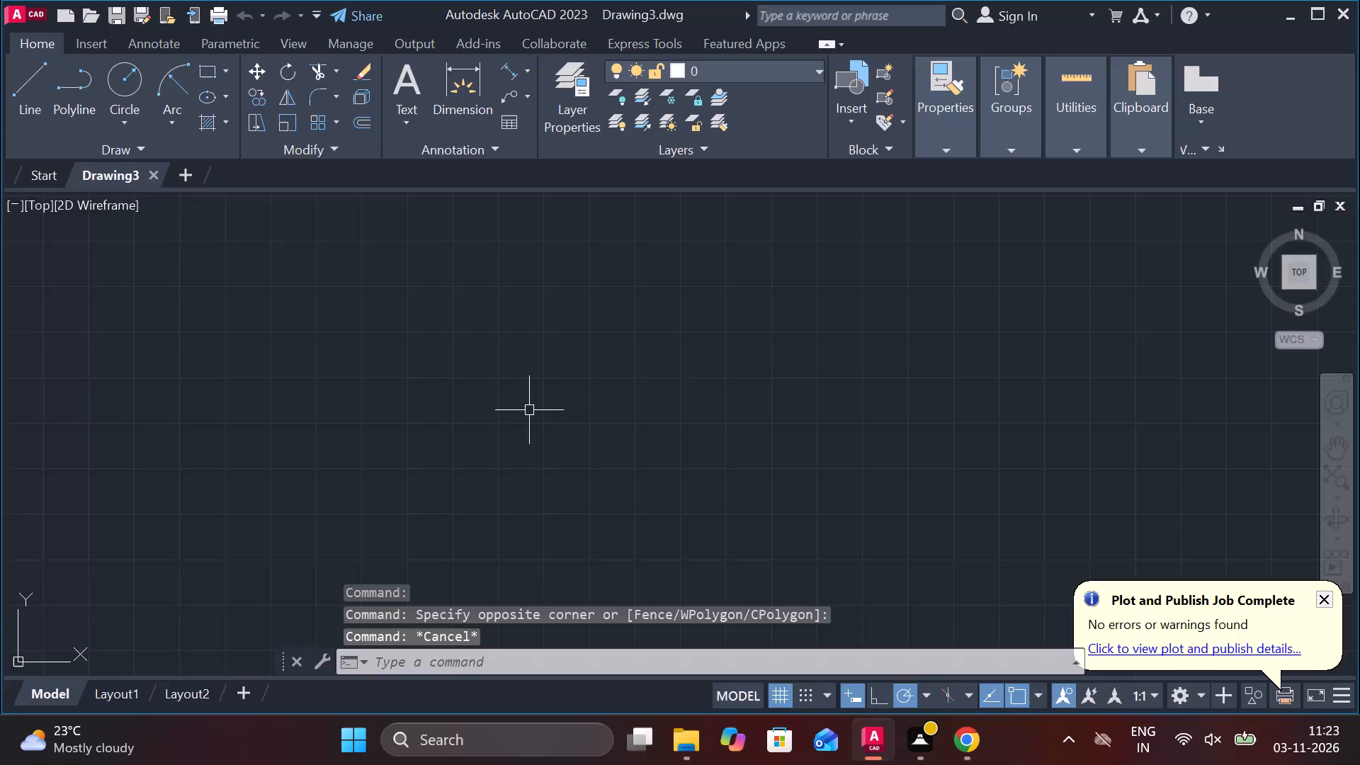
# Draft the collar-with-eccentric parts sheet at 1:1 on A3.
# Set the model space drawing limits from 0,0 to 297,210.
pyautogui.write('log')
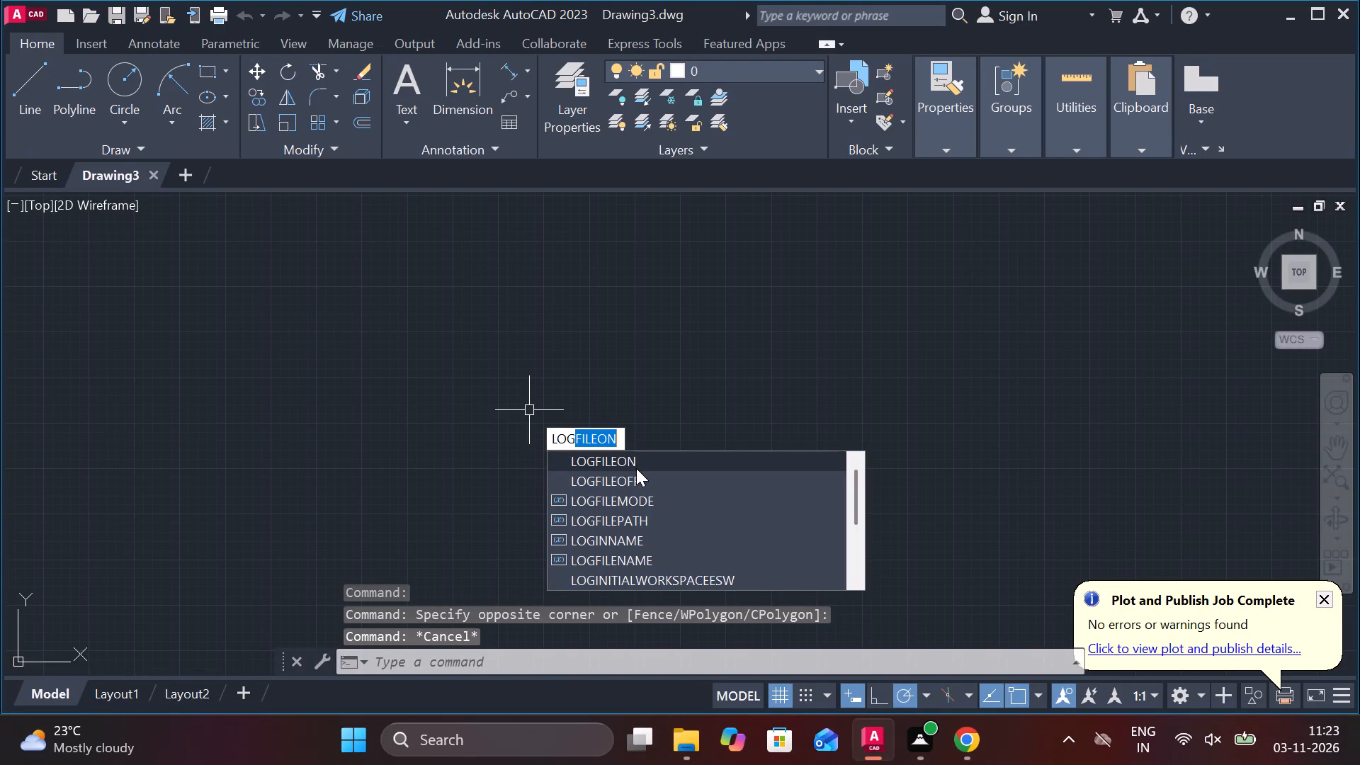
pyautogui.click(627, 460)
pyautogui.write('limits')
pyautogui.press('Return')
pyautogui.write('0,0')
pyautogui.press('Return')
pyautogui.write('297,210')
pyautogui.press('Return')
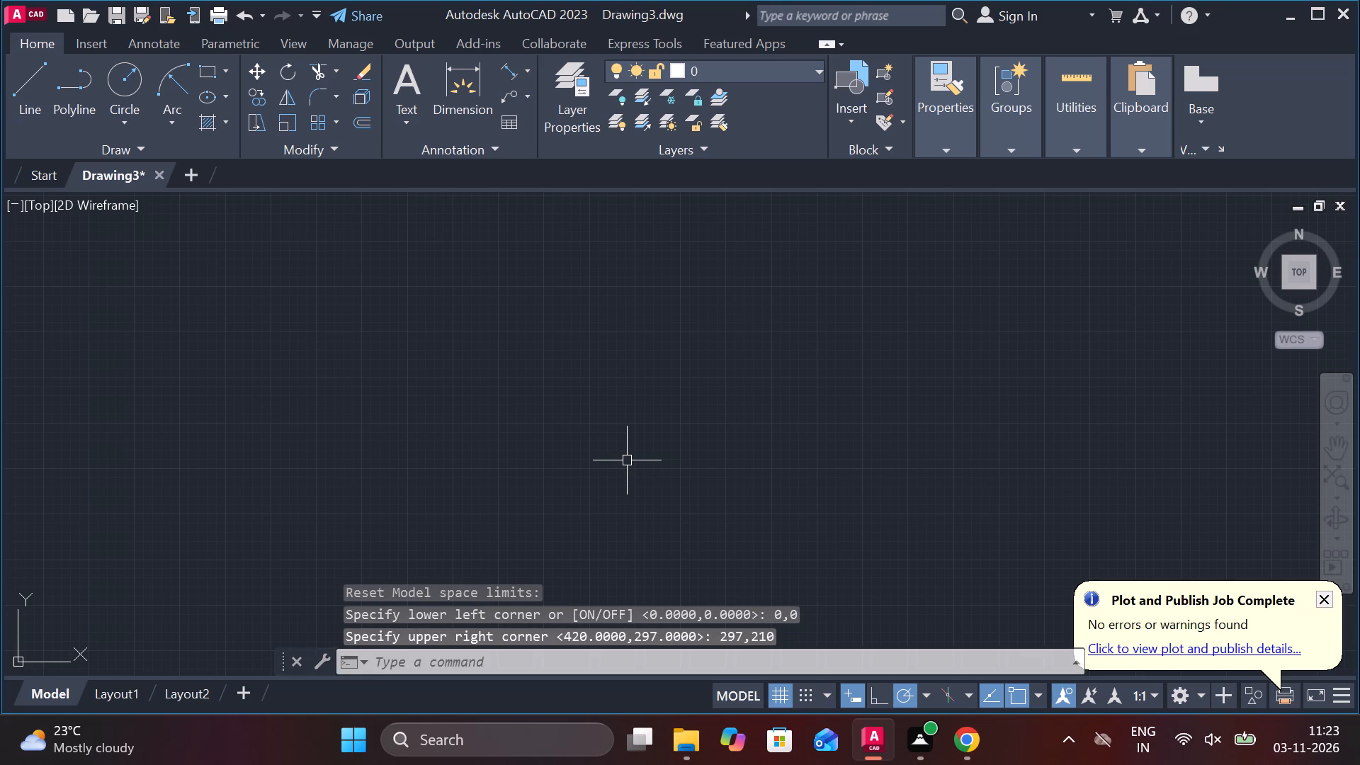
# Draw a circle of diameter 78 in the open drawing area.
pyautogui.press('z')
pyautogui.press('Return')
pyautogui.press('e')
pyautogui.press('Return')
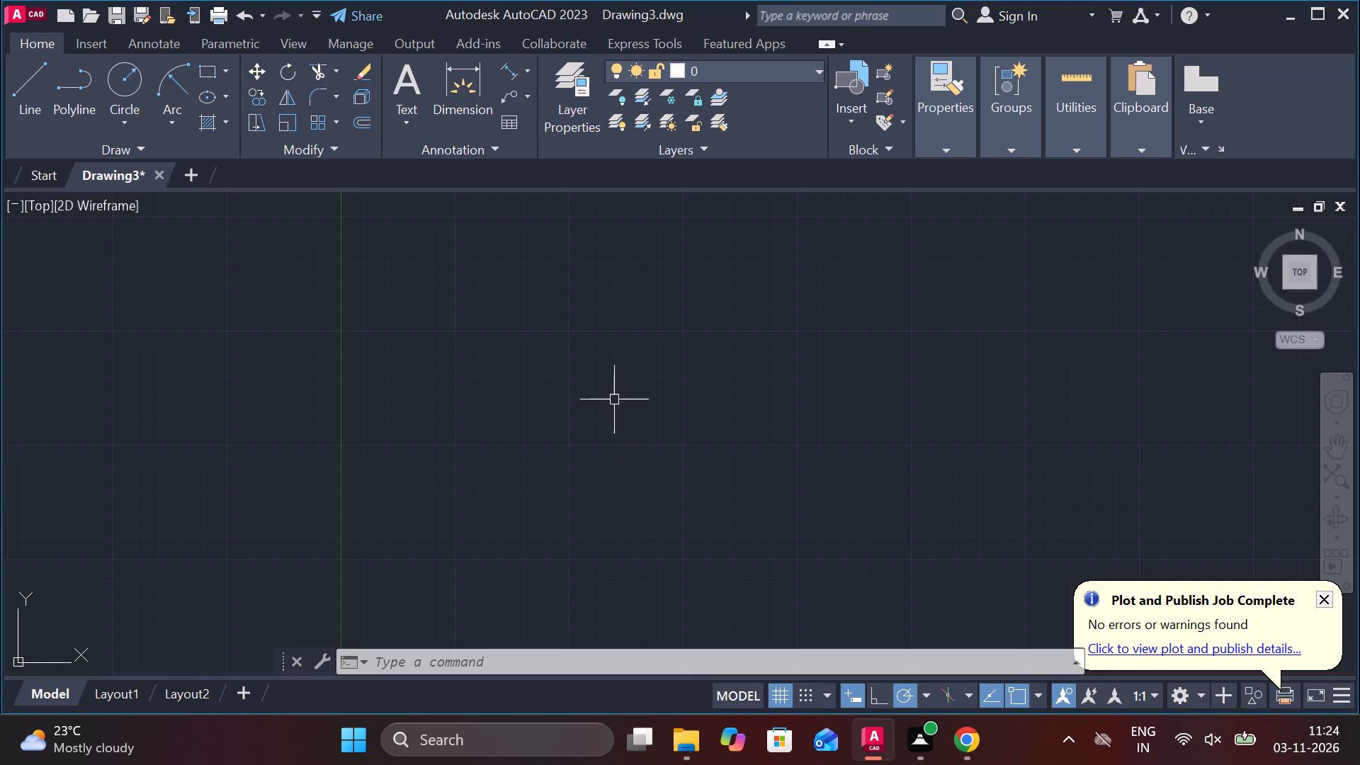
pyautogui.moveTo(610, 394); pyautogui.dragTo(599, 484, button='middle')
pyautogui.moveTo(771, 322); pyautogui.dragTo(761, 344, button='middle')
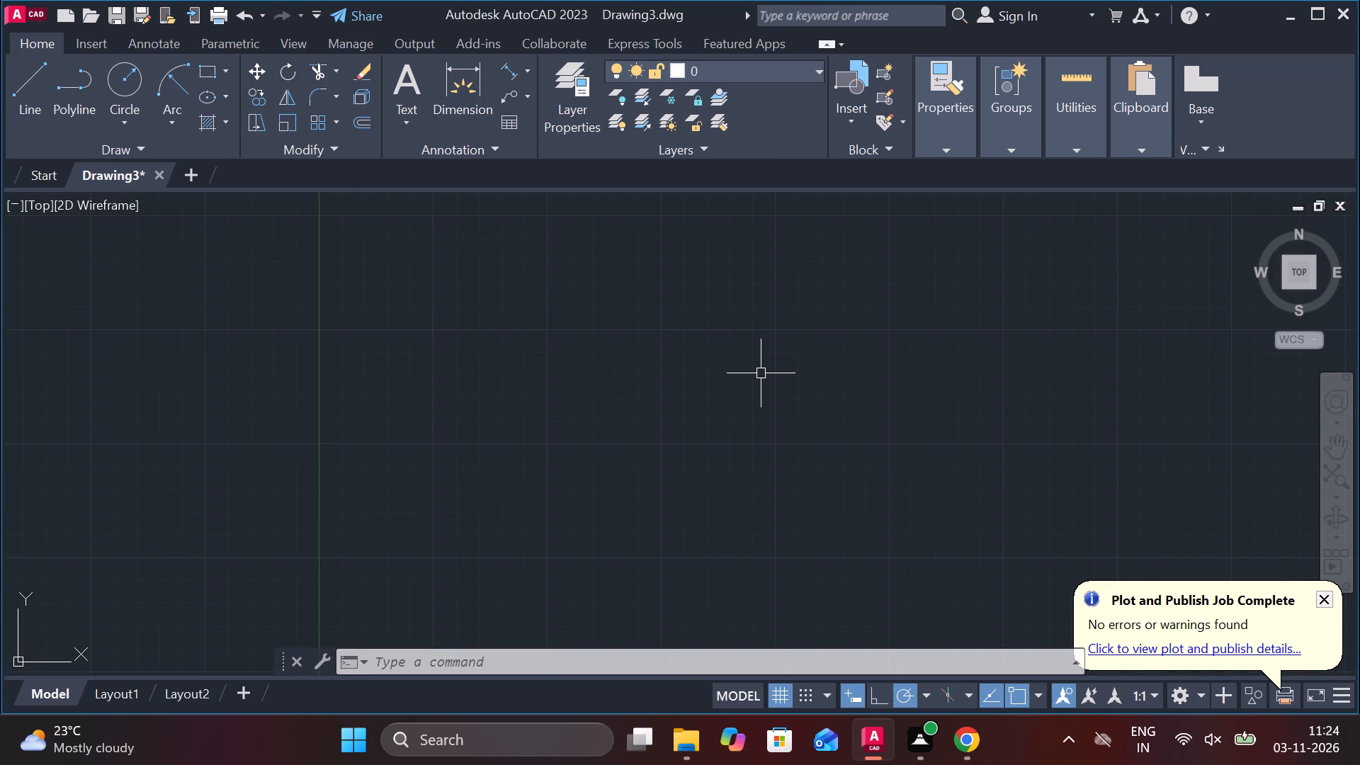
pyautogui.press('Escape')
pyautogui.write('c')
pyautogui.press('space')
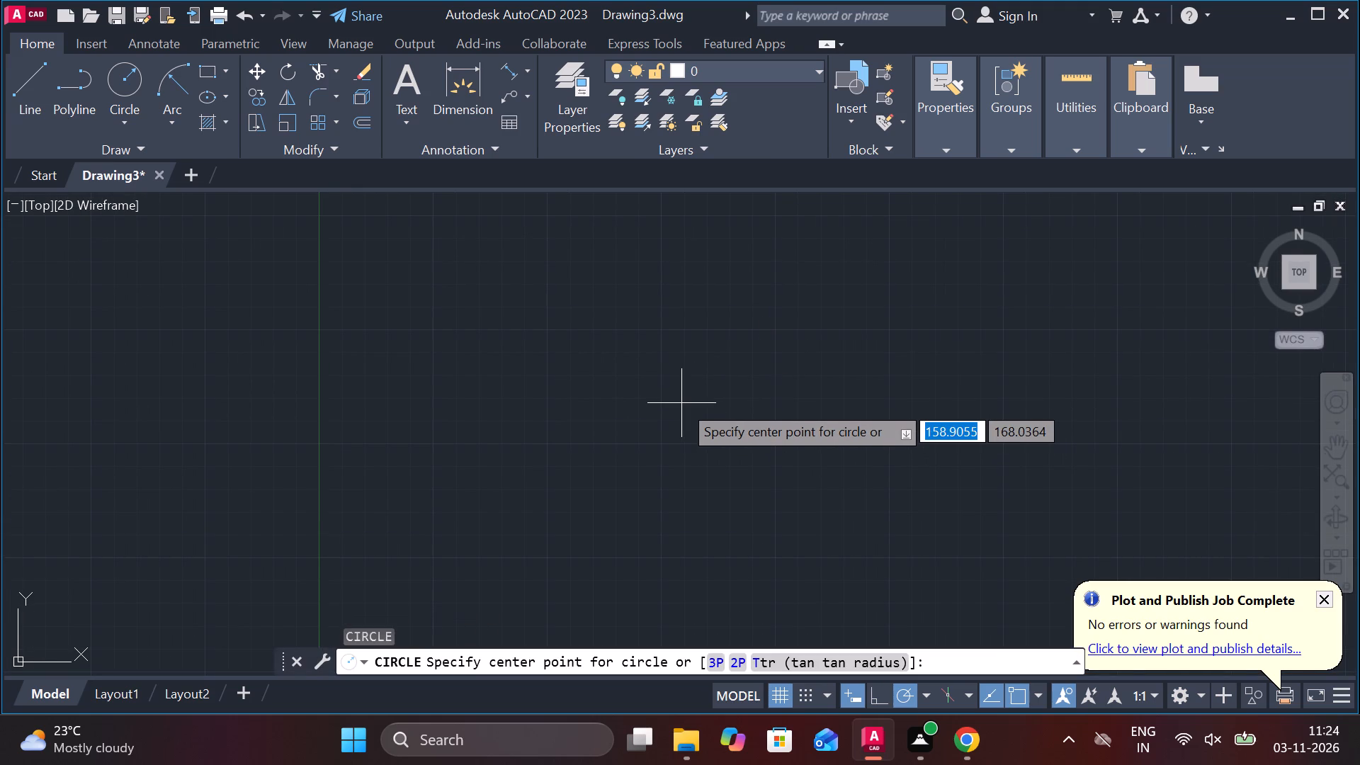
pyautogui.click(647, 380)
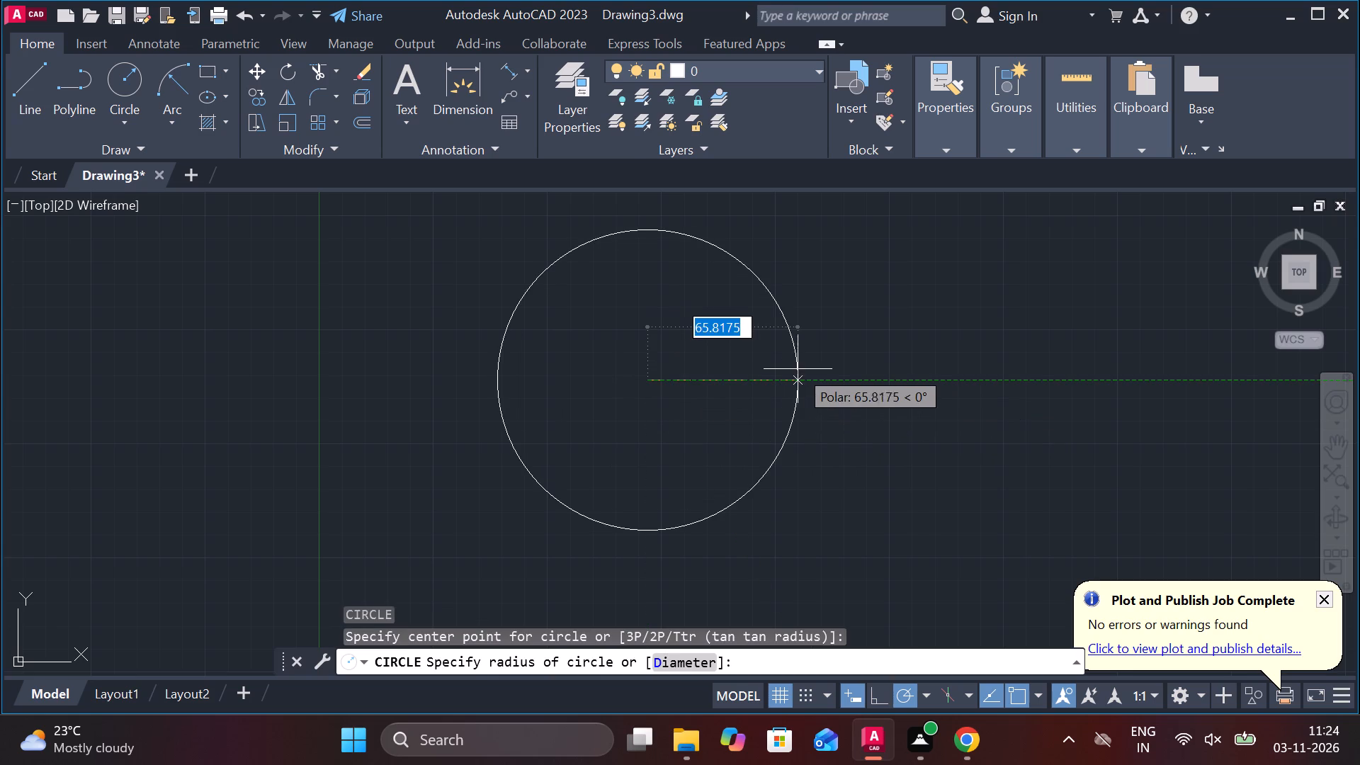
pyautogui.write('d')
pyautogui.press('space')
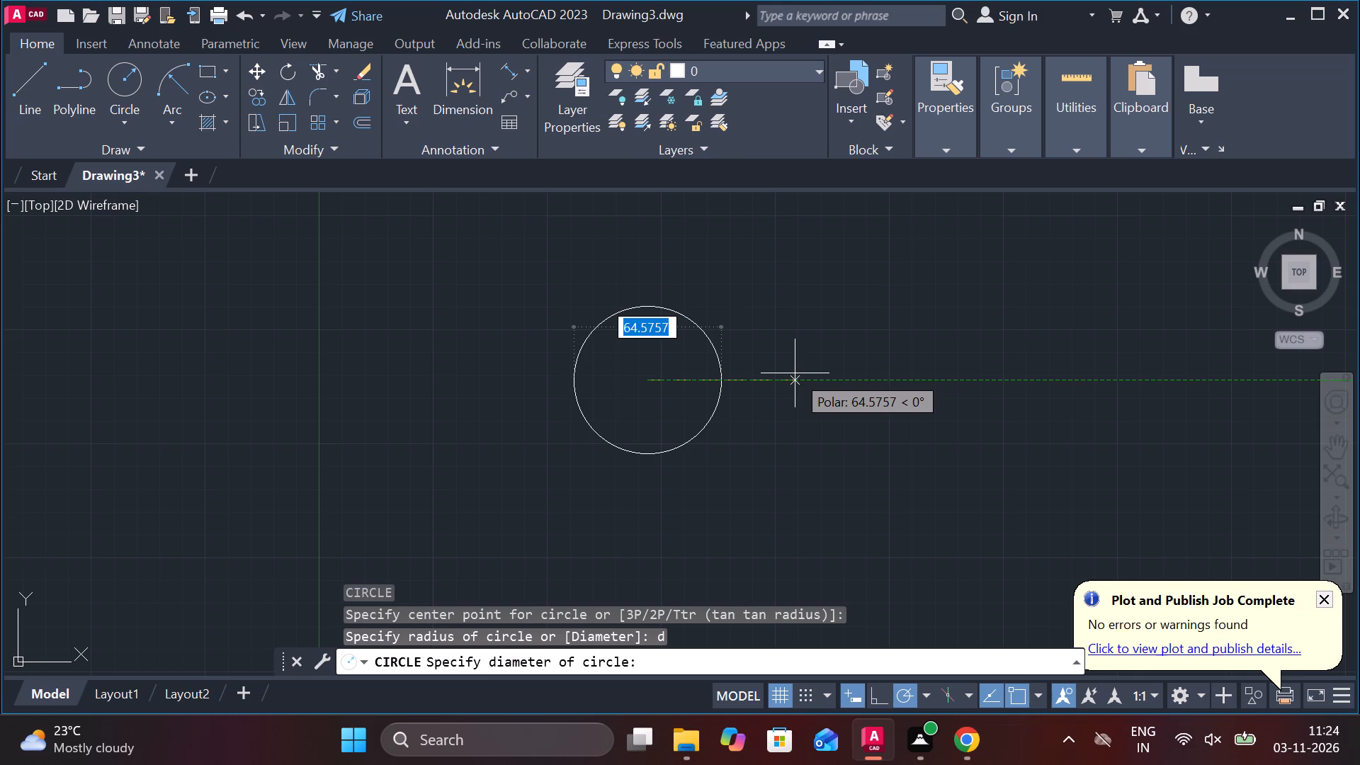
pyautogui.write('78')
pyautogui.press('Return')
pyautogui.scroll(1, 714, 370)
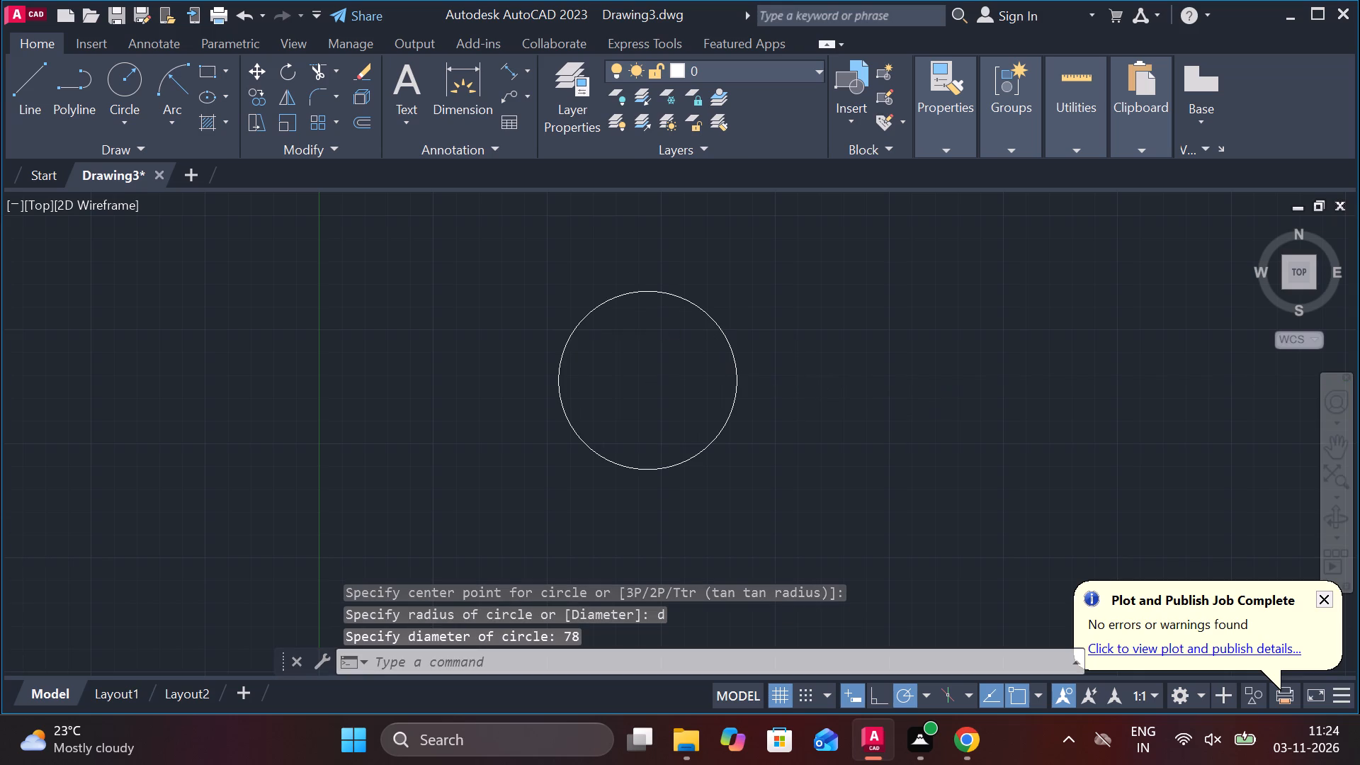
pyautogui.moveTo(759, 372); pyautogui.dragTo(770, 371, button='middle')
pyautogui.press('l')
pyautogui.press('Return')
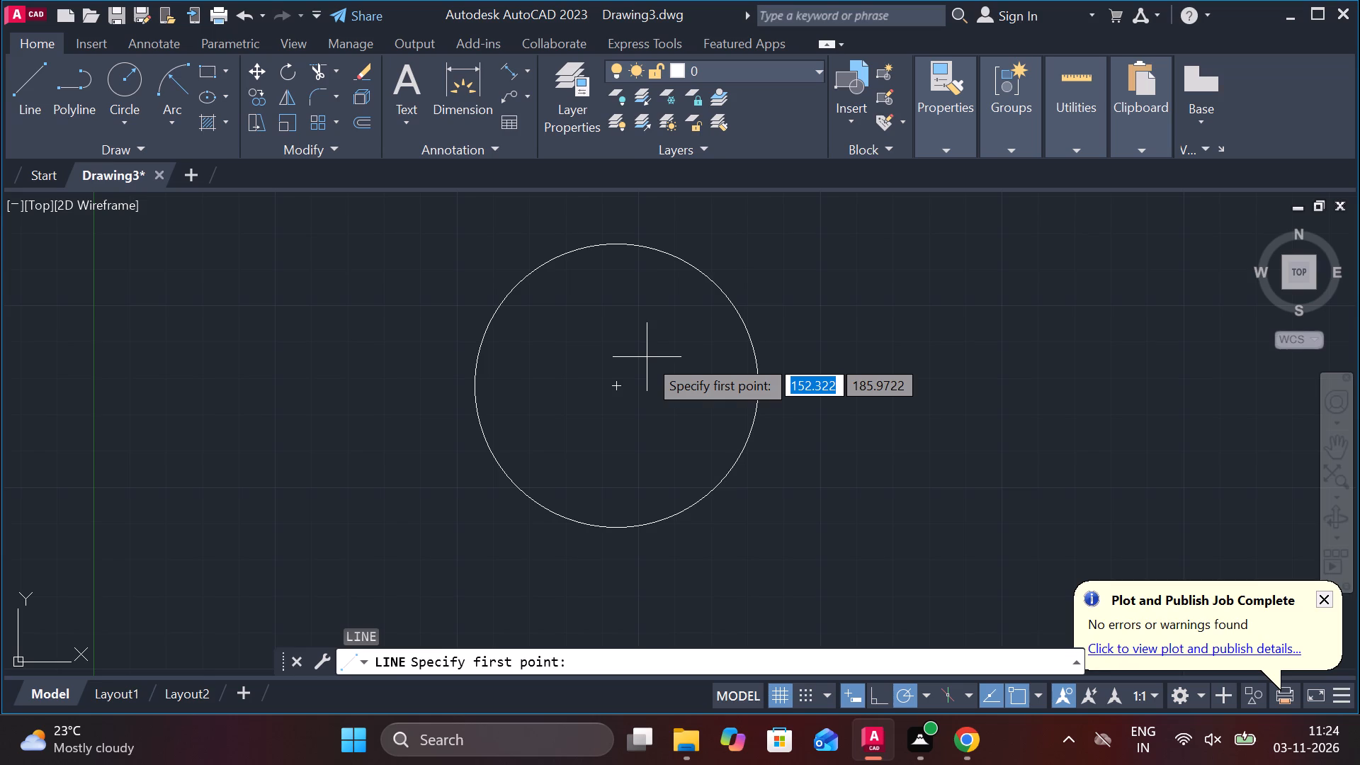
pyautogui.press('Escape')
# Draw a concentric circle of diameter 92 around the 78 diameter circle.
pyautogui.write('c')
pyautogui.press('space')
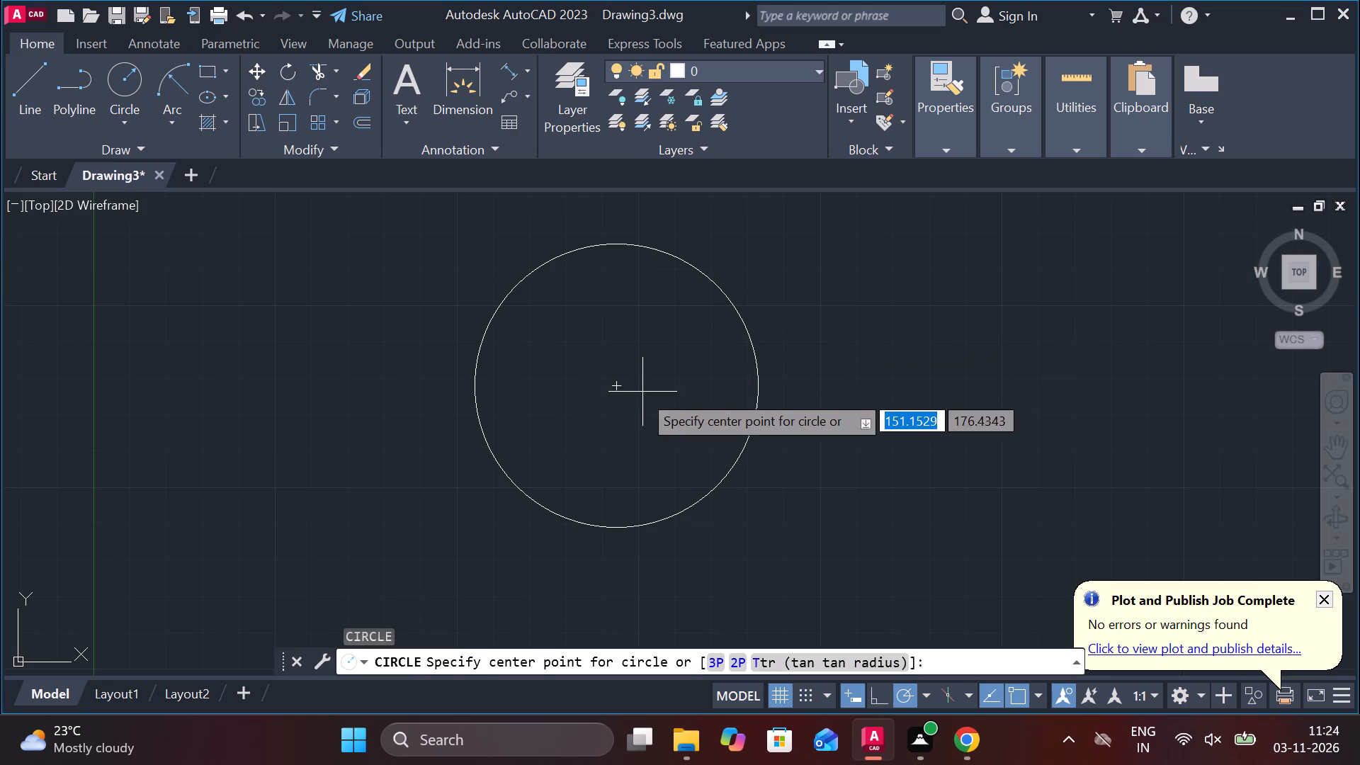
pyautogui.click(613, 393)
pyautogui.write('d 93')
pyautogui.press('BackSpace')
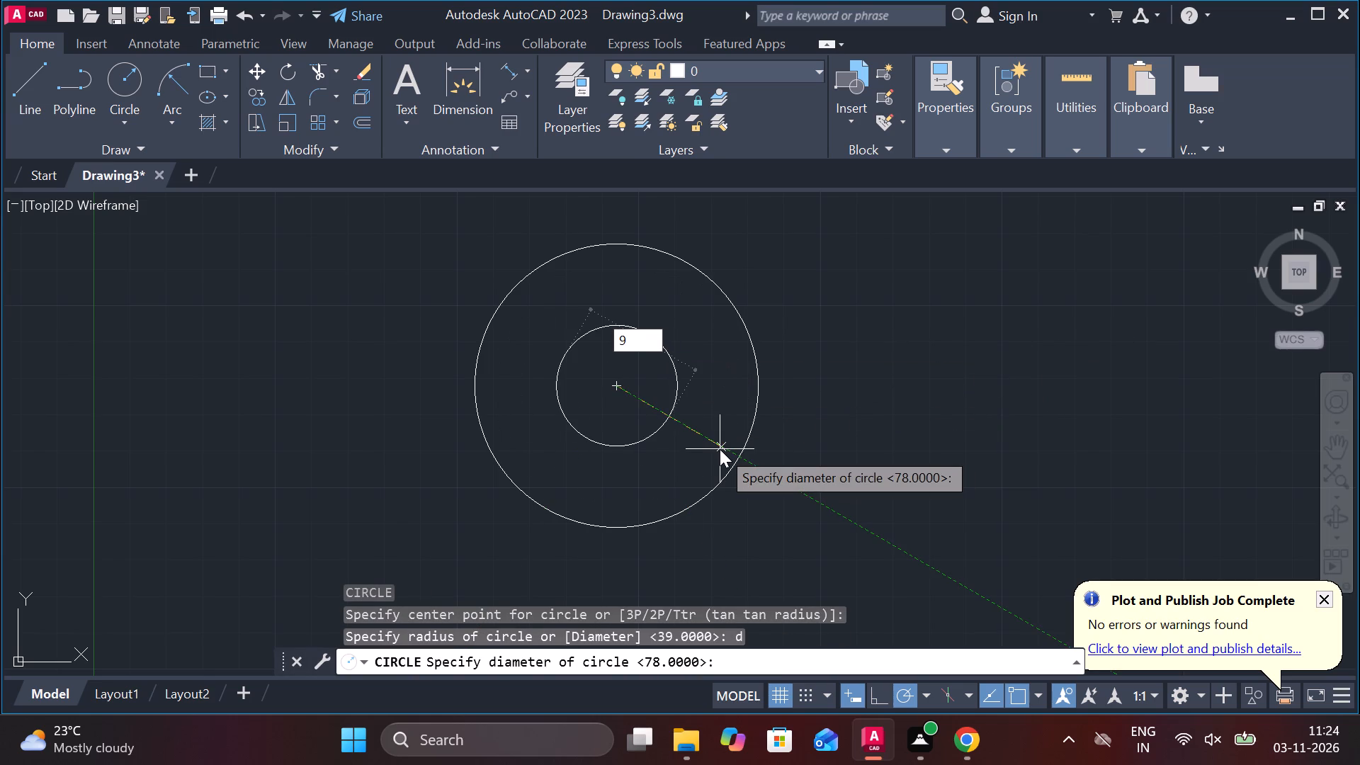
pyautogui.press('2')
pyautogui.press('Return')
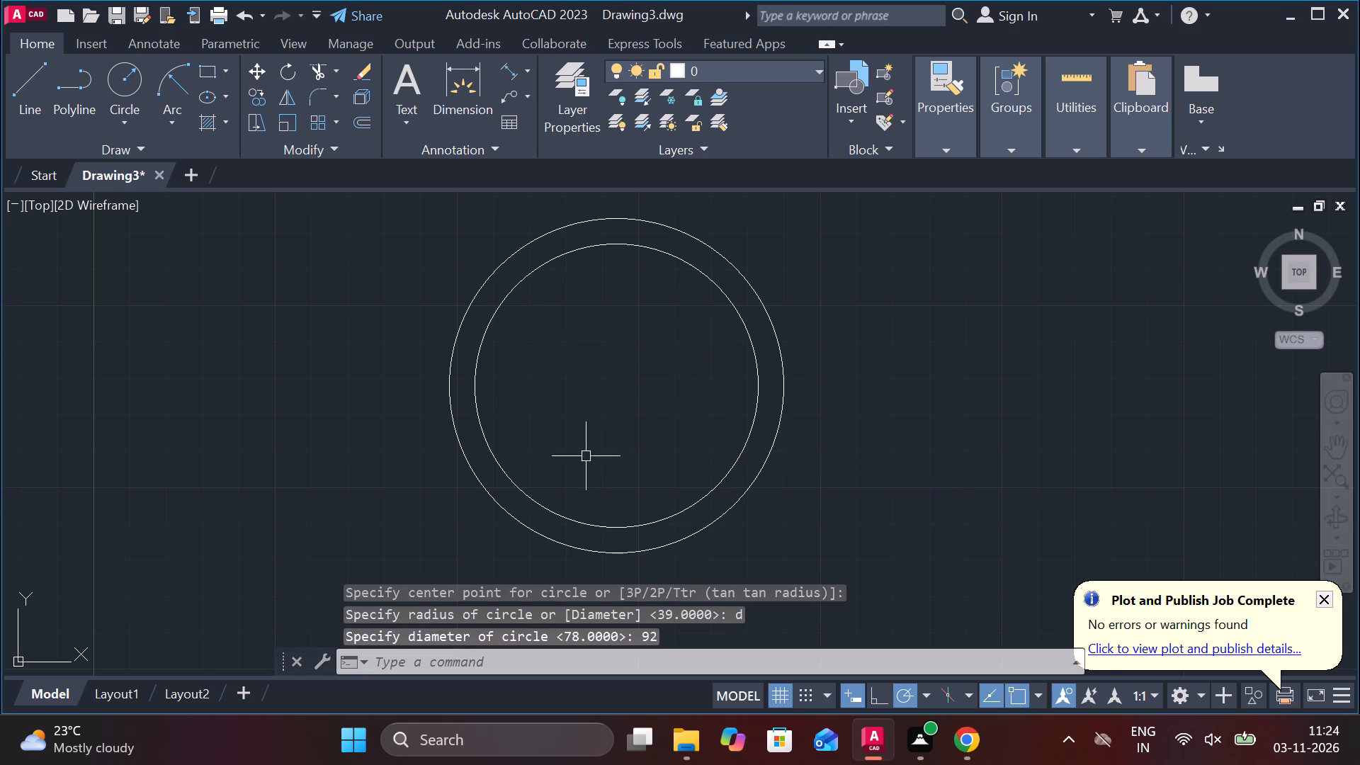
pyautogui.press('Escape')
# Draw a horizontal line from the circles' centre to the left quadrant of the outer circle.
pyautogui.press('l')
pyautogui.press('Return')
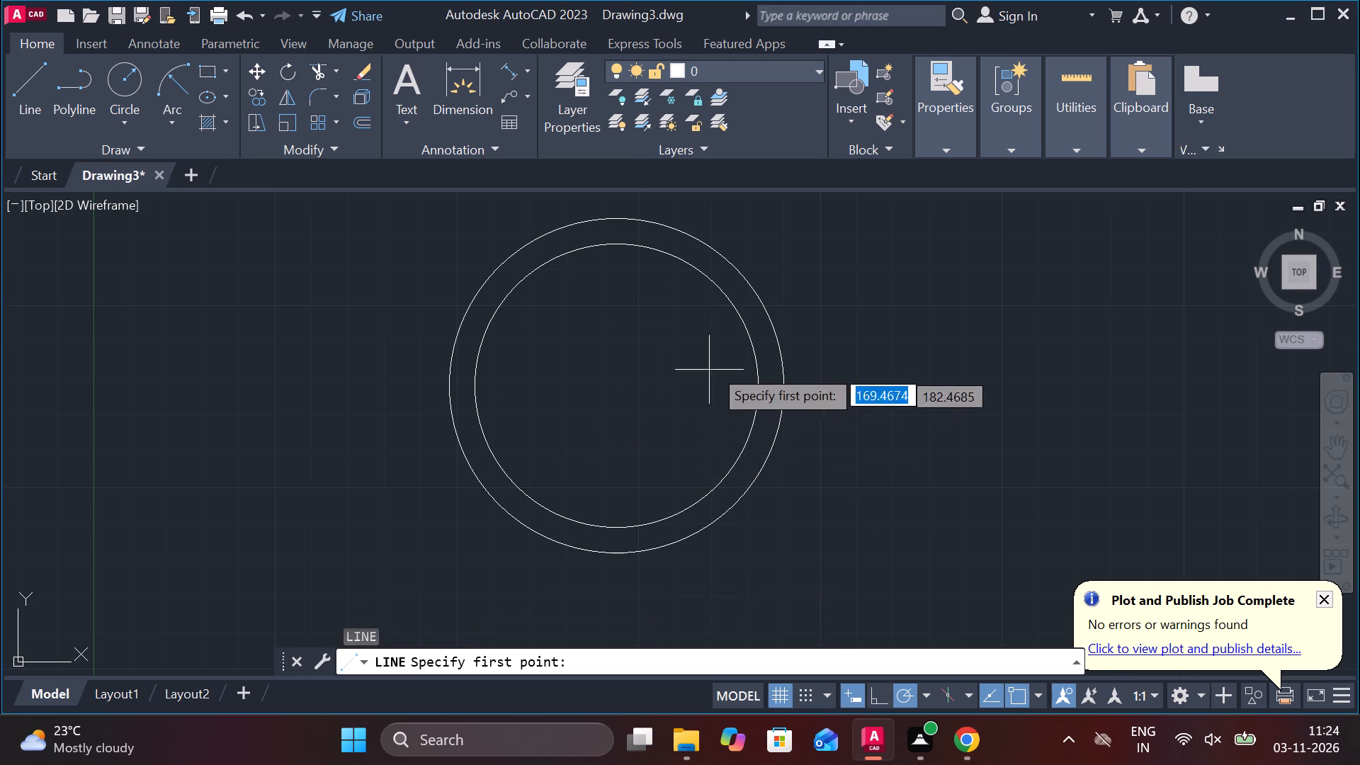
pyautogui.click(609, 387)
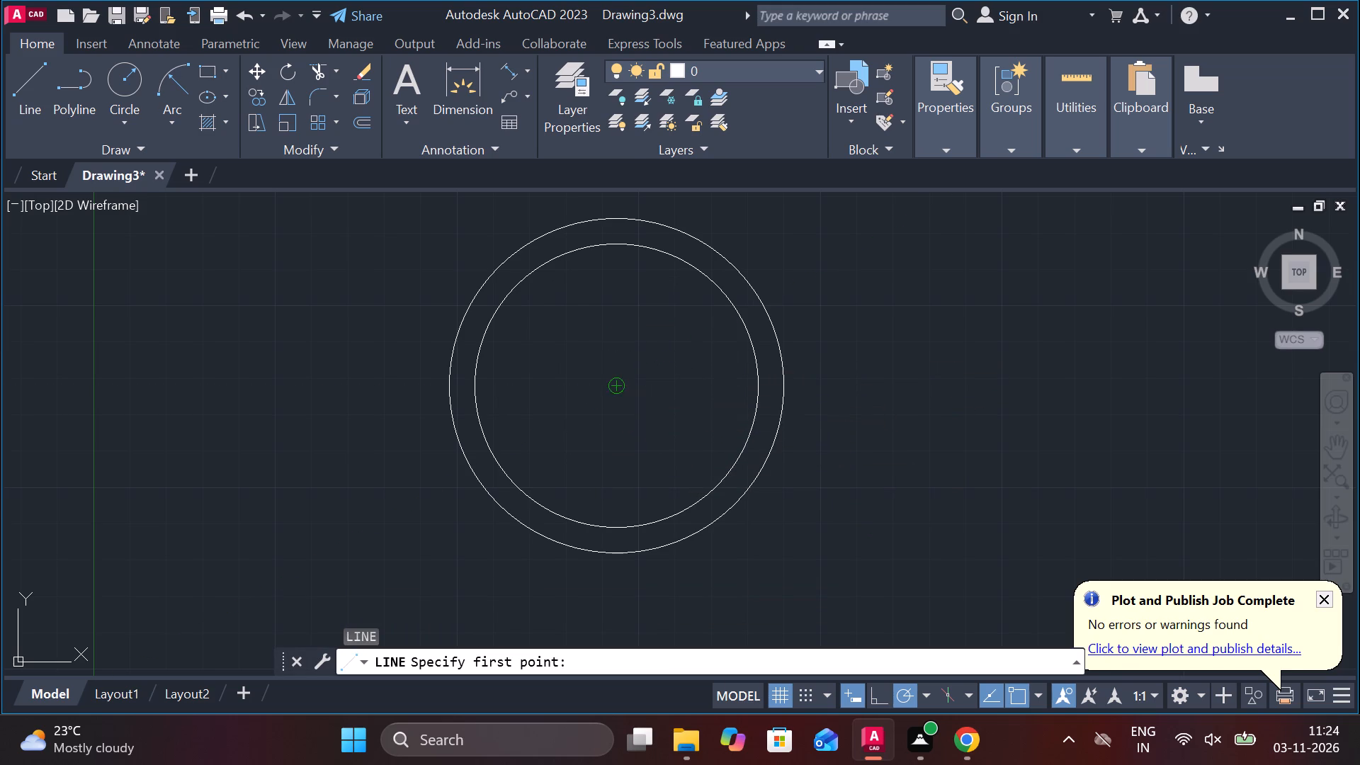
pyautogui.click(449, 389)
pyautogui.press('Escape')
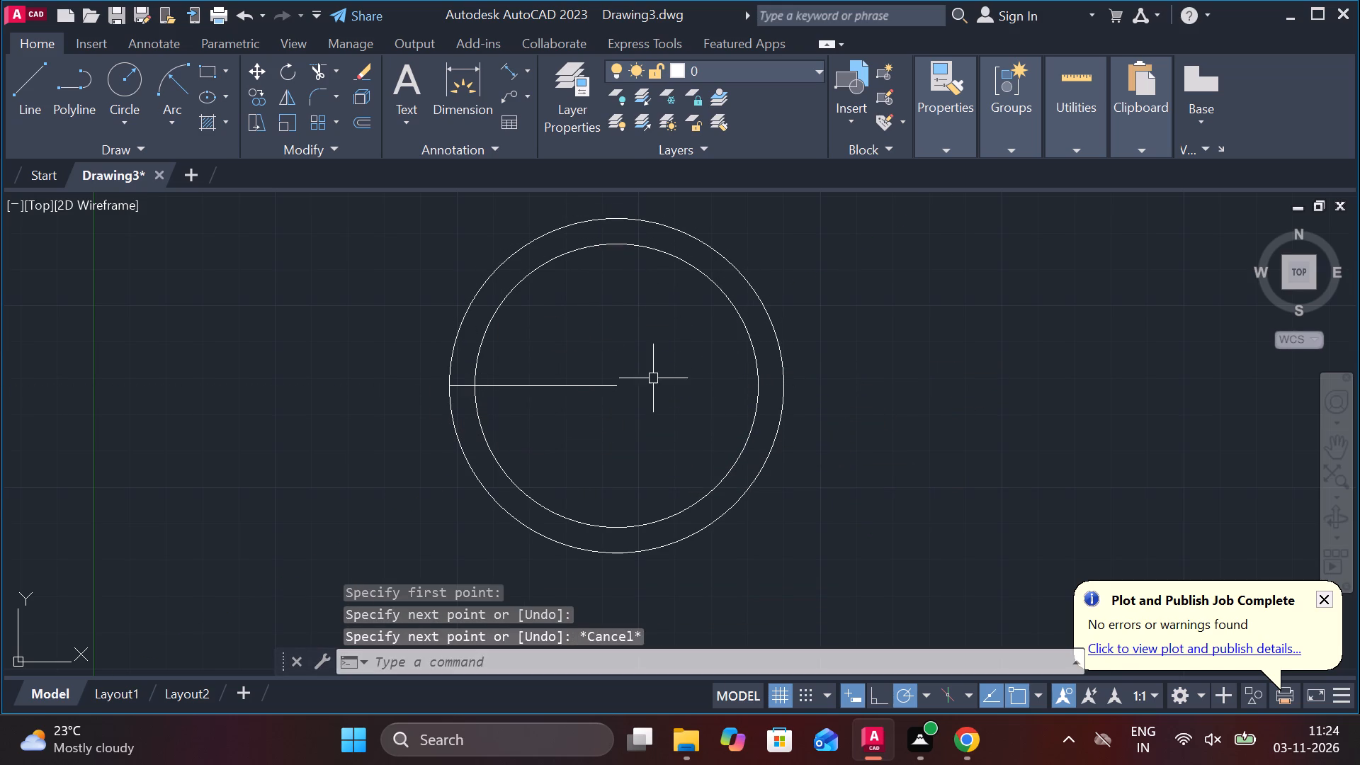
# Lengthen the horizontal line from its centre end to the right quadrant of the outer circle.
pyautogui.moveTo(714, 398); pyautogui.dragTo(960, 397, button='middle')
pyautogui.scroll(2, 895, 379)
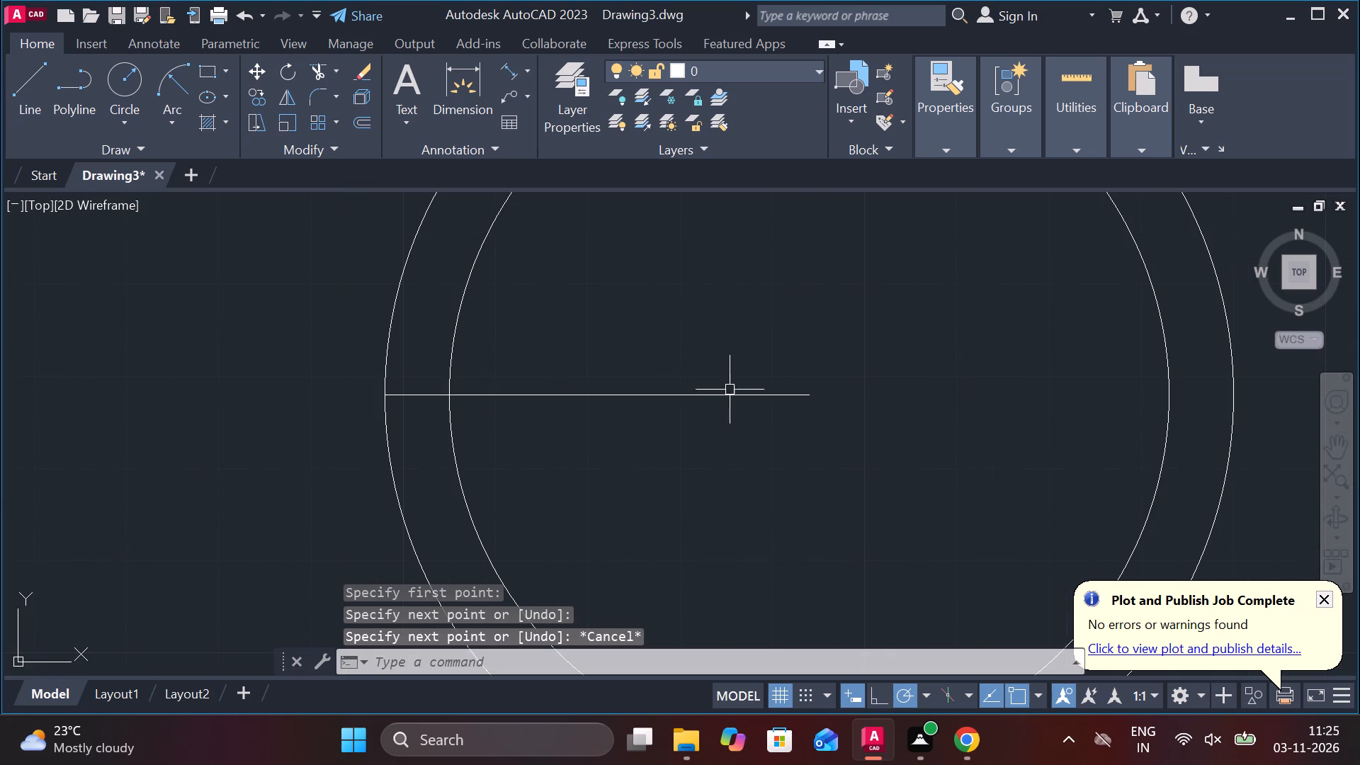
pyautogui.scroll(-1, 722, 392)
pyautogui.doubleClick(746, 407)
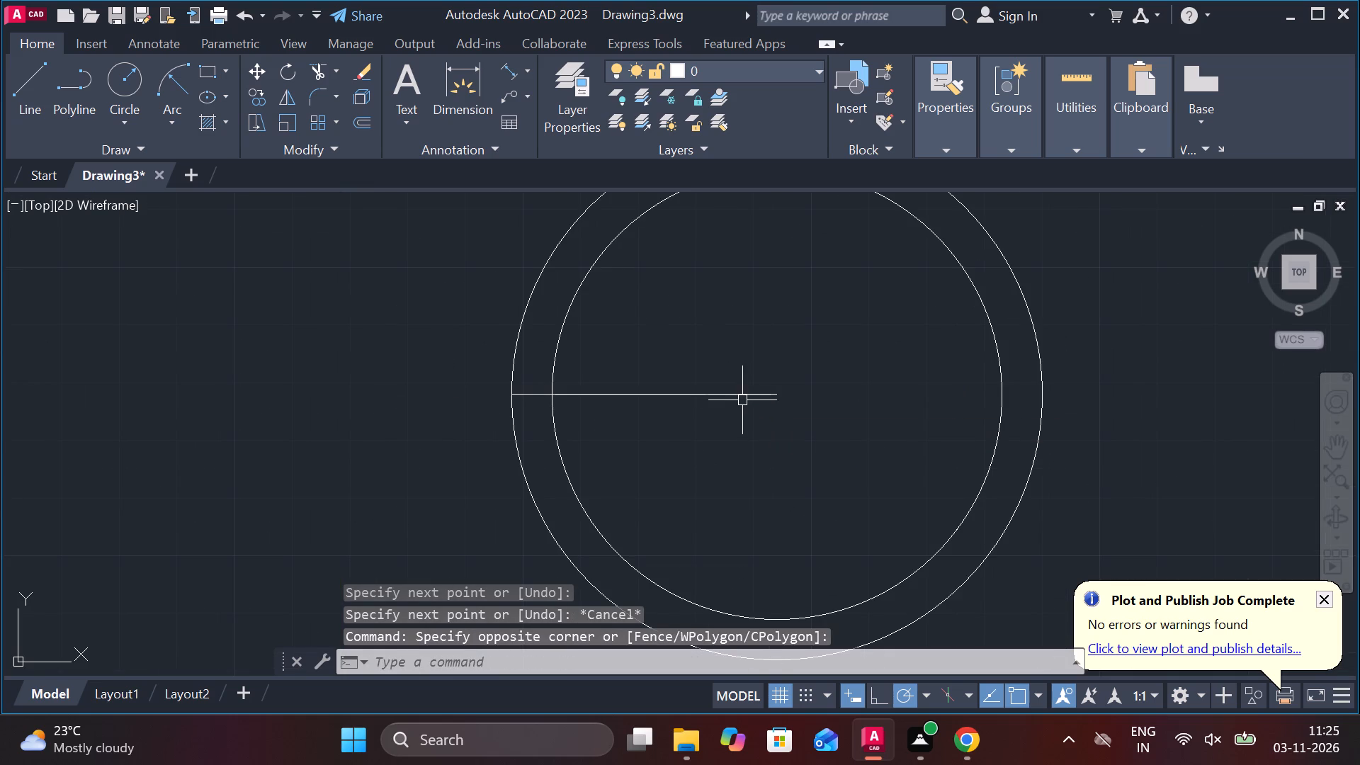
pyautogui.click(723, 395)
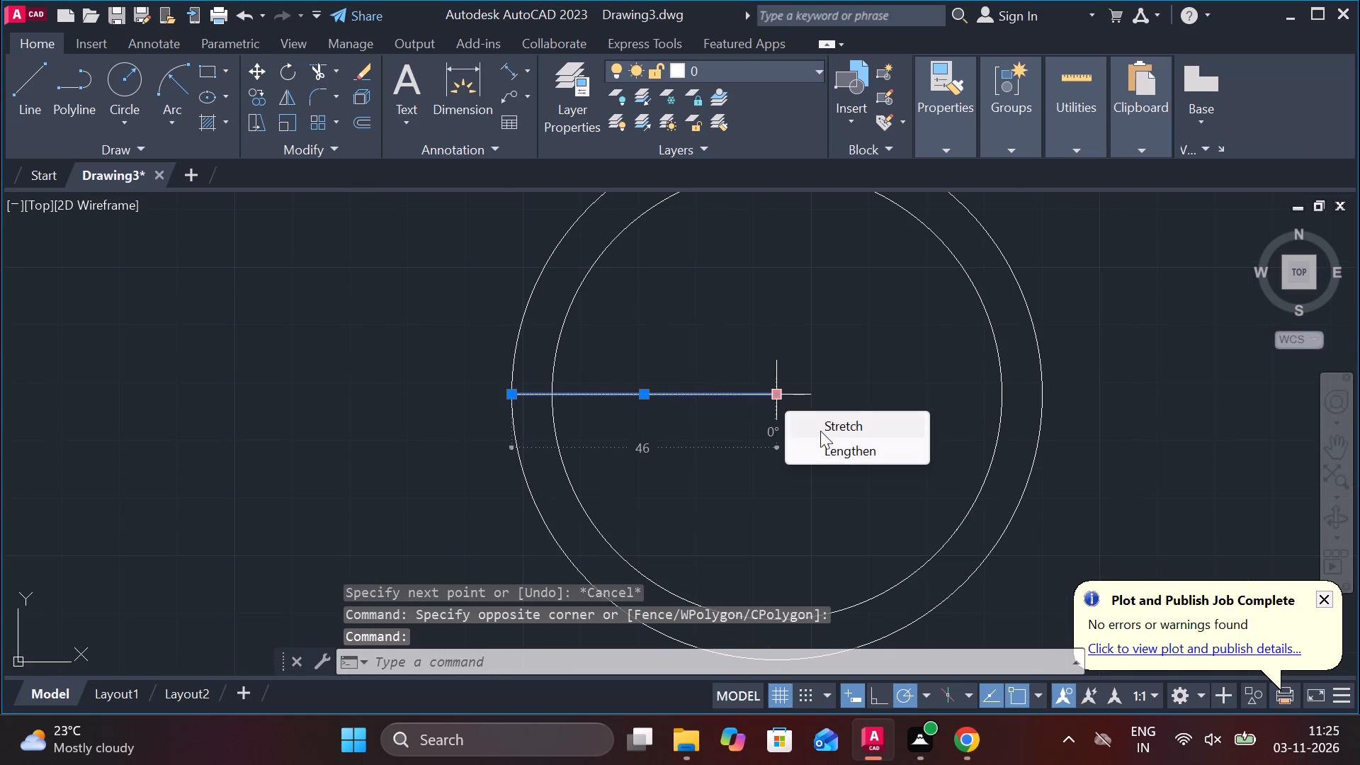
pyautogui.click(844, 445)
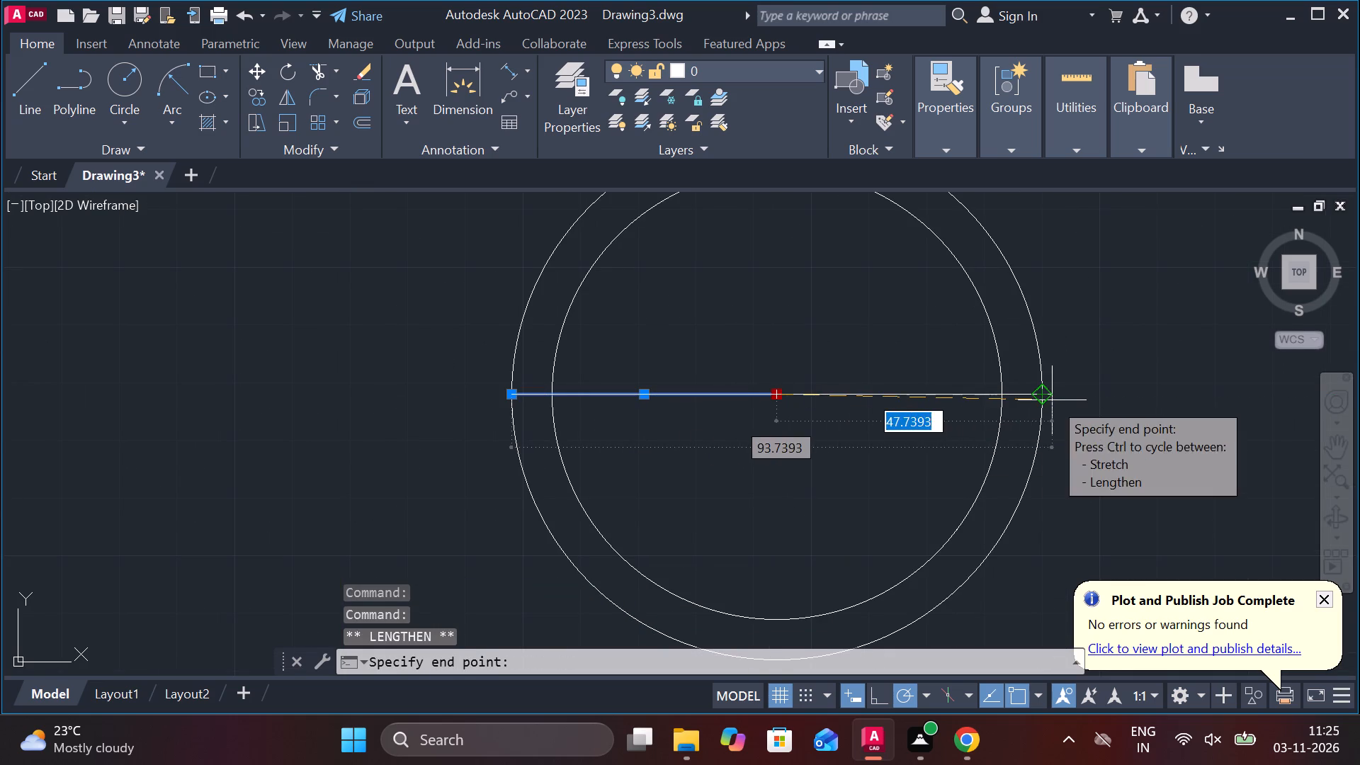
pyautogui.click(1052, 400)
pyautogui.press('Escape')
# Draw a 60-unit vertical line up from the circles' centre, continuing with a 25-unit horizontal segment to the right.
pyautogui.moveTo(982, 416); pyautogui.dragTo(905, 425, button='middle')
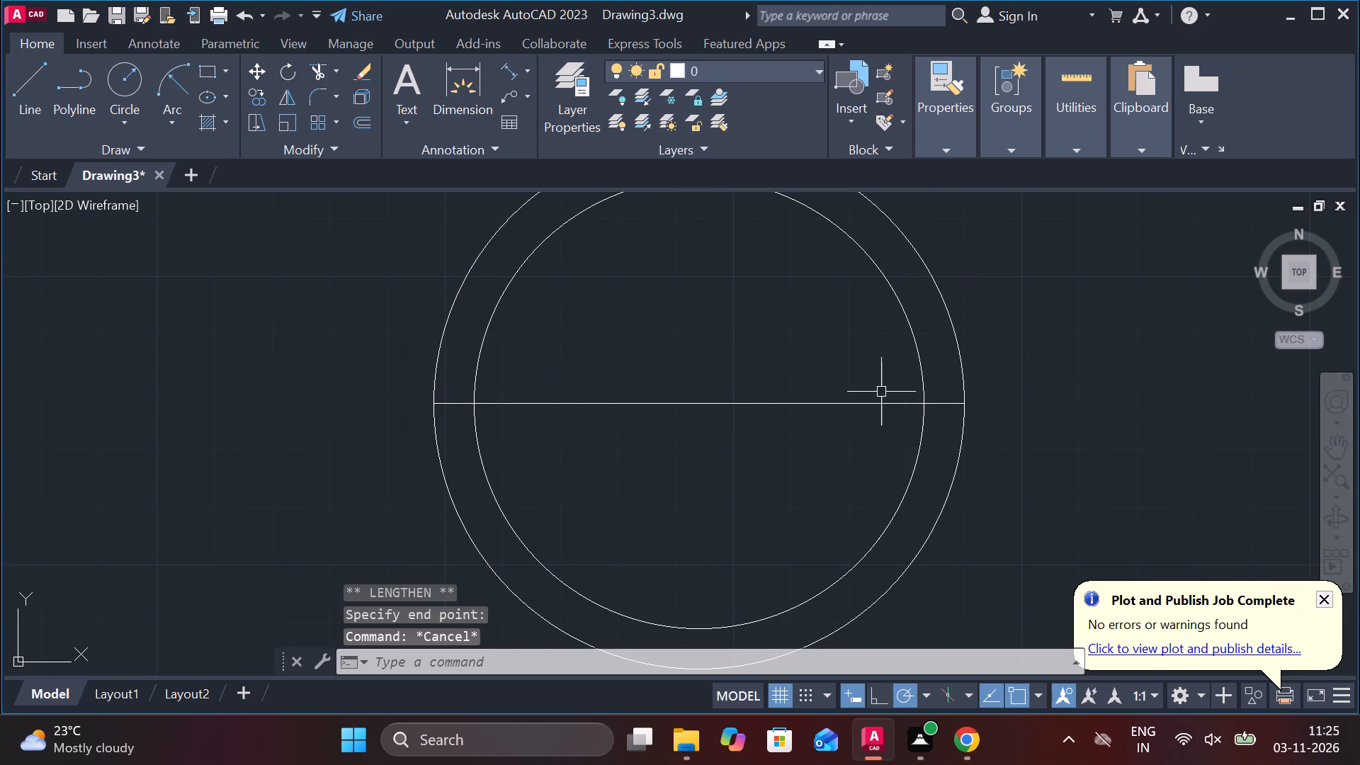
pyautogui.moveTo(805, 294); pyautogui.dragTo(824, 354, button='middle')
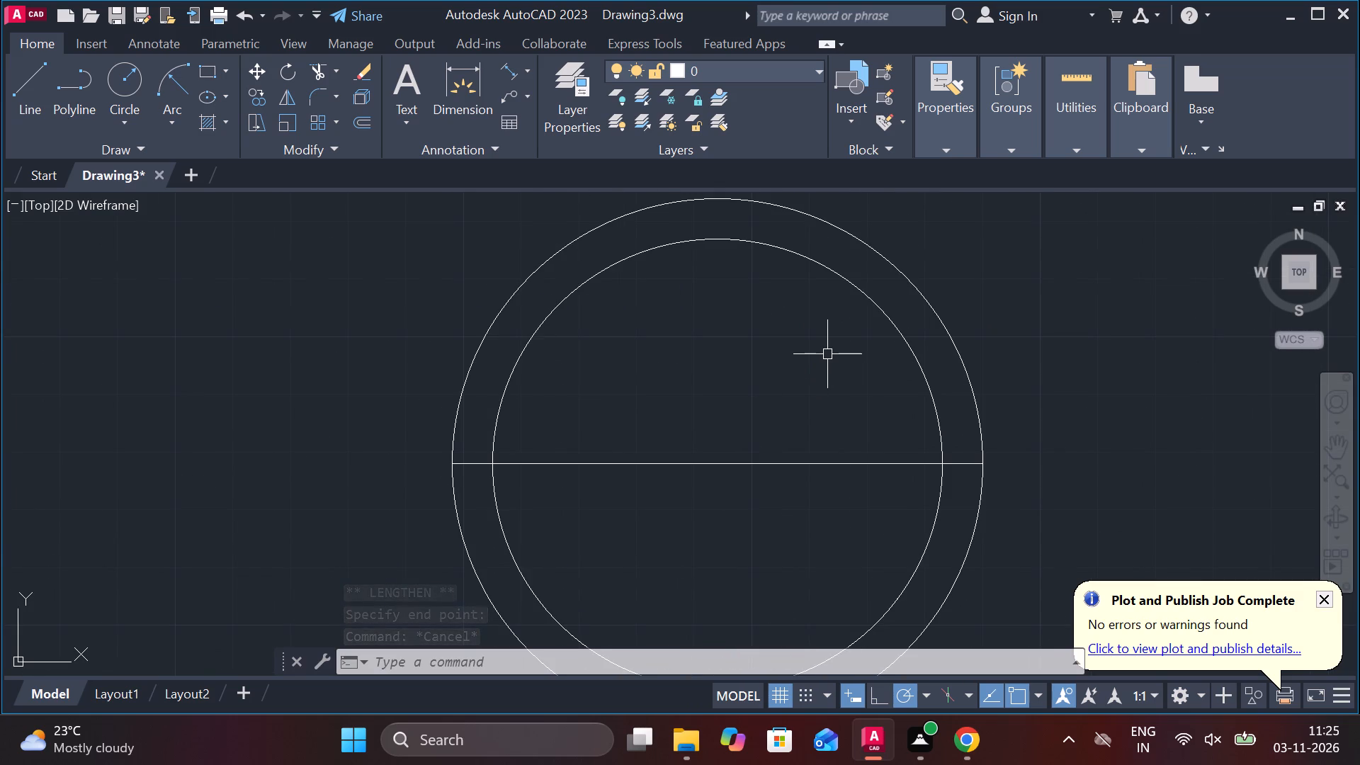
pyautogui.press('l')
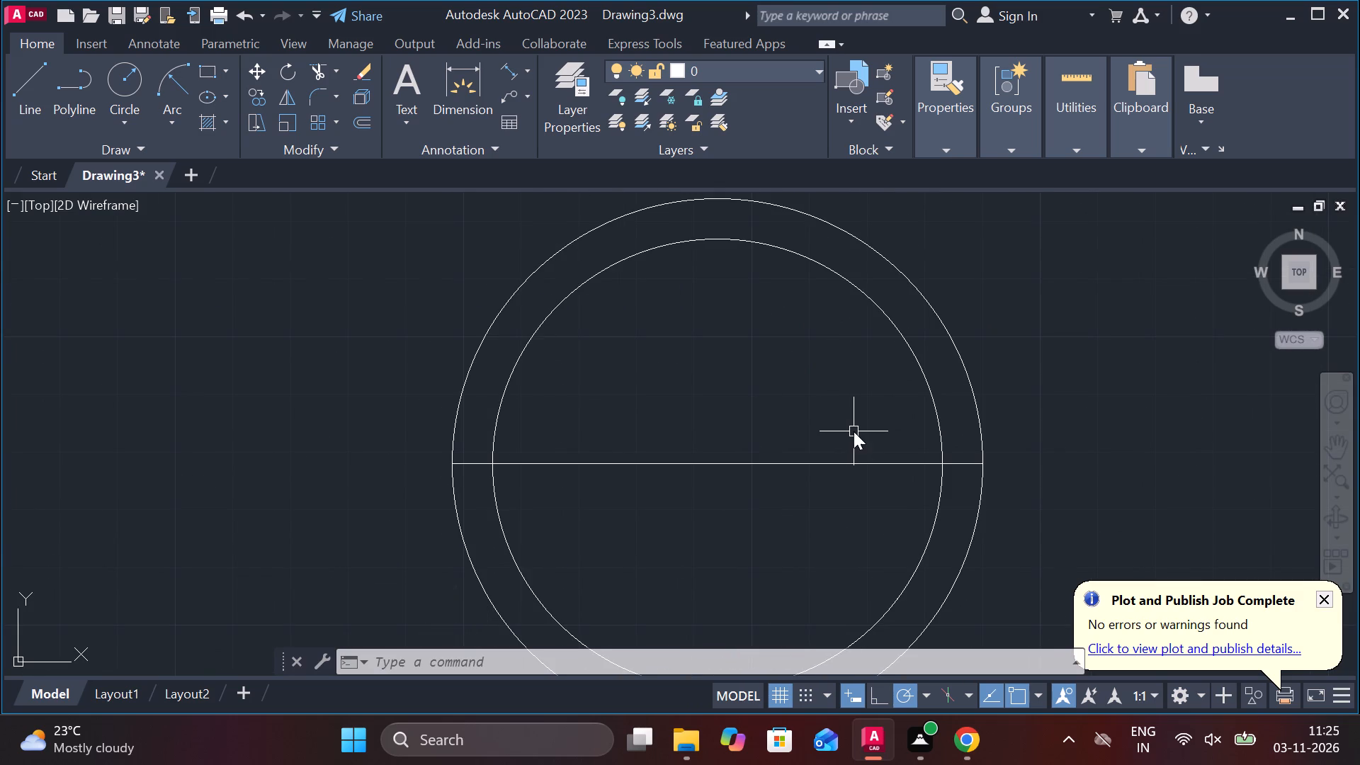
pyautogui.press('Return')
pyautogui.click(714, 460)
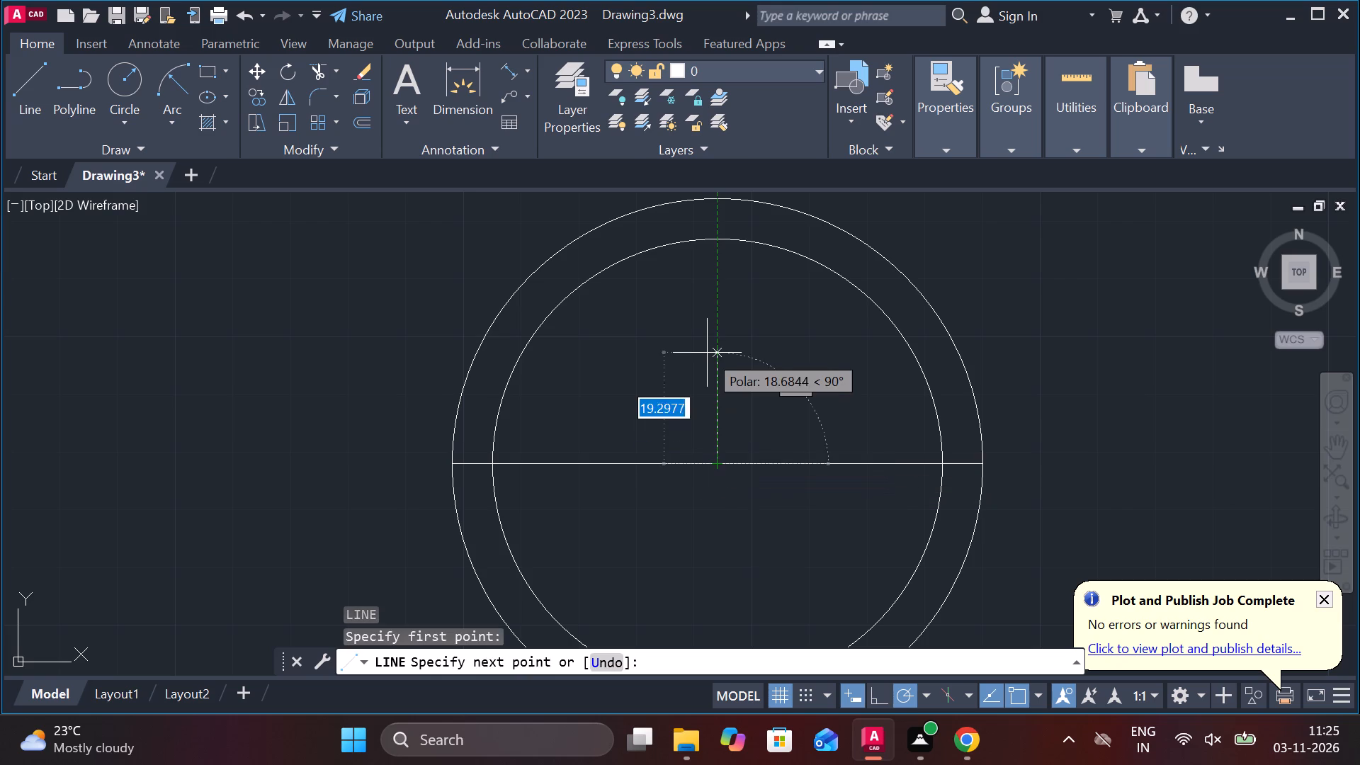
pyautogui.write('60')
pyautogui.press('Return')
pyautogui.scroll(-2, 707, 351)
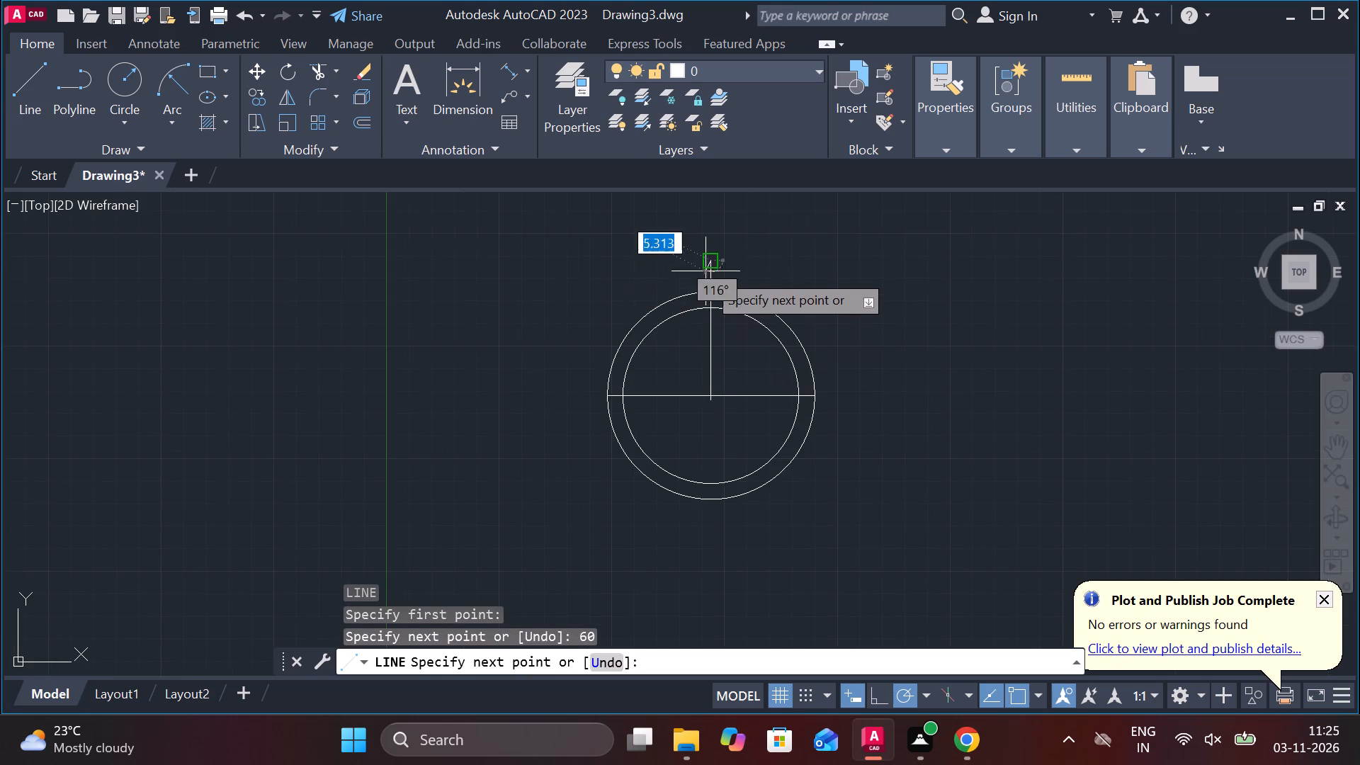
pyautogui.scroll(3, 705, 271)
pyautogui.moveTo(754, 332); pyautogui.dragTo(736, 392, button='middle')
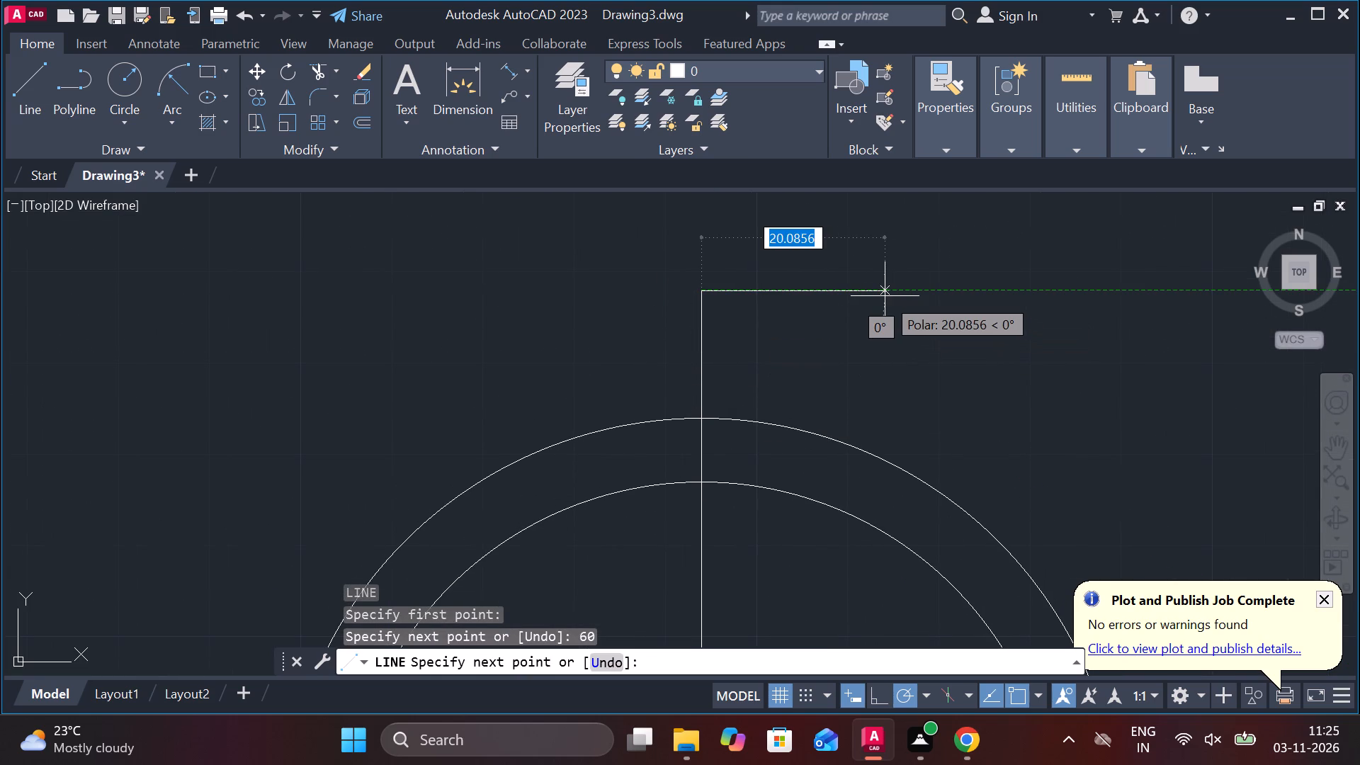
pyautogui.write('25')
pyautogui.press('space')
pyautogui.press('Escape')
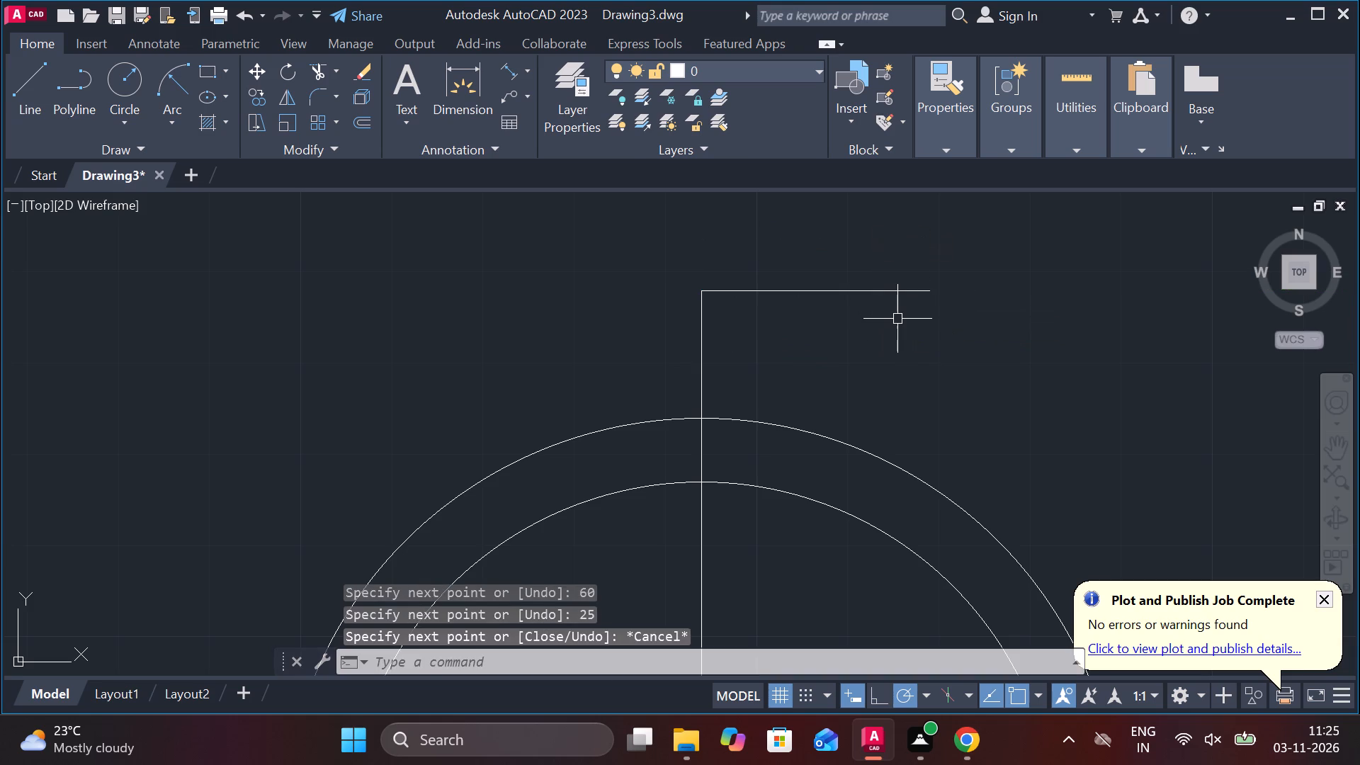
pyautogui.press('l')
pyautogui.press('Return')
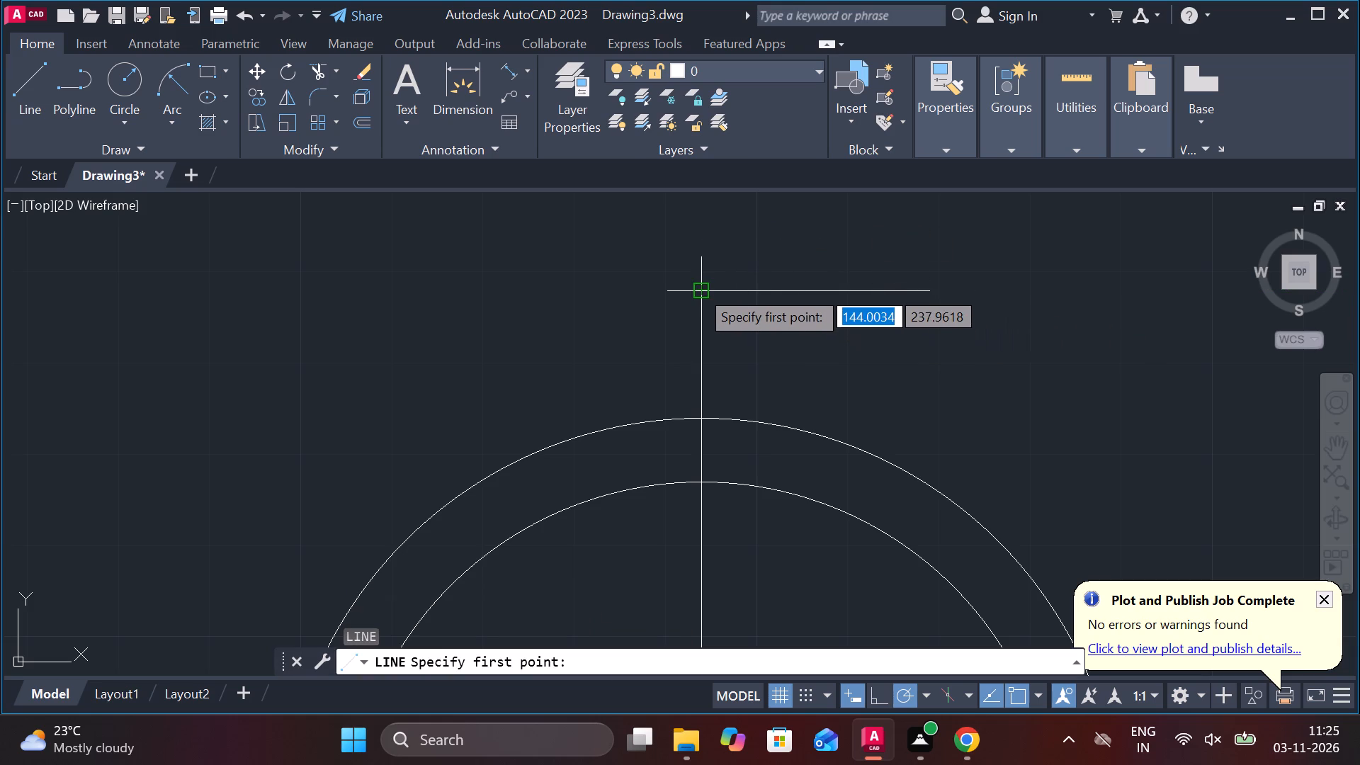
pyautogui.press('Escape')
# Lengthen the upper horizontal line by 25 to the left, past the top of the vertical line.
pyautogui.click(751, 290)
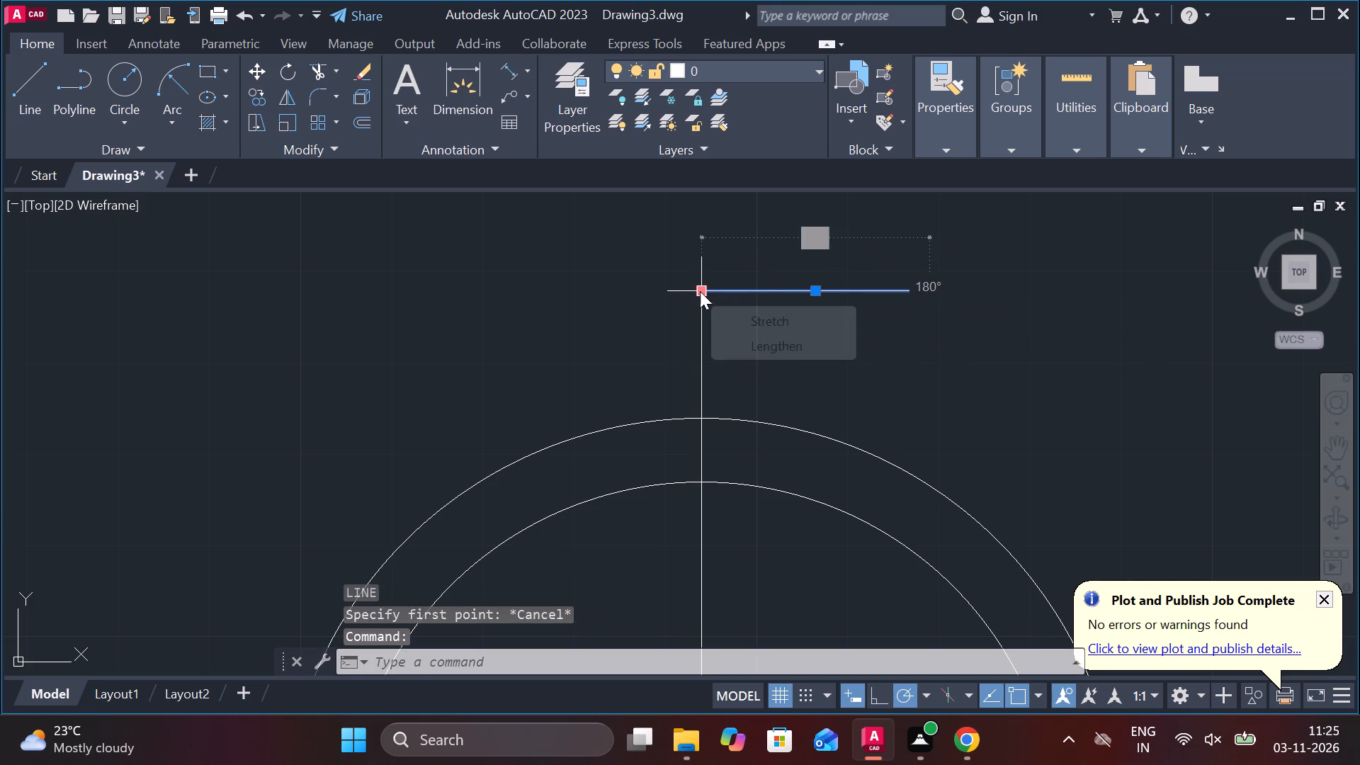
pyautogui.click(777, 347)
pyautogui.write('25')
pyautogui.press('space')
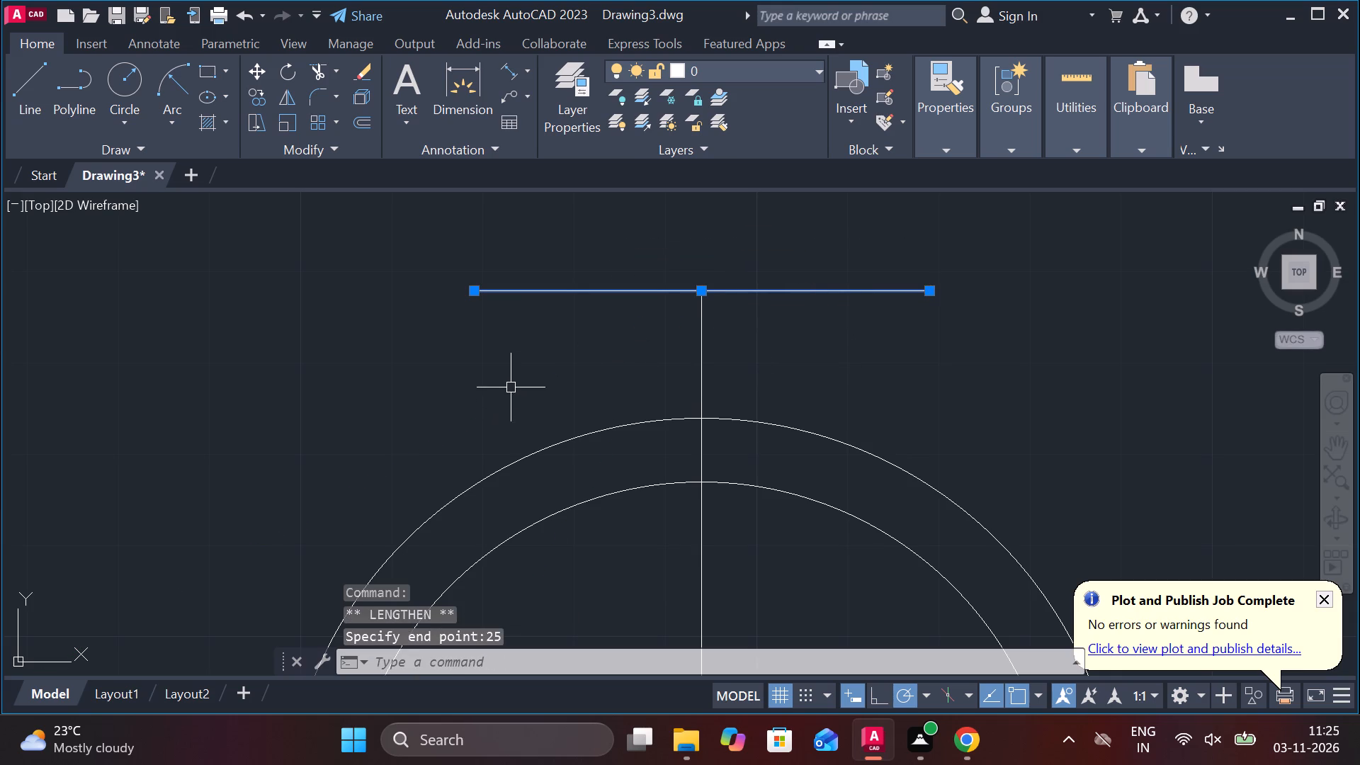
pyautogui.moveTo(555, 405); pyautogui.dragTo(572, 382, button='middle')
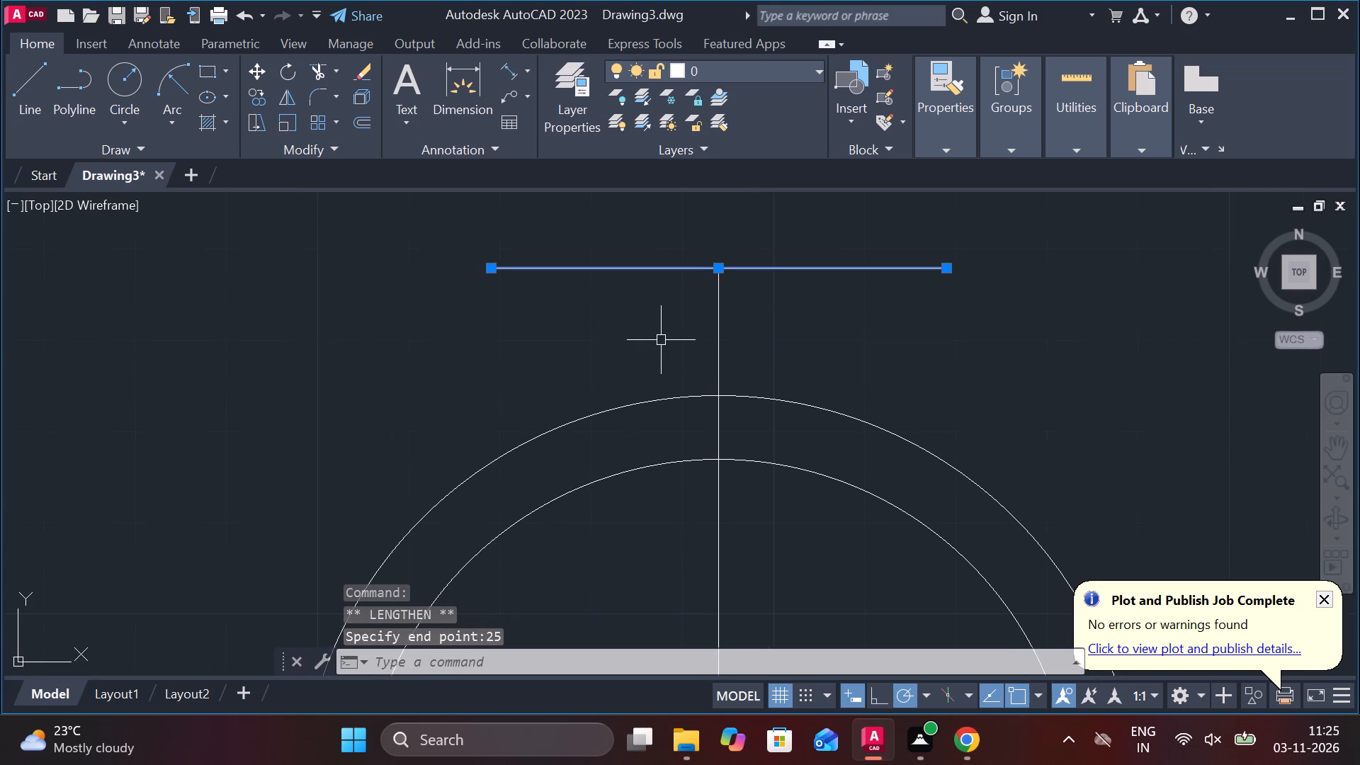
pyautogui.scroll(-1, 661, 341)
pyautogui.press('Escape')
# Draw a third concentric circle of diameter 100 from the common centre.
pyautogui.moveTo(681, 421); pyautogui.dragTo(657, 382, button='middle')
pyautogui.press('c')
pyautogui.press('space')
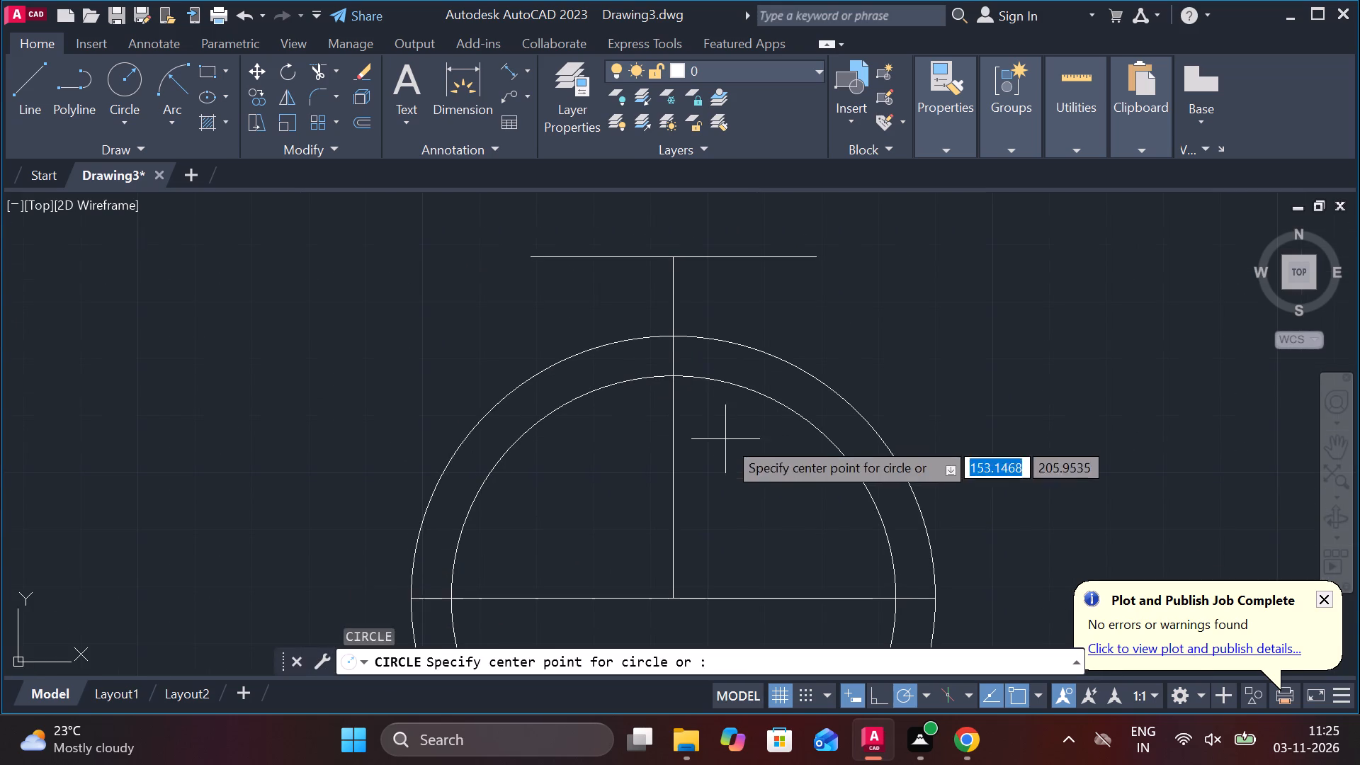
pyautogui.moveTo(719, 442); pyautogui.dragTo(703, 362, button='middle')
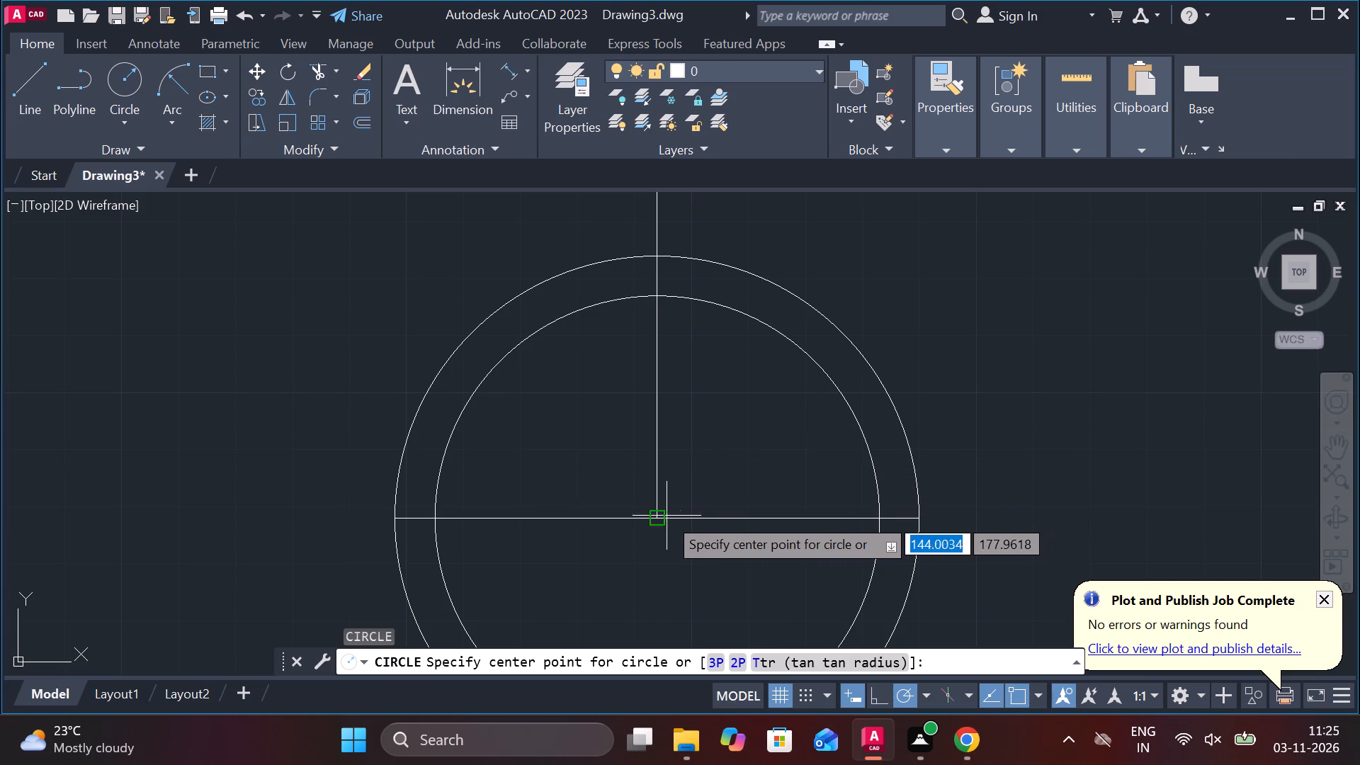
pyautogui.click(654, 516)
pyautogui.press('d')
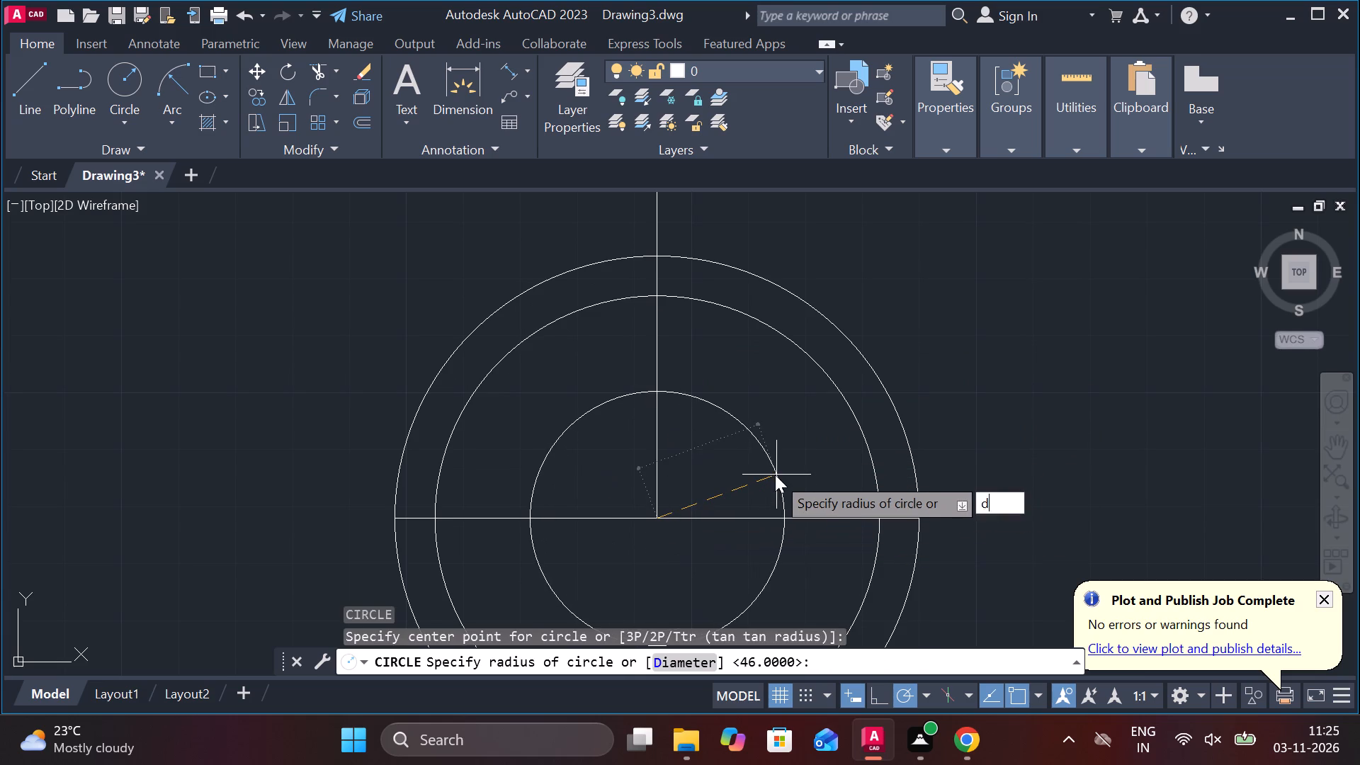
pyautogui.press('space')
pyautogui.write('100')
pyautogui.press('Return')
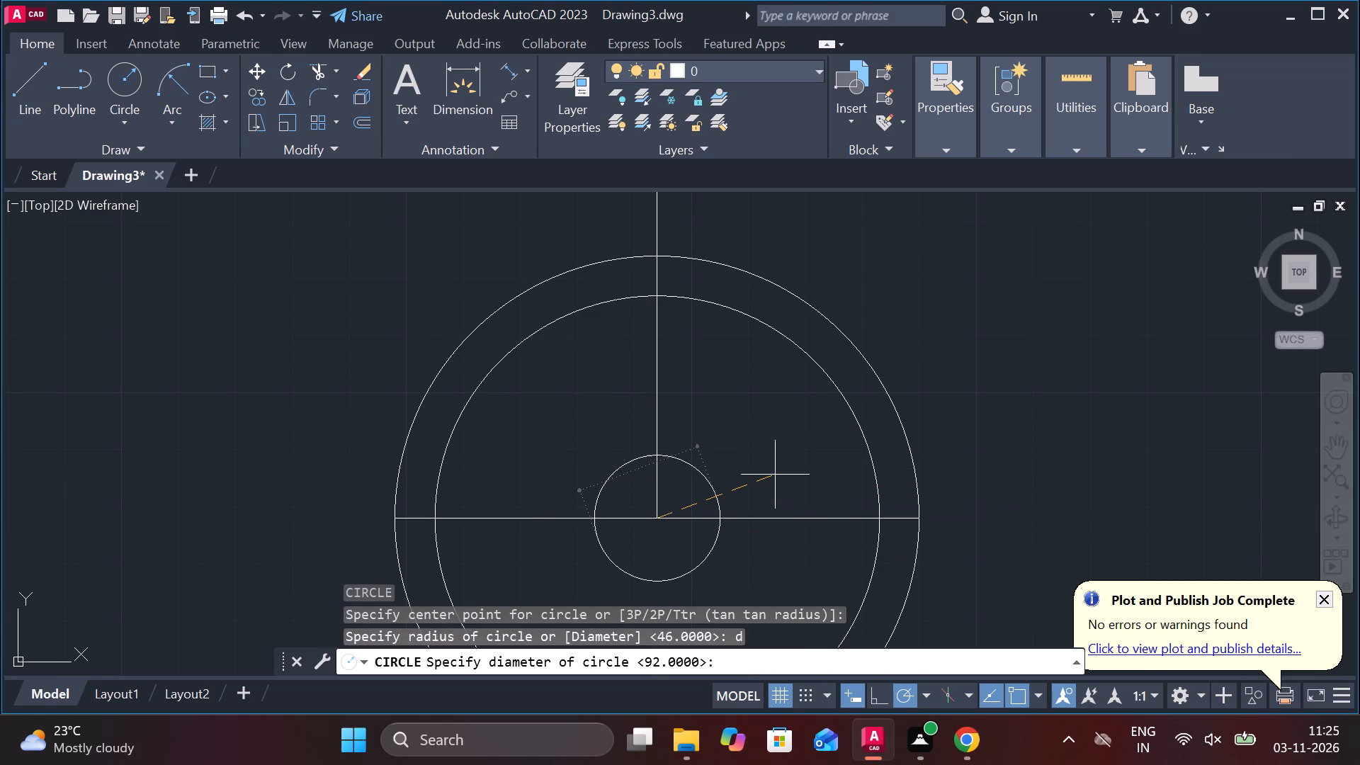
pyautogui.moveTo(782, 396); pyautogui.dragTo(816, 492, button='middle')
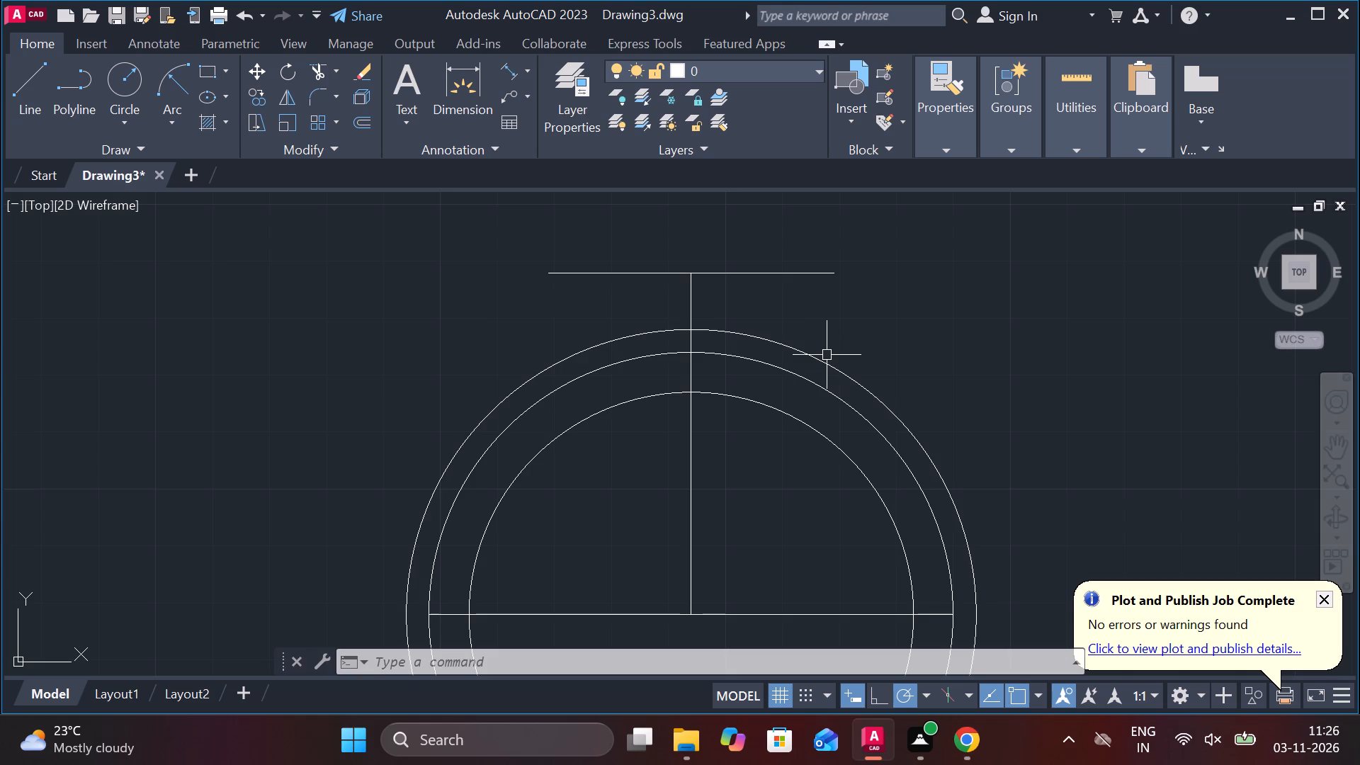
# Extend both ends of the horizontal line through the centre out to the 100-diameter circle.
pyautogui.scroll(-1, 815, 409)
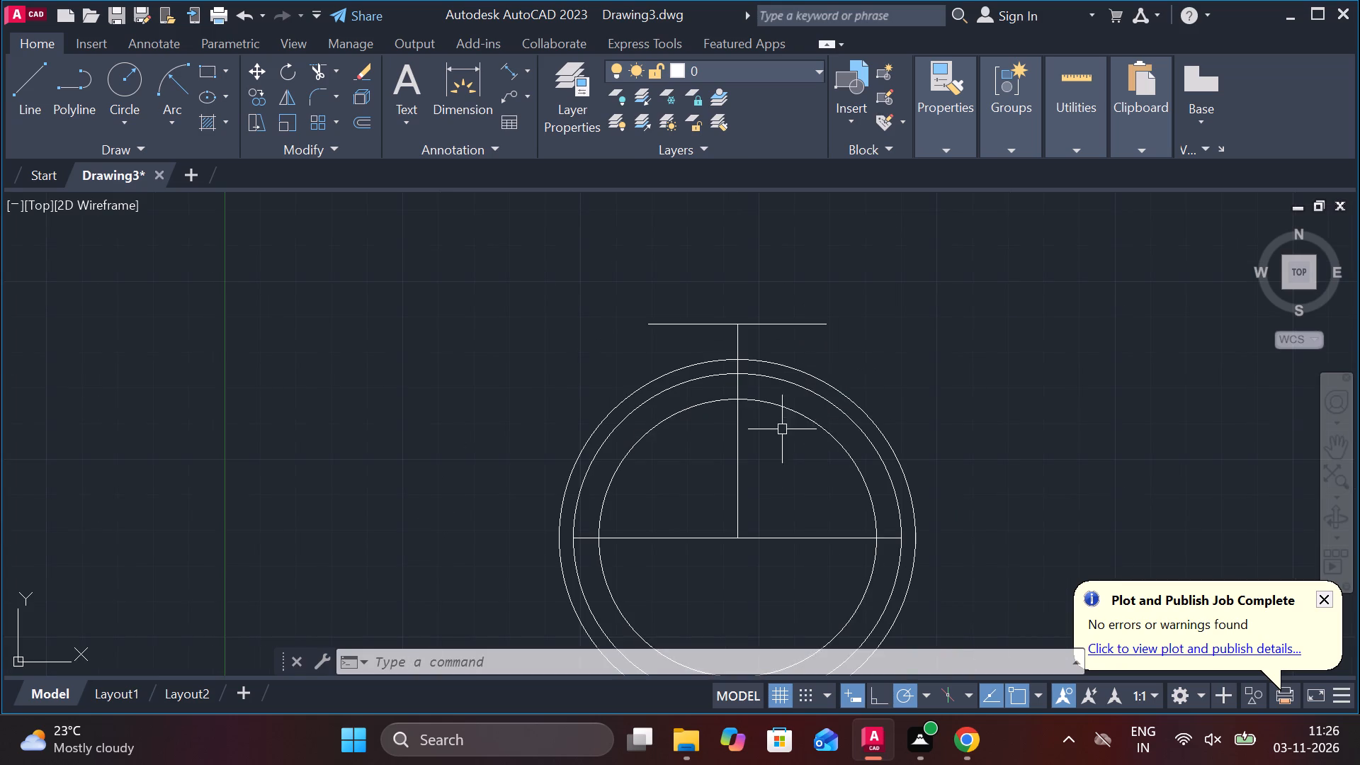
pyautogui.moveTo(790, 434); pyautogui.dragTo(839, 391, button='middle')
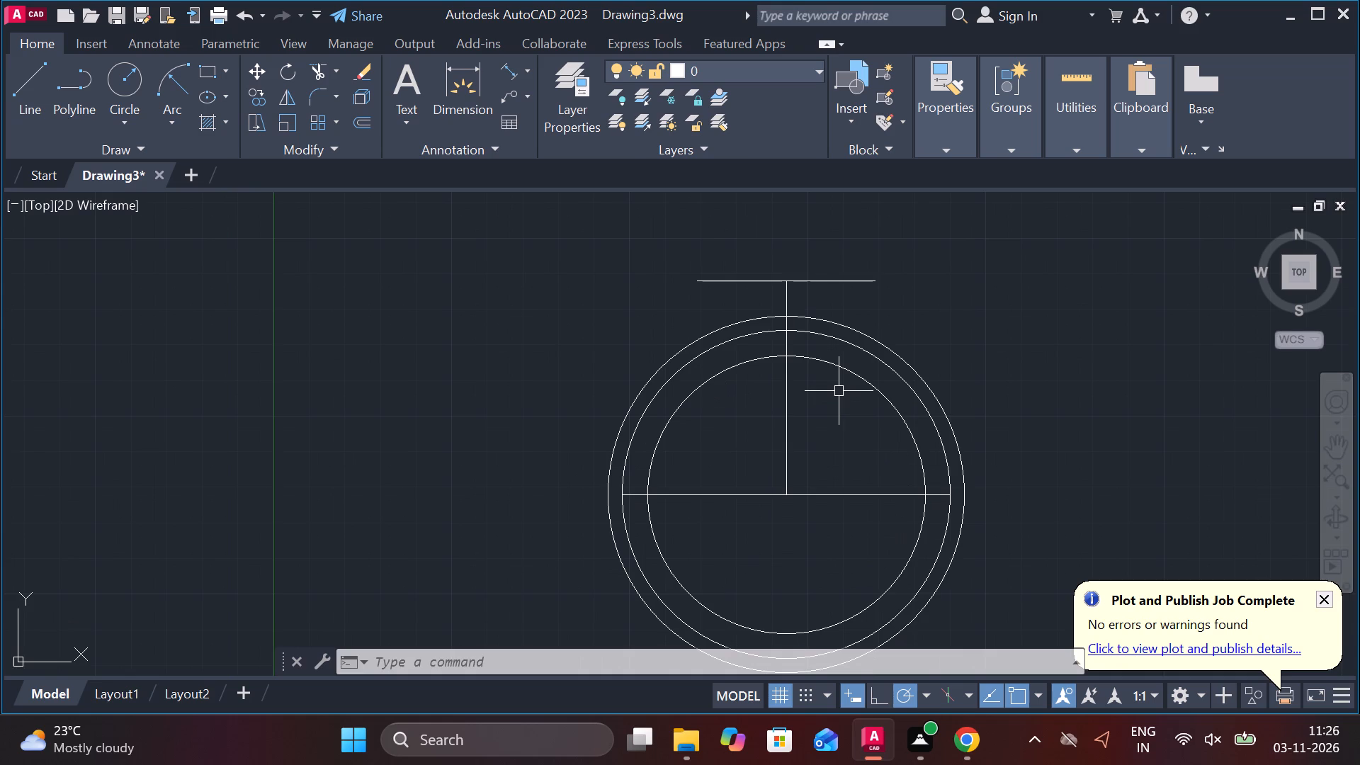
pyautogui.moveTo(822, 449); pyautogui.dragTo(764, 346, button='middle')
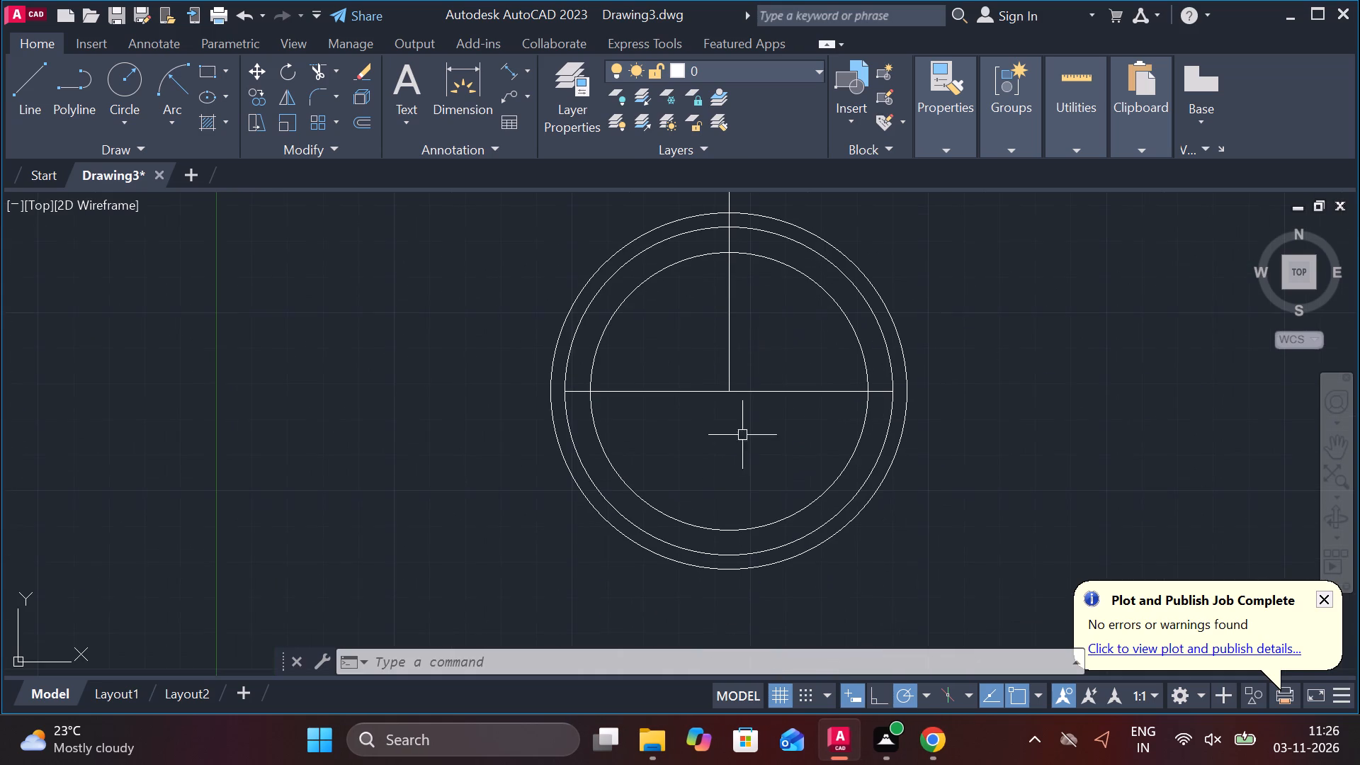
pyautogui.press('Escape')
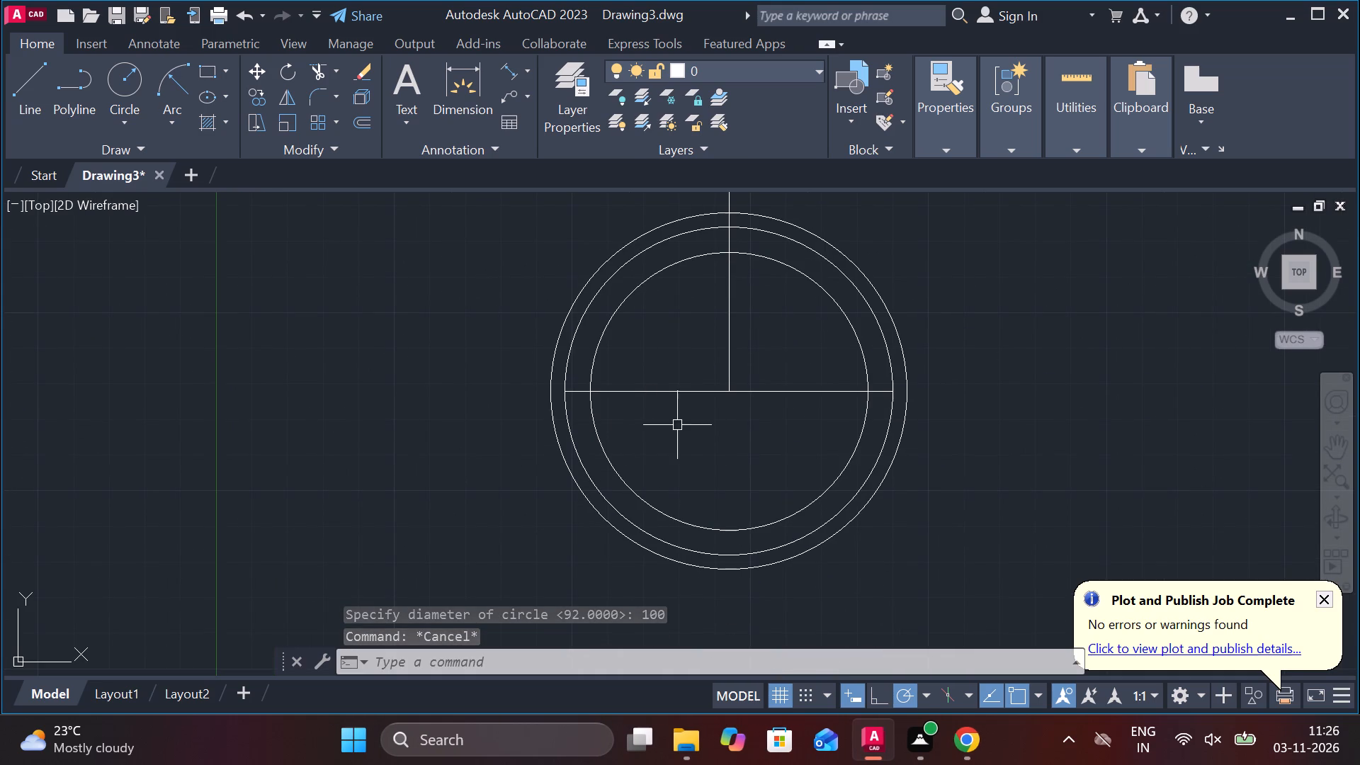
pyautogui.press('Escape')
pyautogui.write('ex')
pyautogui.press('space')
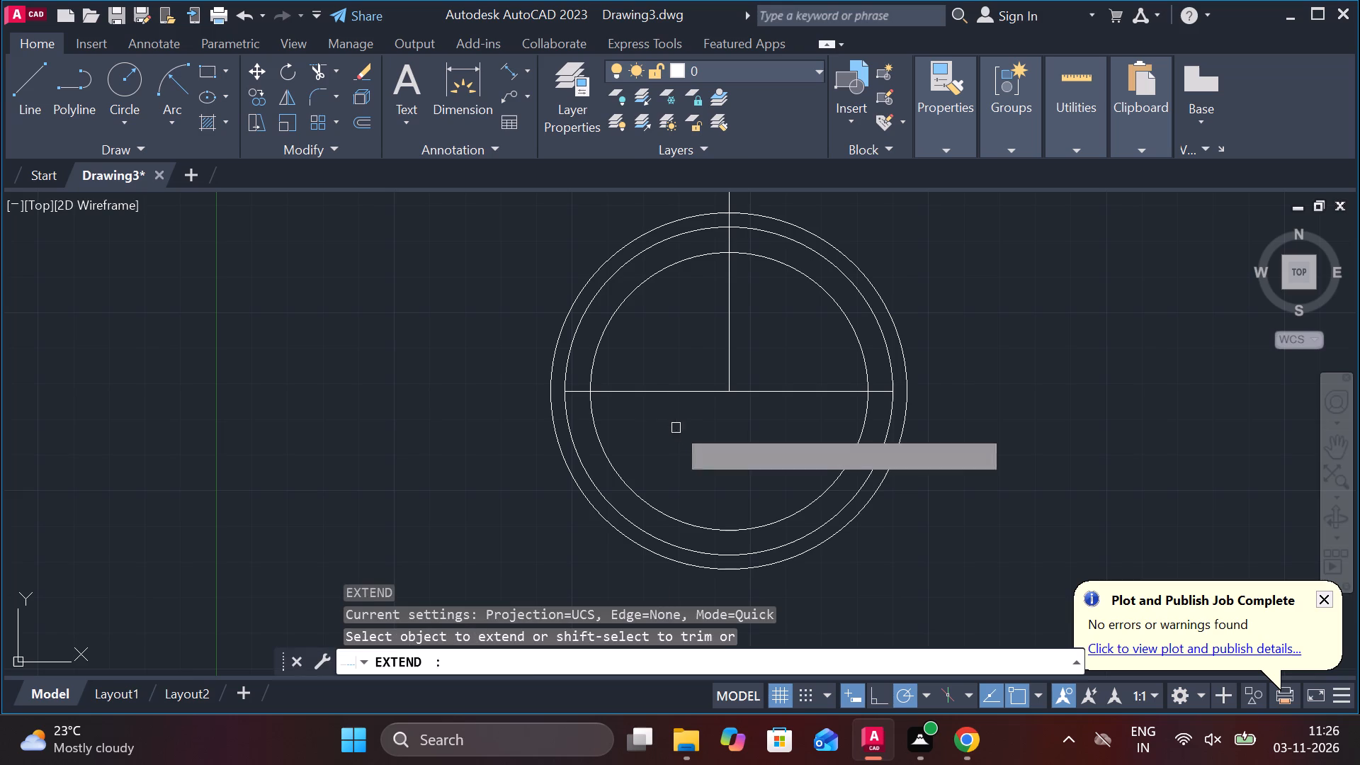
pyautogui.click(618, 392)
pyautogui.click(839, 390)
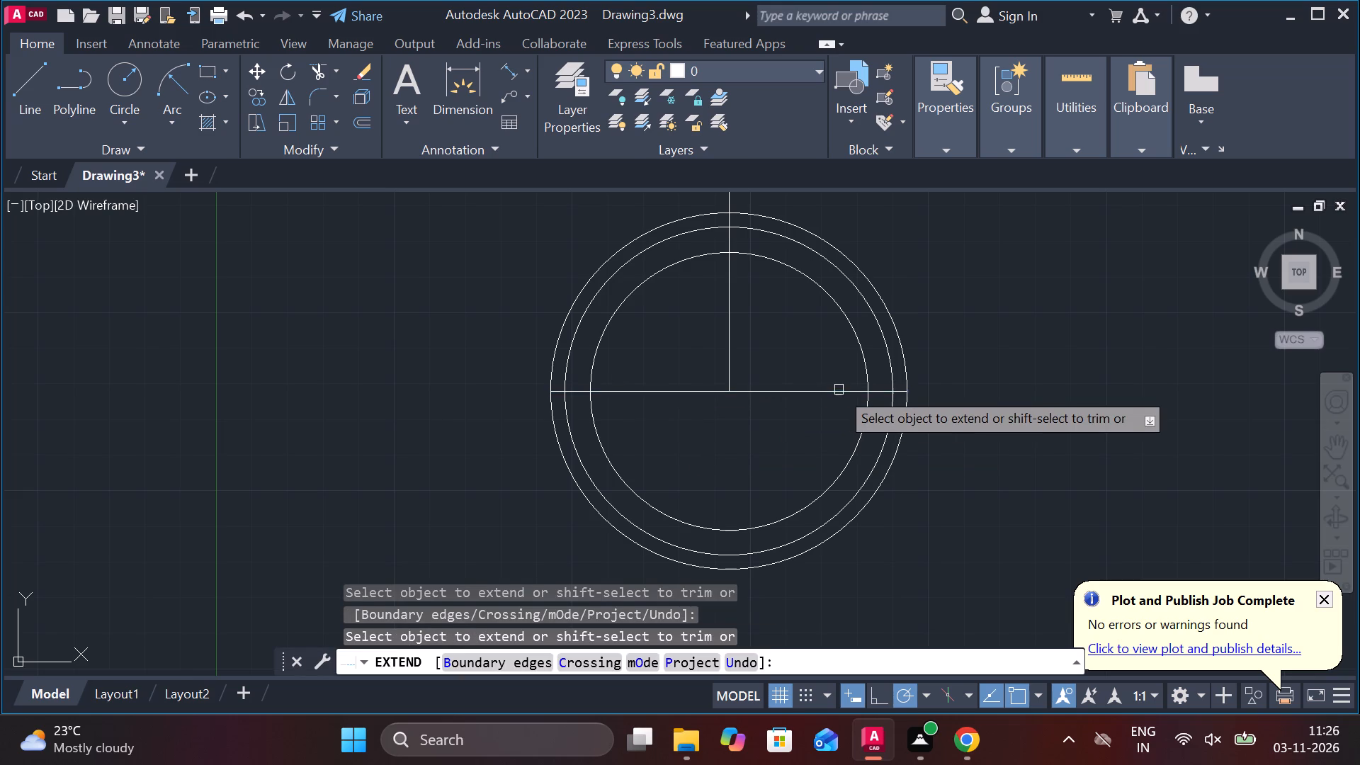
pyautogui.press('Escape')
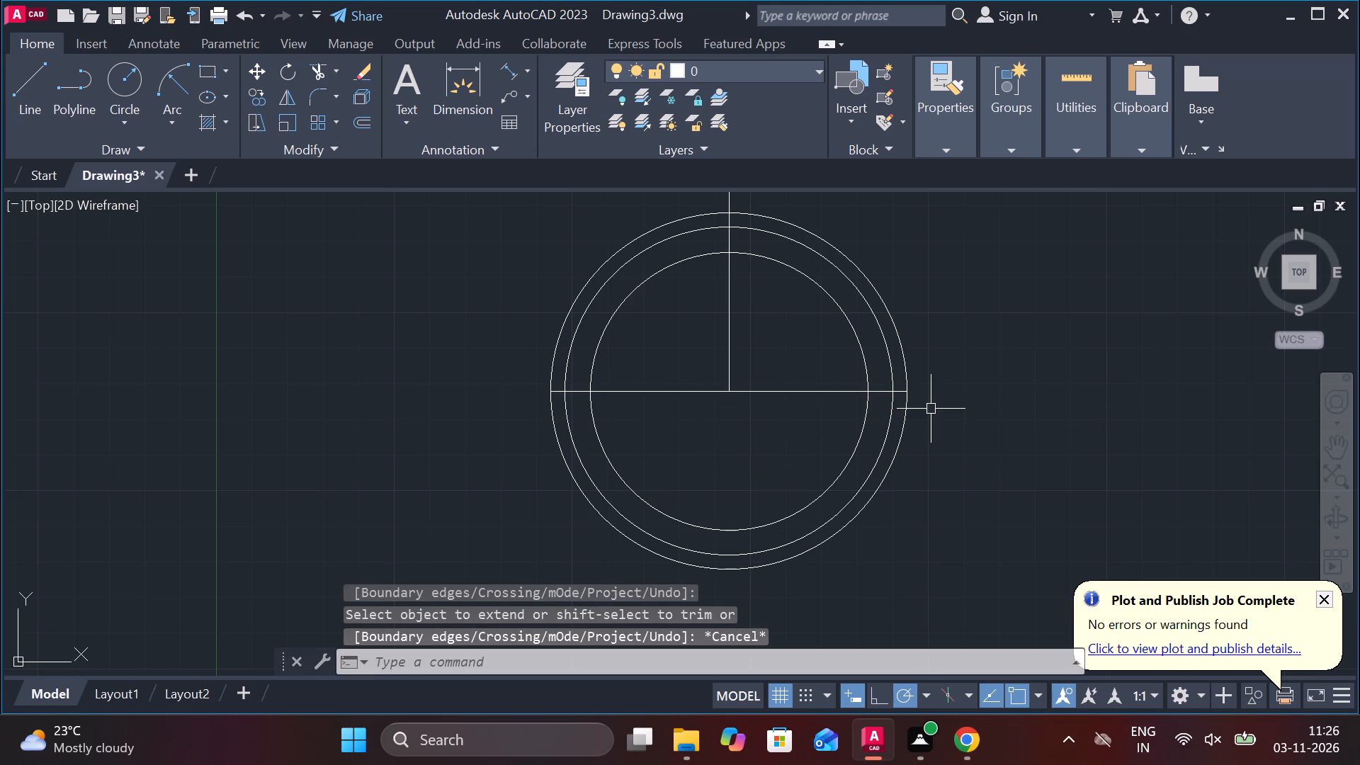
pyautogui.click(888, 512)
pyautogui.press('Escape')
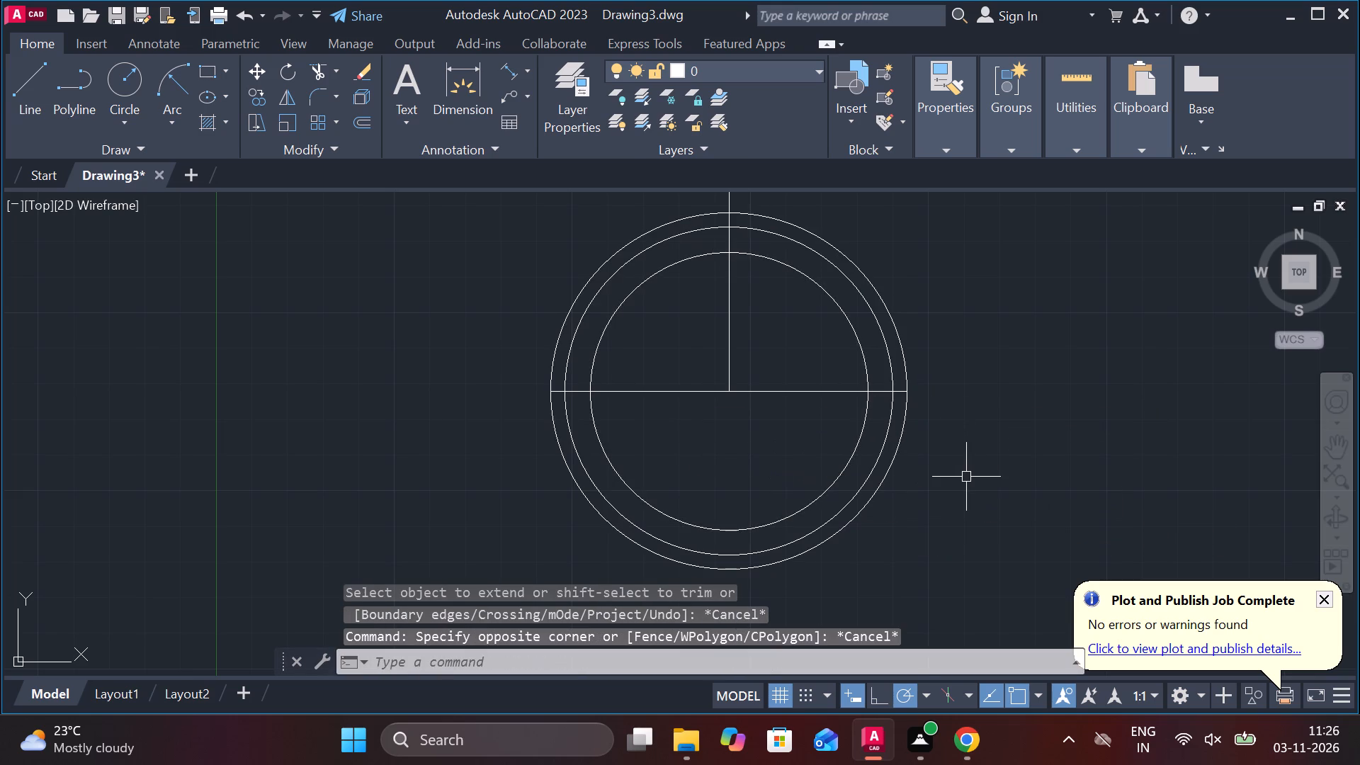
# Trim off the lower halves of all three concentric circles below the horizontal line.
pyautogui.write('tr')
pyautogui.press('space')
pyautogui.click(919, 511)
pyautogui.click(747, 463)
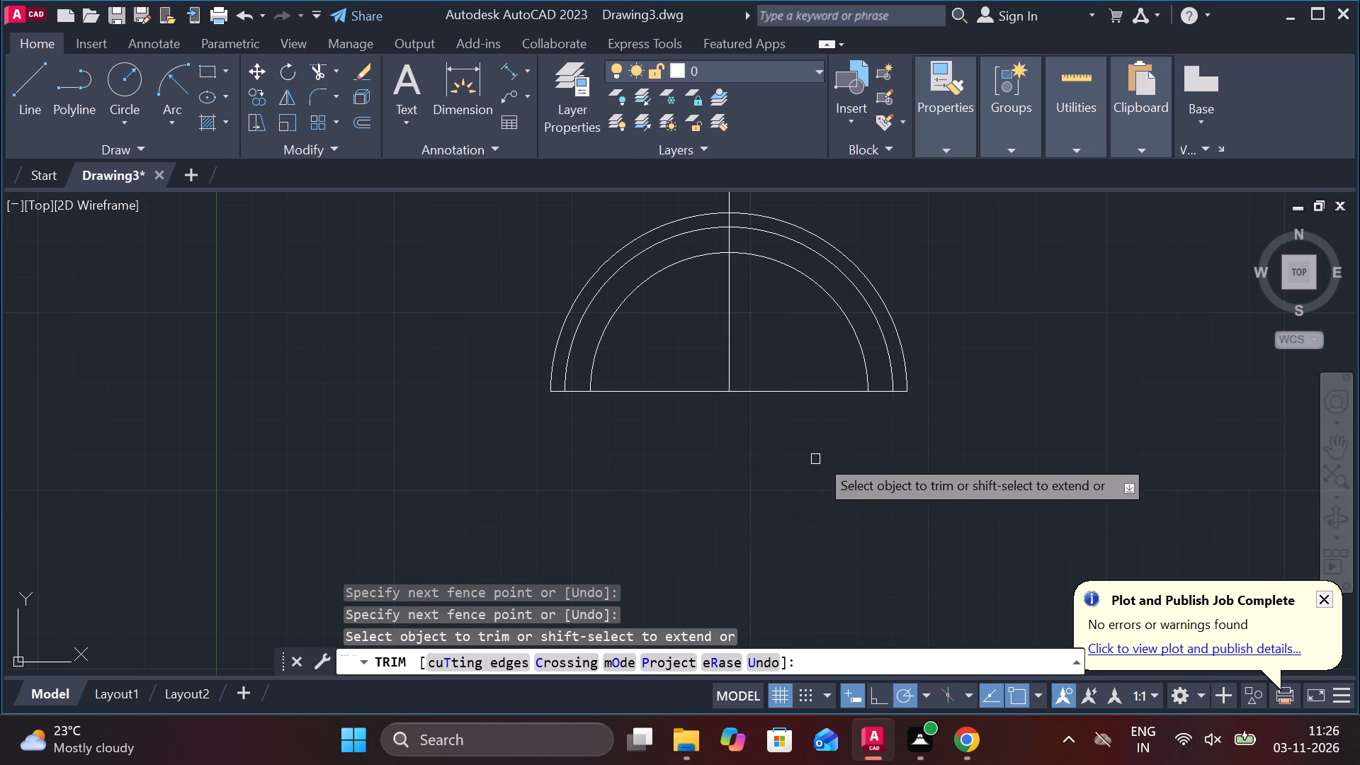
pyautogui.moveTo(823, 453); pyautogui.dragTo(812, 562, button='middle')
pyautogui.press('Escape')
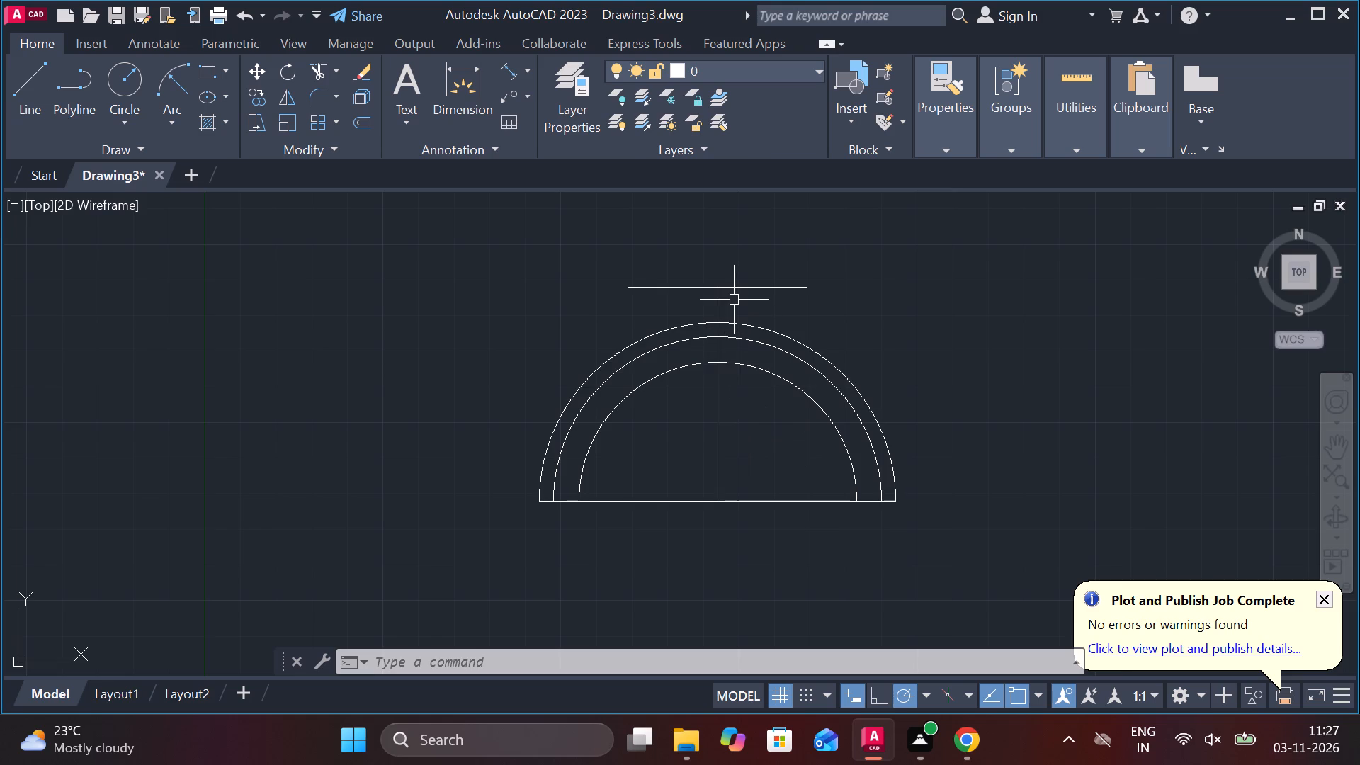
# Trim away the right half of the middle arc, up to the vertical centre line.
pyautogui.scroll(2, 526, 500)
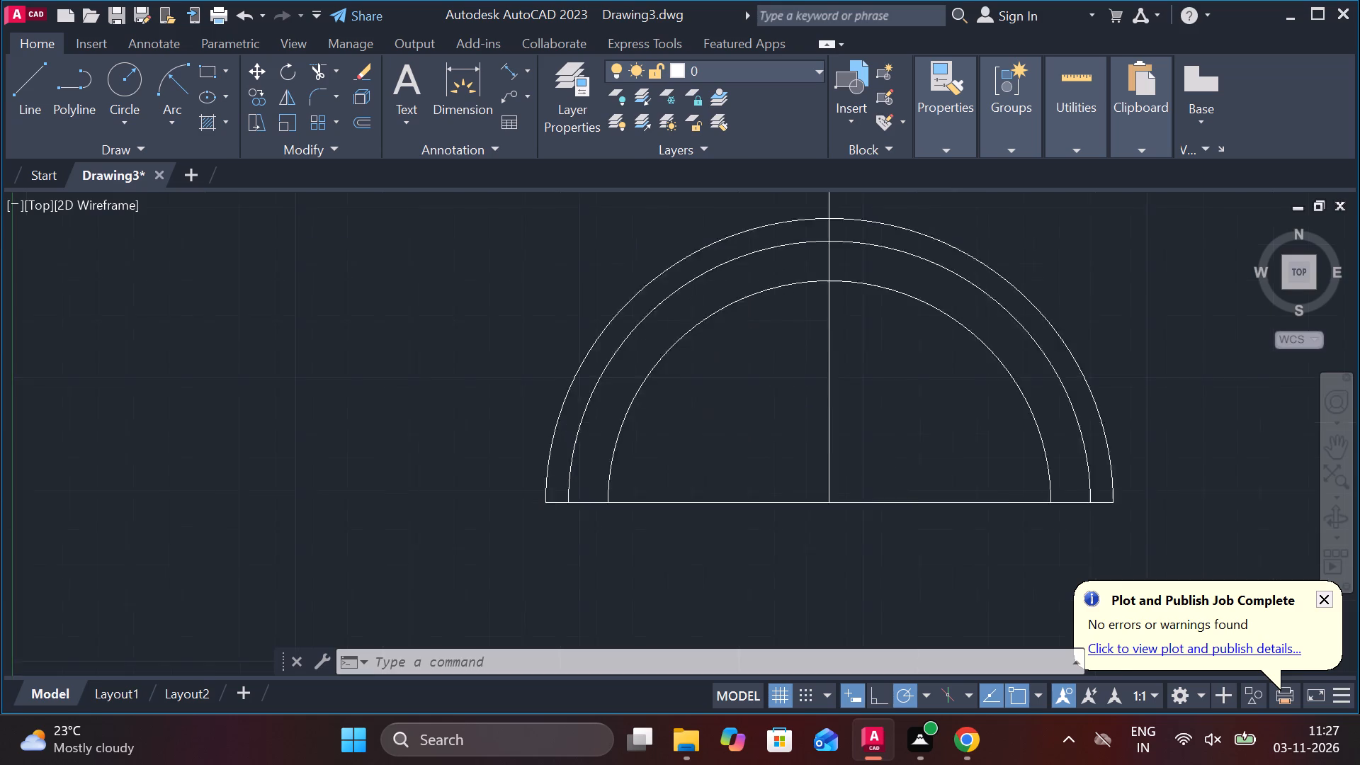
pyautogui.moveTo(526, 504); pyautogui.dragTo(523, 496, button='middle')
pyautogui.press('Escape')
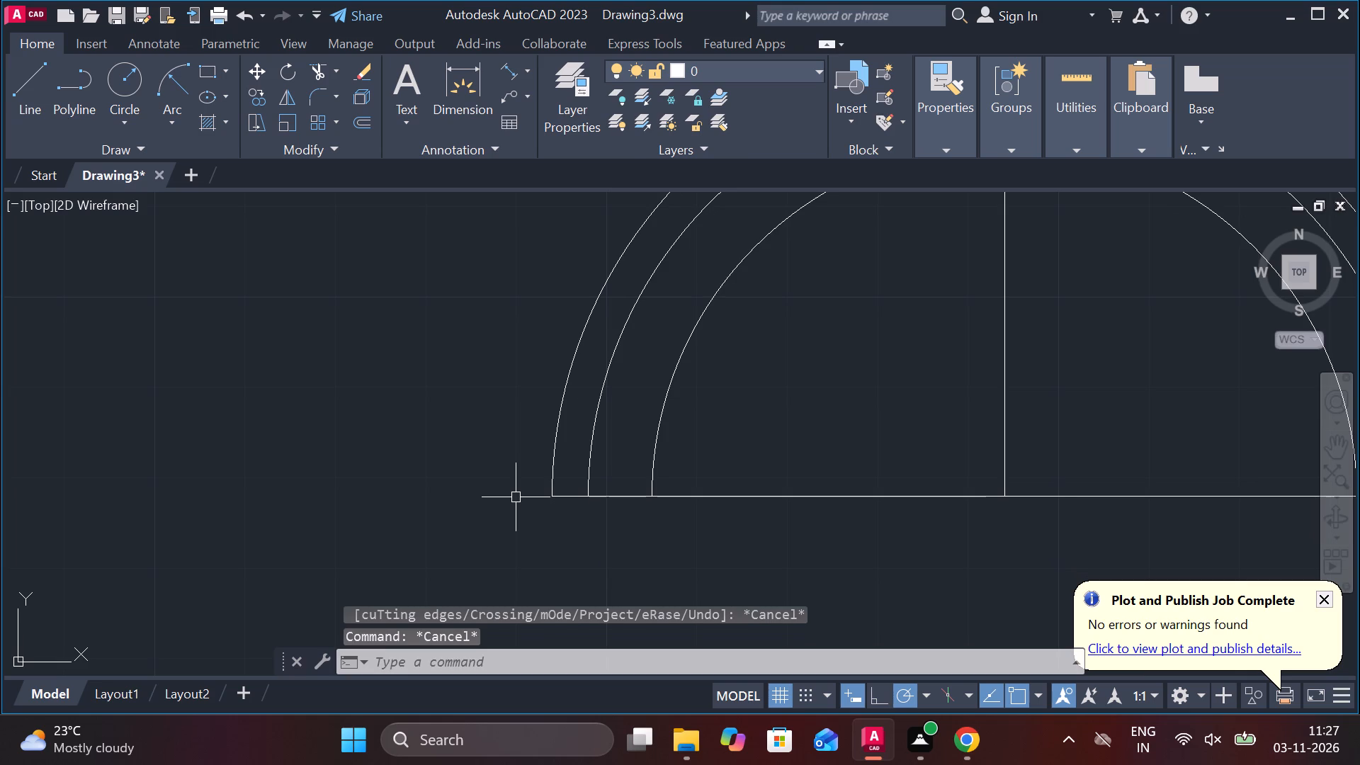
pyautogui.scroll(-1, 599, 494)
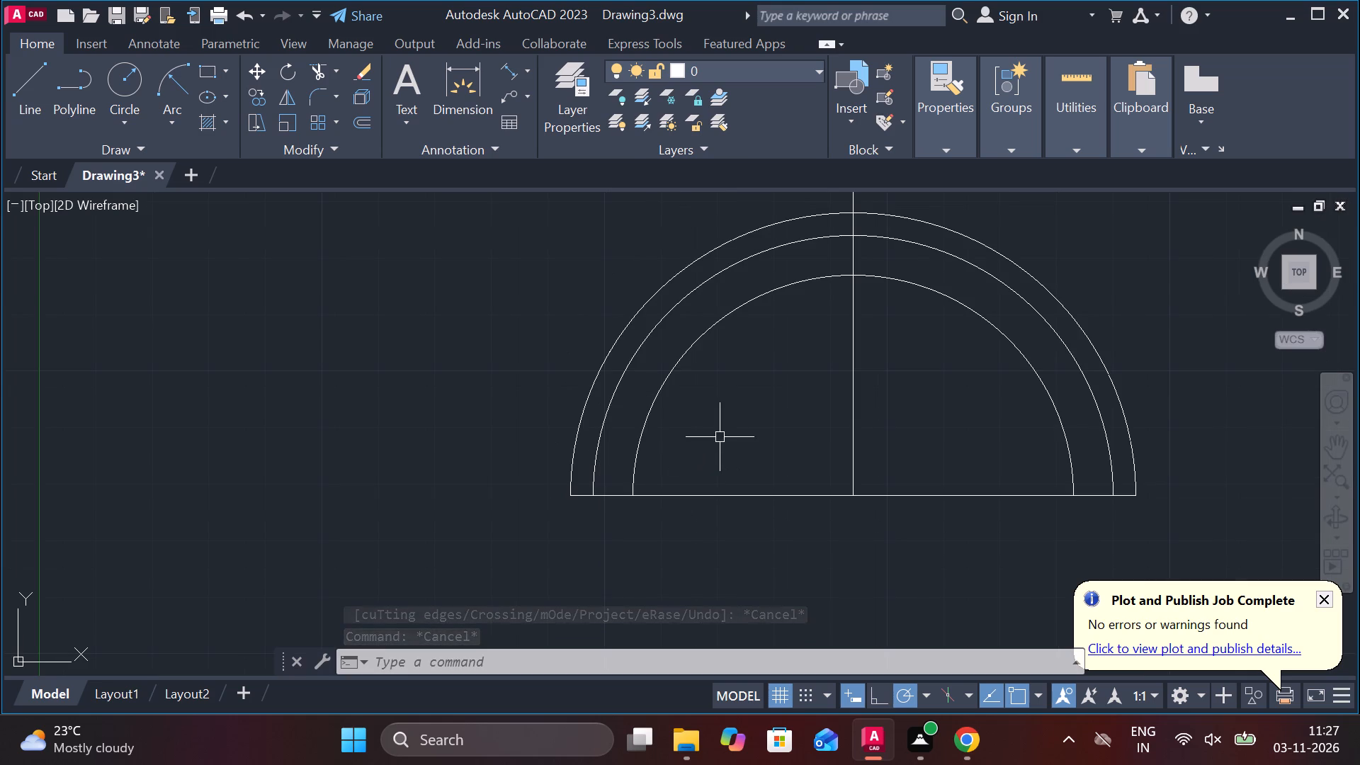
pyautogui.moveTo(971, 262); pyautogui.dragTo(912, 300, button='middle')
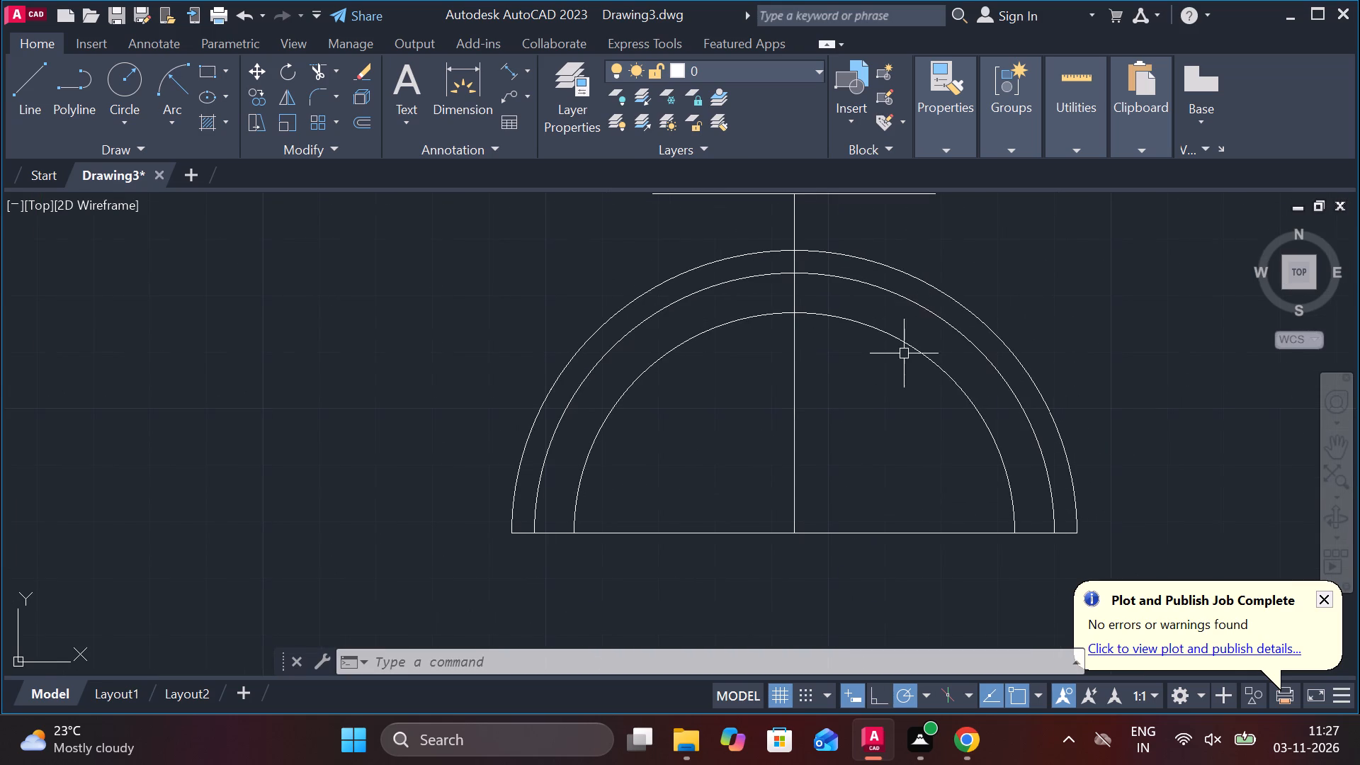
pyautogui.moveTo(903, 354); pyautogui.dragTo(853, 403, button='middle')
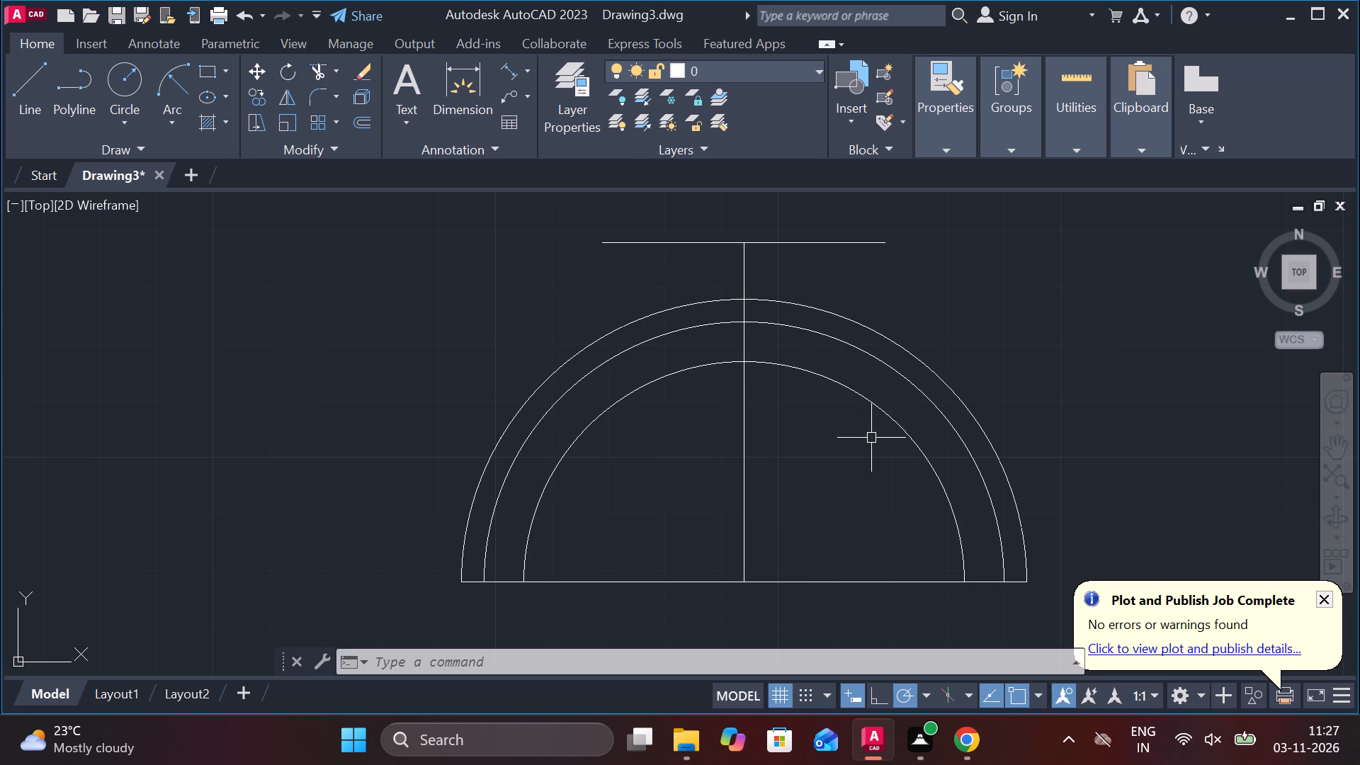
pyautogui.write('tr')
pyautogui.press('space')
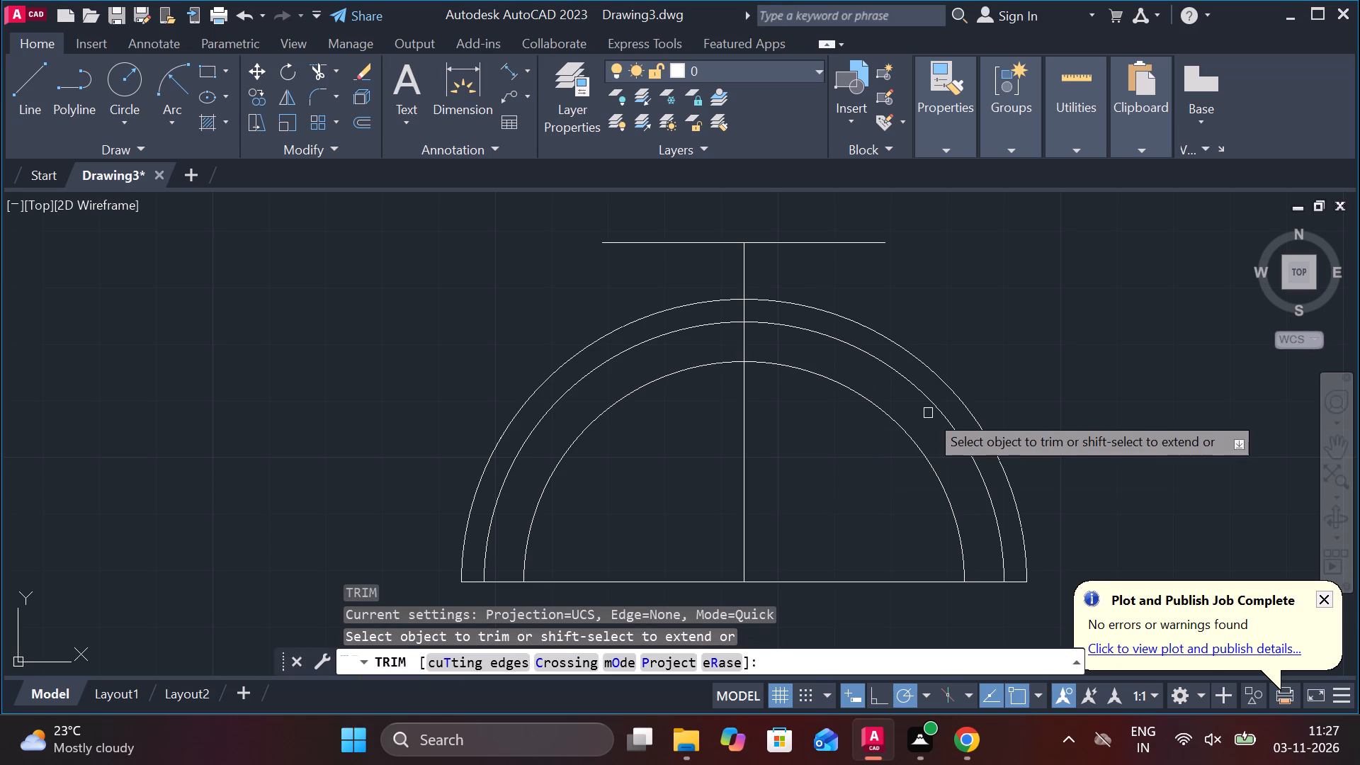
pyautogui.click(931, 408)
pyautogui.moveTo(1013, 381); pyautogui.dragTo(998, 382, button='middle')
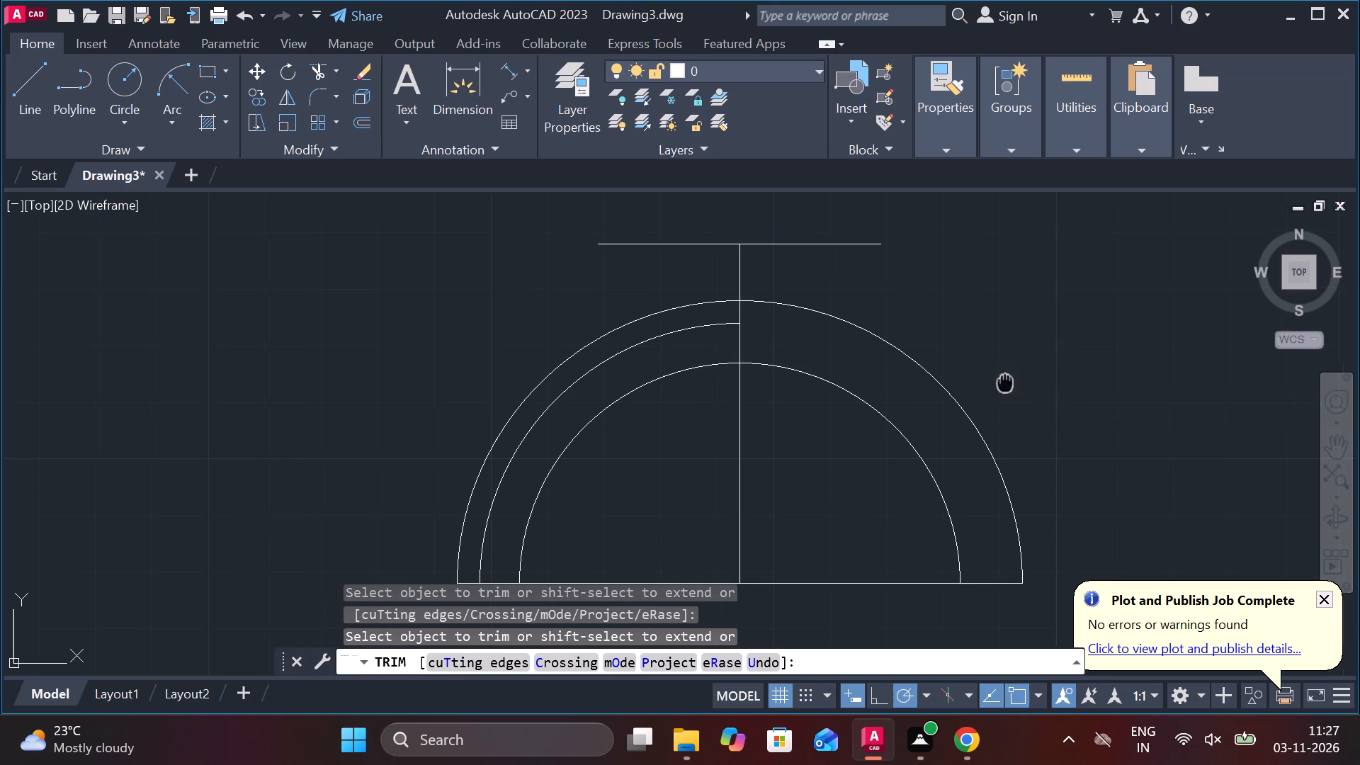
pyautogui.moveTo(998, 382); pyautogui.dragTo(974, 380, button='middle')
pyautogui.press('Escape')
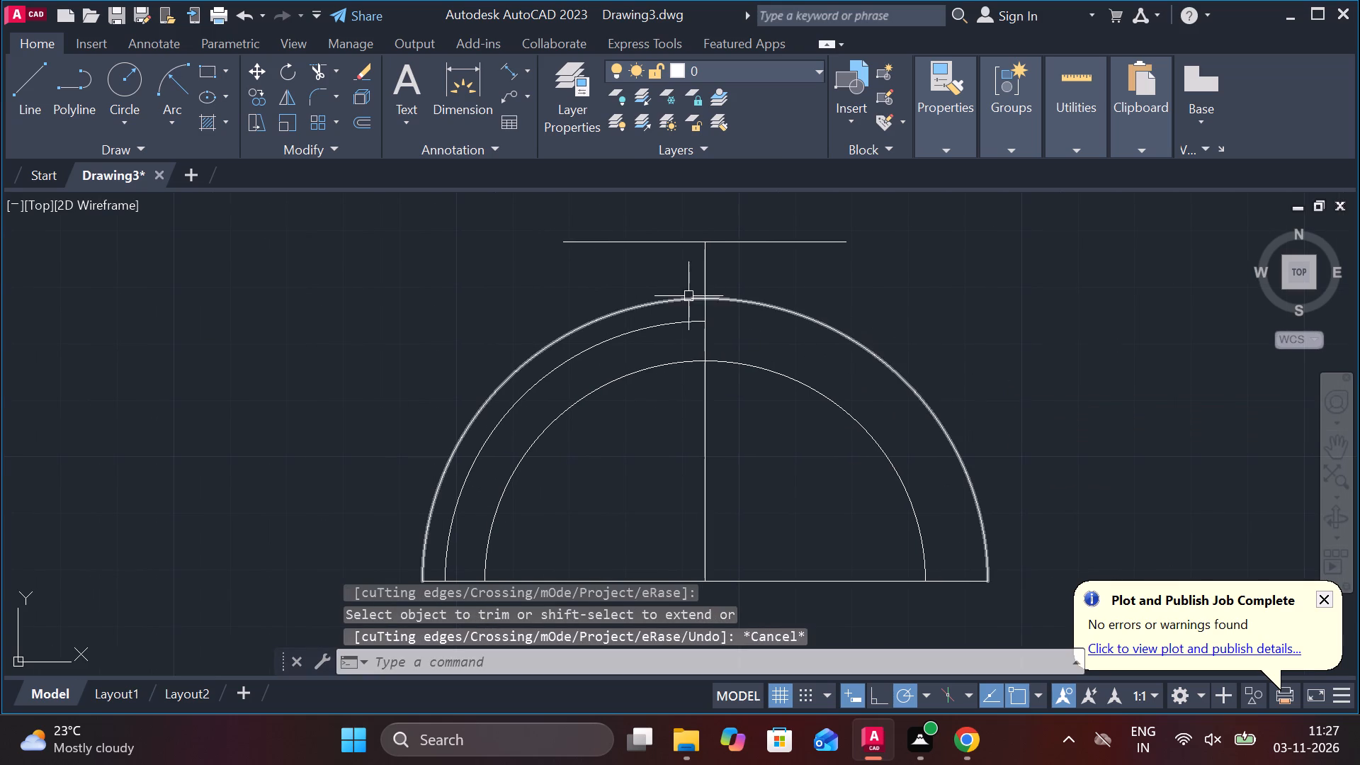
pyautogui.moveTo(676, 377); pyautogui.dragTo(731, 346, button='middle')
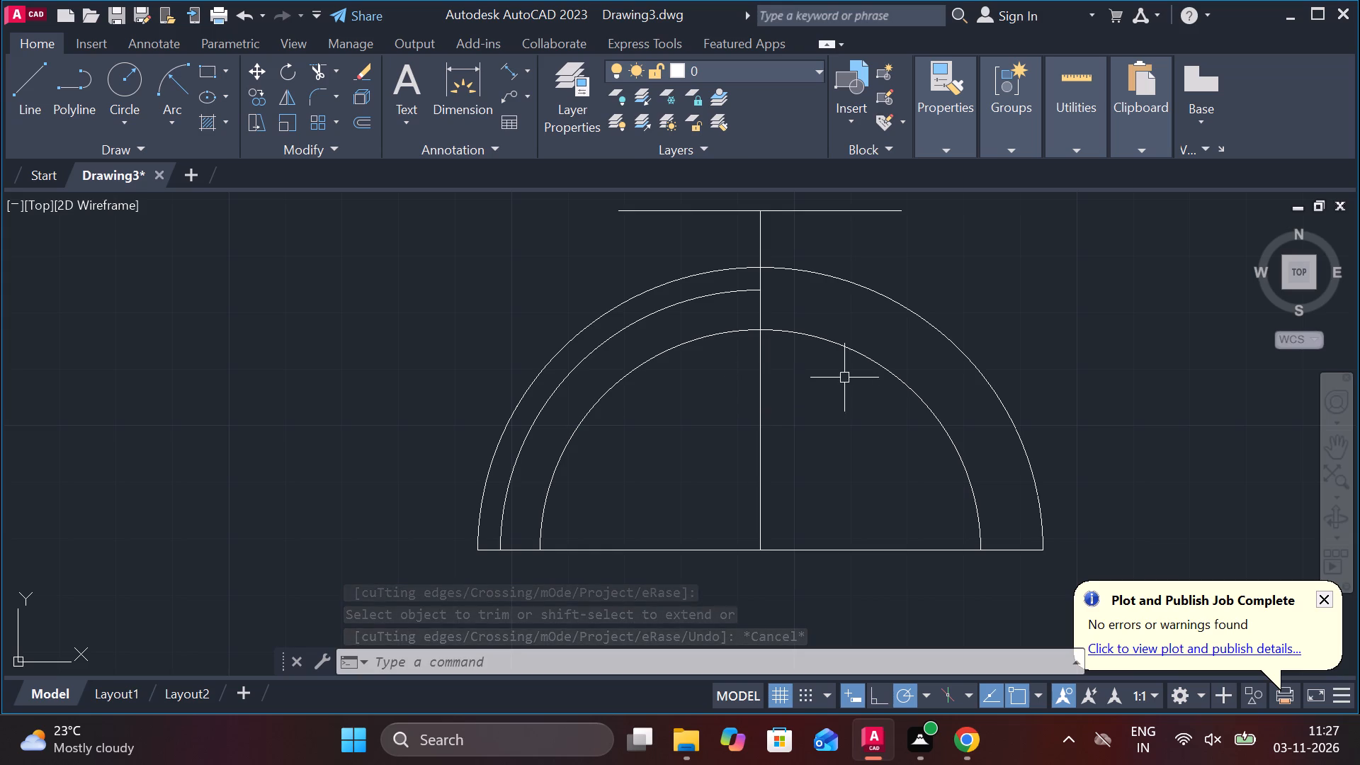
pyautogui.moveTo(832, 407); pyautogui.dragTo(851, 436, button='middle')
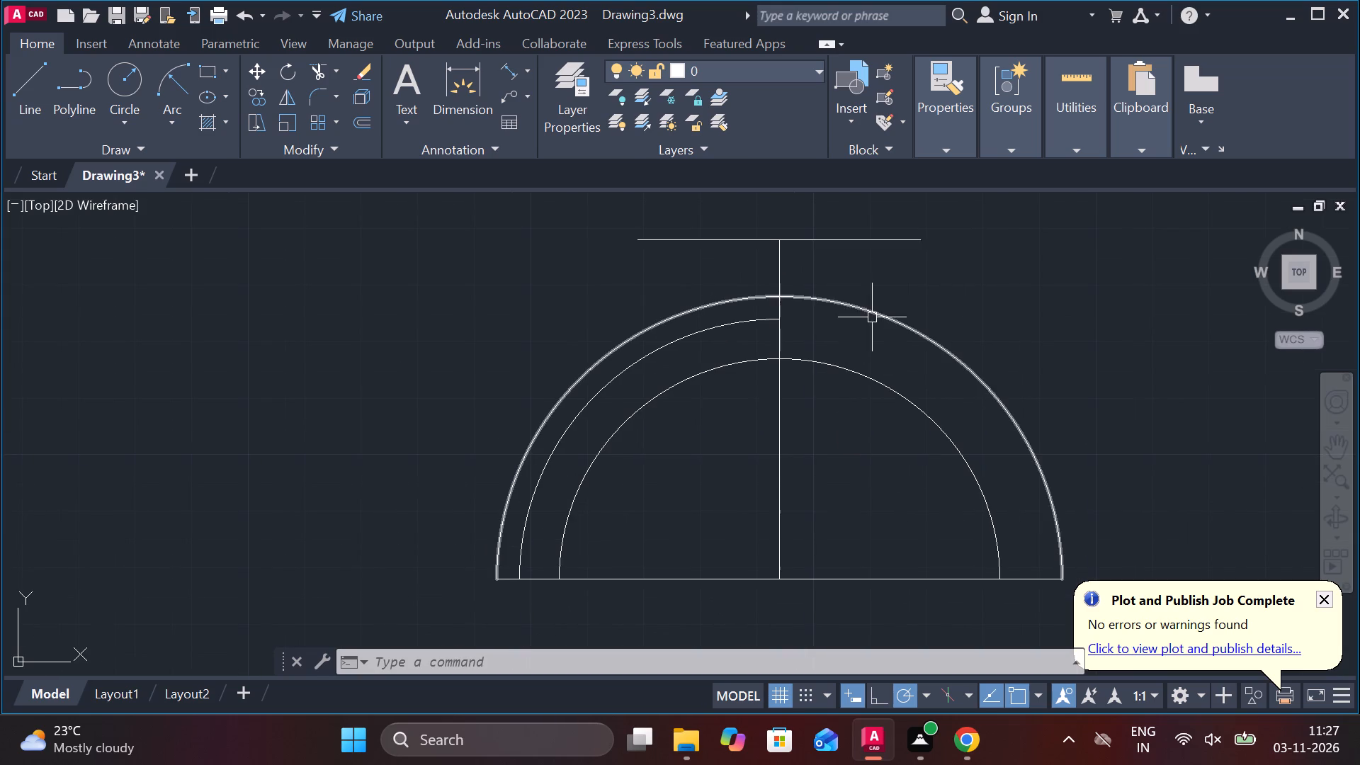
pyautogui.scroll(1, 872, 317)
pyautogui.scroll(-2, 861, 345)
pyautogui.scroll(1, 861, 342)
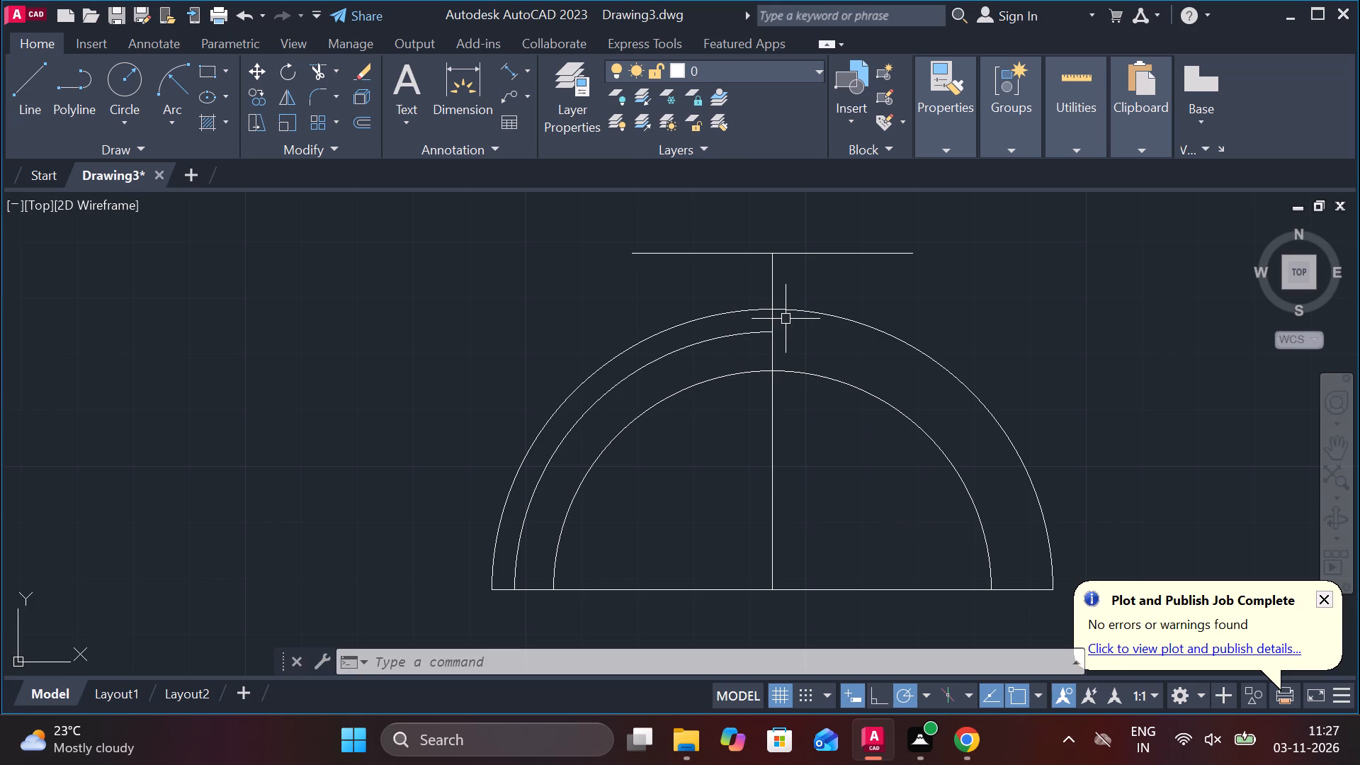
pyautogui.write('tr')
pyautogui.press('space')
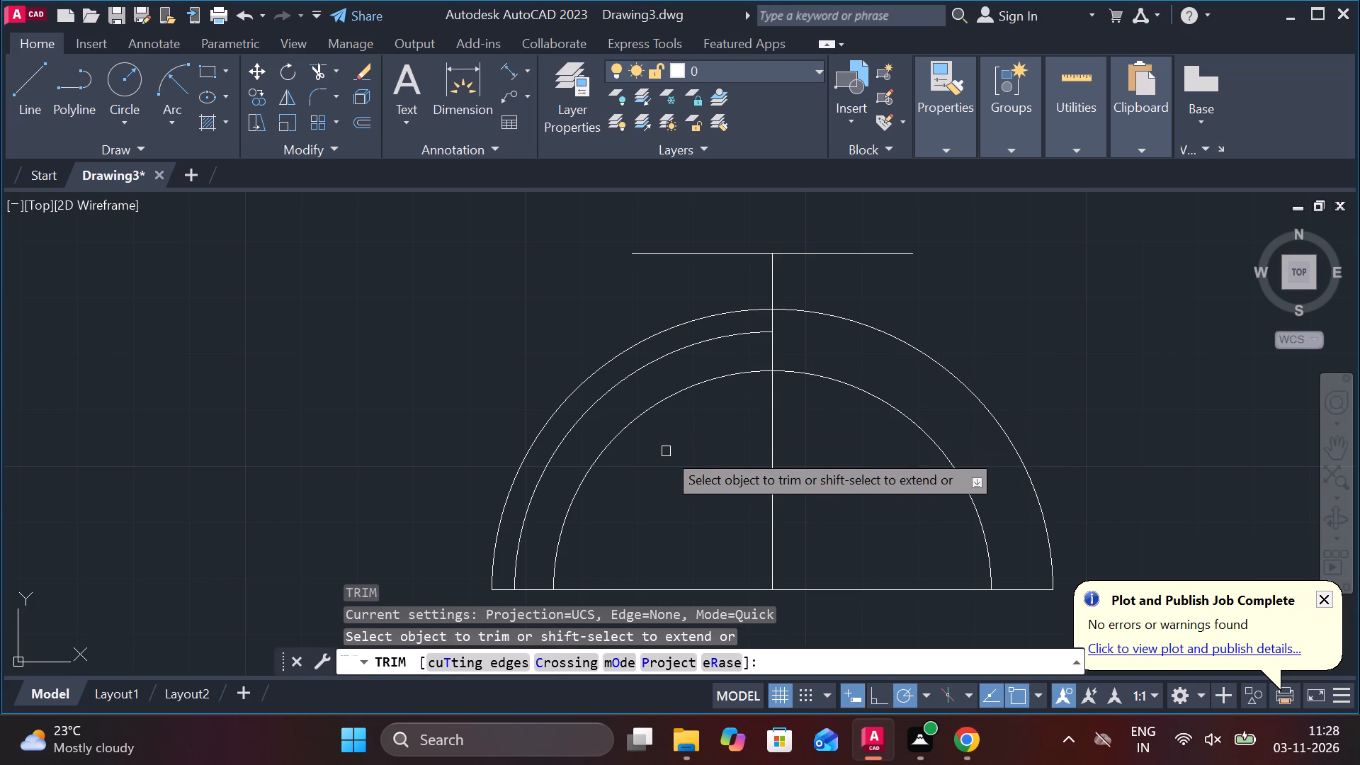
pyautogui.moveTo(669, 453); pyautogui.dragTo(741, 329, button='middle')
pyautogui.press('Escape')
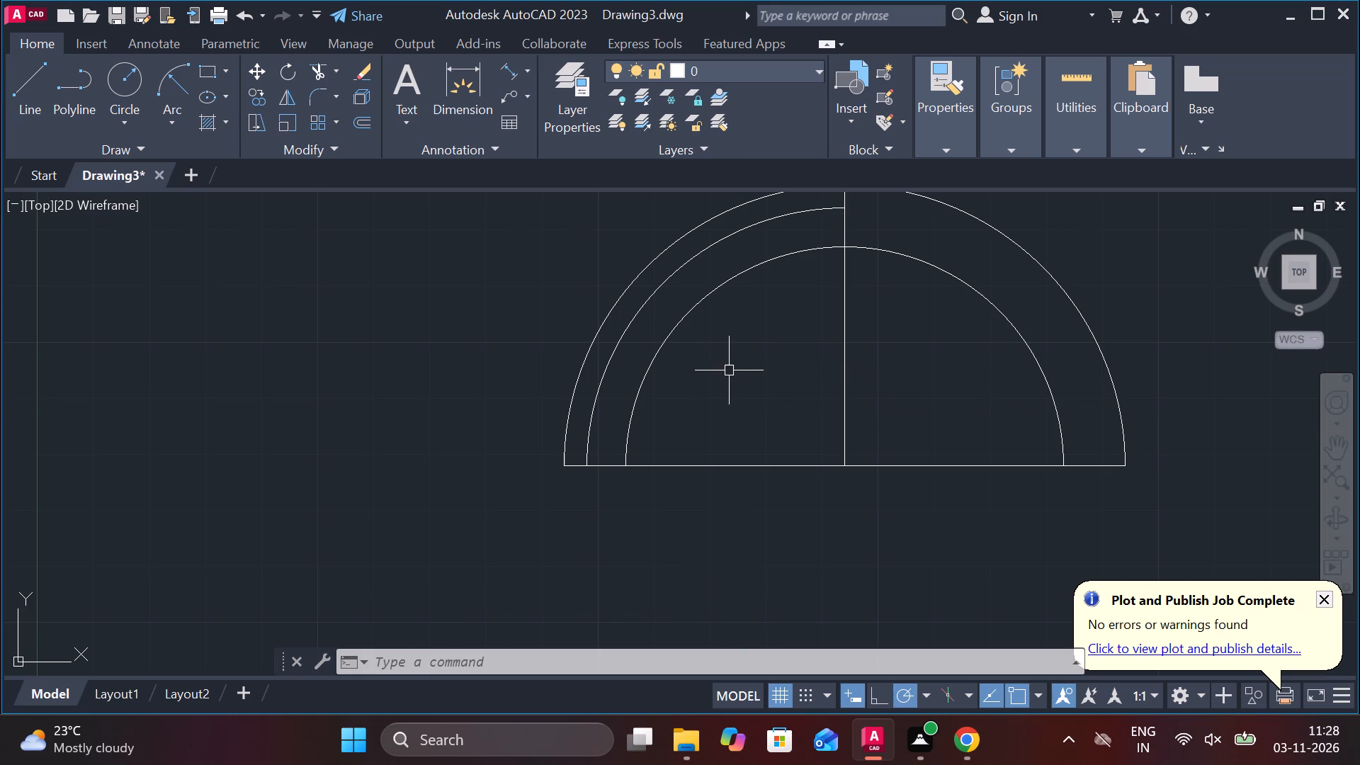
# Draw a vertical line from the right end of the upper horizontal edge down to just past the outer arc.
pyautogui.moveTo(715, 392); pyautogui.dragTo(686, 469, button='middle')
pyautogui.moveTo(715, 381); pyautogui.dragTo(702, 407, button='middle')
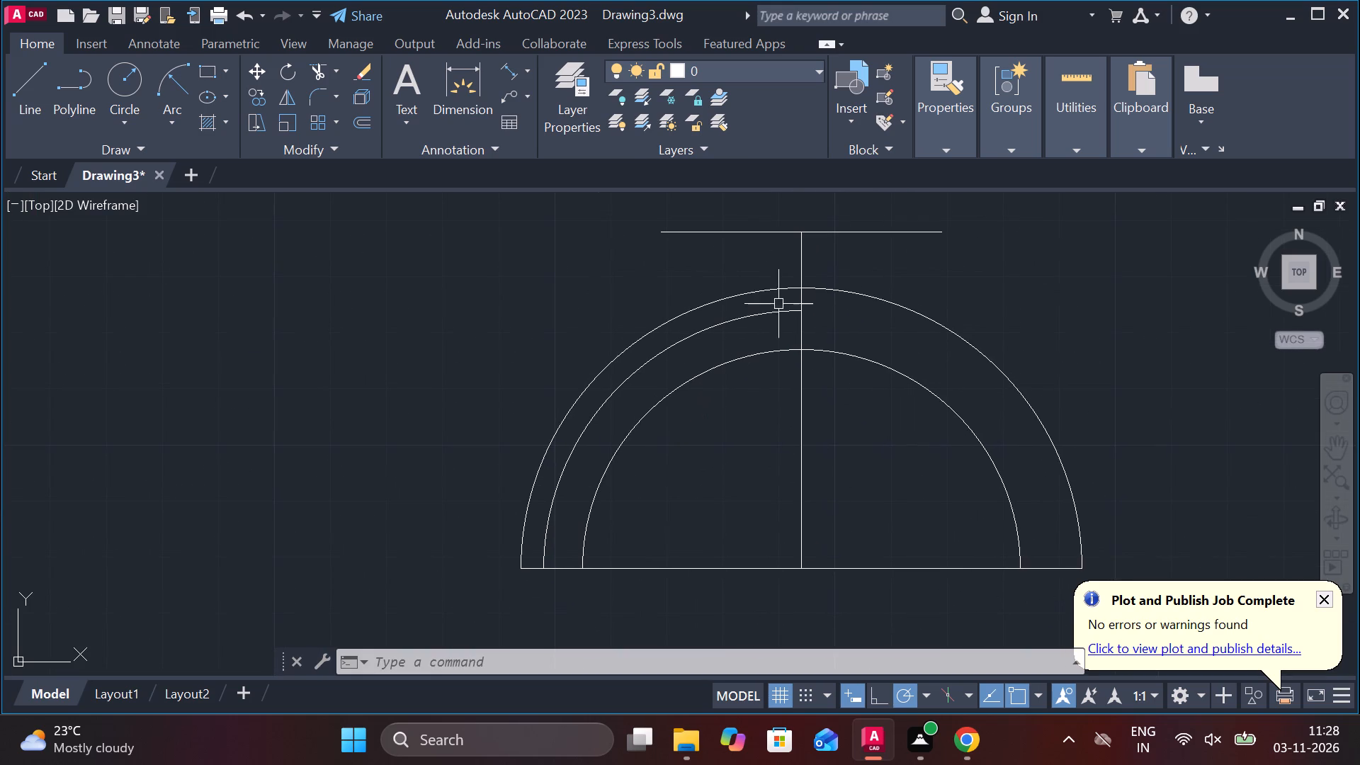
pyautogui.press('l')
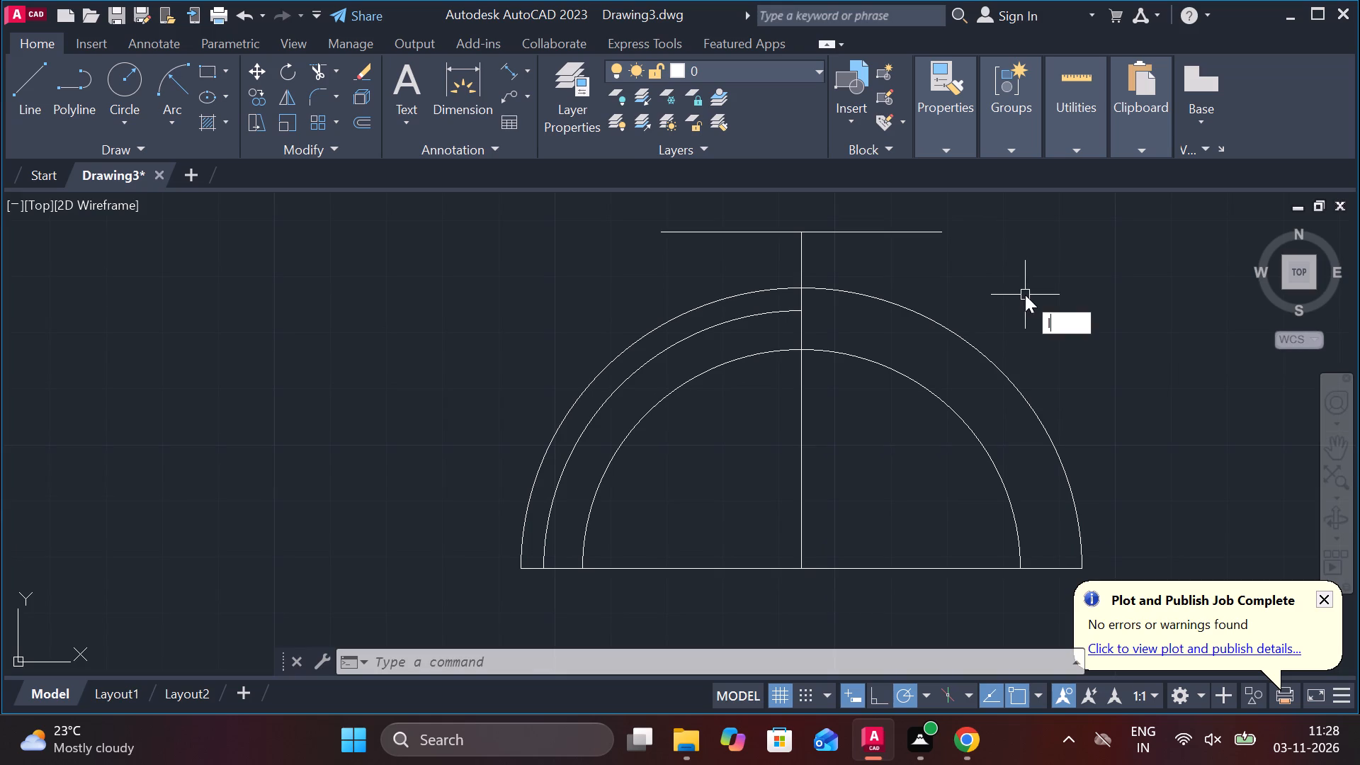
pyautogui.press('Return')
pyautogui.click(936, 237)
pyautogui.click(929, 355)
pyautogui.press('Escape')
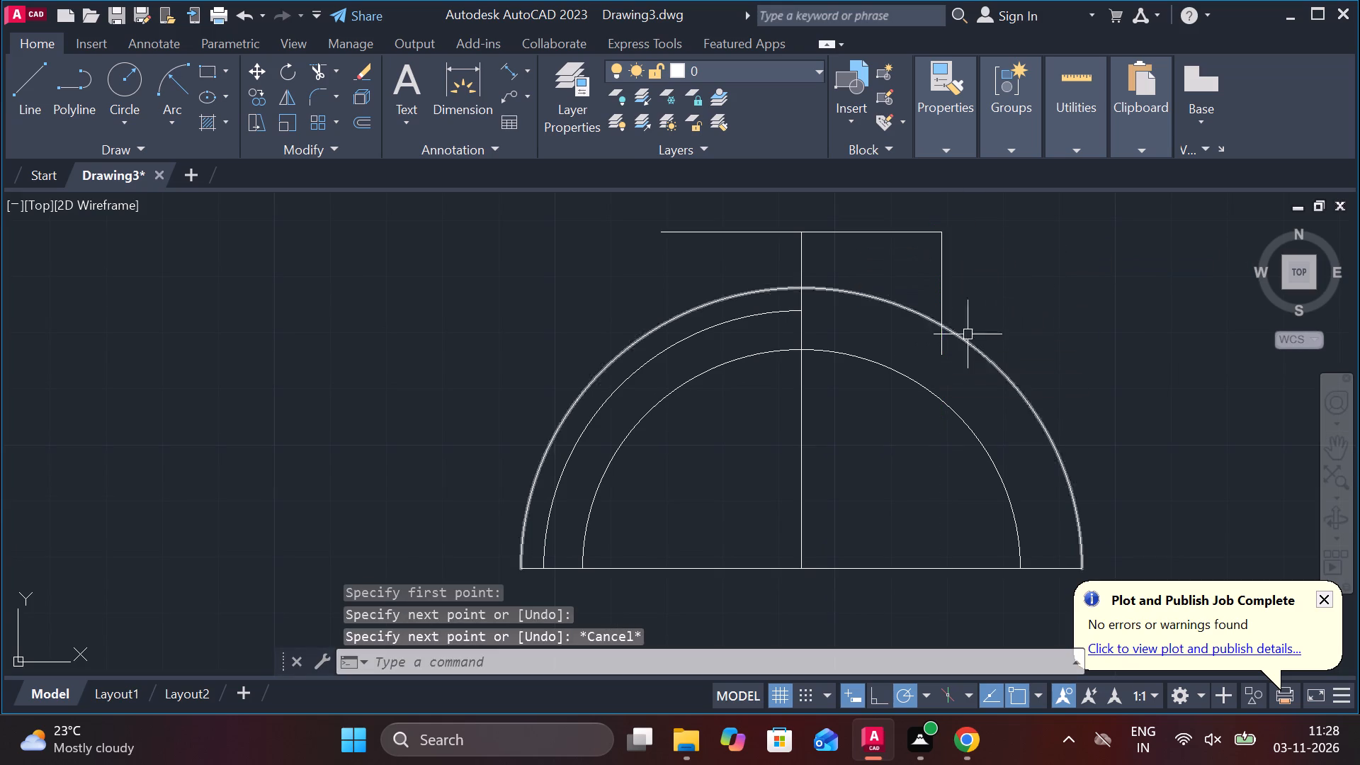
# Trim the right vertical line's overhang below the outer arc and the outer arc segment between that line and the vertical centre line.
pyautogui.write('tr')
pyautogui.press('space')
pyautogui.click(935, 335)
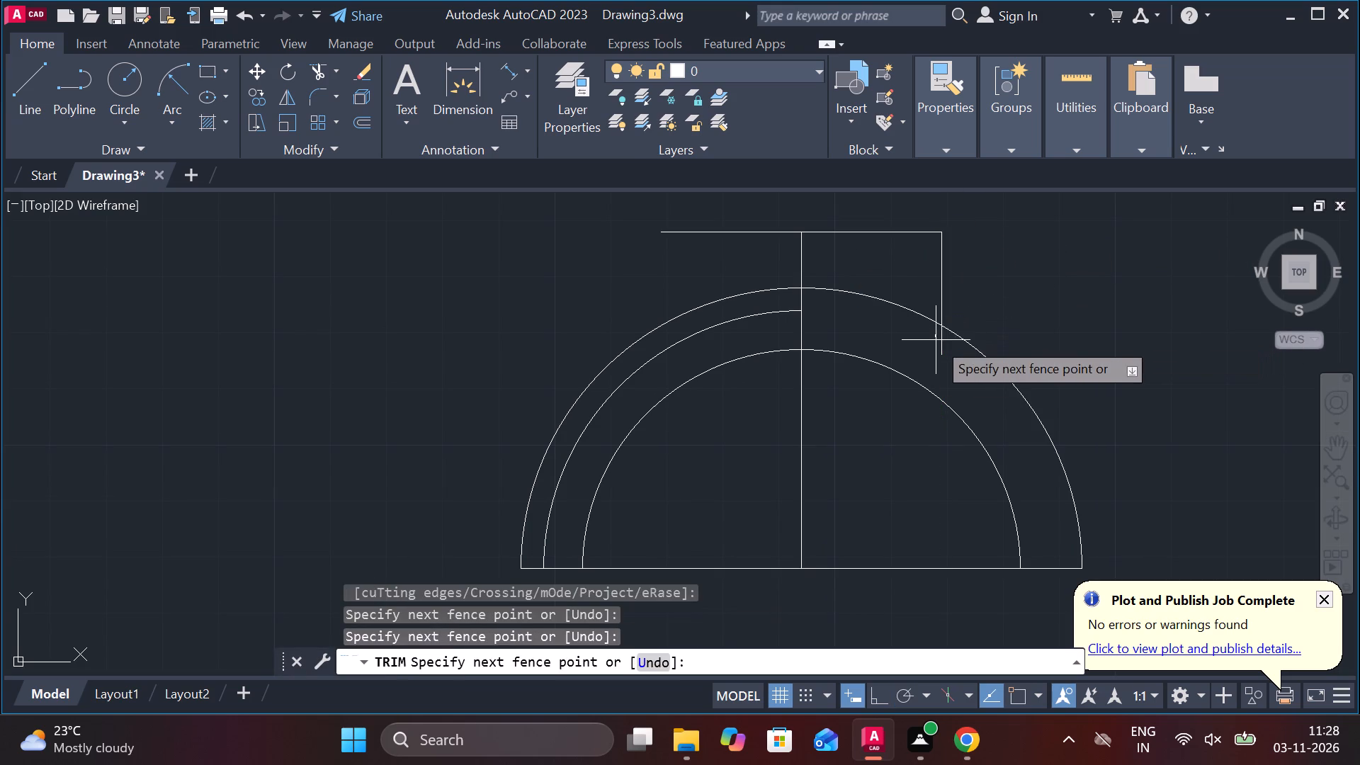
pyautogui.click(955, 347)
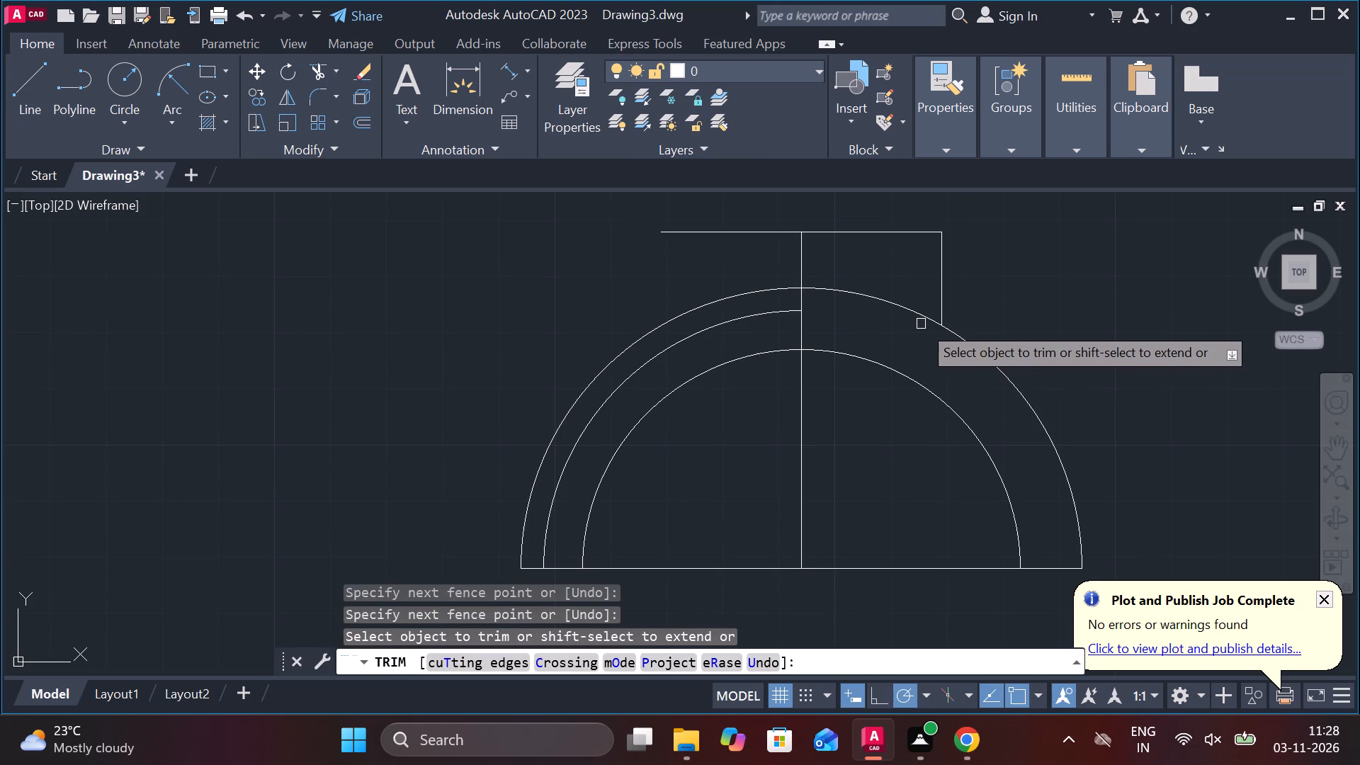
pyautogui.click(921, 313)
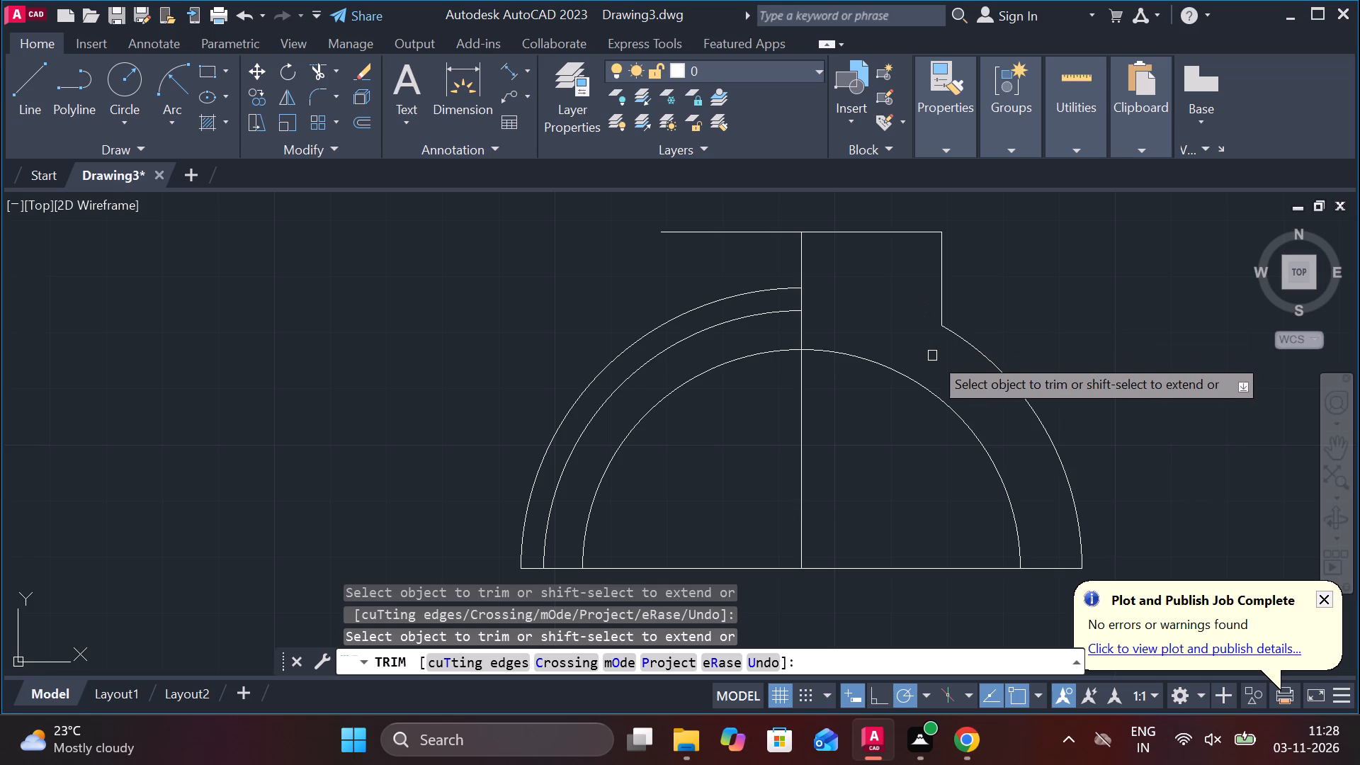
pyautogui.moveTo(915, 351); pyautogui.dragTo(899, 348, button='middle')
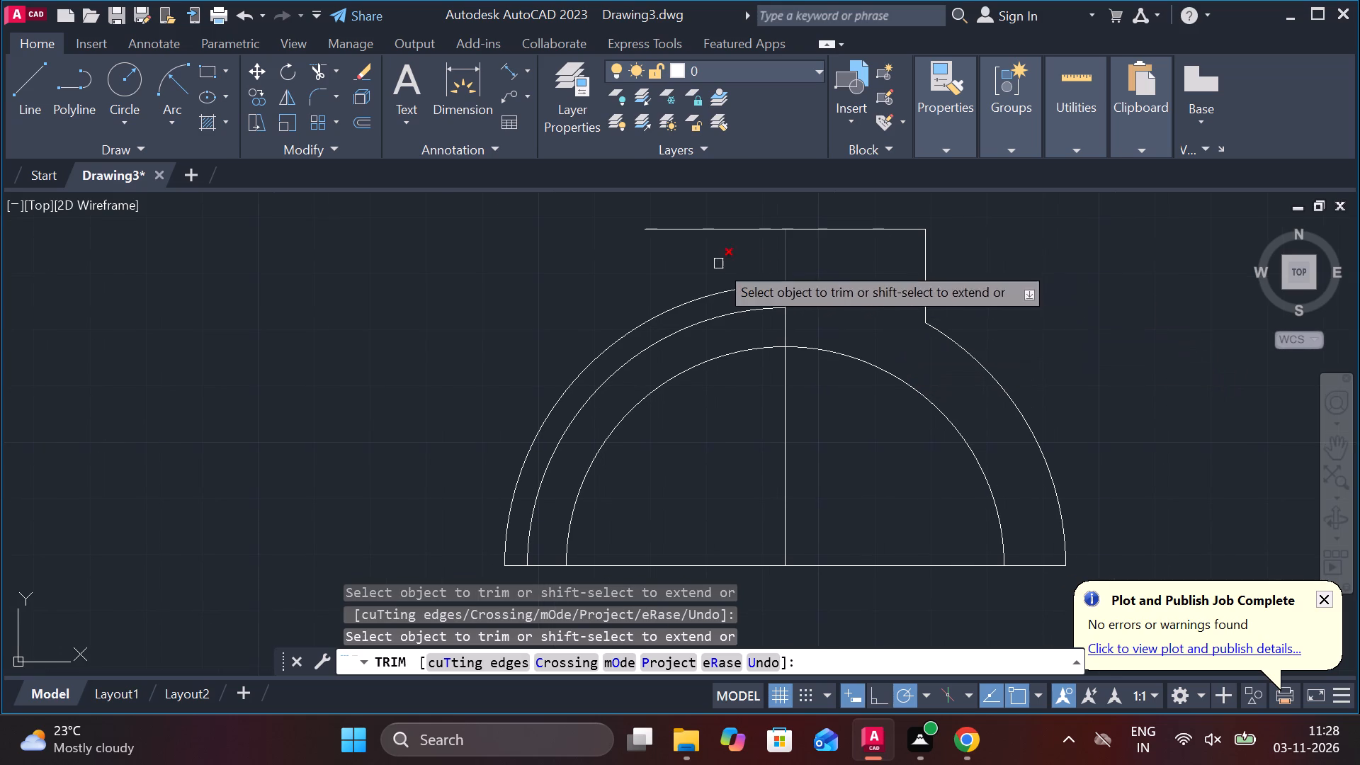
pyautogui.moveTo(697, 261); pyautogui.dragTo(715, 265, button='middle')
pyautogui.press('Escape')
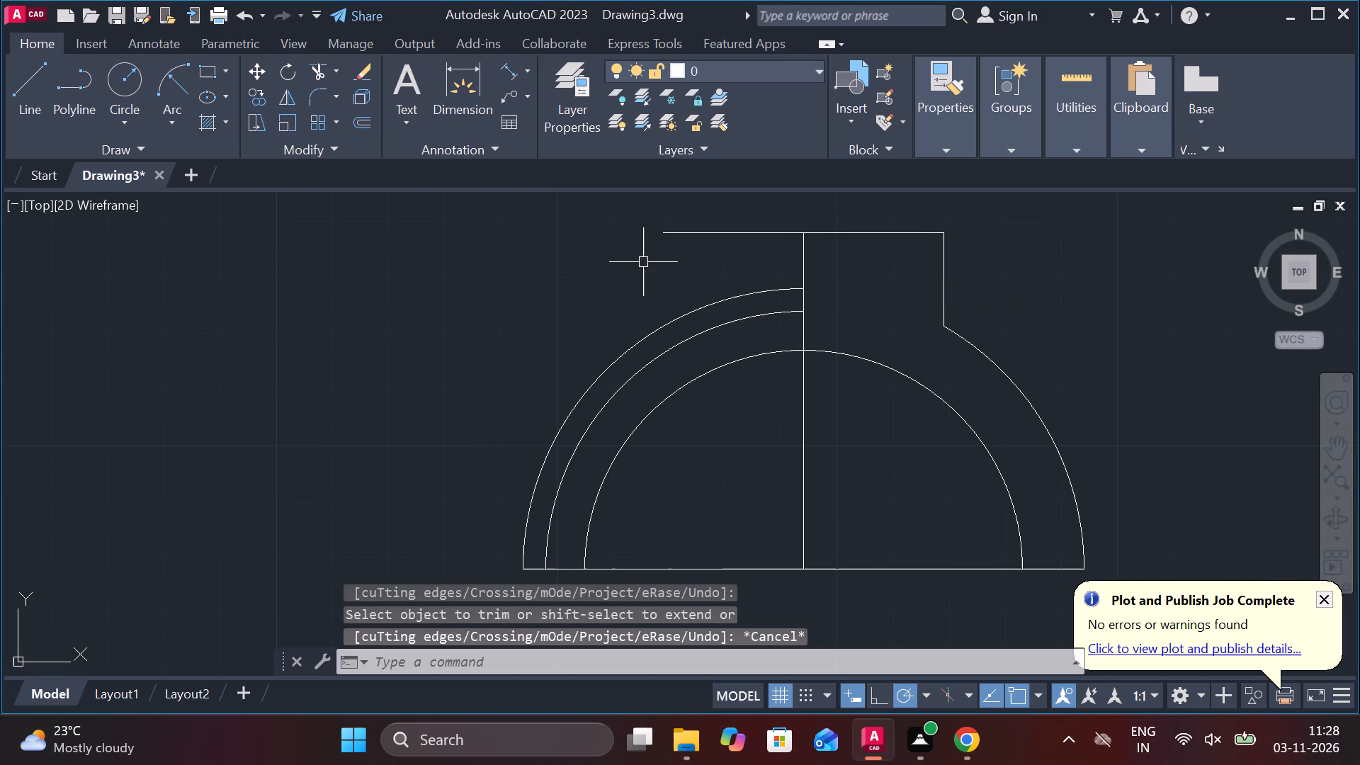
# Draw a vertical line about 18 units long from the upper edge's left end down to just past the outer arc.
pyautogui.press('l')
pyautogui.press('Return')
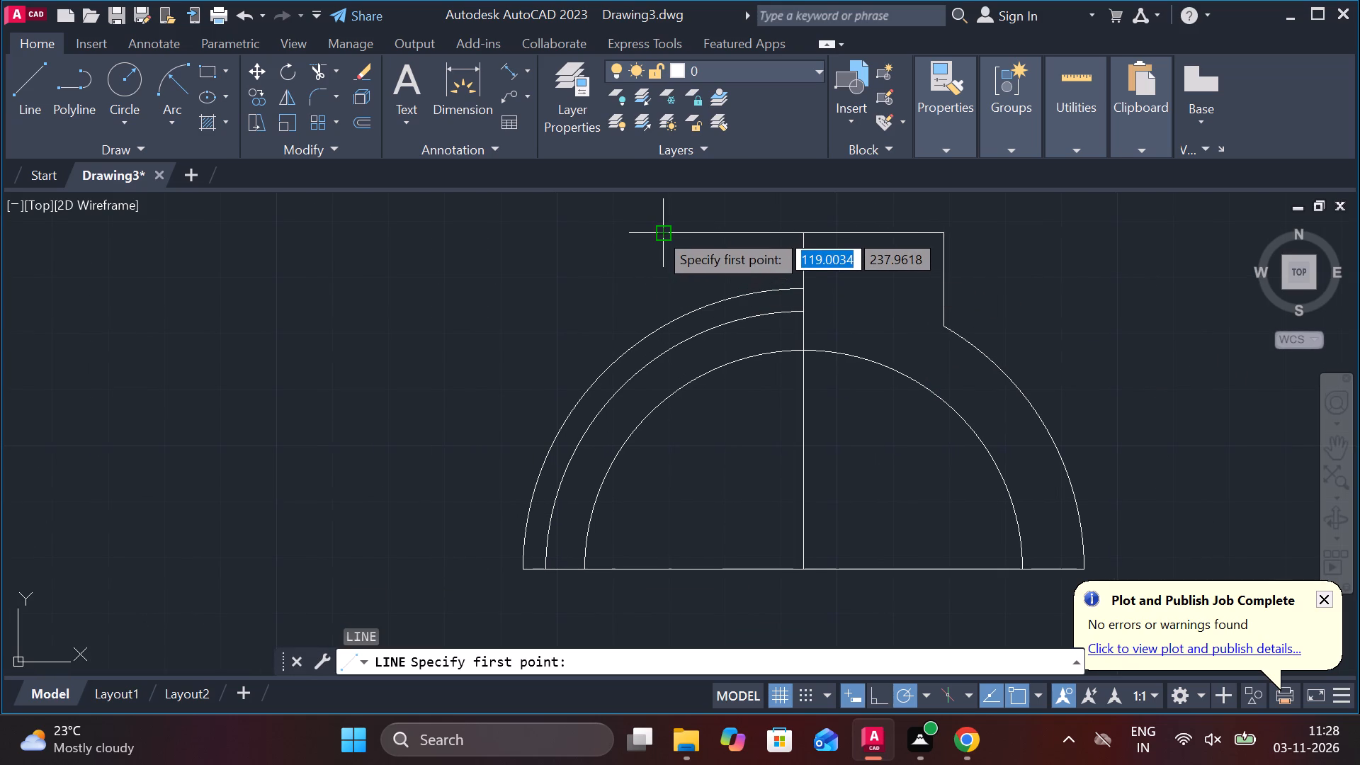
pyautogui.click(657, 231)
pyautogui.scroll(2, 660, 338)
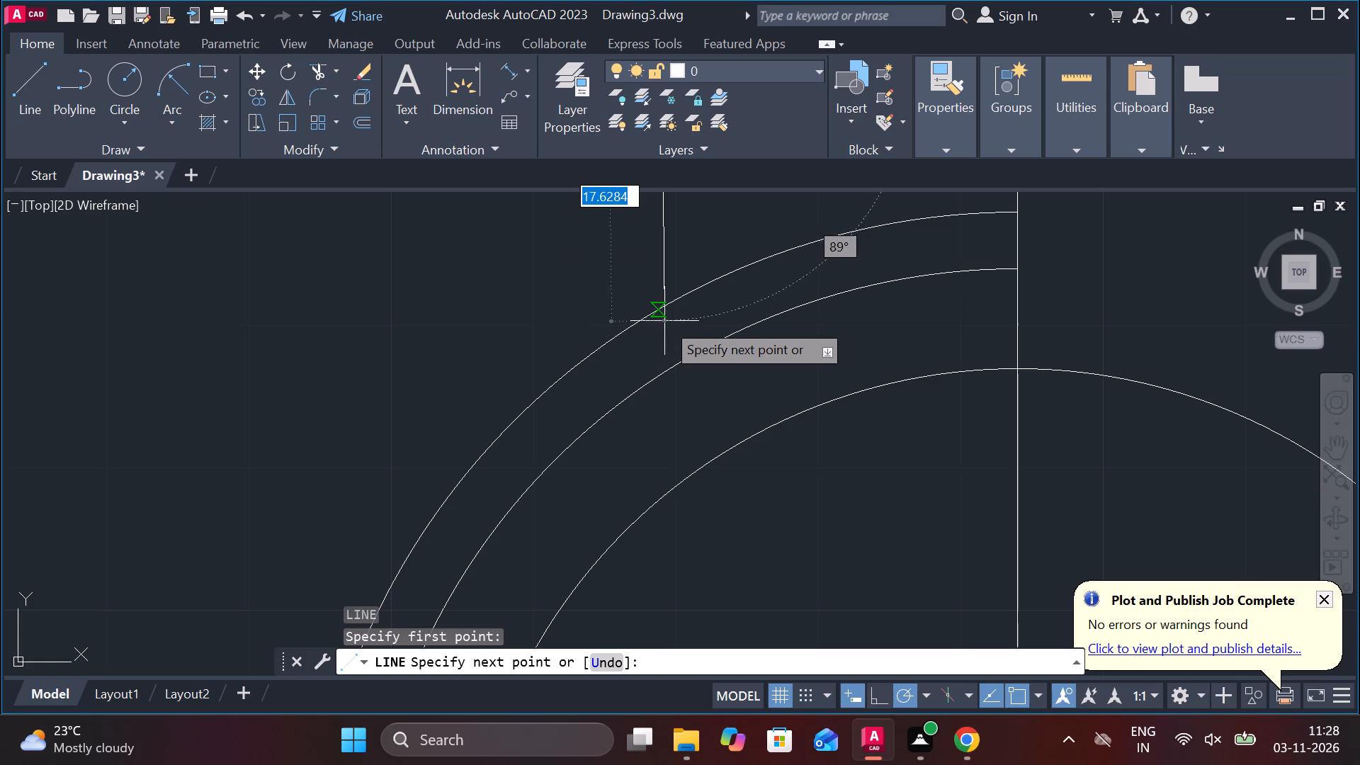
pyautogui.click(665, 329)
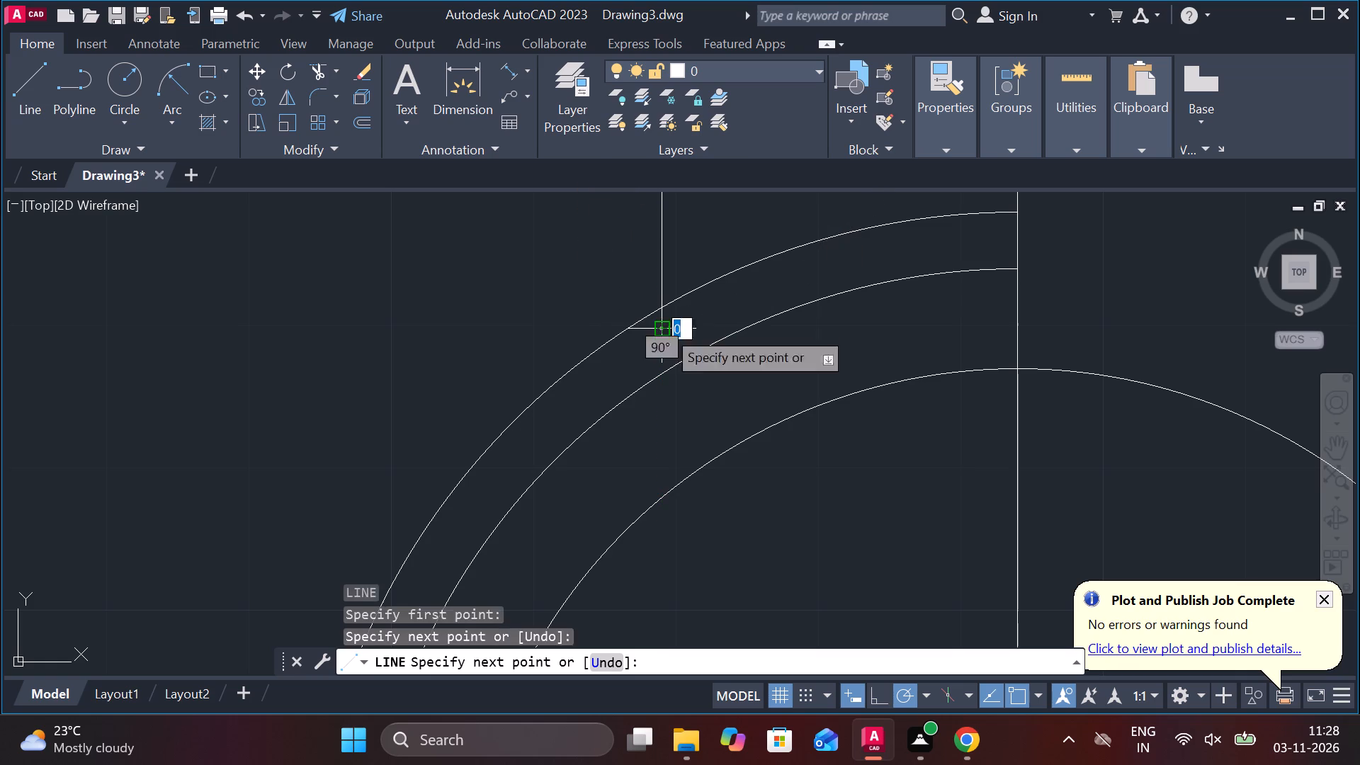
pyautogui.press('Escape')
# Trim the outer arc segment between the left vertical line and the centre line, and that line's overhang below the arc.
pyautogui.write('tr')
pyautogui.press('space')
pyautogui.click(722, 273)
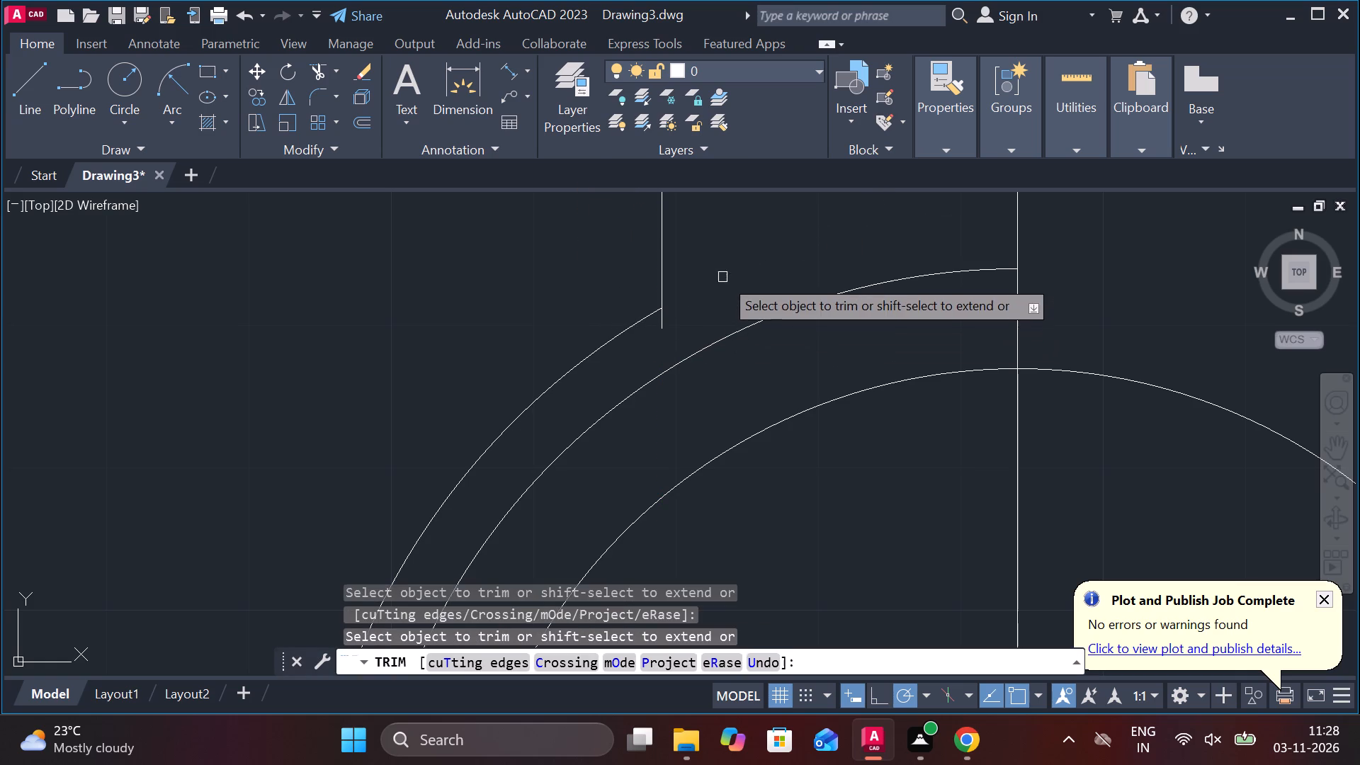
pyautogui.click(658, 325)
pyautogui.scroll(-2, 658, 325)
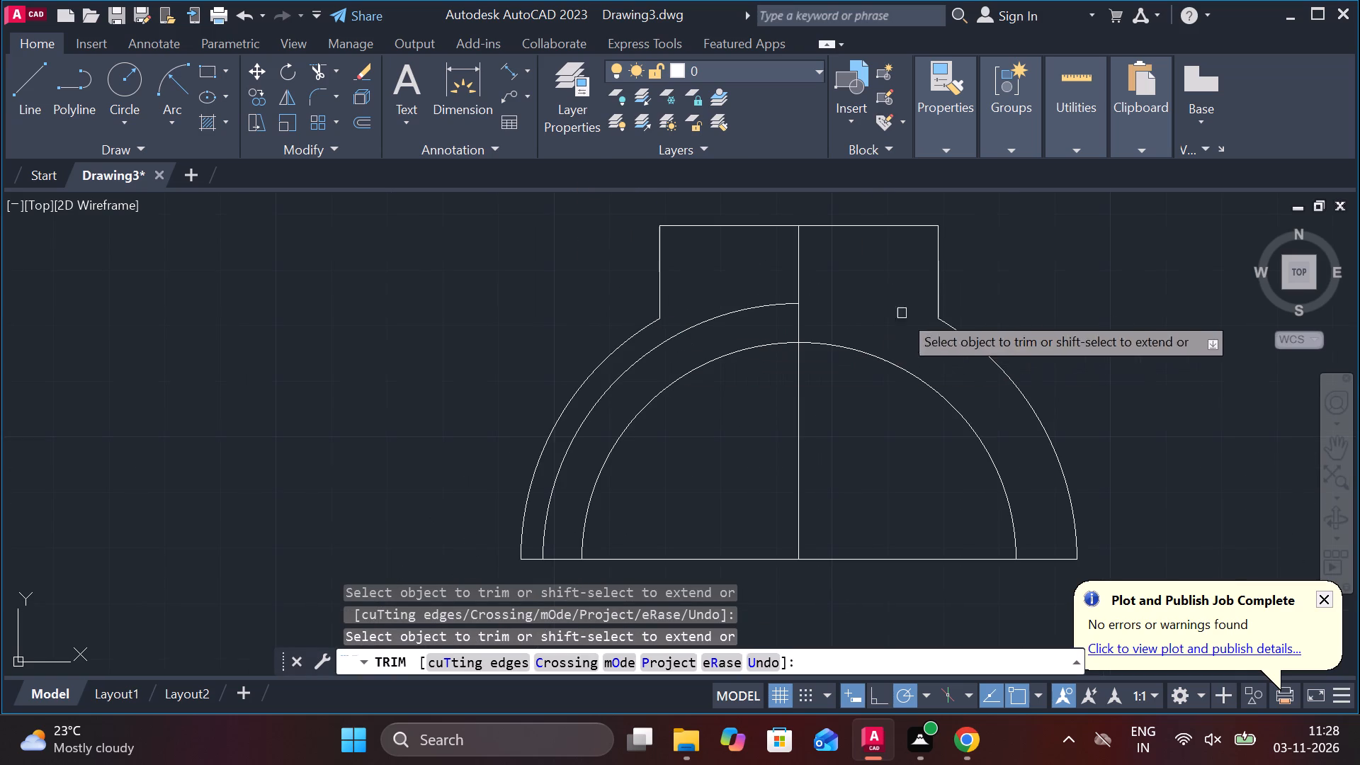
pyautogui.middleClick(977, 353)
pyautogui.moveTo(1052, 317); pyautogui.dragTo(1007, 303, button='middle')
pyautogui.moveTo(1014, 368); pyautogui.dragTo(961, 313, button='middle')
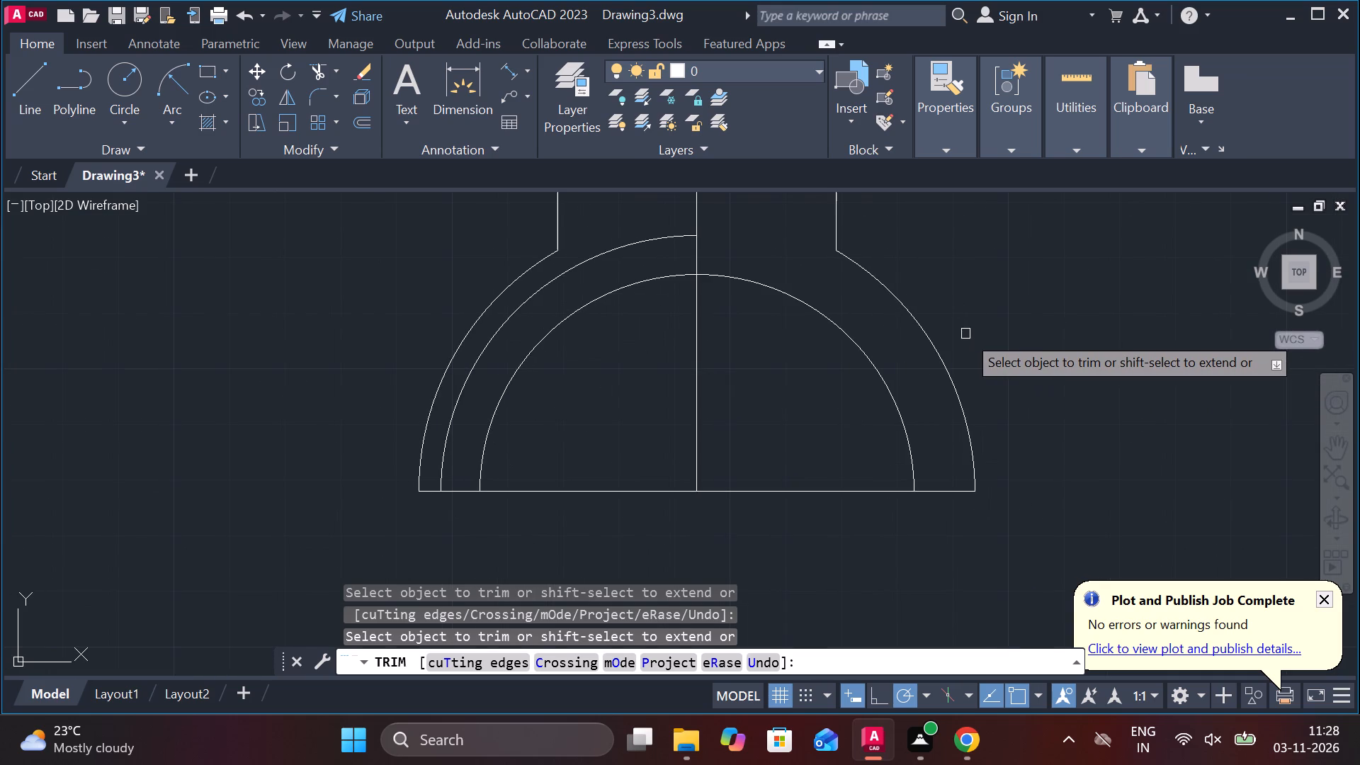
pyautogui.press('Escape')
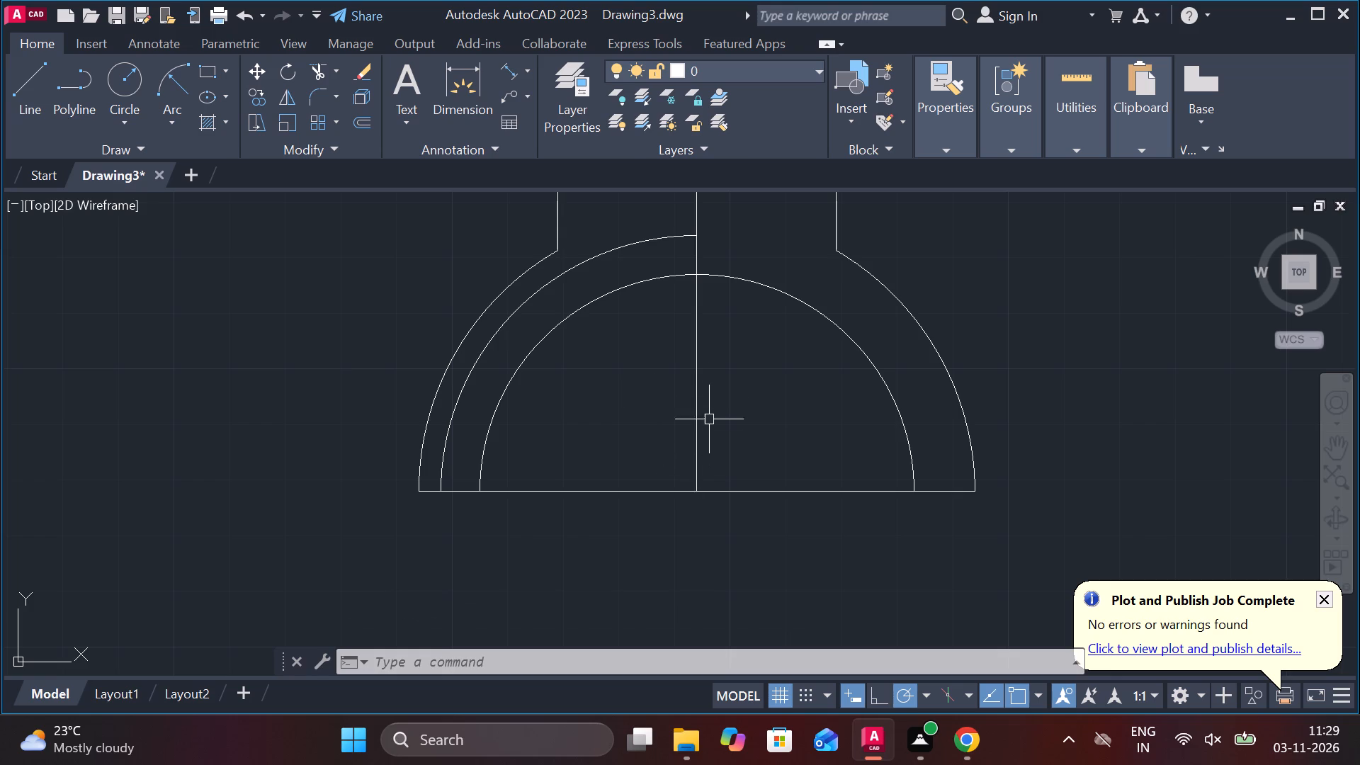
# Draw a line starting on the upper edge 20 right of the centre line, going 15 down and about 14 left.
pyautogui.moveTo(714, 441); pyautogui.dragTo(727, 484, button='middle')
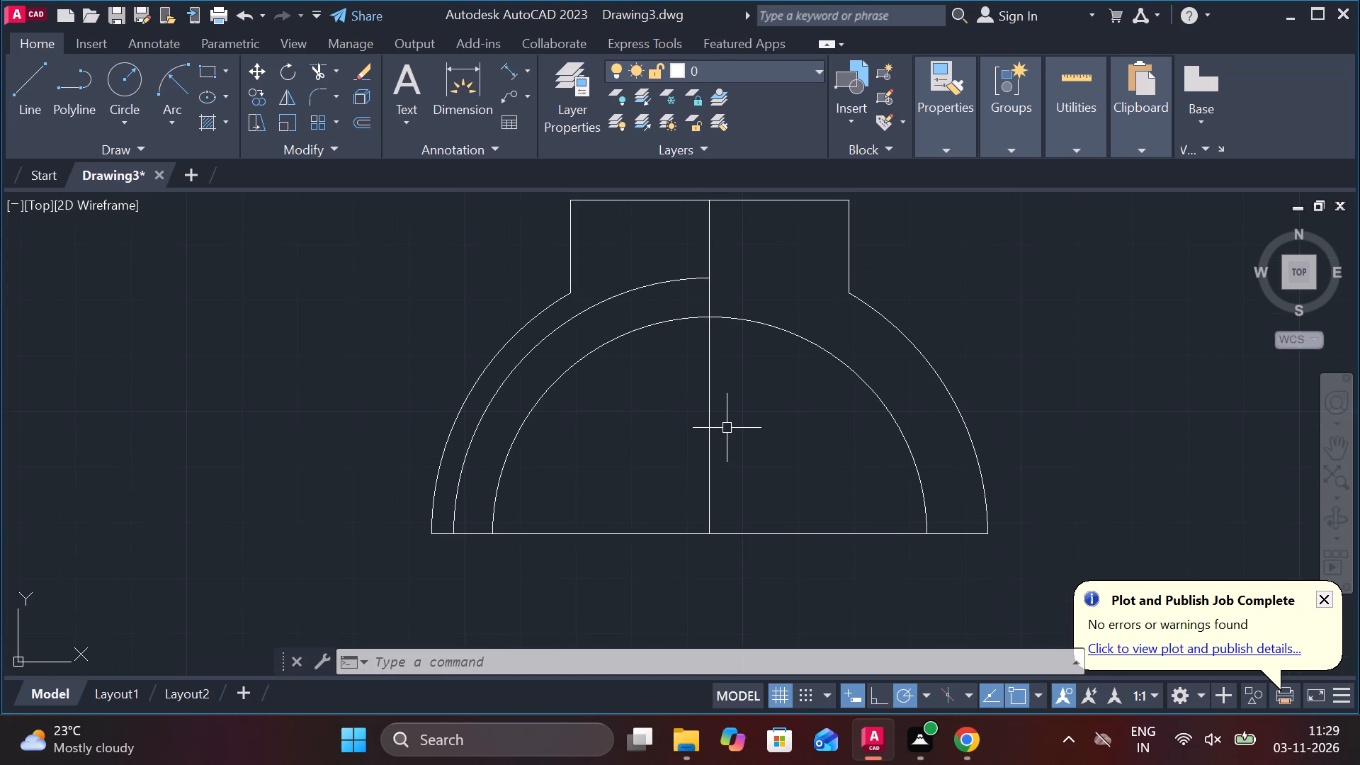
pyautogui.moveTo(727, 430); pyautogui.dragTo(727, 534, button='middle')
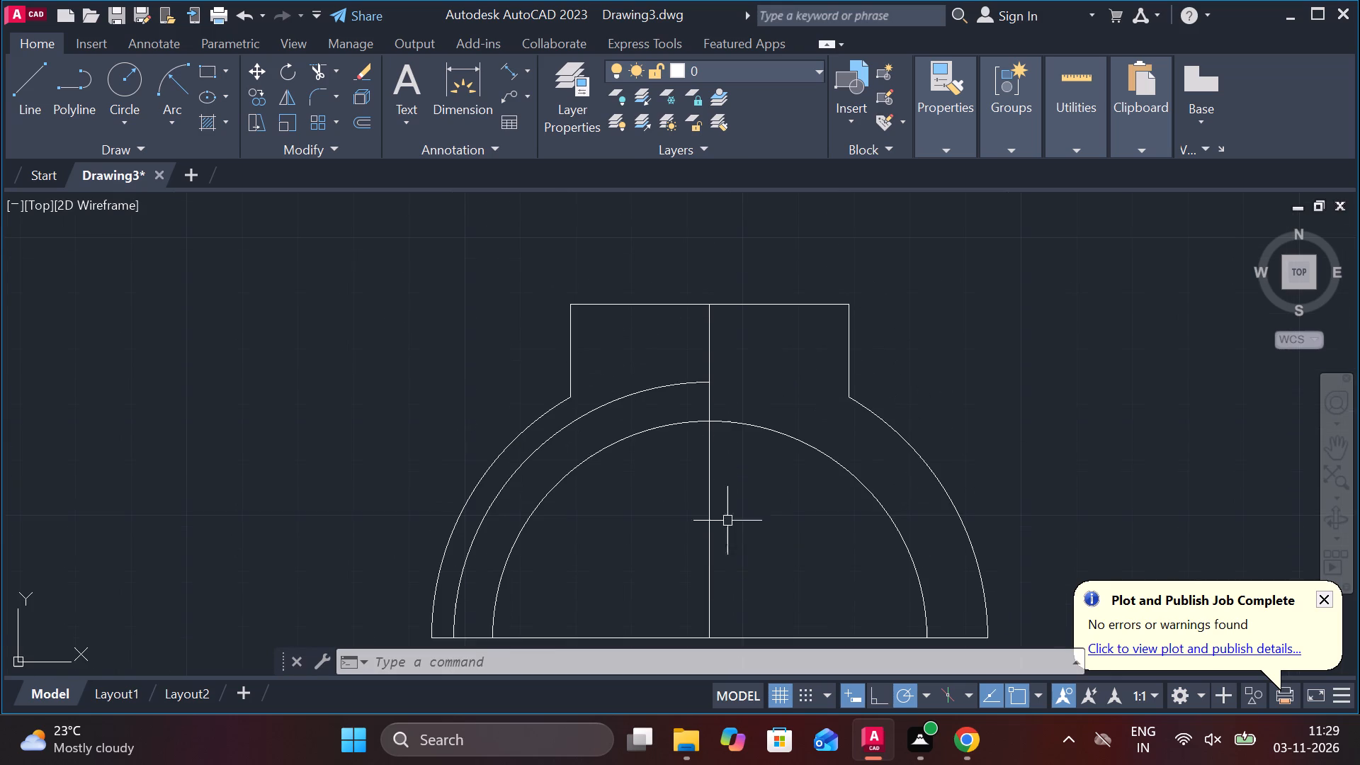
pyautogui.press('Escape')
pyautogui.press('l')
pyautogui.press('Return')
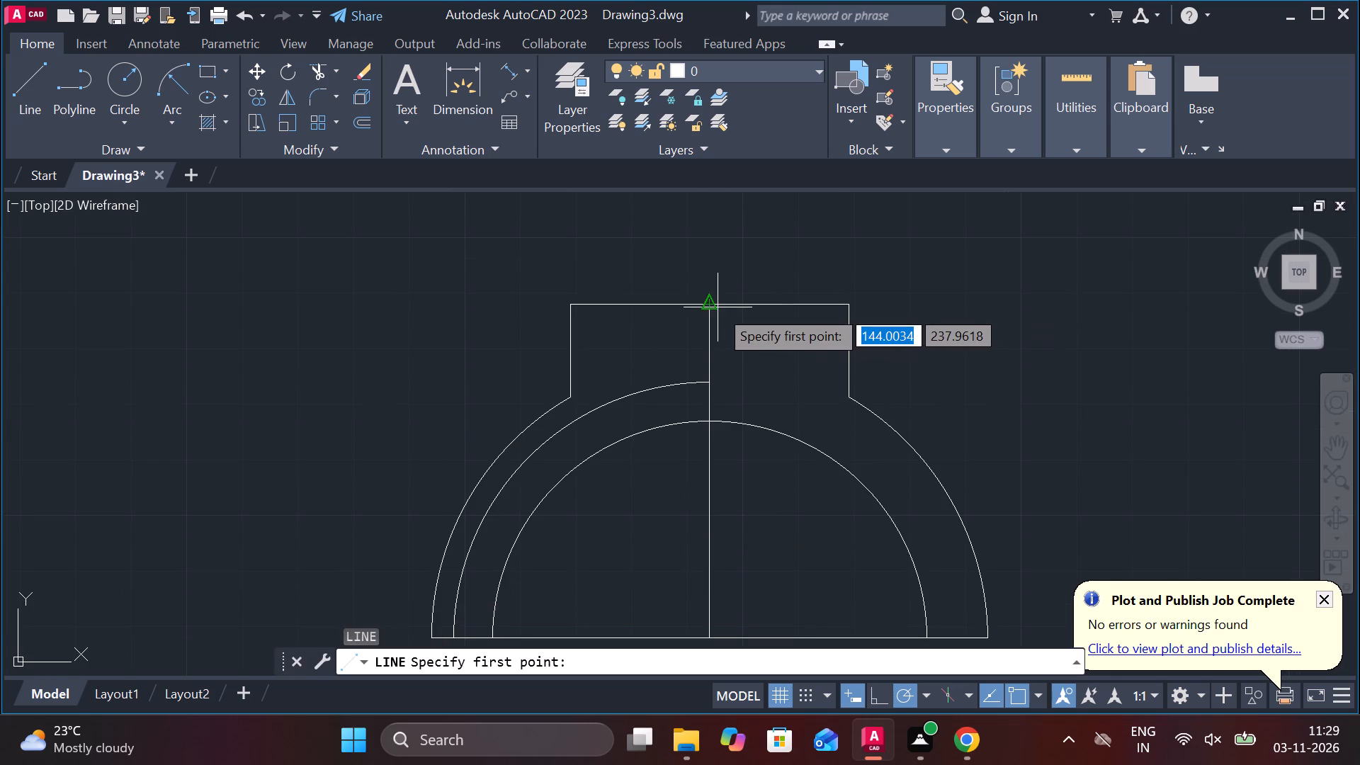
pyautogui.write('20')
pyautogui.press('Return')
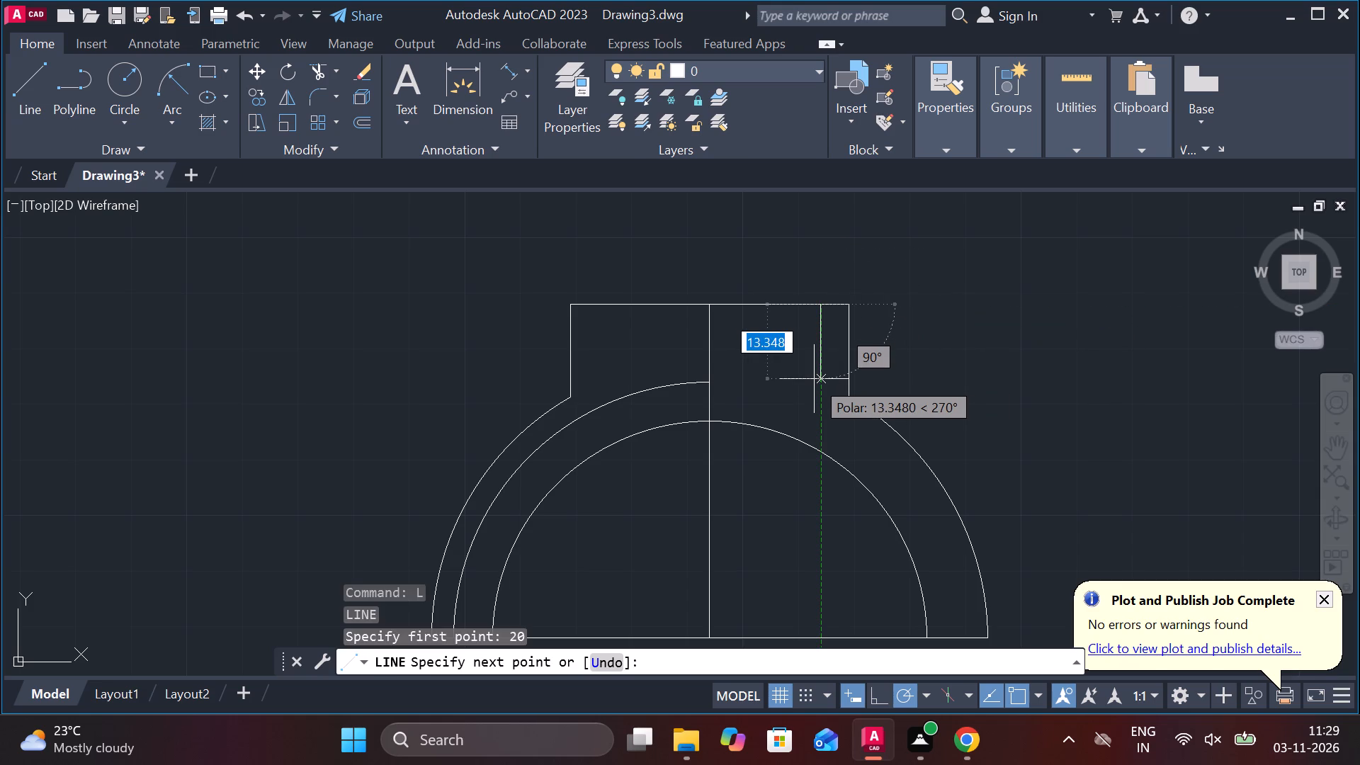
pyautogui.write('15')
pyautogui.press('space')
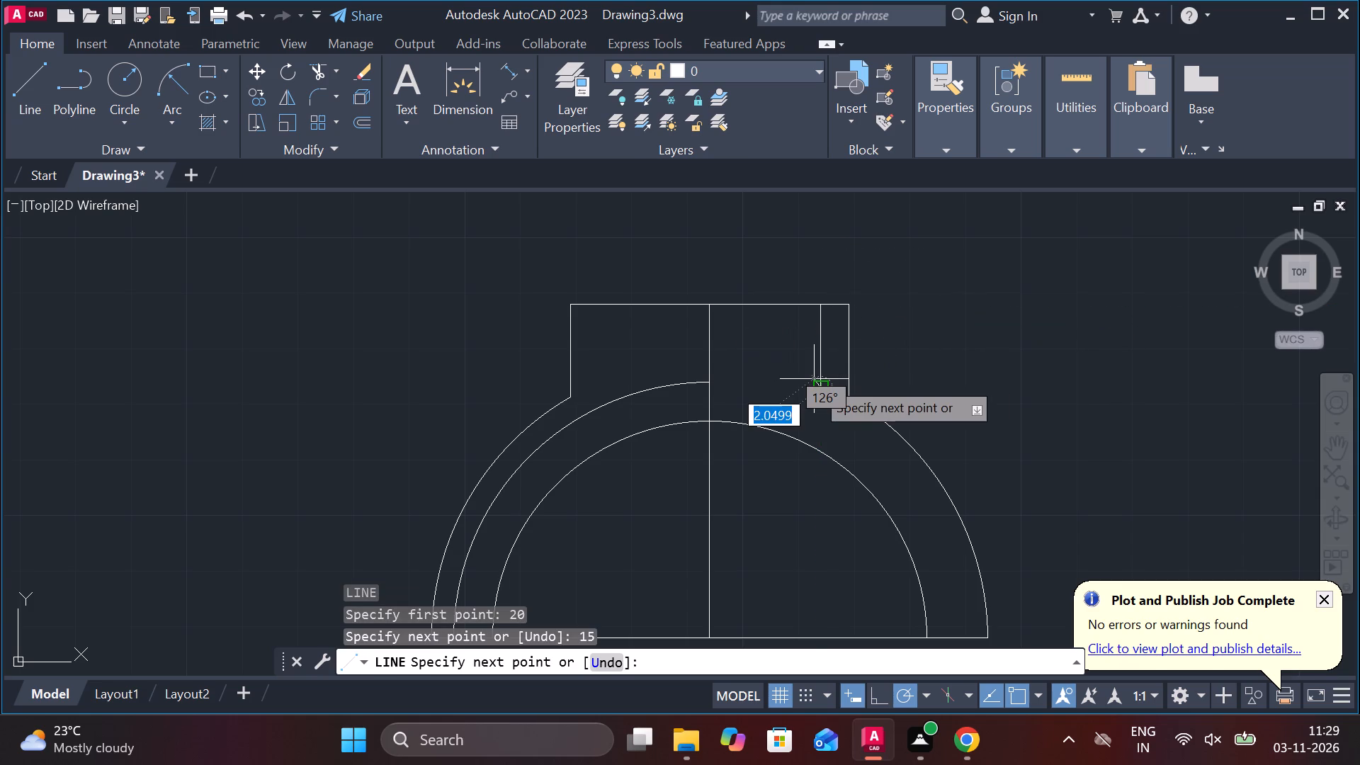
pyautogui.scroll(2, 814, 379)
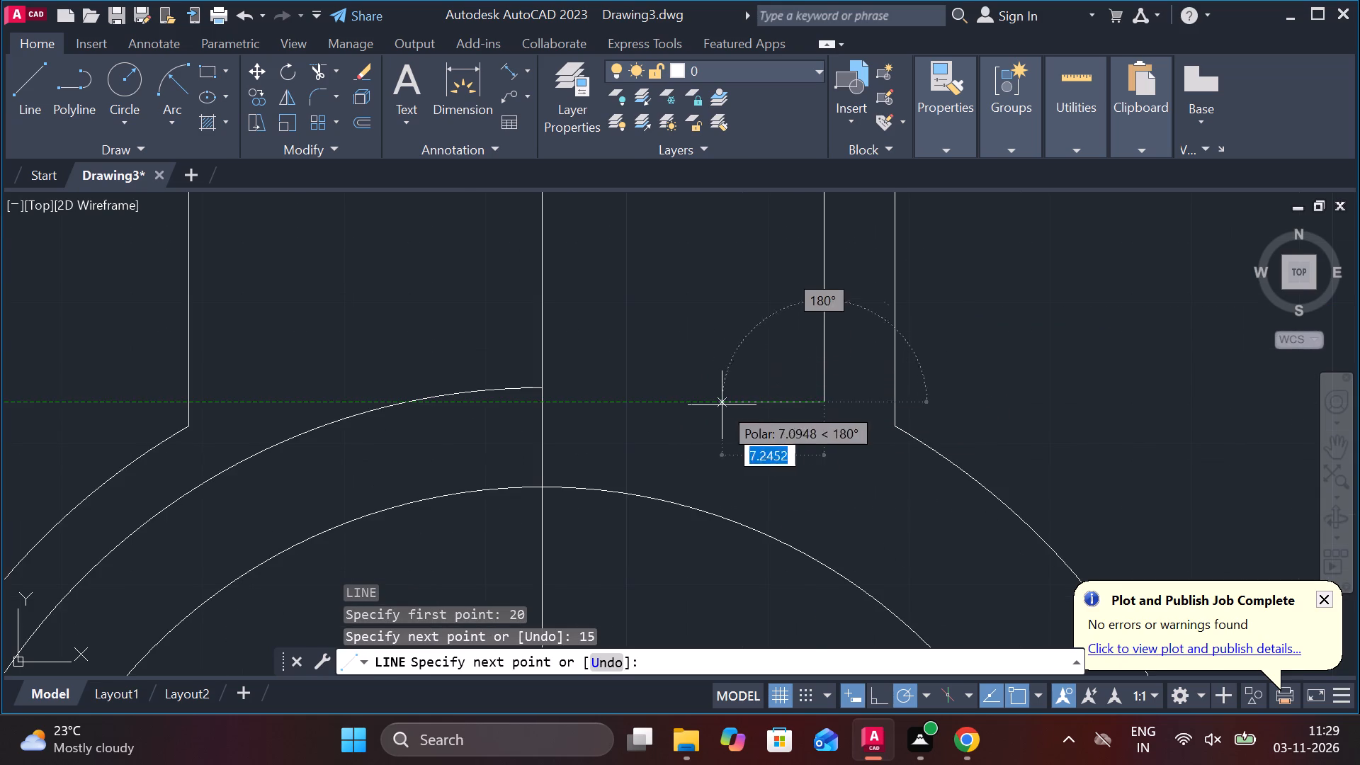
pyautogui.click(634, 410)
pyautogui.press('Escape')
# Draw a vertical line about 5 units long upward from a point 6 right of the inner arc's top point.
pyautogui.scroll(1, 651, 390)
pyautogui.middleClick(652, 390)
pyautogui.scroll(-2, 635, 419)
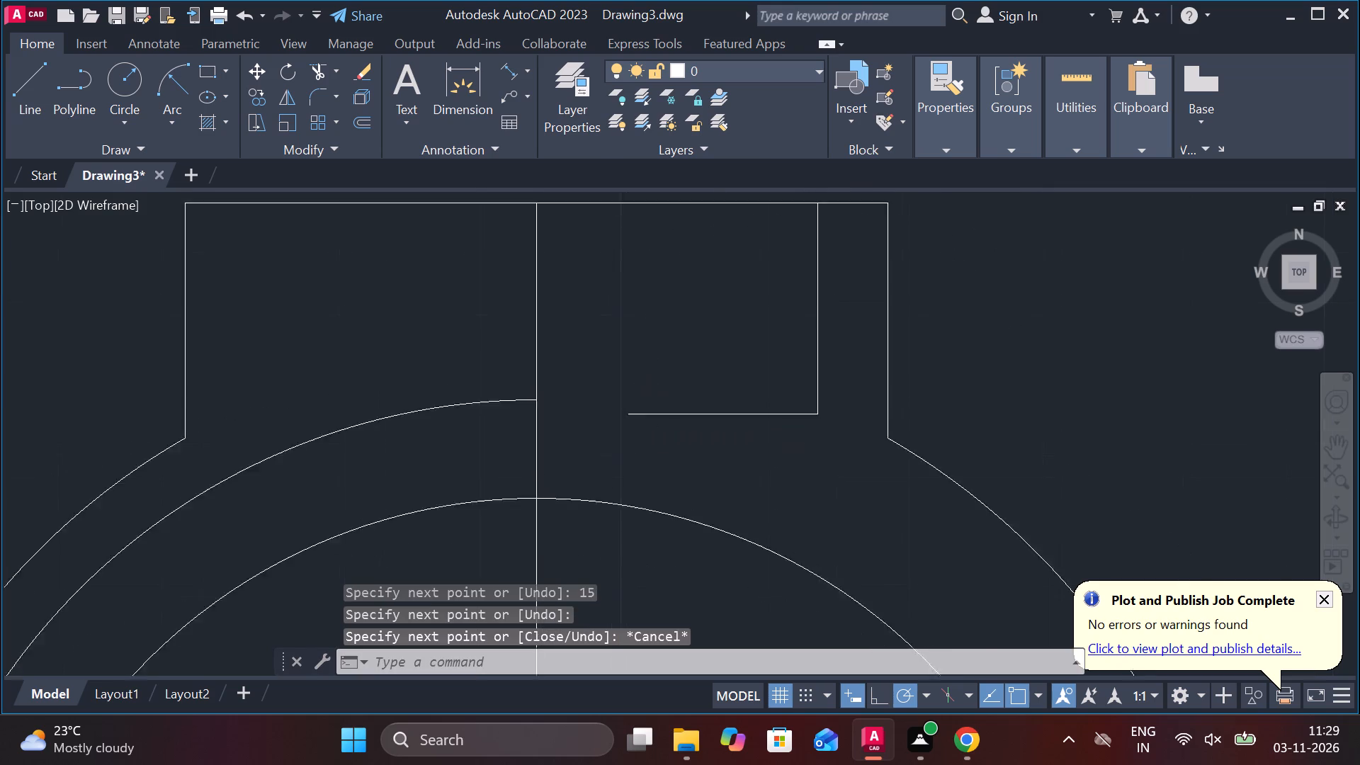
pyautogui.press('l')
pyautogui.press('Return')
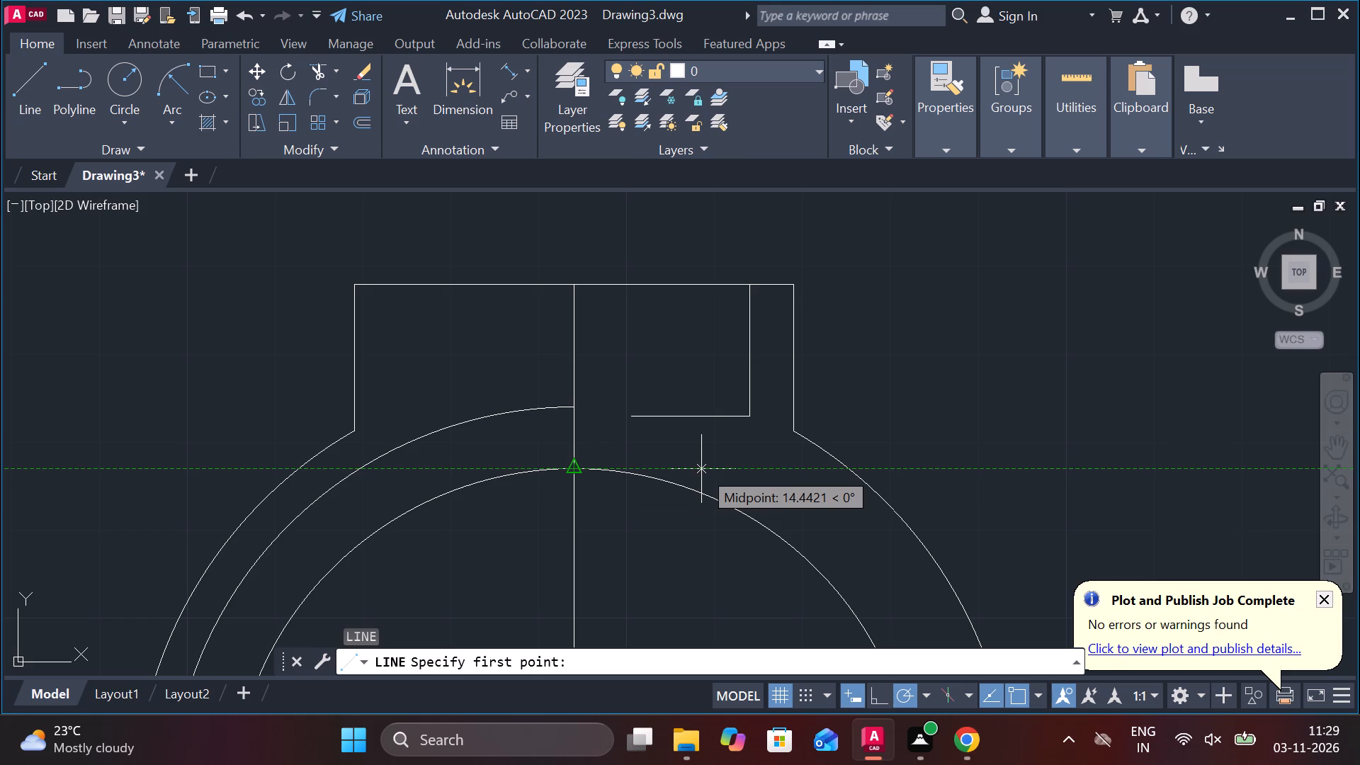
pyautogui.write('6')
pyautogui.press('space')
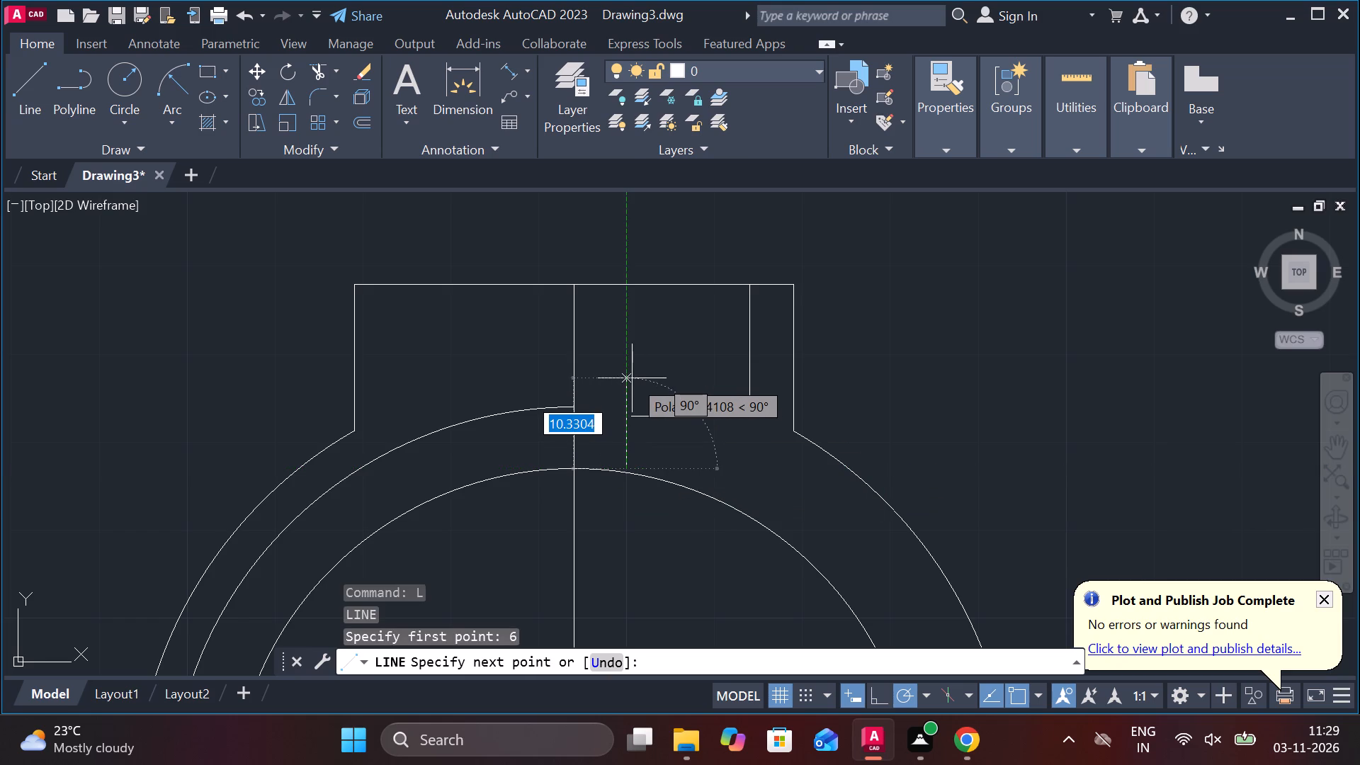
pyautogui.scroll(1, 632, 378)
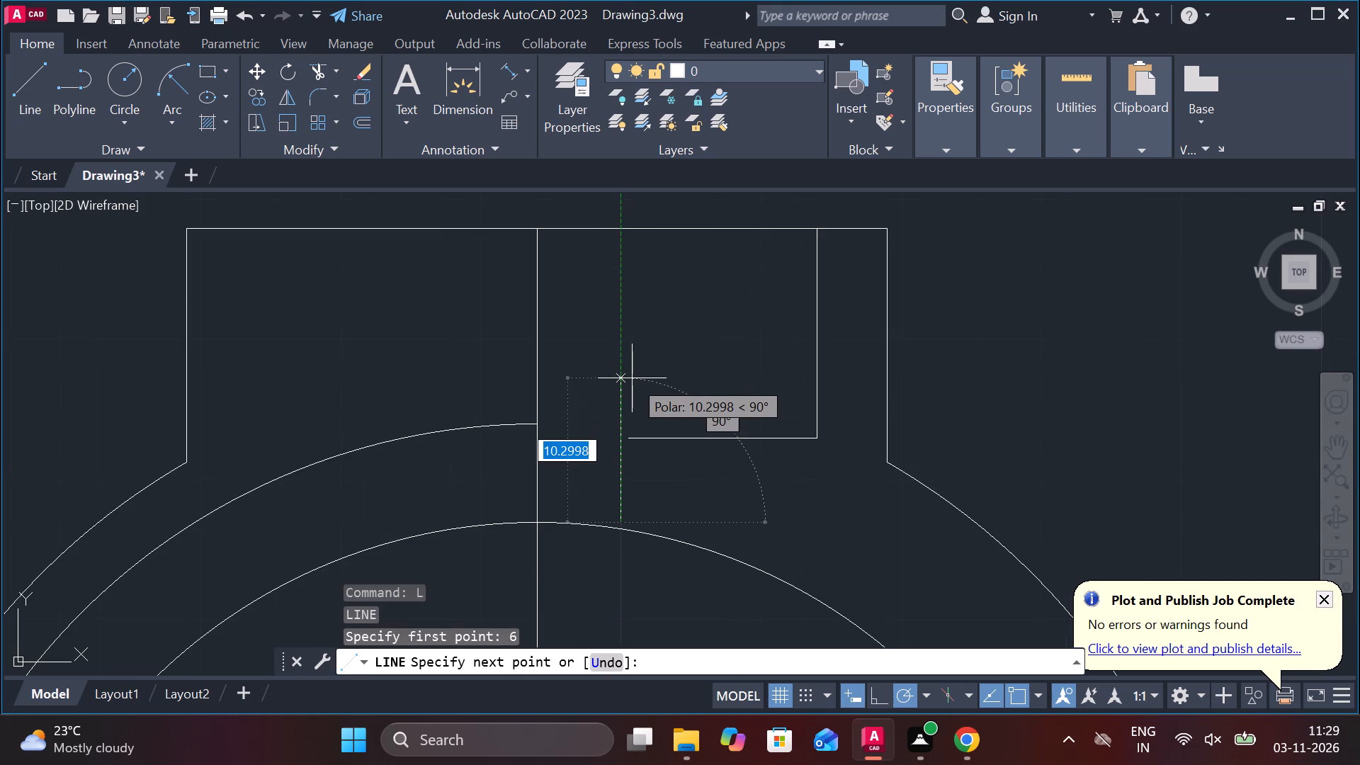
pyautogui.scroll(2, 625, 455)
pyautogui.click(620, 438)
pyautogui.press('Escape')
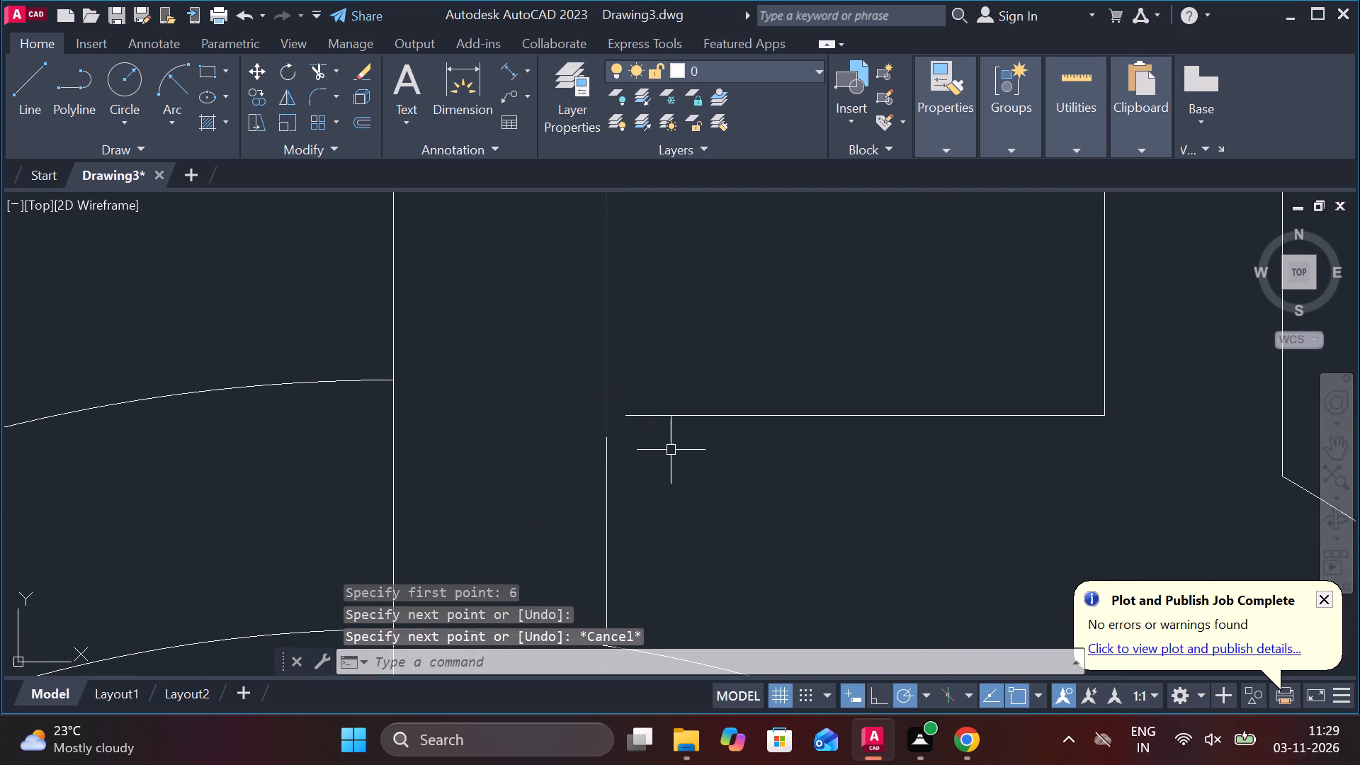
# Draw a vertical line from the upper edge, 7 right of the centre line, down past the short inner horizontal line.
pyautogui.scroll(-2, 672, 450)
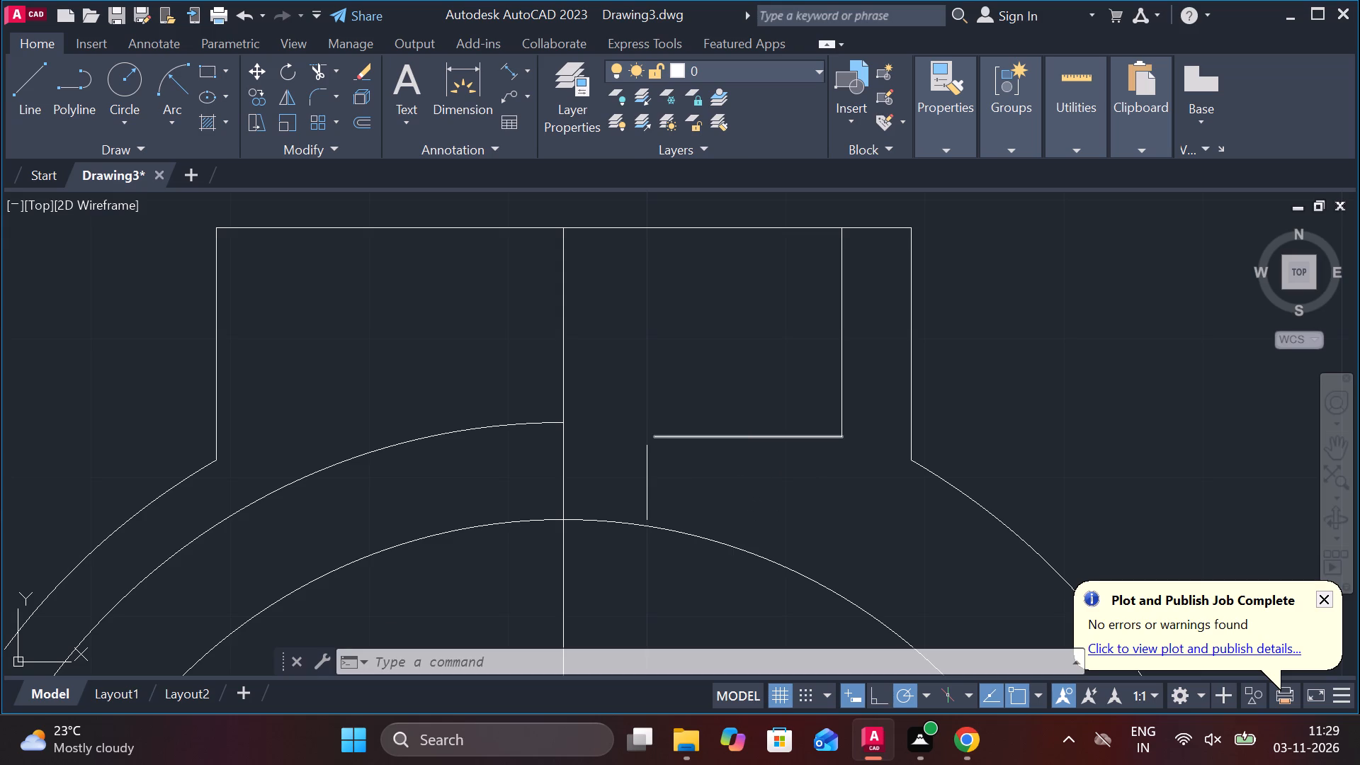
pyautogui.press('Escape')
pyautogui.press('l')
pyautogui.press('Return')
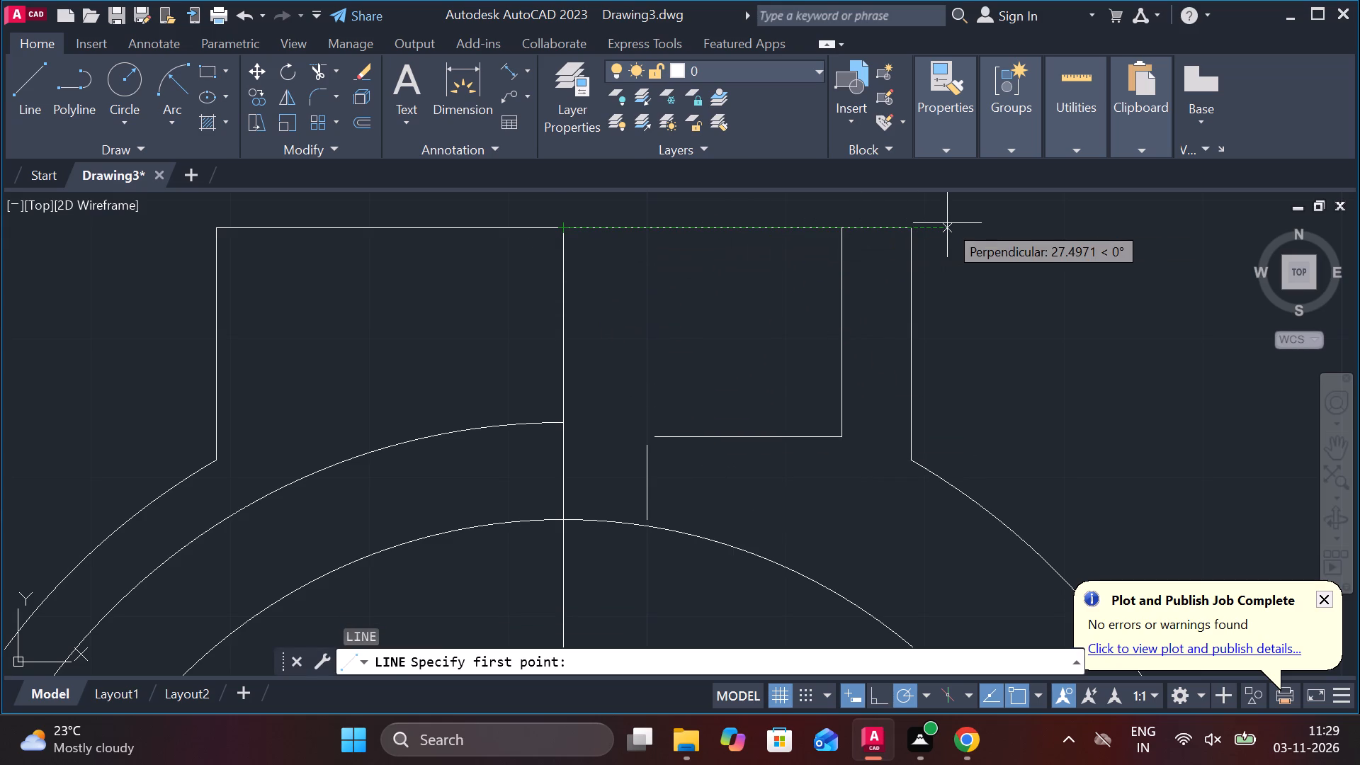
pyautogui.write('7')
pyautogui.press('space')
pyautogui.scroll(3, 673, 446)
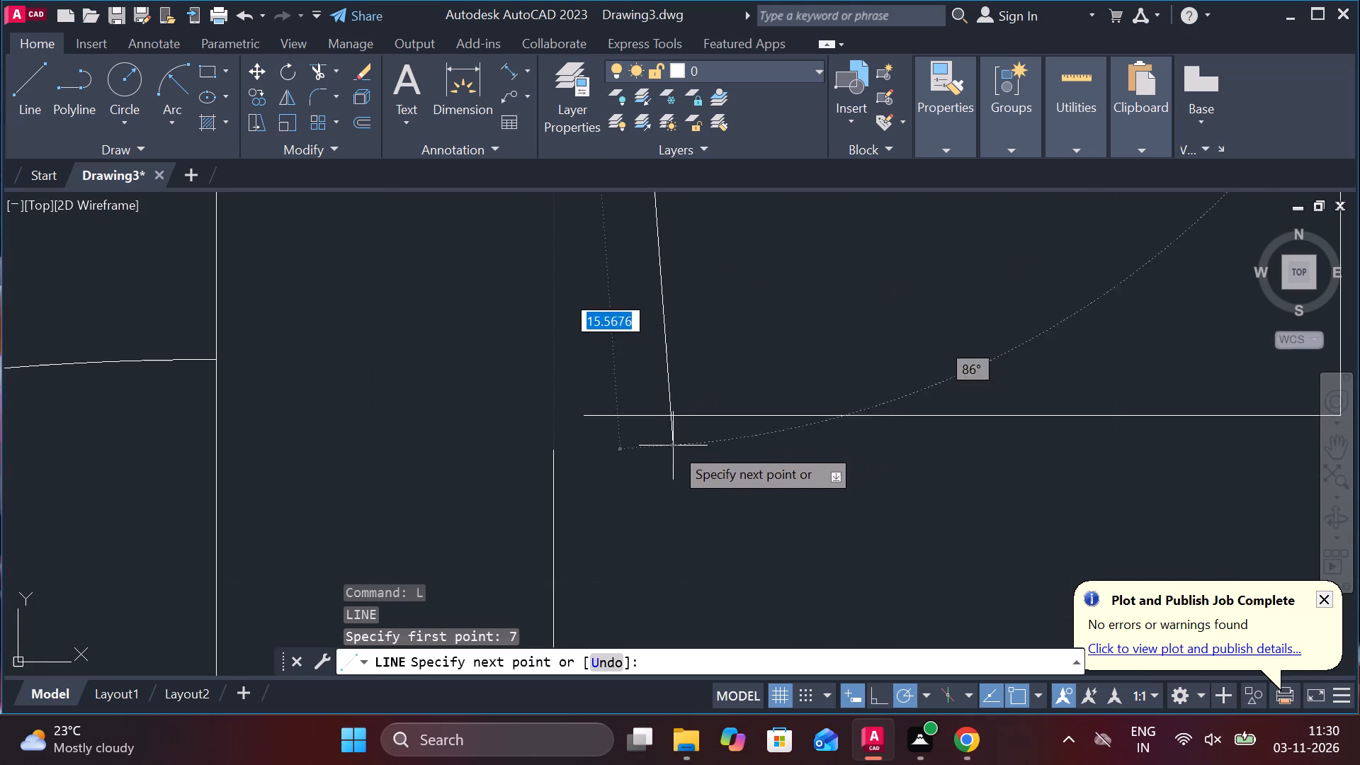
pyautogui.click(606, 482)
pyautogui.press('Escape')
# Trim the overhangs of the new vertical line and the inner horizontal line at their crossing to form a clean corner.
pyautogui.write('tr')
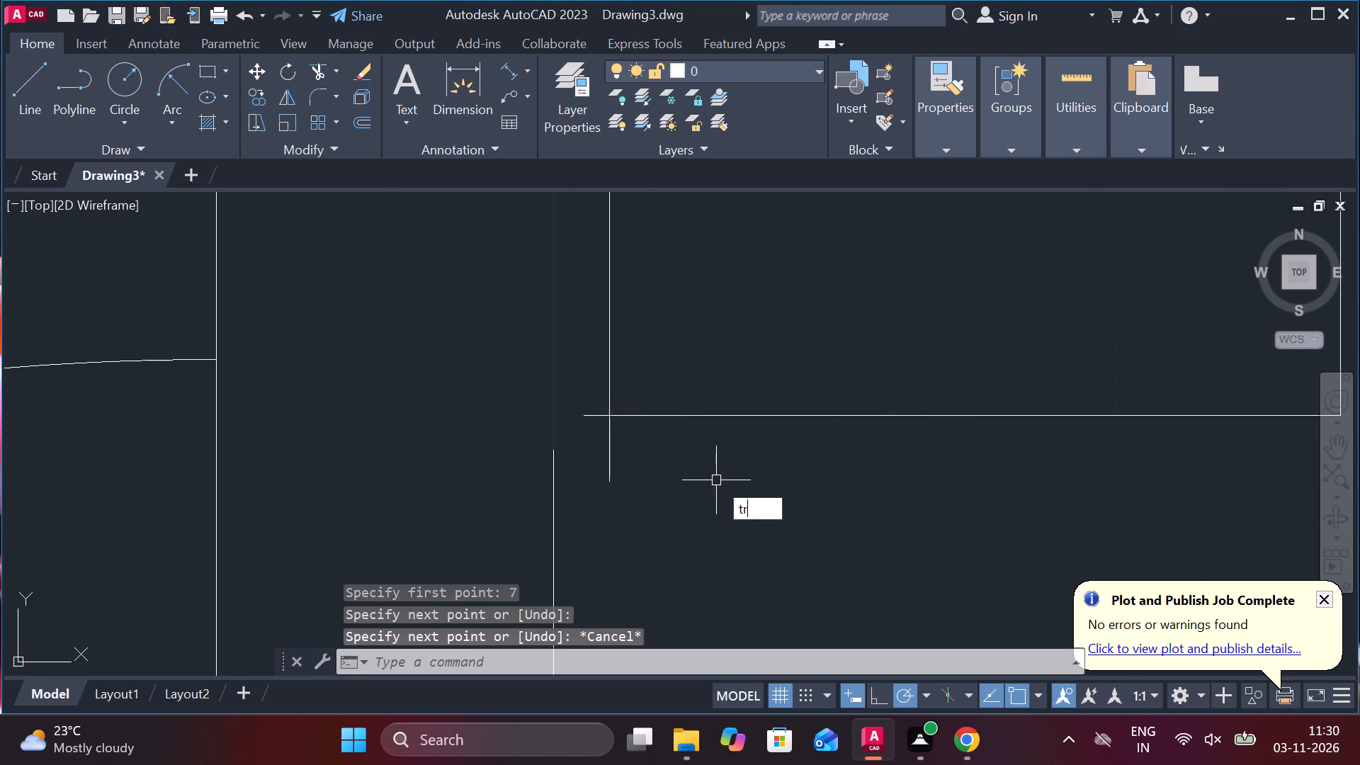
pyautogui.press('space')
pyautogui.click(613, 446)
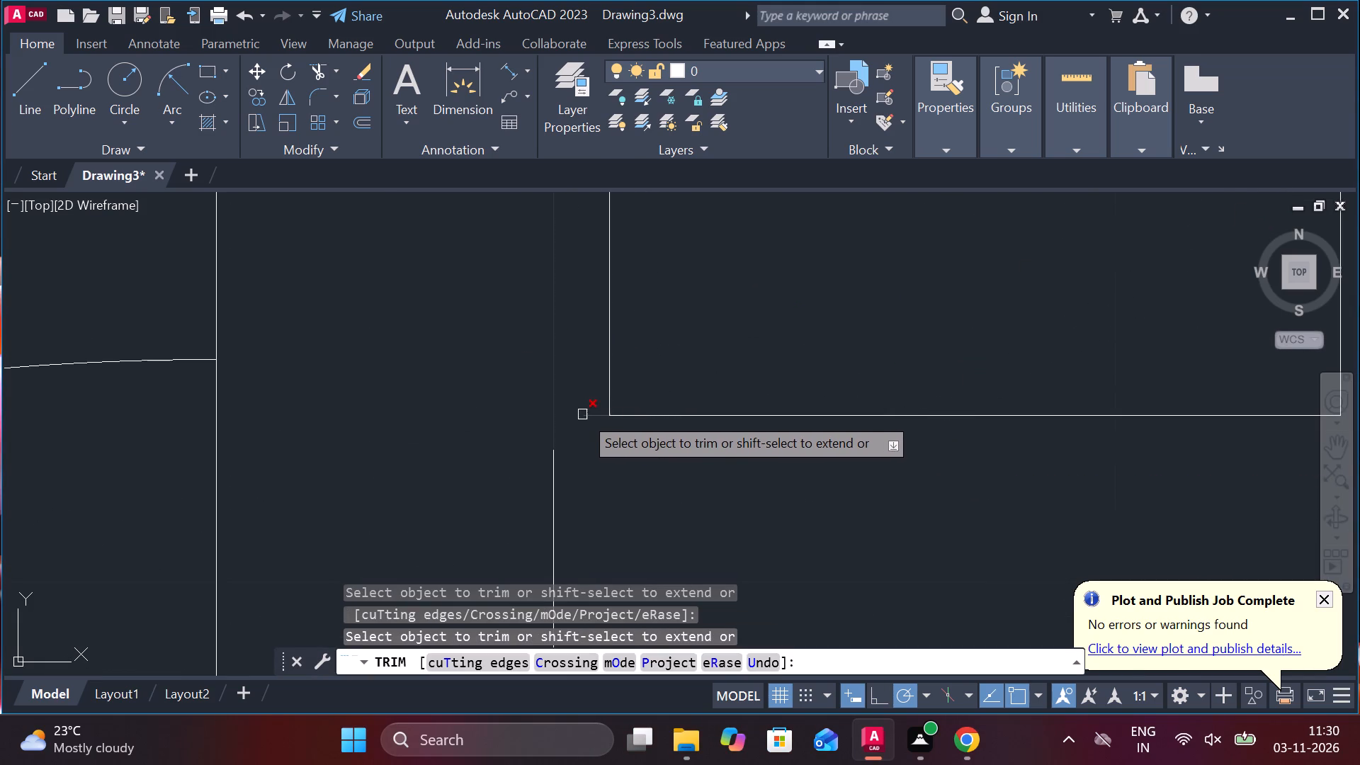
pyautogui.click(587, 414)
pyautogui.scroll(-4, 594, 432)
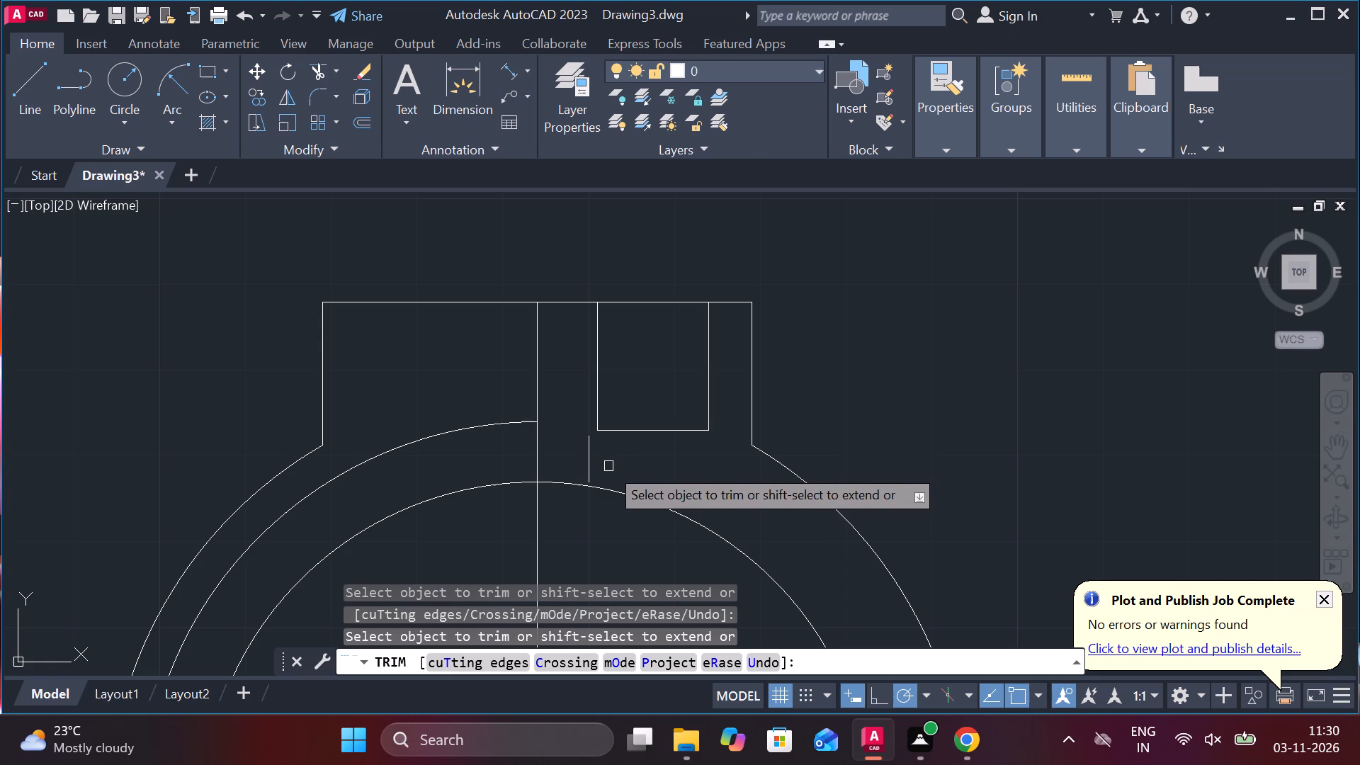
pyautogui.scroll(-1, 665, 468)
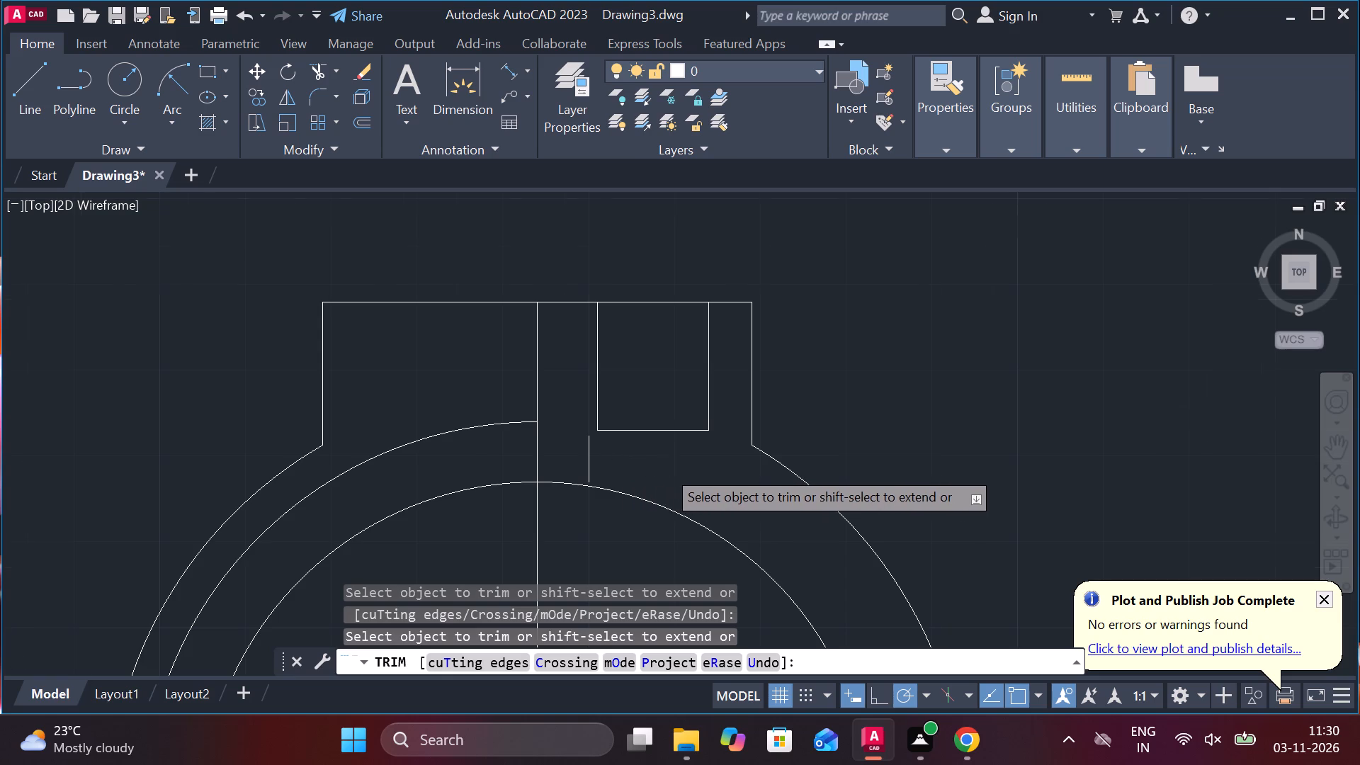
pyautogui.scroll(2, 645, 462)
pyautogui.moveTo(674, 467); pyautogui.dragTo(779, 452, button='middle')
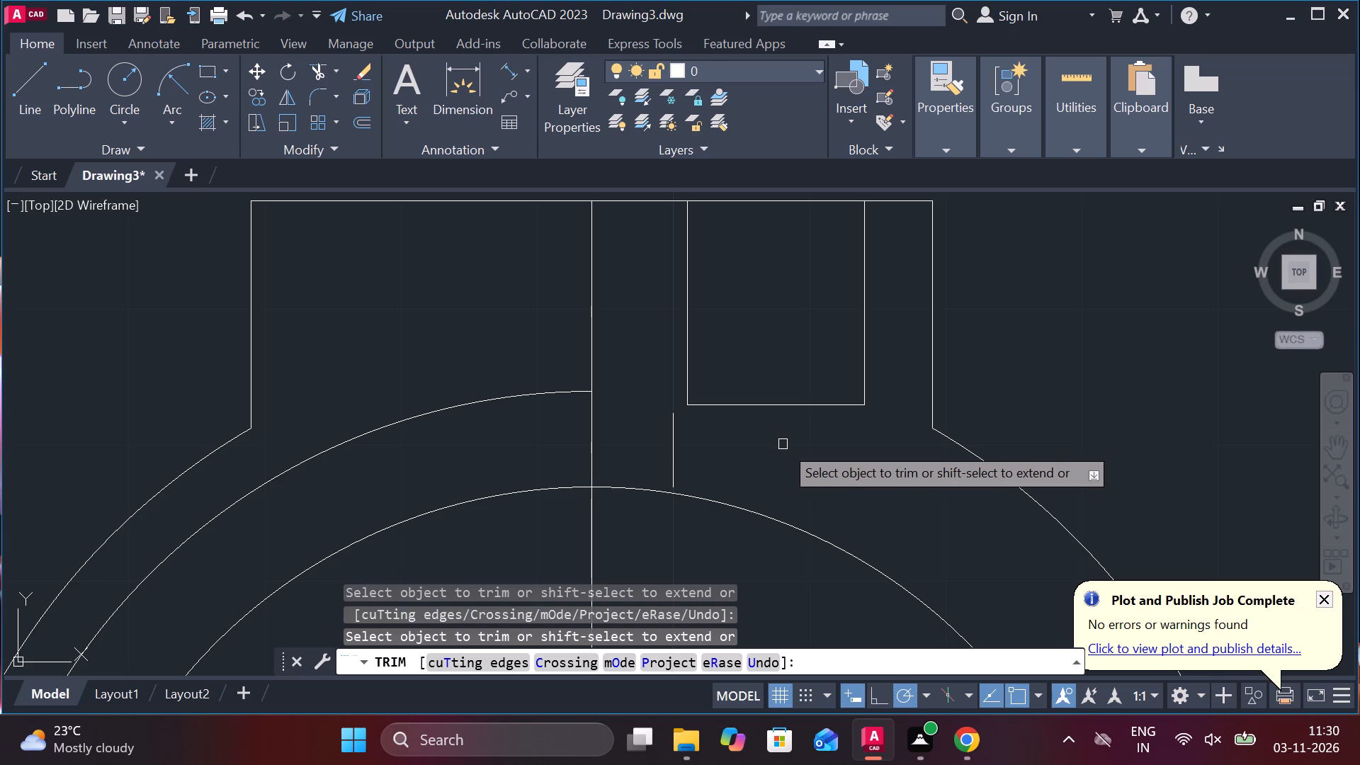
pyautogui.press('Escape')
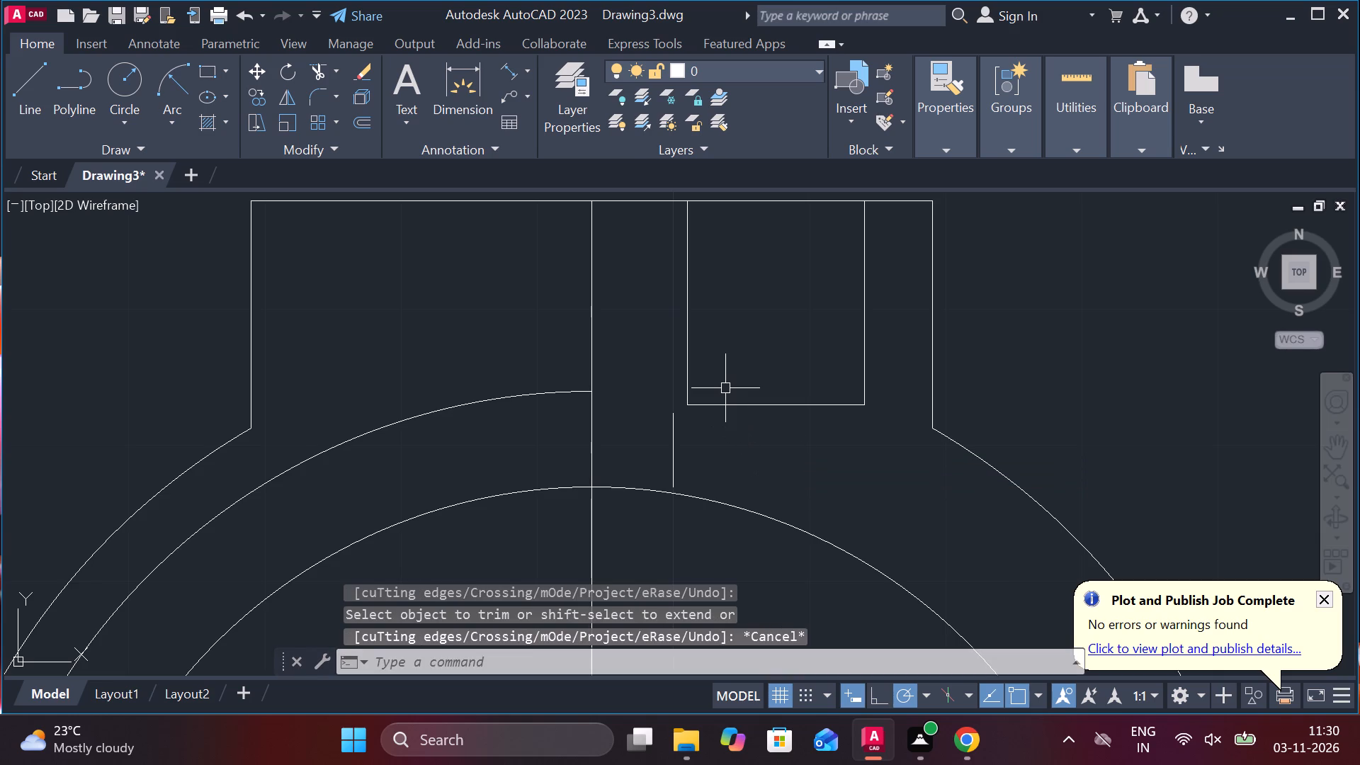
# Erase the pocket's left vertical line and draw from its lower corner a line 3 up and left past the centre line.
pyautogui.click(685, 361)
pyautogui.write('e l')
pyautogui.press('Return')
pyautogui.click(686, 400)
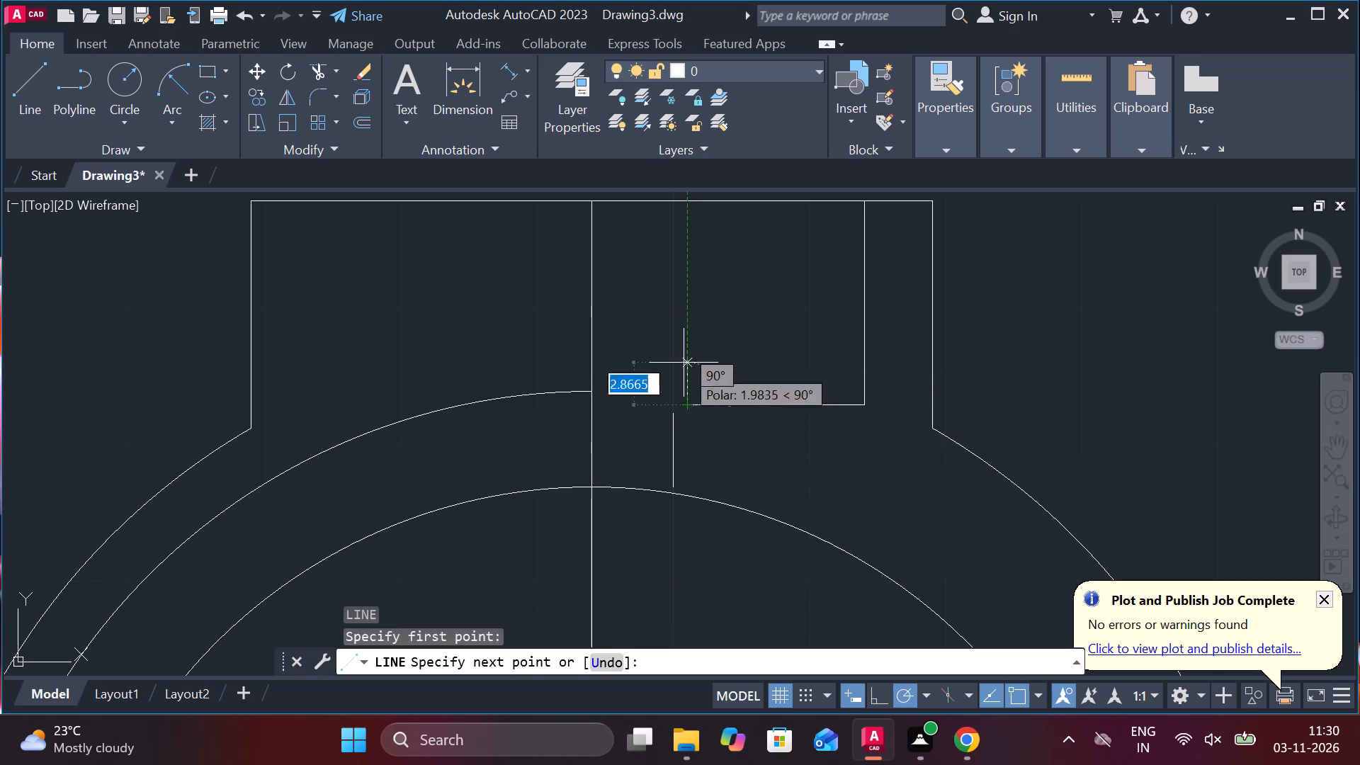
pyautogui.write('3')
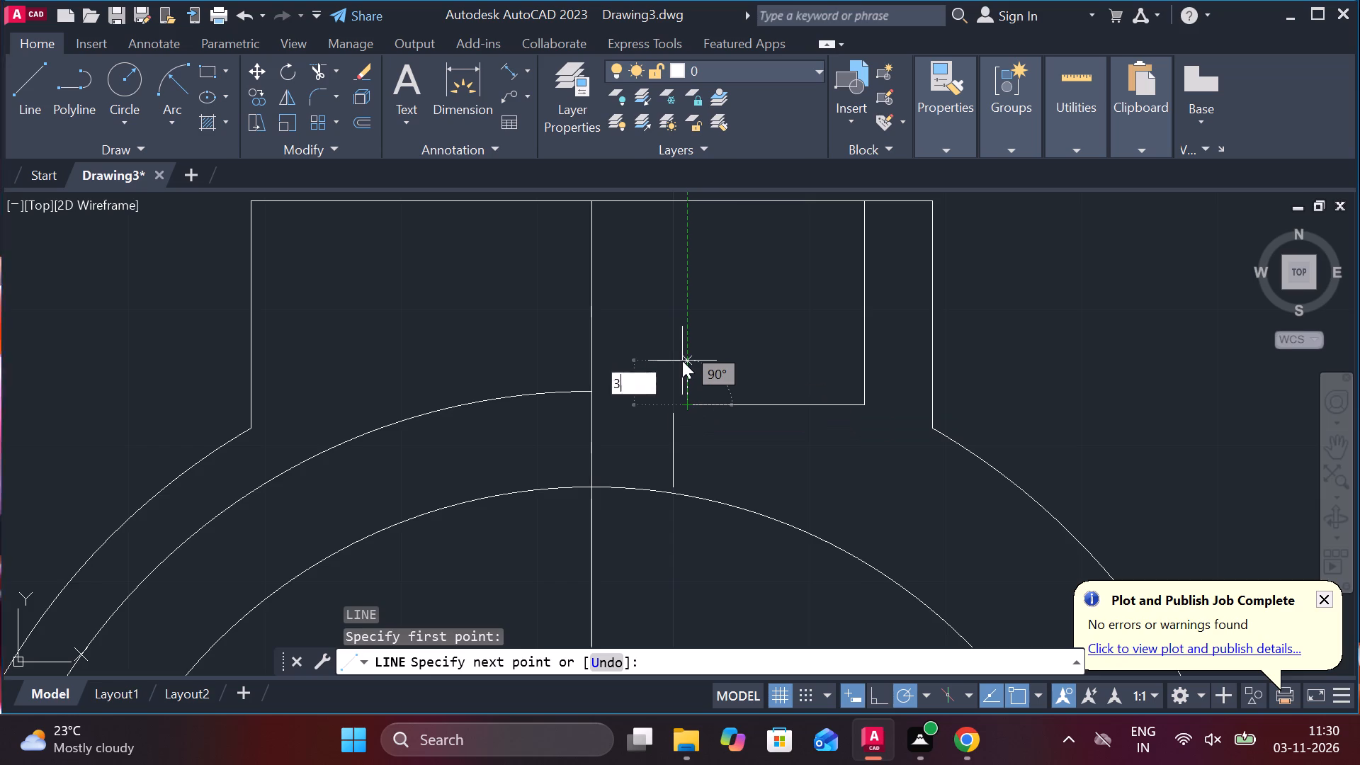
pyautogui.press('space')
pyautogui.click(558, 370)
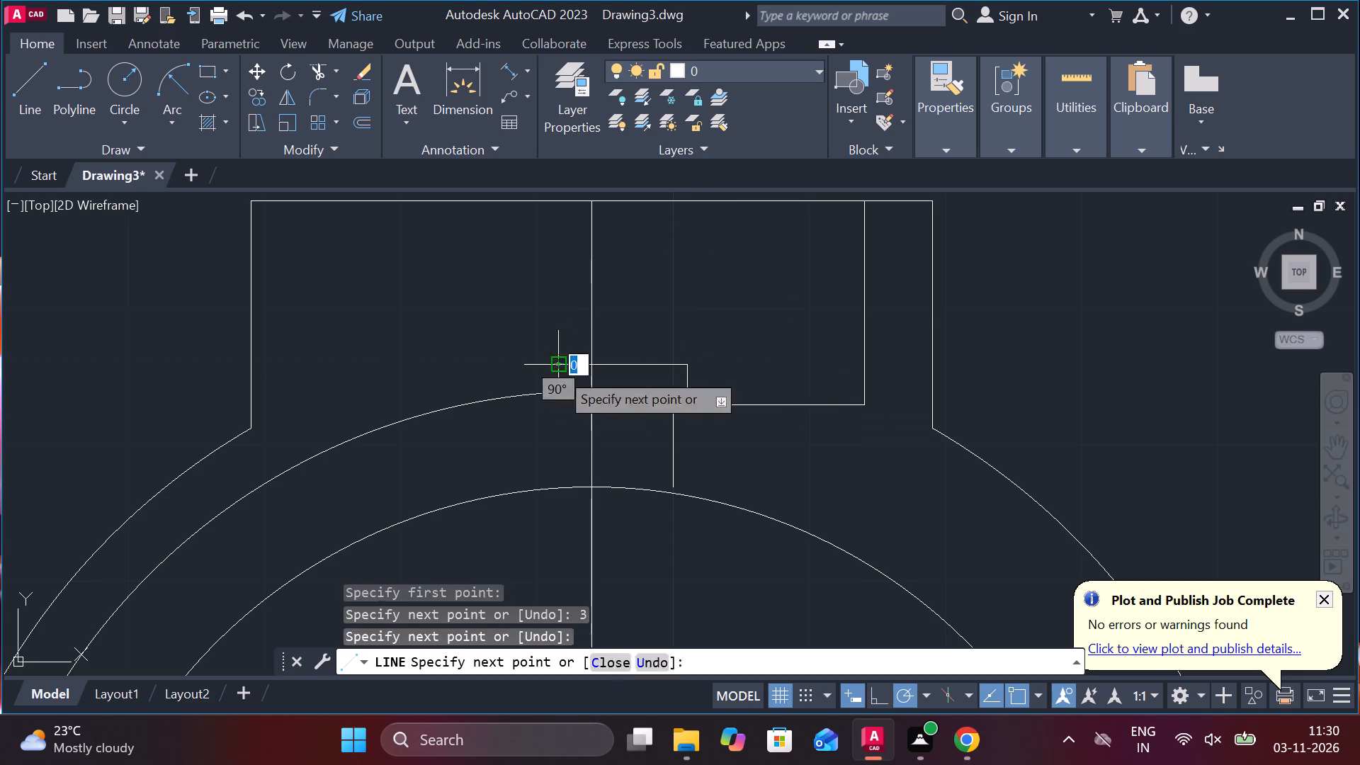
pyautogui.press('Escape')
# Trim the new horizontal line's overhang to the left of the vertical centre line.
pyautogui.write('tr')
pyautogui.press('space')
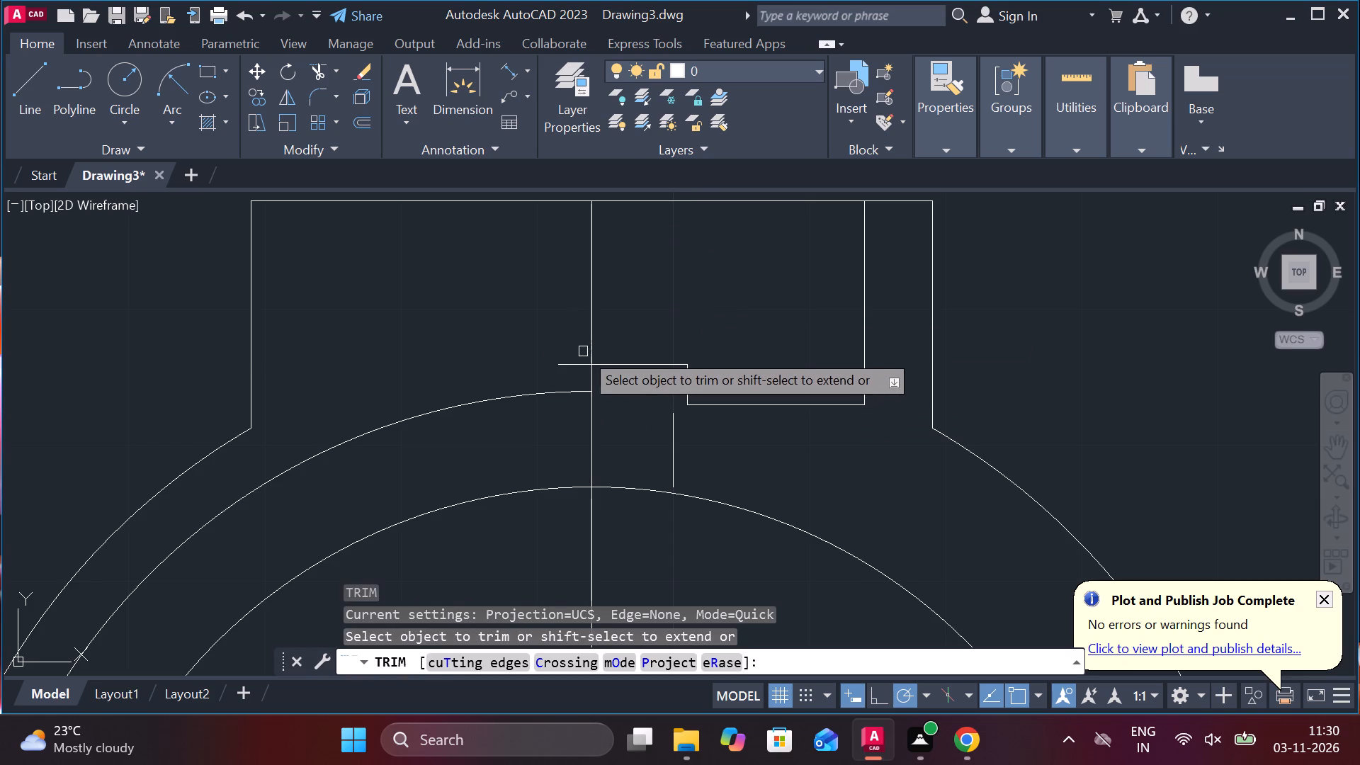
pyautogui.click(576, 361)
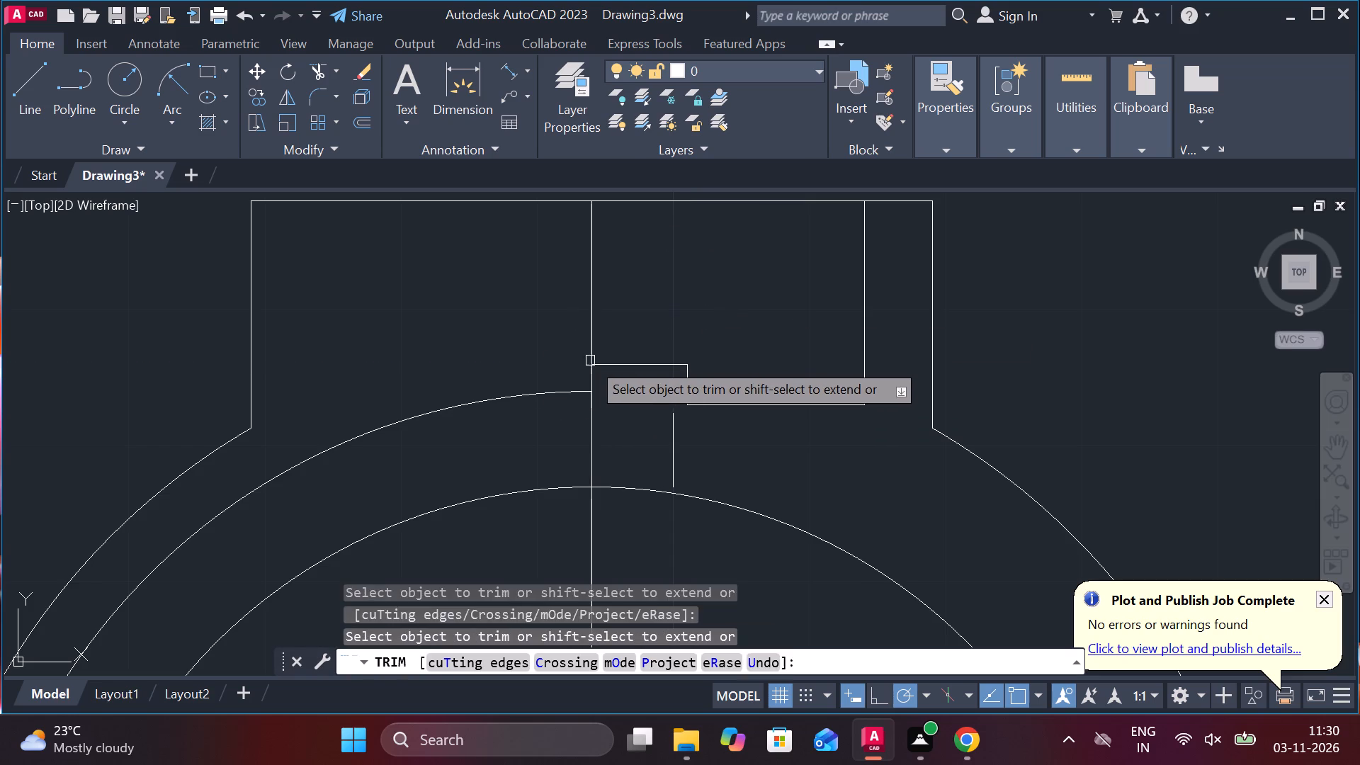
pyautogui.press('Escape')
# Extend the short vertical line up to the stepped horizontal line and down to the inner arc.
pyautogui.write('ex')
pyautogui.press('space')
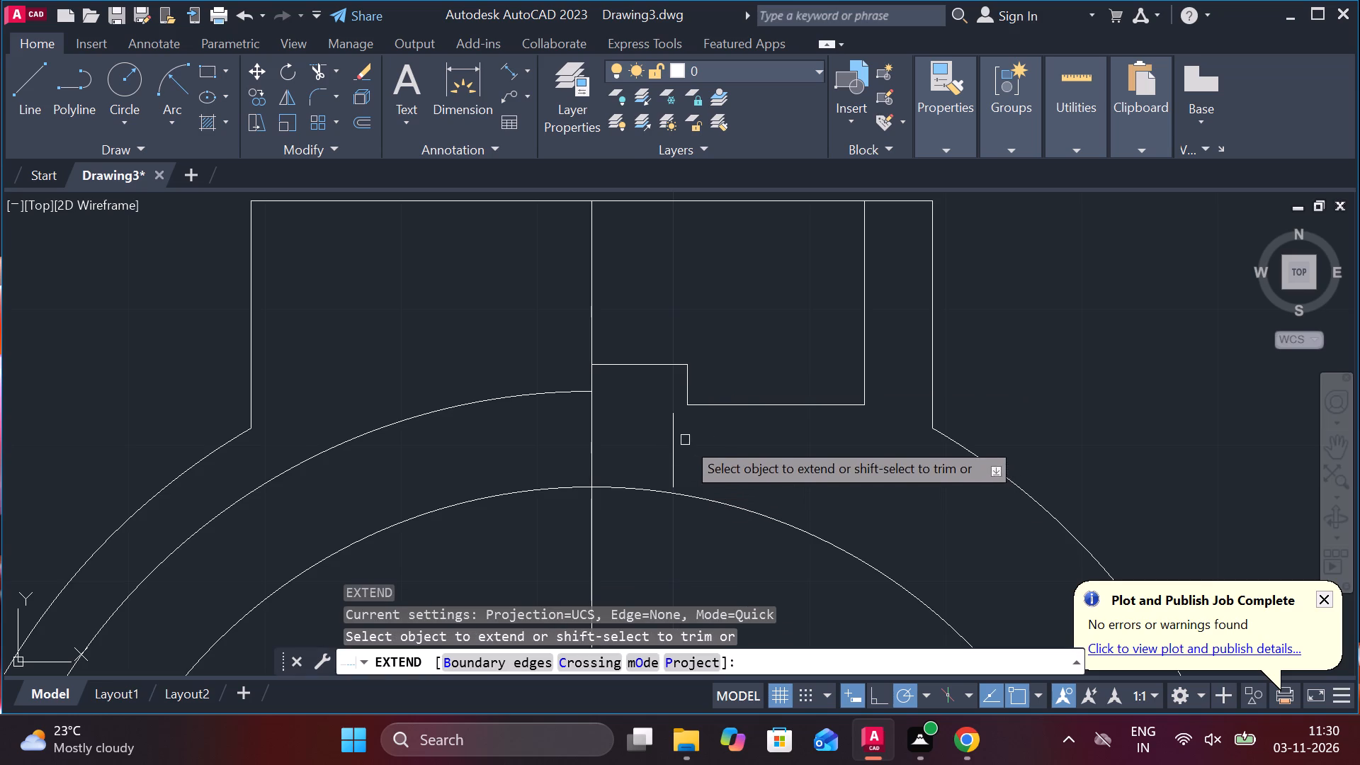
pyautogui.click(672, 424)
pyautogui.click(673, 469)
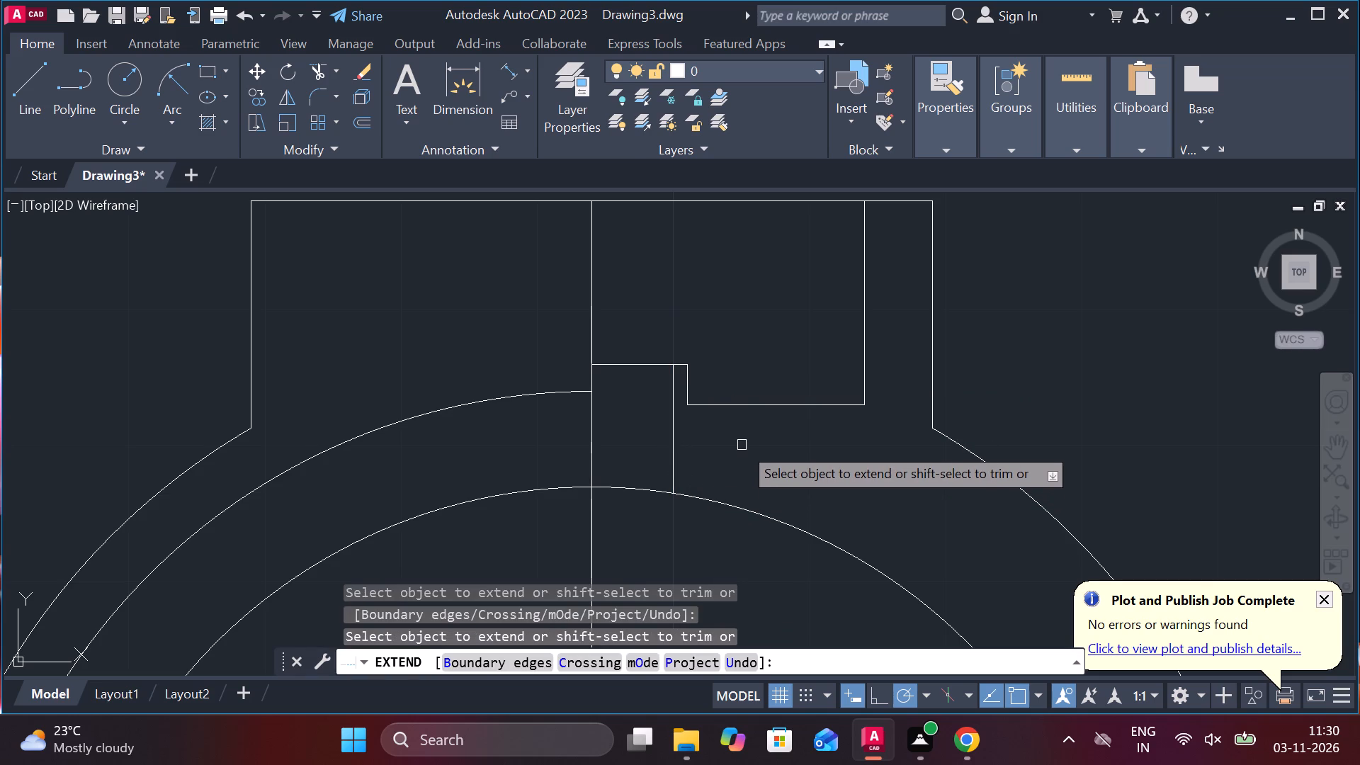
pyautogui.scroll(-2, 742, 445)
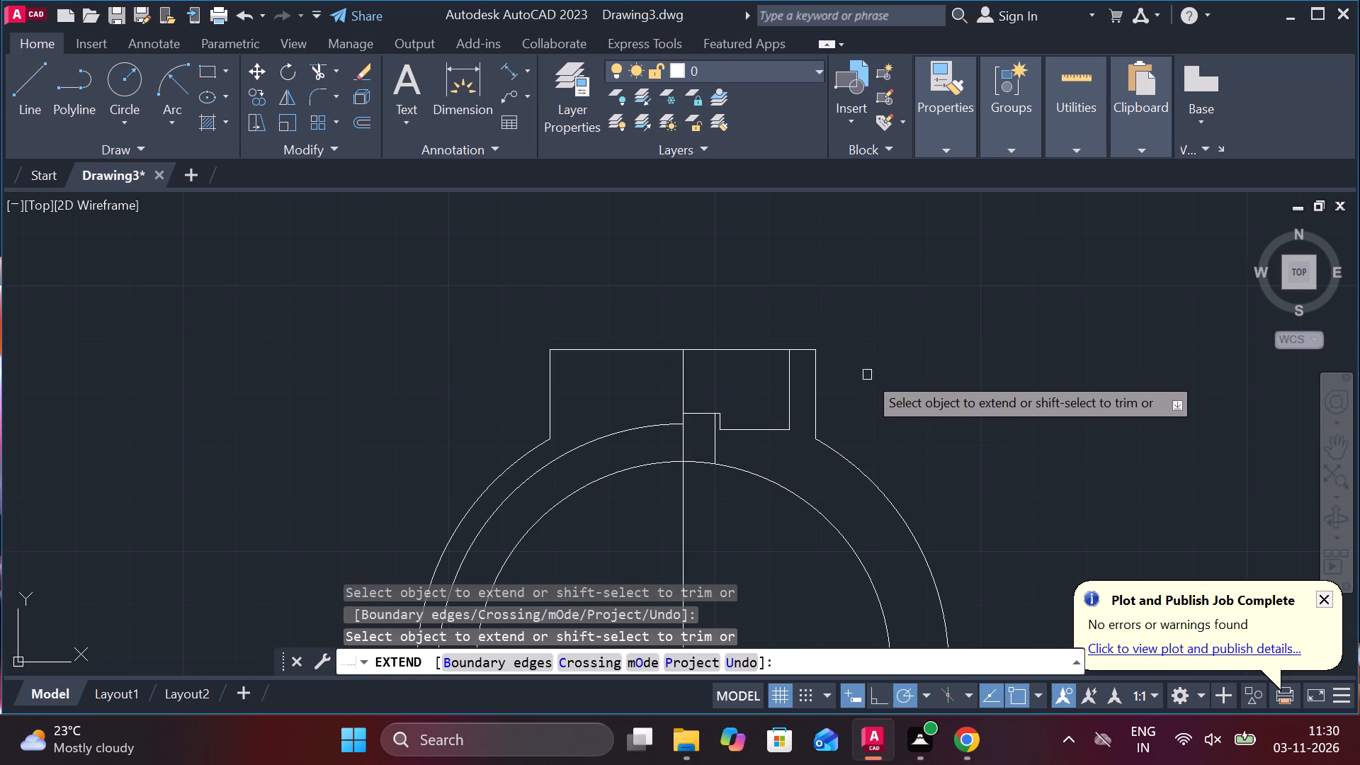
pyautogui.moveTo(886, 378); pyautogui.dragTo(909, 324, button='middle')
pyautogui.press('Escape')
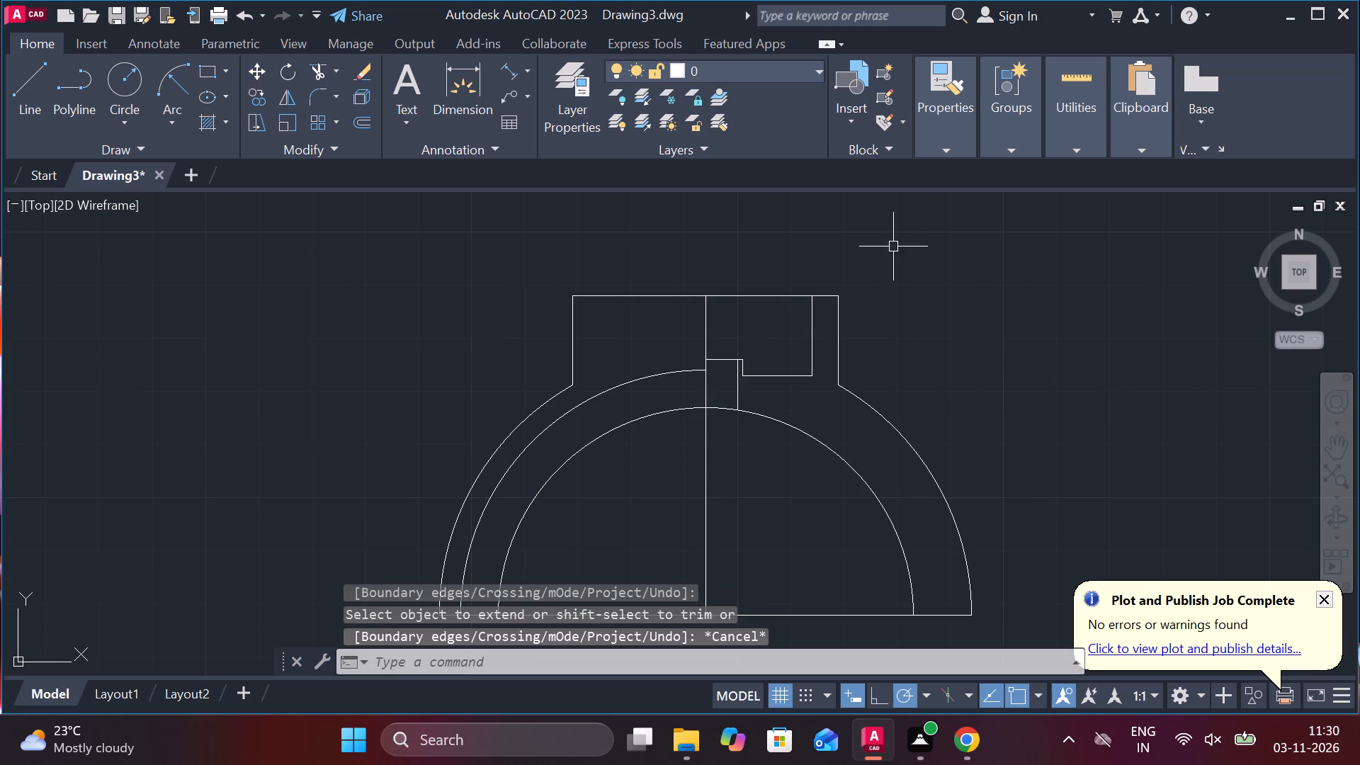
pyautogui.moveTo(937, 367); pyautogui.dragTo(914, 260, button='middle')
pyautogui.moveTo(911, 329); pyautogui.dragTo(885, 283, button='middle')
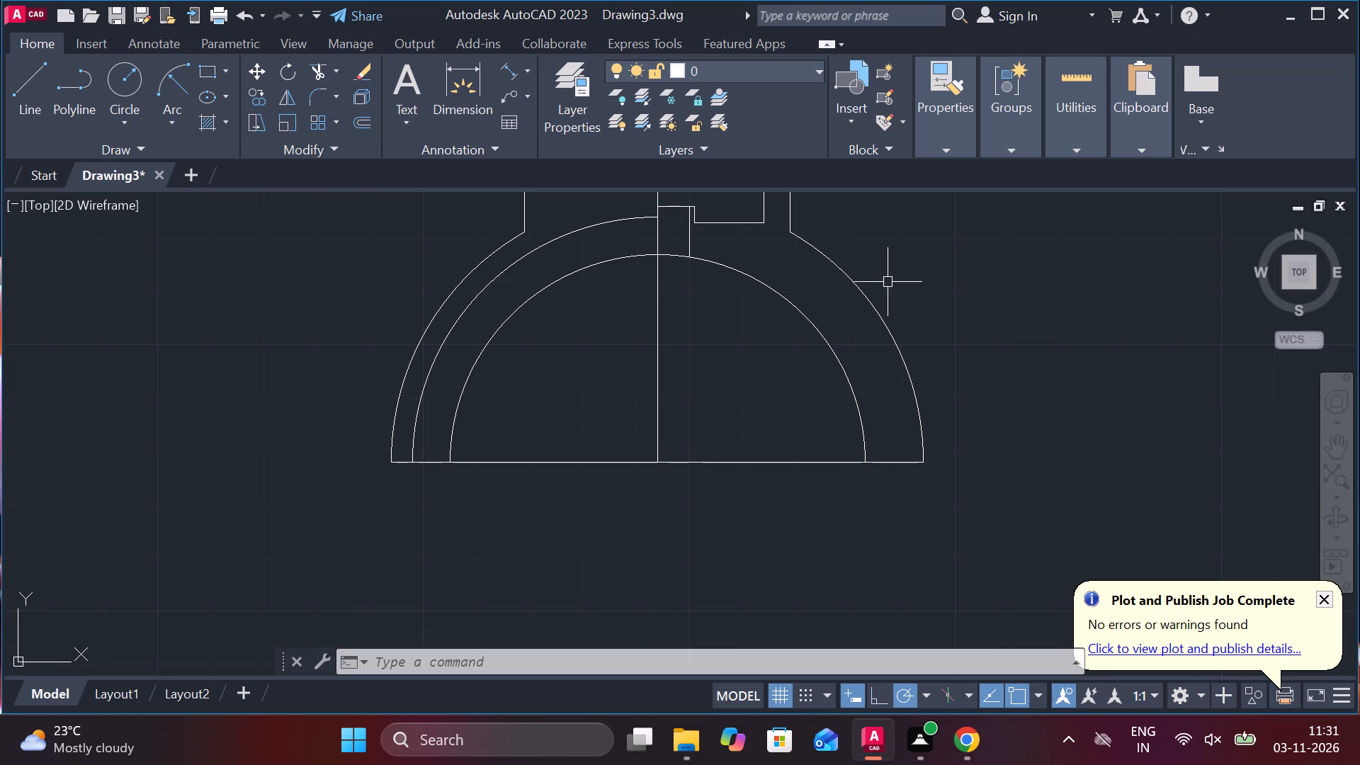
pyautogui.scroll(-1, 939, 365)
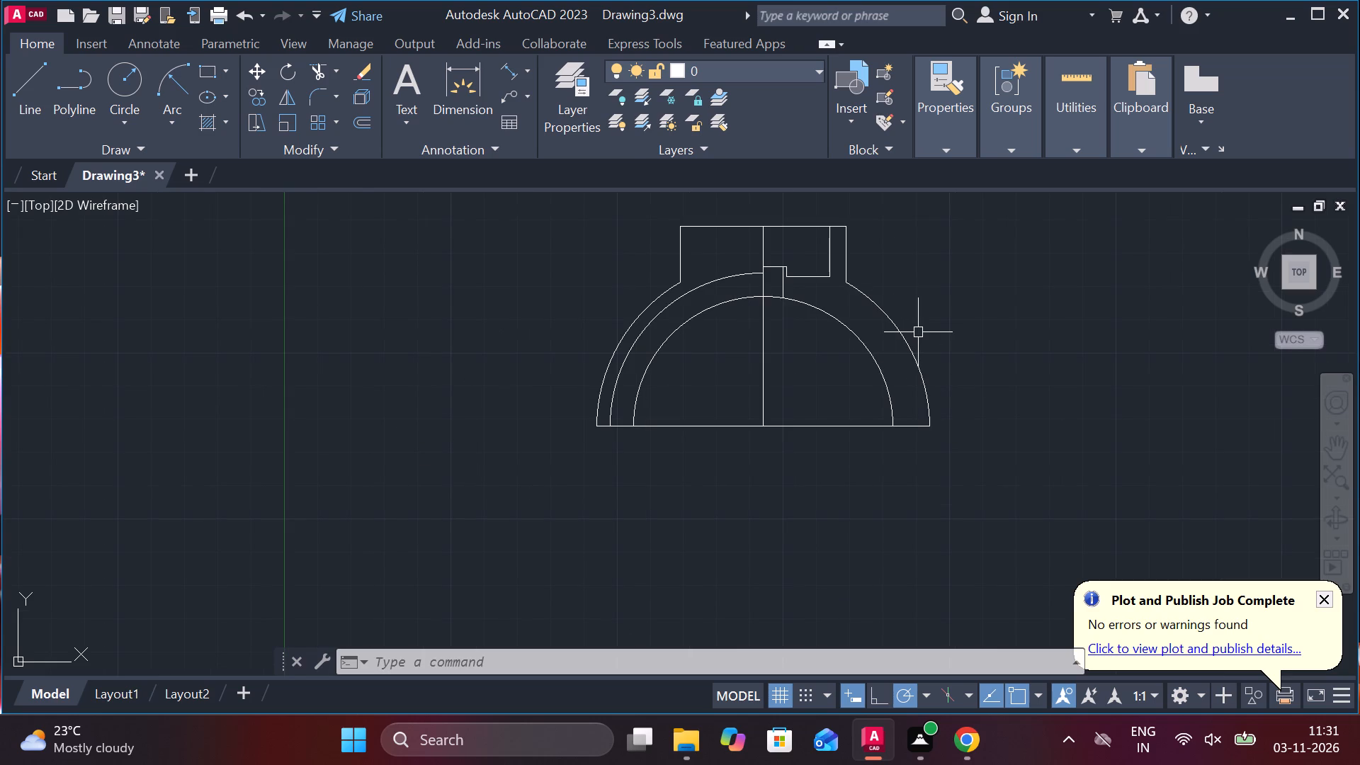
# Offset the short vertical line above the inner arc 3 to the left, and erase the original line.
pyautogui.moveTo(913, 332); pyautogui.dragTo(884, 336, button='middle')
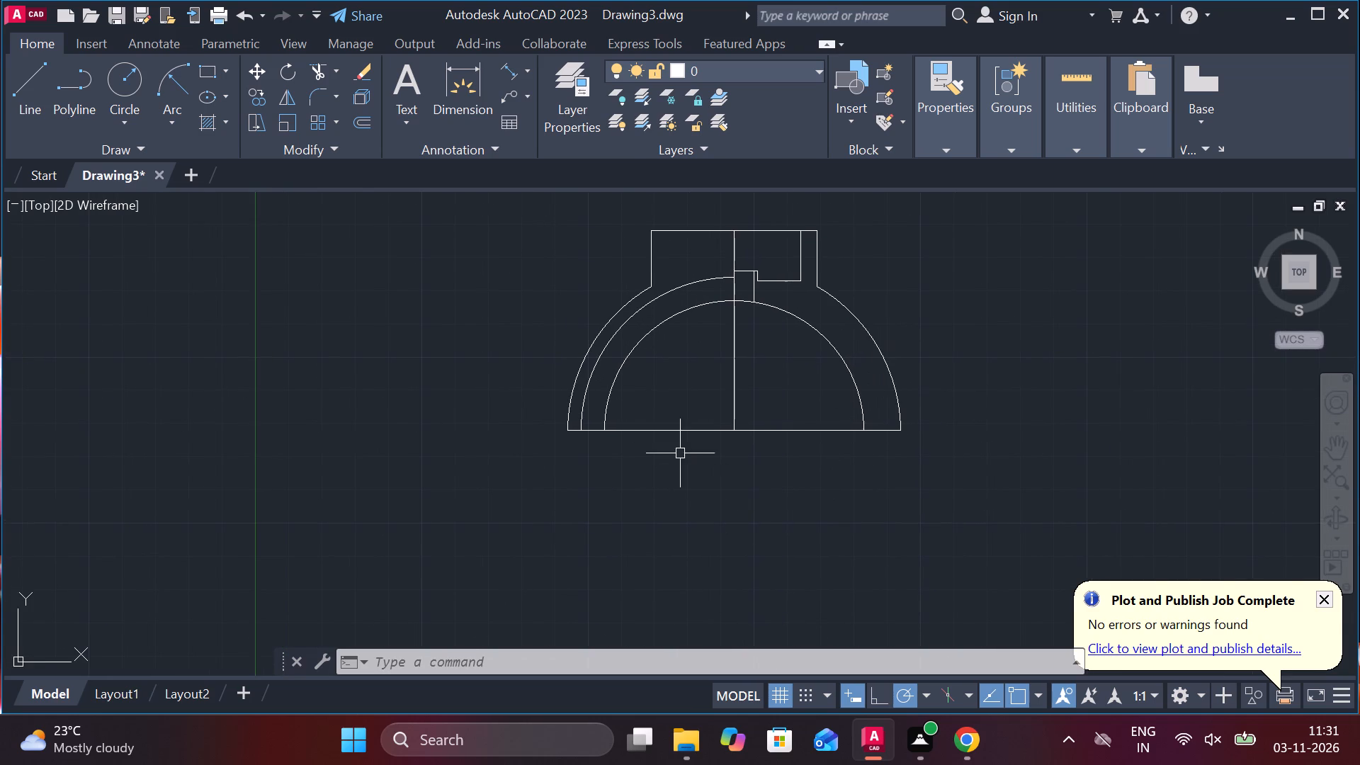
pyautogui.scroll(1, 588, 467)
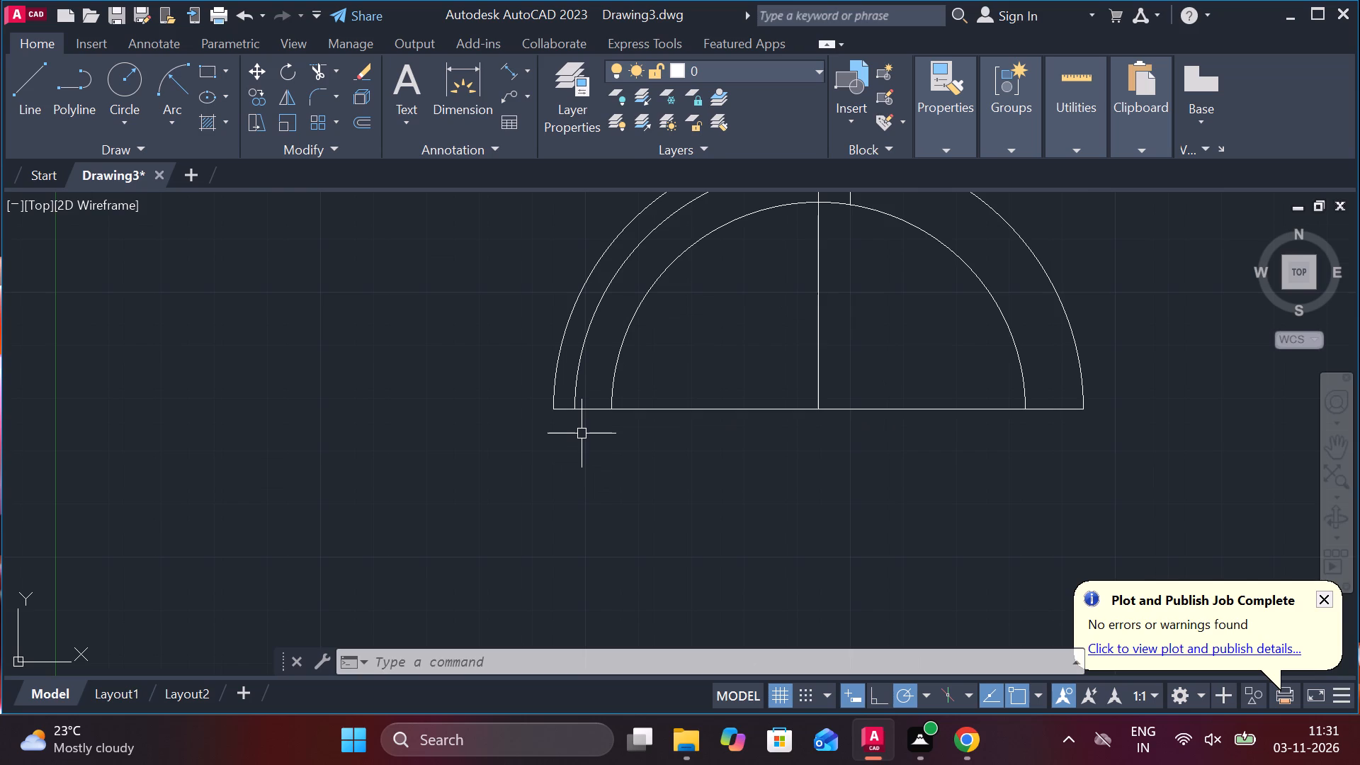
pyautogui.scroll(-1, 582, 433)
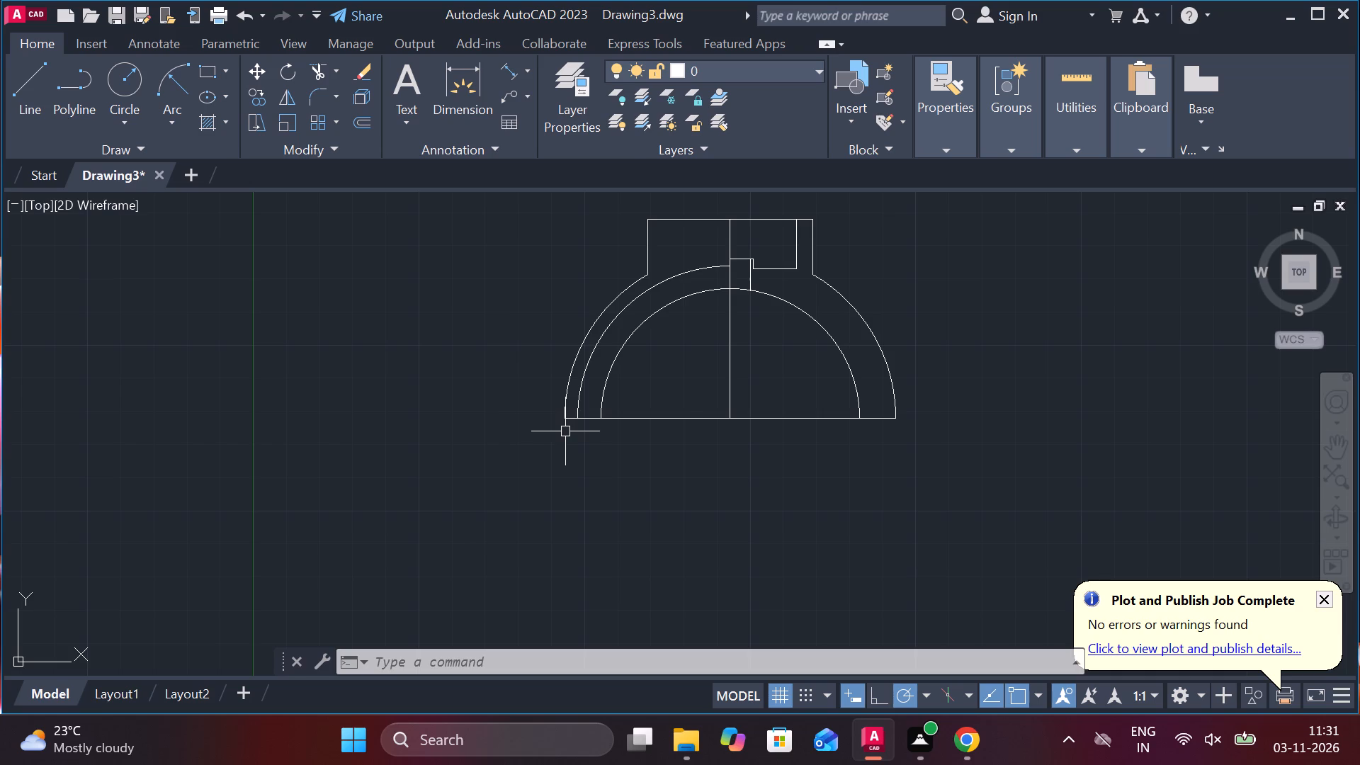
pyautogui.scroll(1, 768, 272)
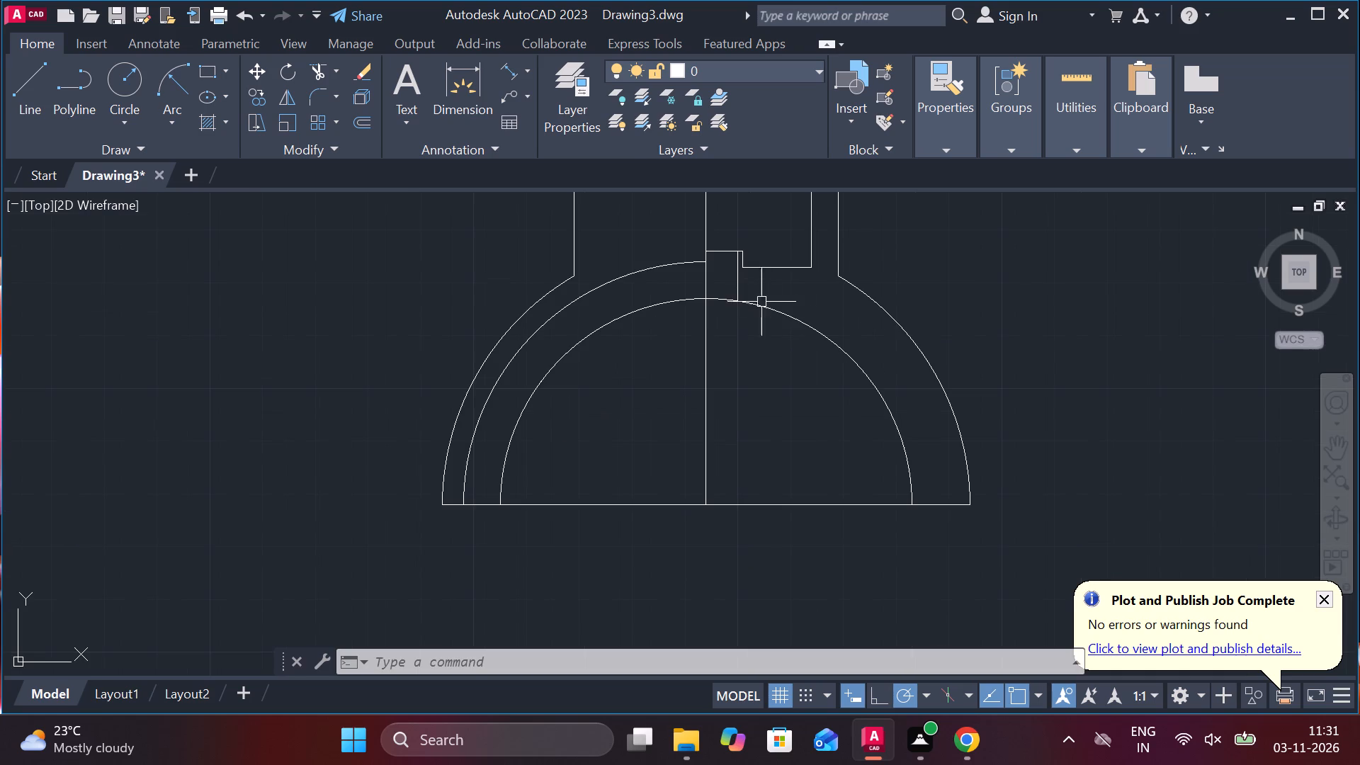
pyautogui.moveTo(753, 374); pyautogui.dragTo(753, 467, button='middle')
pyautogui.scroll(2, 730, 405)
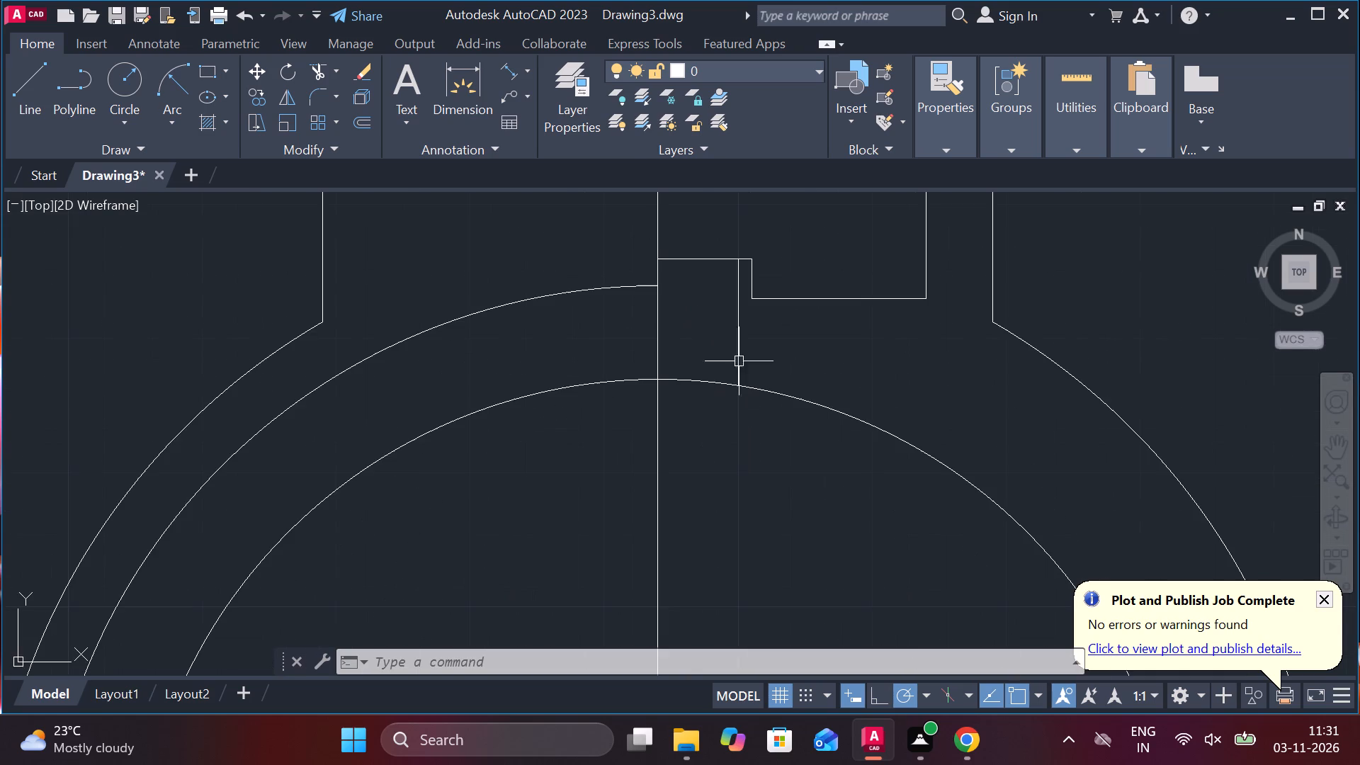
pyautogui.click(737, 354)
pyautogui.press('o')
pyautogui.press('Return')
pyautogui.press('Return')
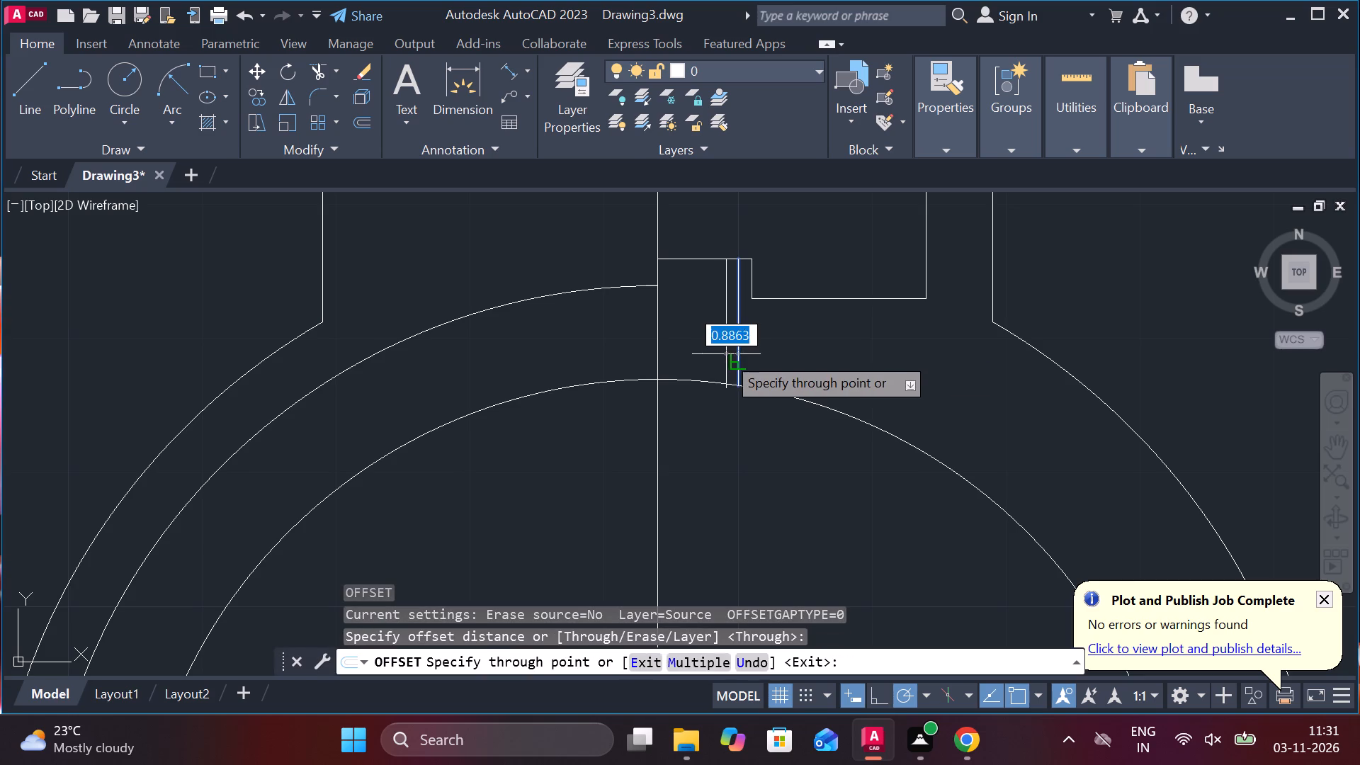
pyautogui.write('3')
pyautogui.press('space')
pyautogui.press('Escape')
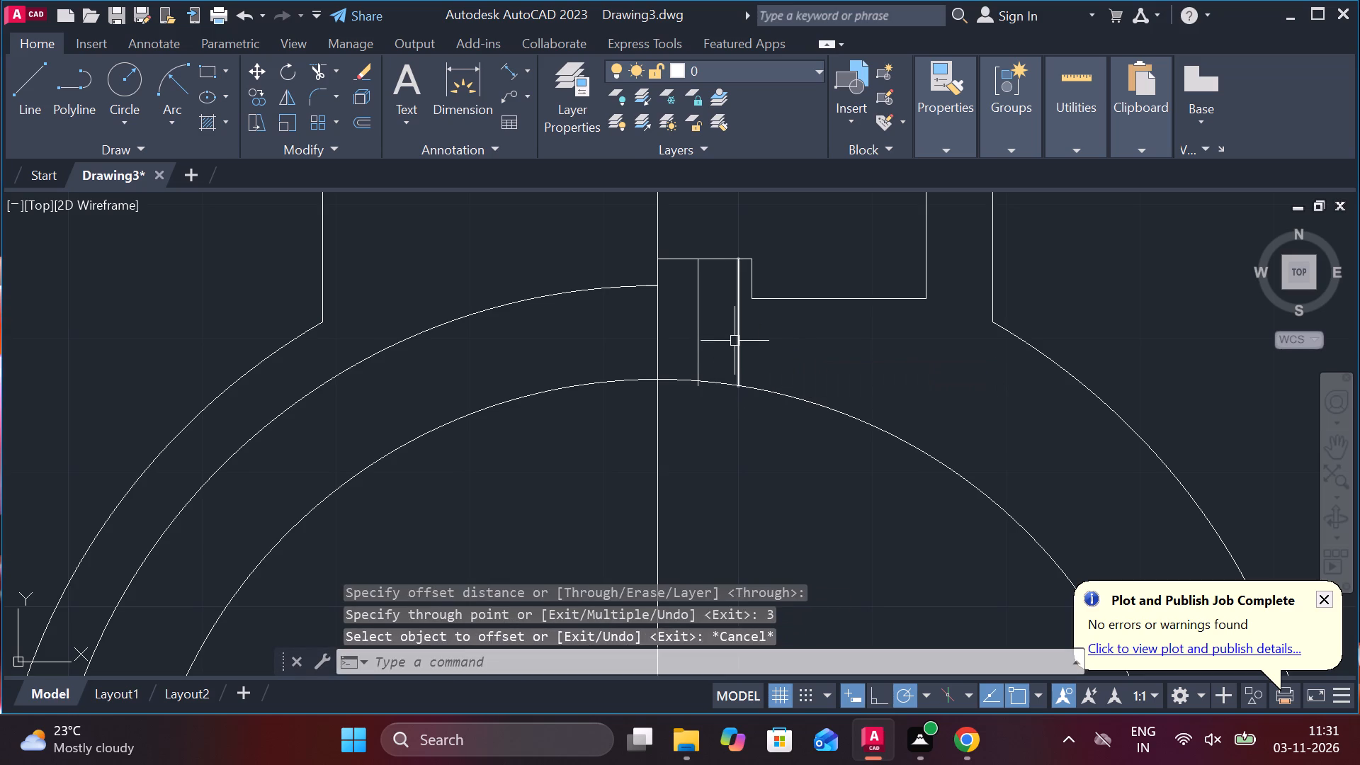
pyautogui.click(735, 339)
pyautogui.write('e')
pyautogui.press('space')
# Trim the overhang of the offset short vertical line below the inner arc.
pyautogui.write('tr')
pyautogui.press('space')
pyautogui.scroll(2, 703, 404)
pyautogui.click(684, 358)
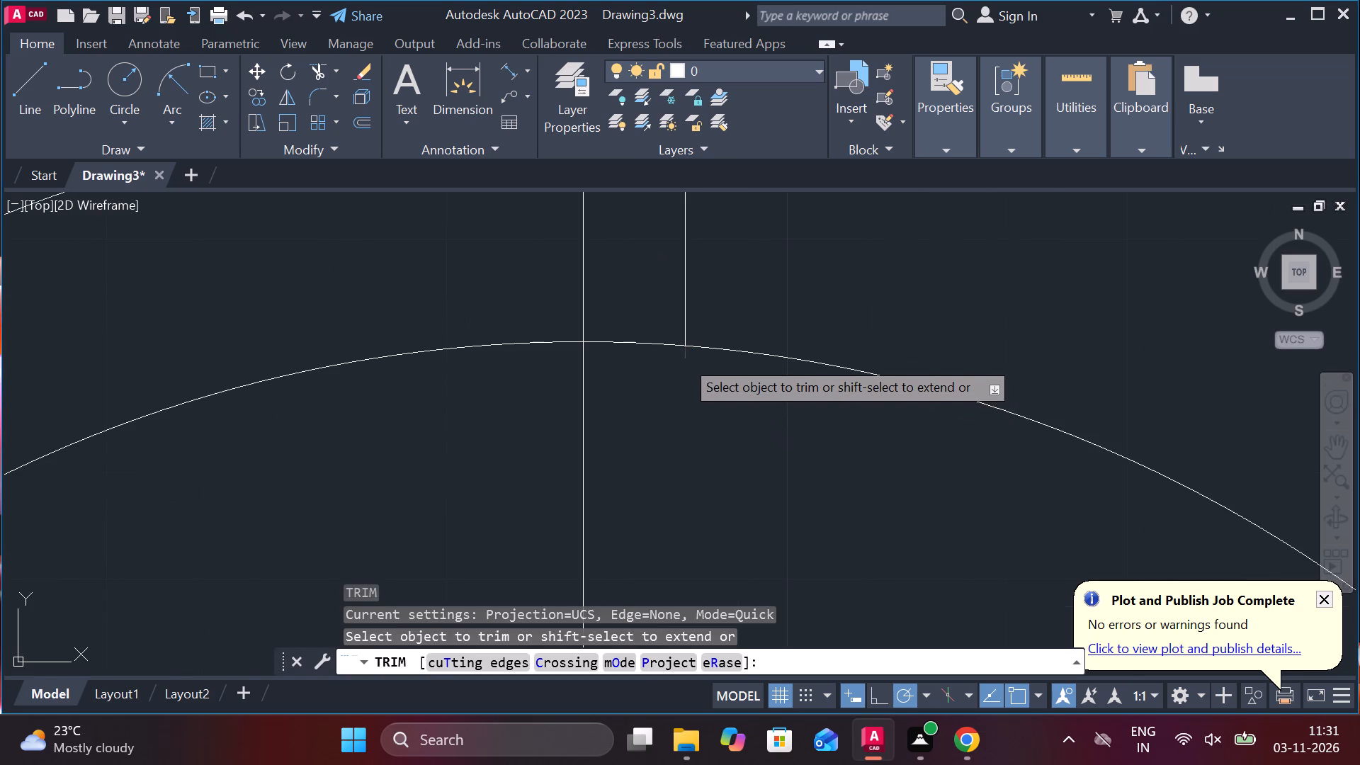
pyautogui.scroll(-3, 687, 372)
pyautogui.press('Escape')
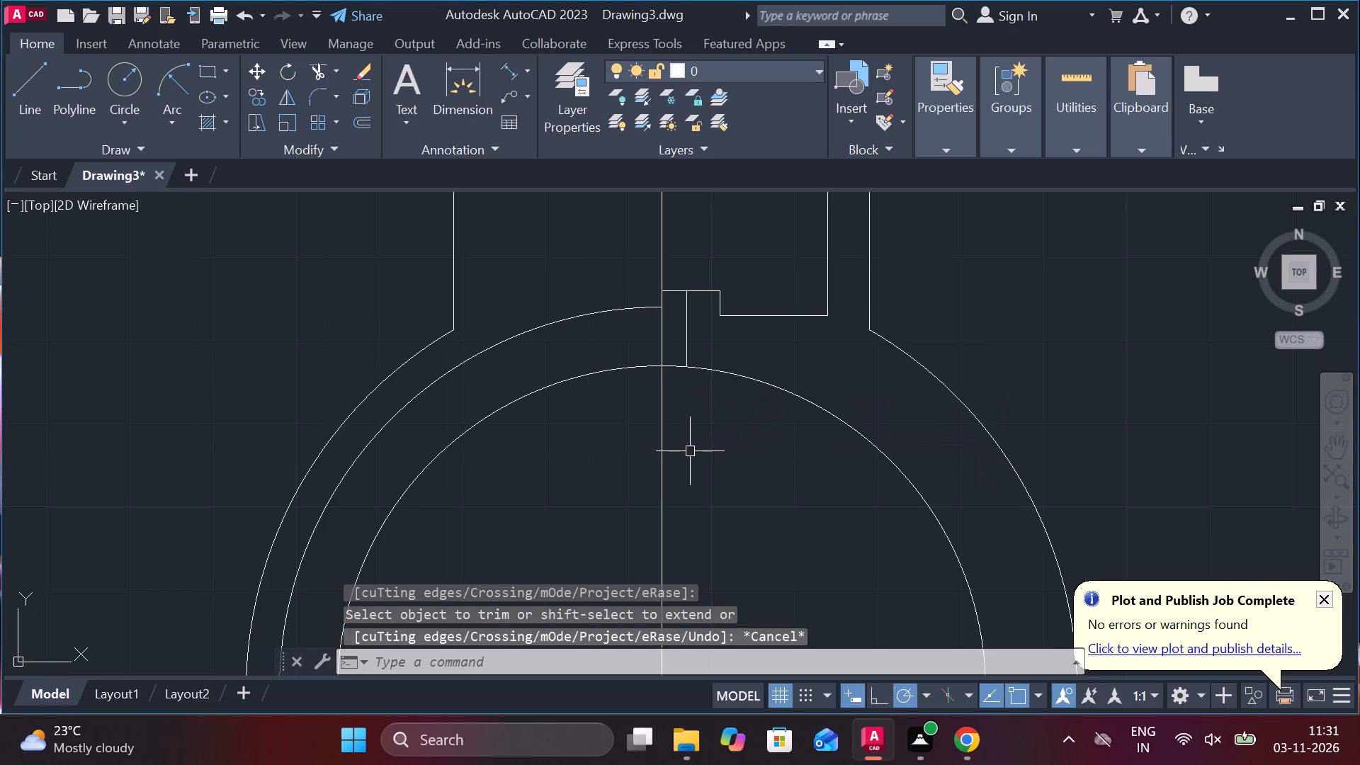
# Draw a vertical line about 37 long upward from the baseline, starting 48 right of the centre line.
pyautogui.scroll(-2, 693, 451)
pyautogui.moveTo(959, 395); pyautogui.dragTo(1012, 273, button='middle')
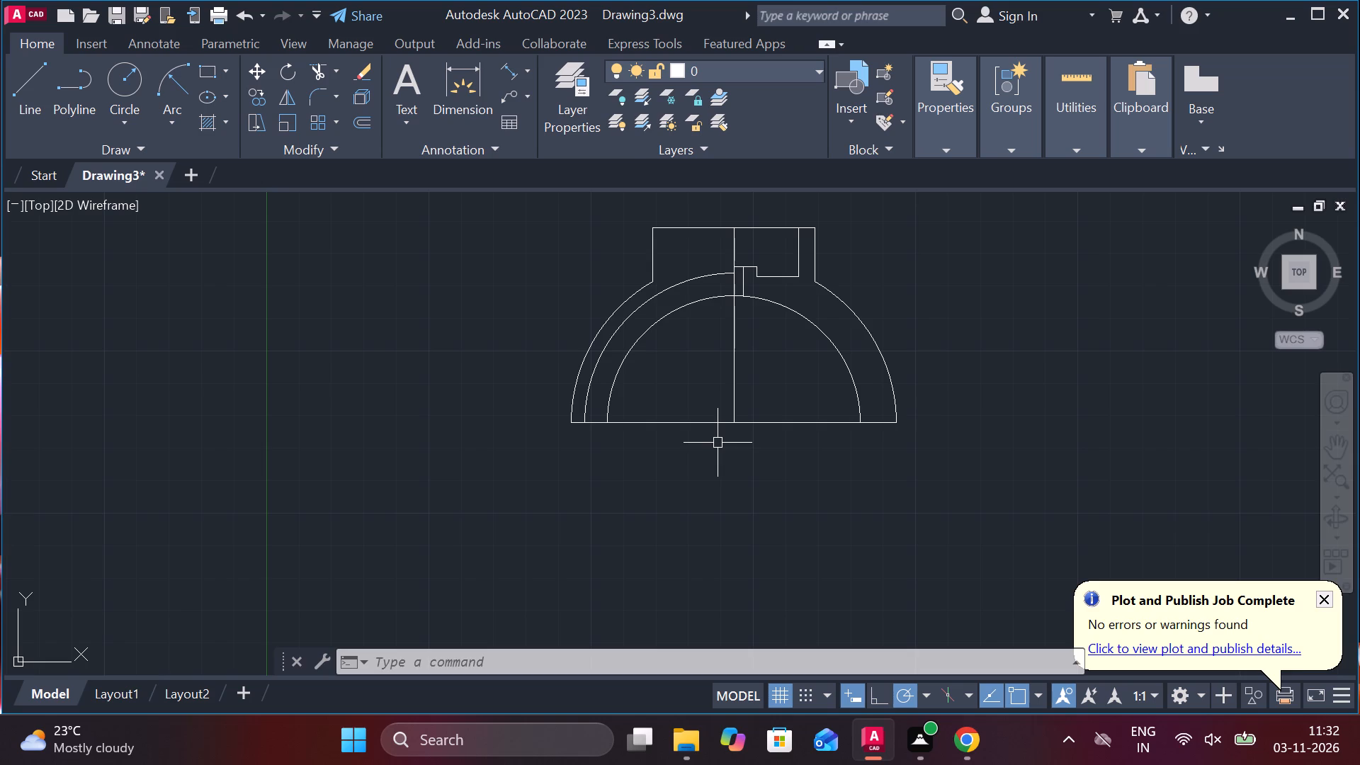
pyautogui.middleClick(718, 458)
pyautogui.scroll(1, 582, 428)
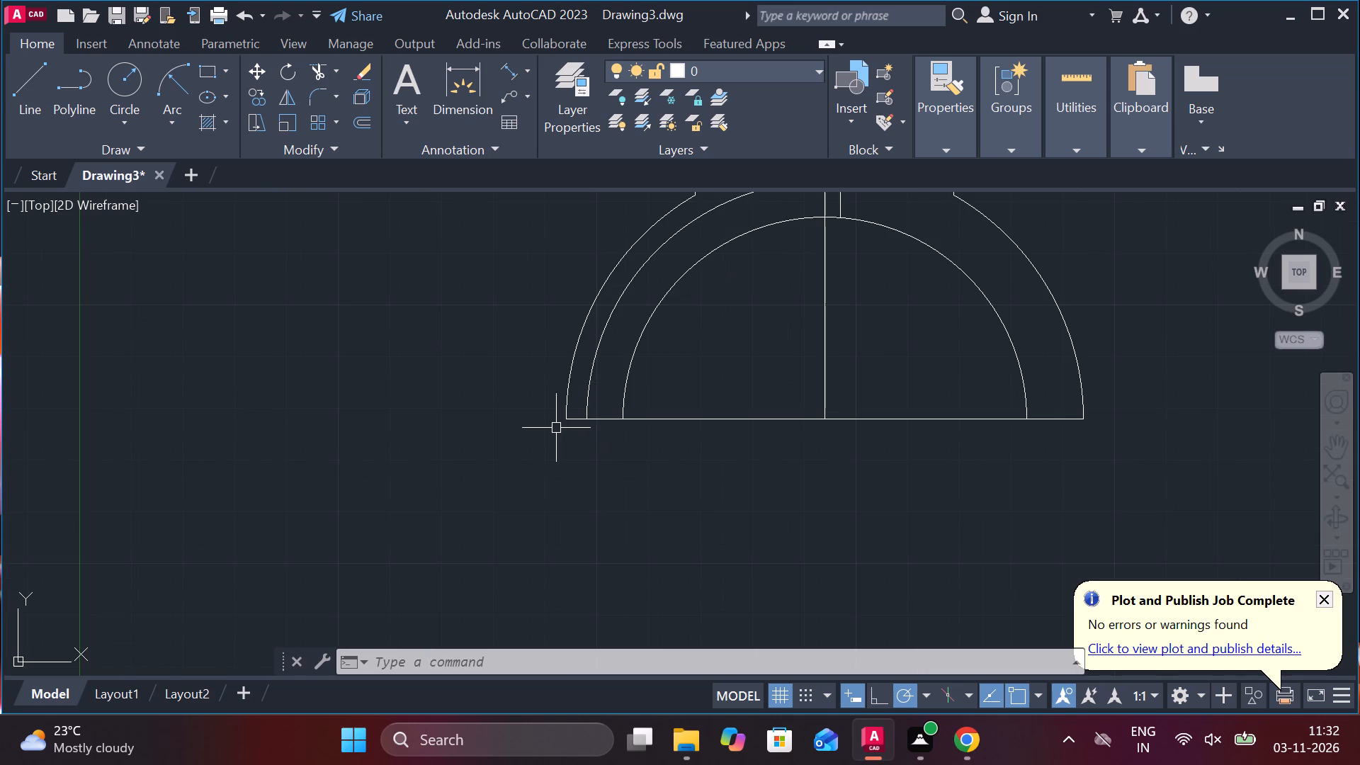
pyautogui.moveTo(821, 501); pyautogui.dragTo(788, 514, button='middle')
pyautogui.press('l')
pyautogui.press('Return')
pyautogui.scroll(-1, 792, 521)
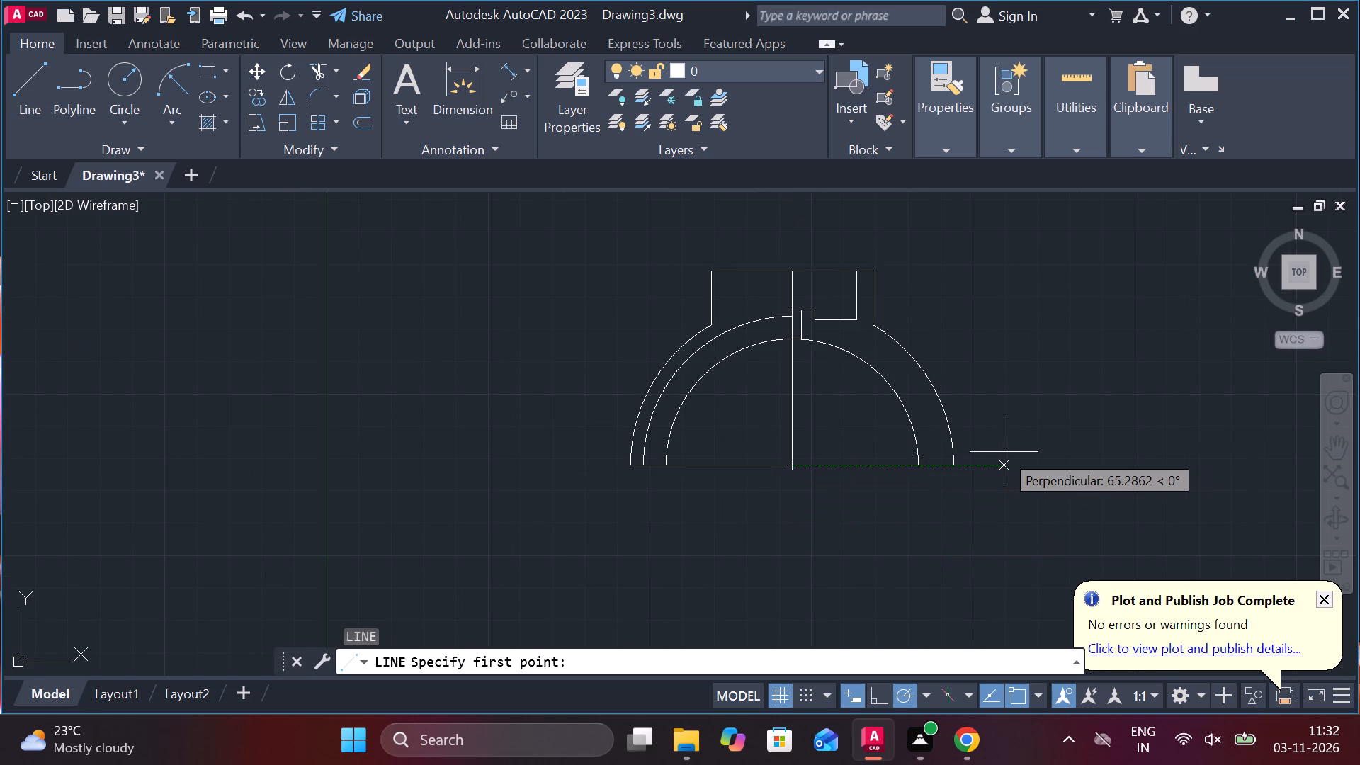
pyautogui.write('48')
pyautogui.press('Return')
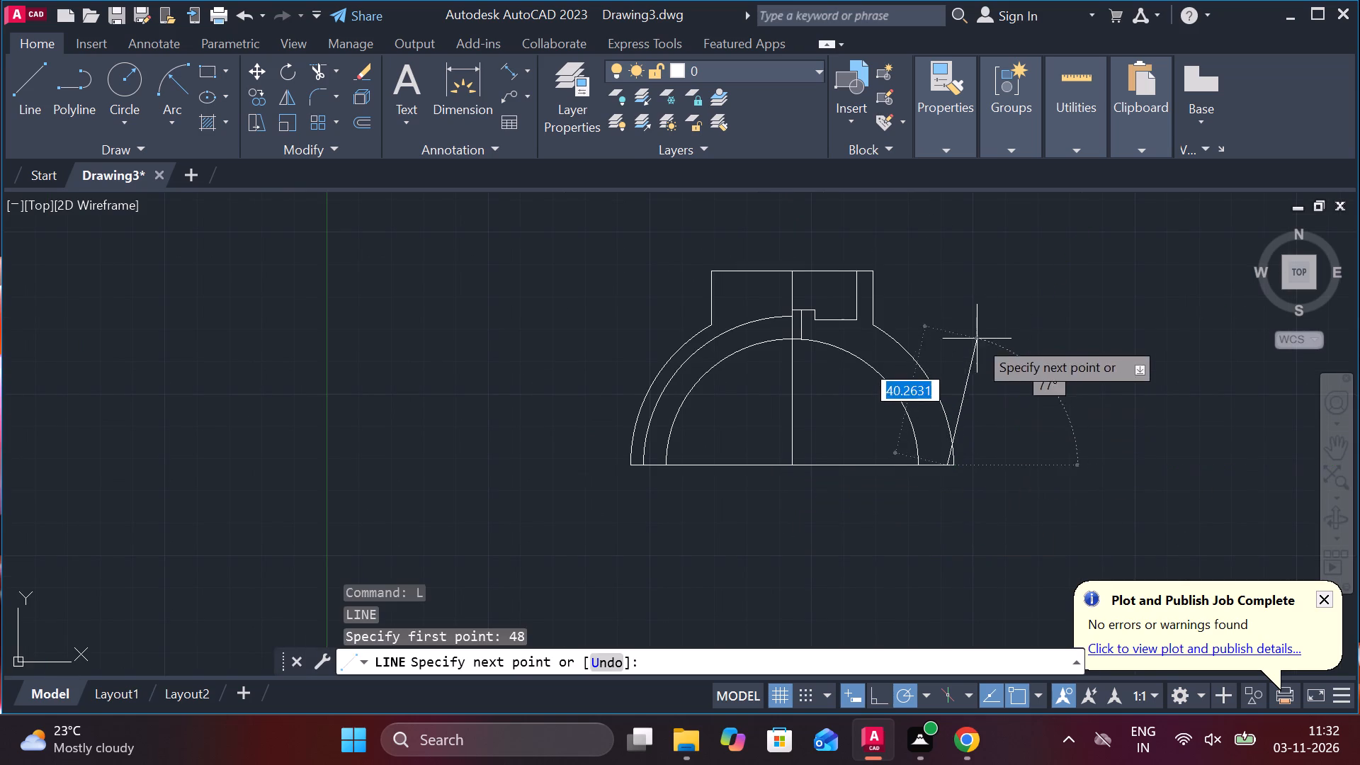
pyautogui.scroll(2, 953, 402)
pyautogui.click(922, 254)
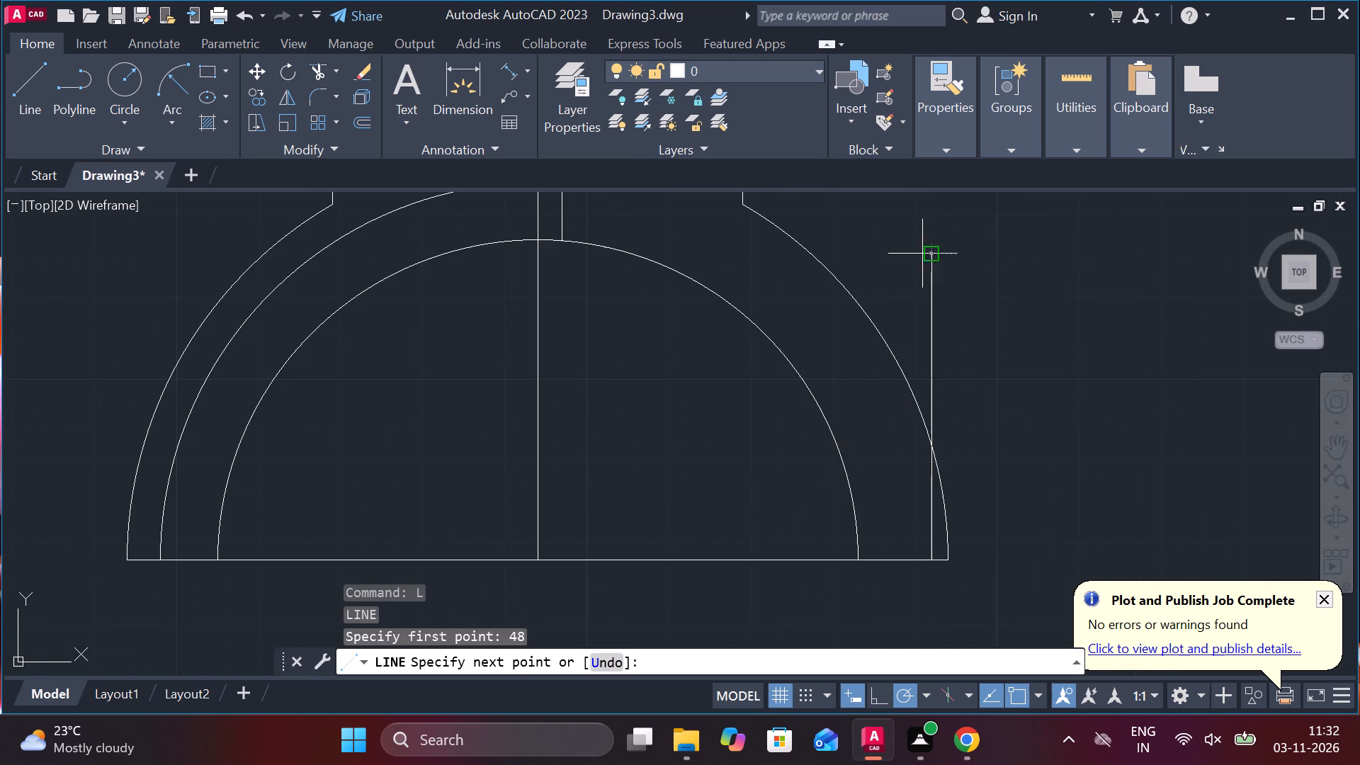
pyautogui.press('Escape')
# Offset the new vertical line 96 to the left, across to the other side of the half-round.
pyautogui.scroll(-2, 968, 281)
pyautogui.click(957, 291)
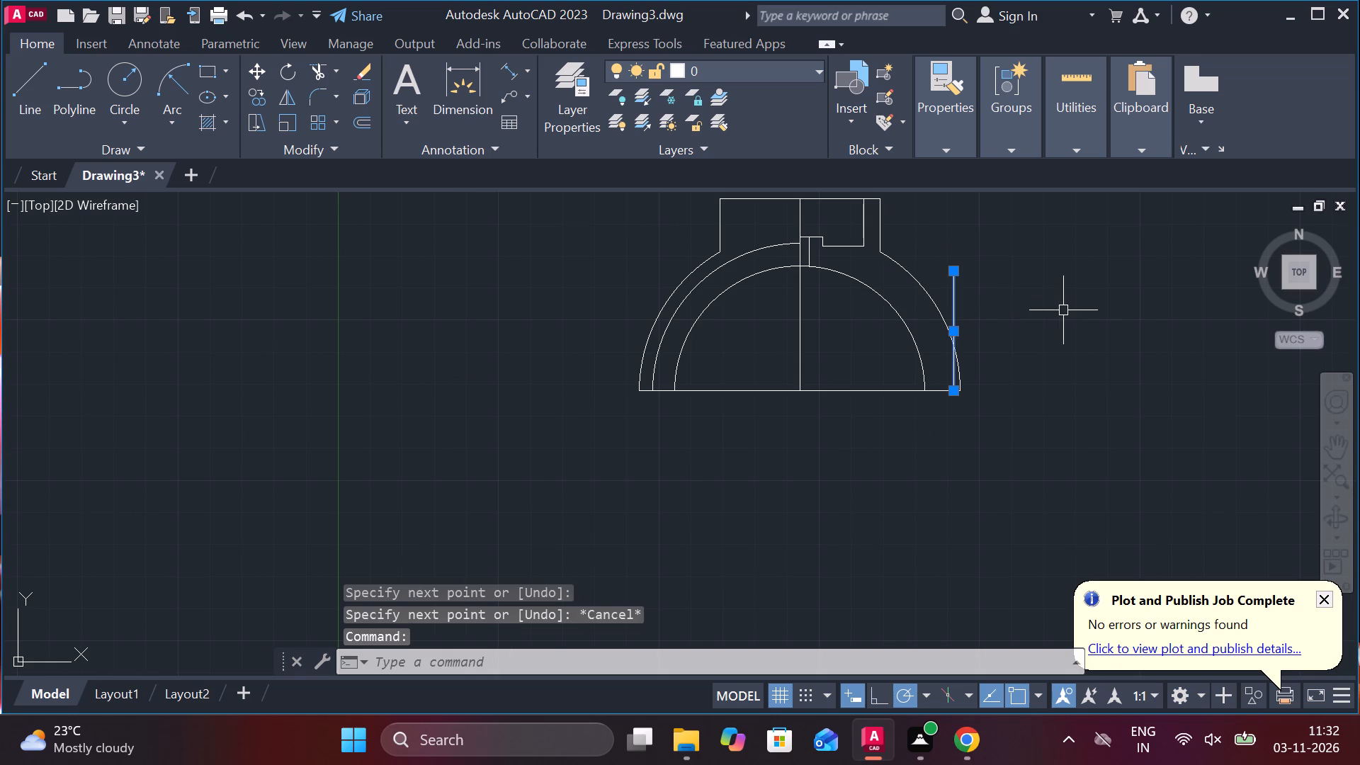
pyautogui.press('o')
pyautogui.press('Return')
pyautogui.press('Return')
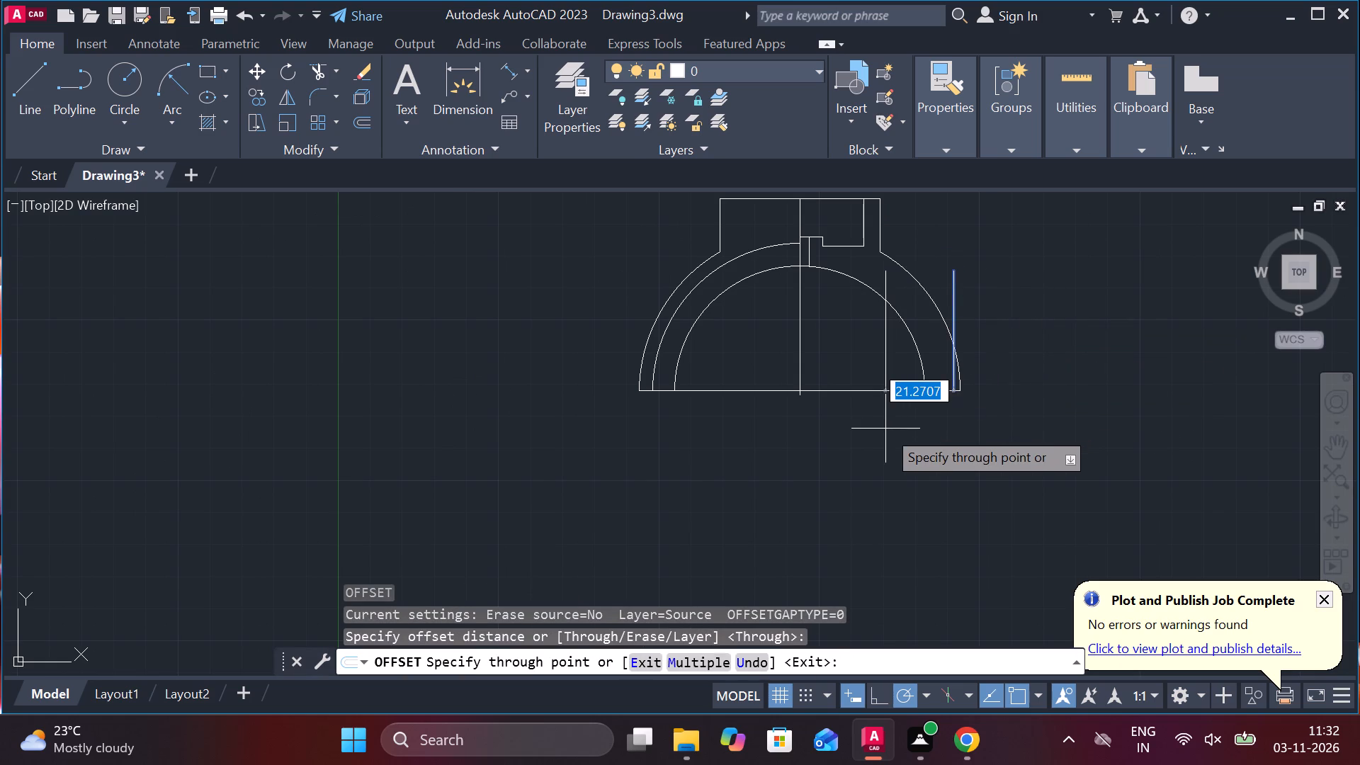
pyautogui.press('8')
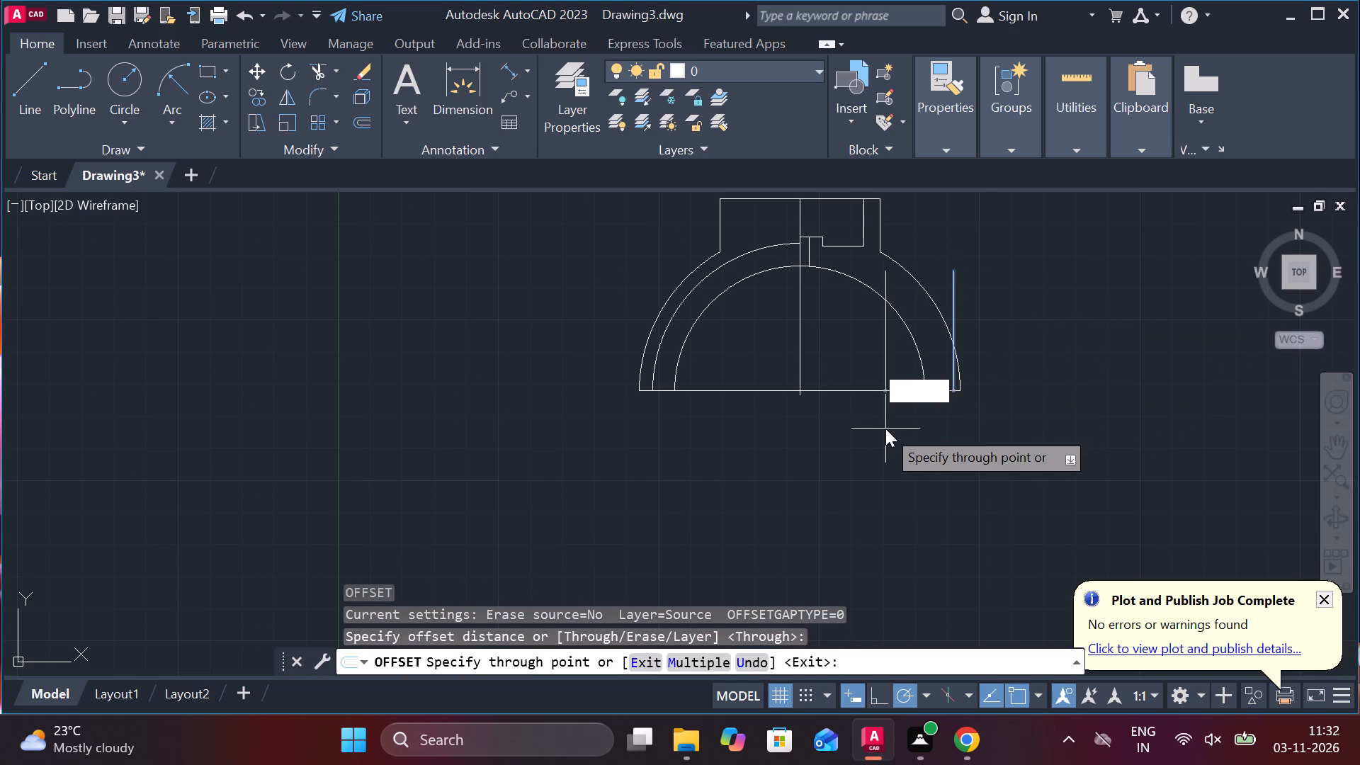
pyautogui.press('BackSpace')
pyautogui.press('9')
pyautogui.press('6')
pyautogui.press('Return')
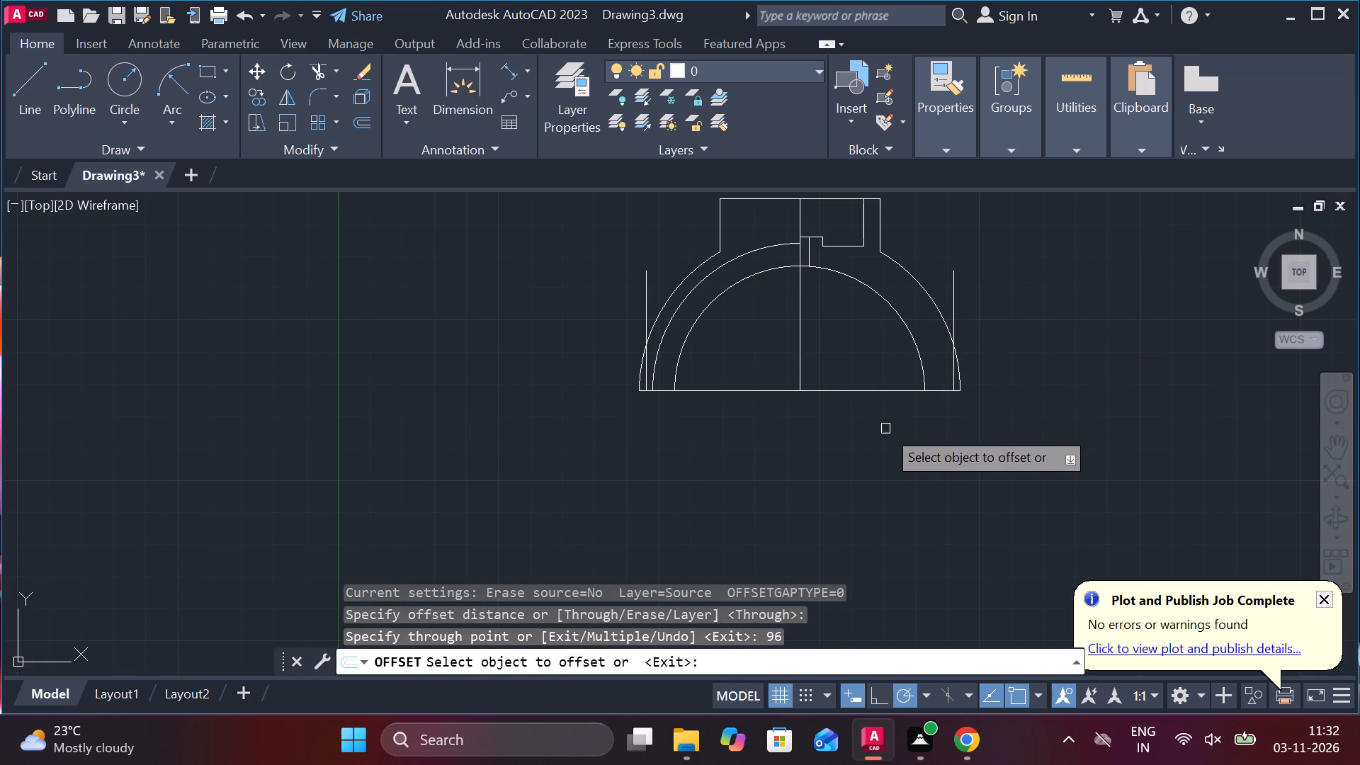
pyautogui.scroll(1, 708, 438)
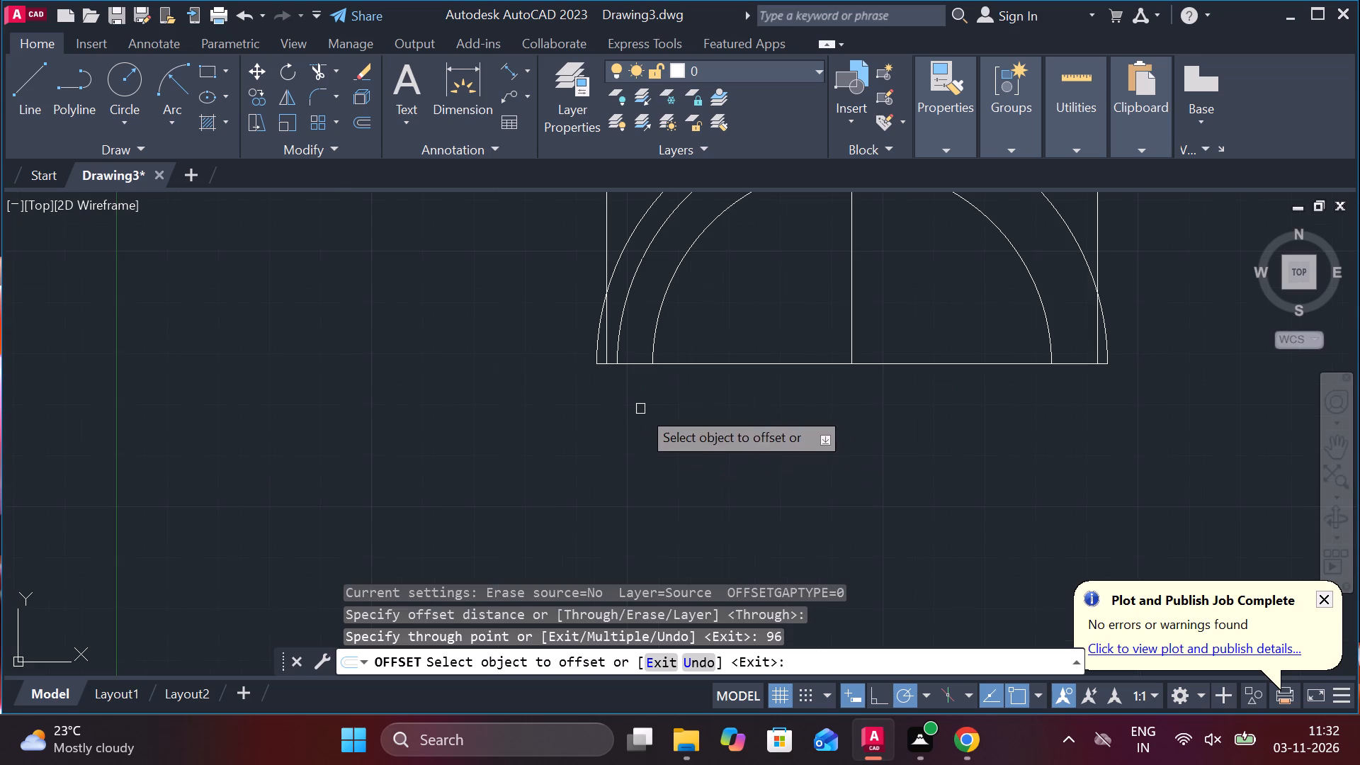
pyautogui.press('Escape')
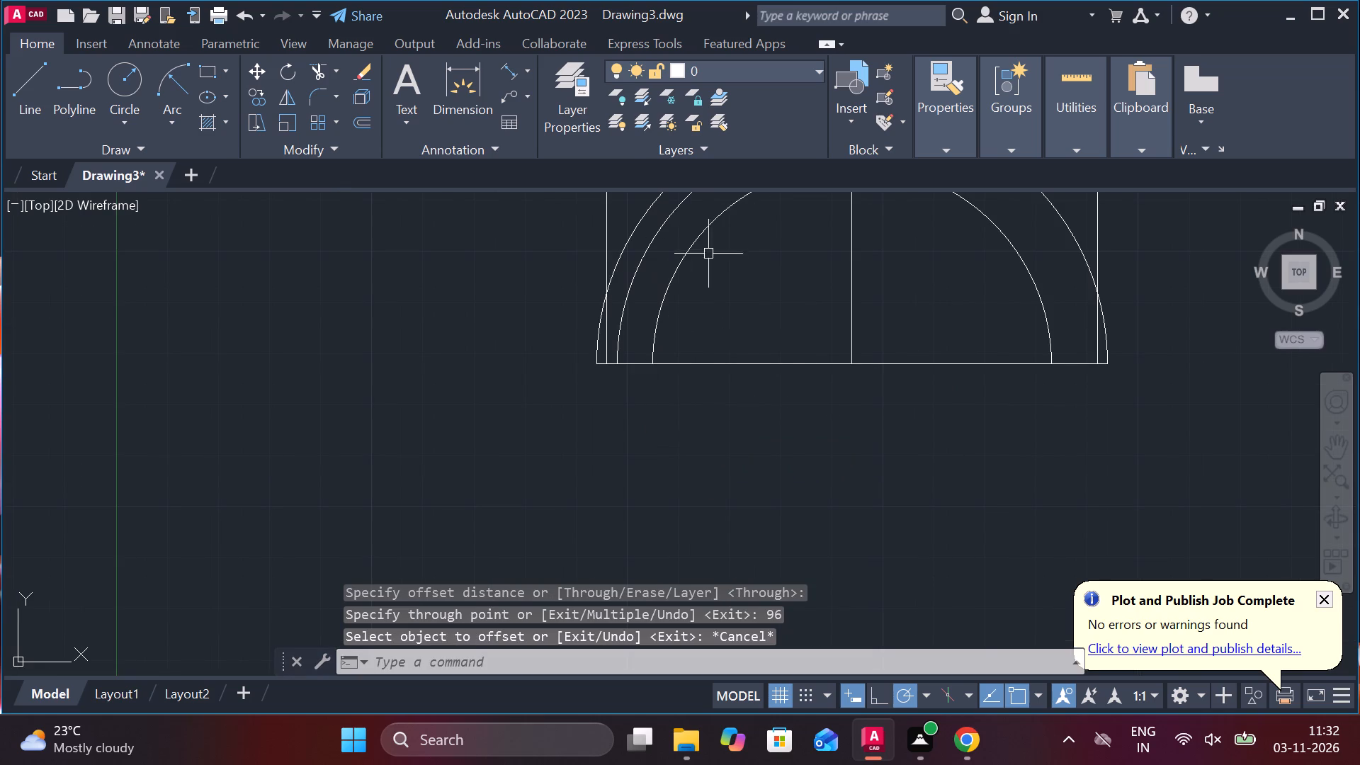
# Lengthen the left outer vertical line downward from its lower end, well below the baseline.
pyautogui.click(603, 208)
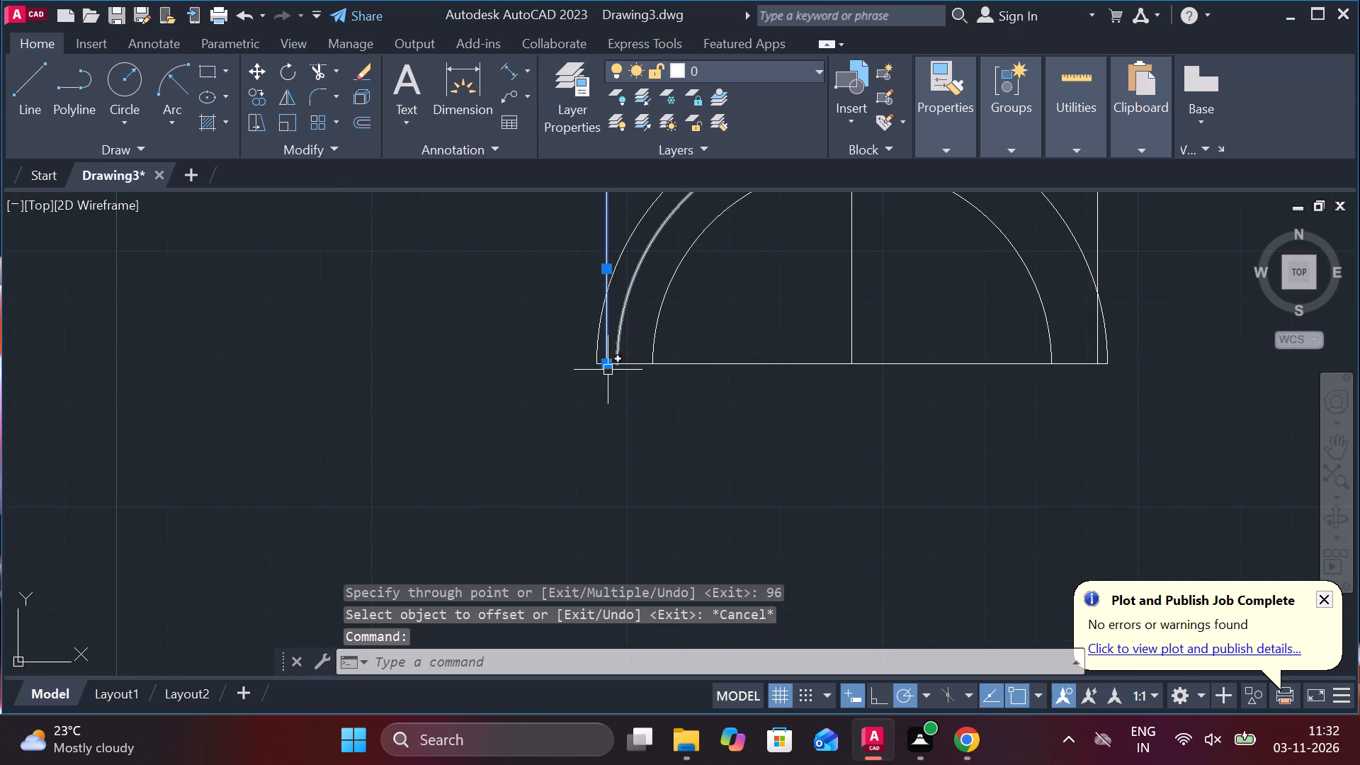
pyautogui.click(656, 421)
pyautogui.scroll(-2, 656, 426)
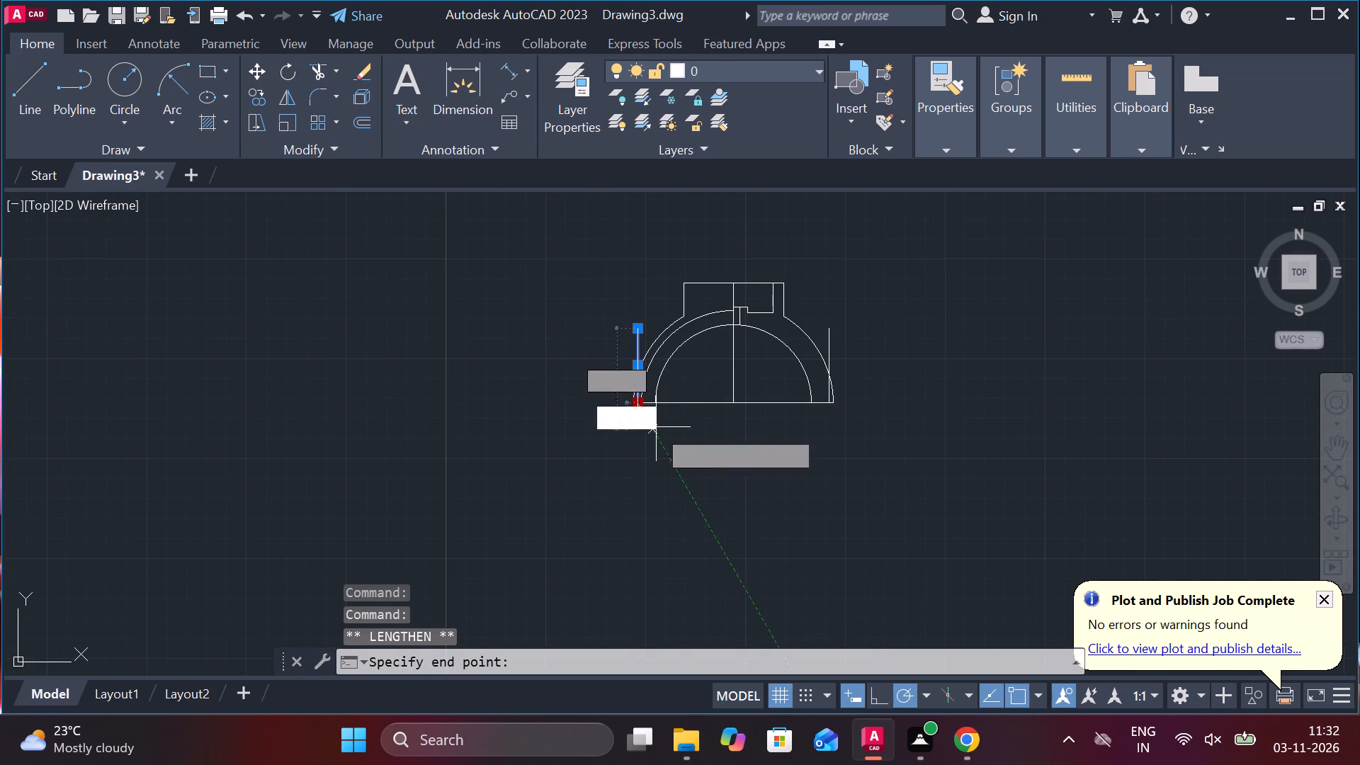
pyautogui.click(648, 528)
pyautogui.press('Escape')
pyautogui.scroll(1, 868, 335)
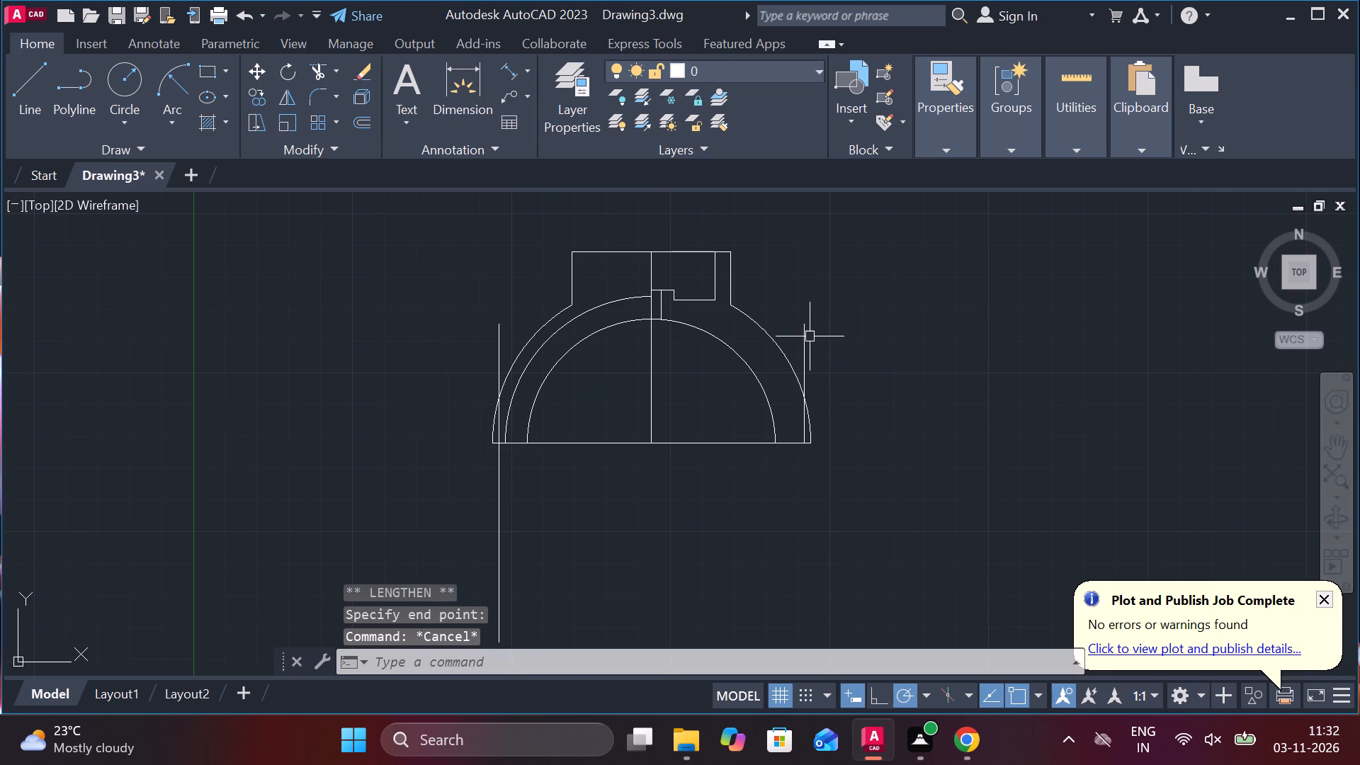
# Lengthen the right outer vertical line downward from its lower end, well below the baseline.
pyautogui.click(808, 335)
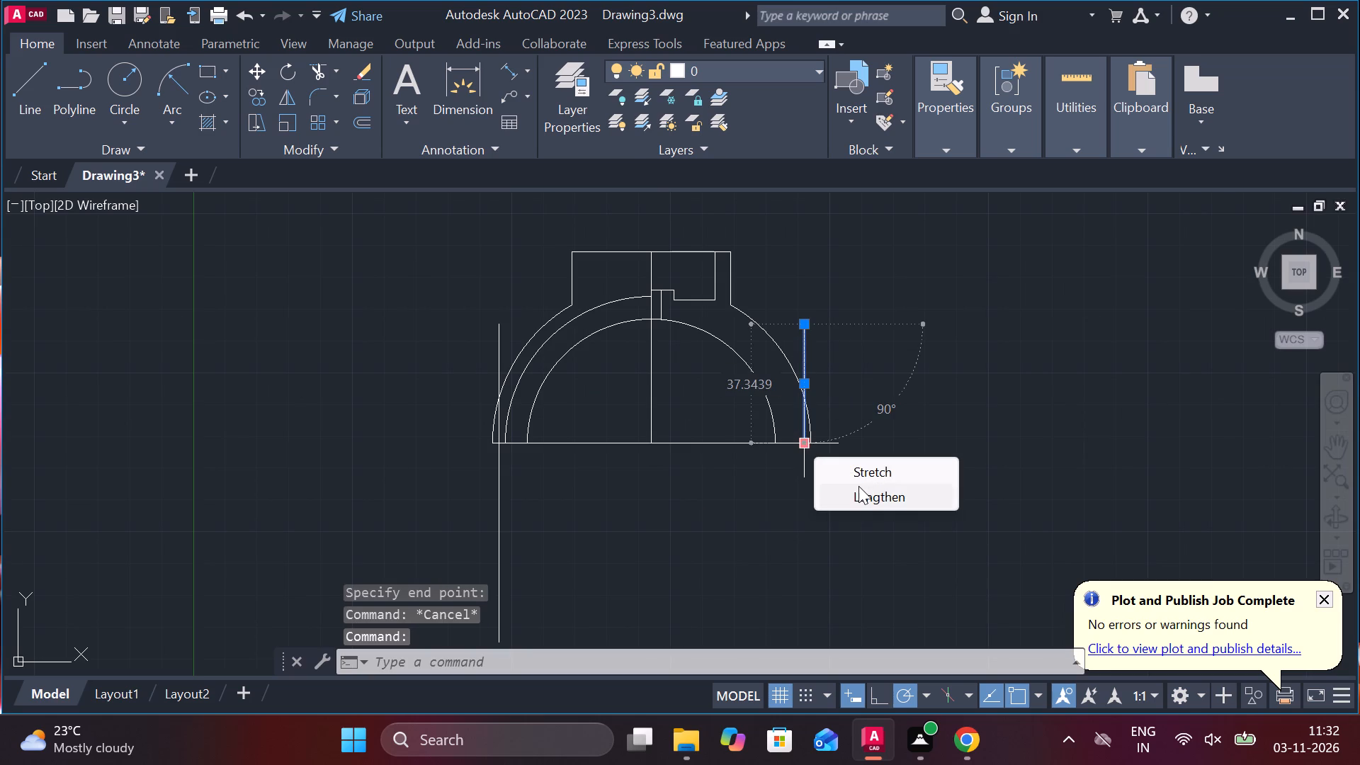
pyautogui.click(858, 486)
pyautogui.scroll(-1, 812, 490)
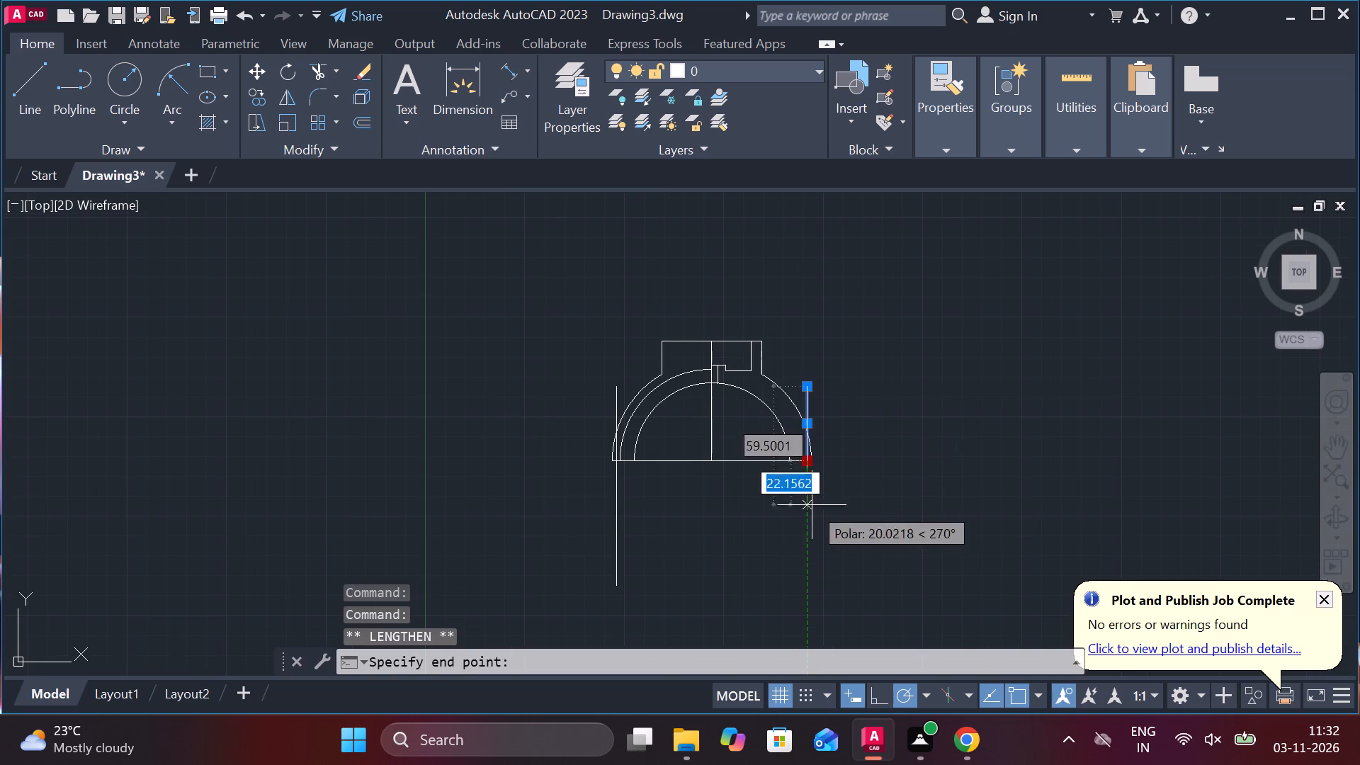
pyautogui.click(812, 577)
pyautogui.scroll(1, 684, 504)
pyautogui.scroll(2, 580, 478)
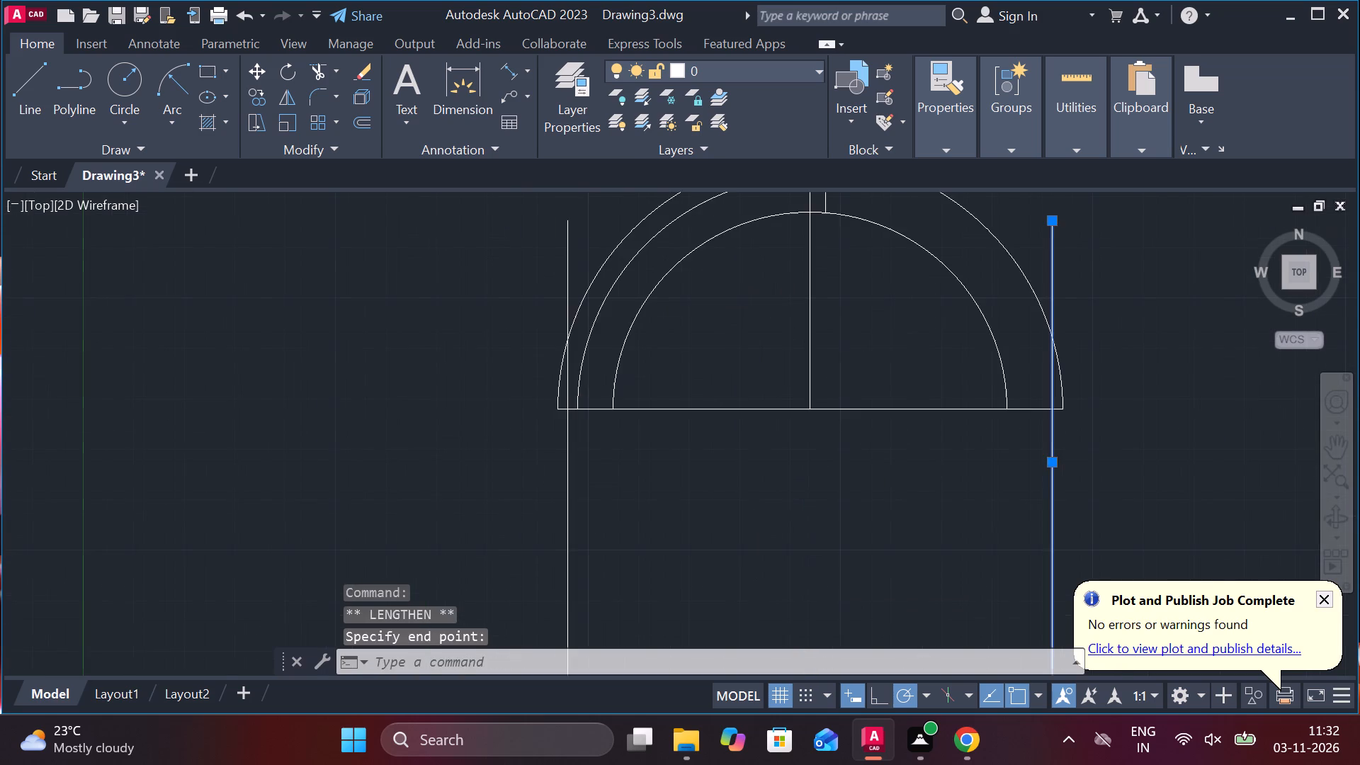
pyautogui.middleClick(606, 480)
pyautogui.press('Escape')
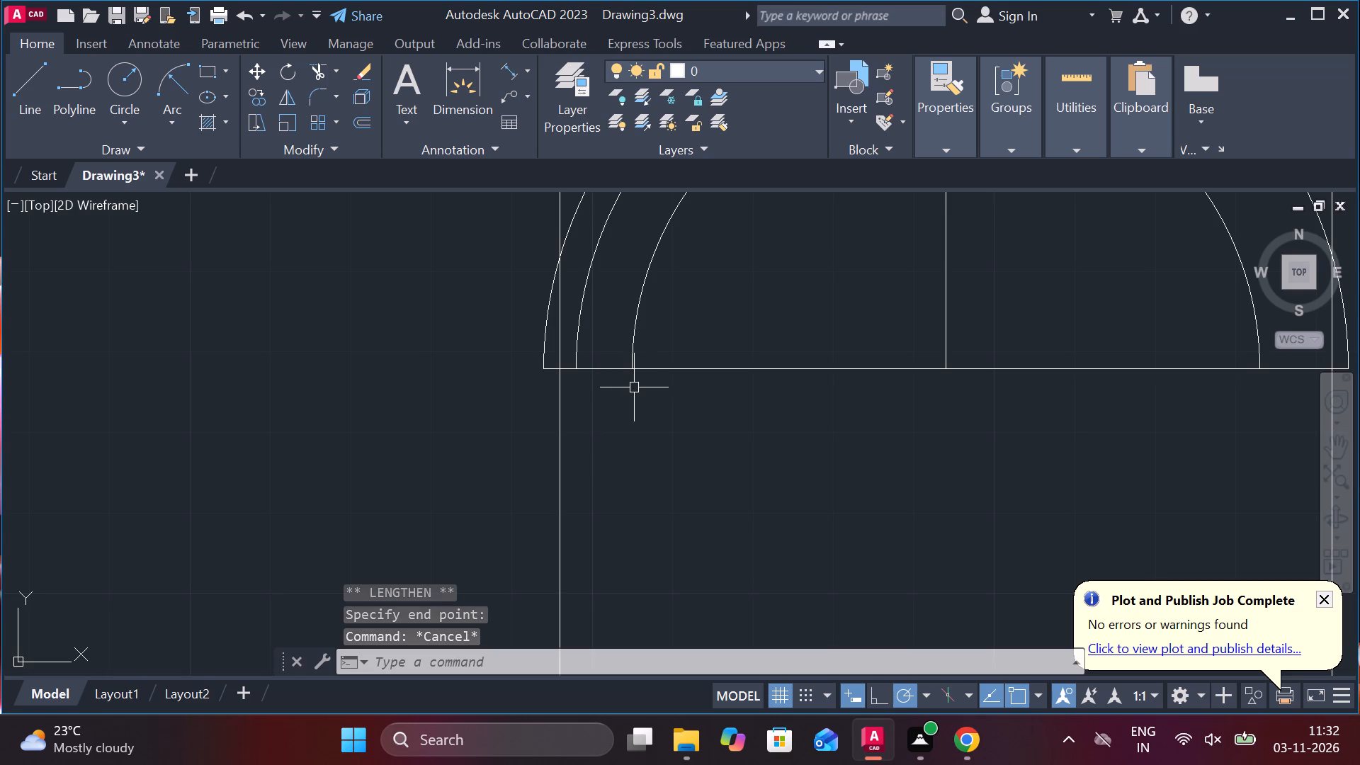
# Trim the short piece of the baseline lying outside the left outer vertical line.
pyautogui.scroll(1, 634, 387)
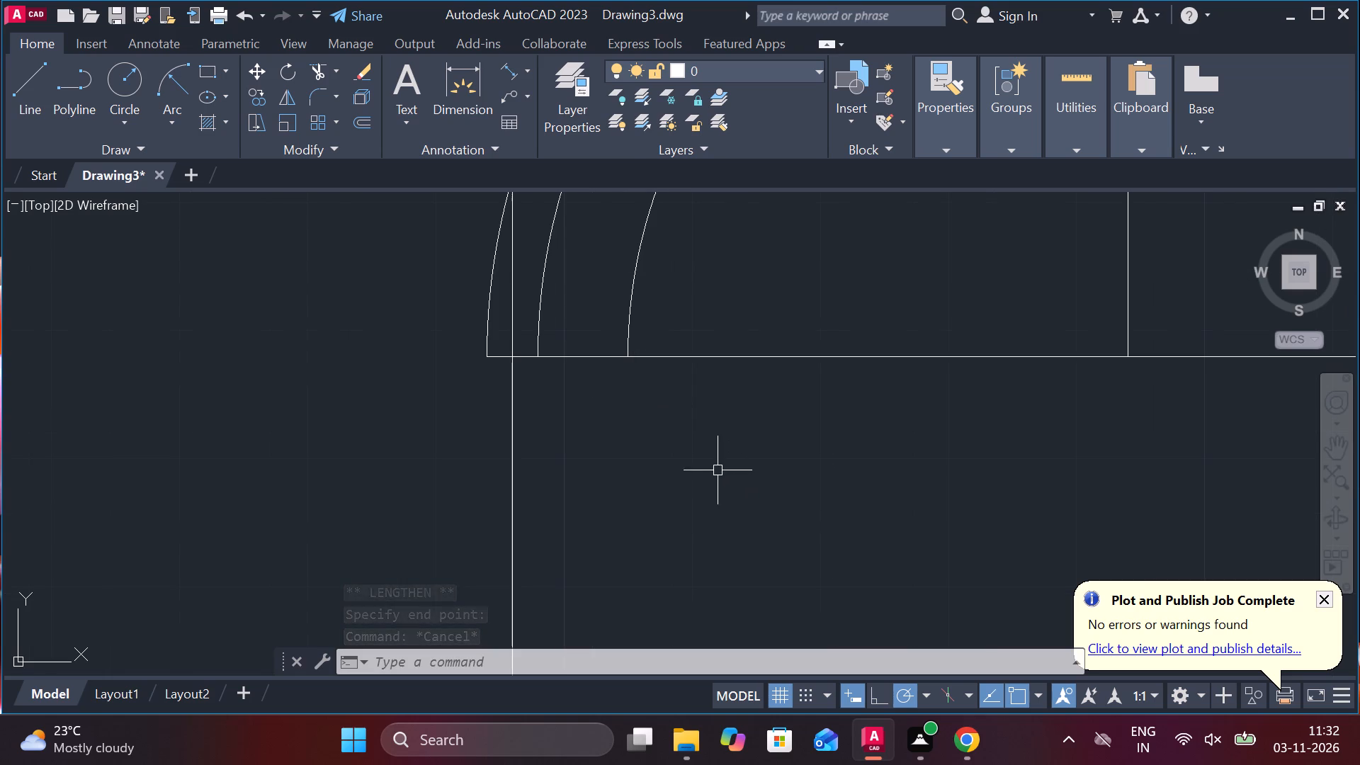
pyautogui.press('t')
pyautogui.press('r')
pyautogui.press('space')
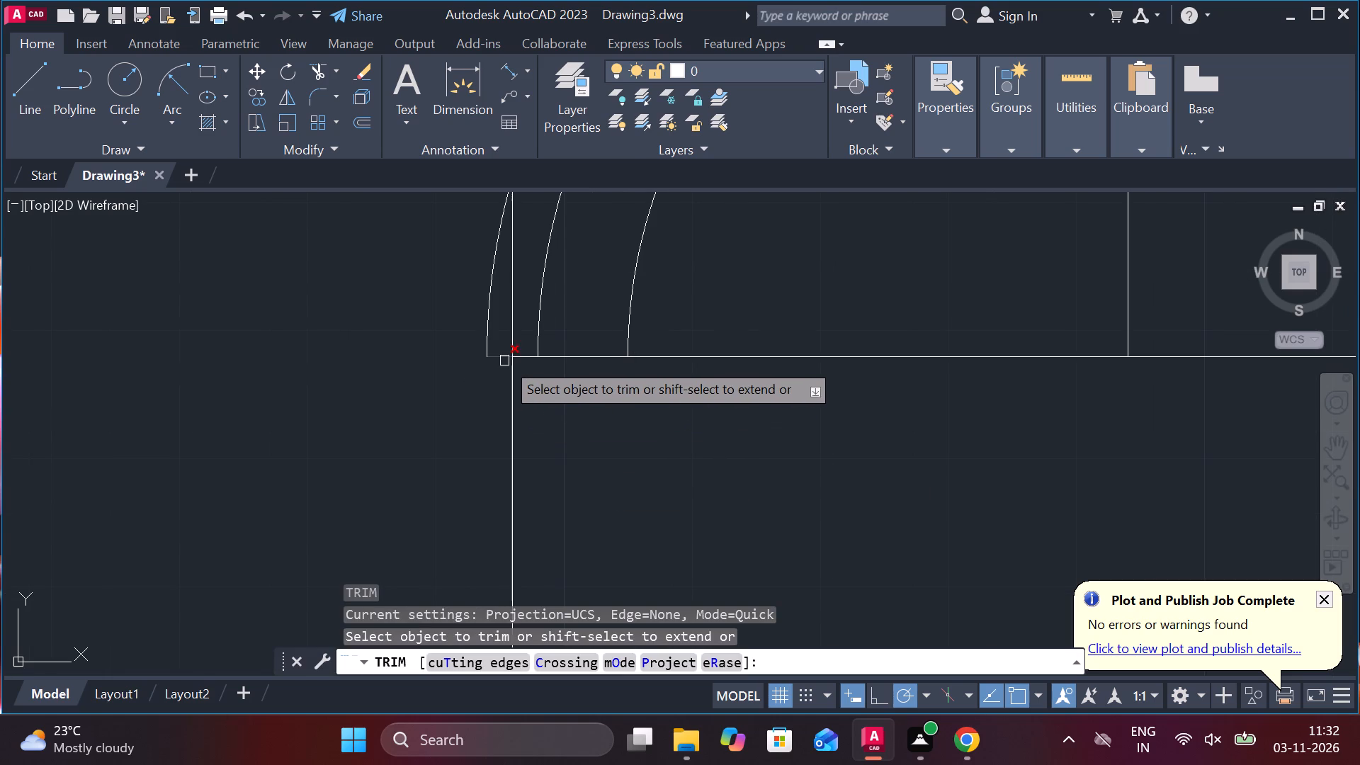
pyautogui.click(504, 361)
pyautogui.scroll(-3, 501, 378)
pyautogui.scroll(1, 803, 363)
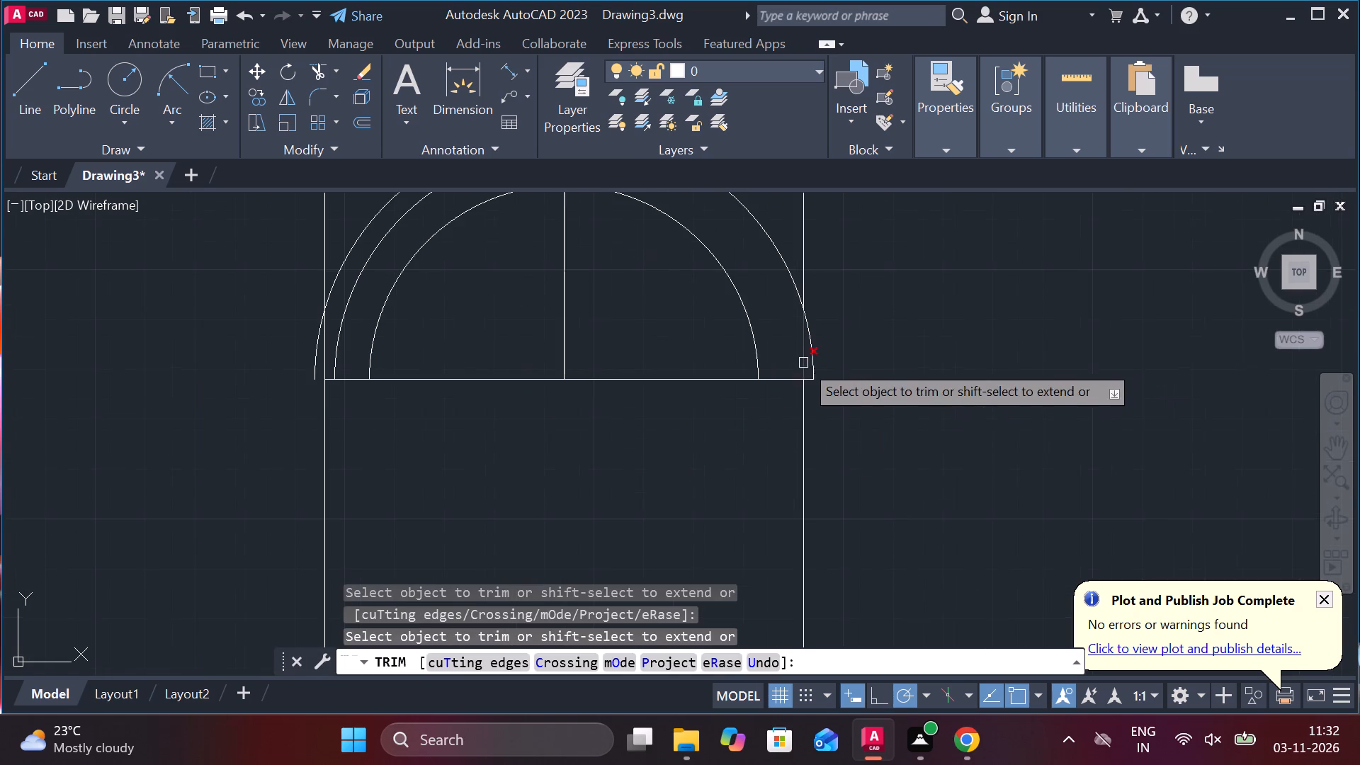
pyautogui.moveTo(499, 423); pyautogui.dragTo(891, 435, button='middle')
pyautogui.scroll(1, 783, 412)
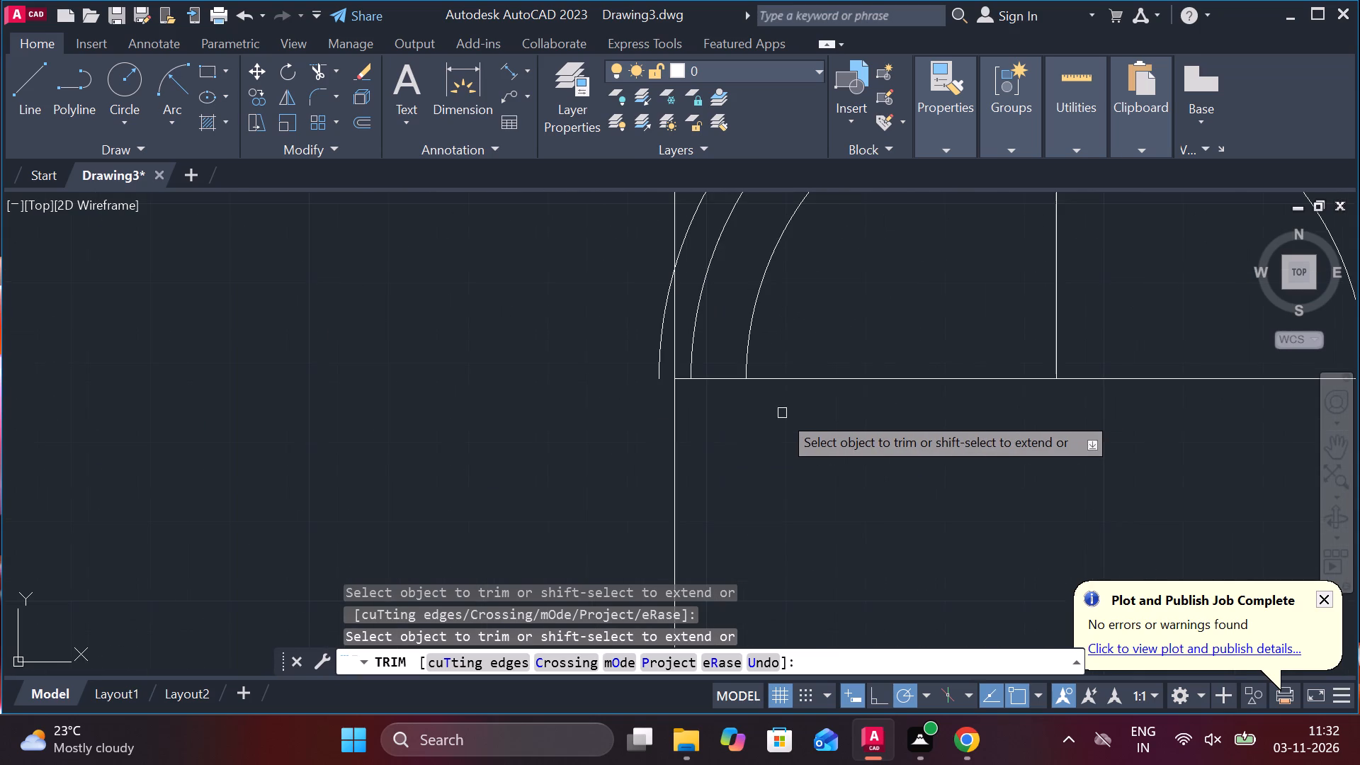
pyautogui.moveTo(783, 419); pyautogui.dragTo(673, 578, button='middle')
pyautogui.moveTo(682, 475); pyautogui.dragTo(669, 428, button='middle')
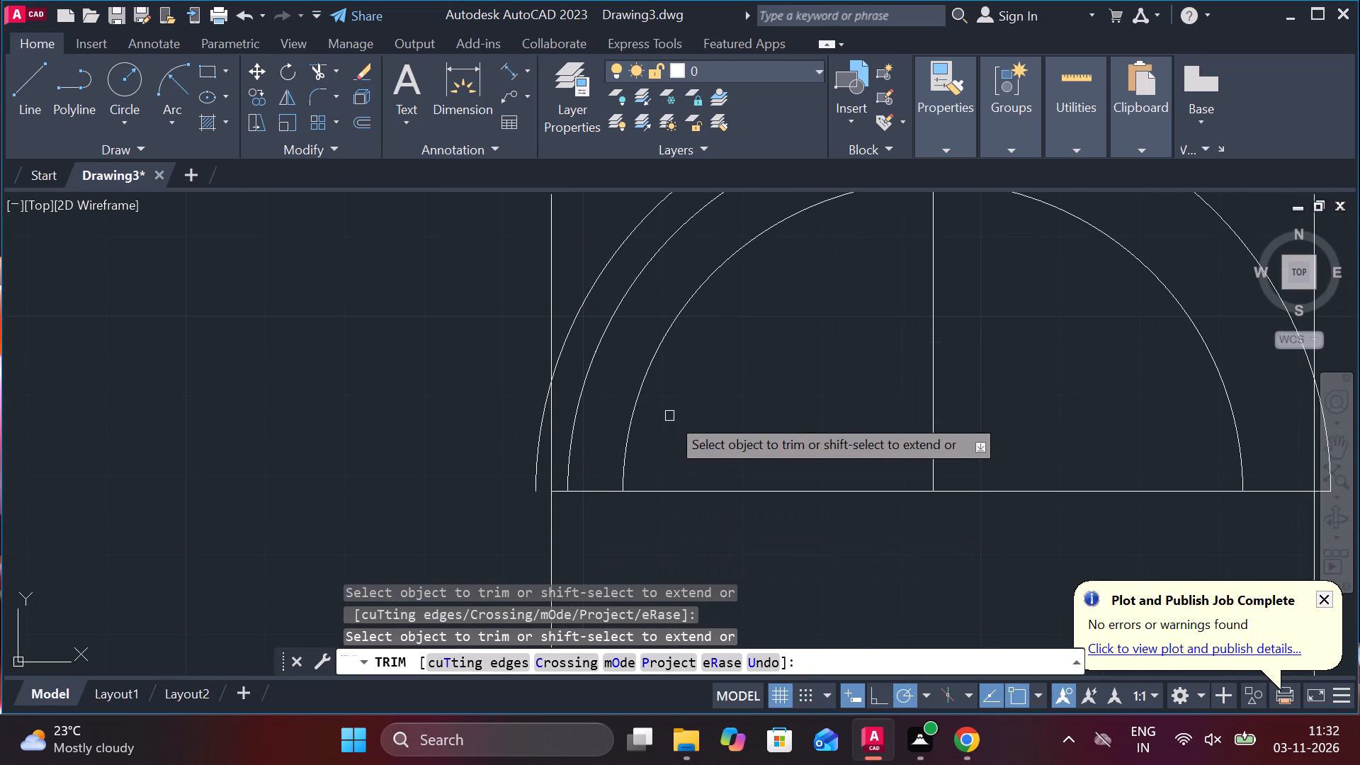
pyautogui.press('Escape')
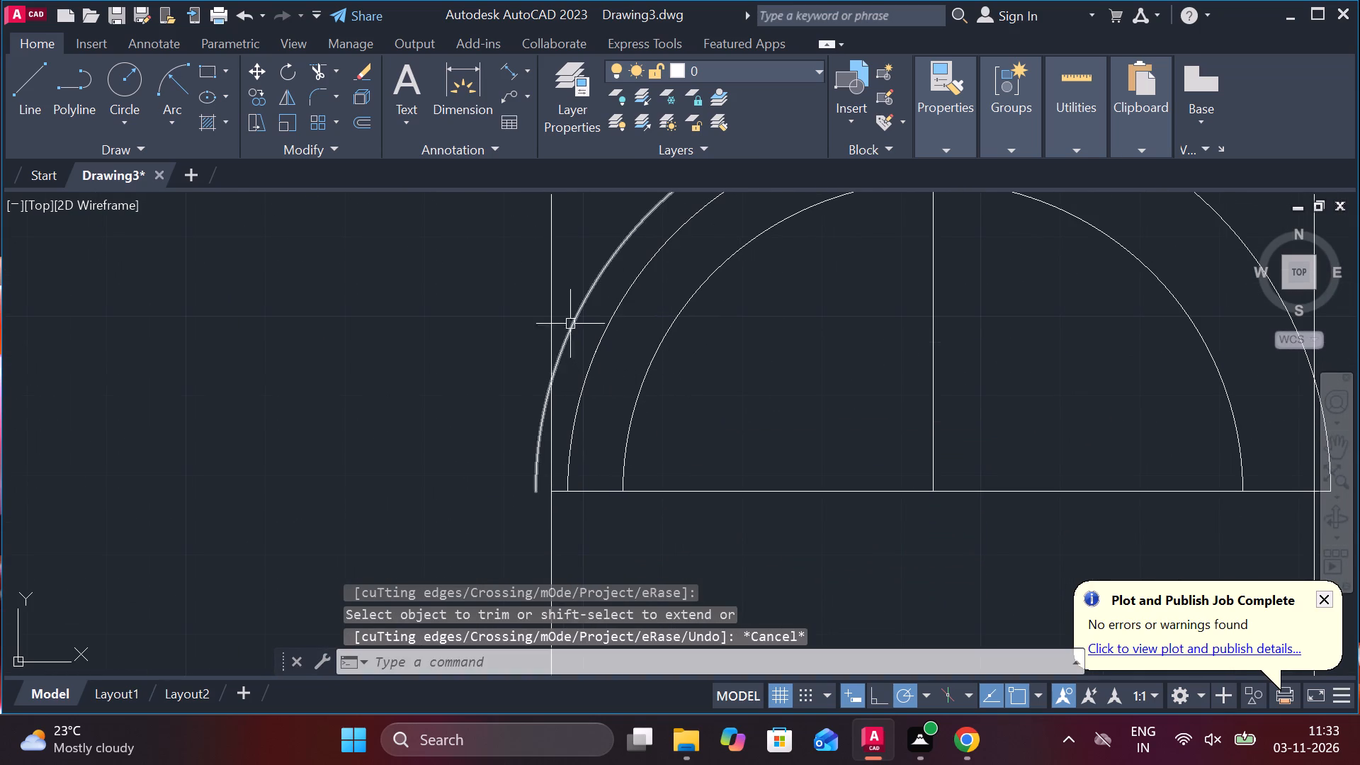
# Offset the left outer vertical line 4 to the right.
pyautogui.click(550, 289)
pyautogui.press('o')
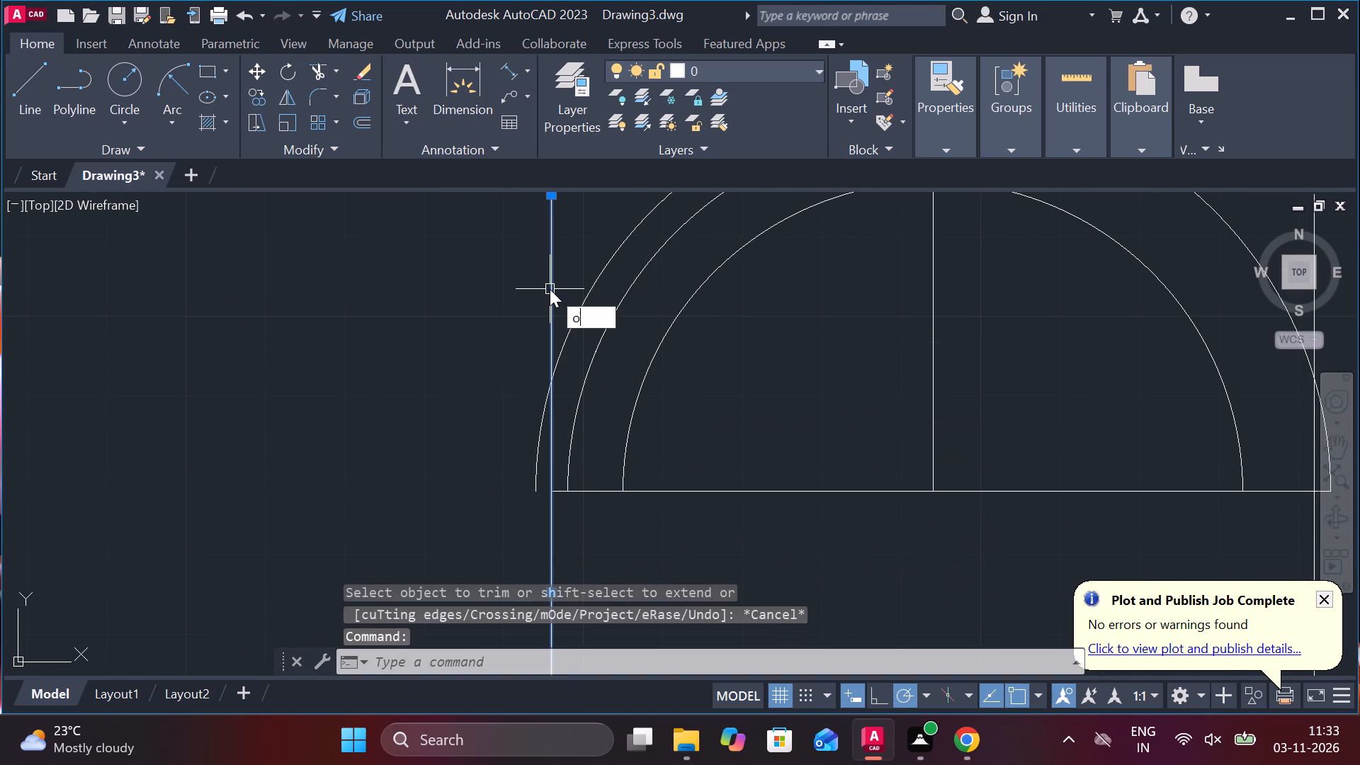
pyautogui.press('Return')
pyautogui.press('Return')
pyautogui.write('4')
pyautogui.press('space')
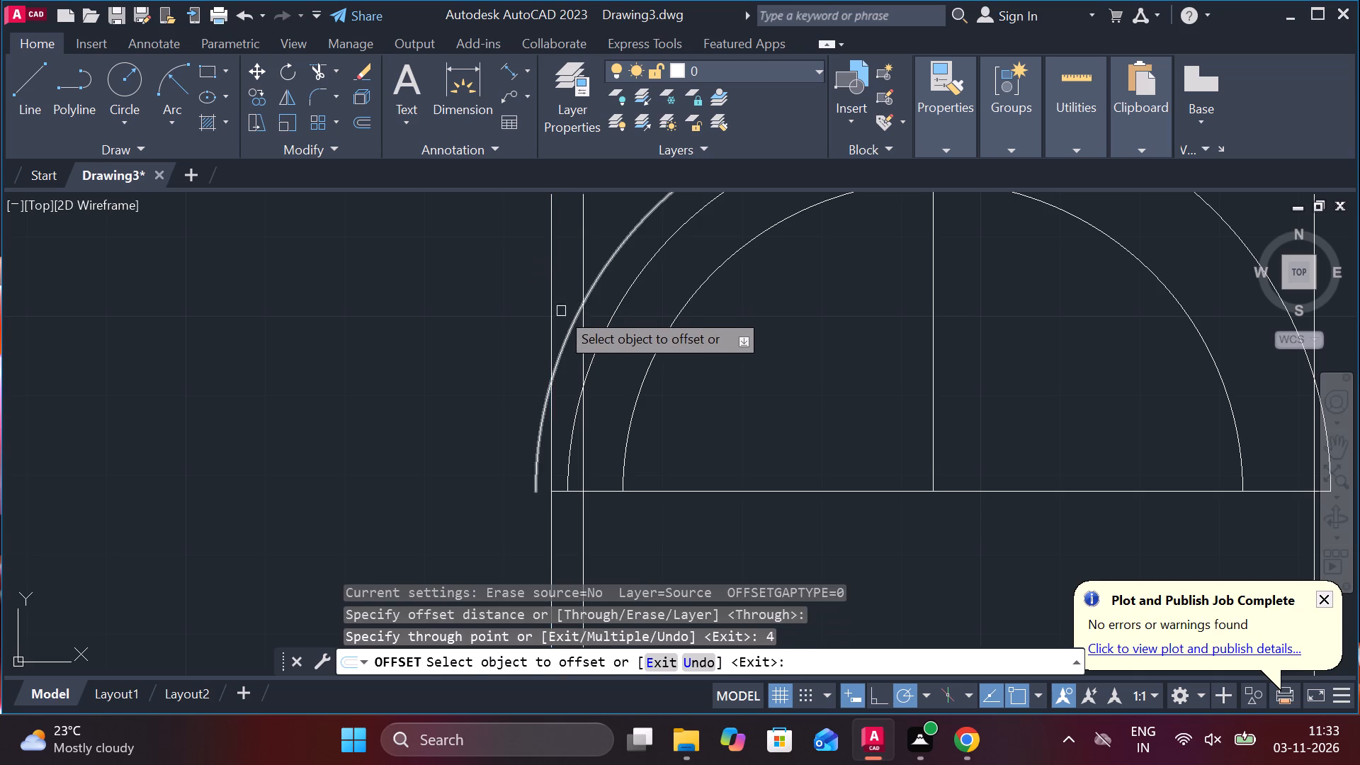
# Offset the left outer vertical line to the left twice, at distances of 4 and 8.
pyautogui.click(547, 276)
pyautogui.write('4')
pyautogui.press('space')
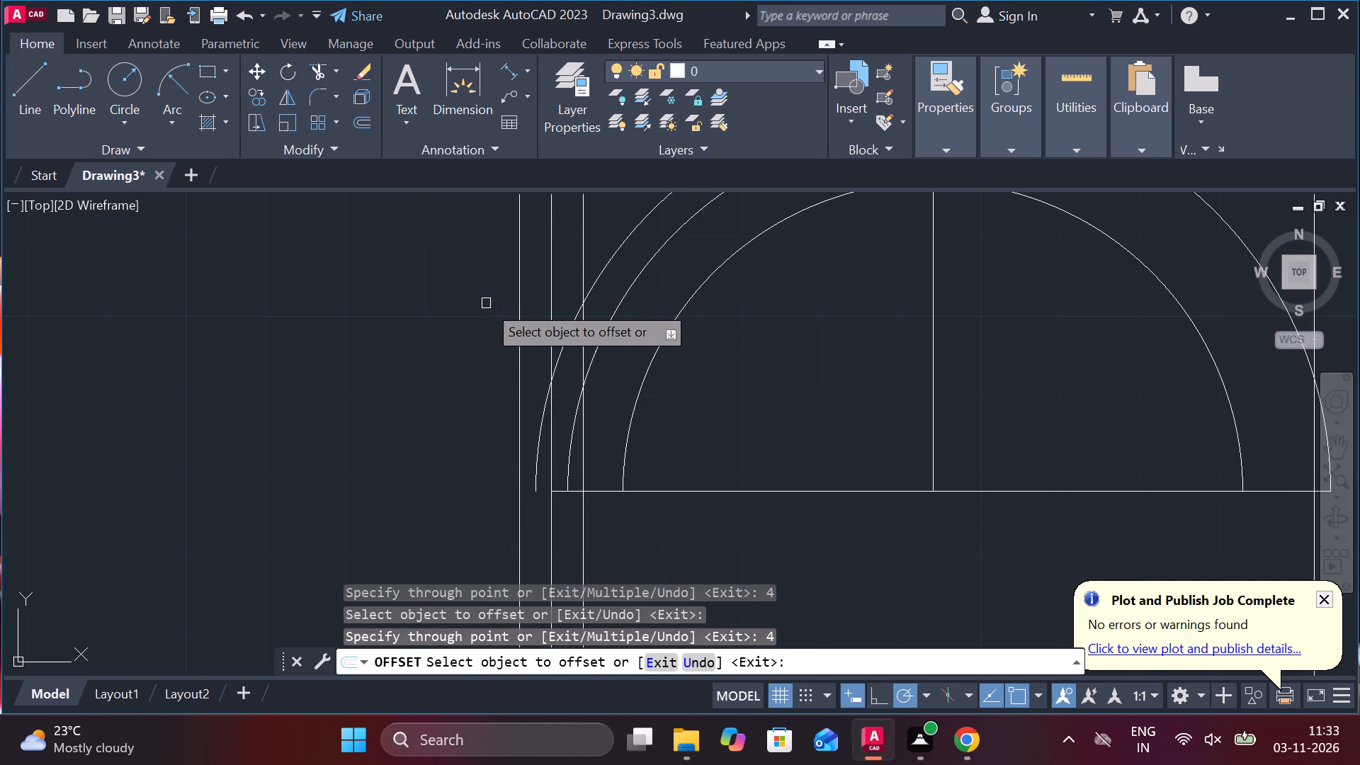
pyautogui.click(552, 479)
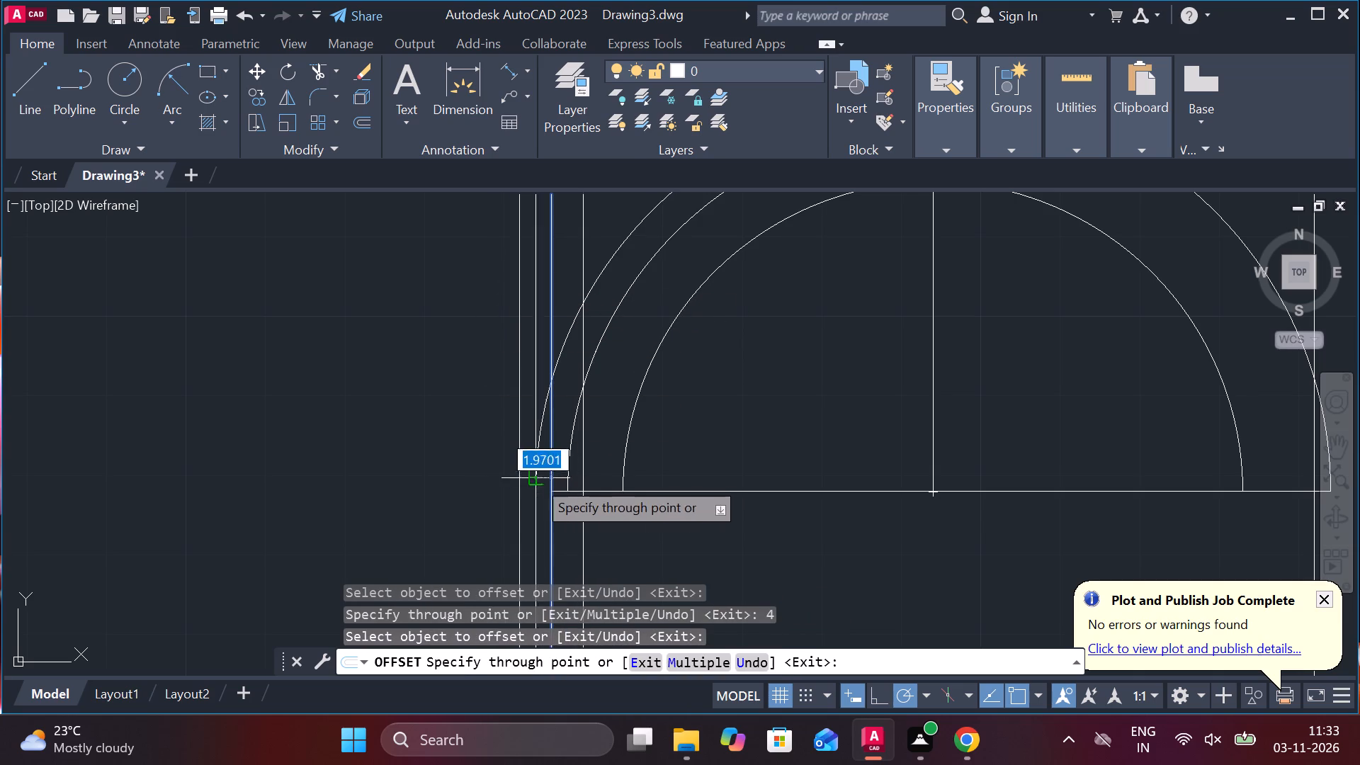
pyautogui.press('8')
pyautogui.press('Return')
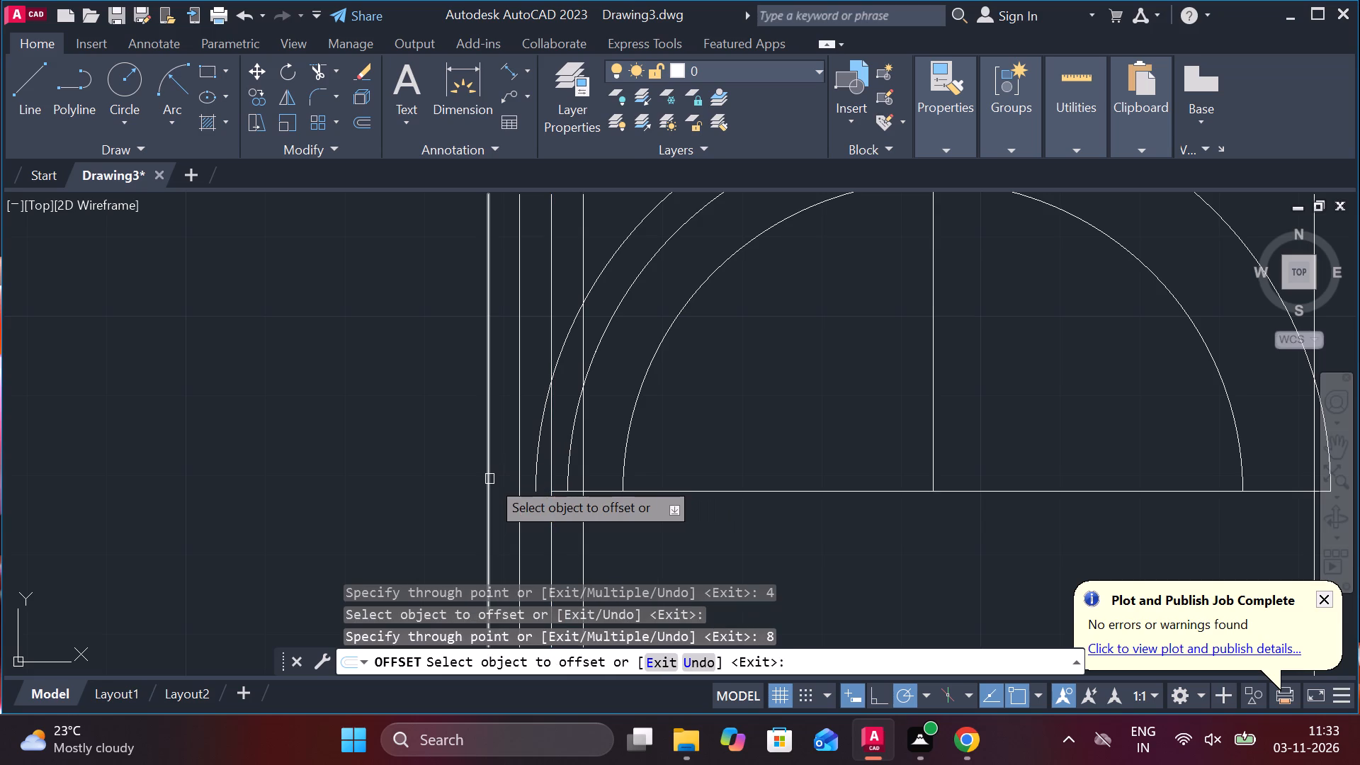
pyautogui.scroll(-1, 597, 447)
pyautogui.scroll(1, 634, 497)
pyautogui.press('Escape')
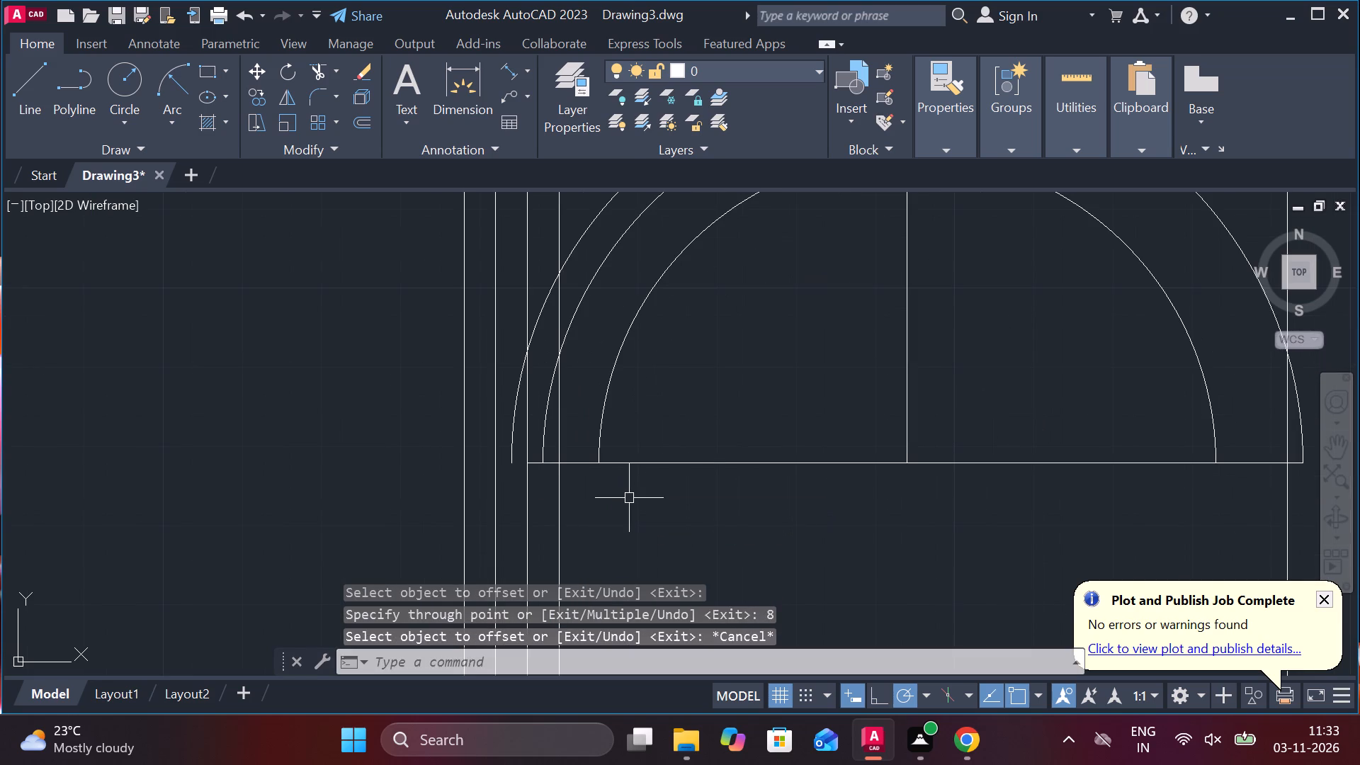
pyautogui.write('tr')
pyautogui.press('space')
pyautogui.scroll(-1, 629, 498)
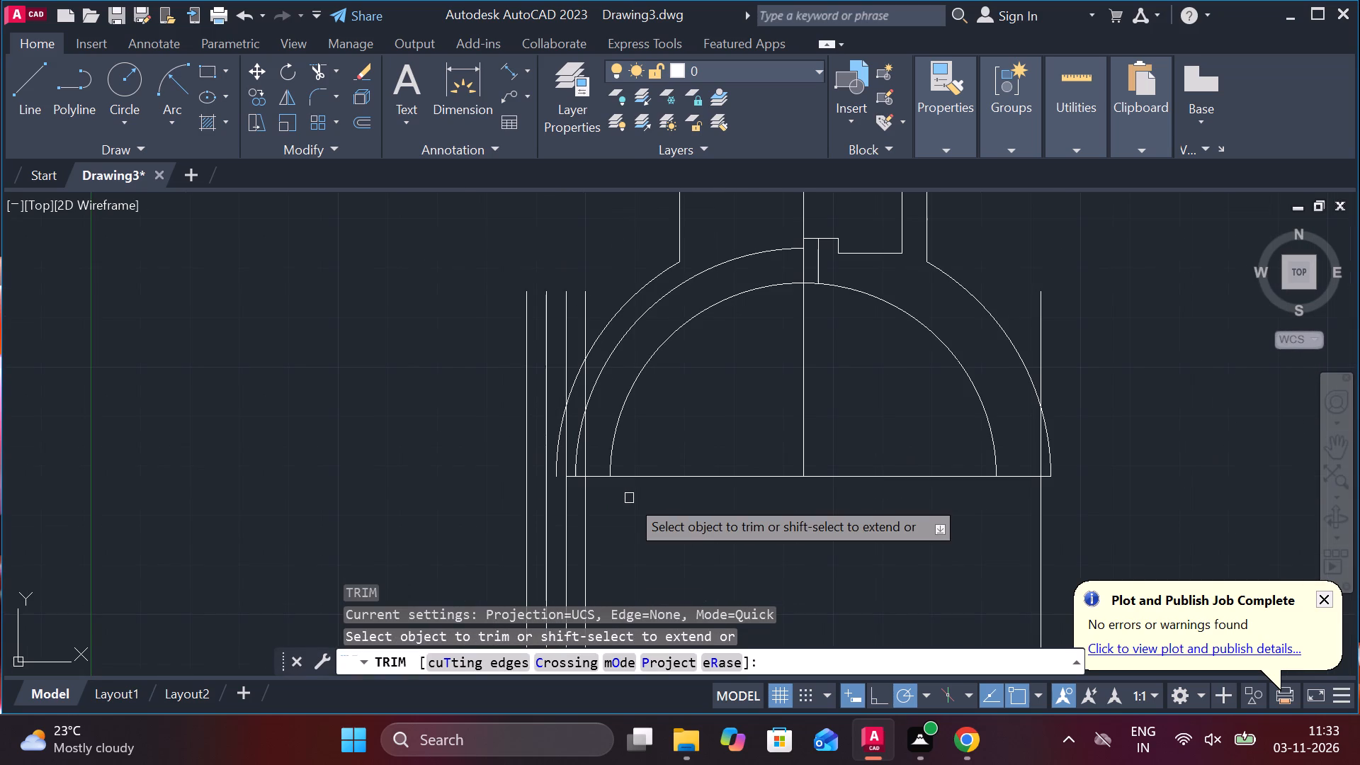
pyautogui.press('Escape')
# Offset the horizontal baseline 3 upward.
pyautogui.click(633, 473)
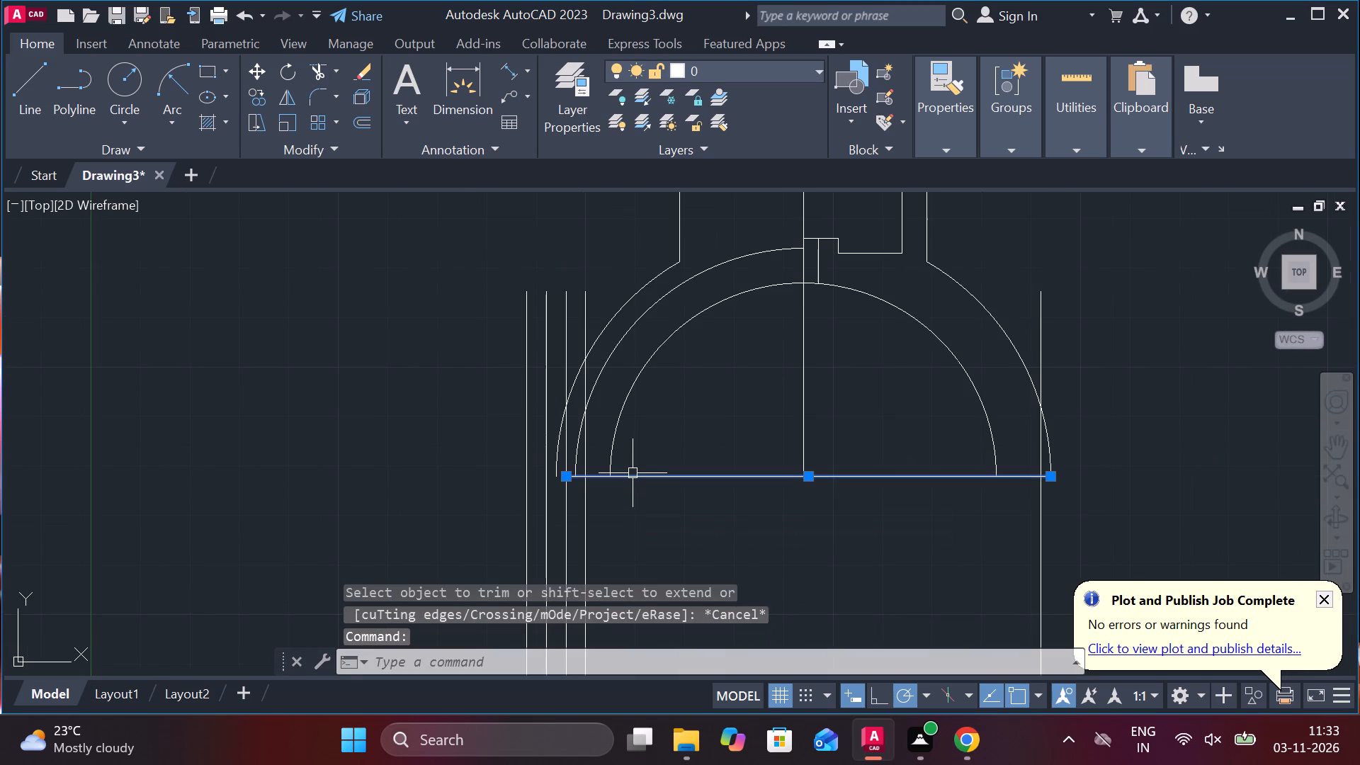
pyautogui.press('o')
pyautogui.press('Return')
pyautogui.press('Return')
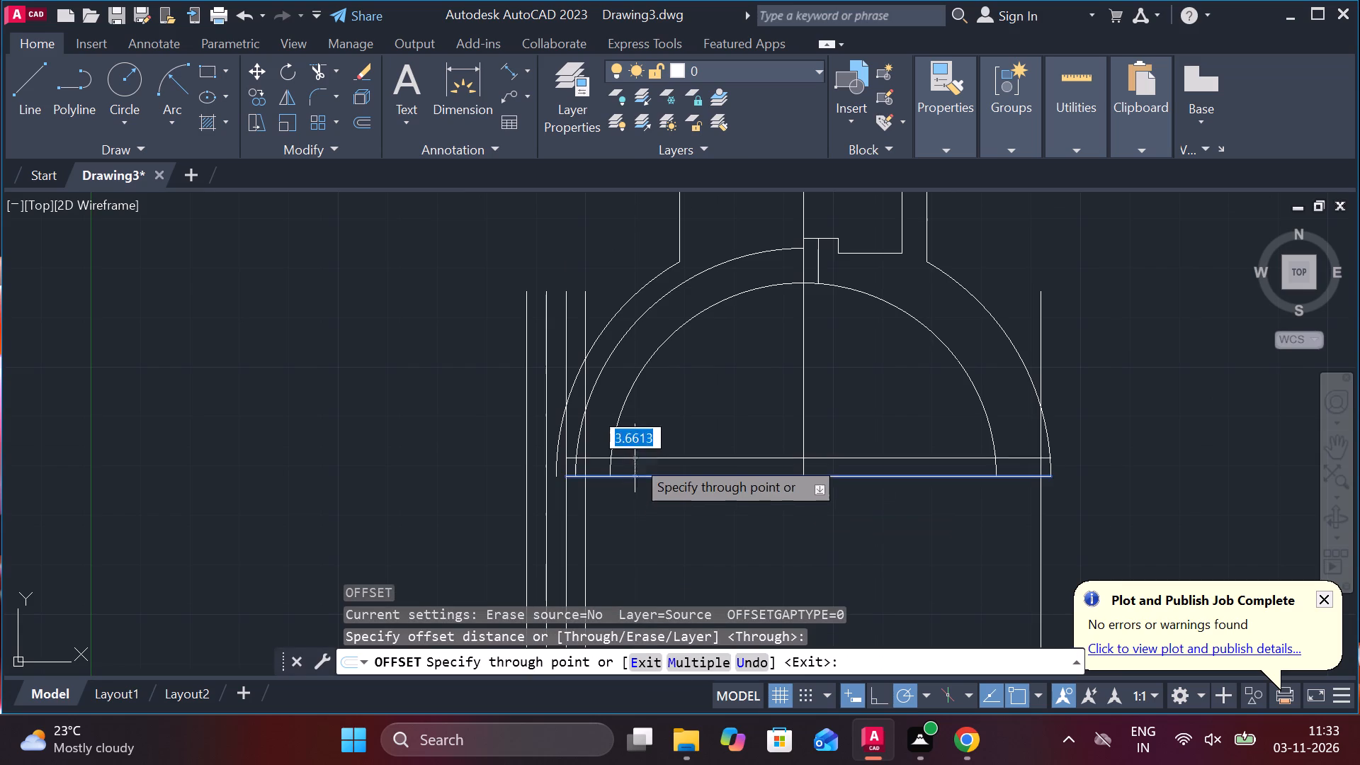
pyautogui.press('3')
pyautogui.press('Return')
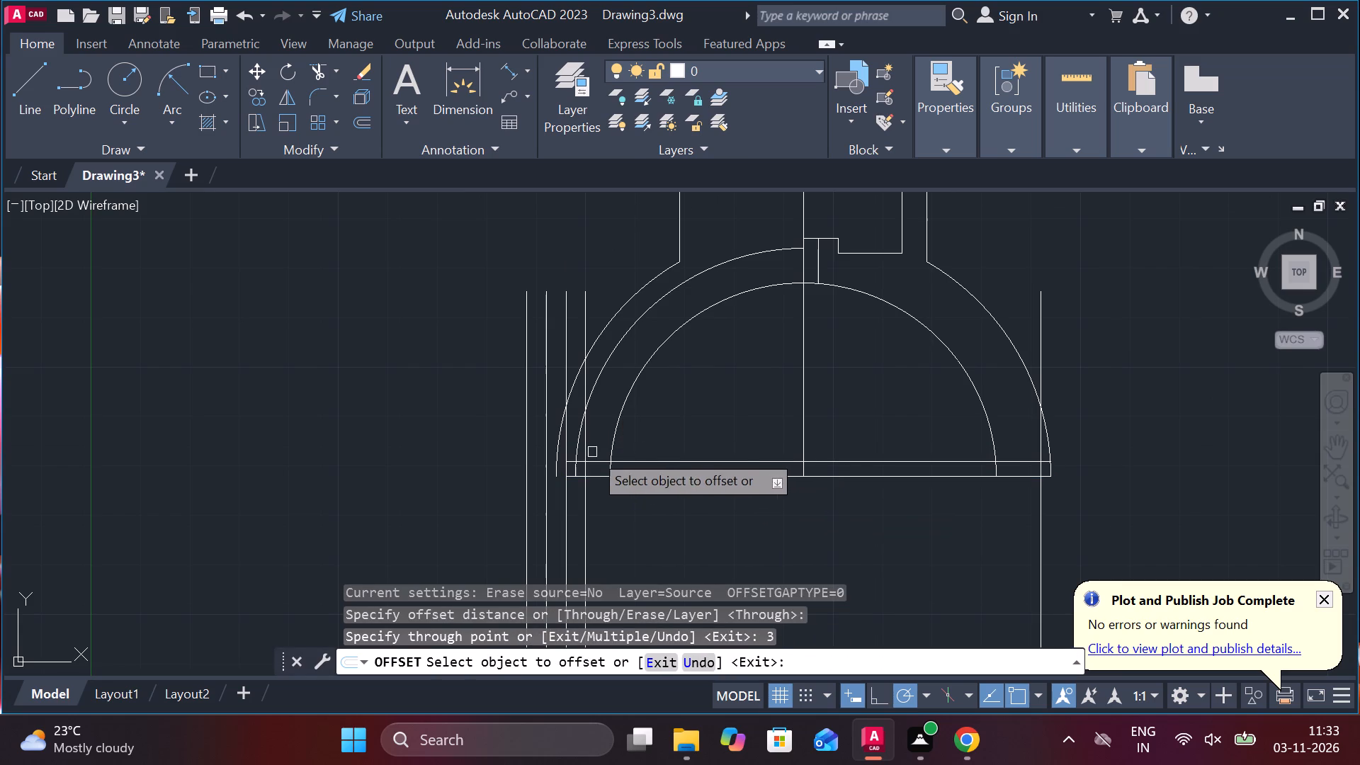
pyautogui.press('Escape')
# Extend the line 3 above the baseline leftward to the outermost left vertical line.
pyautogui.write('ex')
pyautogui.press('space')
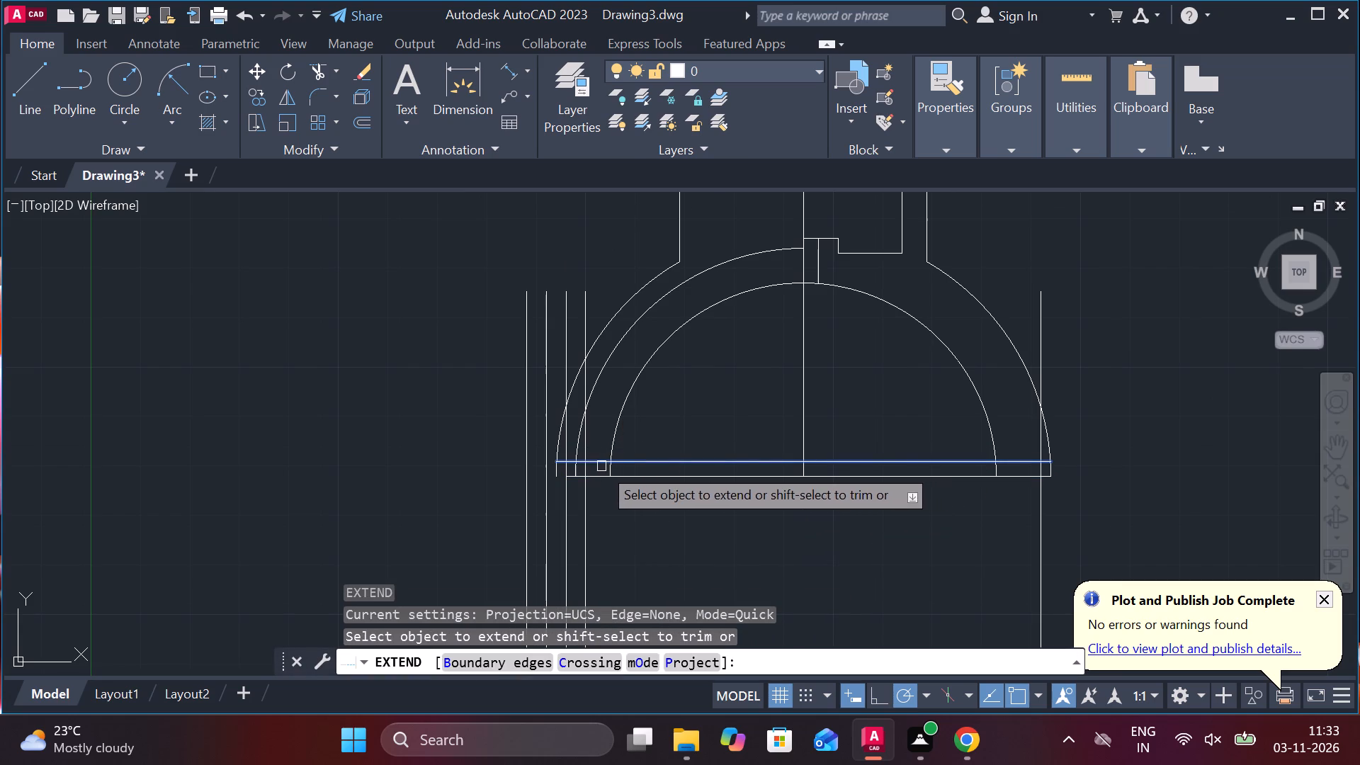
pyautogui.scroll(3, 572, 466)
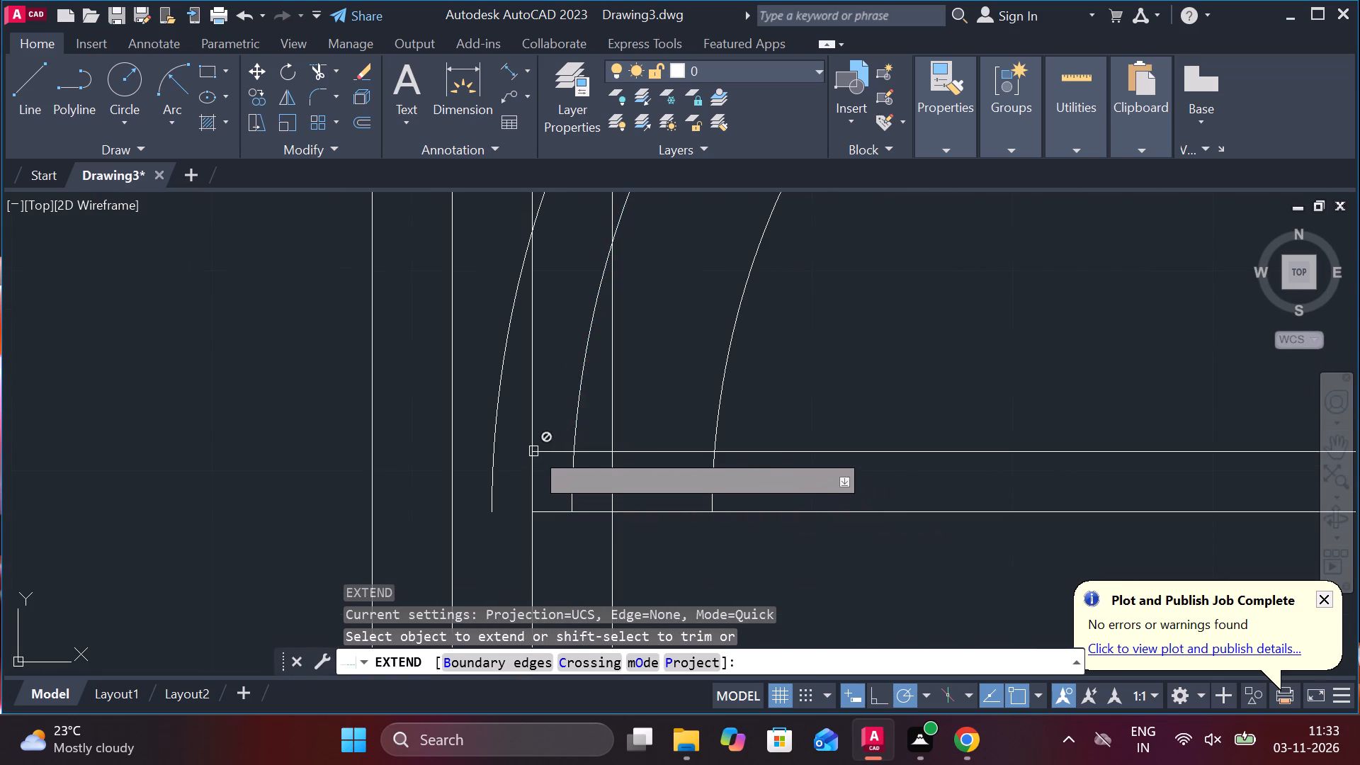
pyautogui.click(543, 450)
pyautogui.click(531, 453)
pyautogui.click(515, 452)
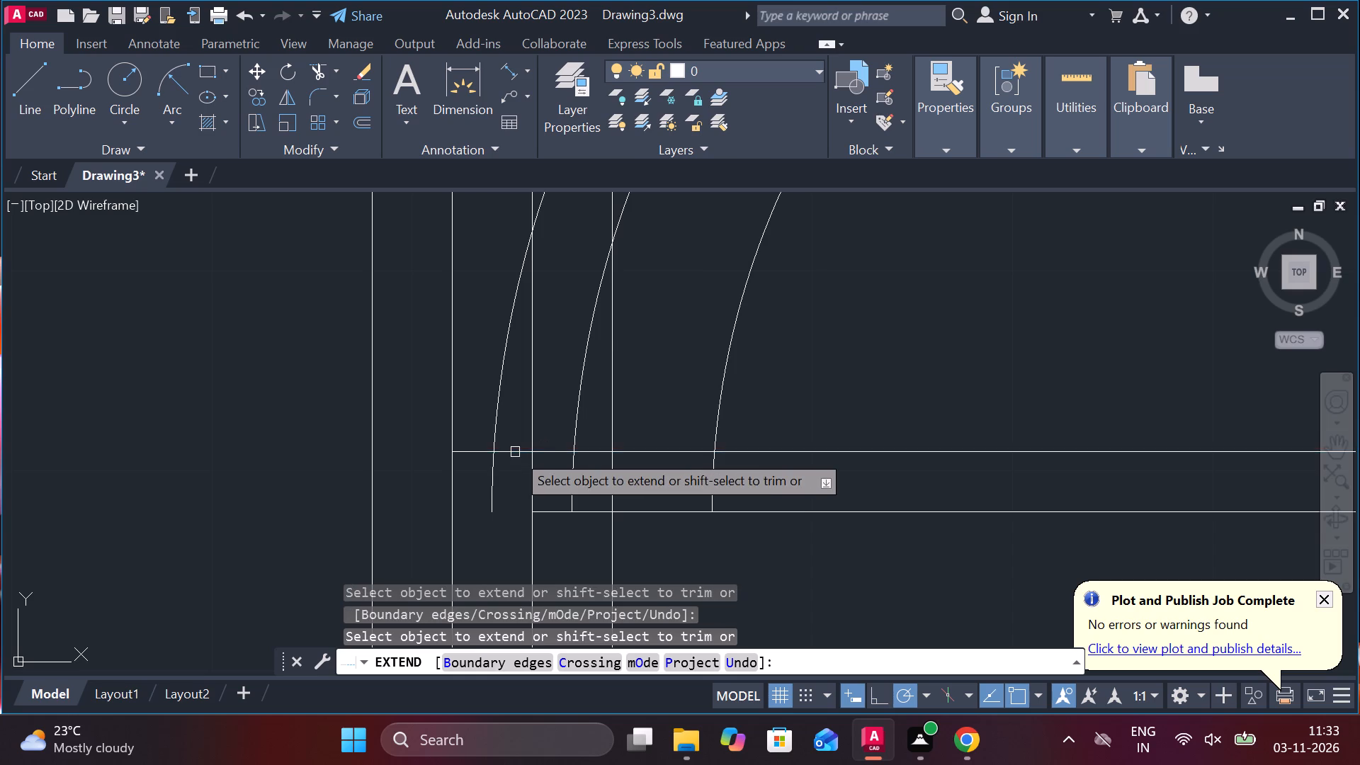
pyautogui.scroll(-3, 515, 452)
pyautogui.scroll(3, 502, 465)
pyautogui.click(499, 418)
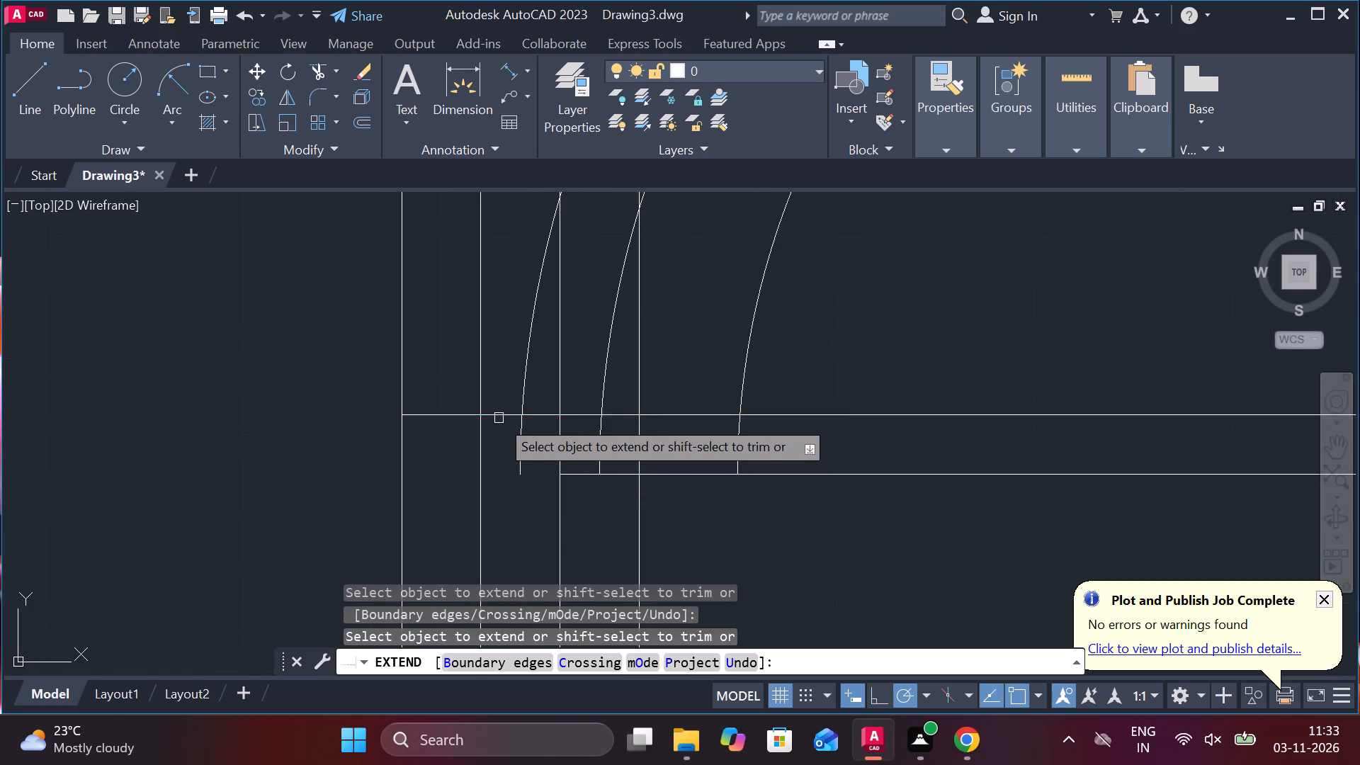
pyautogui.scroll(-2, 499, 418)
pyautogui.moveTo(628, 460); pyautogui.dragTo(658, 464, button='middle')
pyautogui.press('Escape')
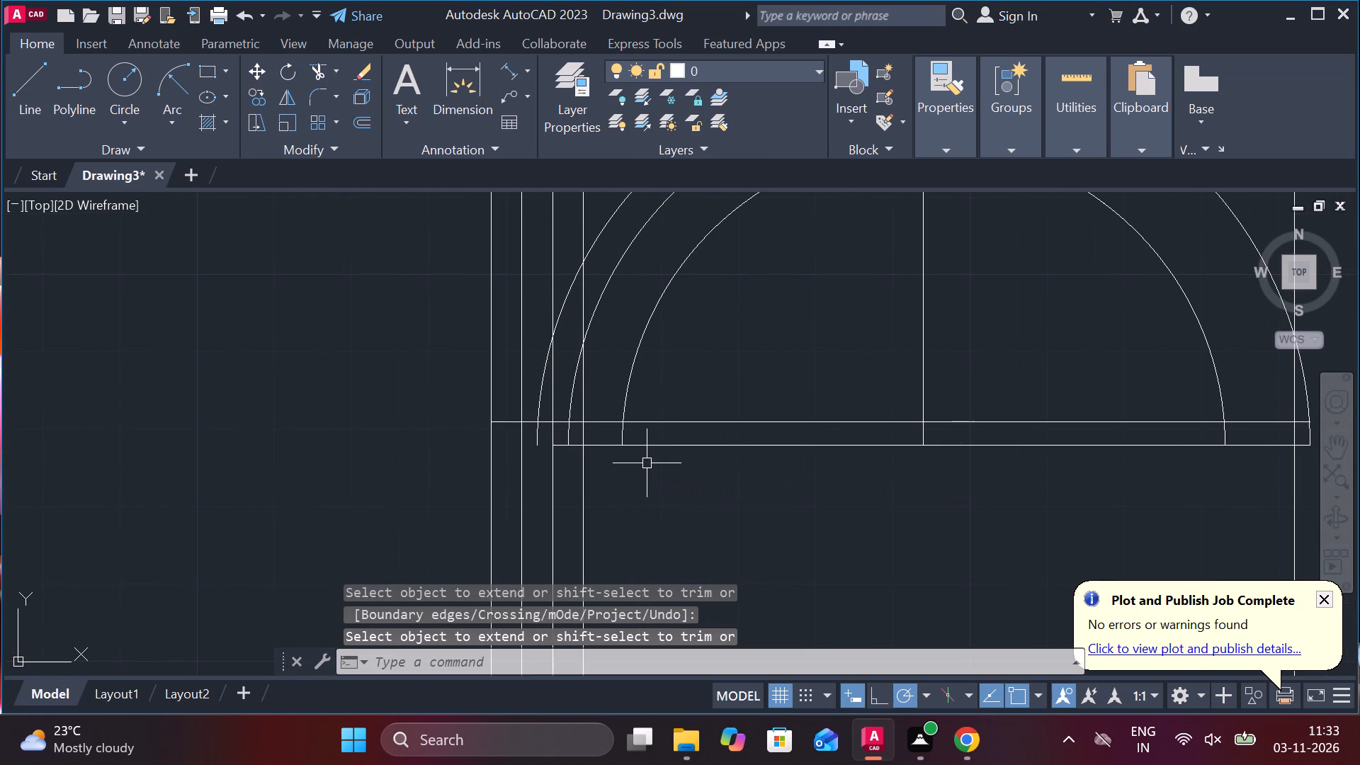
# Trim away the lower portions of the four left vertical lines below the baseline and the line 3 above it.
pyautogui.write('tr')
pyautogui.press('space')
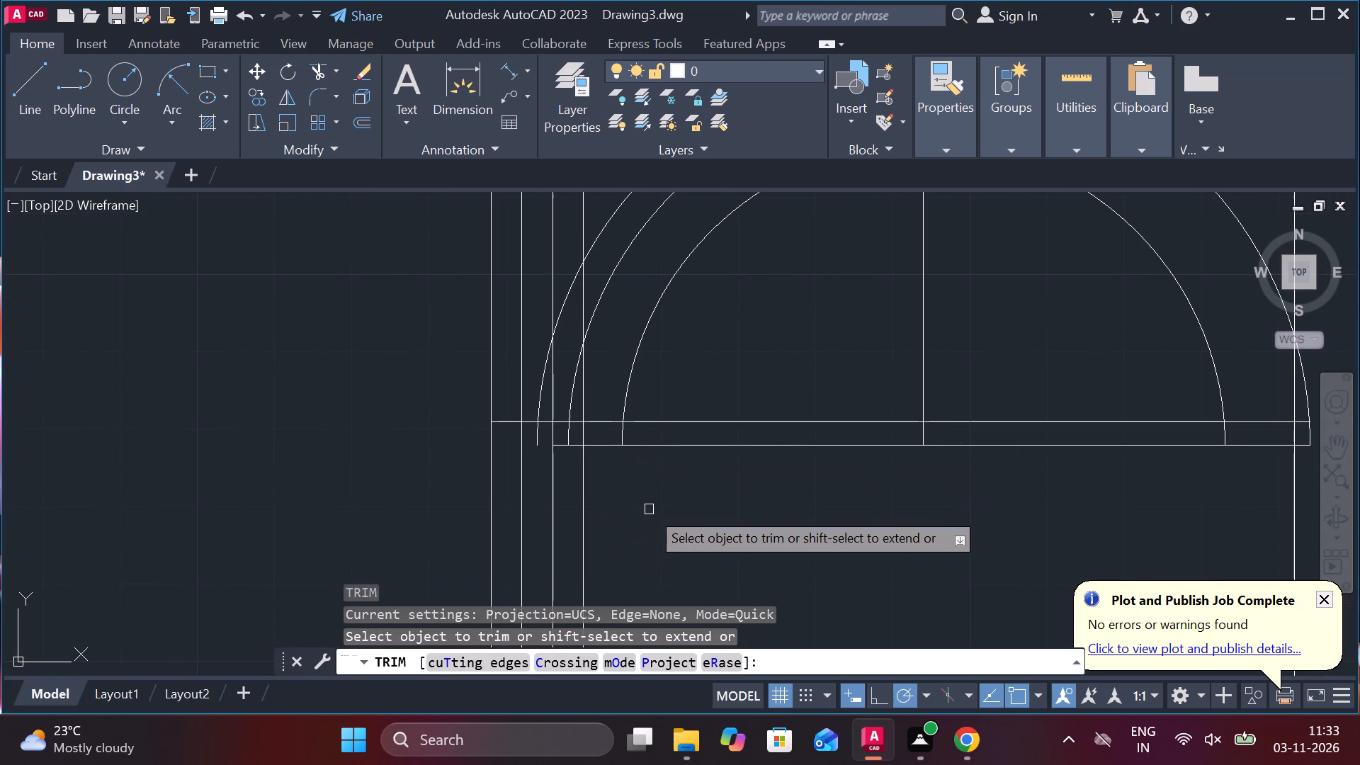
pyautogui.click(649, 499)
pyautogui.click(410, 505)
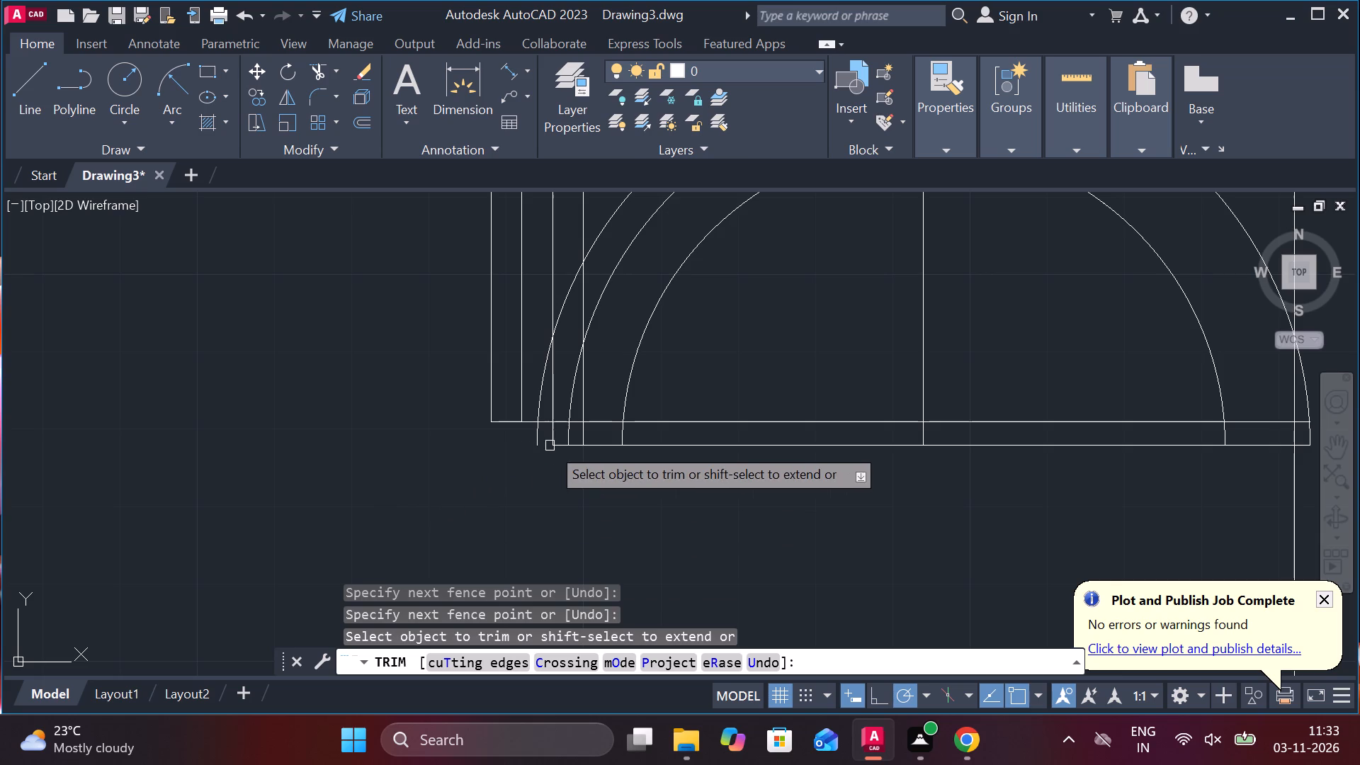
# Trim the outer arc's lower left end back to the innermost of the four left vertical lines.
pyautogui.click(532, 436)
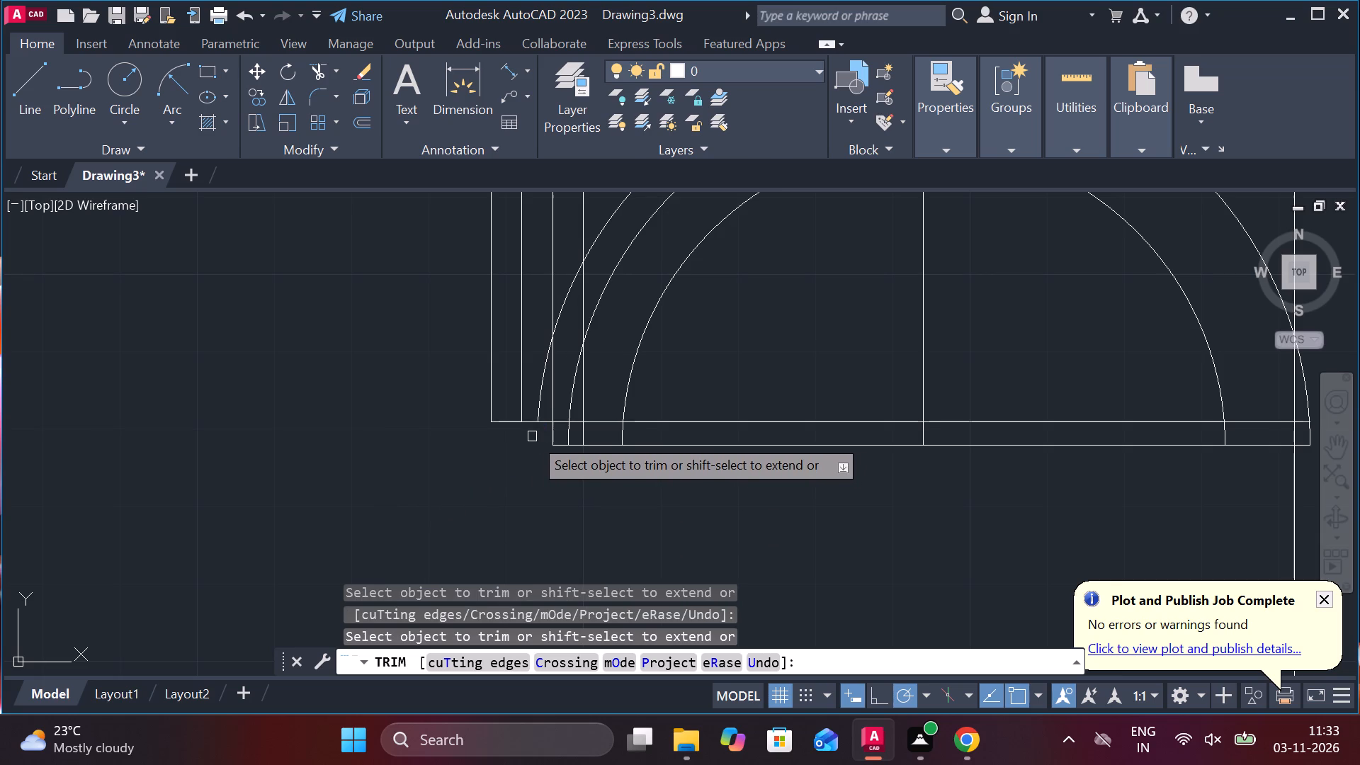
pyautogui.click(539, 373)
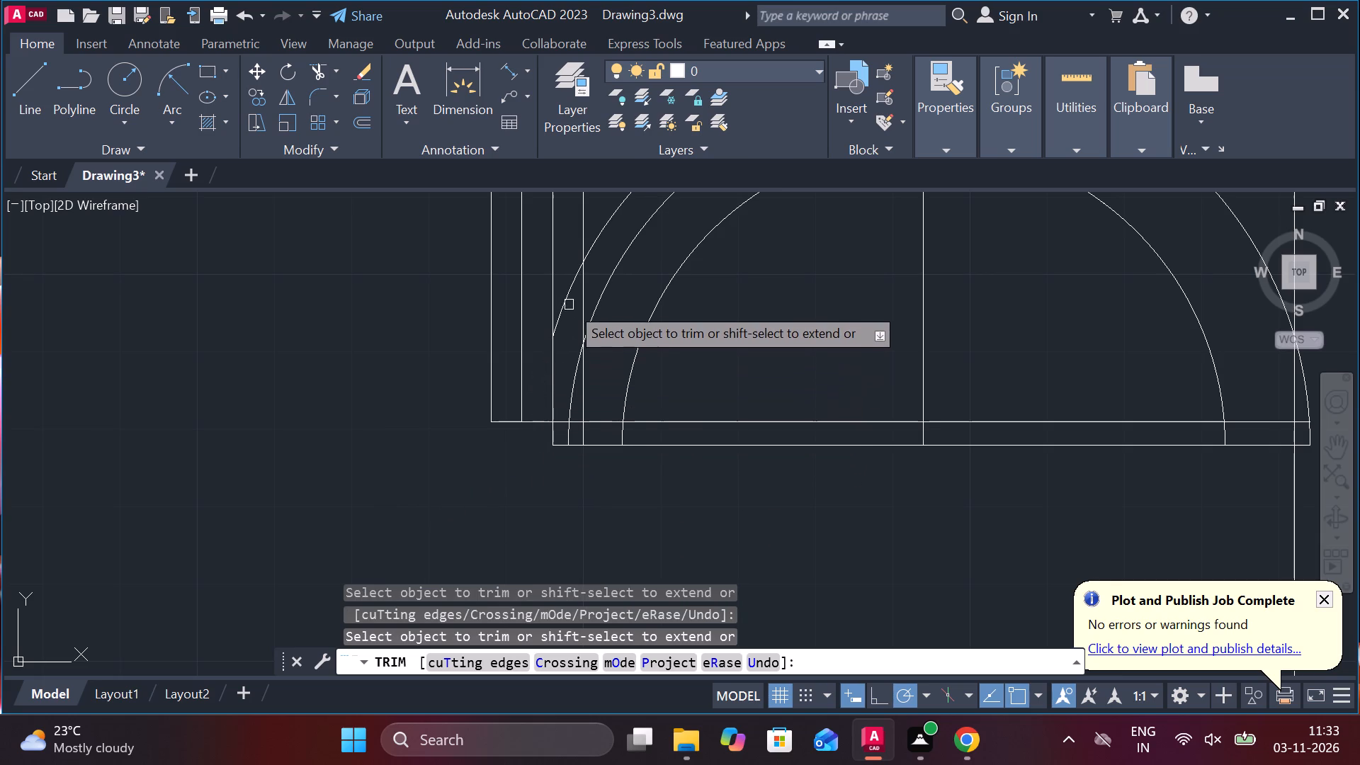
pyautogui.click(569, 299)
# Trim the innermost left vertical's stub above the baseline and the raised line's piece between the former outer vertical and the middle arc.
pyautogui.scroll(1, 568, 299)
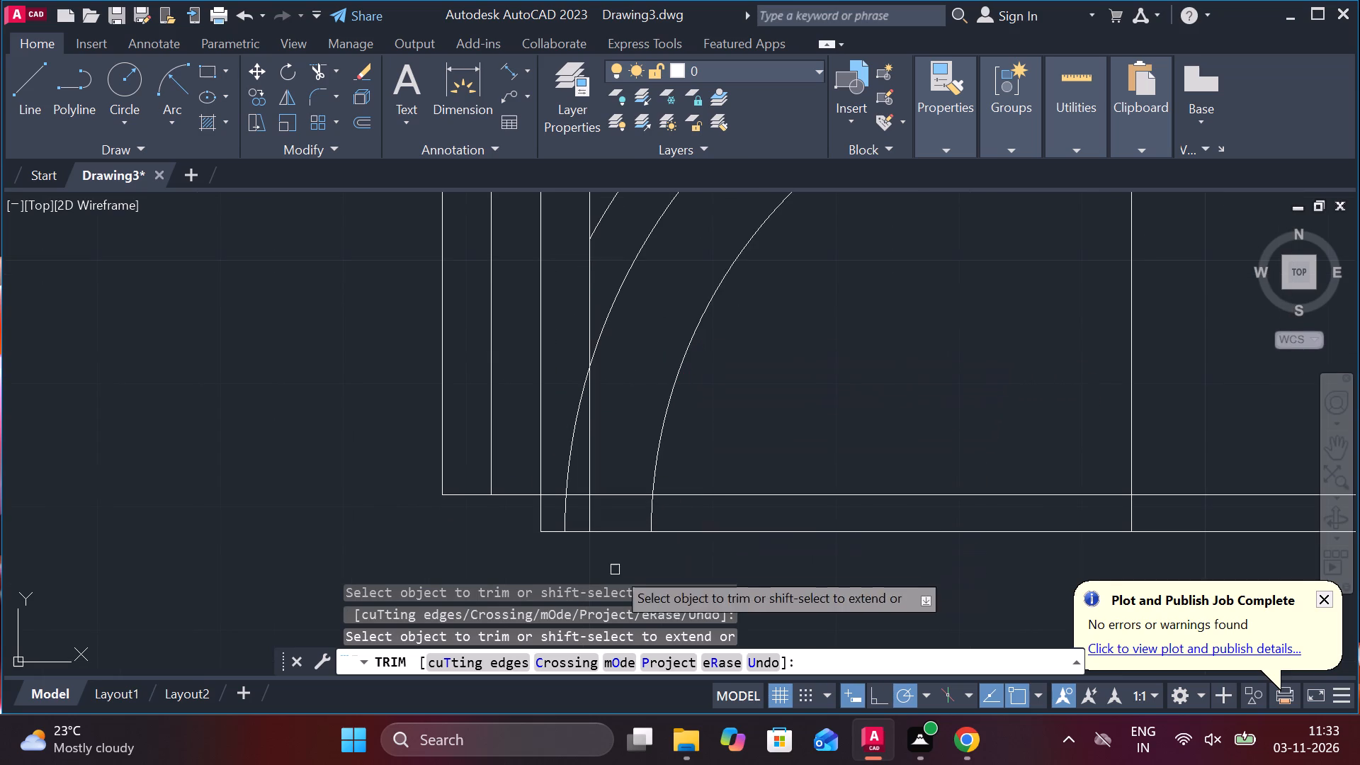
pyautogui.click(584, 518)
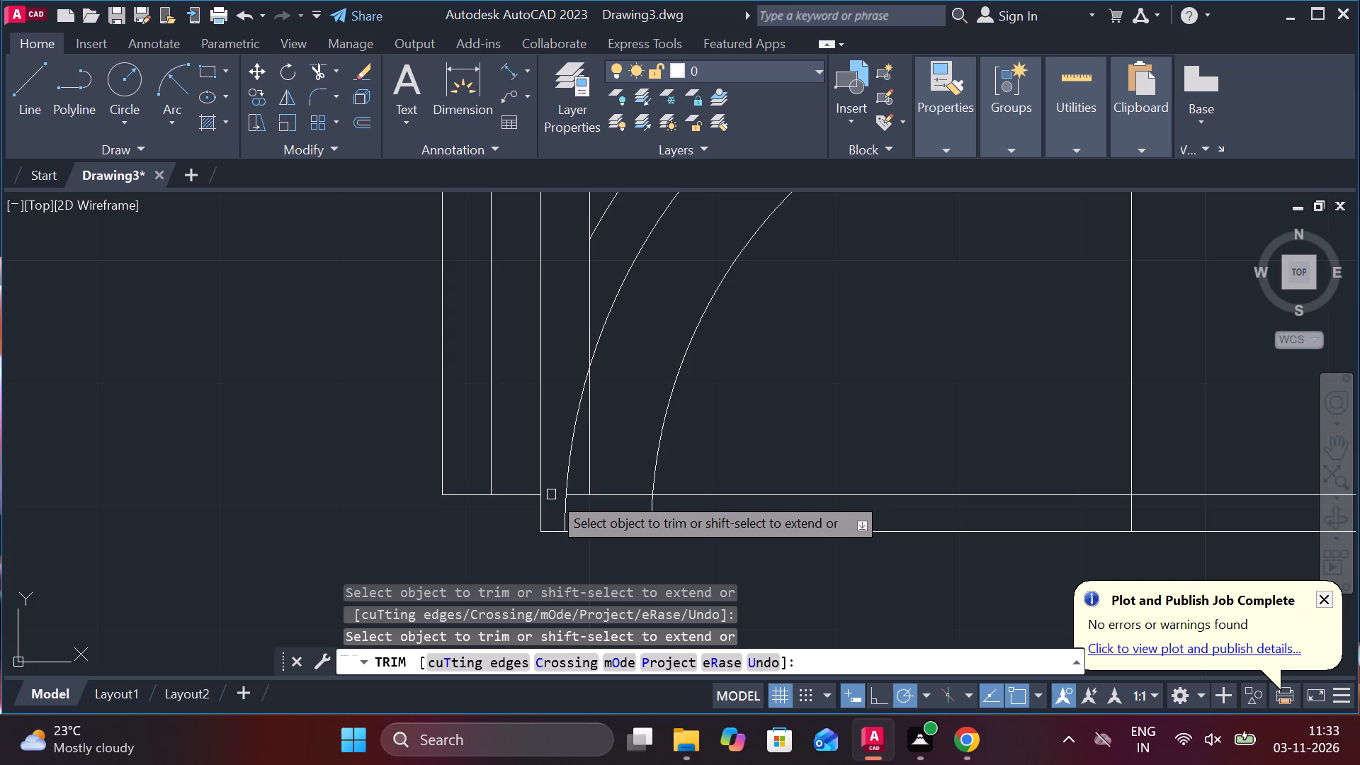
pyautogui.scroll(-2, 551, 494)
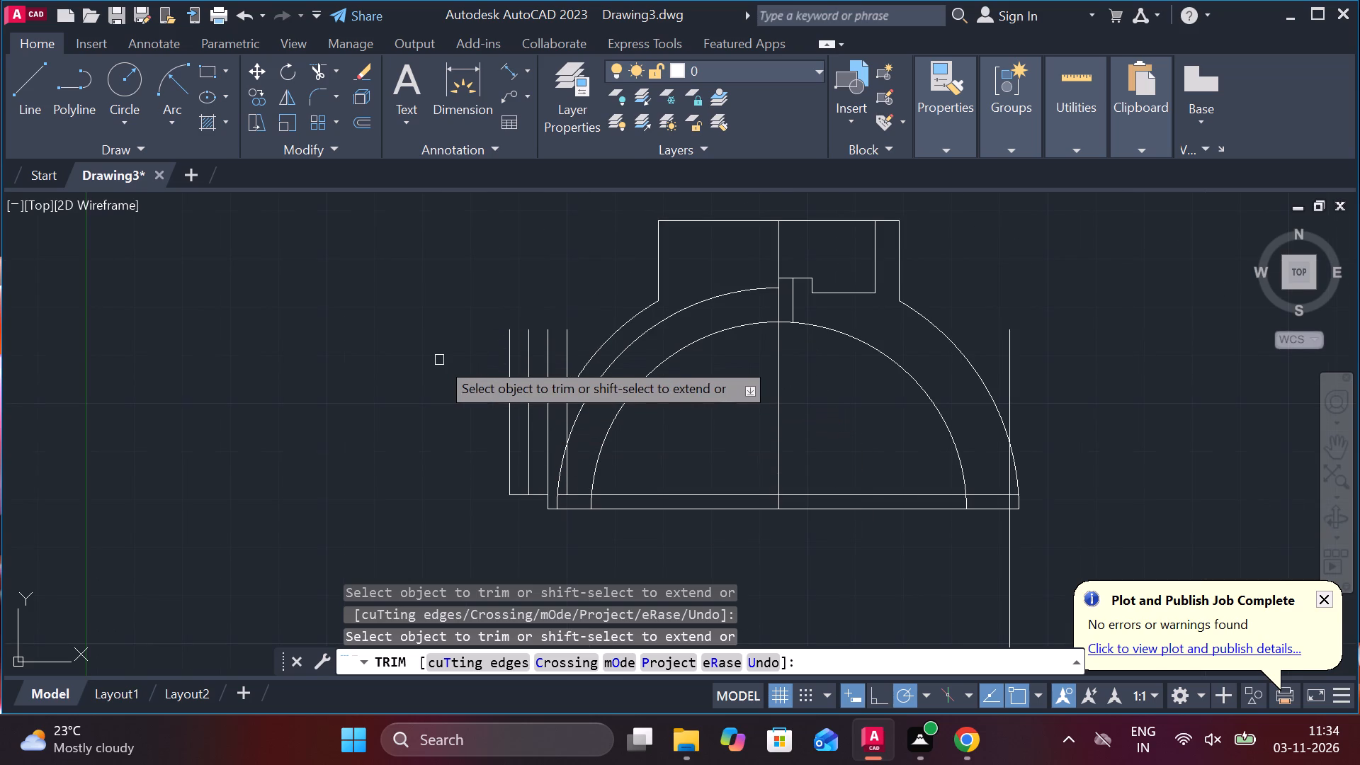
pyautogui.scroll(1, 433, 370)
pyautogui.press('Escape')
# Offset the short horizontal line at the bottom of the left vertical strips 28 upward.
pyautogui.moveTo(493, 414); pyautogui.dragTo(509, 390, button='middle')
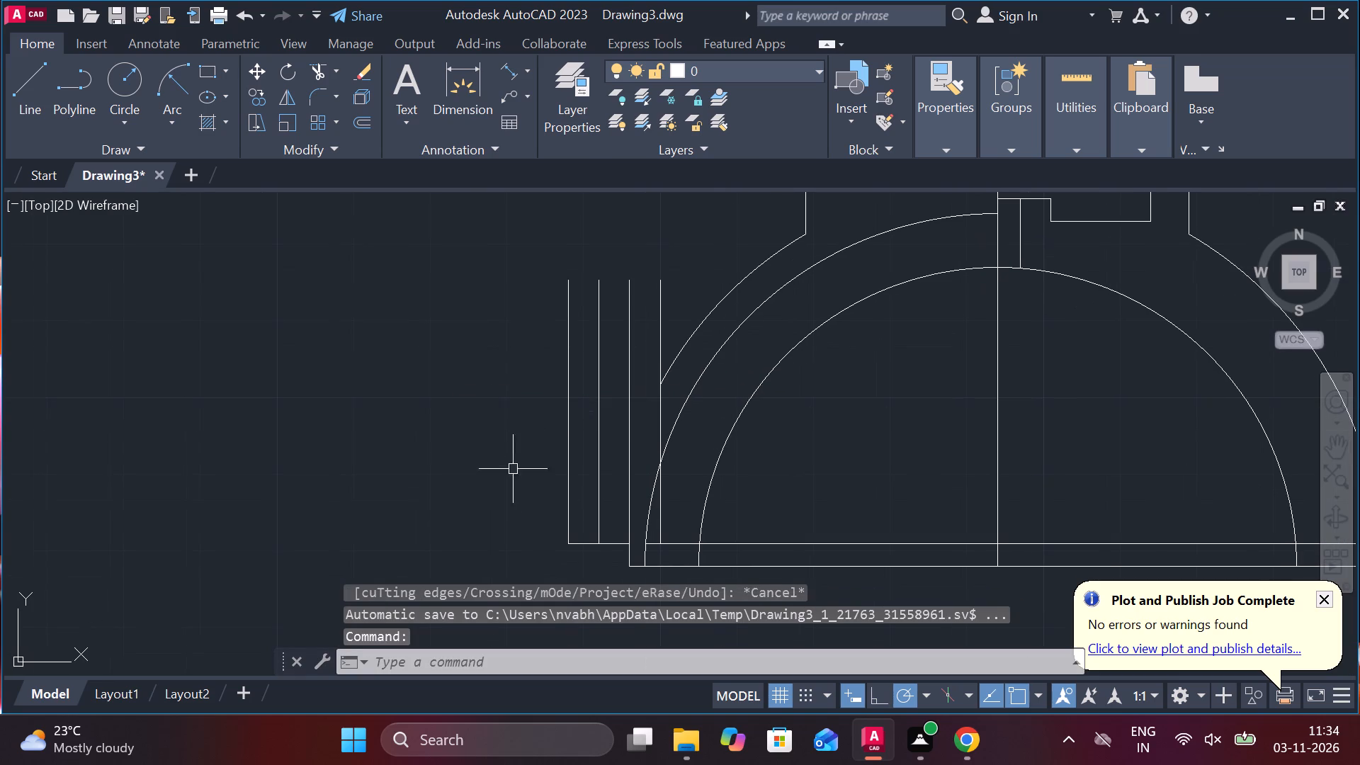
pyautogui.click(579, 548)
pyautogui.press('o')
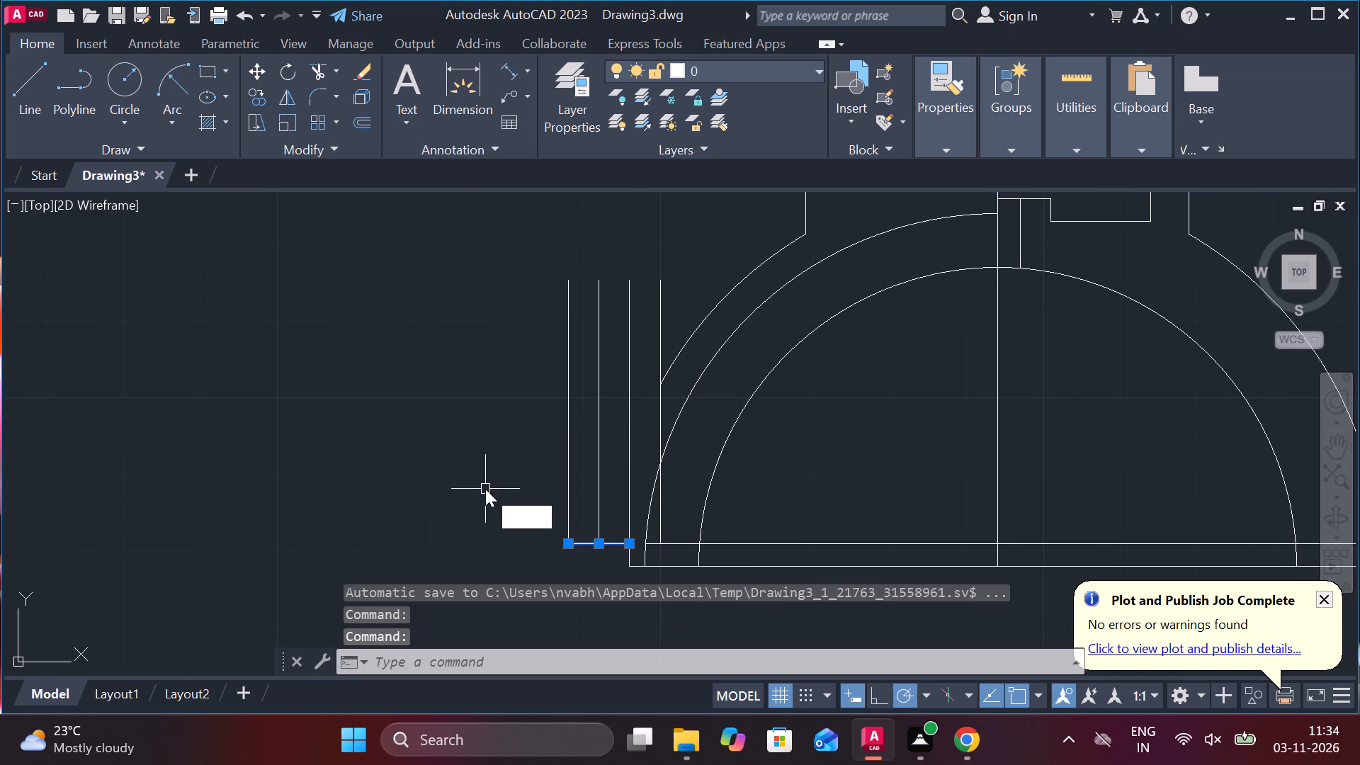
pyautogui.press('Return')
pyautogui.press('Return')
pyautogui.write('28')
pyautogui.press('Return')
pyautogui.press('Escape')
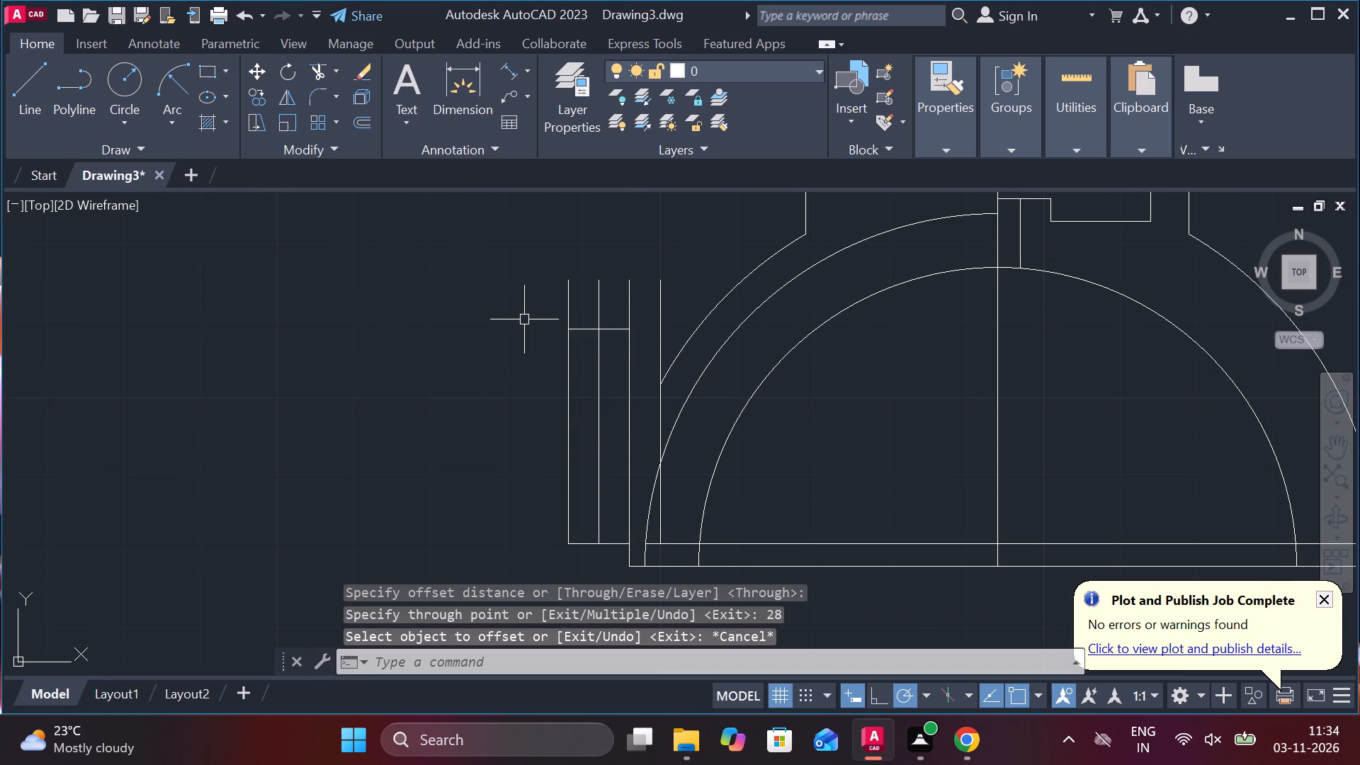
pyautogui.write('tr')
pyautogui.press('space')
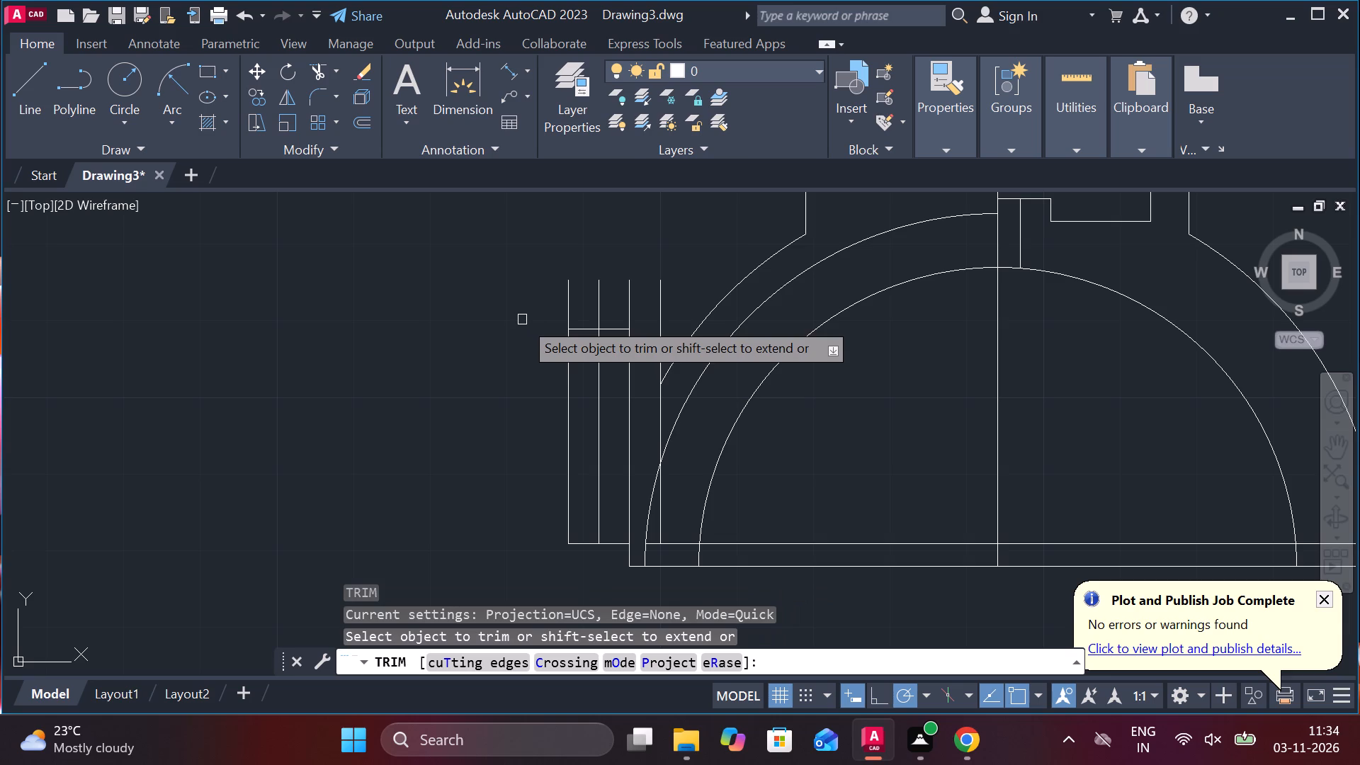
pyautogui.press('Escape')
# Extend the short horizontal line across the left vertical strips rightward to the outer arc.
pyautogui.write('ex')
pyautogui.press('space')
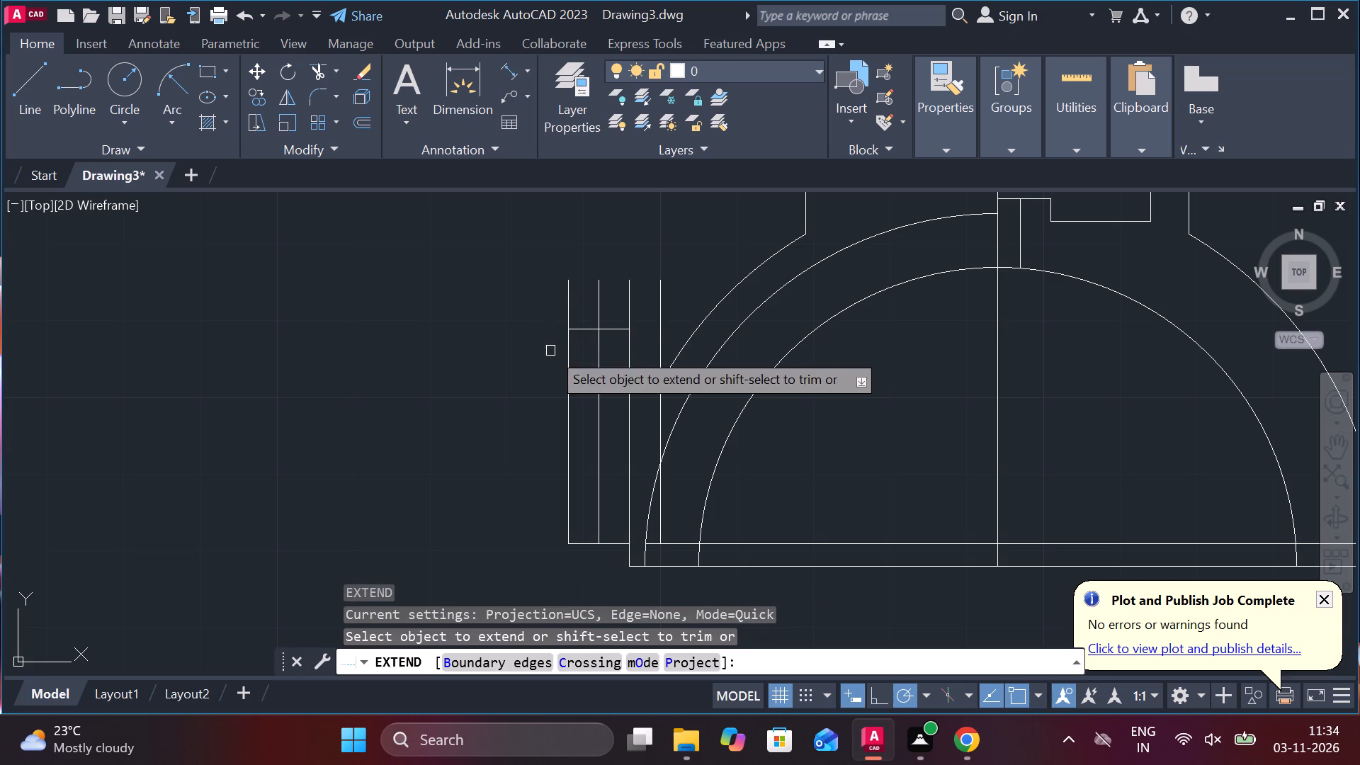
pyautogui.click(615, 325)
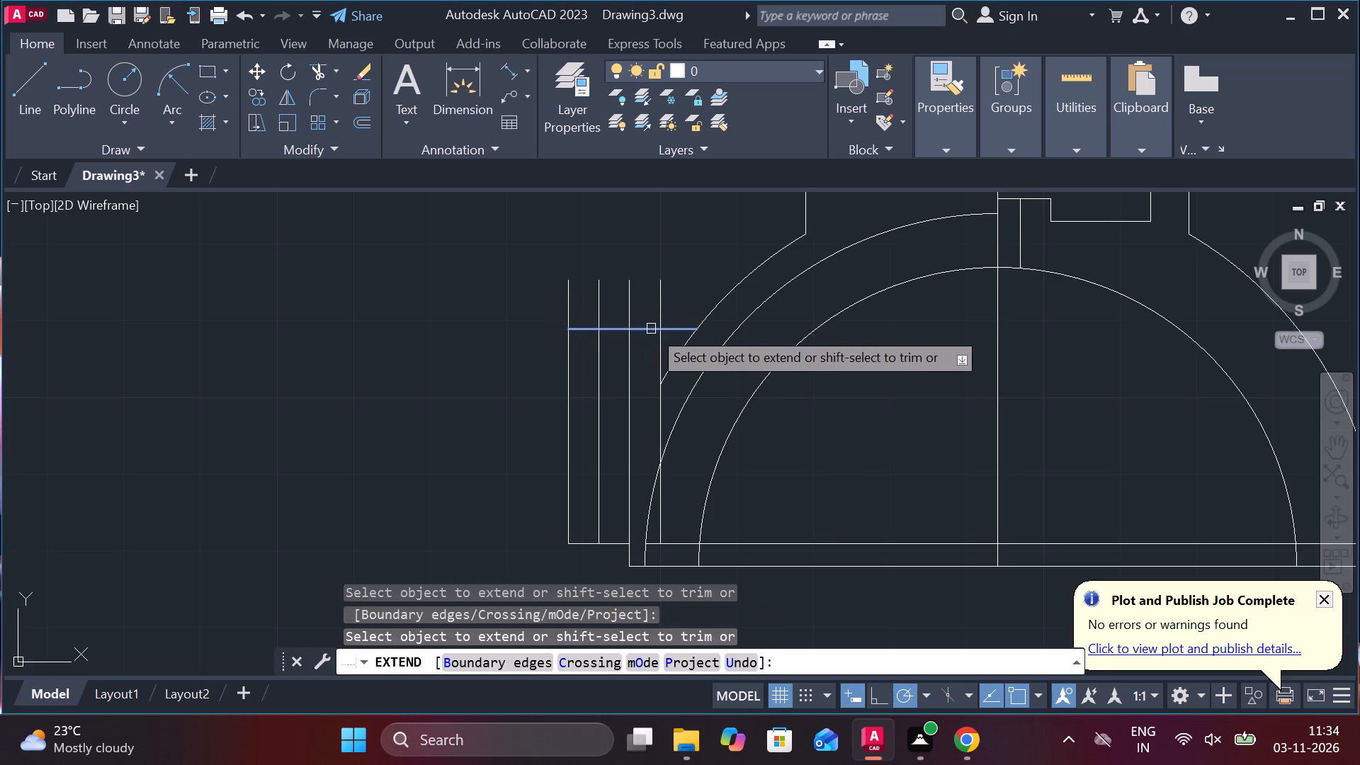
pyautogui.click(651, 329)
pyautogui.press('Escape')
# Trim the four left vertical lines above the flange's top line and the outer arc's remaining end below it.
pyautogui.write('tr')
pyautogui.press('space')
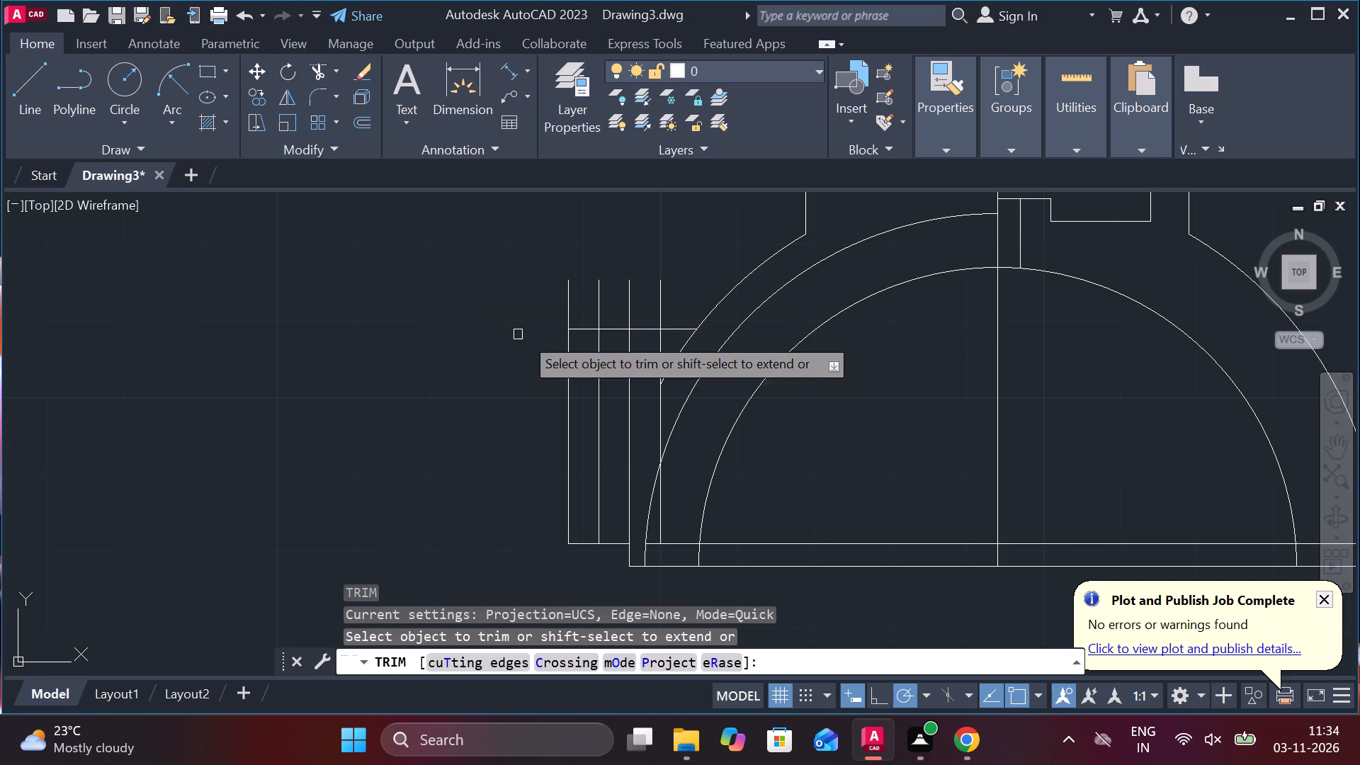
pyautogui.click(689, 295)
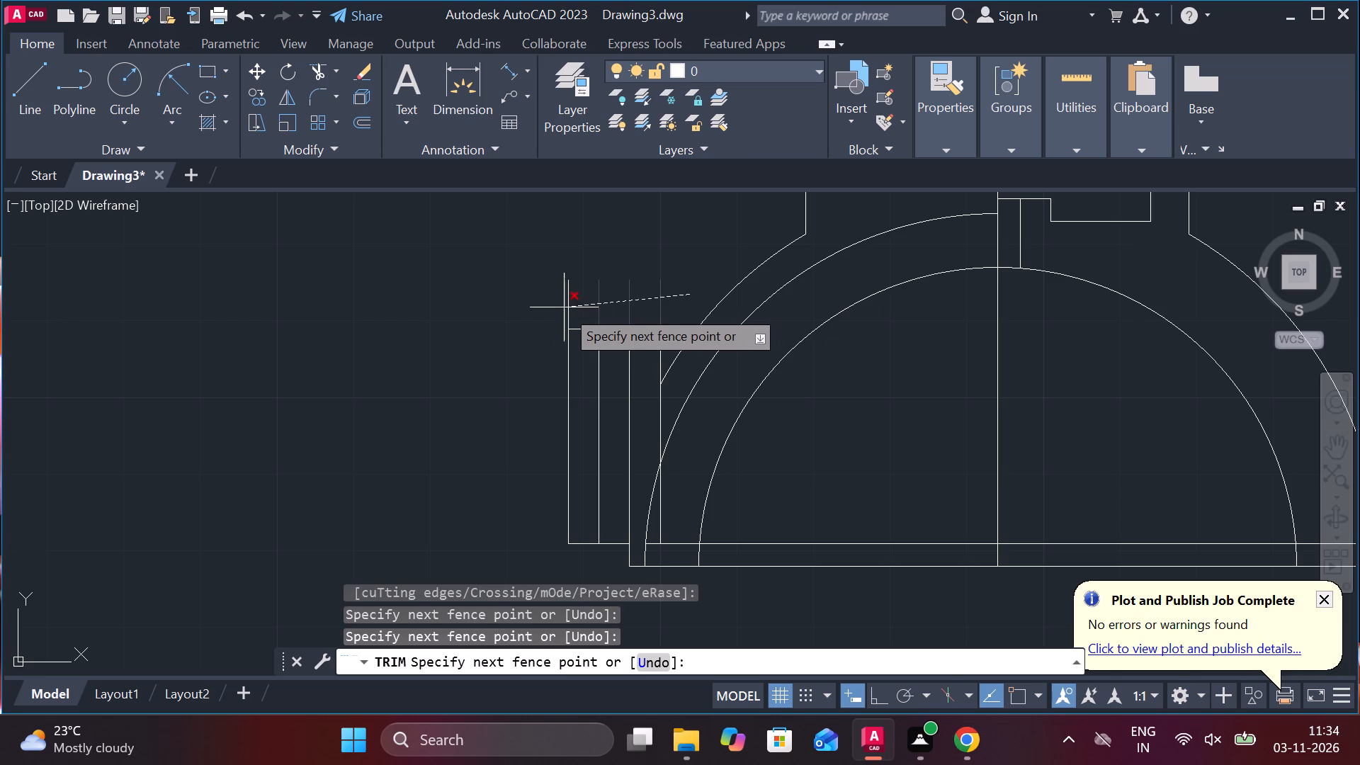
pyautogui.click(539, 303)
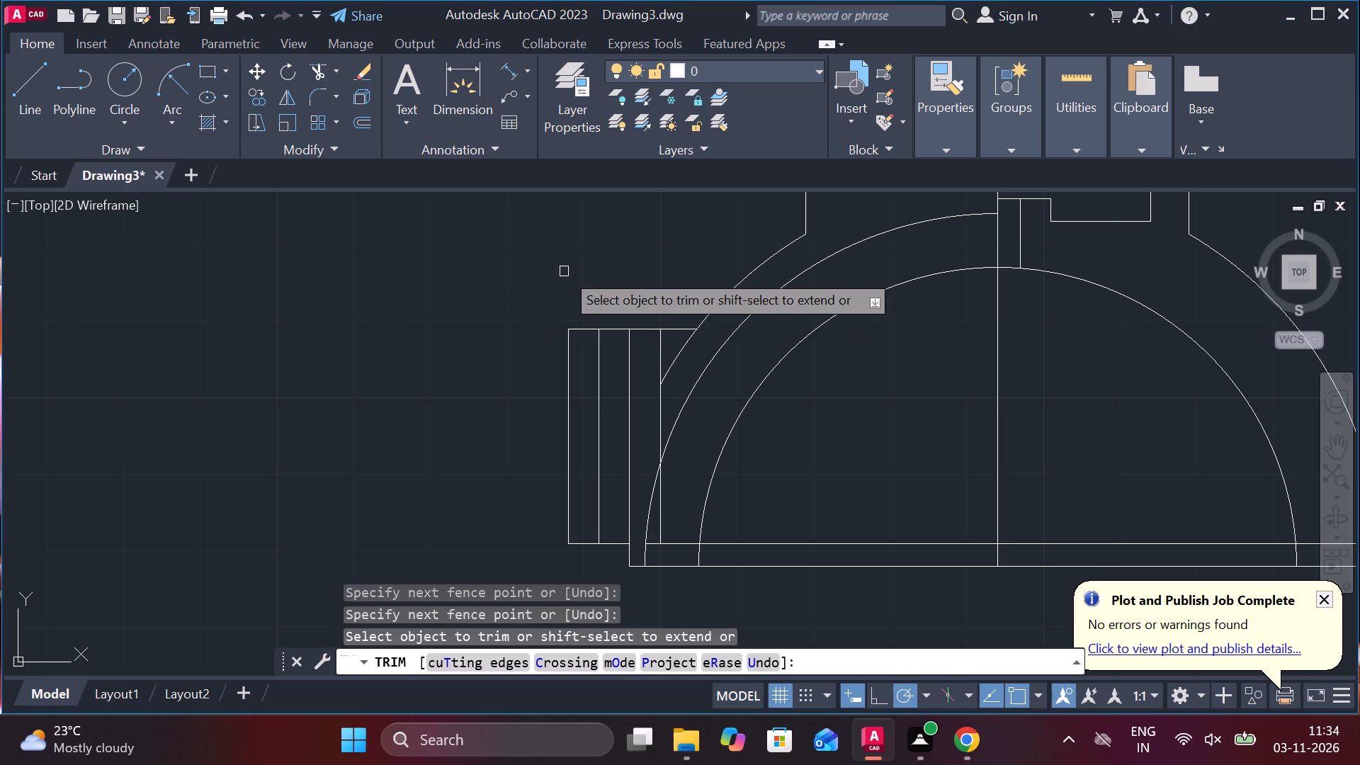
pyautogui.click(680, 351)
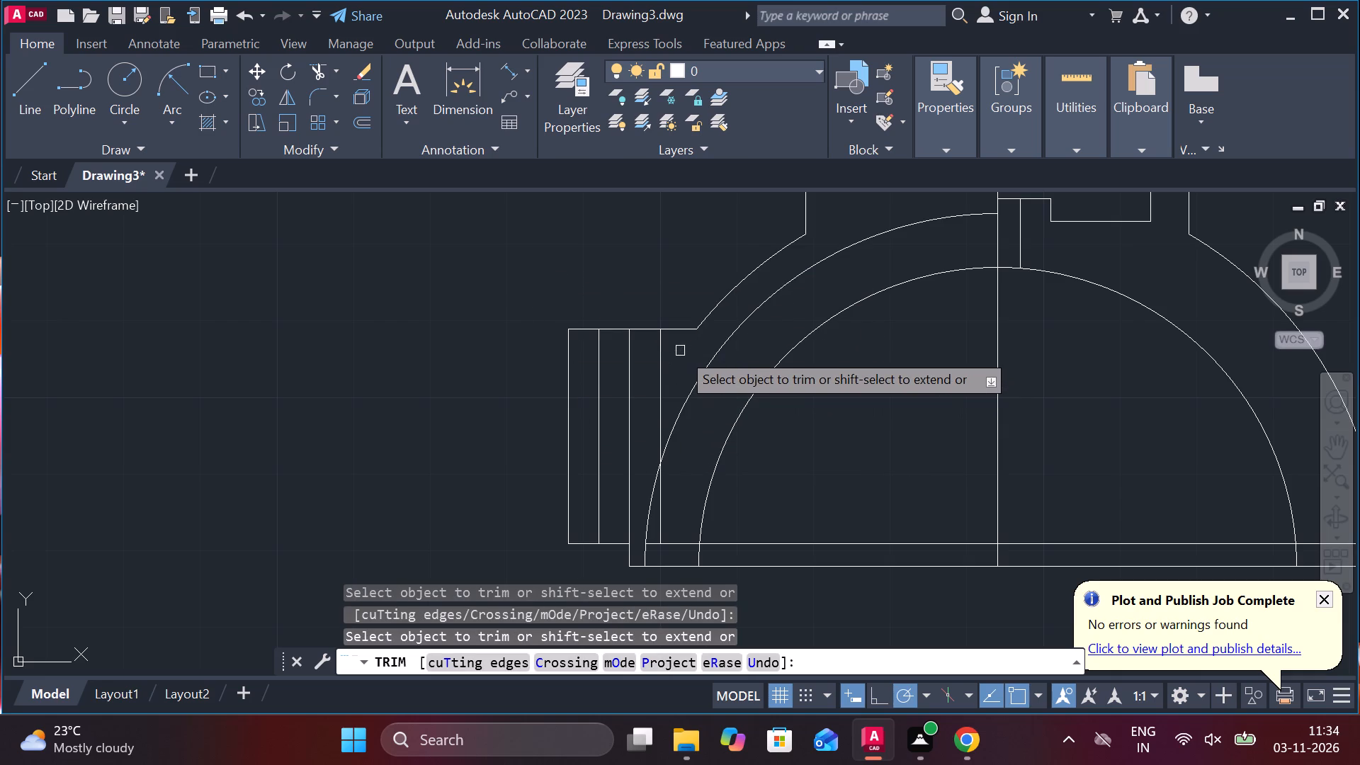
# Trim the third vertical line from the left between the left flange's top and bottom lines.
pyautogui.moveTo(479, 368); pyautogui.dragTo(468, 363, button='middle')
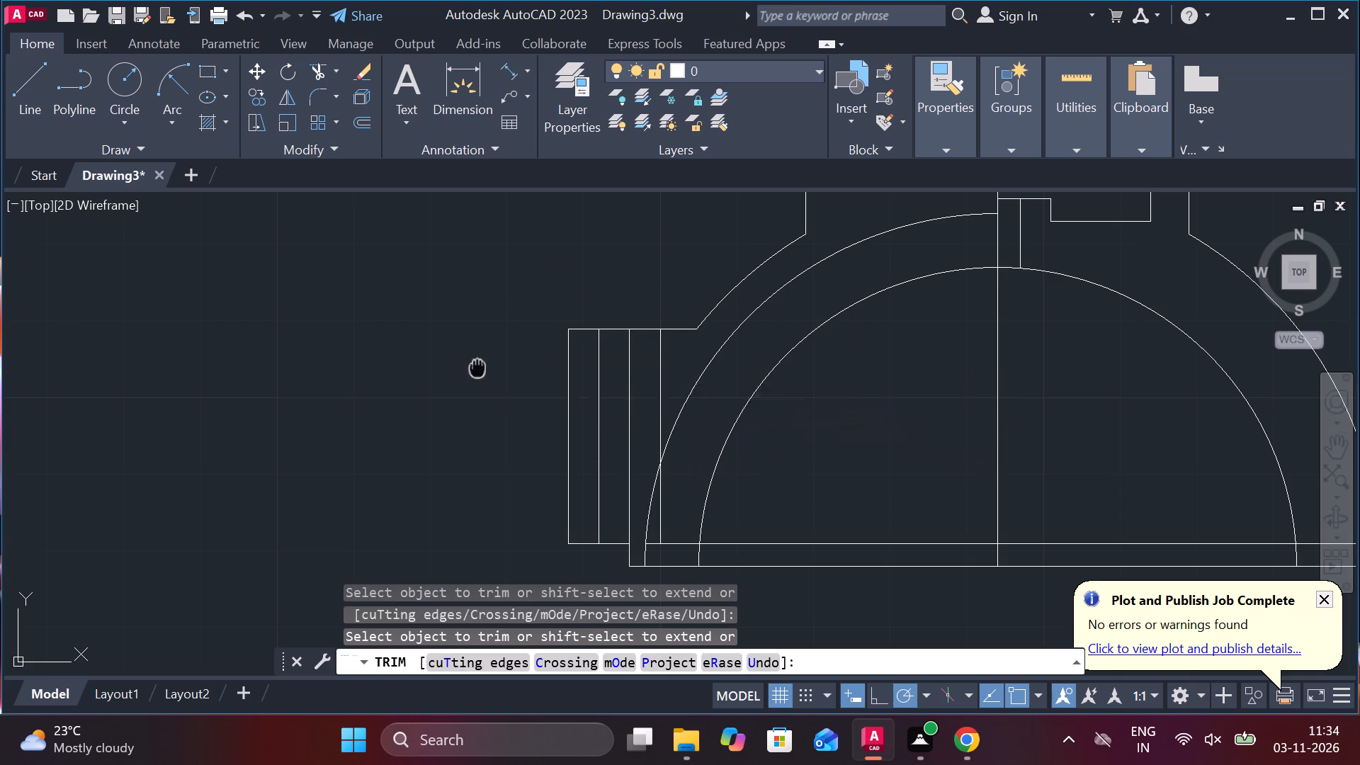
pyautogui.moveTo(468, 363); pyautogui.dragTo(440, 314, button='middle')
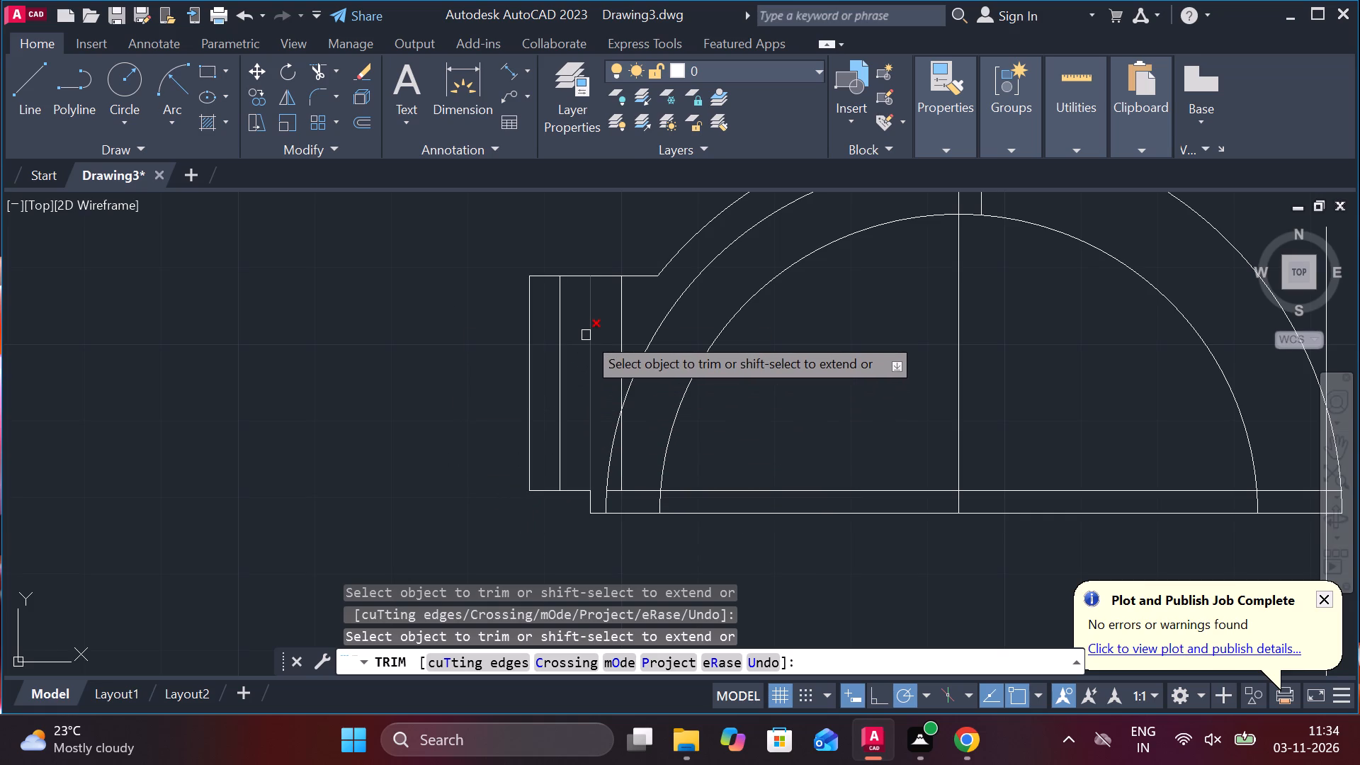
pyautogui.click(586, 335)
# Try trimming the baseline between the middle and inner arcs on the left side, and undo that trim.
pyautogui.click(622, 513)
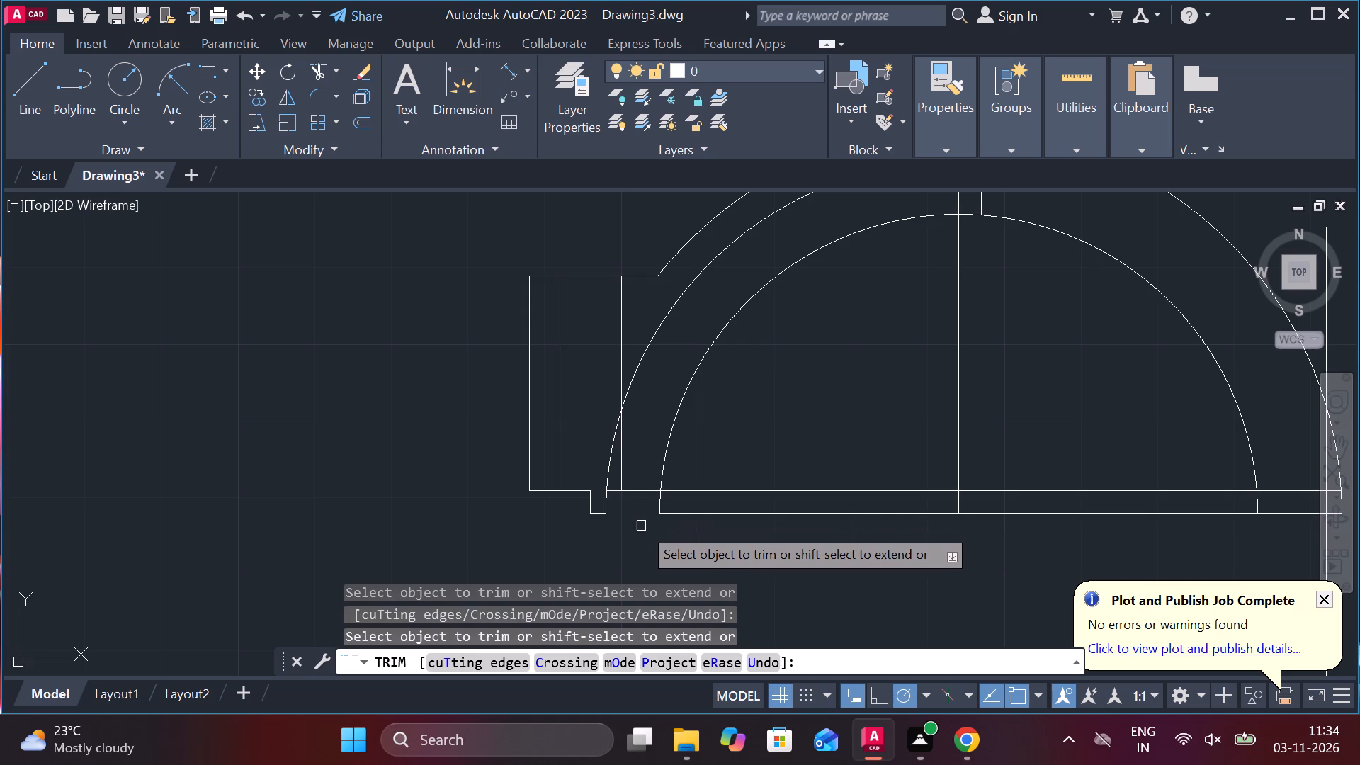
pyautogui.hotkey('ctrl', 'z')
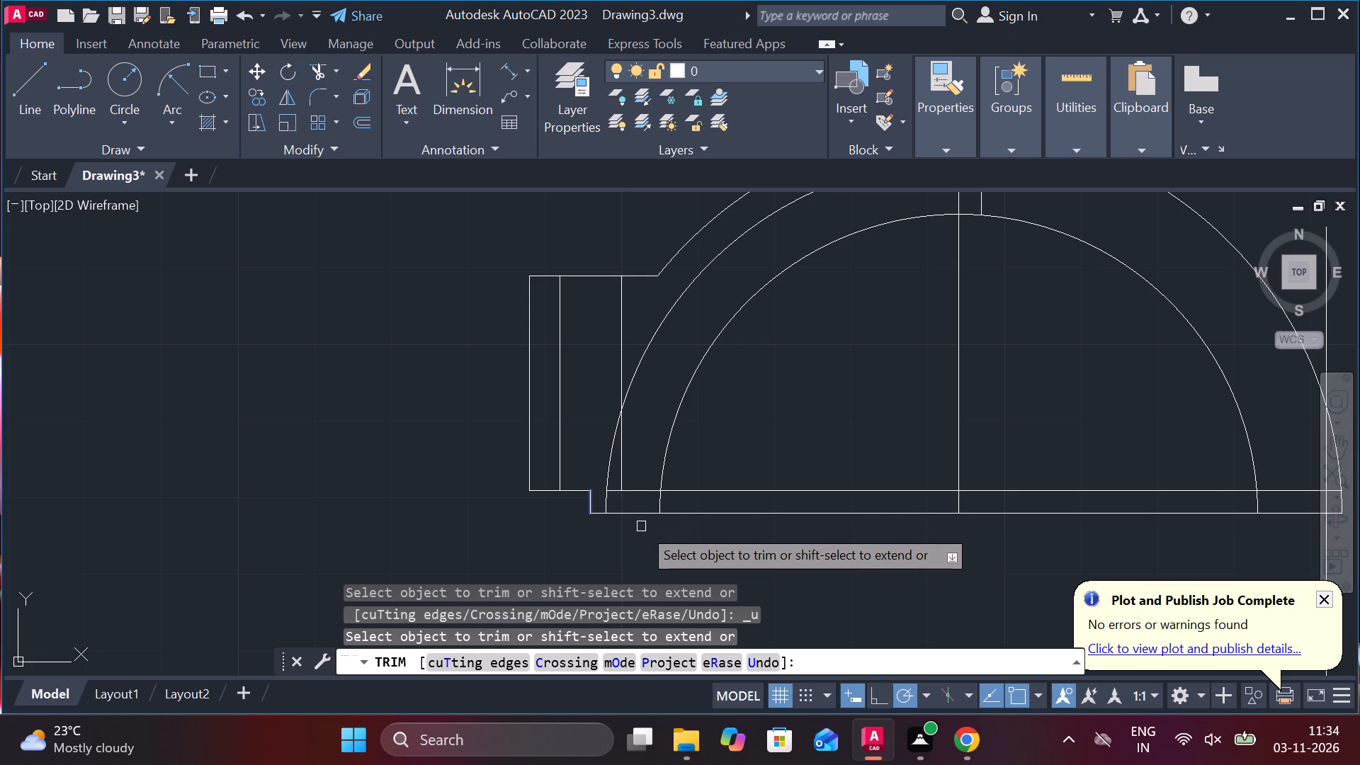
# Trim the line 3 above the baseline where it crosses between the middle and inner arcs on the left side.
pyautogui.click(614, 494)
pyautogui.scroll(-2, 710, 494)
pyautogui.press('Escape')
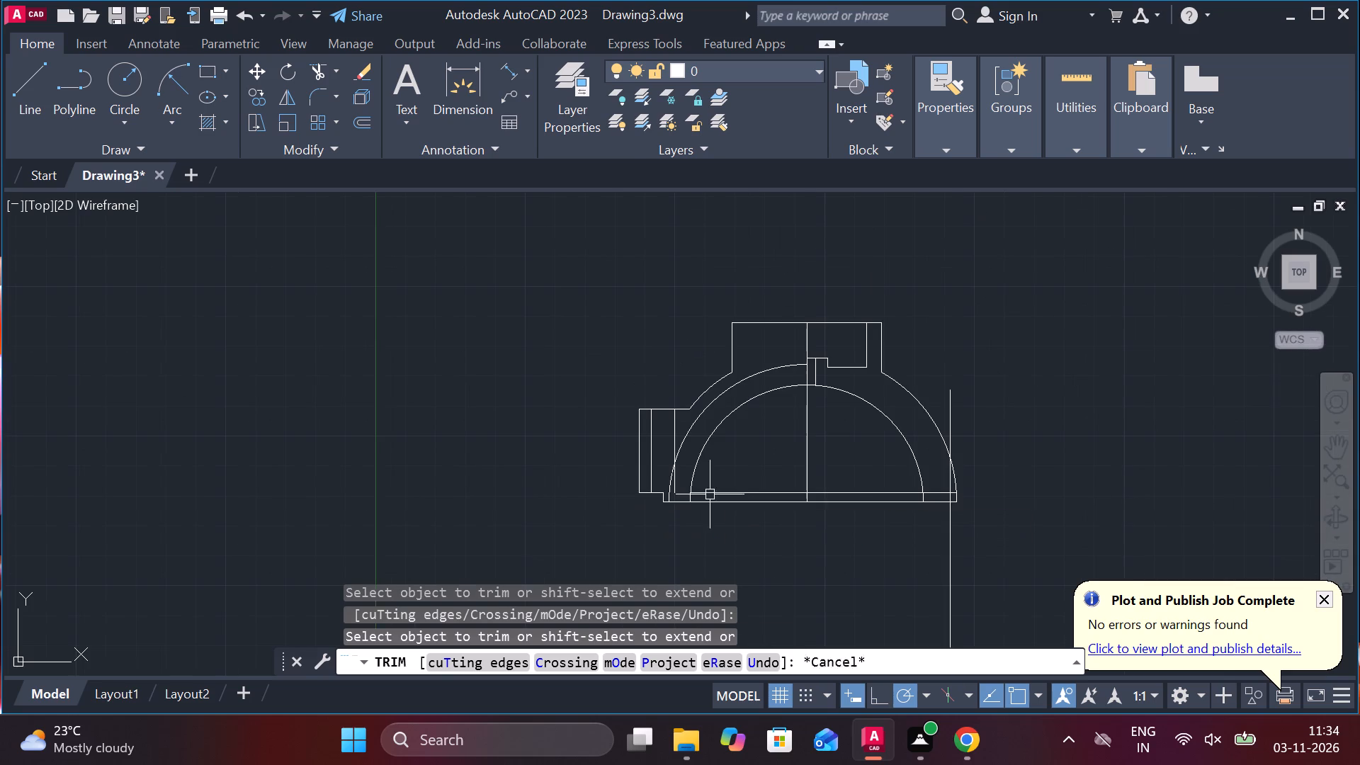
# Erase the horizontal line 3 above the baseline inside the half-round part.
pyautogui.click(834, 495)
pyautogui.press('e')
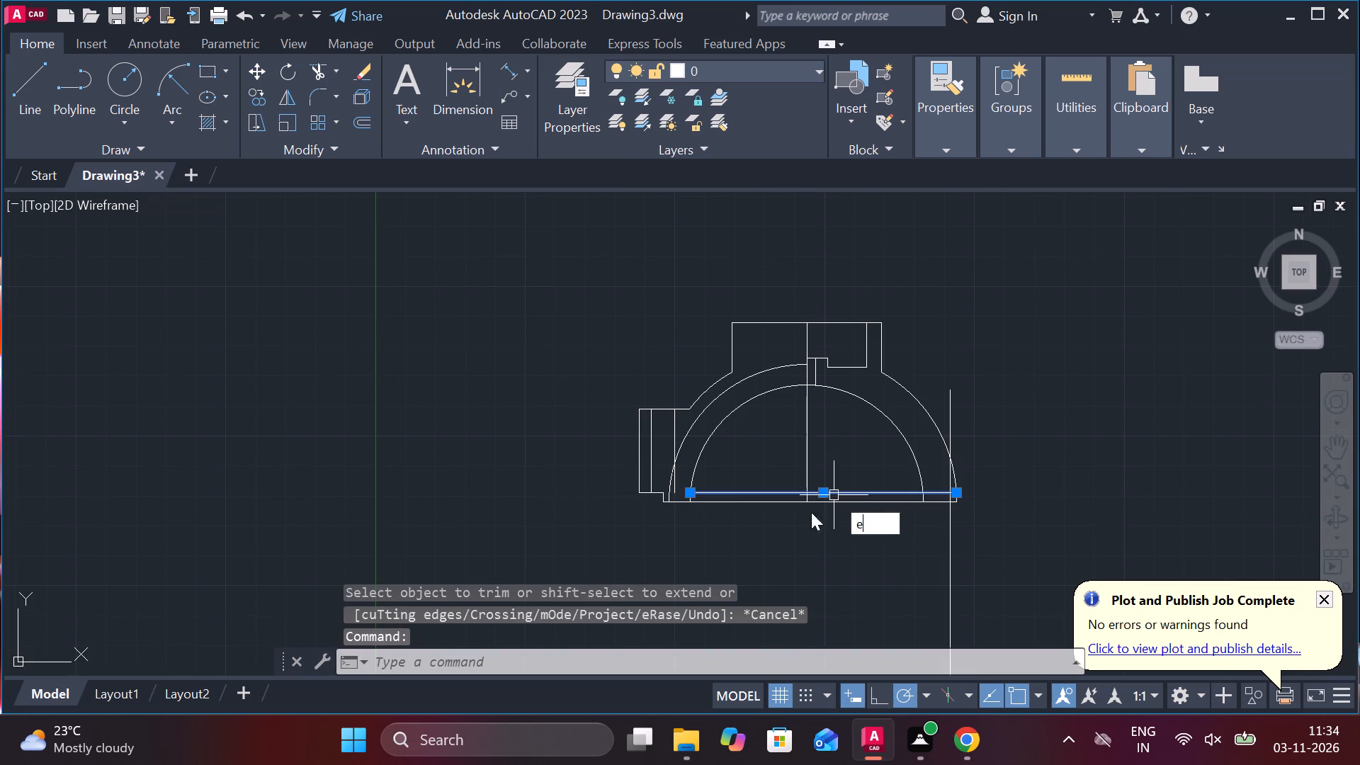
pyautogui.click(886, 540)
# Extend the left flange's innermost vertical line, which crosses the middle arc, down to the baseline.
pyautogui.scroll(3, 696, 501)
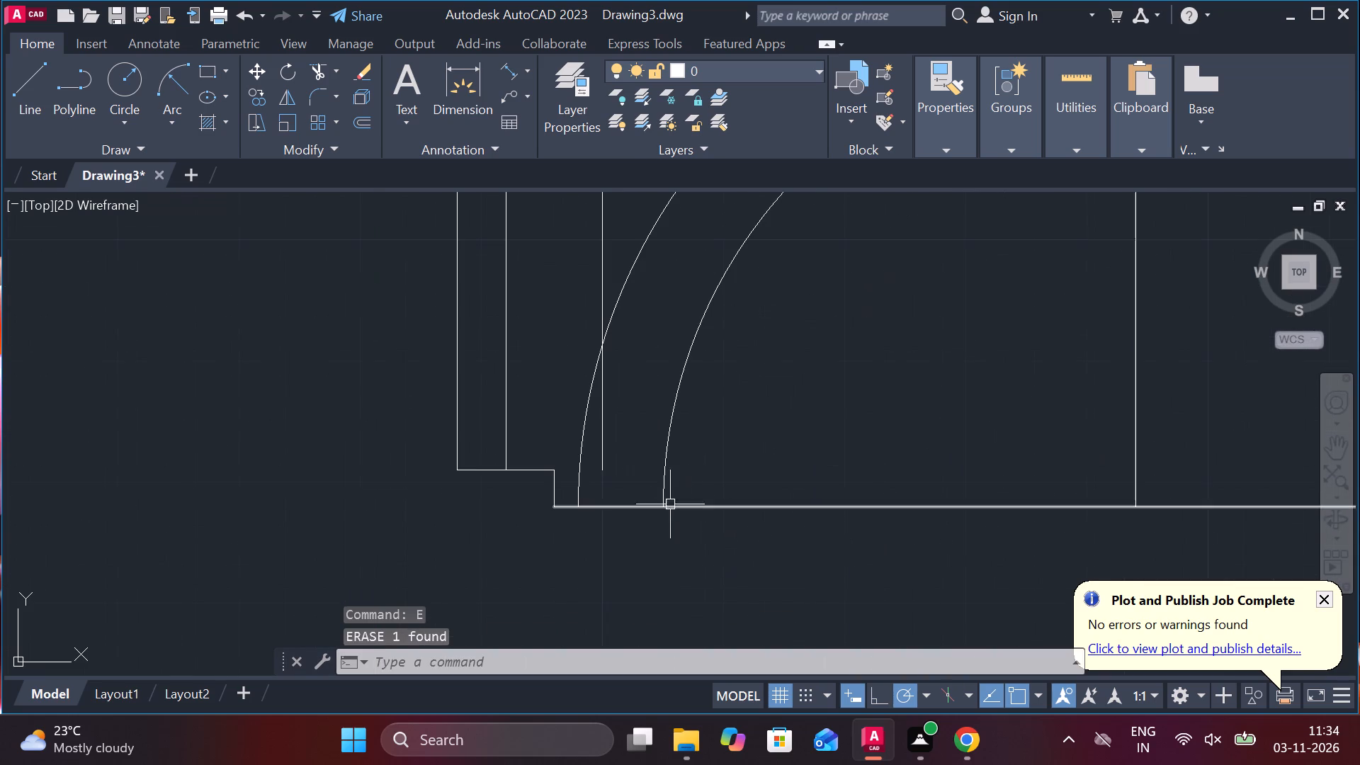
pyautogui.write('ex')
pyautogui.press('space')
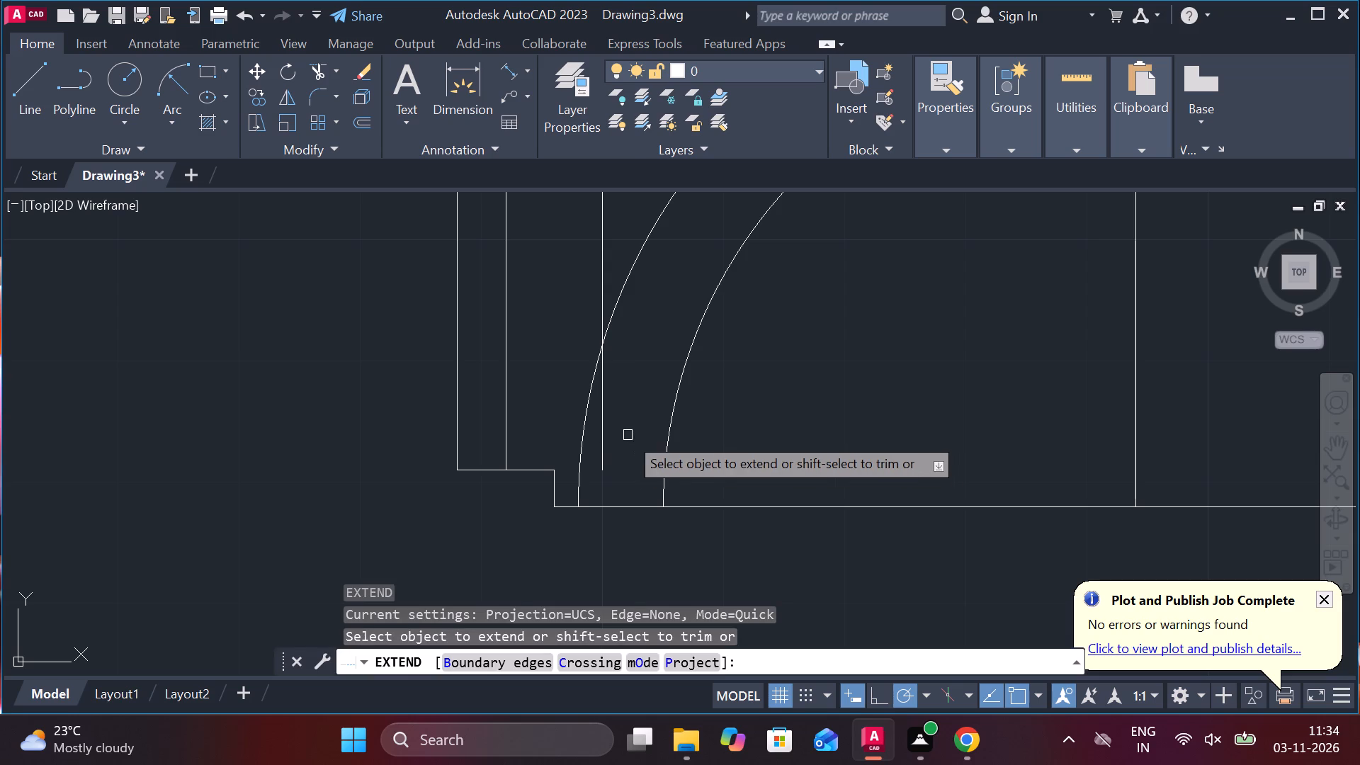
pyautogui.click(607, 425)
pyautogui.scroll(-2, 607, 424)
pyautogui.scroll(1, 653, 385)
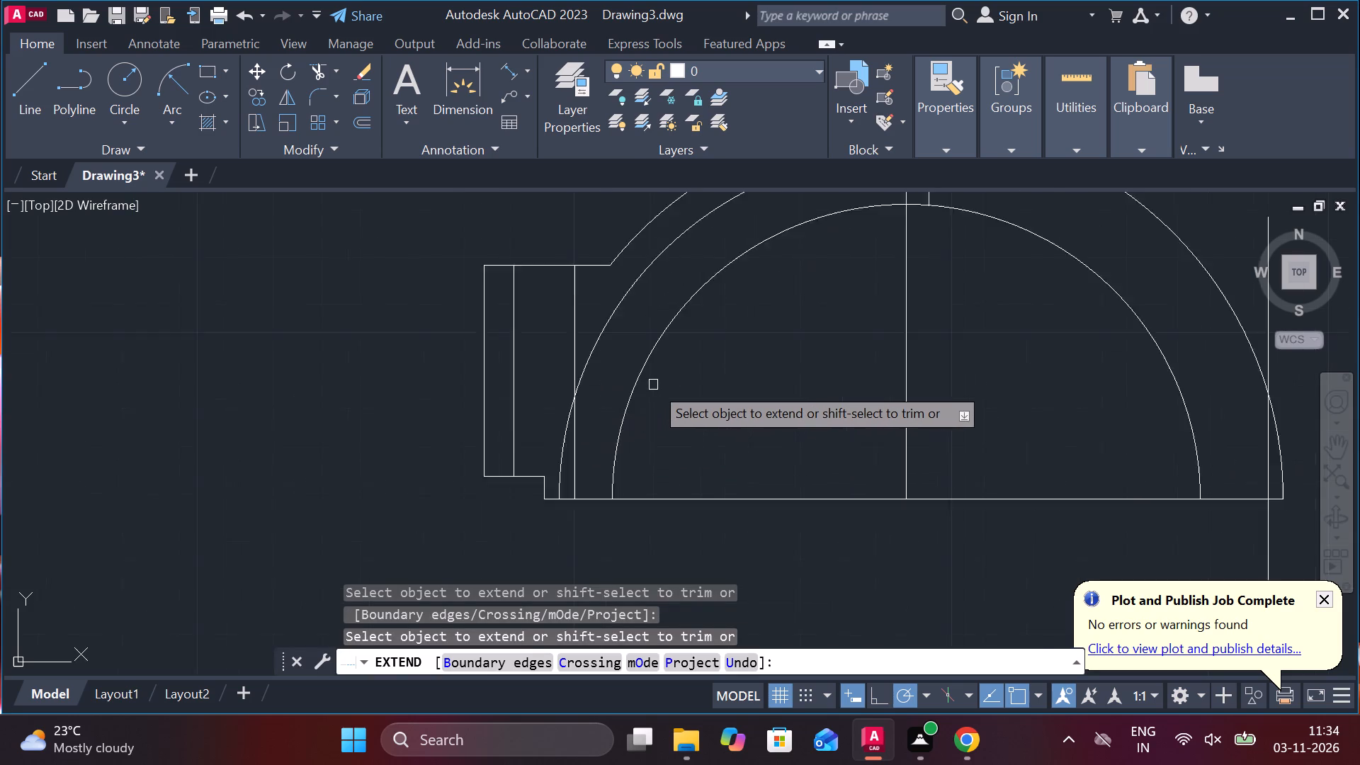
pyautogui.scroll(1, 653, 385)
pyautogui.scroll(-1, 684, 394)
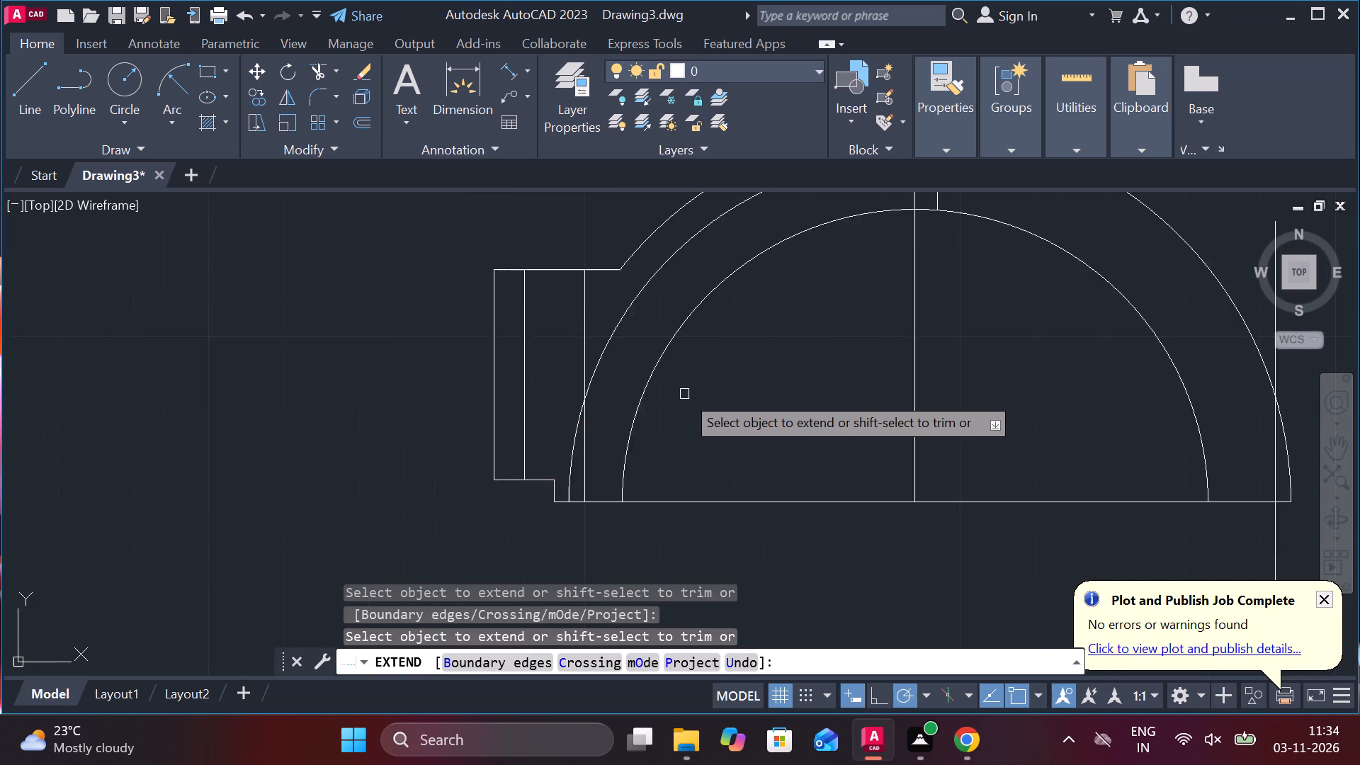
pyautogui.scroll(-1, 684, 394)
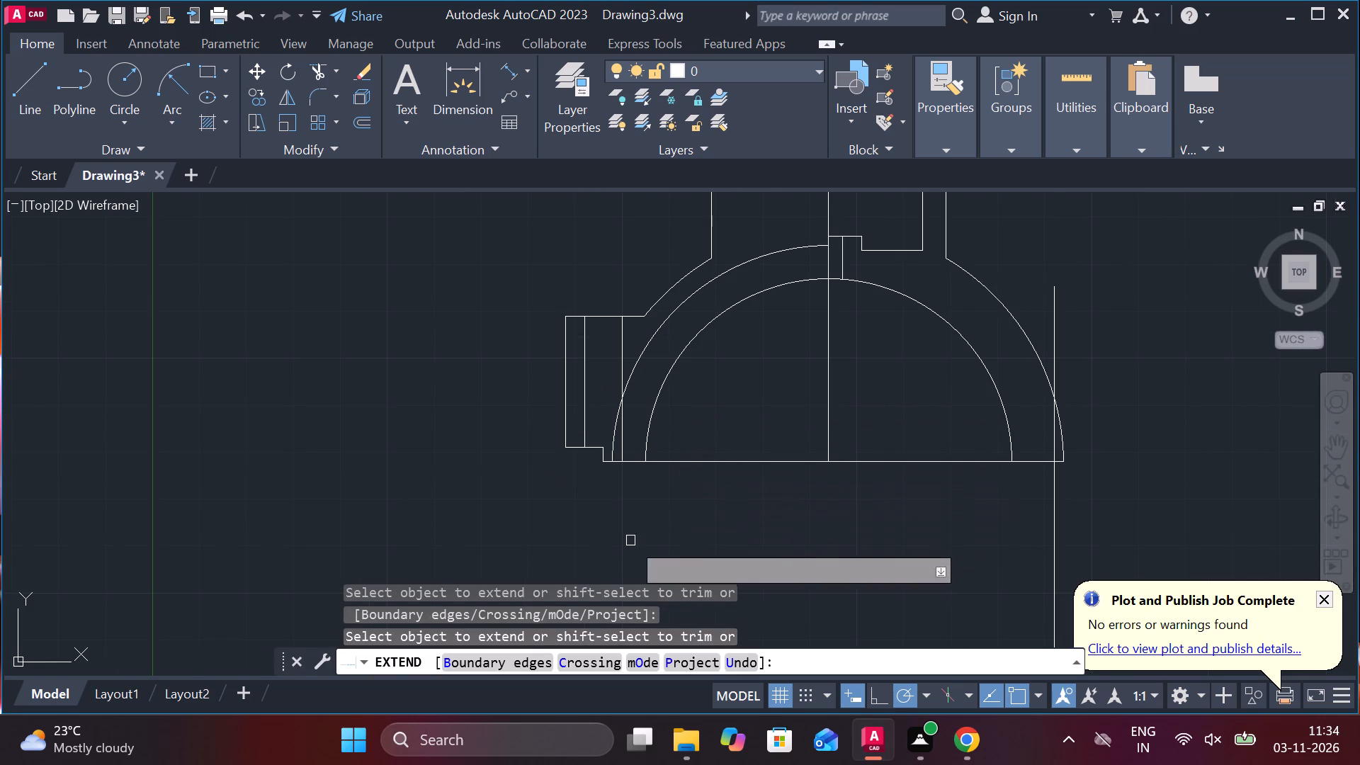
pyautogui.press('Escape')
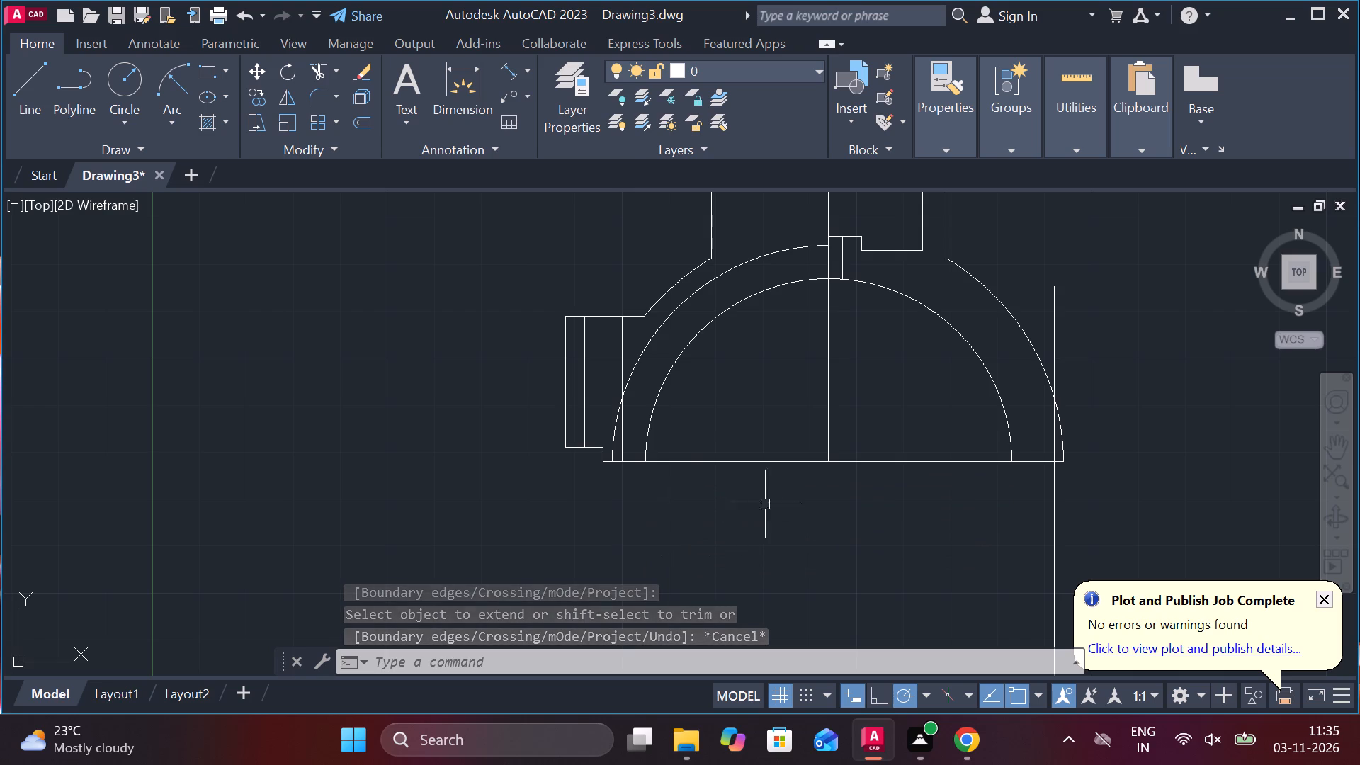
# Trim the part of the long vertical line near the outer arc's right end that hangs below the baseline.
pyautogui.write('tr')
pyautogui.press('space')
pyautogui.click(1113, 507)
pyautogui.click(968, 525)
pyautogui.press('Escape')
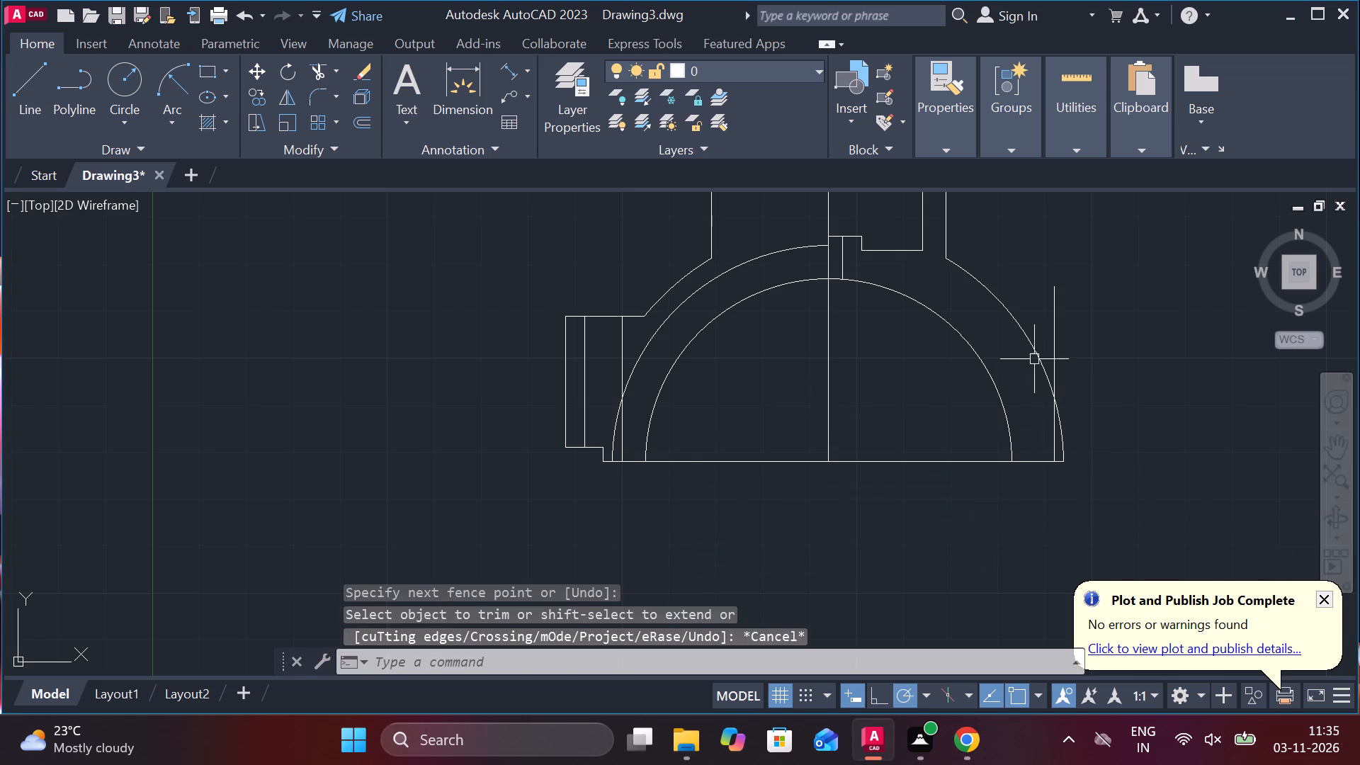
# Mirror the vertical line at the outer arc's right end about the vertical centre line, keeping the source line.
pyautogui.click(1058, 314)
pyautogui.write('mi')
pyautogui.press('Return')
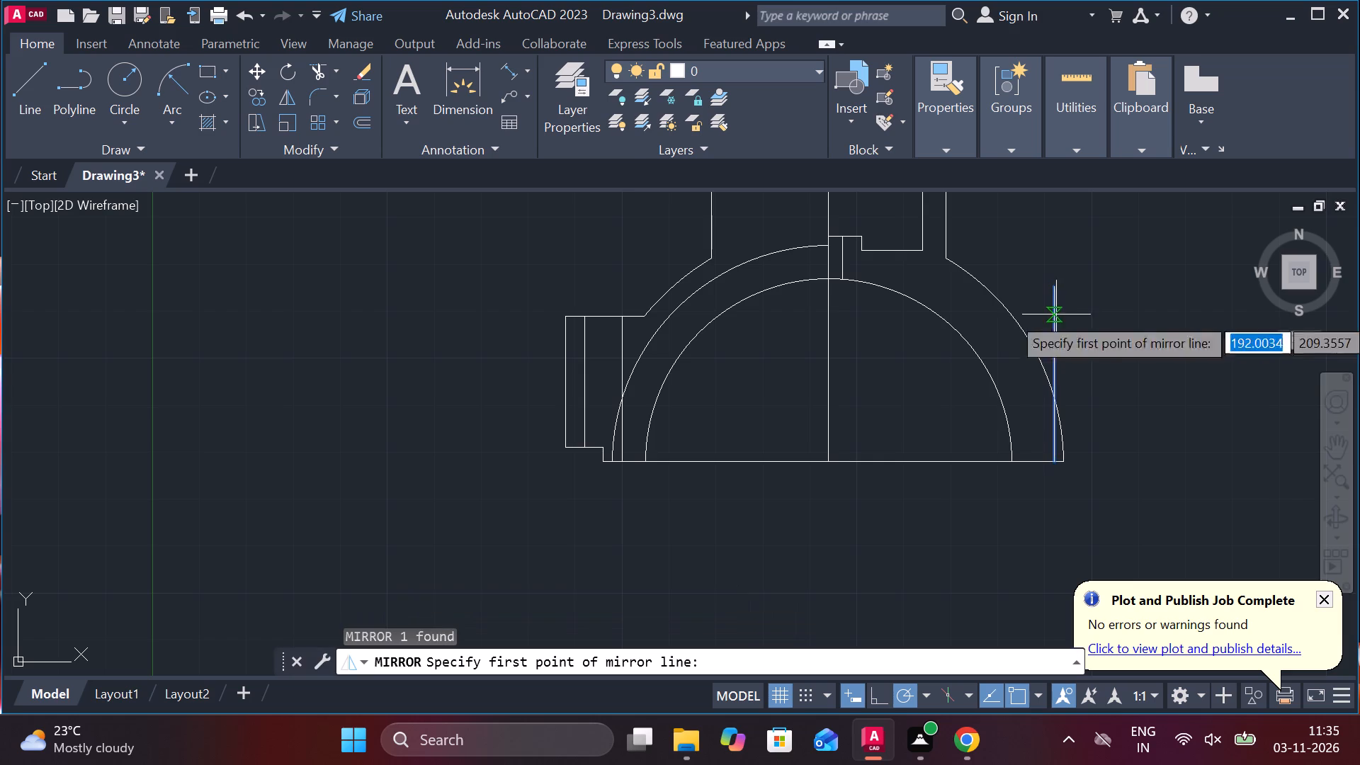
pyautogui.click(828, 449)
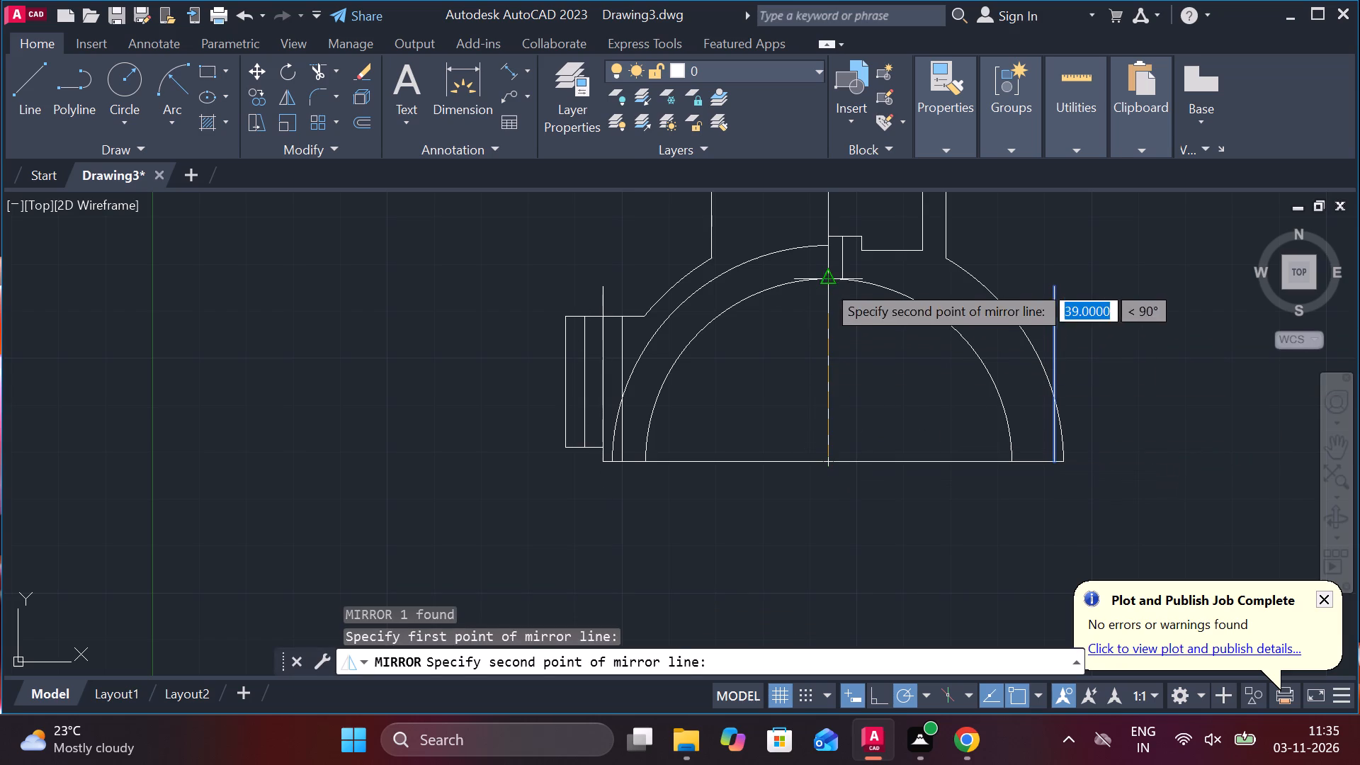
pyautogui.click(827, 280)
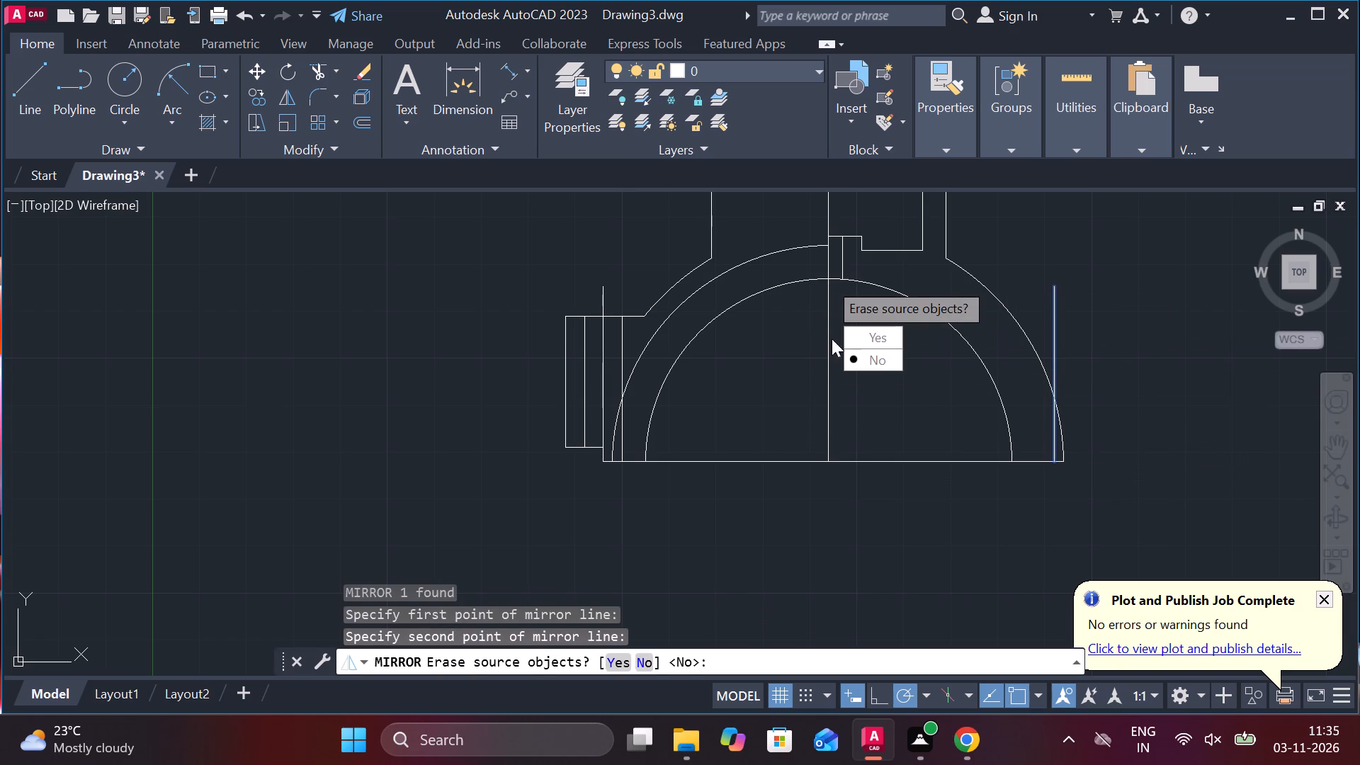
pyautogui.click(839, 361)
pyautogui.moveTo(868, 438); pyautogui.dragTo(839, 361)
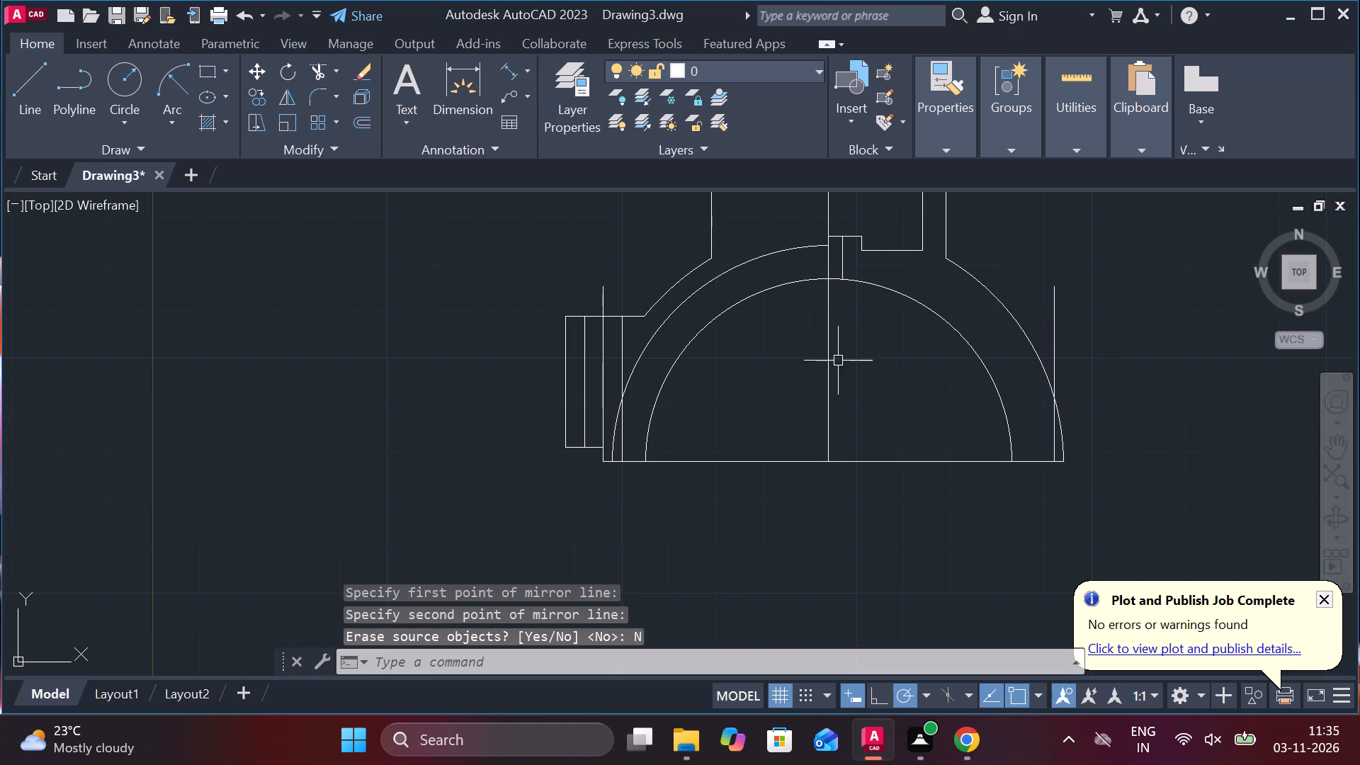
# Lengthen the mirrored vertical line at the left flange downward past the baseline by about 18.4.
pyautogui.scroll(1, 671, 363)
pyautogui.scroll(-2, 569, 327)
pyautogui.scroll(2, 559, 381)
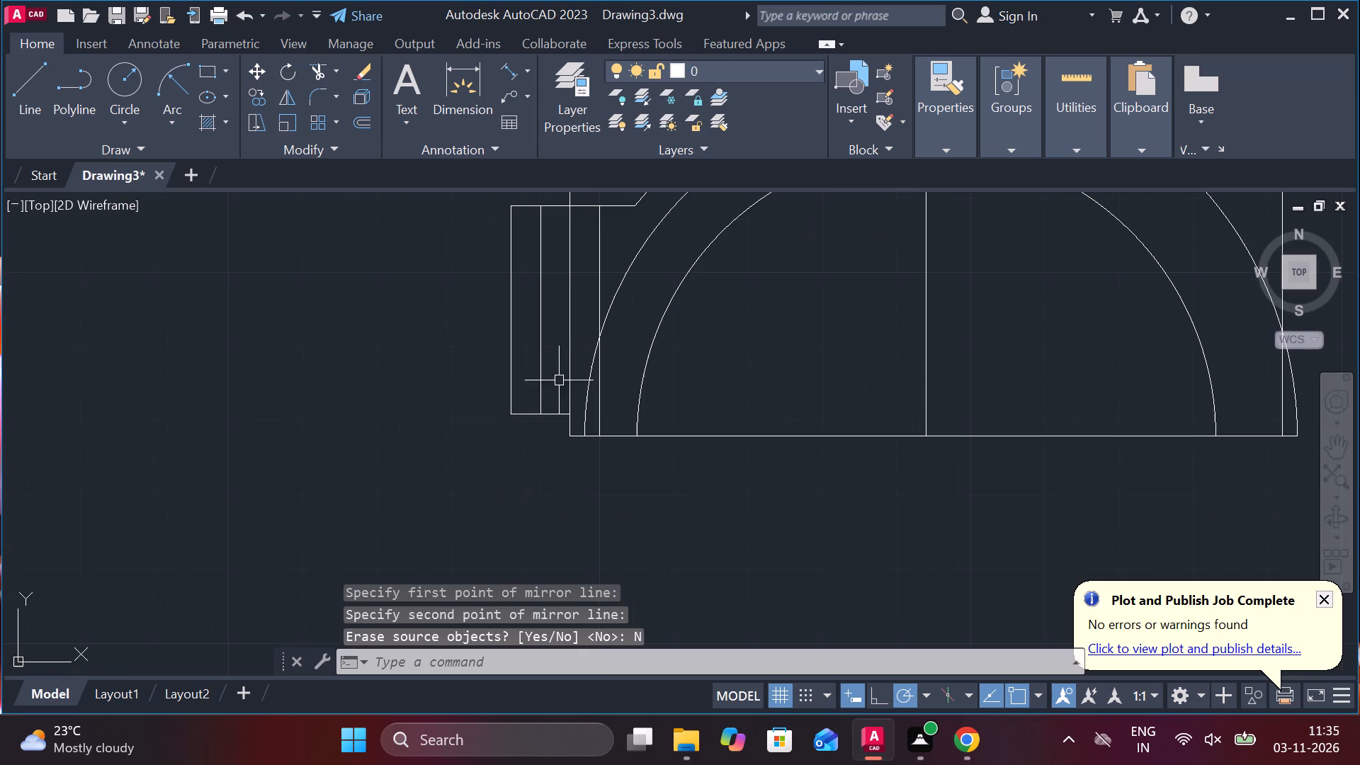
pyautogui.click(573, 344)
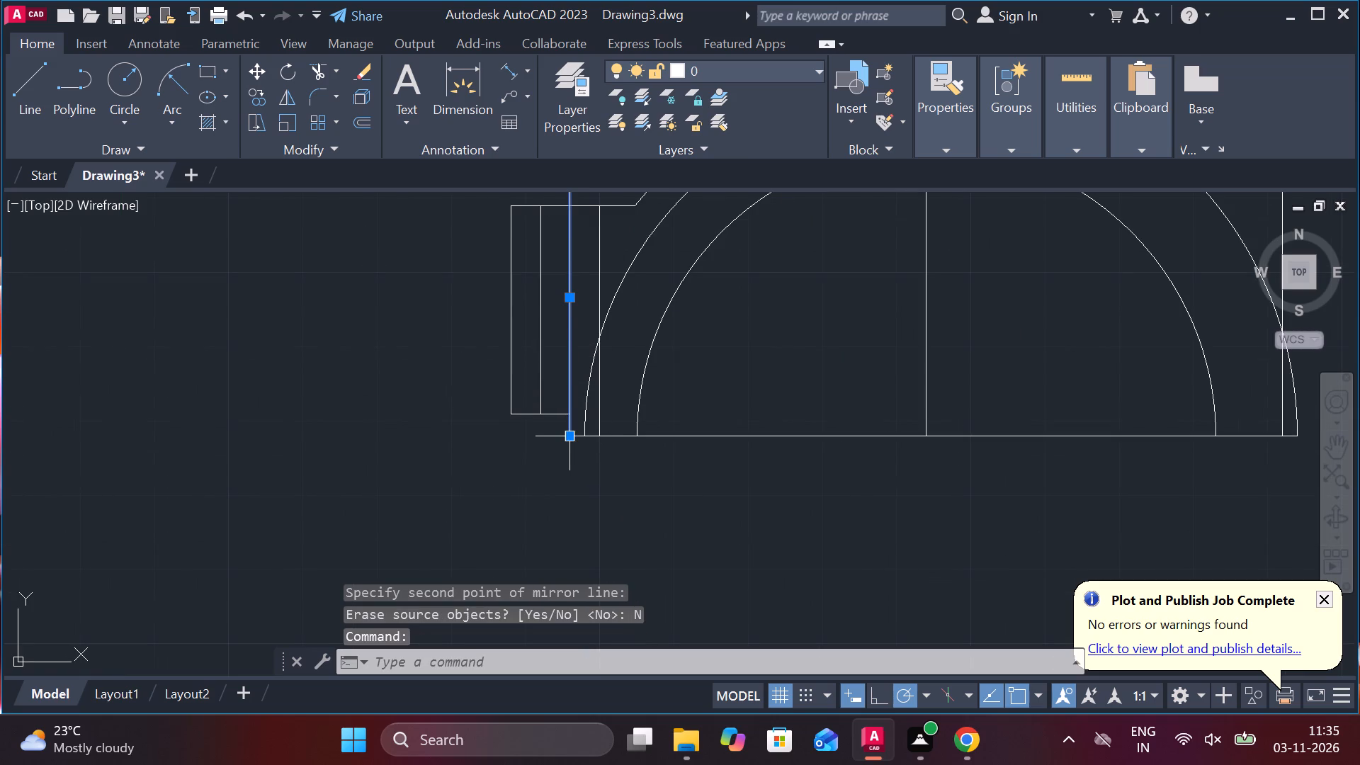
pyautogui.click(633, 495)
pyautogui.scroll(-1, 643, 495)
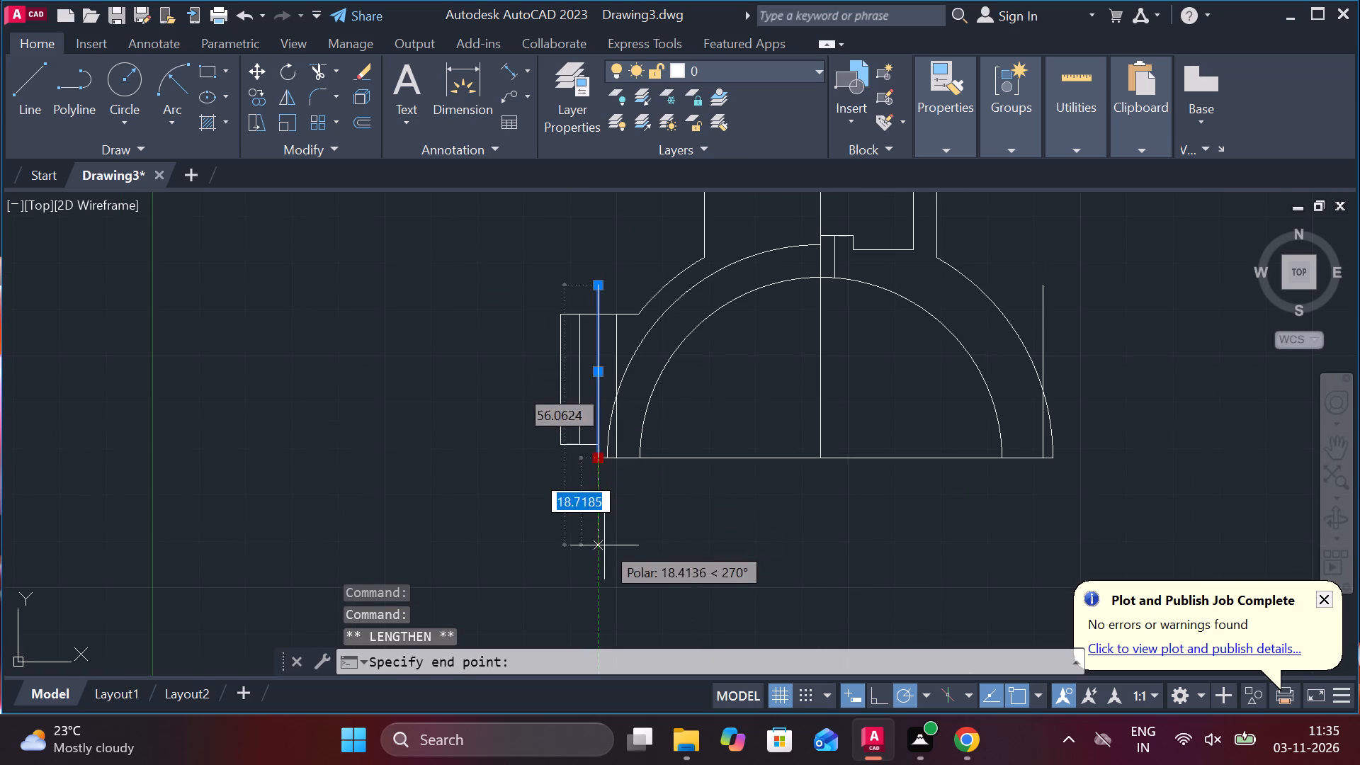
pyautogui.click(604, 545)
pyautogui.press('Escape')
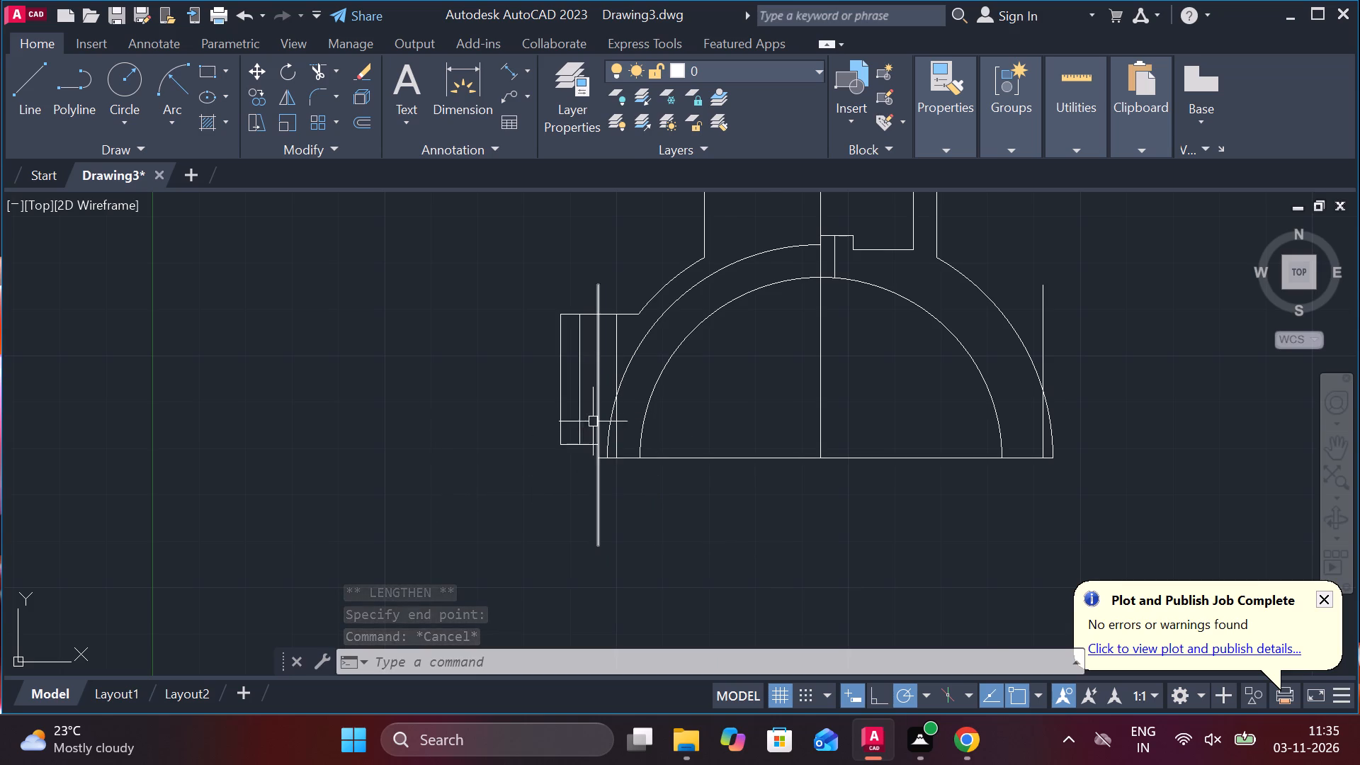
# Examine the left flange's lower corner where its vertical lines and the arcs meet the baseline.
pyautogui.scroll(1, 593, 421)
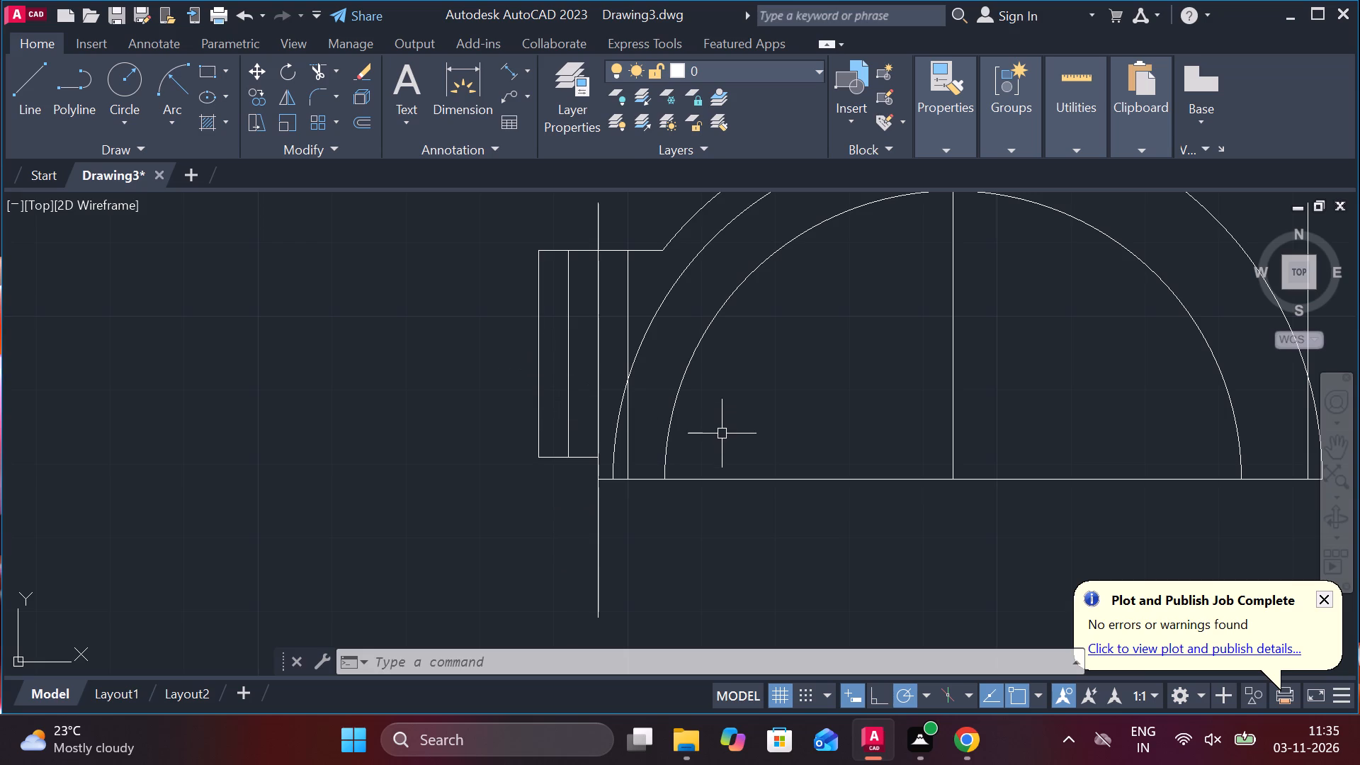
pyautogui.scroll(2, 576, 462)
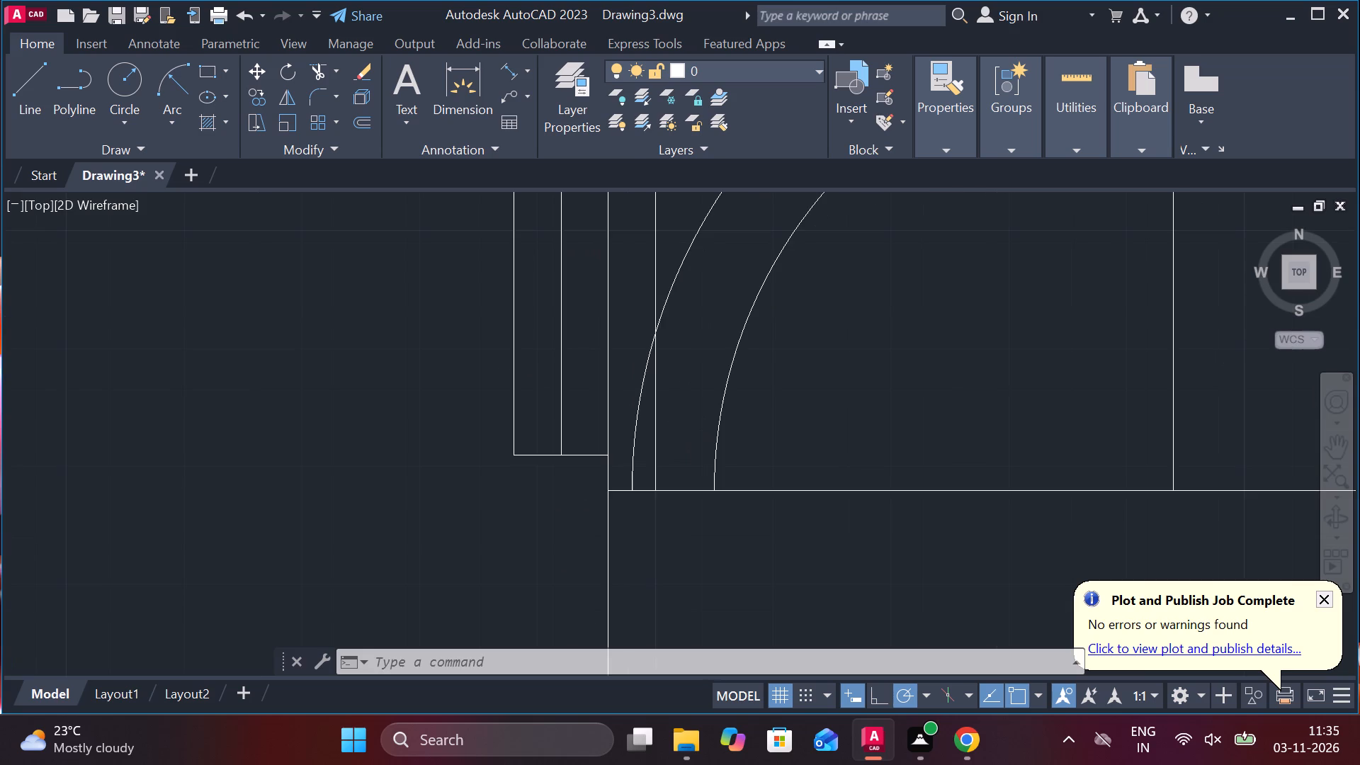
pyautogui.moveTo(577, 469); pyautogui.dragTo(564, 472, button='middle')
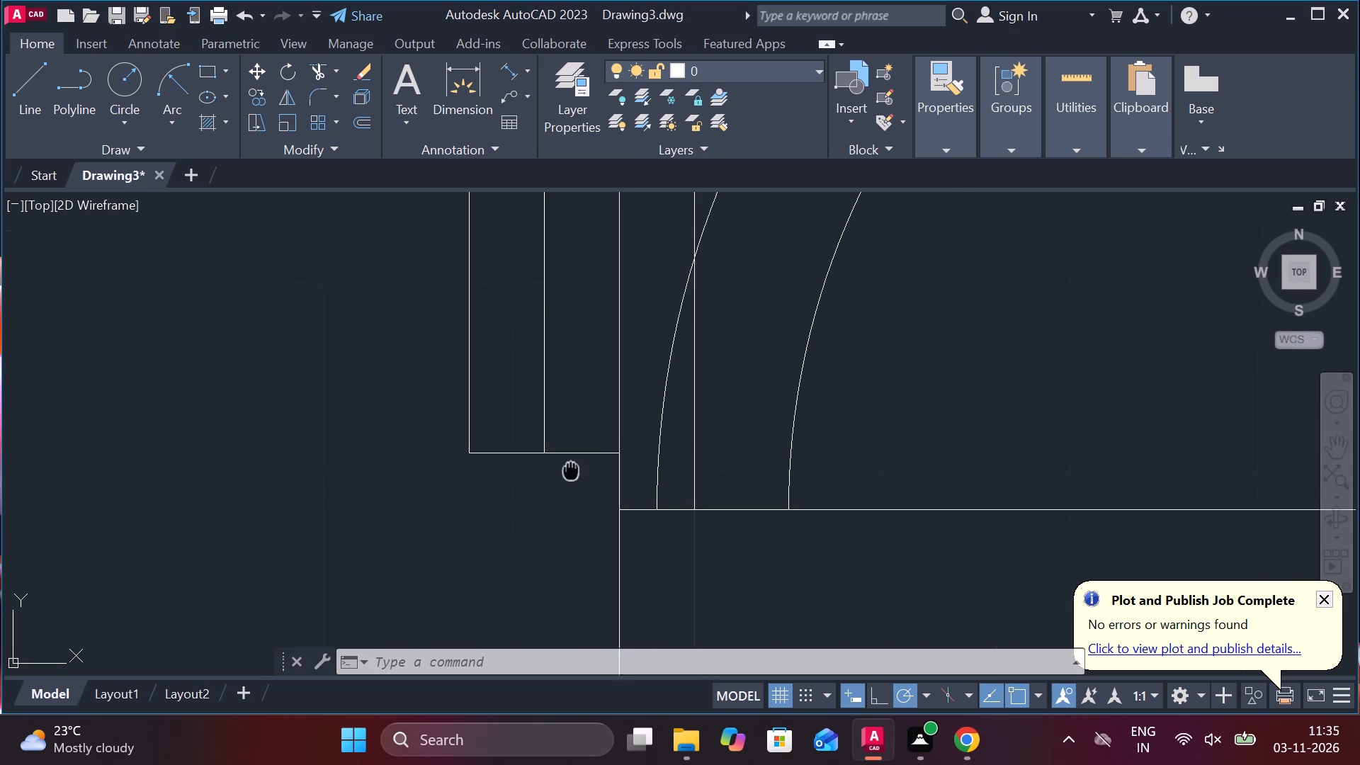
pyautogui.moveTo(564, 472); pyautogui.dragTo(548, 472, button='middle')
pyautogui.scroll(-1, 826, 397)
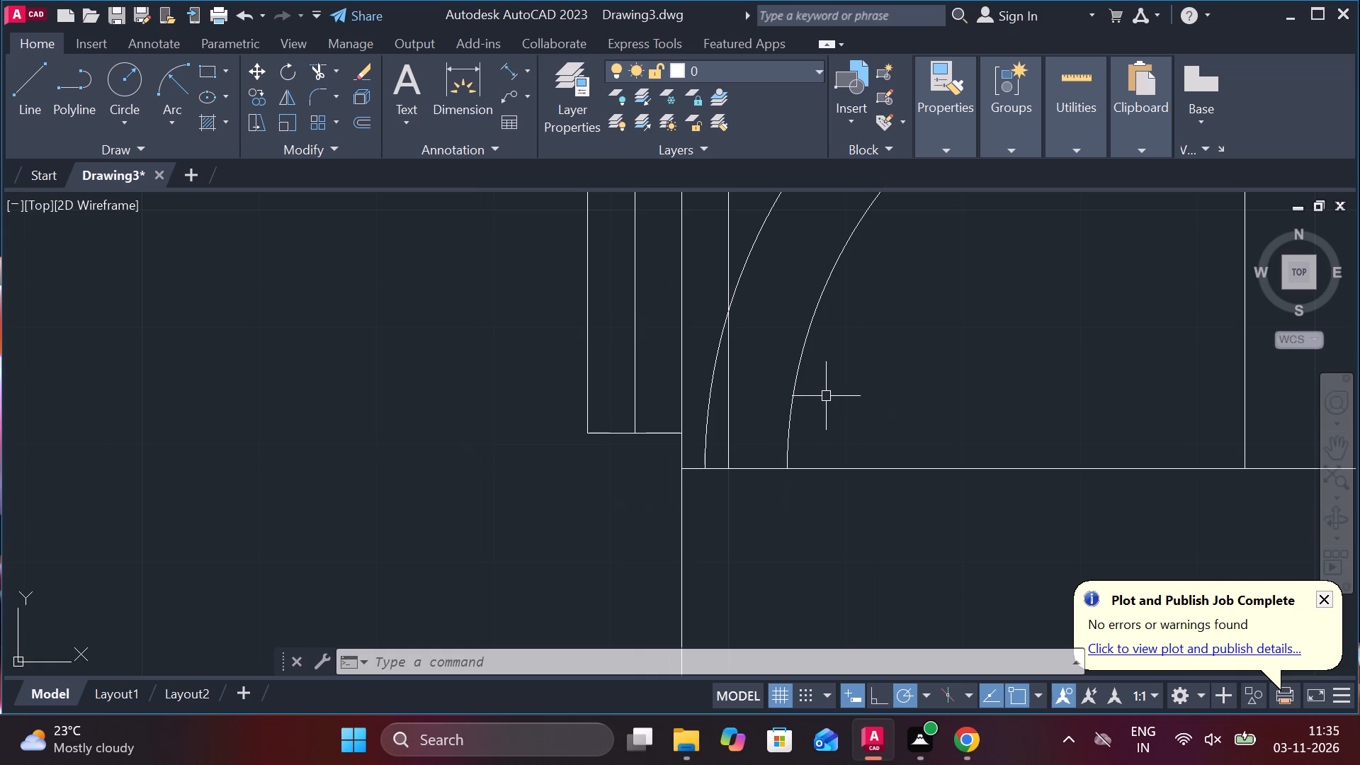
pyautogui.scroll(1, 730, 374)
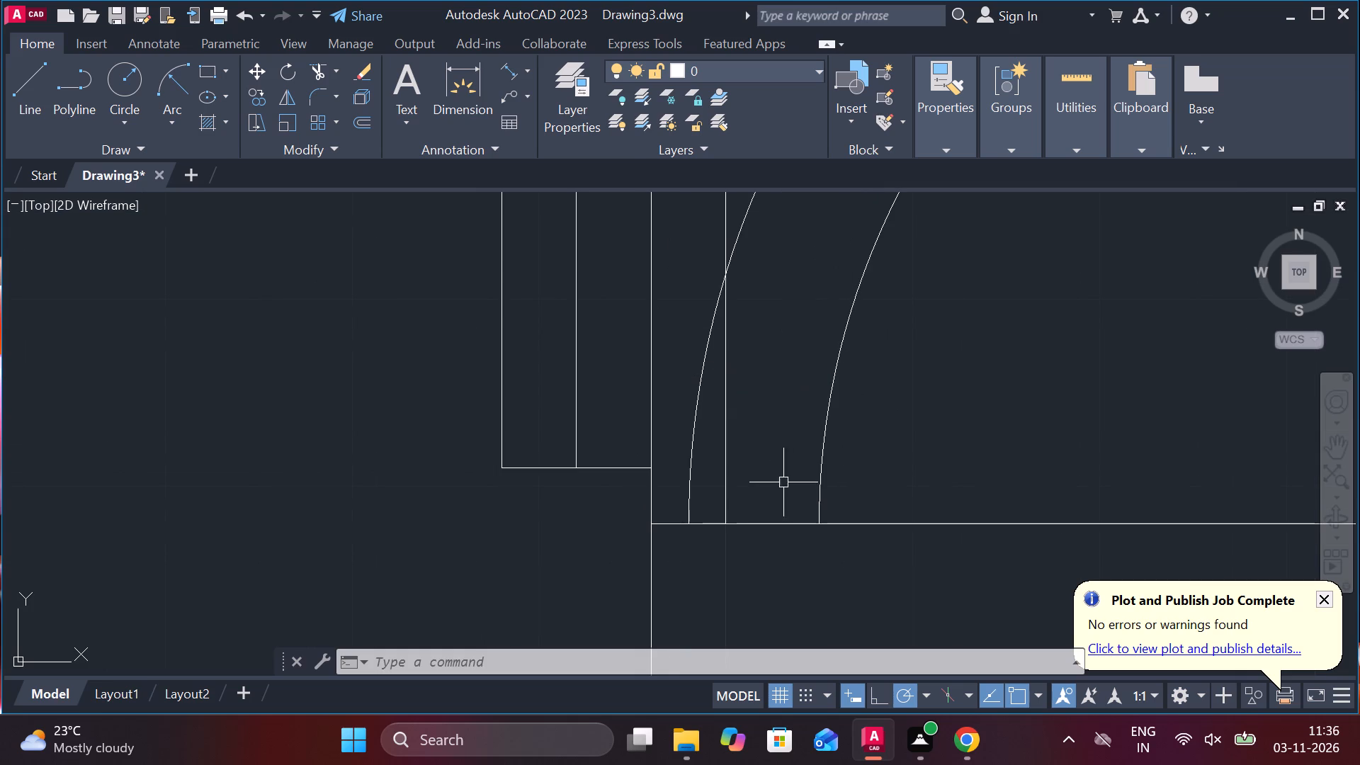
pyautogui.scroll(-3, 758, 508)
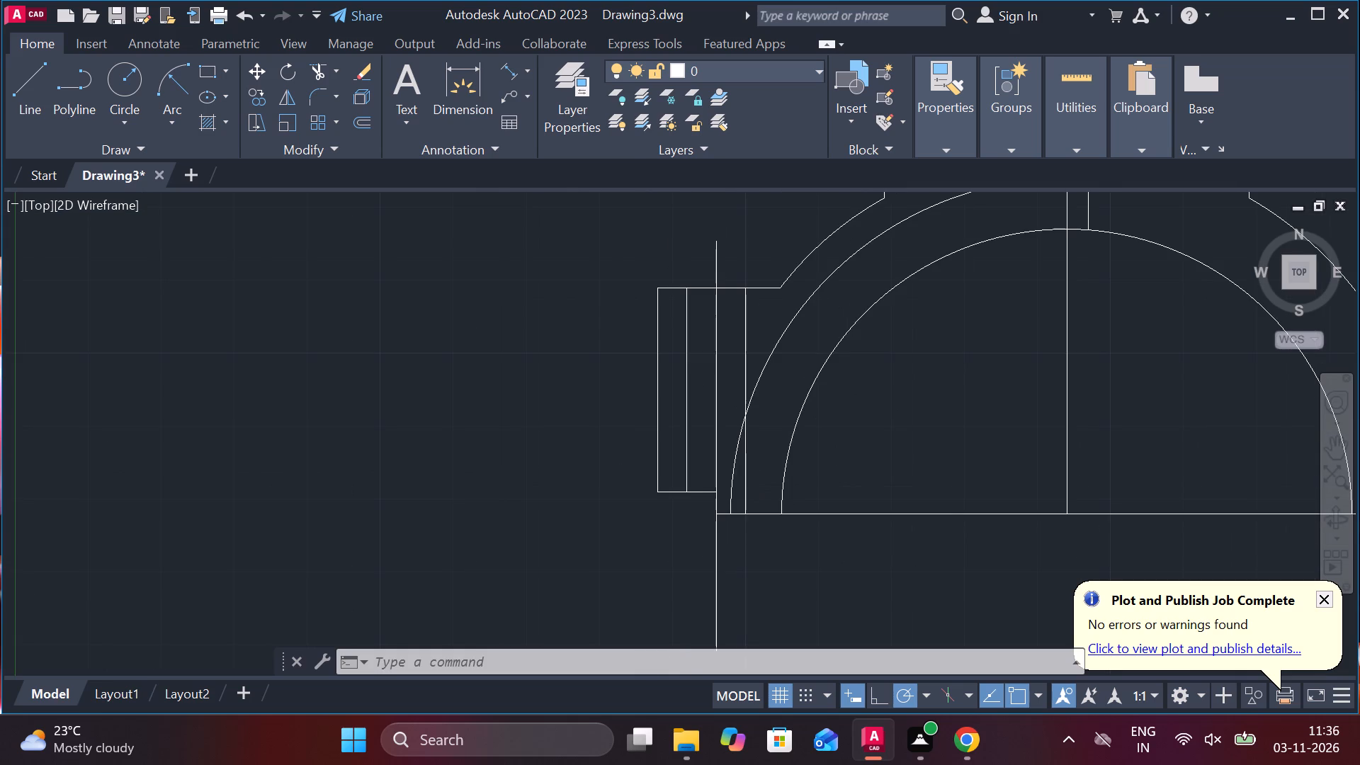
pyautogui.scroll(2, 758, 508)
pyautogui.press('Escape')
# Set the current linetype to Continuous.
pyautogui.click(952, 136)
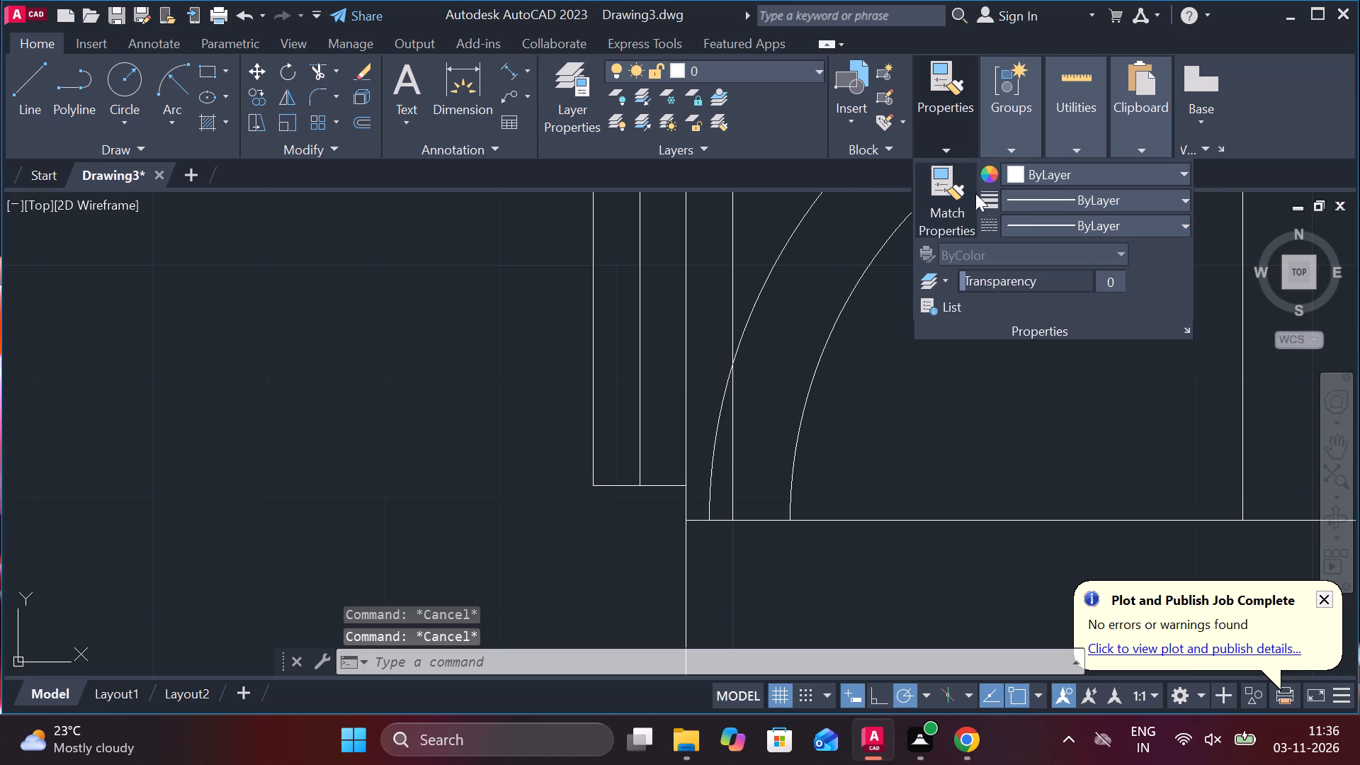
pyautogui.click(1023, 215)
pyautogui.click(1030, 310)
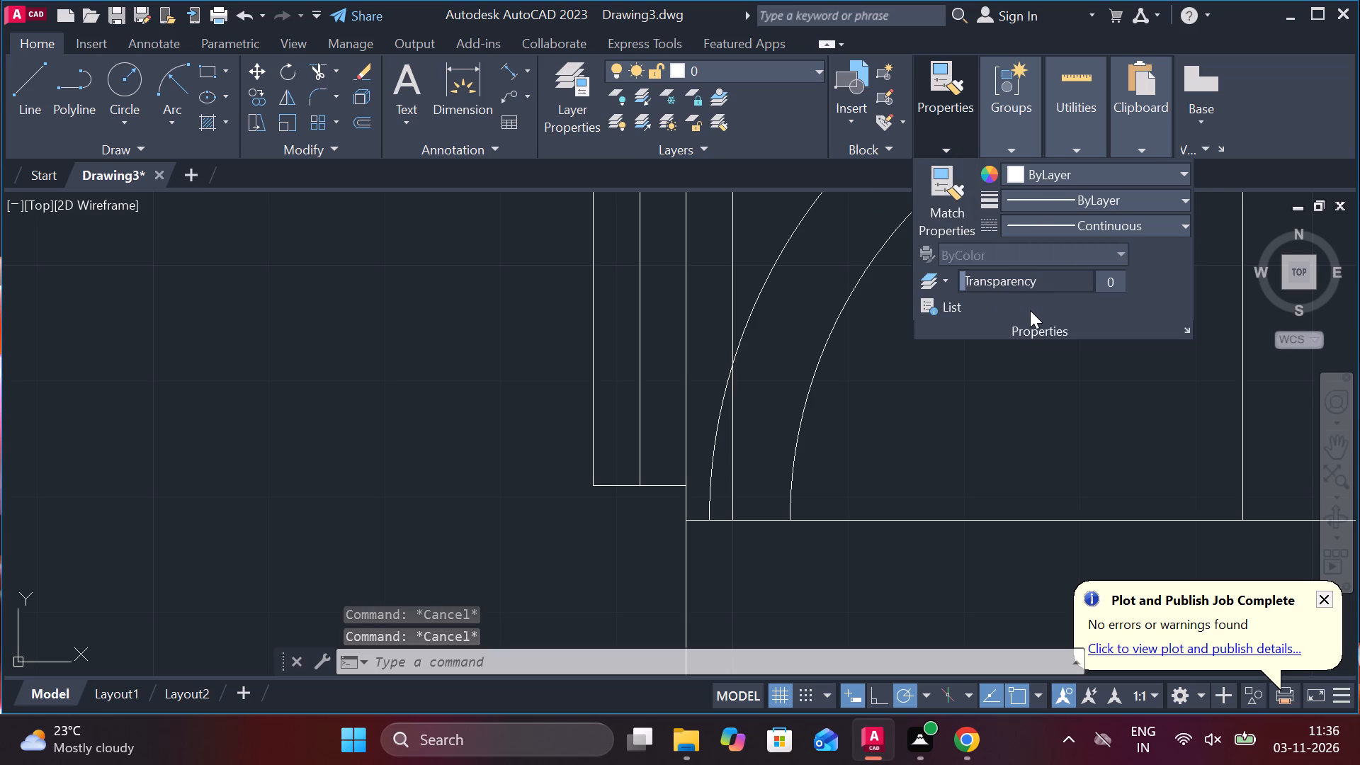
# Load the DASHED and CENTER linetypes into the drawing.
pyautogui.click(1112, 225)
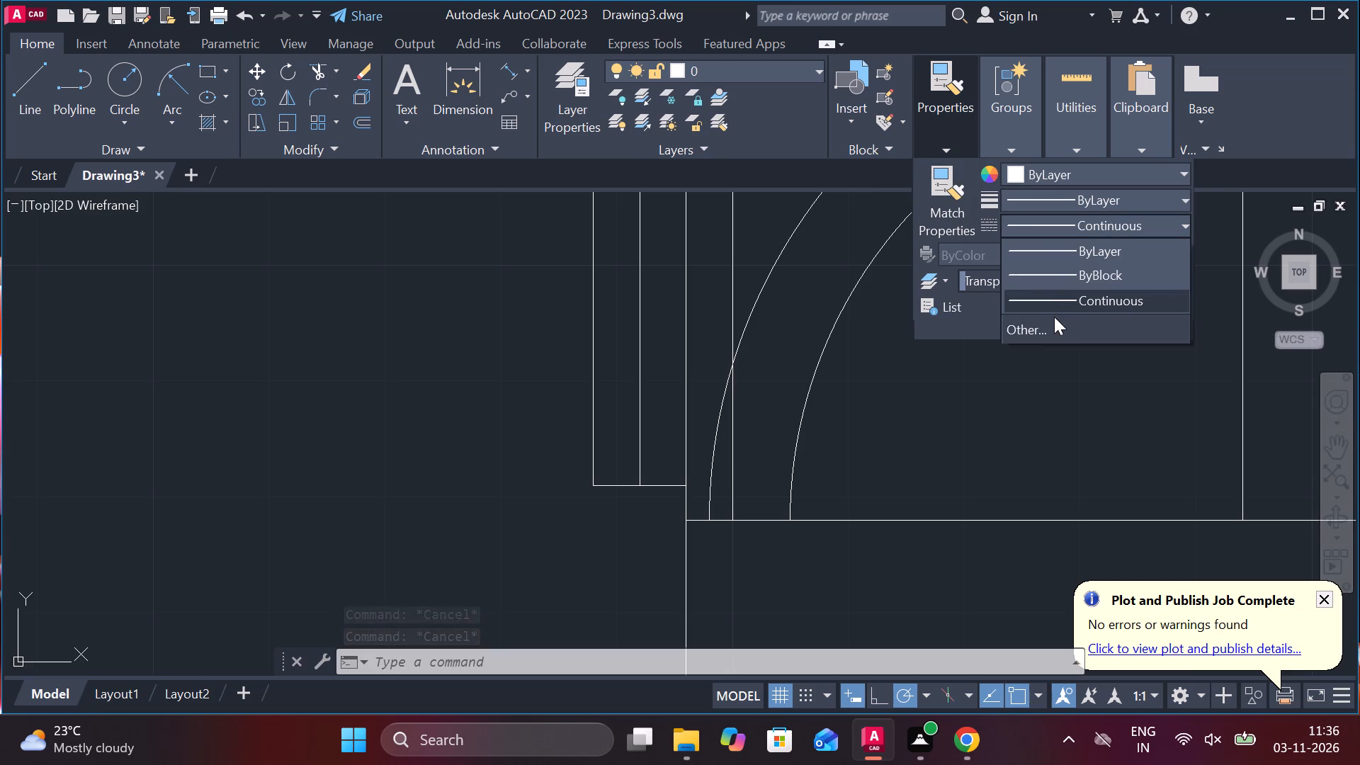
pyautogui.click(1046, 322)
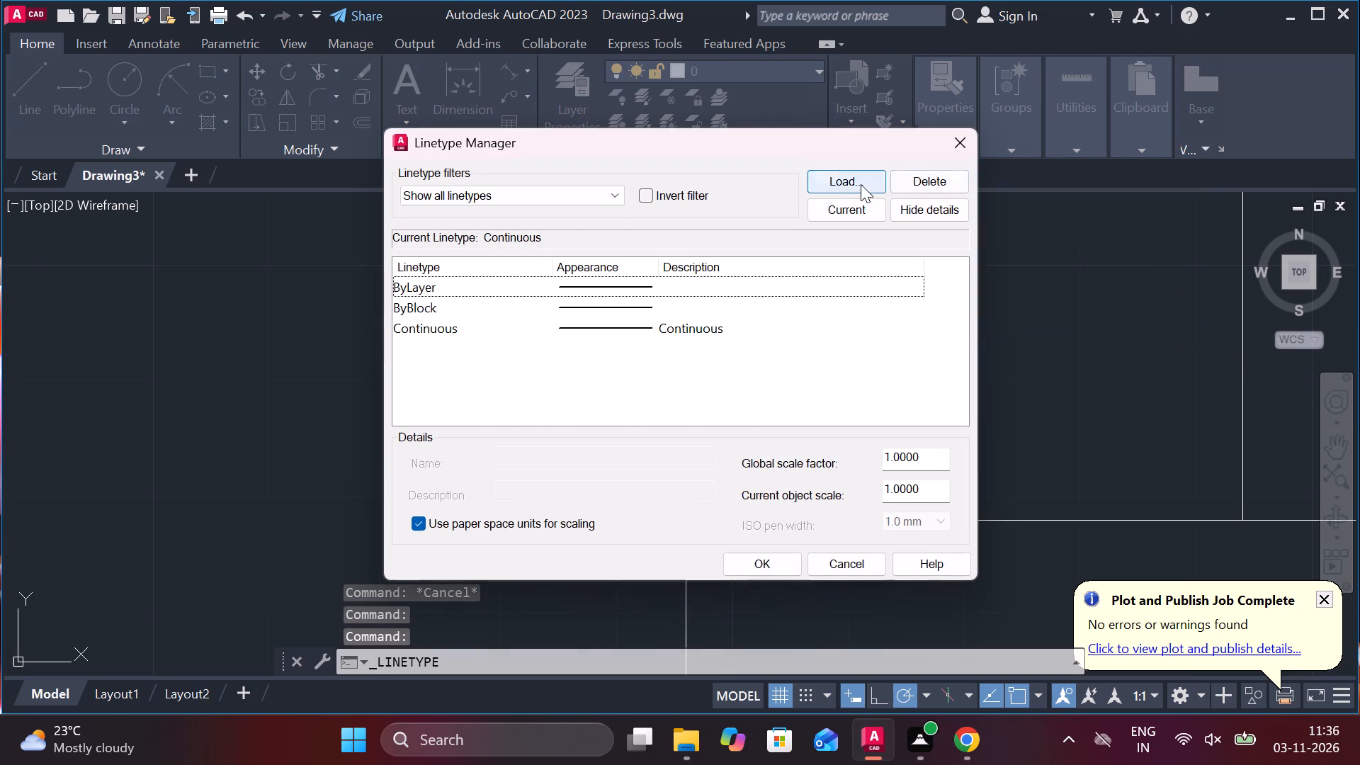
pyautogui.click(861, 184)
pyautogui.scroll(-4, 540, 328)
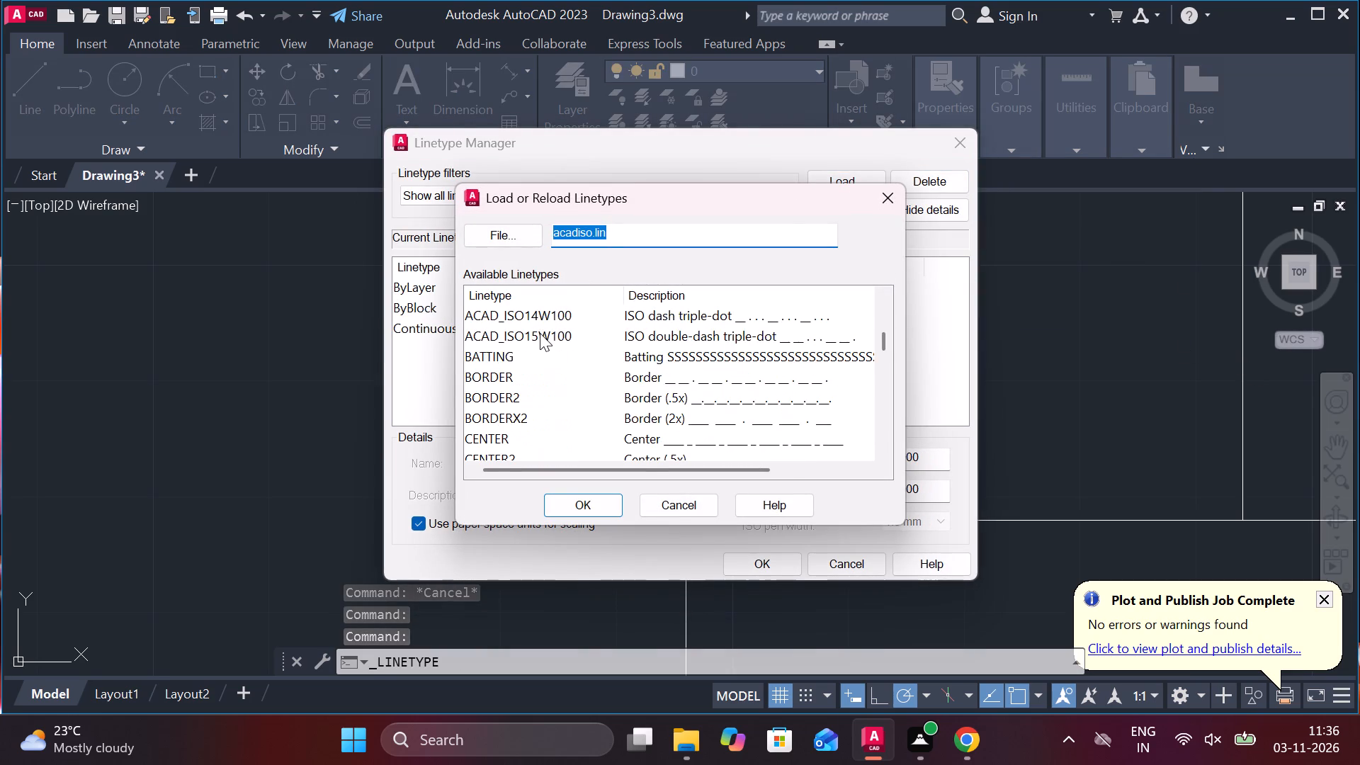
pyautogui.scroll(-2, 540, 333)
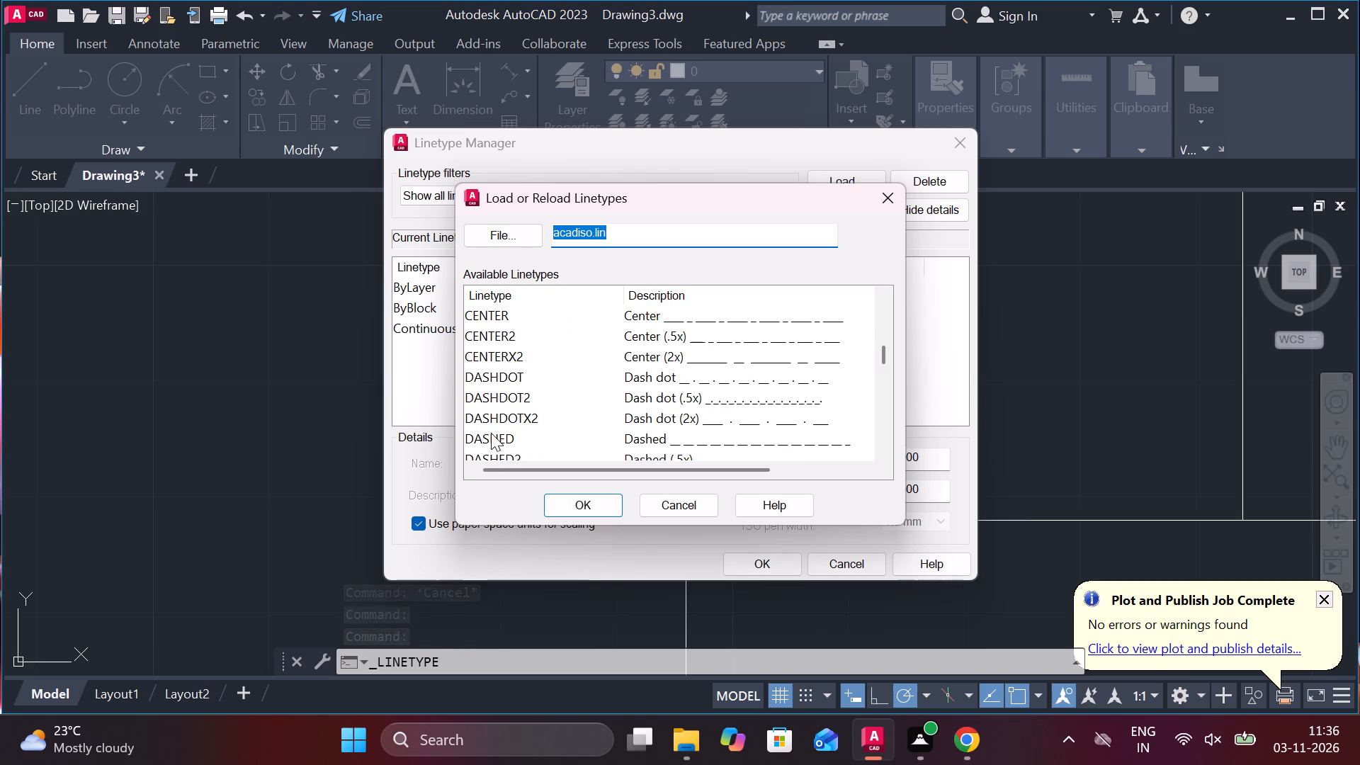
pyautogui.click(491, 432)
pyautogui.click(556, 513)
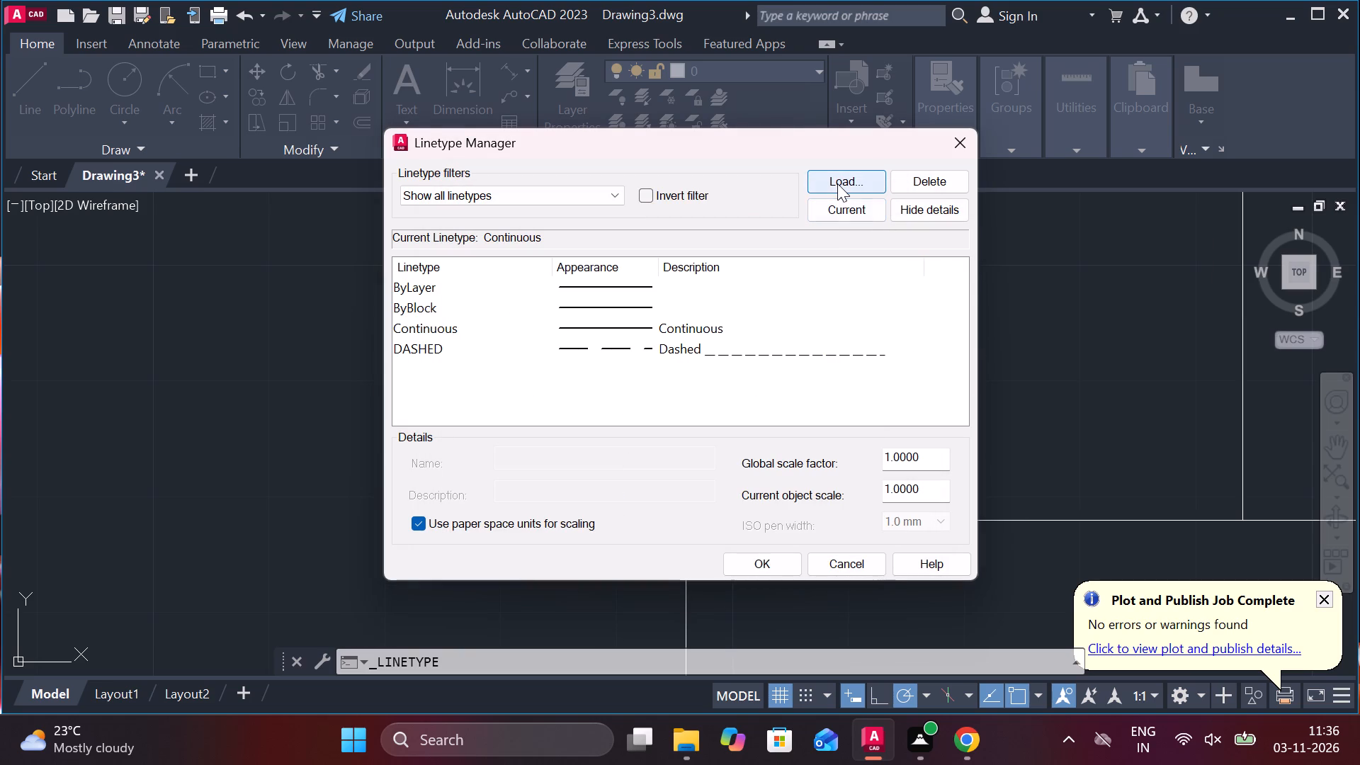
pyautogui.click(837, 183)
pyautogui.scroll(-3, 689, 344)
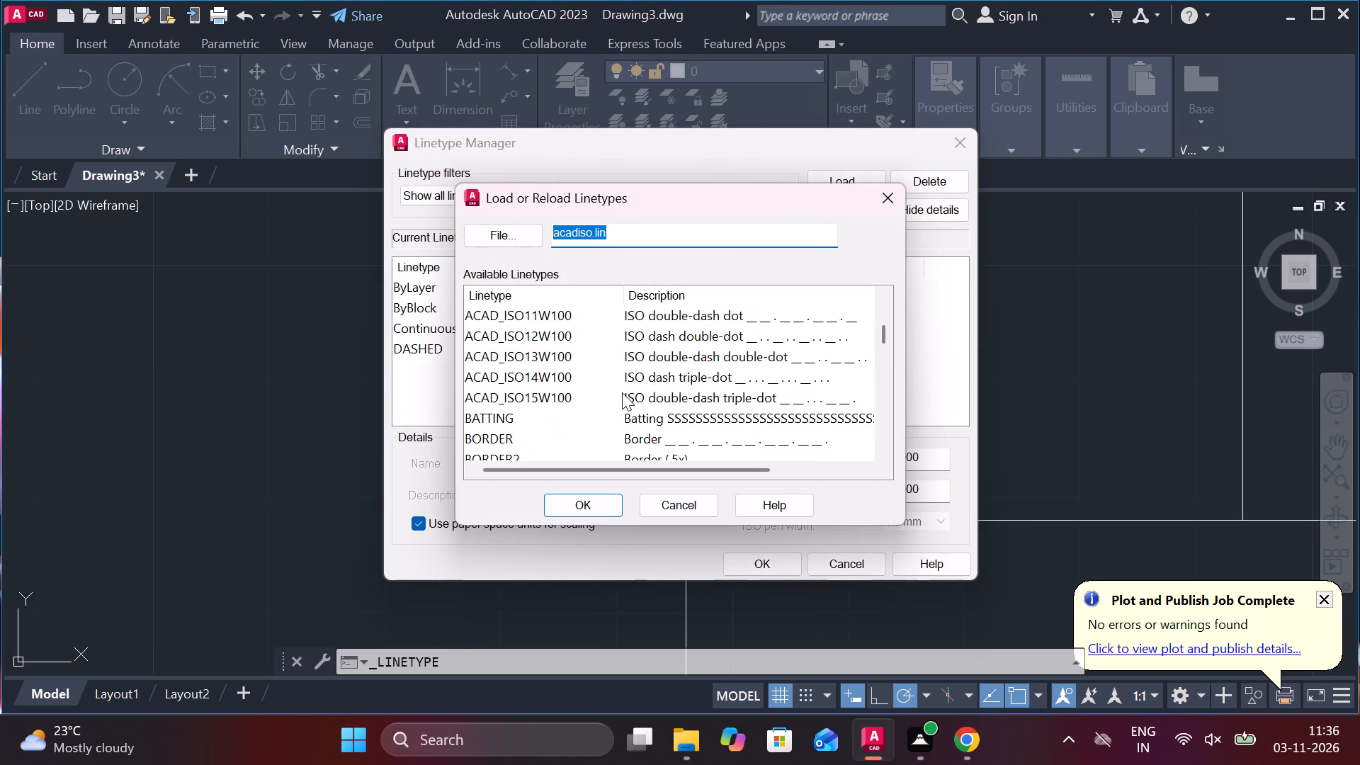
pyautogui.scroll(-2, 622, 392)
pyautogui.click(472, 379)
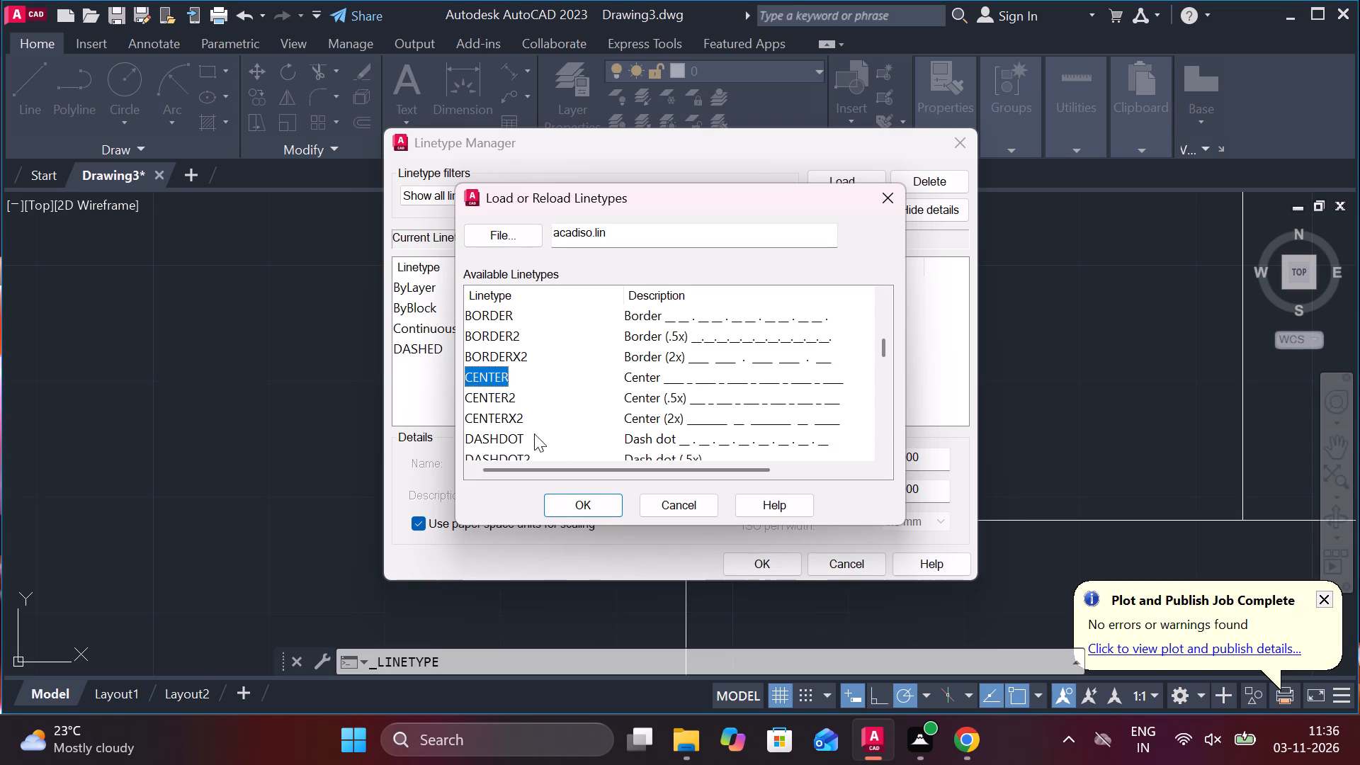
pyautogui.click(563, 506)
# Set both the linetype global scale factor and the current object scale to .5 and apply the settings.
pyautogui.moveTo(924, 459); pyautogui.dragTo(856, 459)
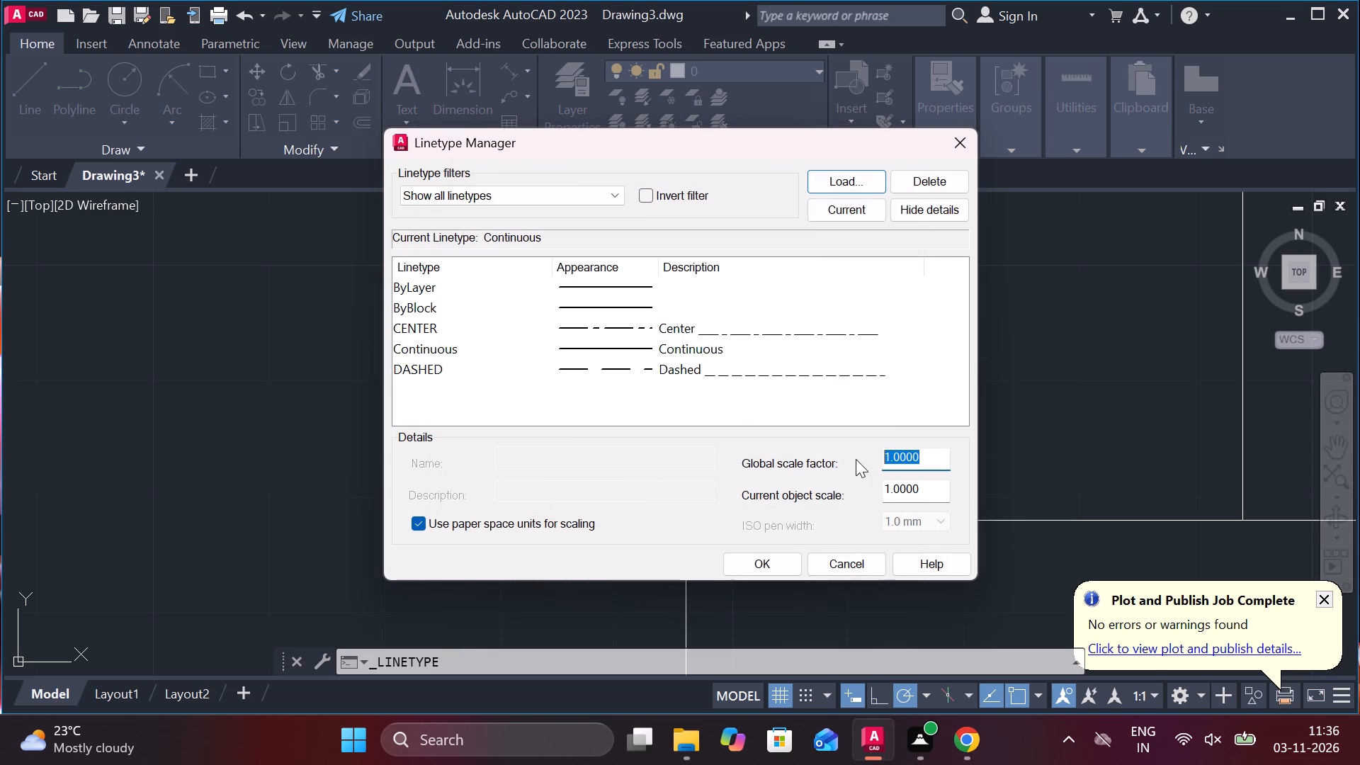
pyautogui.write('.5')
pyautogui.moveTo(939, 497); pyautogui.dragTo(824, 497)
pyautogui.write('.5')
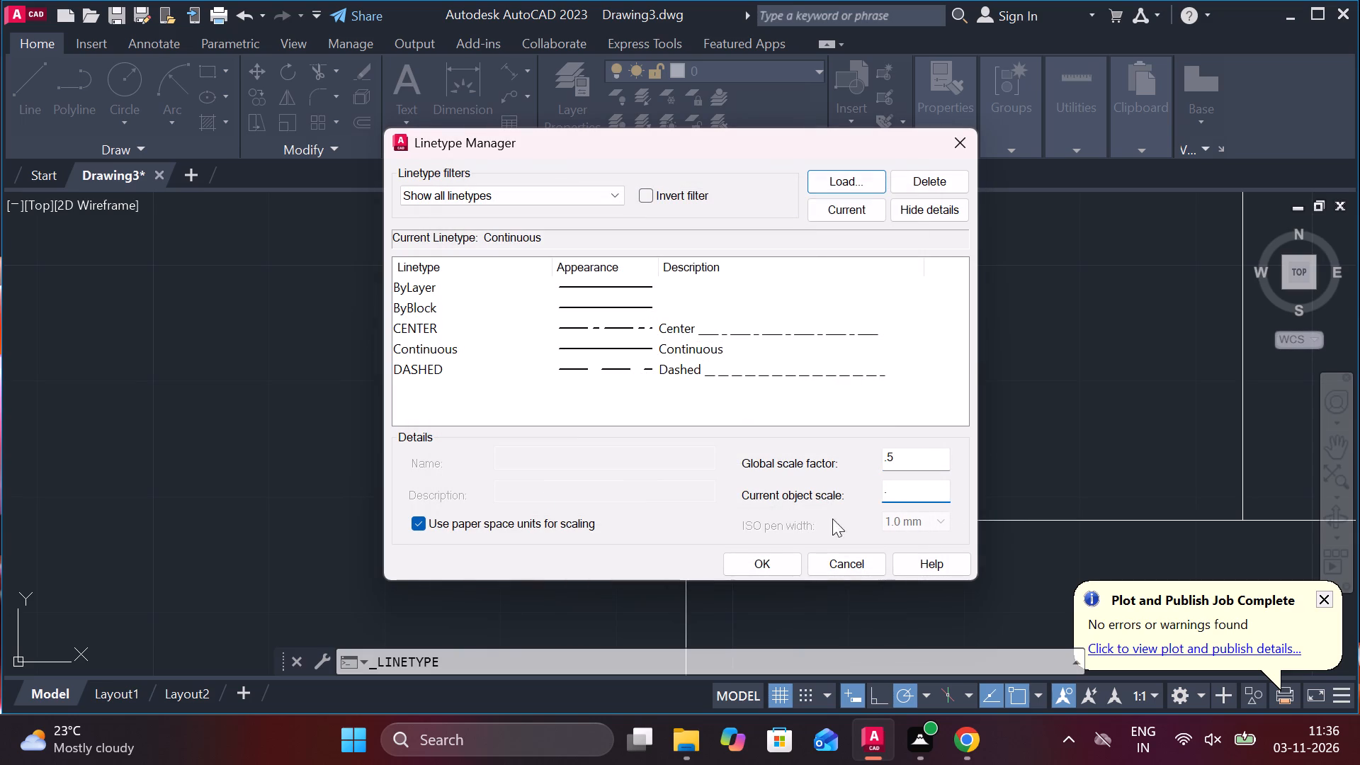
pyautogui.click(774, 557)
pyautogui.scroll(-1, 964, 361)
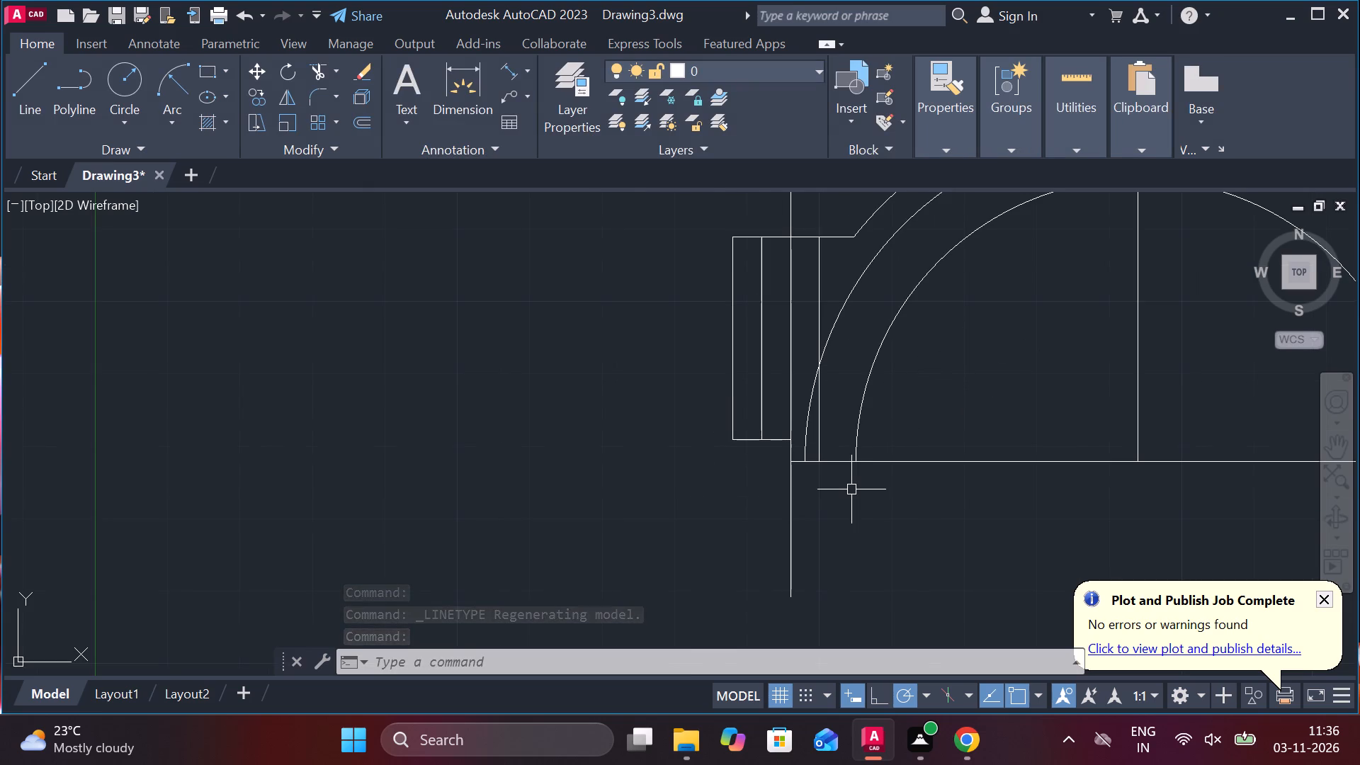
# Change the linetype of the left flange's two inner vertical lines, one on each side of the long line, to DASHED.
pyautogui.scroll(1, 839, 509)
pyautogui.scroll(-1, 849, 513)
pyautogui.moveTo(911, 484); pyautogui.dragTo(827, 517, button='middle')
pyautogui.scroll(-1, 827, 517)
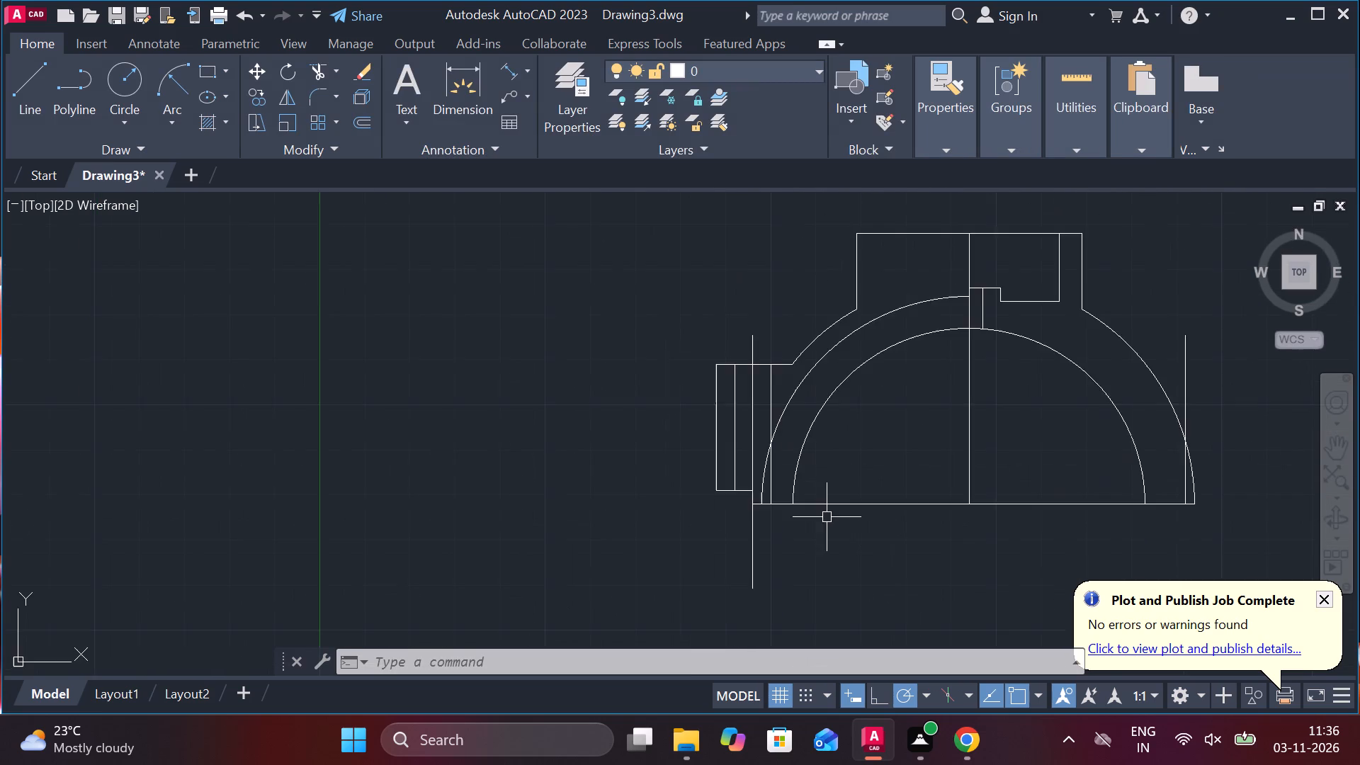
pyautogui.moveTo(827, 517); pyautogui.dragTo(731, 531, button='middle')
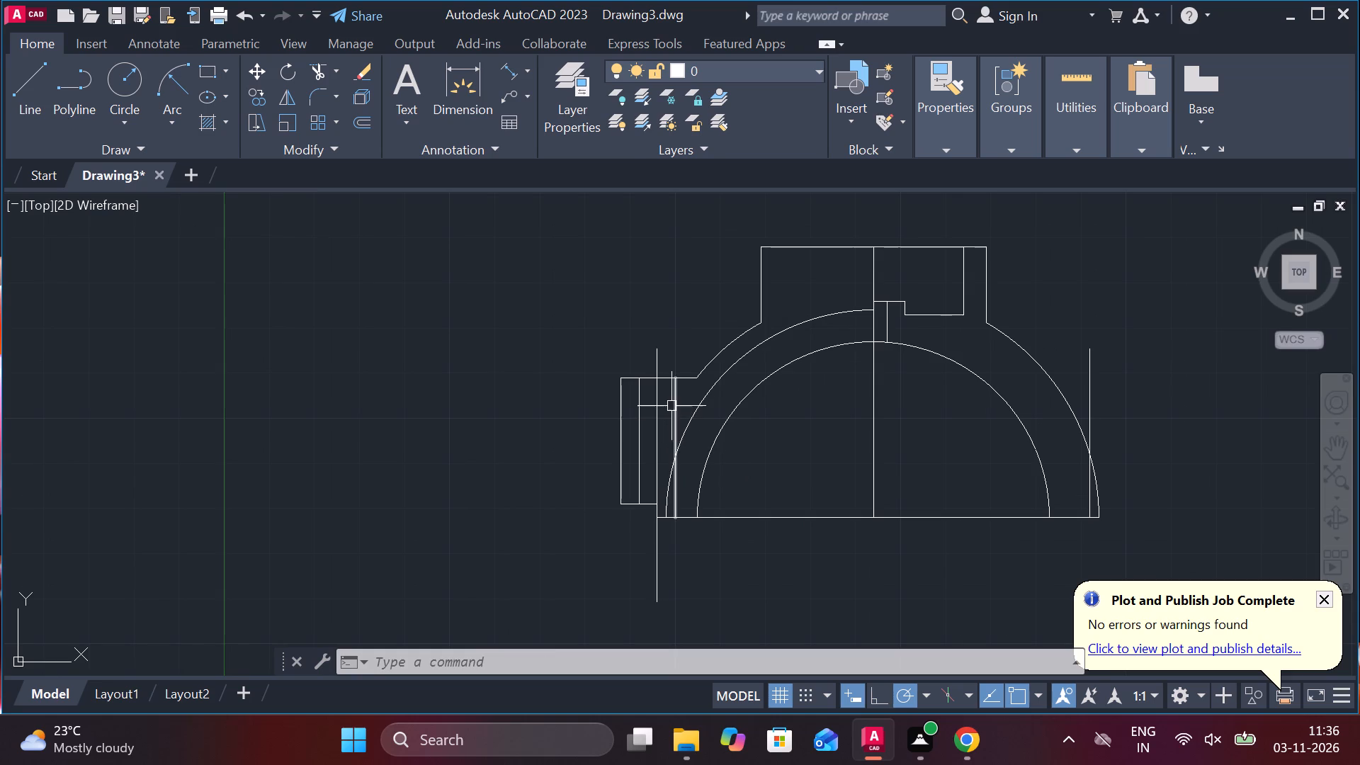
pyautogui.click(673, 406)
pyautogui.click(639, 406)
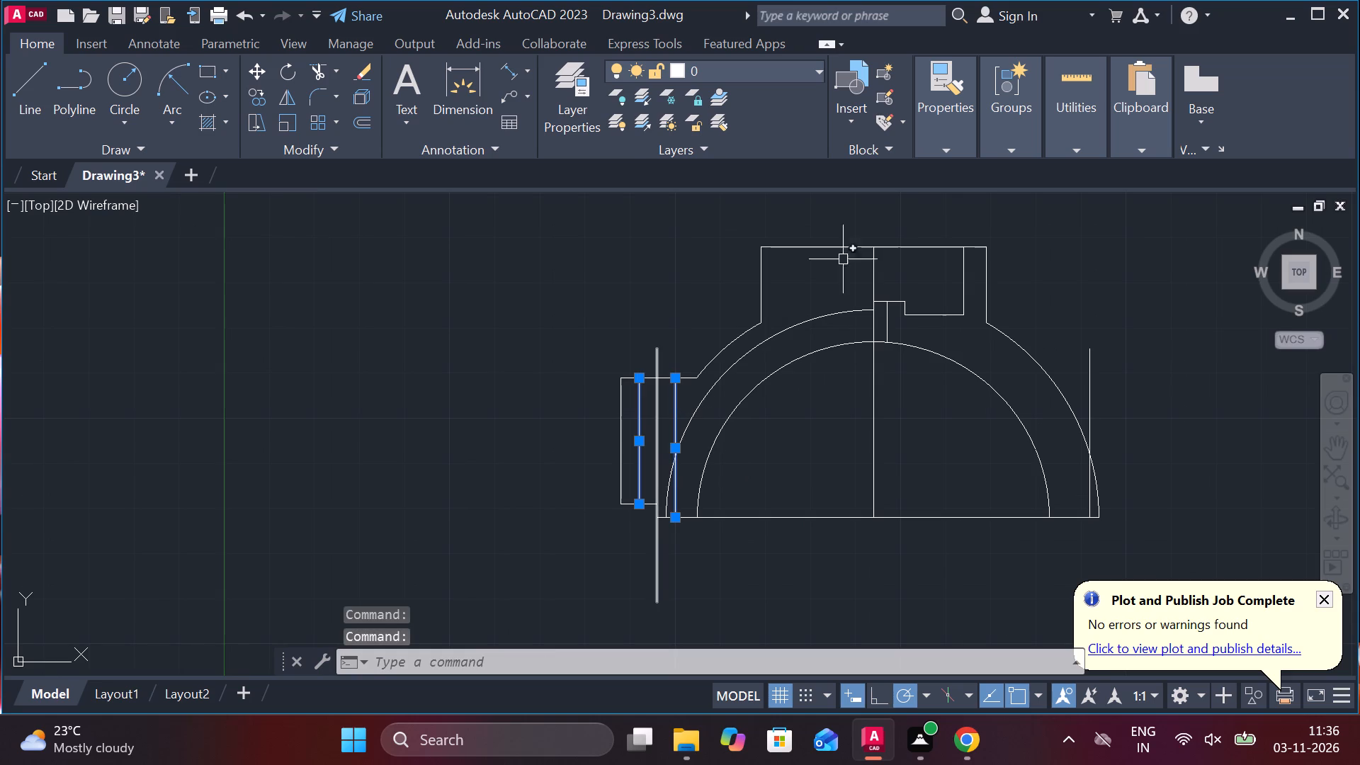
pyautogui.click(951, 143)
pyautogui.click(1083, 217)
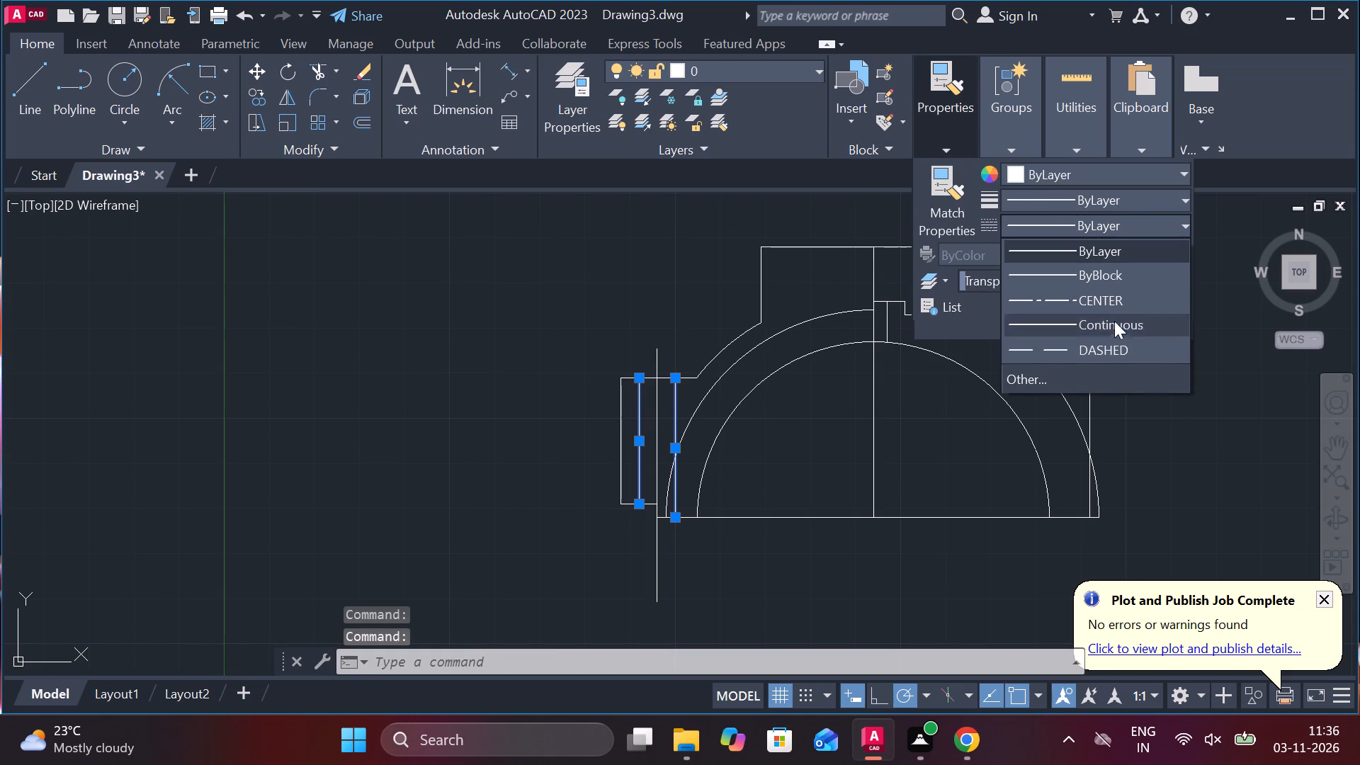
pyautogui.click(1039, 351)
pyautogui.press('Escape')
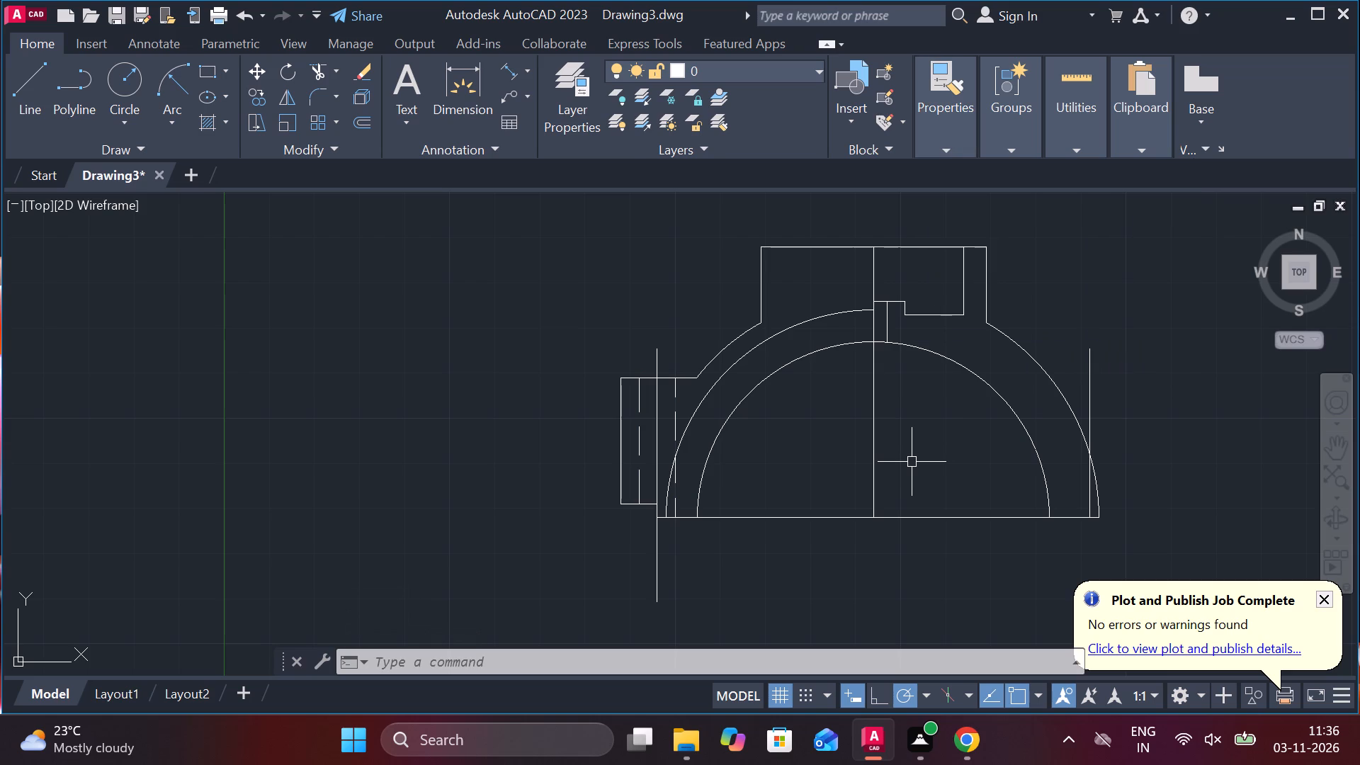
# Change the linetype of the long vertical line through the left flange to CENTER.
pyautogui.moveTo(873, 476); pyautogui.dragTo(898, 448, button='middle')
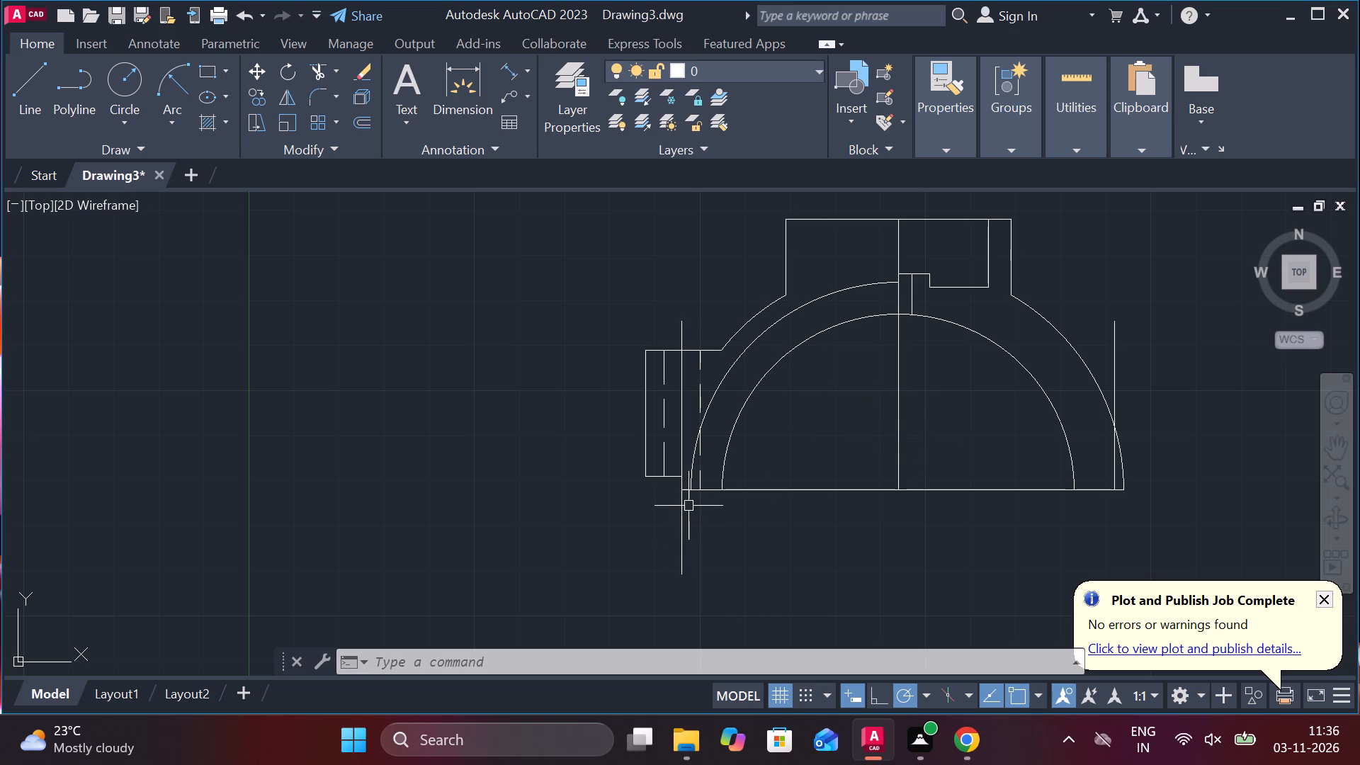
pyautogui.click(676, 385)
pyautogui.press('Escape')
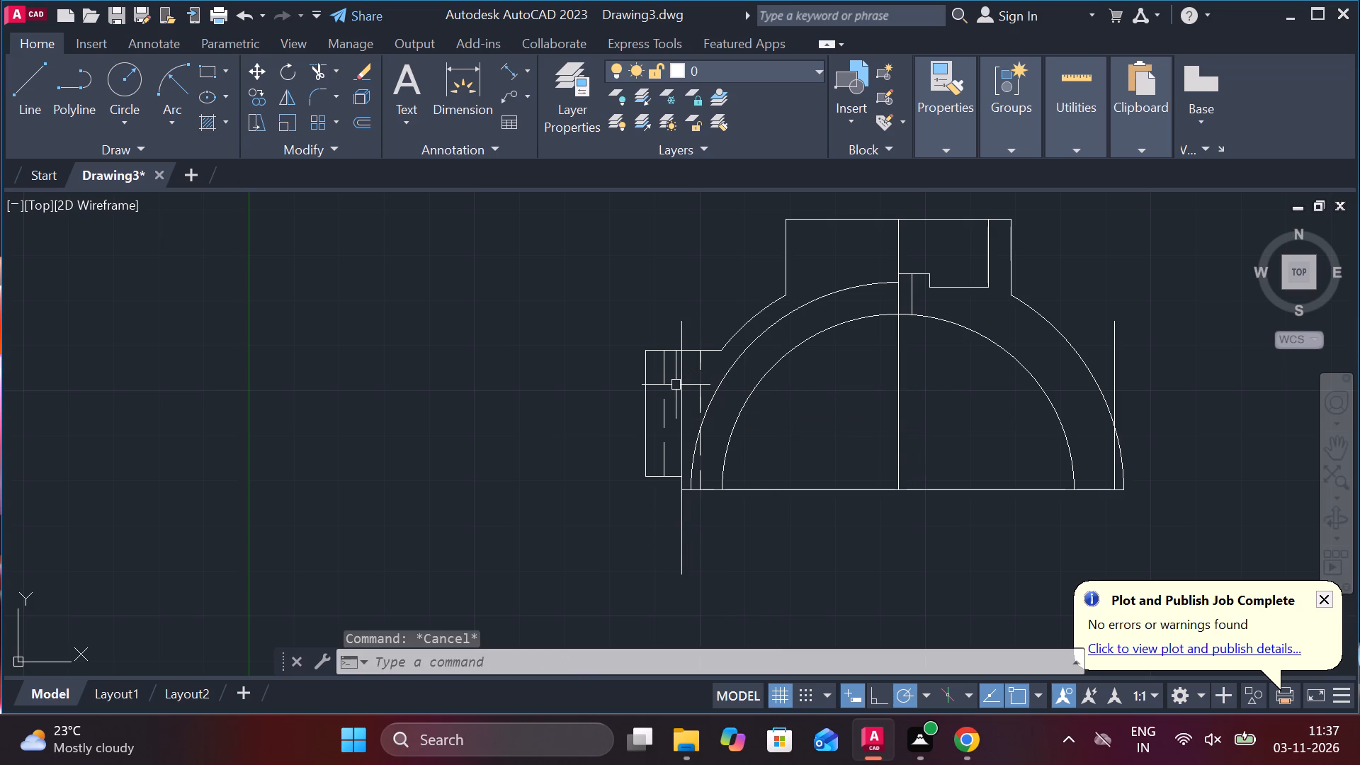
pyautogui.click(679, 379)
pyautogui.click(956, 141)
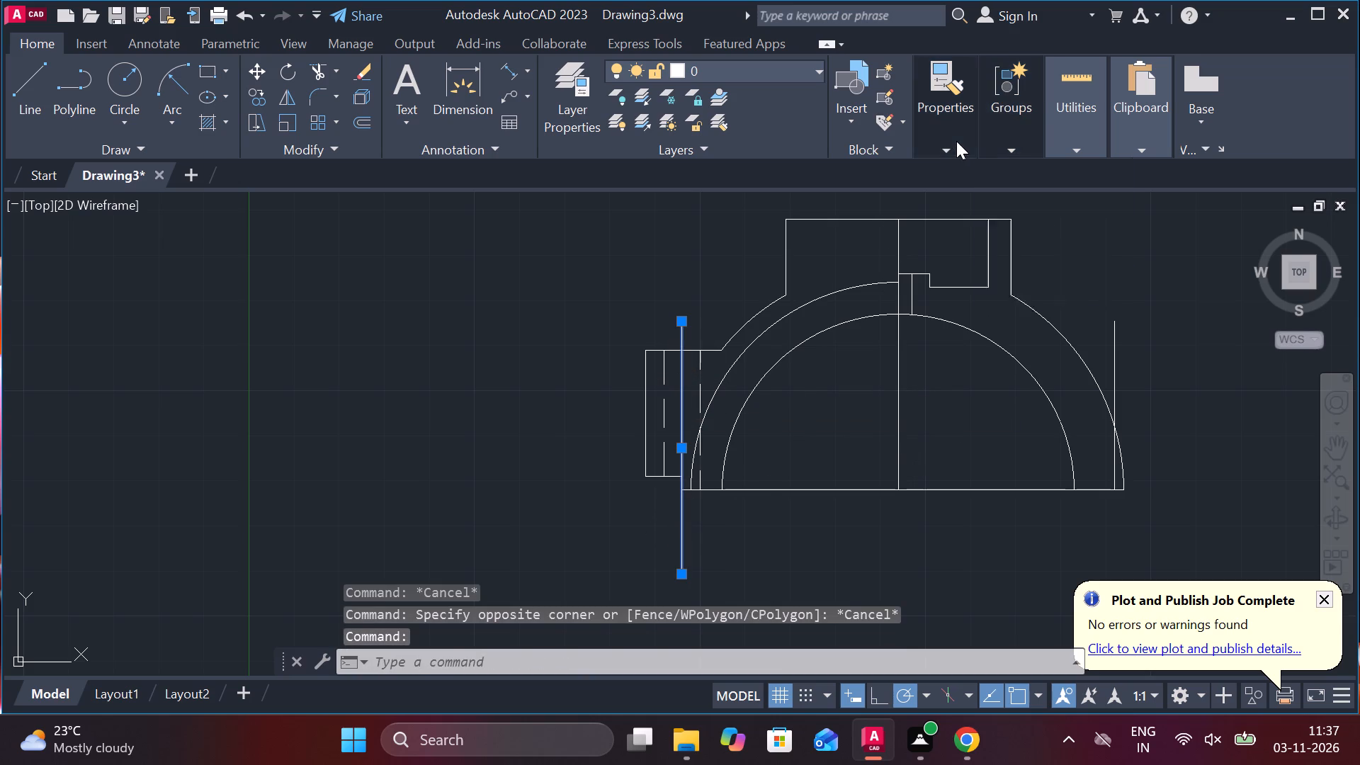
pyautogui.click(1055, 231)
pyautogui.click(1065, 302)
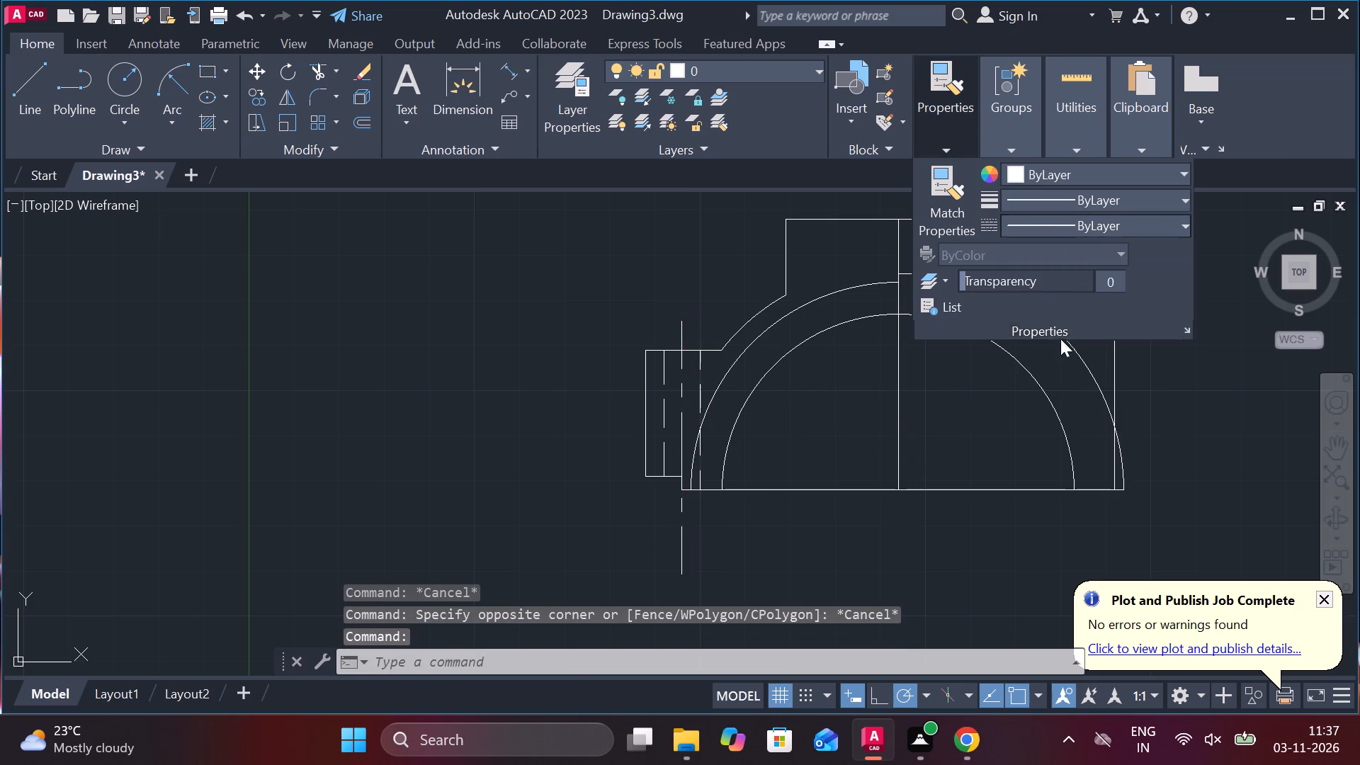
pyautogui.press('Escape')
# Erase the stray vertical line crossing the outer arc at the part's right end.
pyautogui.moveTo(1005, 477); pyautogui.dragTo(992, 465, button='middle')
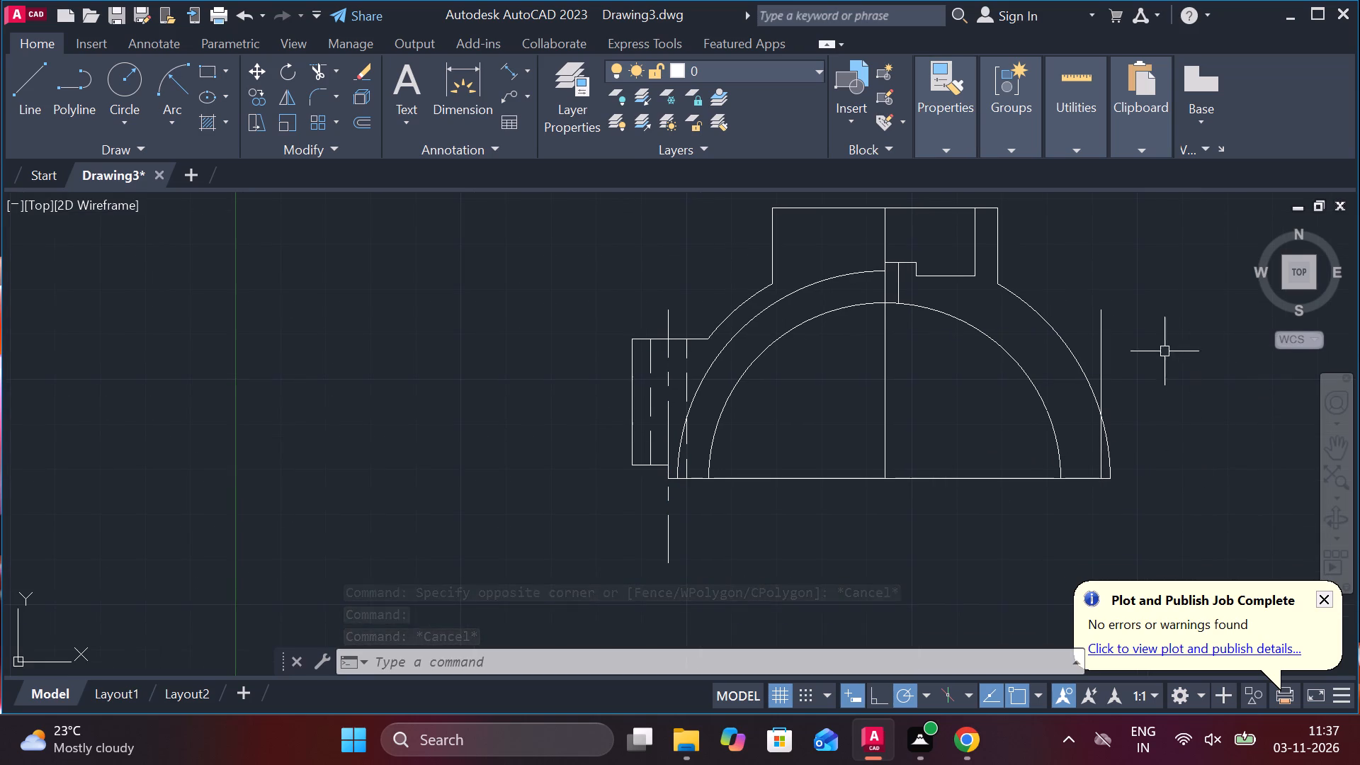
pyautogui.click(1098, 328)
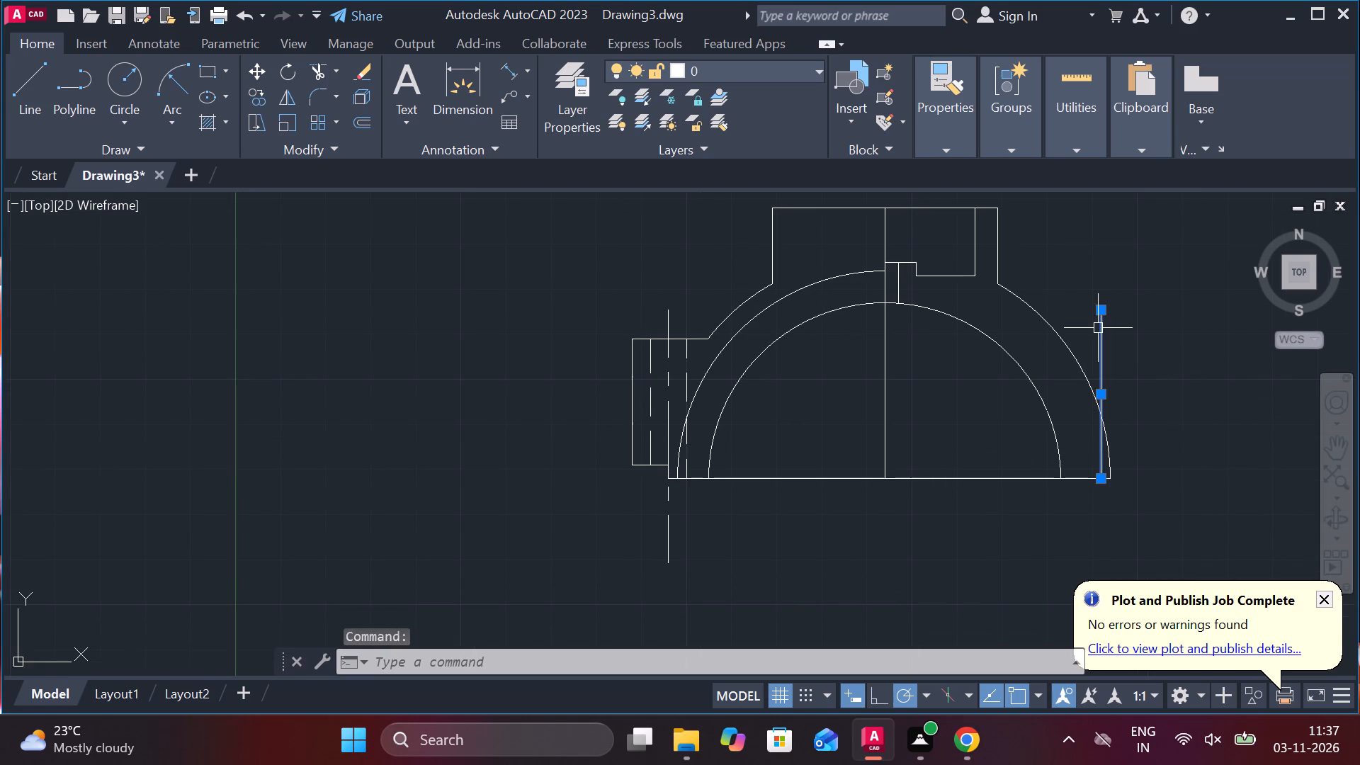
pyautogui.write('e')
pyautogui.press('space')
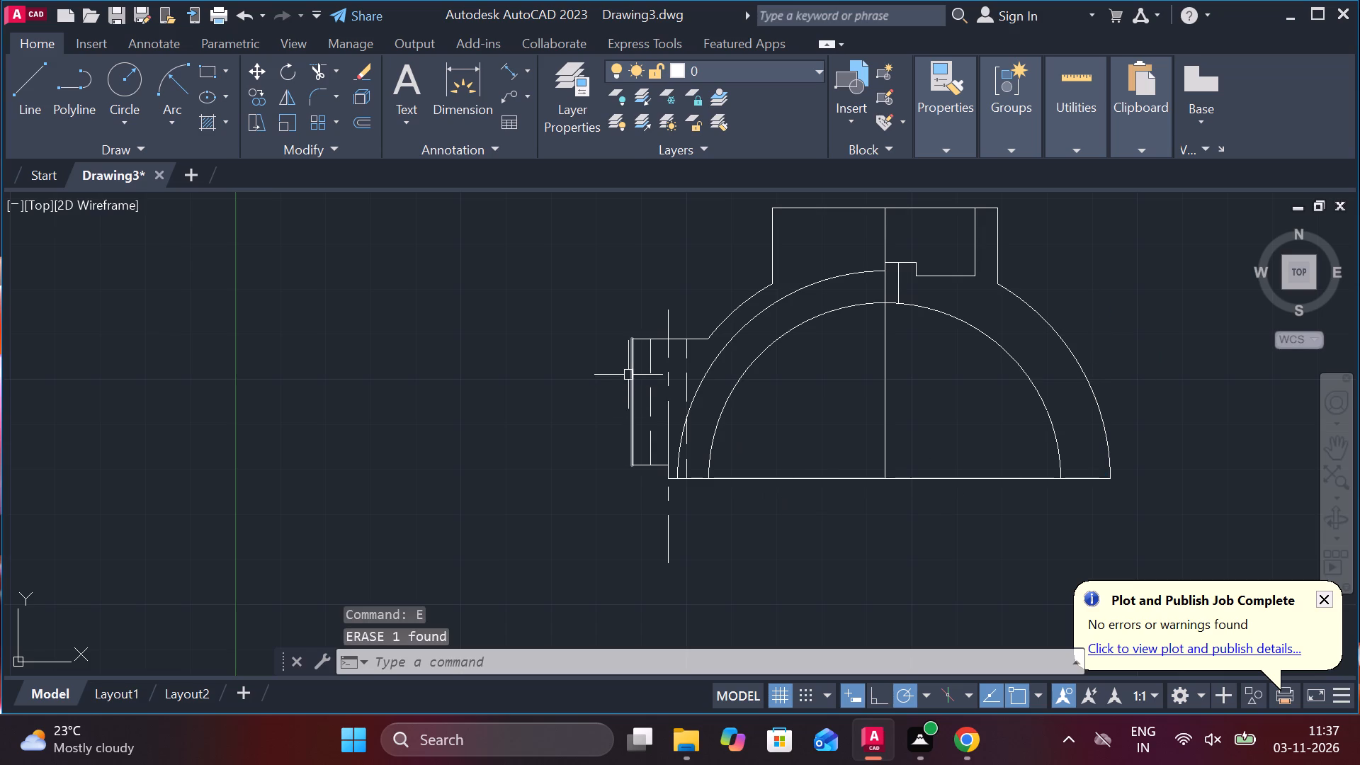
# Mirror the left flange's outer edge, top edge, two dashed lines and centre line about the part's vertical centreline, keeping the originals.
pyautogui.scroll(1, 628, 371)
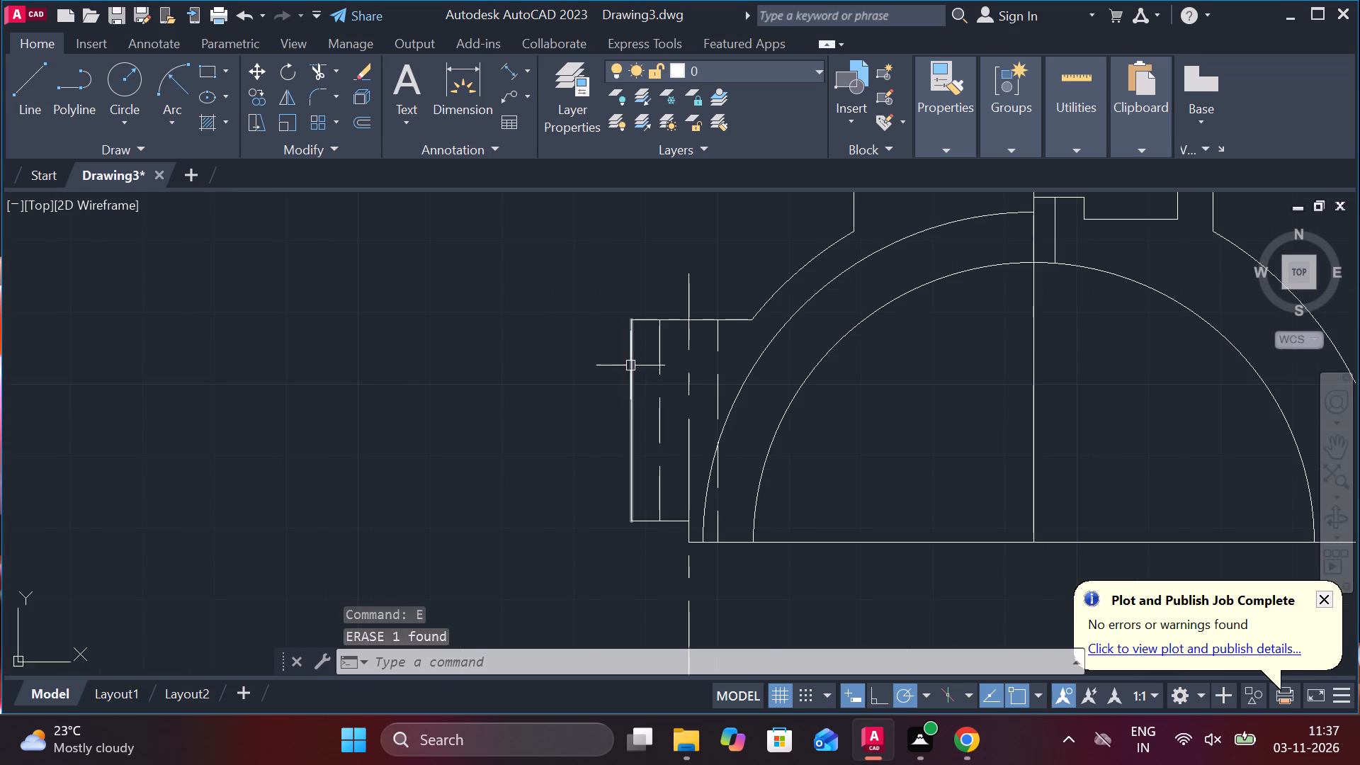
pyautogui.click(630, 365)
pyautogui.click(653, 354)
pyautogui.click(674, 348)
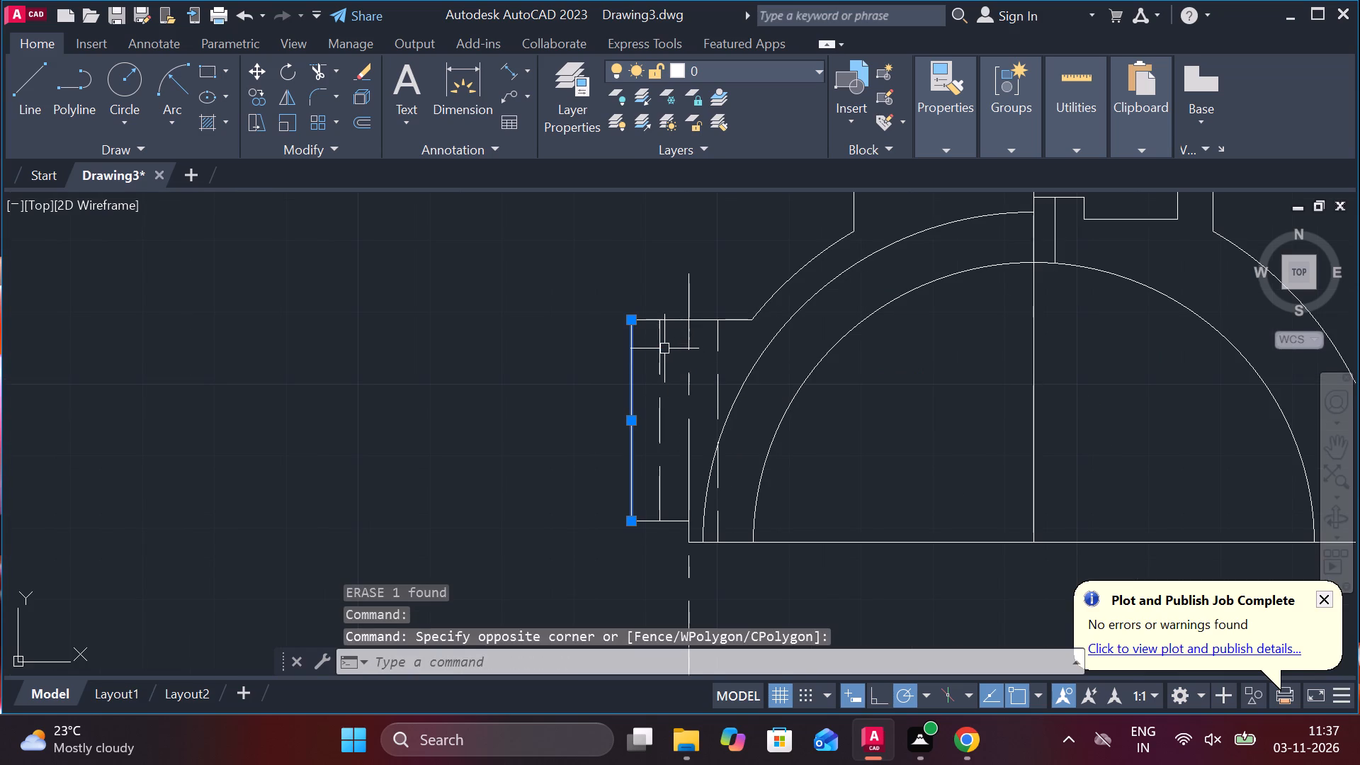
pyautogui.click(664, 348)
pyautogui.click(715, 343)
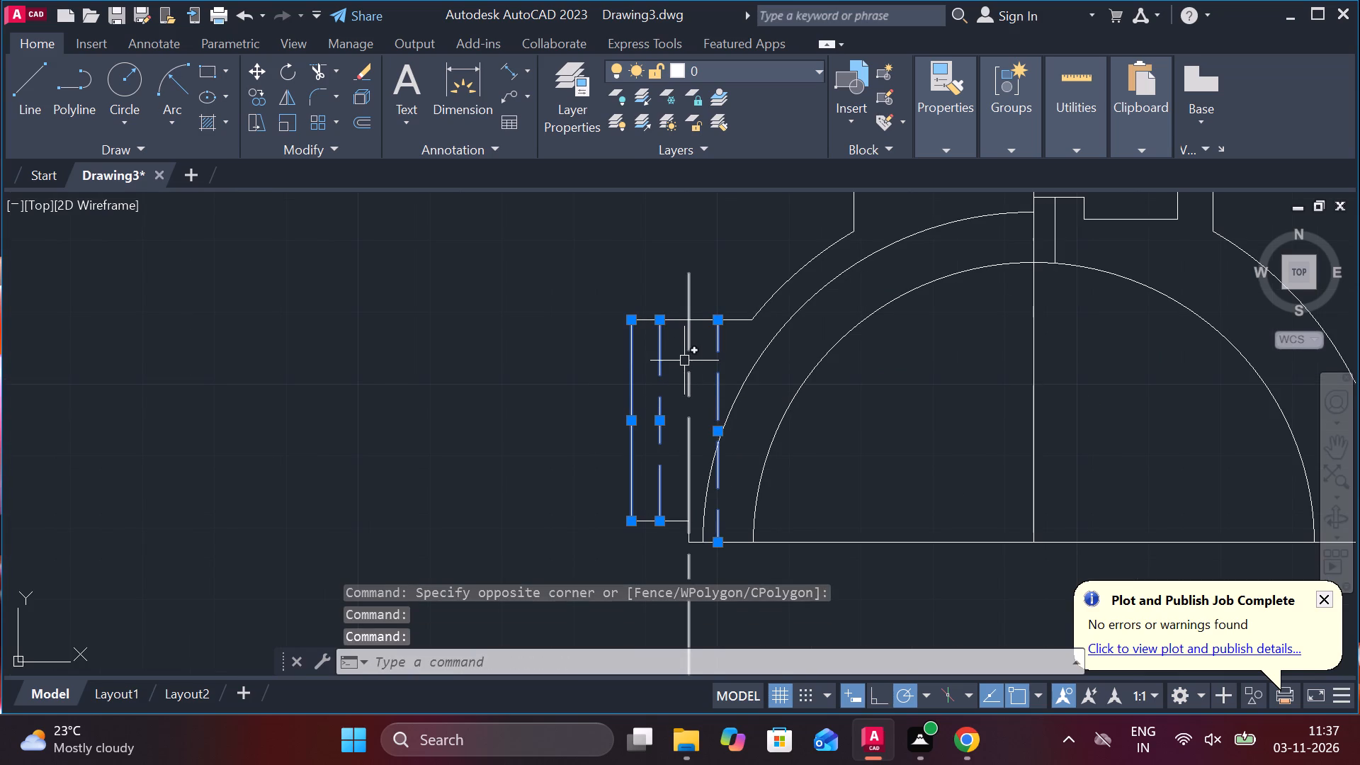
pyautogui.click(685, 358)
pyautogui.scroll(2, 730, 312)
pyautogui.click(654, 335)
pyautogui.scroll(-3, 654, 335)
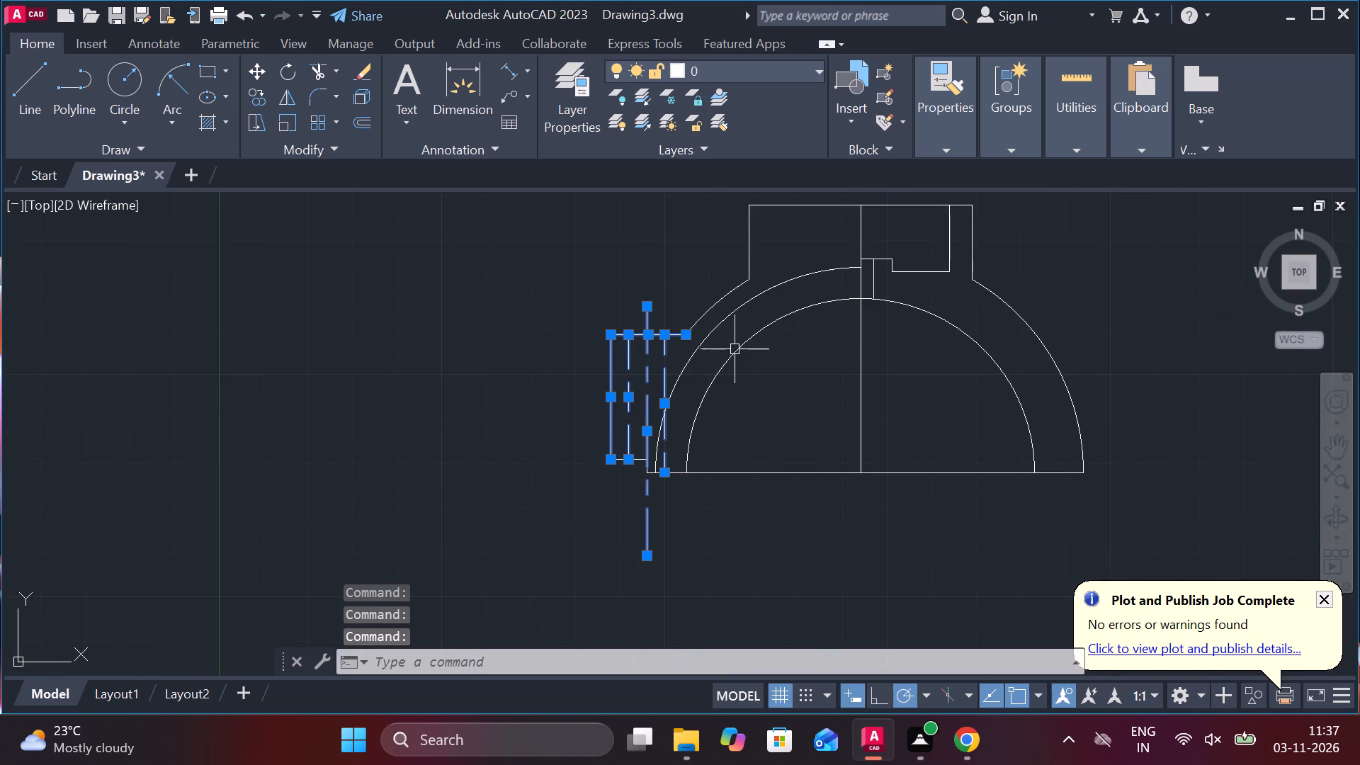
pyautogui.write('mi')
pyautogui.press('Return')
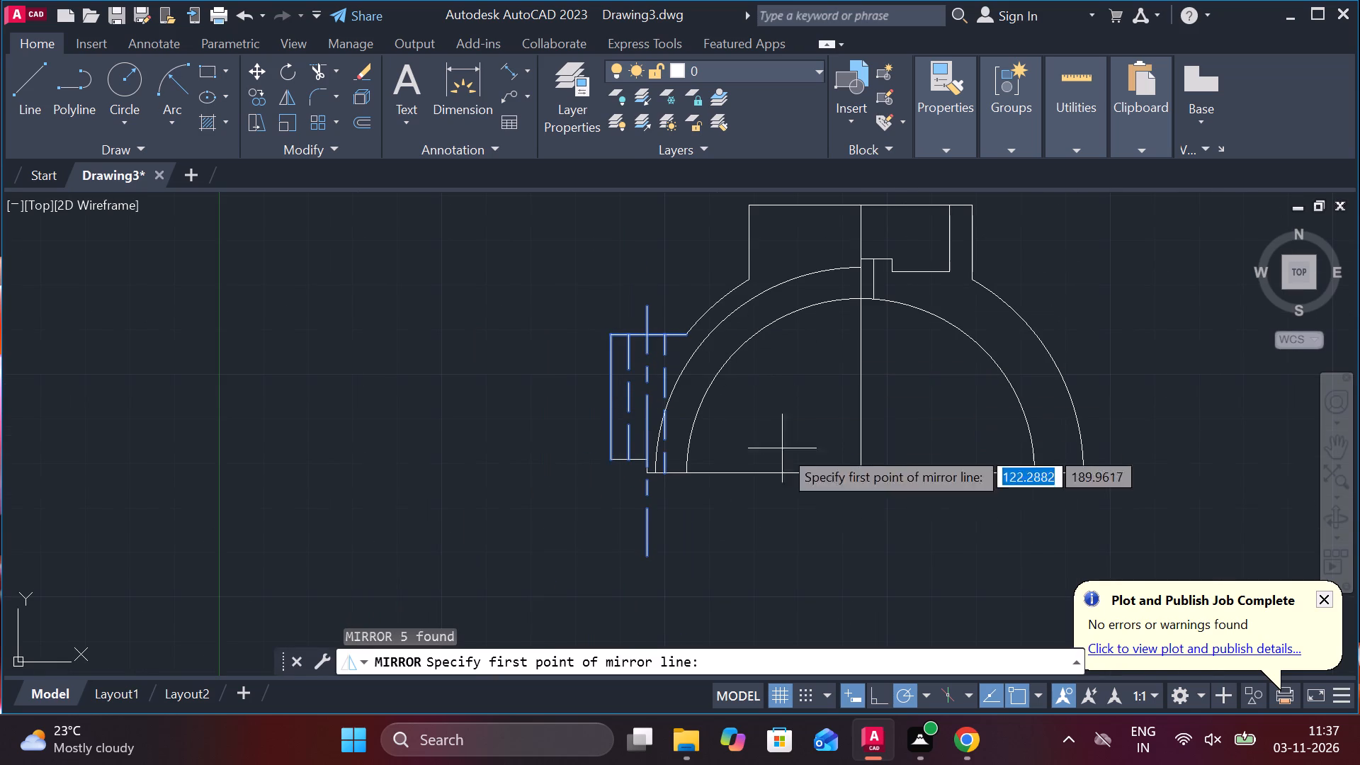
pyautogui.scroll(2, 861, 466)
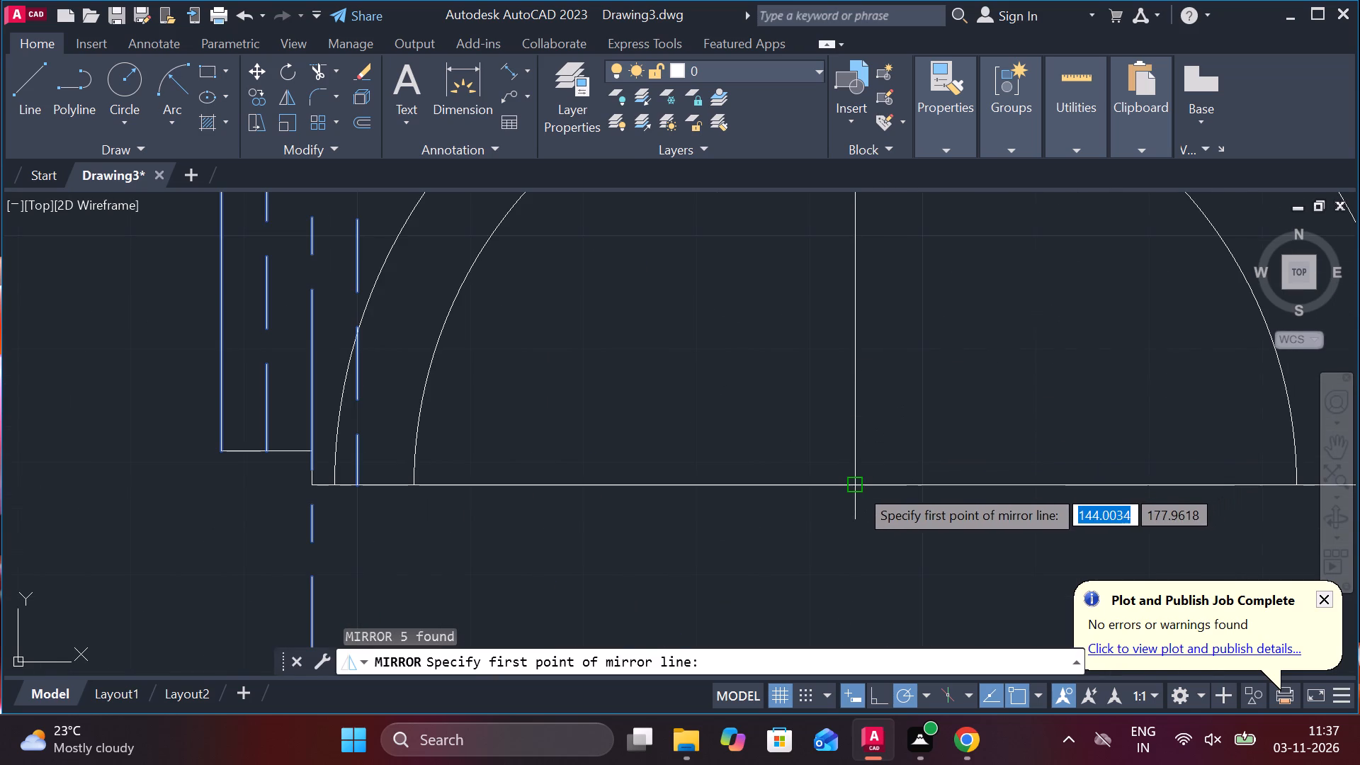
pyautogui.click(856, 487)
pyautogui.scroll(-2, 856, 469)
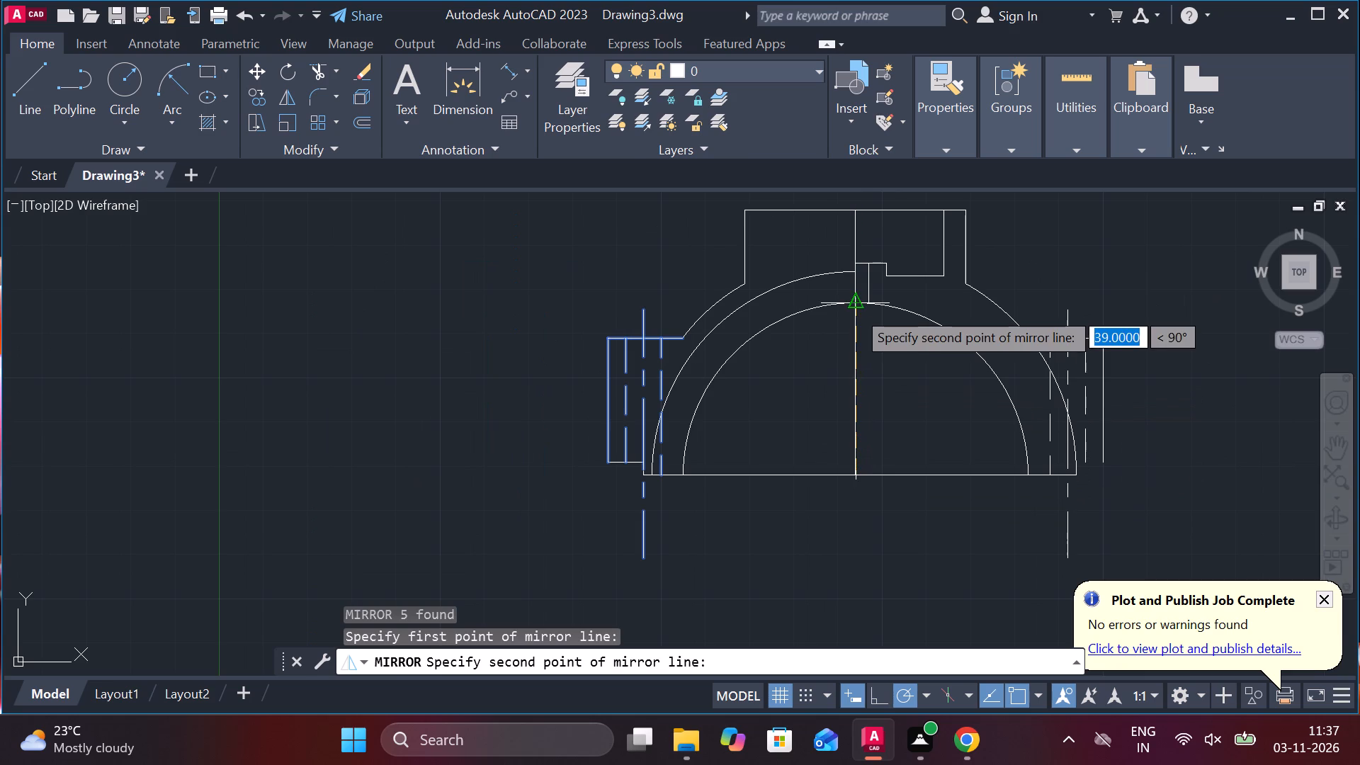
pyautogui.click(855, 309)
pyautogui.moveTo(875, 387); pyautogui.dragTo(855, 309)
pyautogui.moveTo(931, 390); pyautogui.dragTo(802, 390, button='middle')
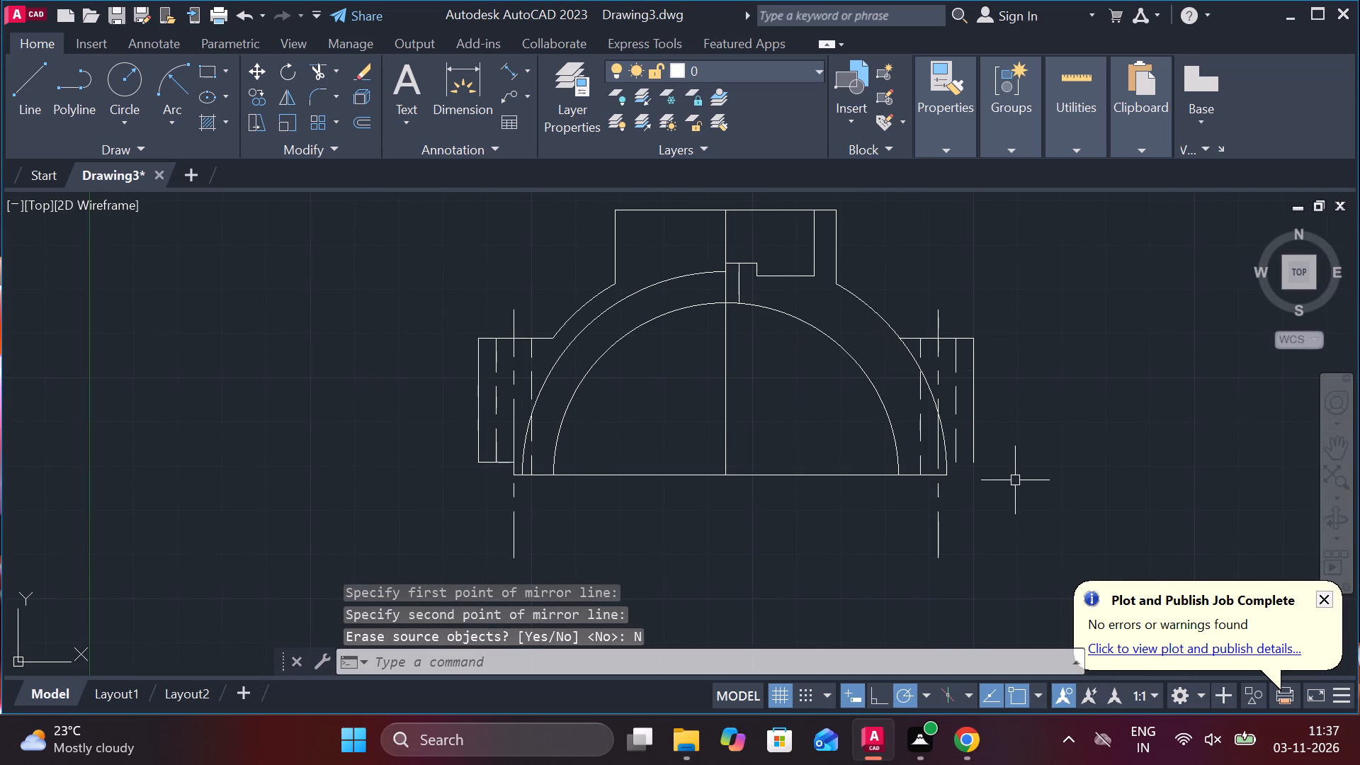
# Draw the right flange's bottom edge as a horizontal line about 8 units inward from its outer edge's lower end to its centre line.
pyautogui.press('l')
pyautogui.press('Return')
pyautogui.moveTo(1003, 473); pyautogui.dragTo(1019, 478, button='middle')
pyautogui.scroll(1, 1009, 474)
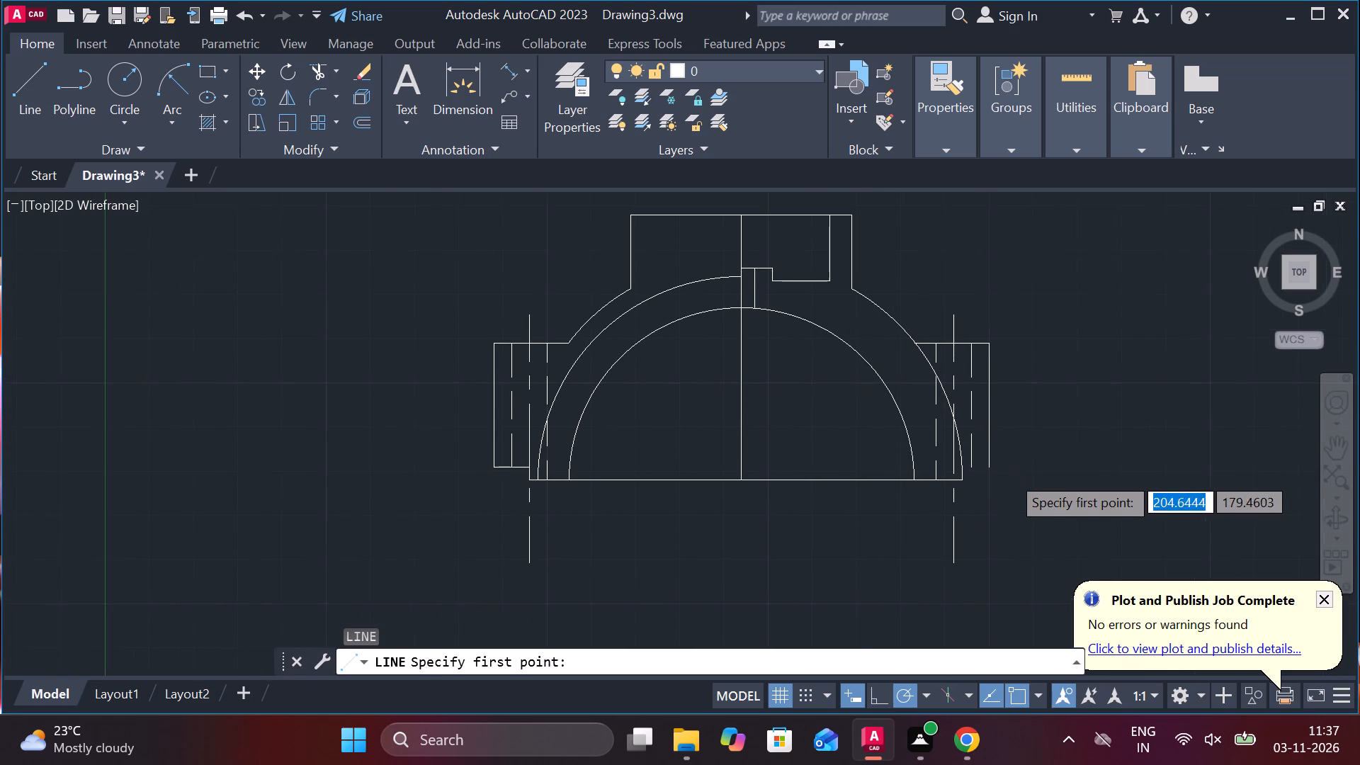
pyautogui.scroll(1, 1009, 474)
pyautogui.click(944, 460)
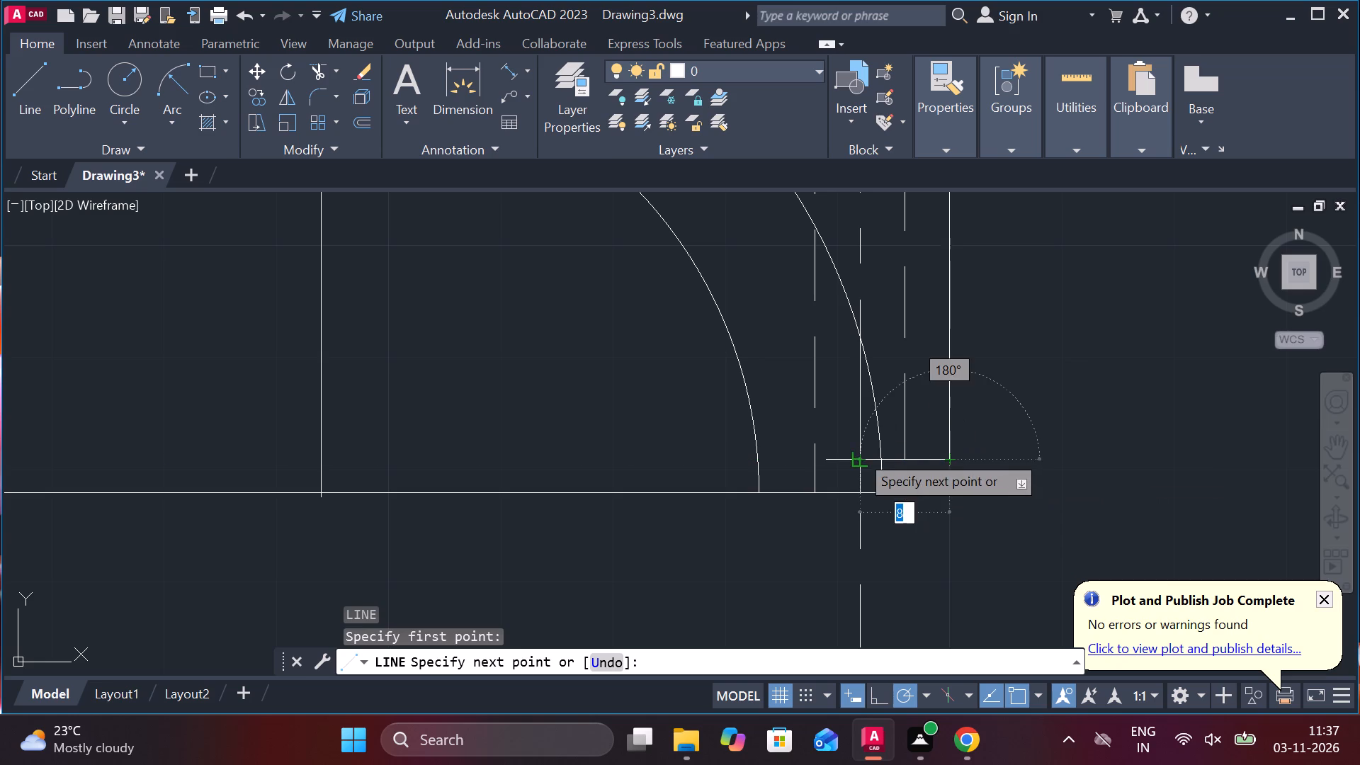
pyautogui.scroll(-3, 880, 453)
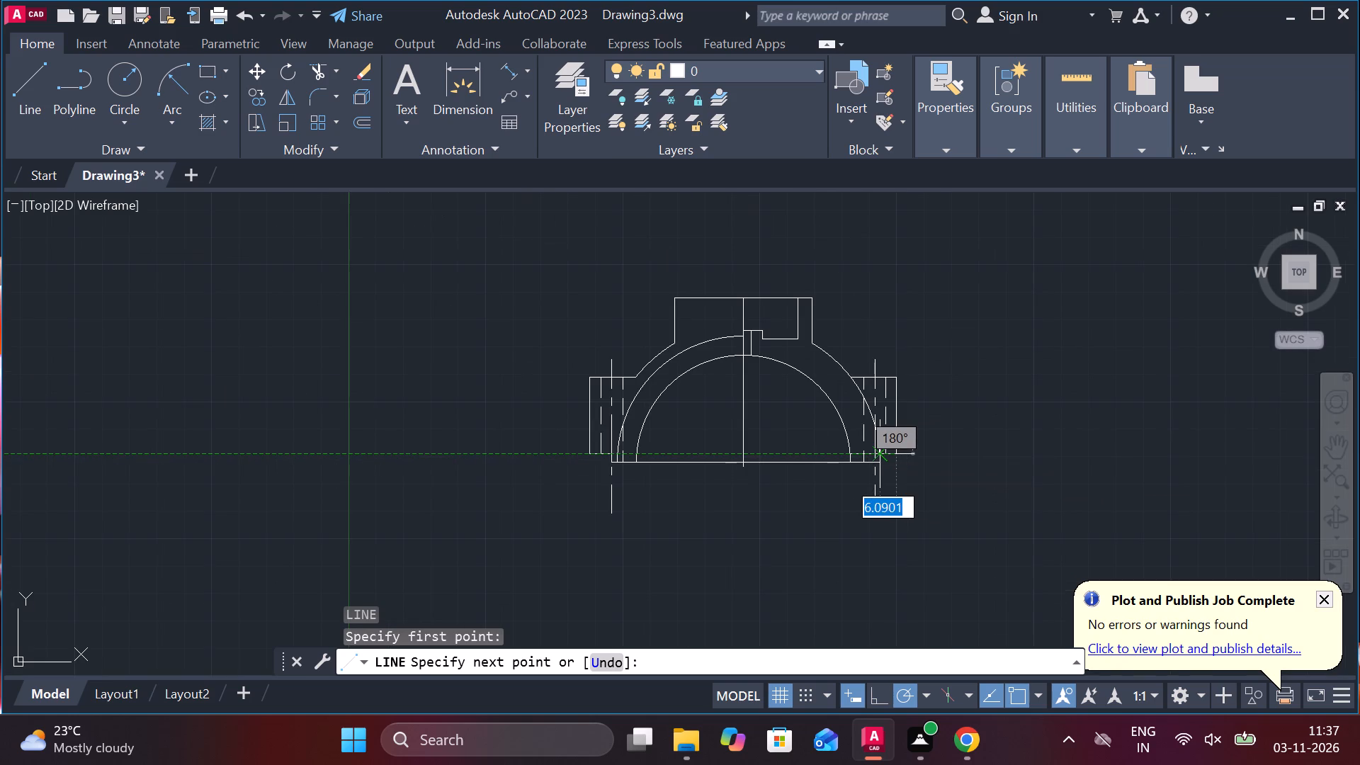
pyautogui.scroll(2, 880, 453)
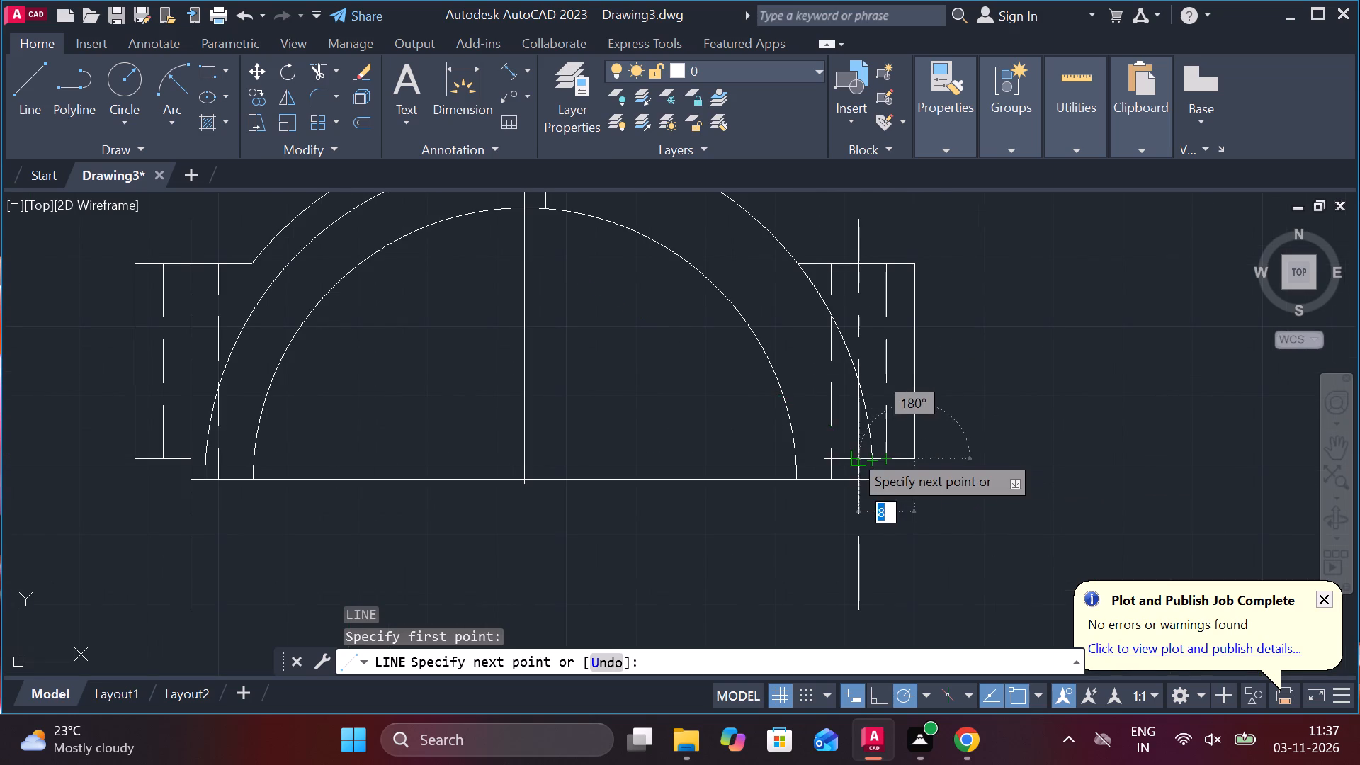
pyautogui.scroll(3, 851, 453)
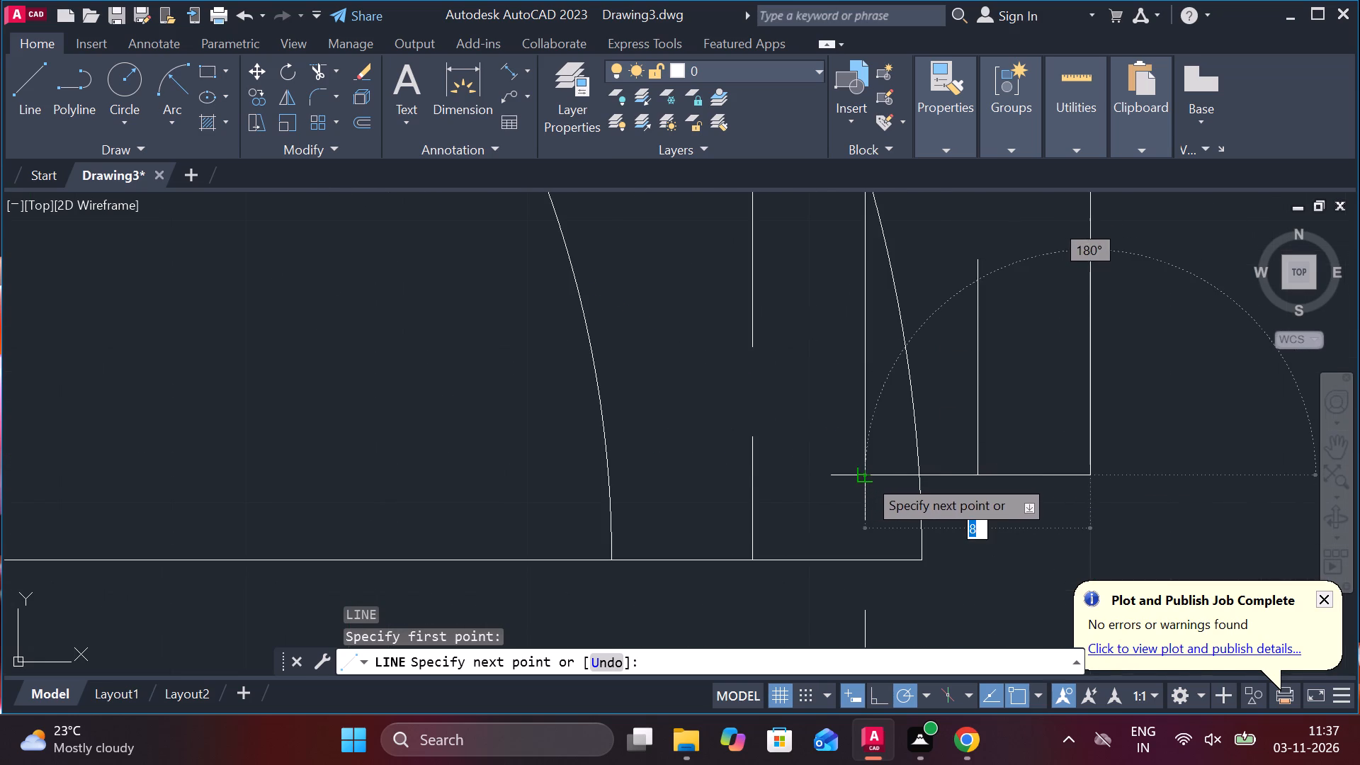
pyautogui.click(890, 477)
pyautogui.press('Escape')
# Trim the part of the right flange's bottom edge that lies inside the outer arc.
pyautogui.write('tr')
pyautogui.press('space')
pyautogui.click(902, 470)
pyautogui.scroll(-3, 907, 477)
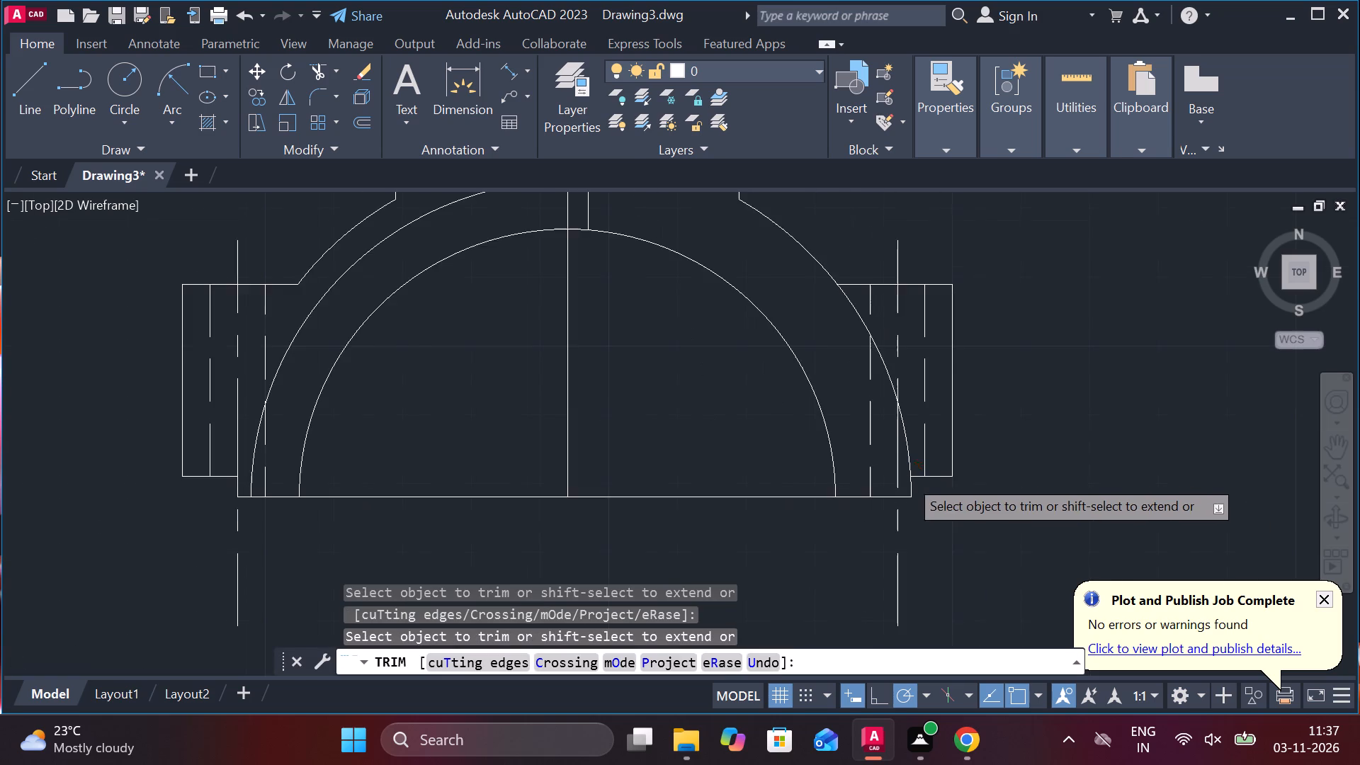
pyautogui.scroll(-1, 1028, 477)
pyautogui.moveTo(1031, 477); pyautogui.dragTo(1072, 446, button='middle')
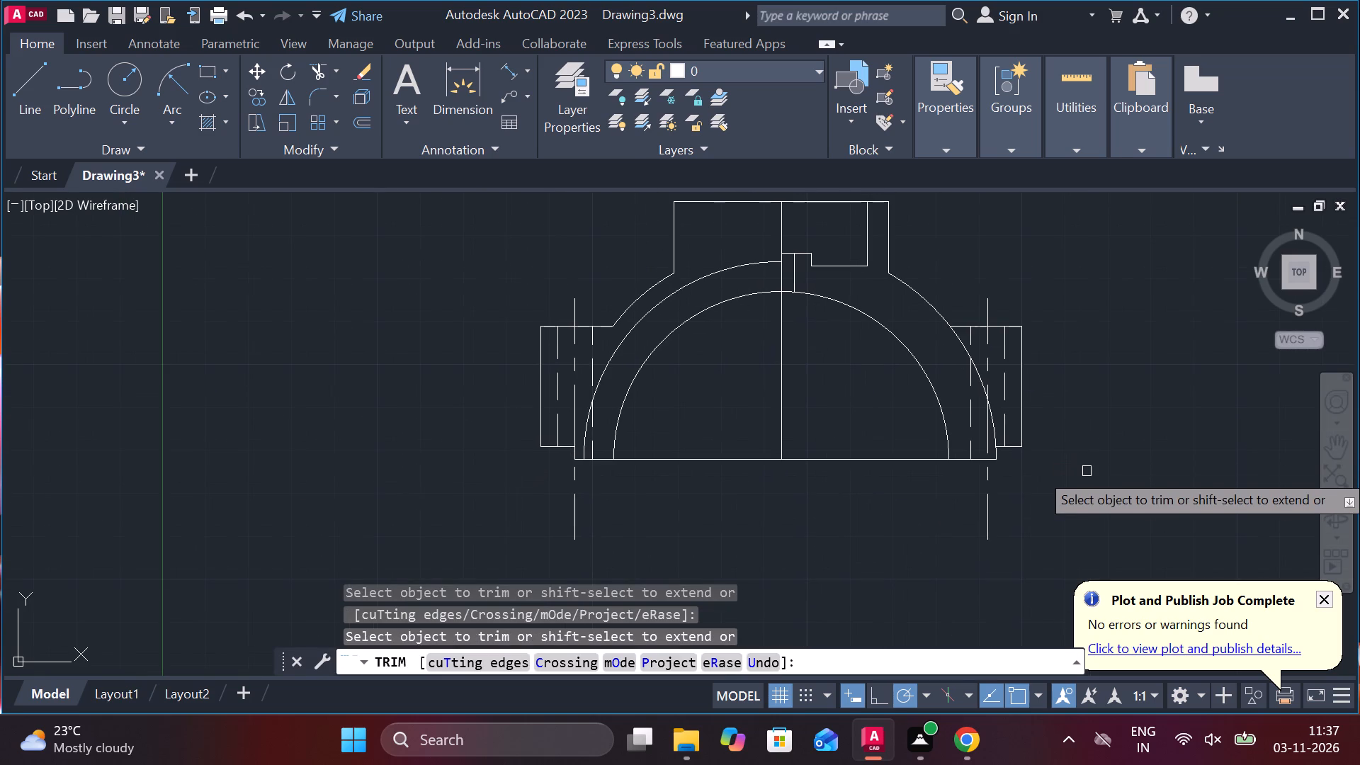
pyautogui.press('Escape')
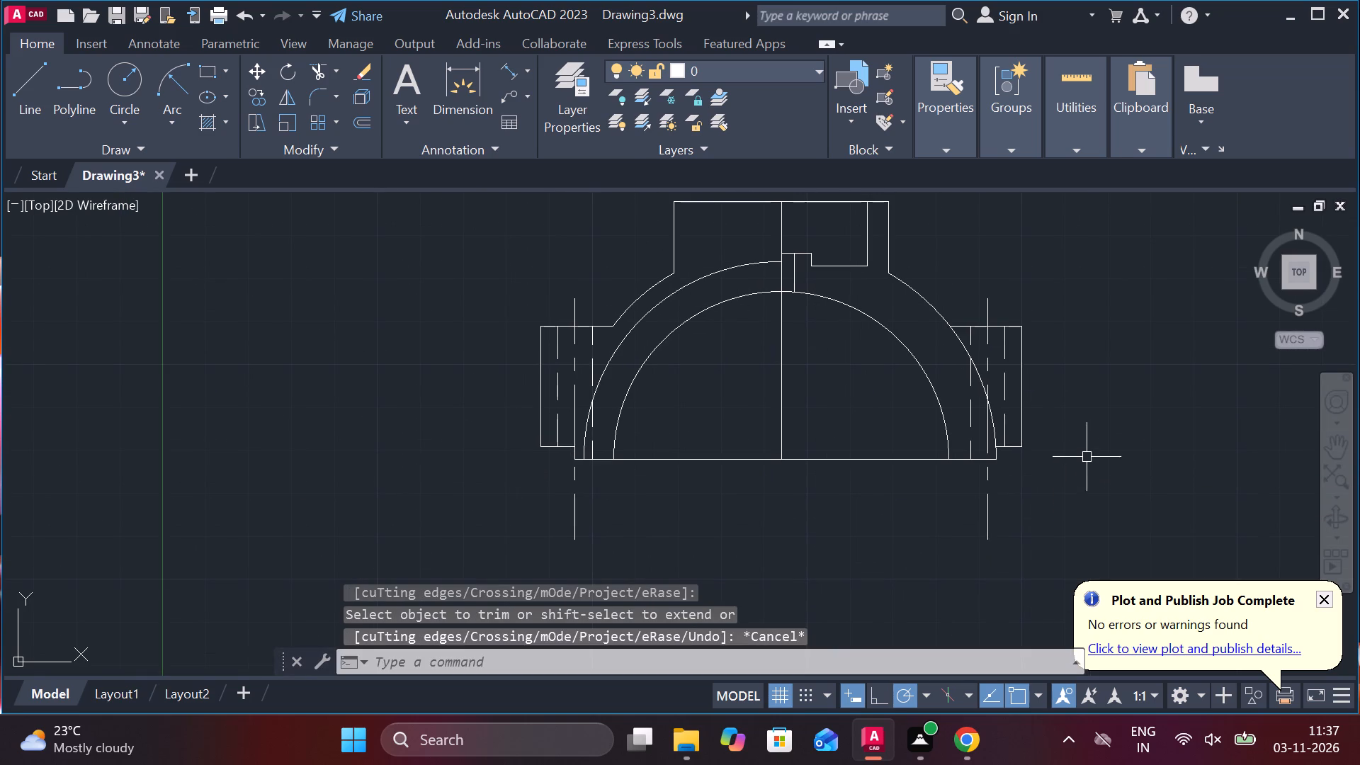
# Change the linetype of the right flange's two dashed vertical lines to ByLayer.
pyautogui.click(970, 408)
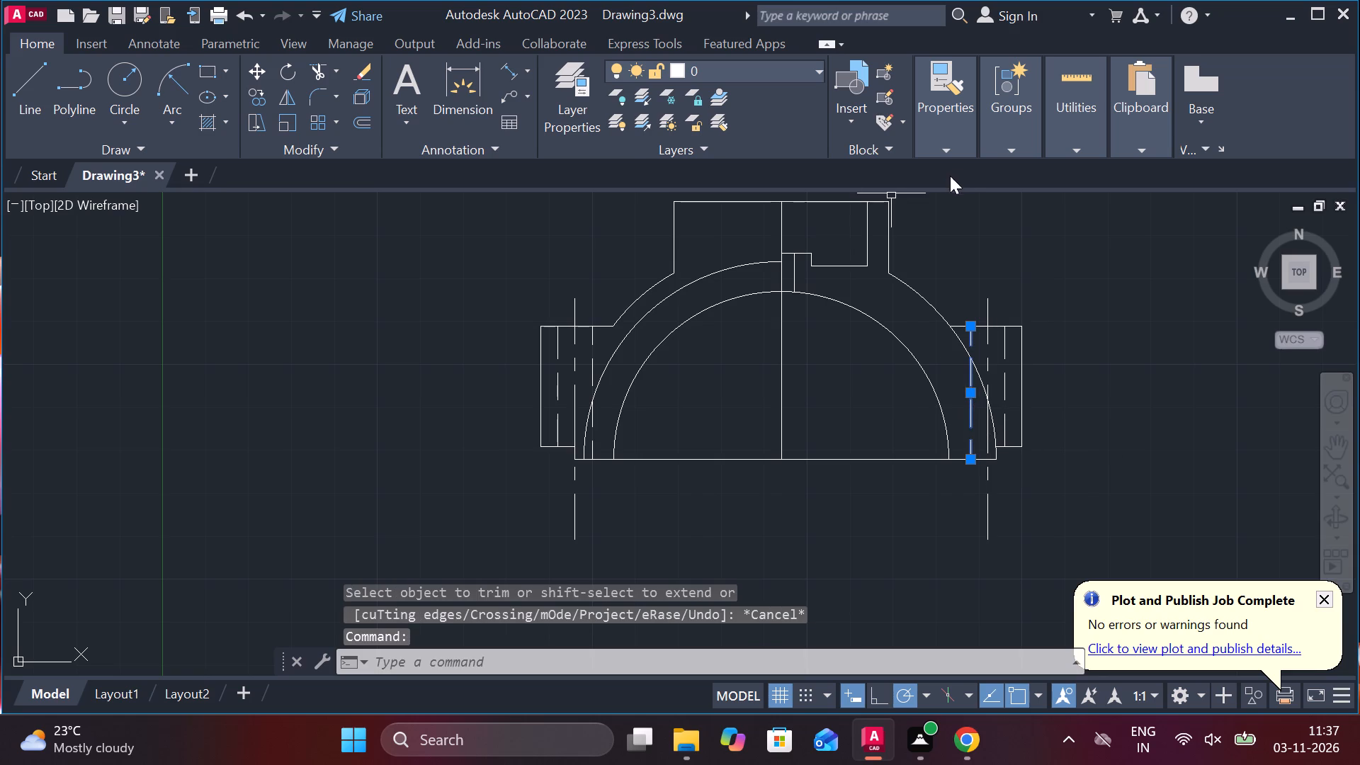
pyautogui.click(952, 160)
pyautogui.click(947, 149)
pyautogui.click(1135, 215)
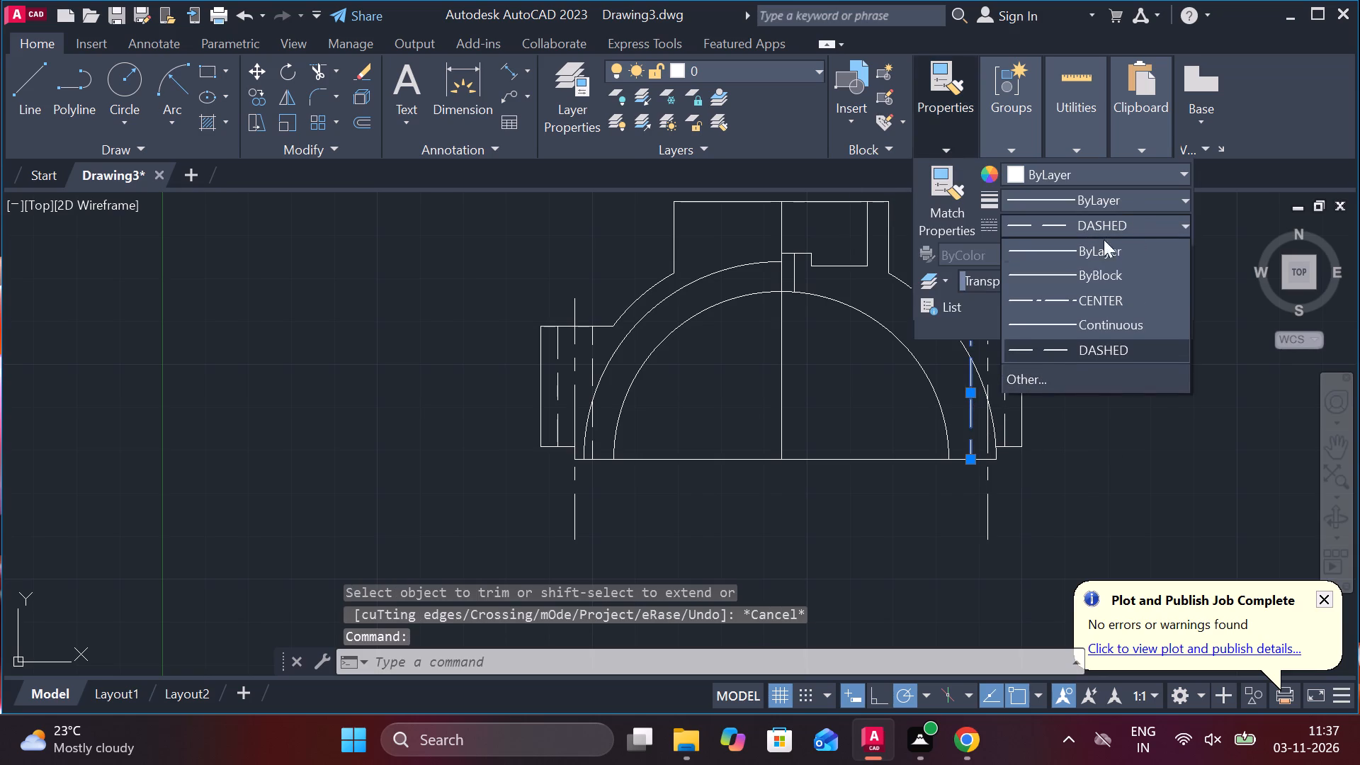
pyautogui.click(1070, 244)
pyautogui.press('Escape')
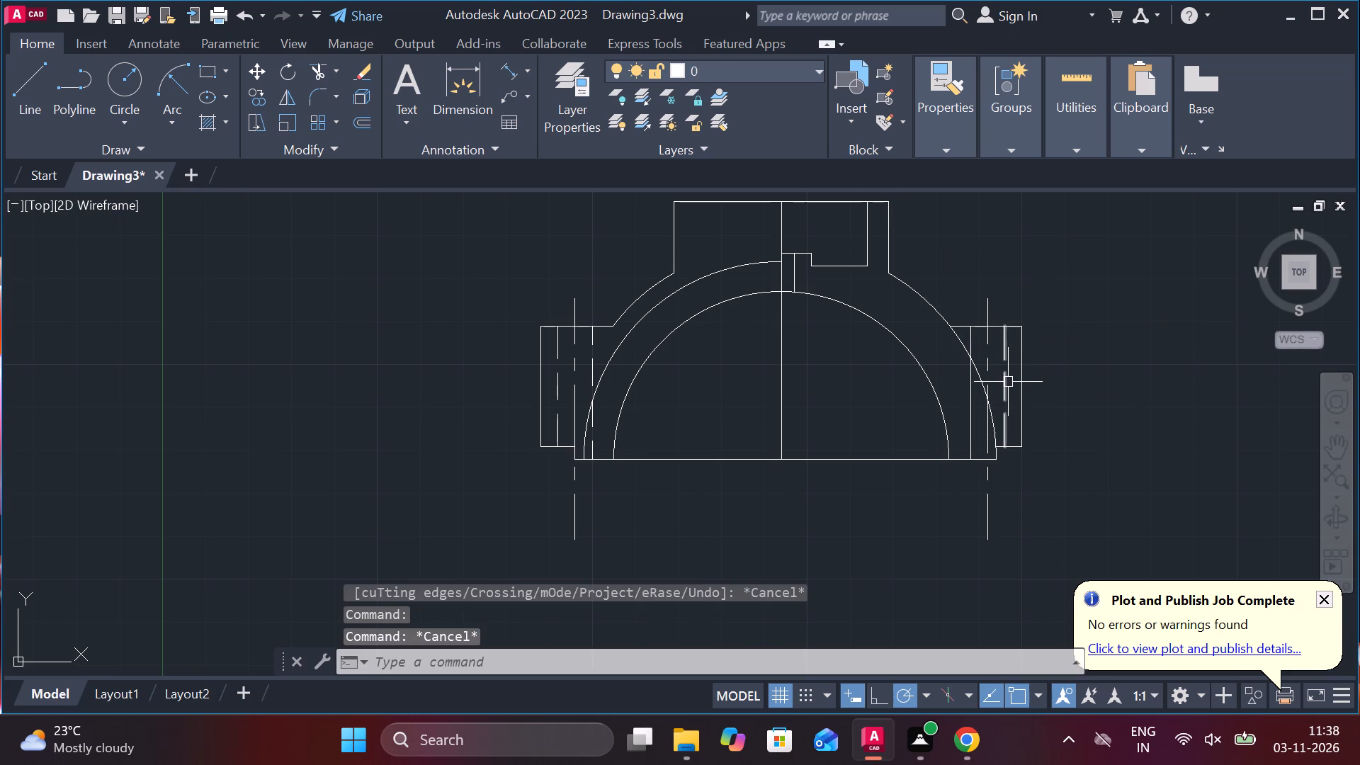
pyautogui.click(1008, 382)
pyautogui.click(943, 157)
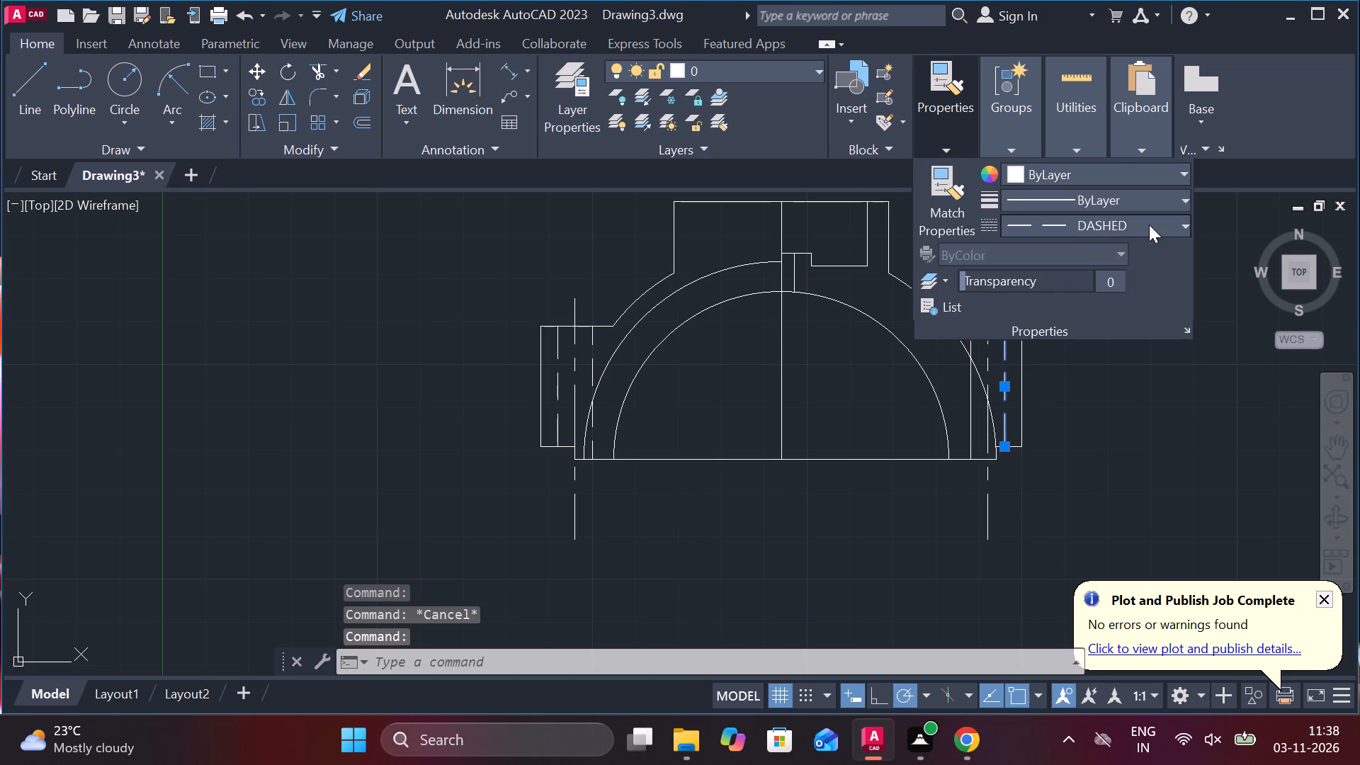
pyautogui.click(1149, 225)
pyautogui.click(1063, 254)
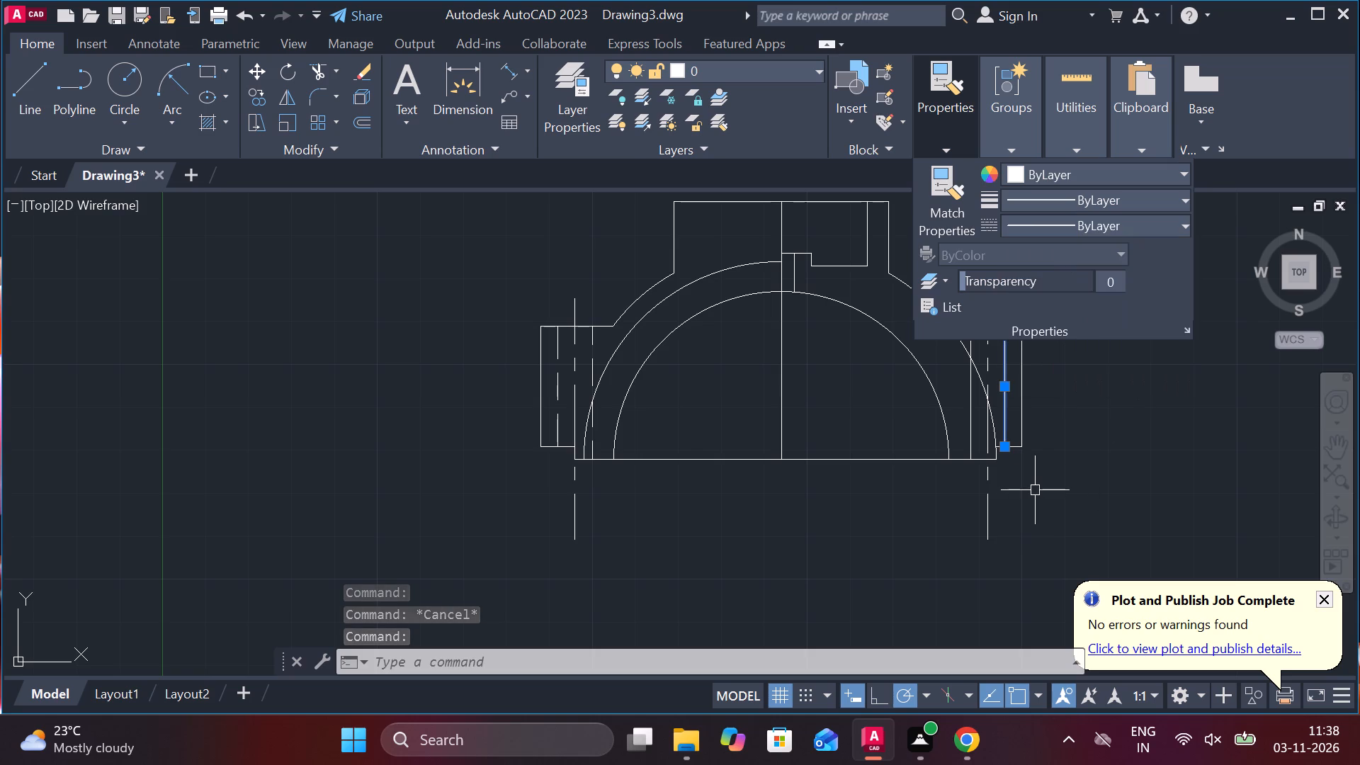
pyautogui.press('Escape')
# Remove the right half of the middle arc by trimming it at the right flange's inner vertical line and erasing the leftover piece.
pyautogui.scroll(1, 1019, 385)
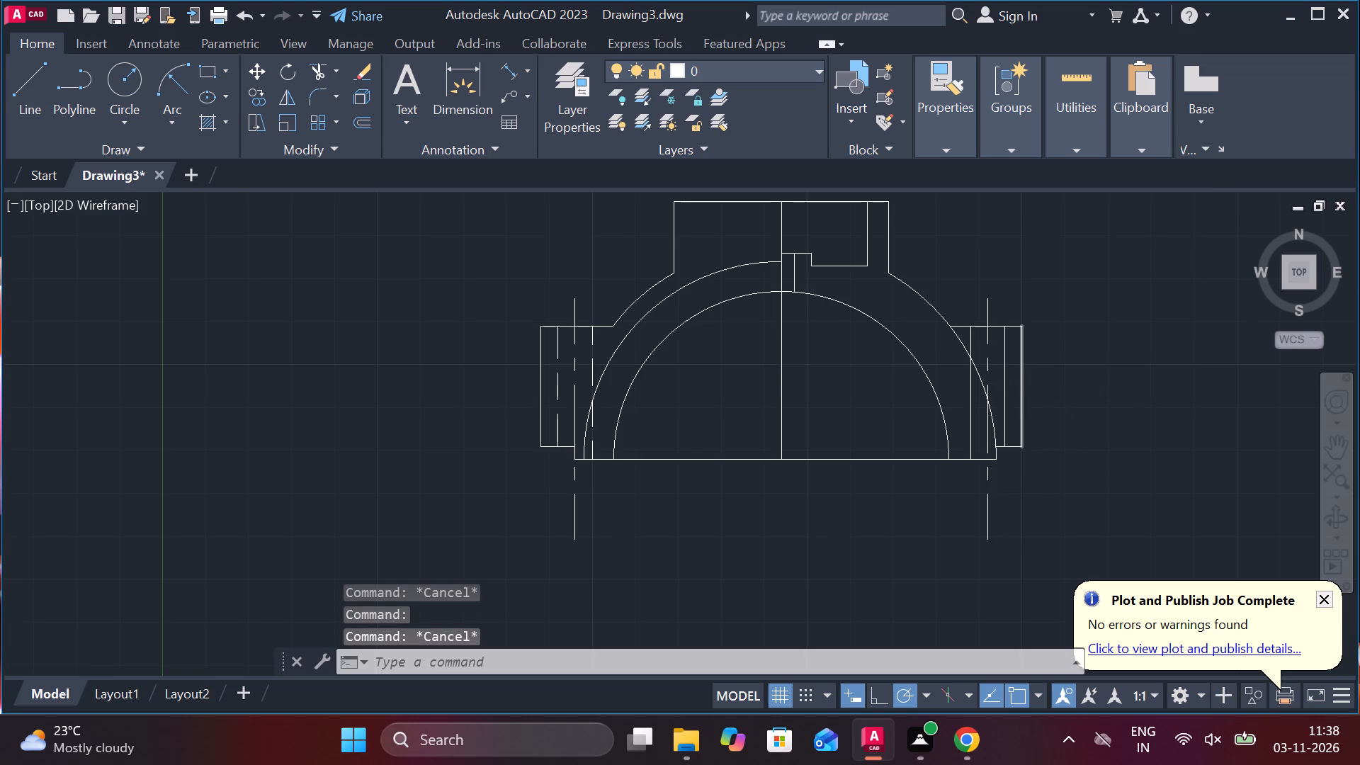
pyautogui.write('trv')
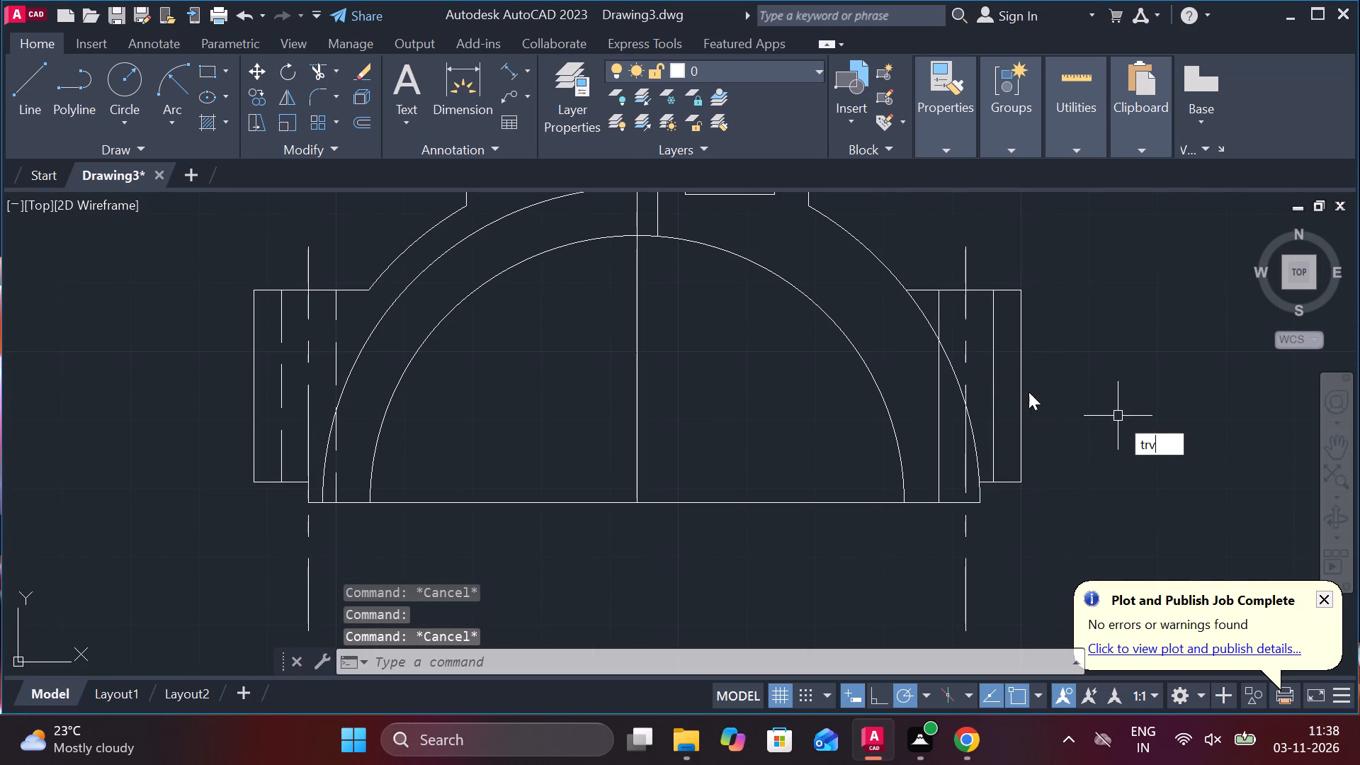
pyautogui.click(1183, 458)
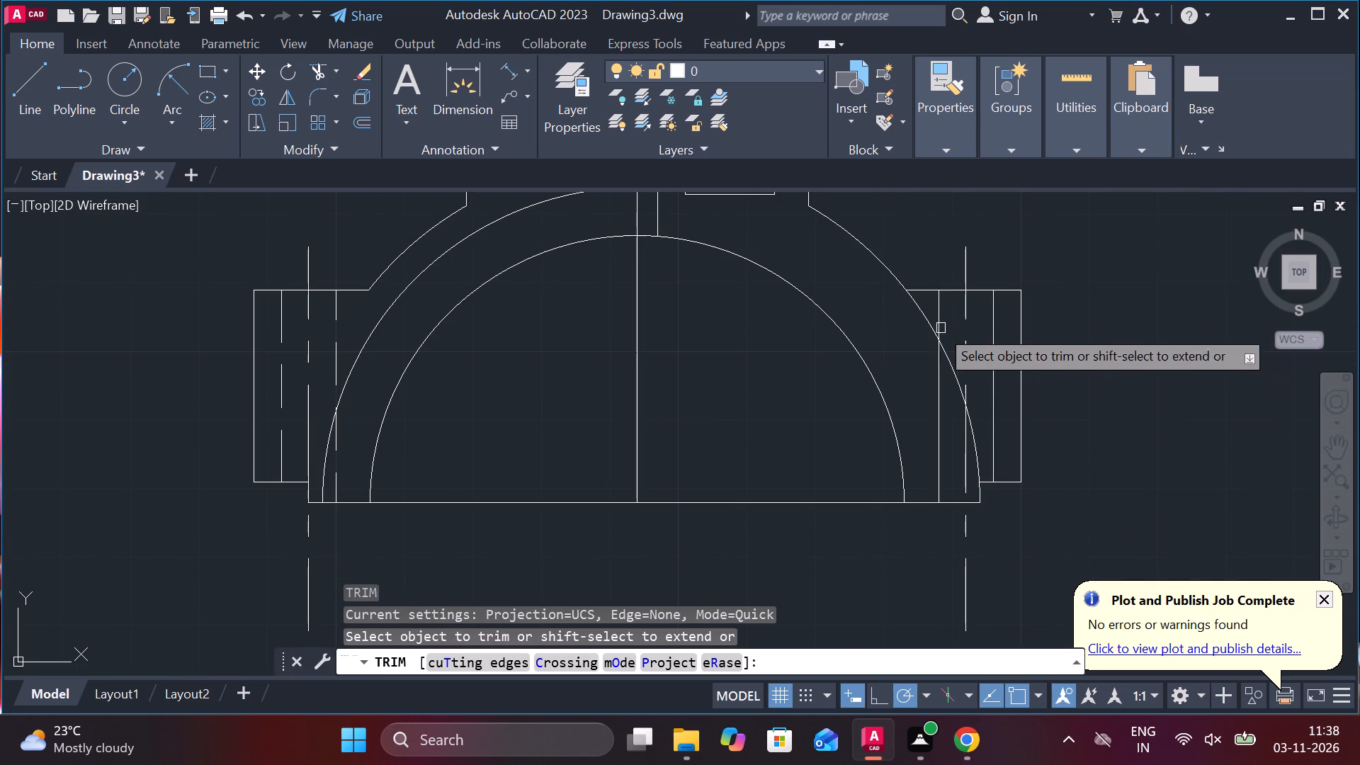
pyautogui.click(913, 310)
pyautogui.press('Escape')
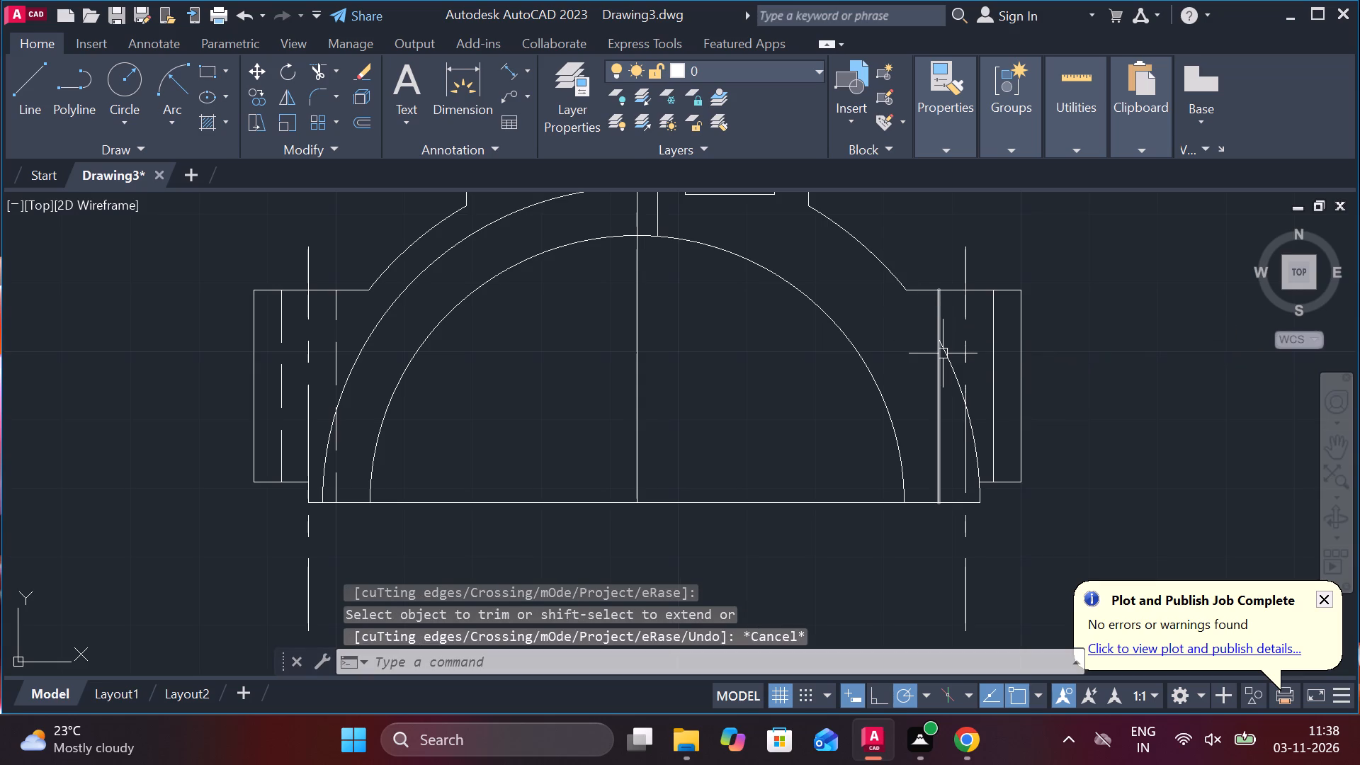
pyautogui.click(943, 353)
pyautogui.press('Escape')
pyautogui.click(944, 353)
pyautogui.write('e')
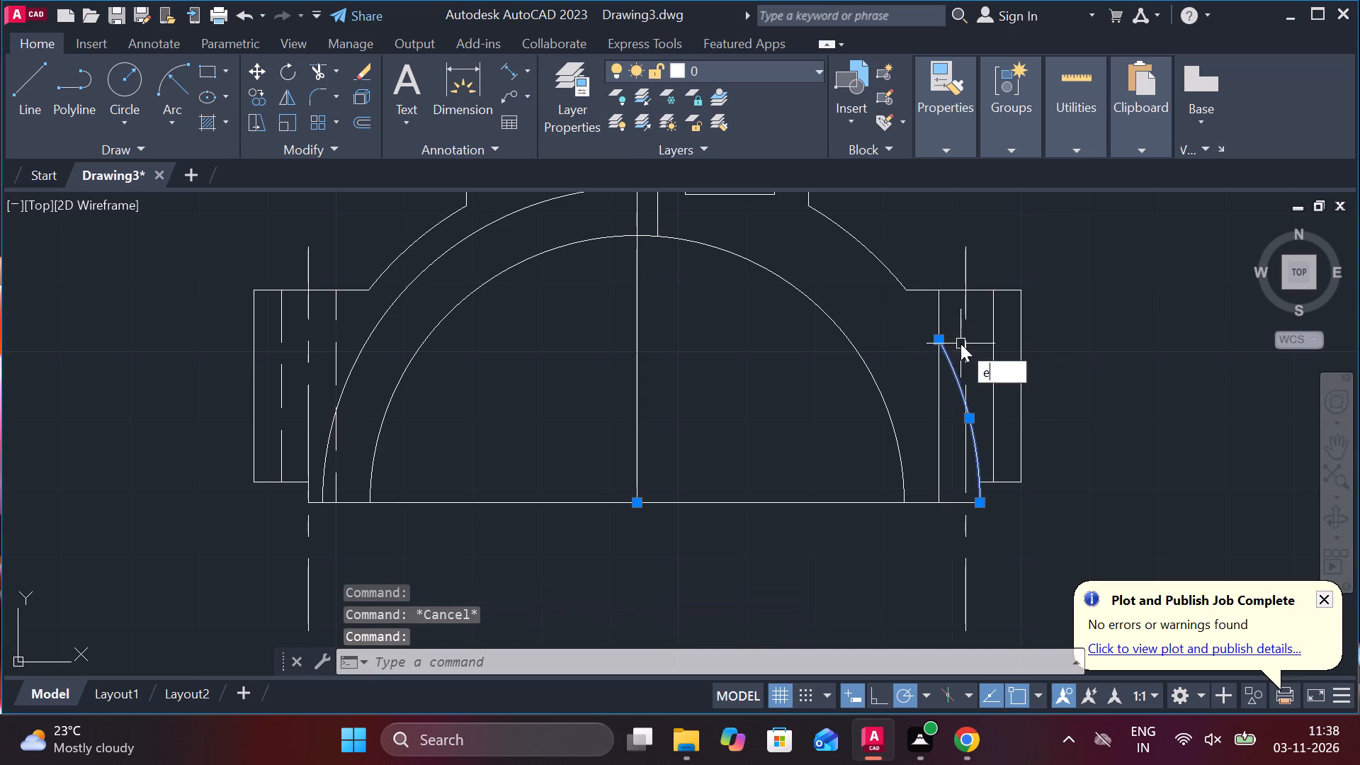
pyautogui.press('space')
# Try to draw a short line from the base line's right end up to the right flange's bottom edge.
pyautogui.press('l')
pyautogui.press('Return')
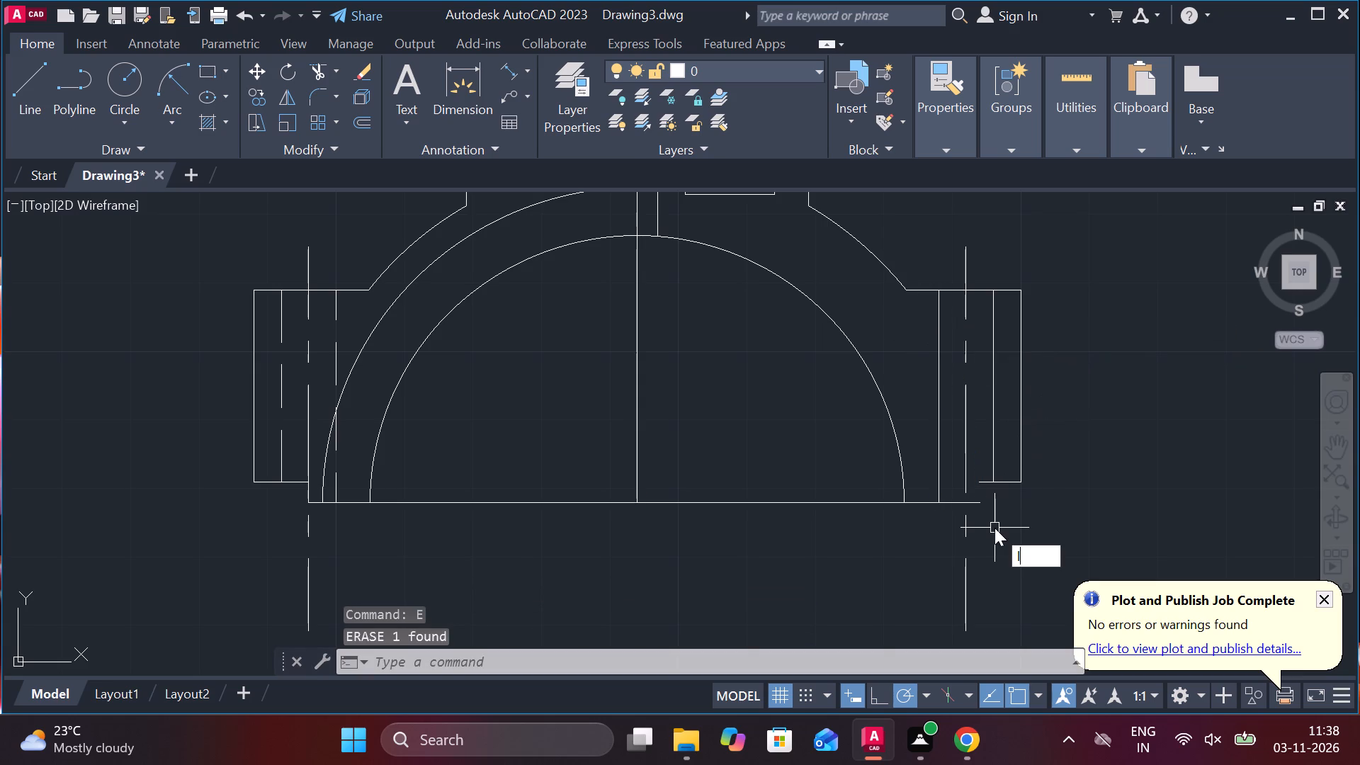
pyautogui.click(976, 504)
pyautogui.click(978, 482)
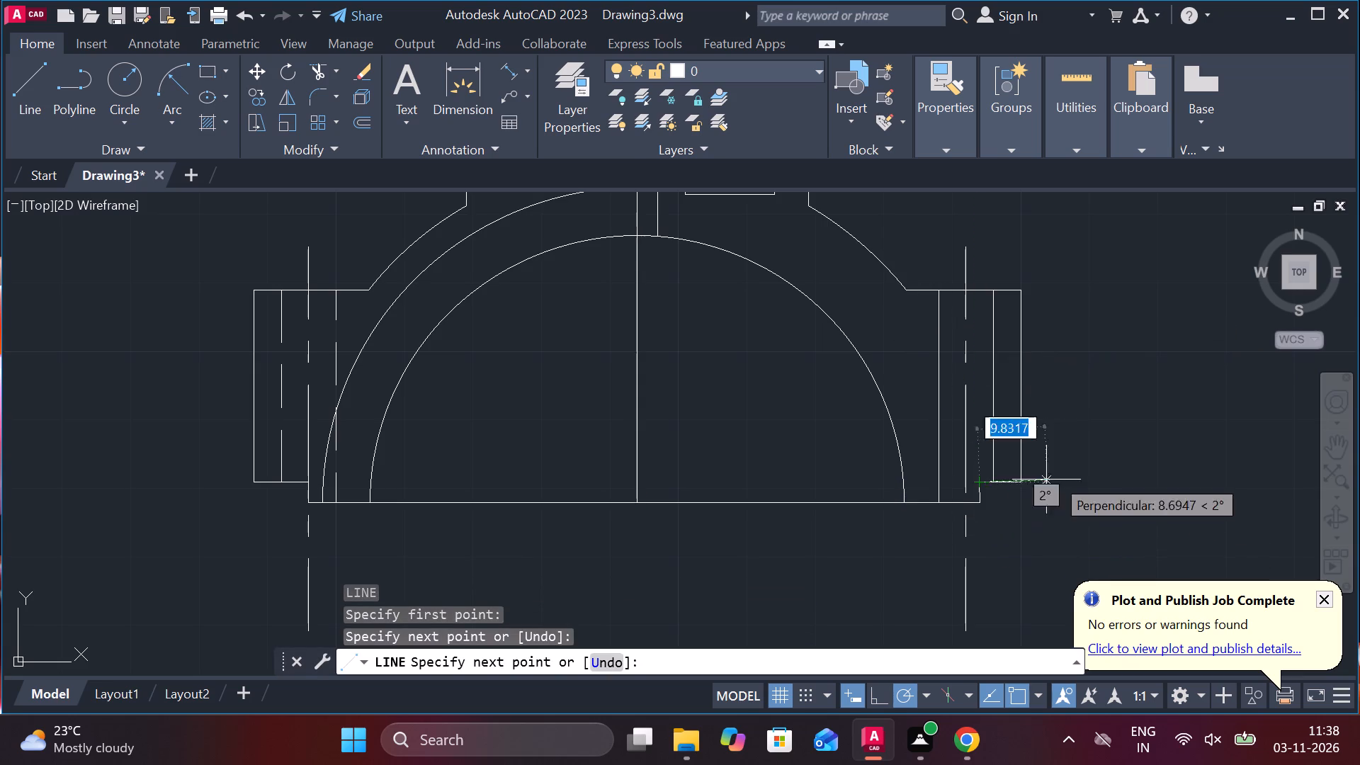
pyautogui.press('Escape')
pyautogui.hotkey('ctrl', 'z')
# Draw a vertical line from the base line's right end upward past the right flange's bottom edge.
pyautogui.scroll(2, 1021, 523)
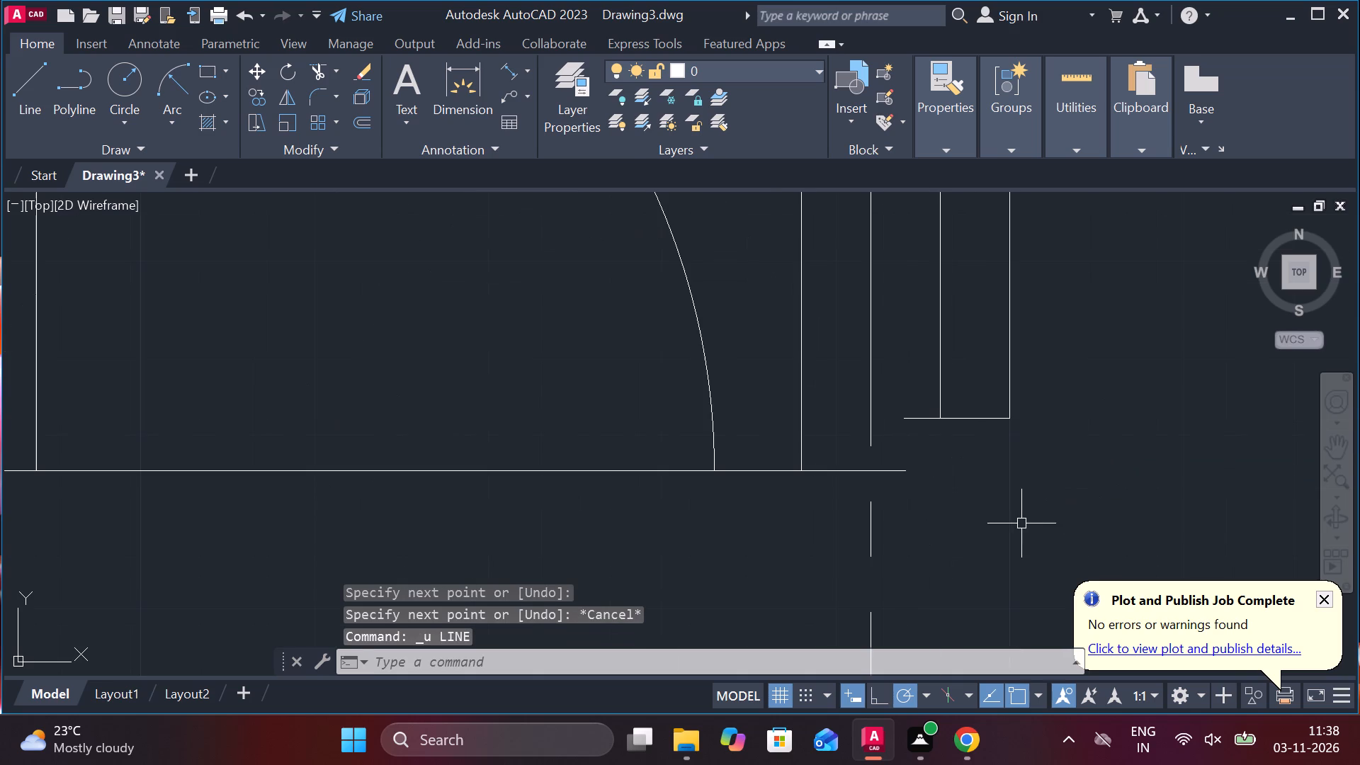
pyautogui.press('l')
pyautogui.press('Return')
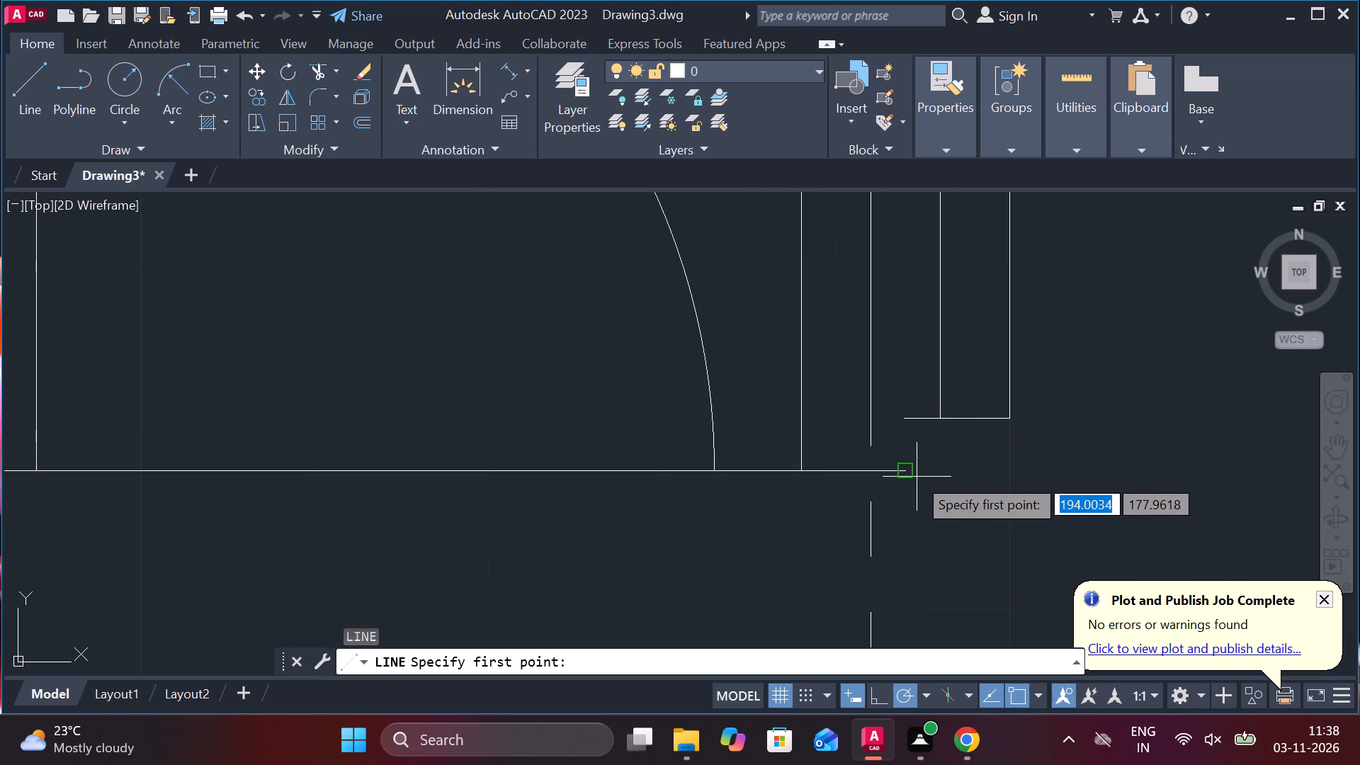
pyautogui.click(908, 473)
pyautogui.click(904, 417)
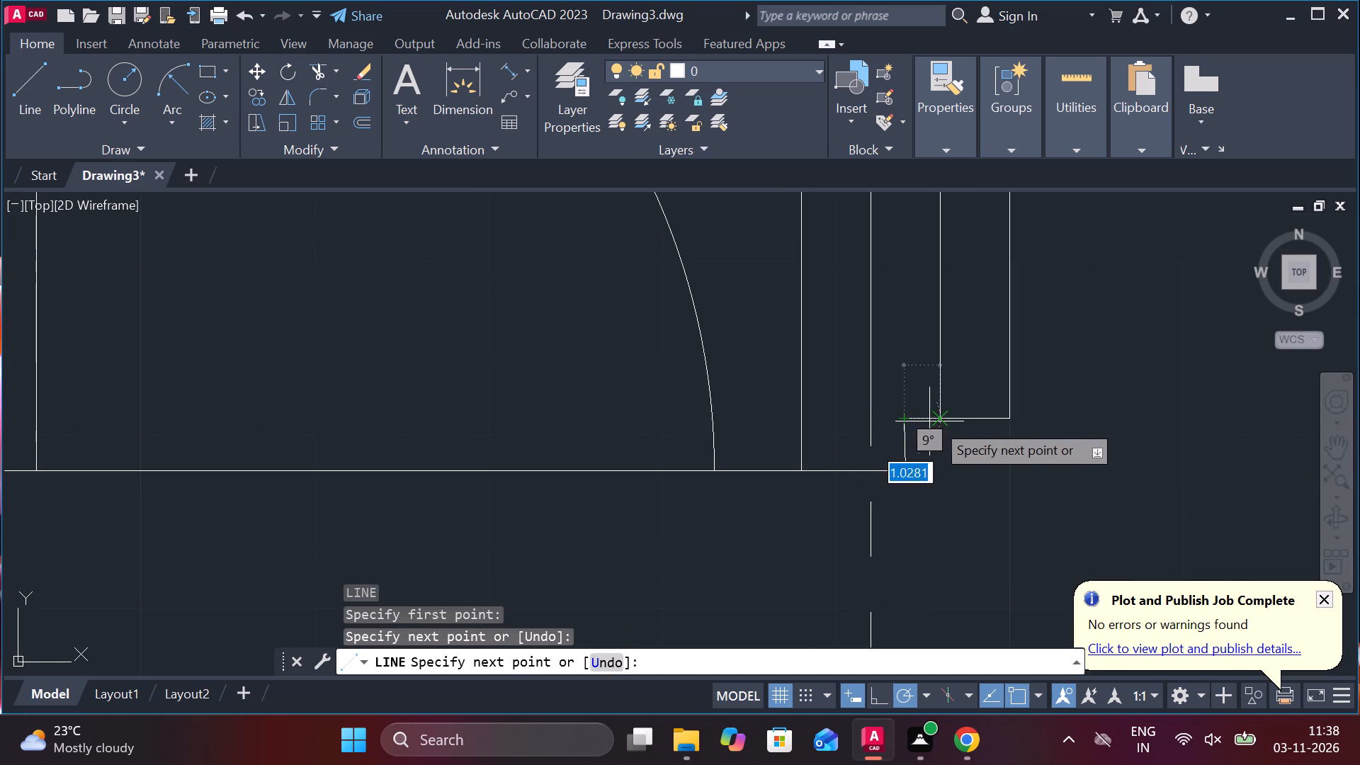
pyautogui.hotkey('ctrl', 'z')
pyautogui.click(917, 363)
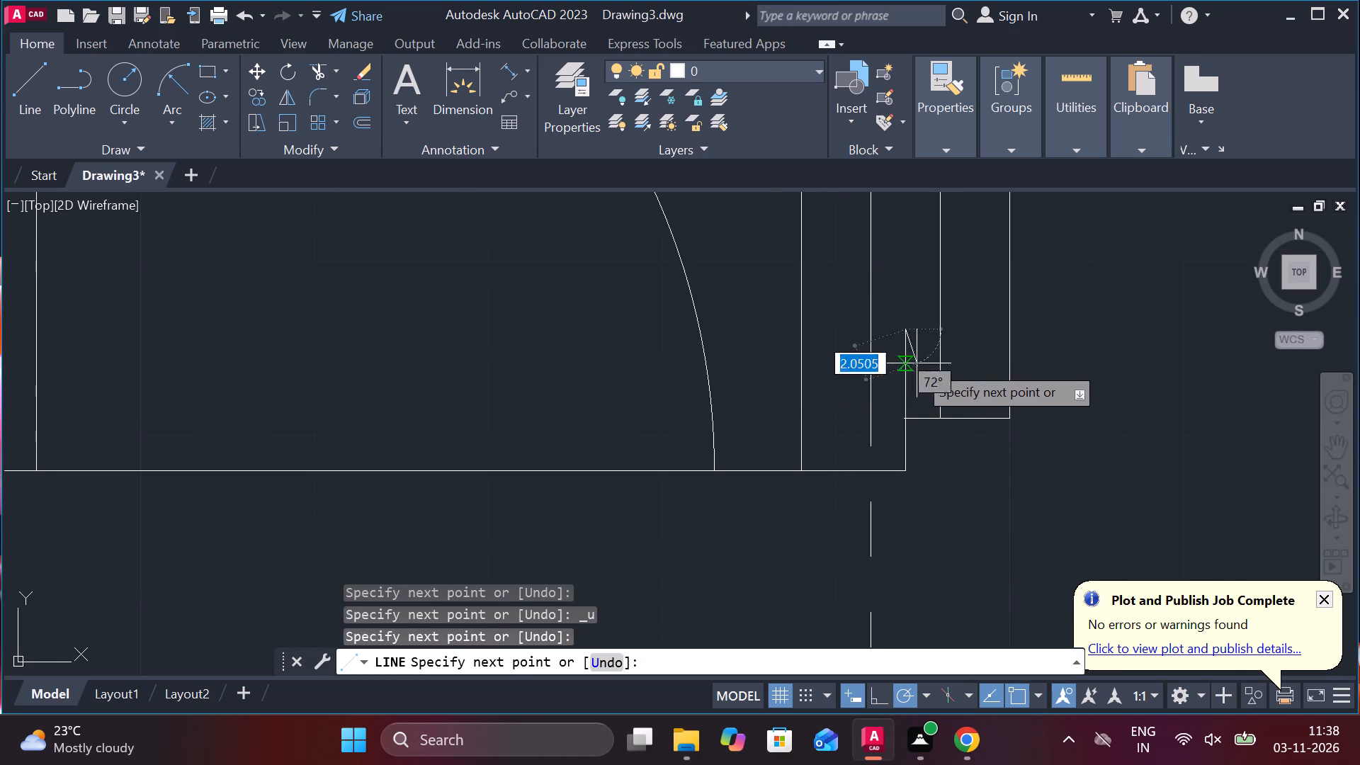
pyautogui.scroll(2, 929, 393)
pyautogui.press('`')
pyautogui.press('Escape')
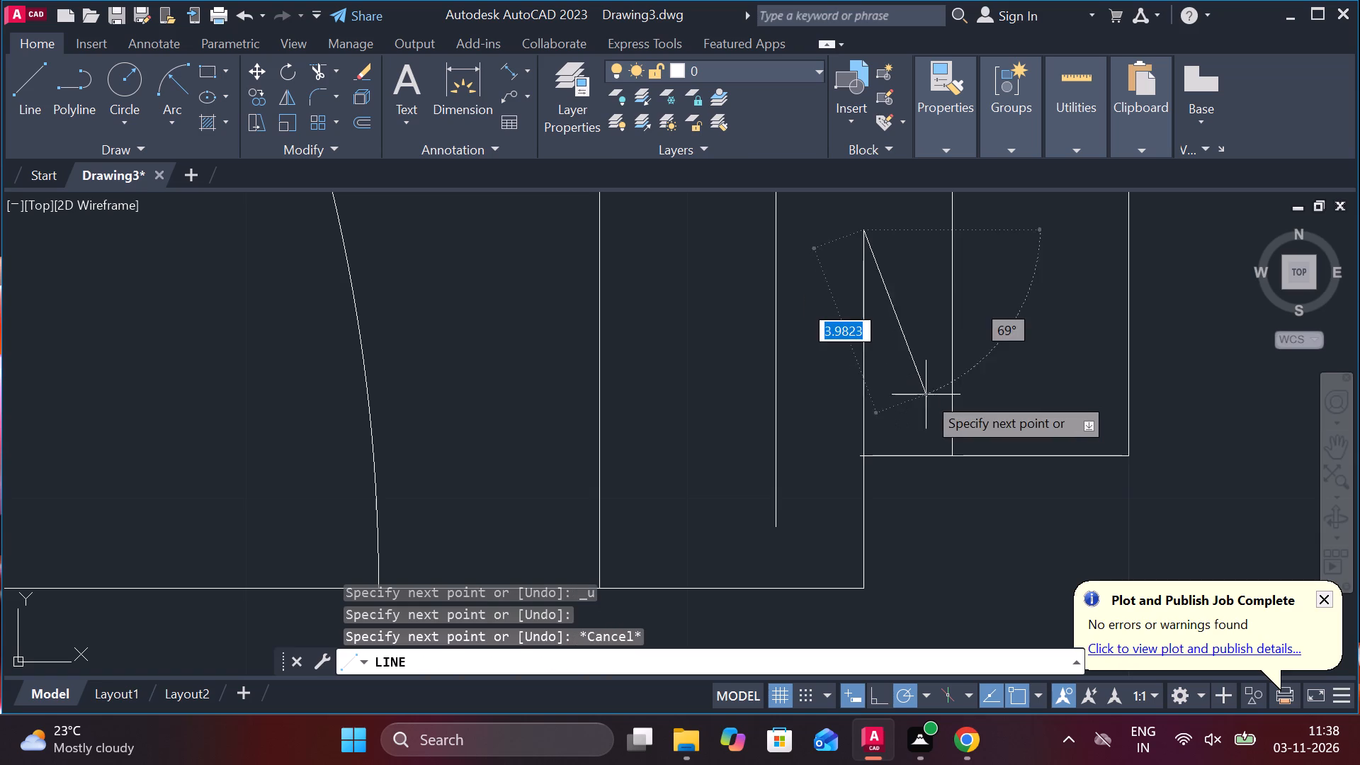
pyautogui.press('Escape')
# Trim the new vertical line above the right flange's bottom edge and the bottom edge's small overhang inside that line.
pyautogui.write('tr')
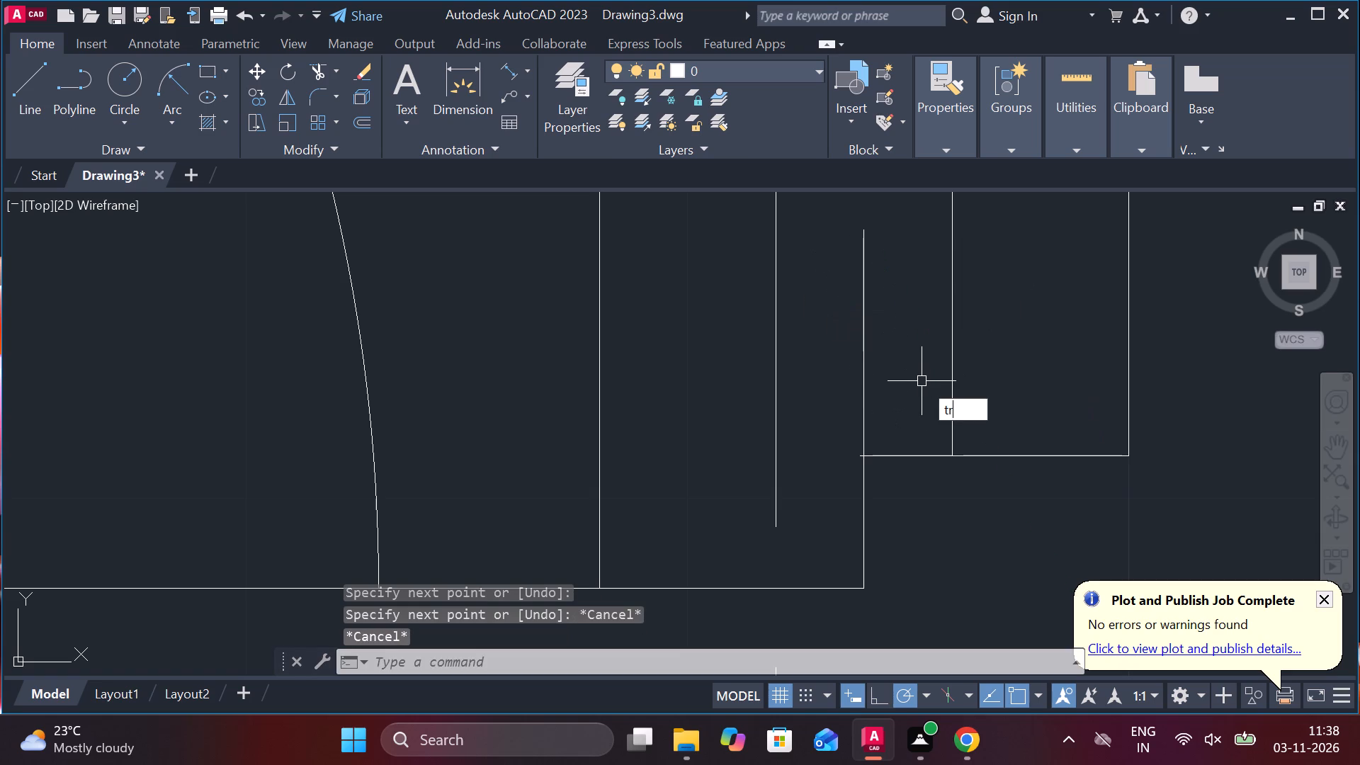
pyautogui.press('space')
pyautogui.click(861, 291)
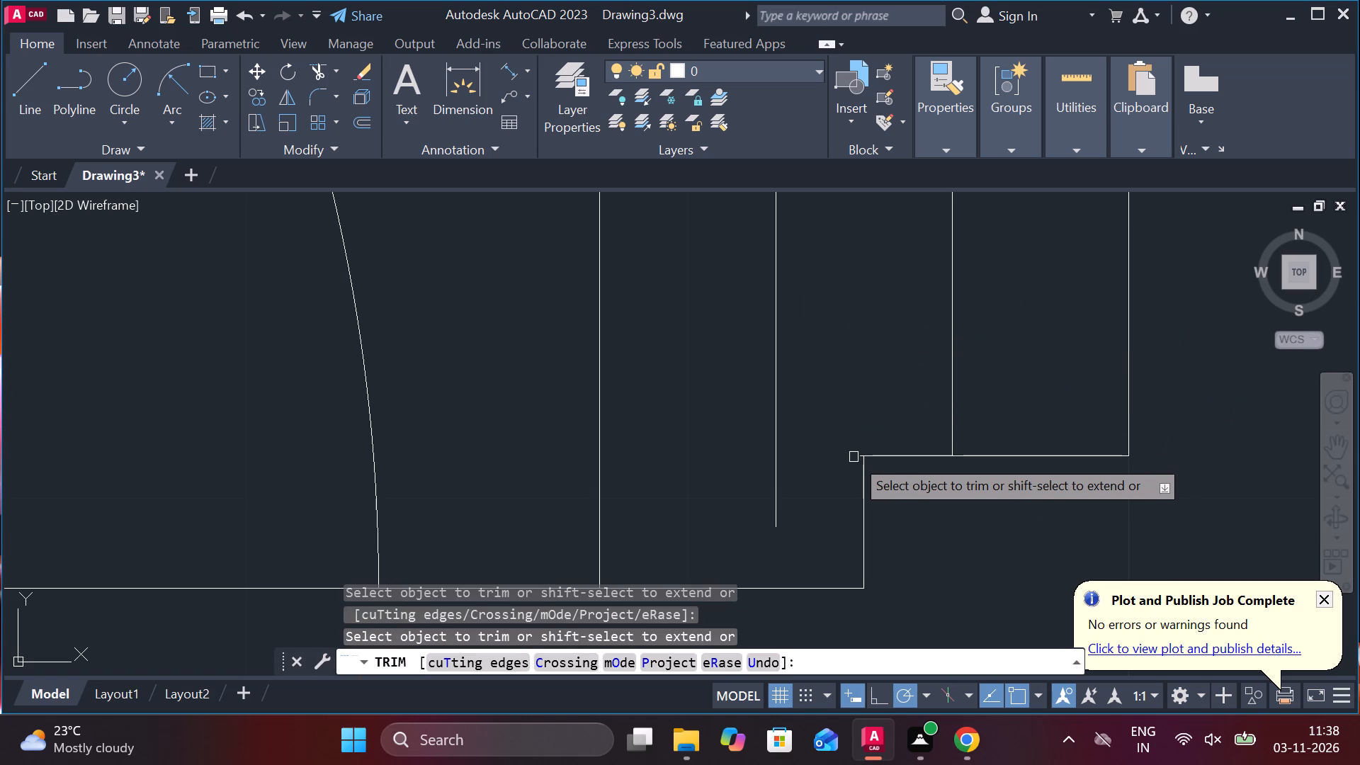
pyautogui.click(855, 457)
pyautogui.scroll(-4, 856, 457)
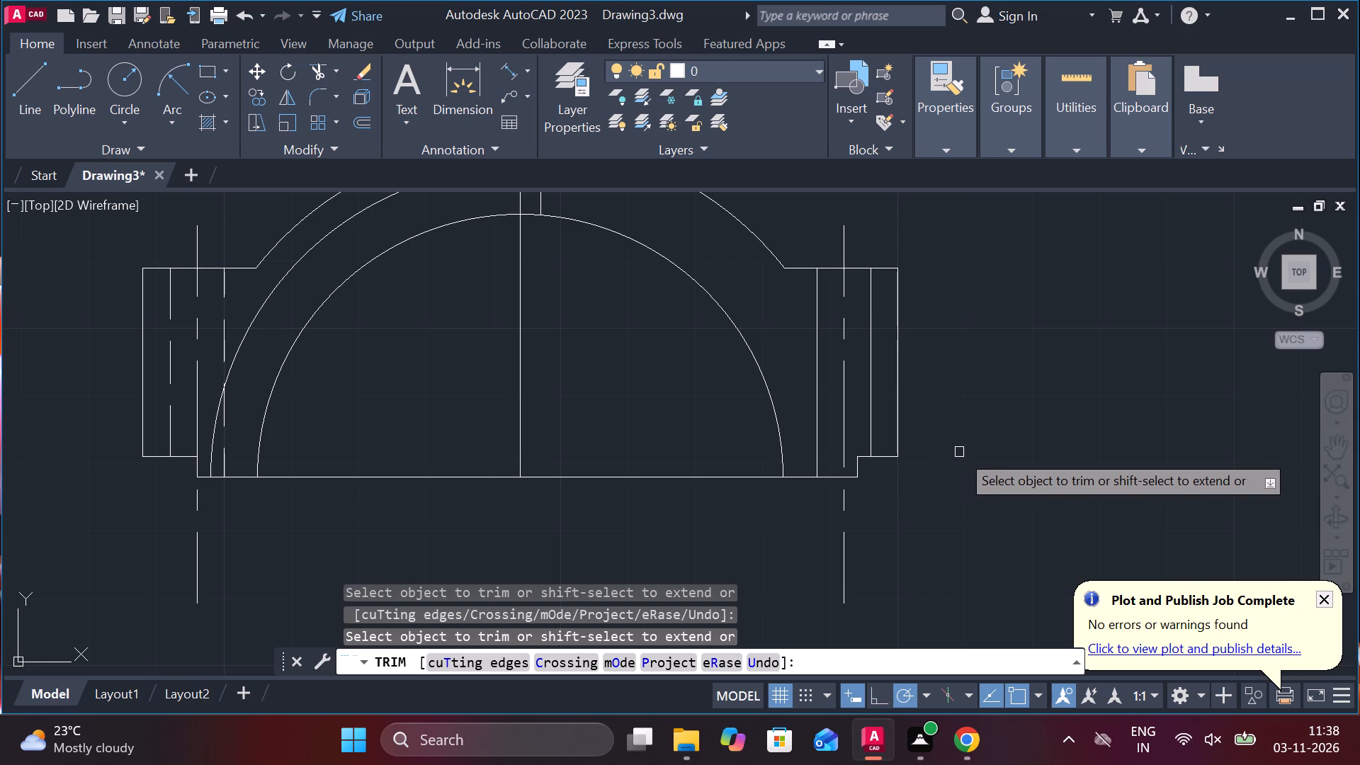
pyautogui.press('Escape')
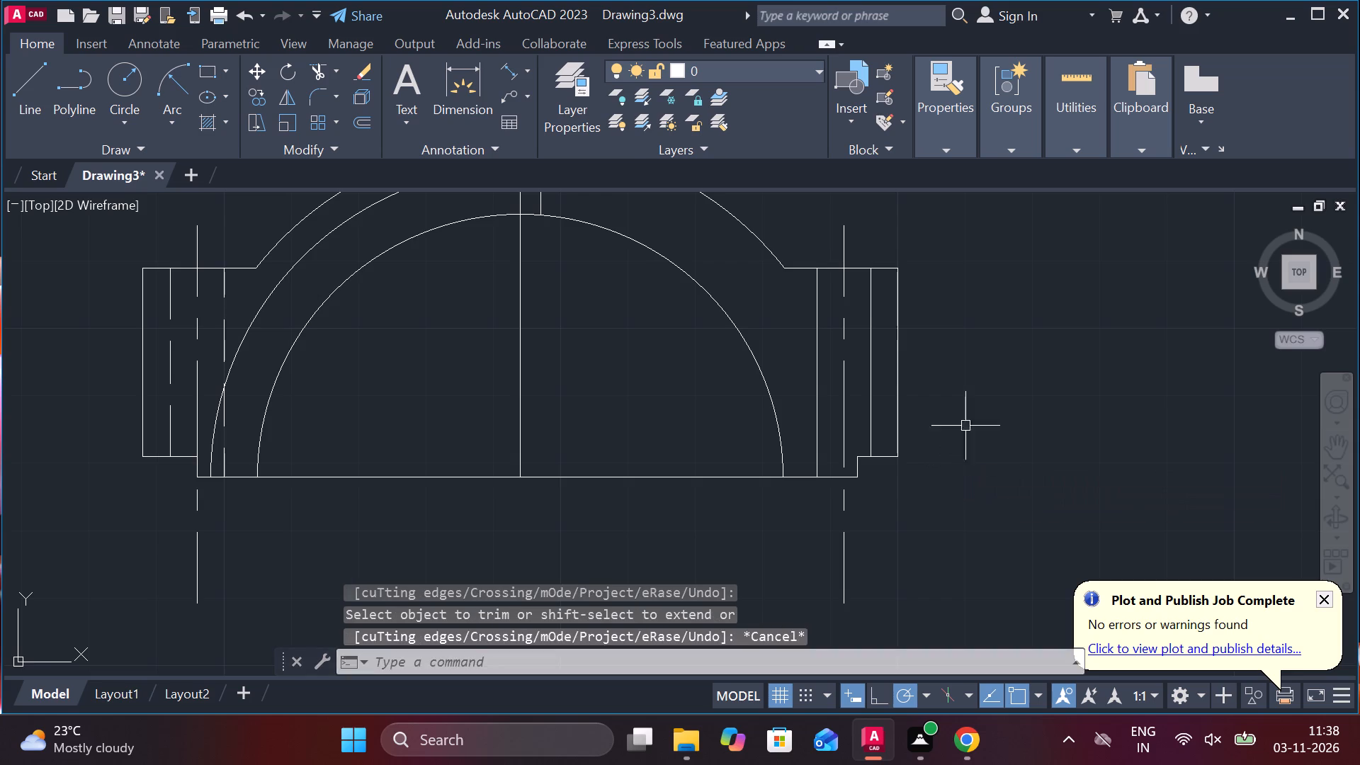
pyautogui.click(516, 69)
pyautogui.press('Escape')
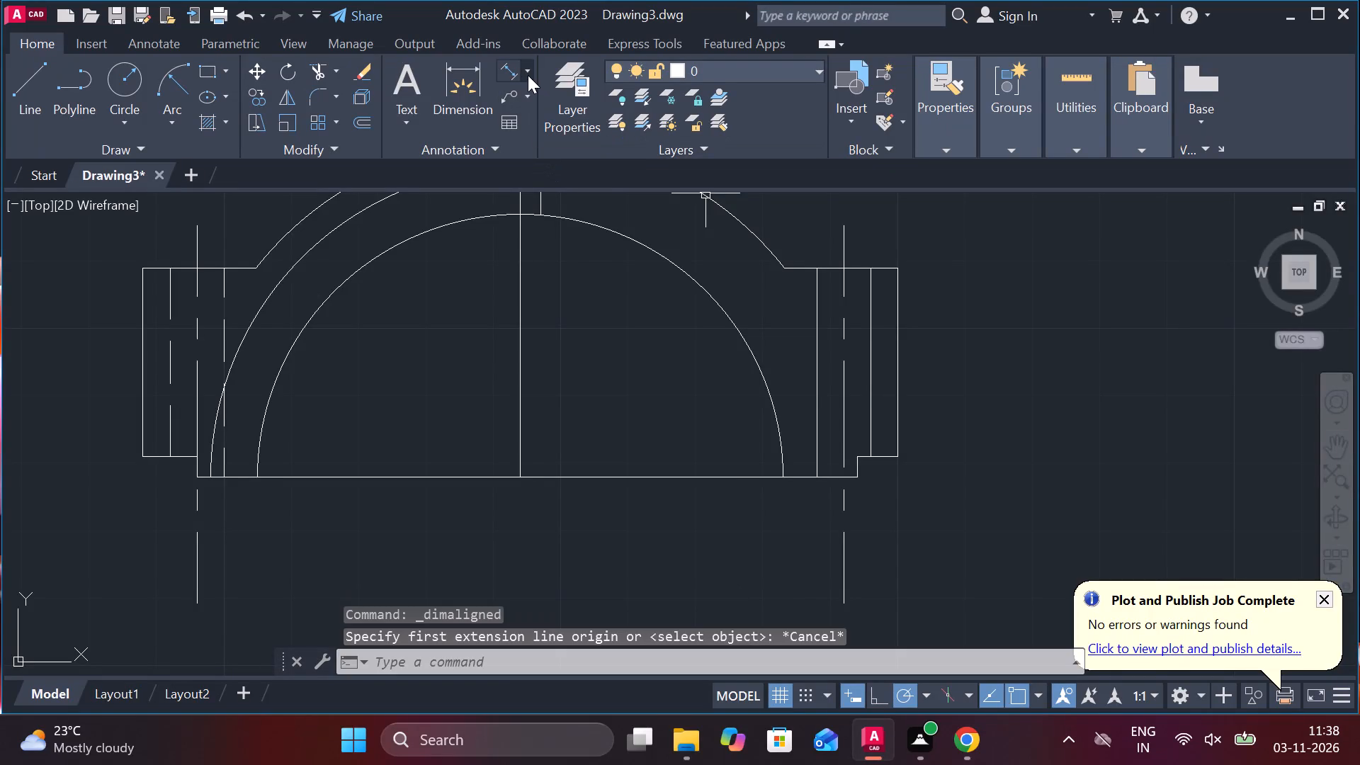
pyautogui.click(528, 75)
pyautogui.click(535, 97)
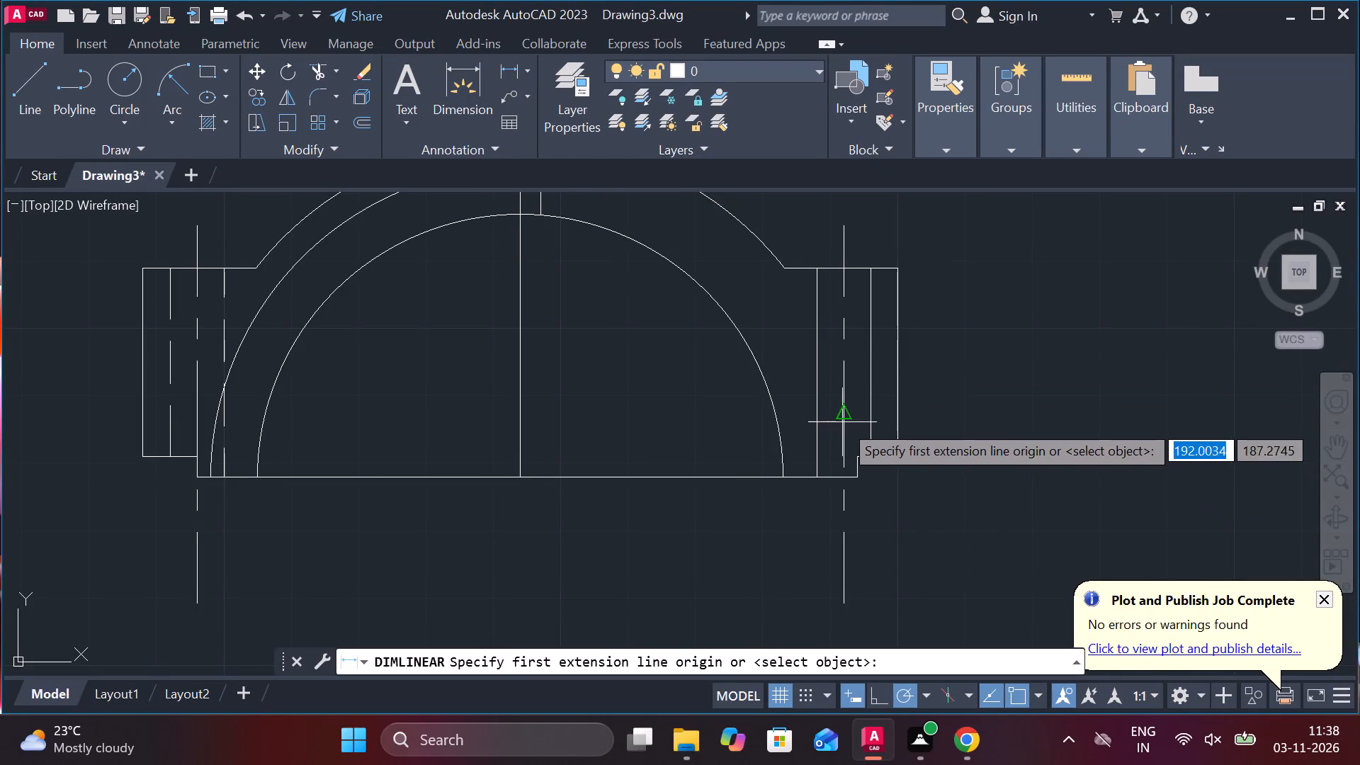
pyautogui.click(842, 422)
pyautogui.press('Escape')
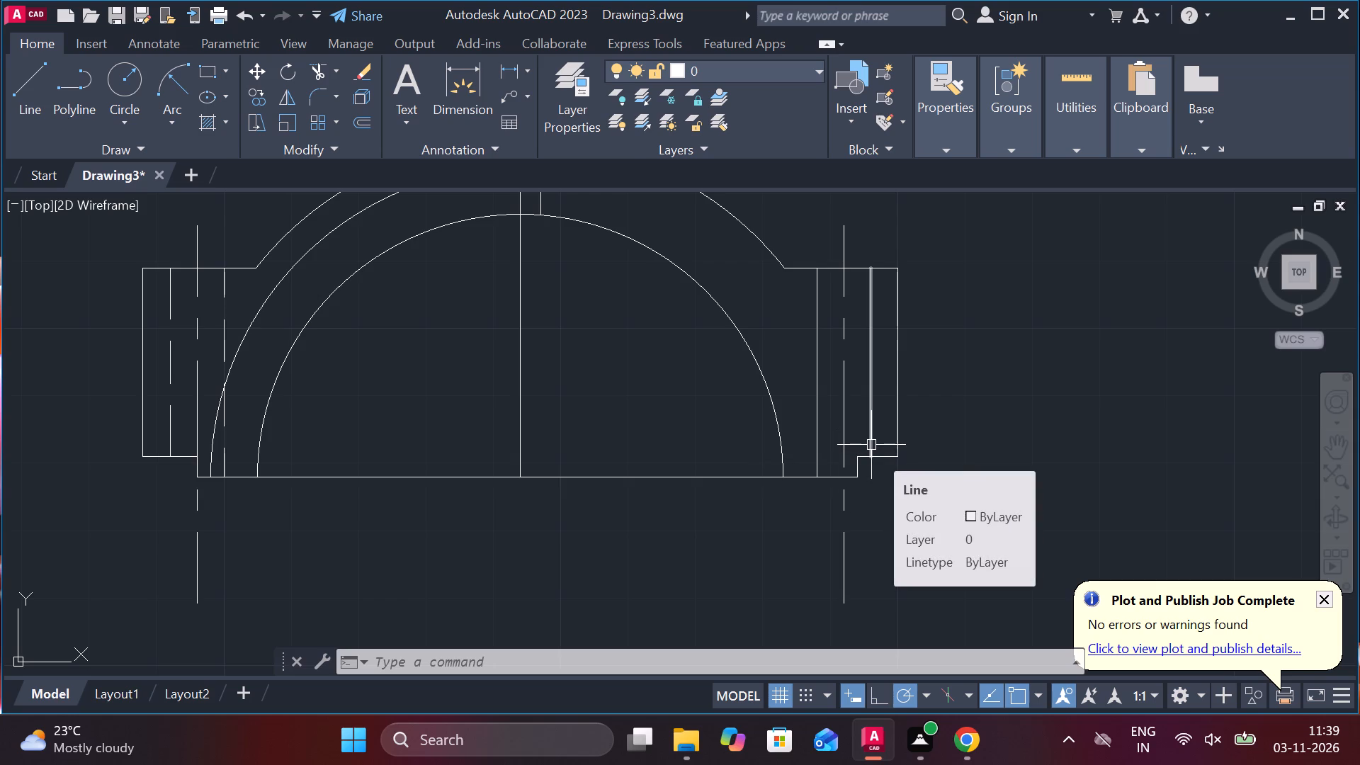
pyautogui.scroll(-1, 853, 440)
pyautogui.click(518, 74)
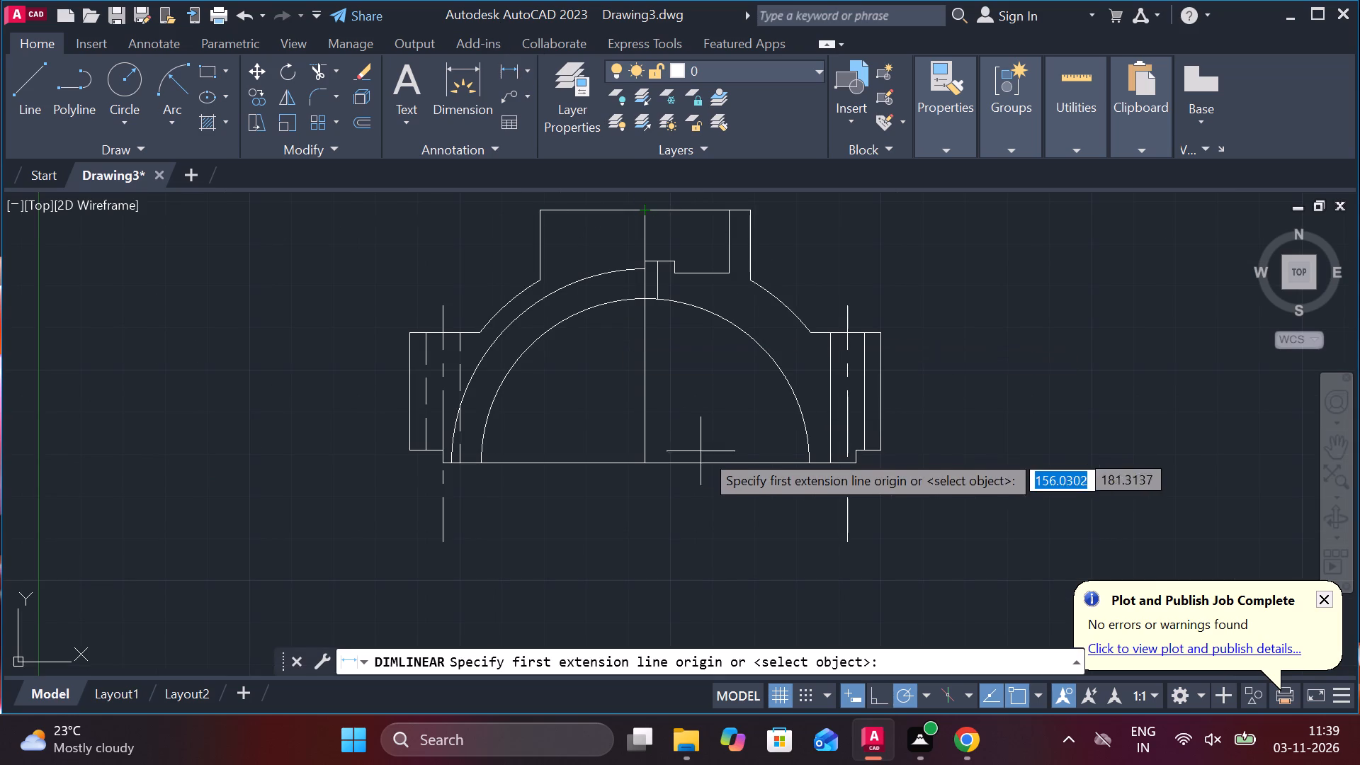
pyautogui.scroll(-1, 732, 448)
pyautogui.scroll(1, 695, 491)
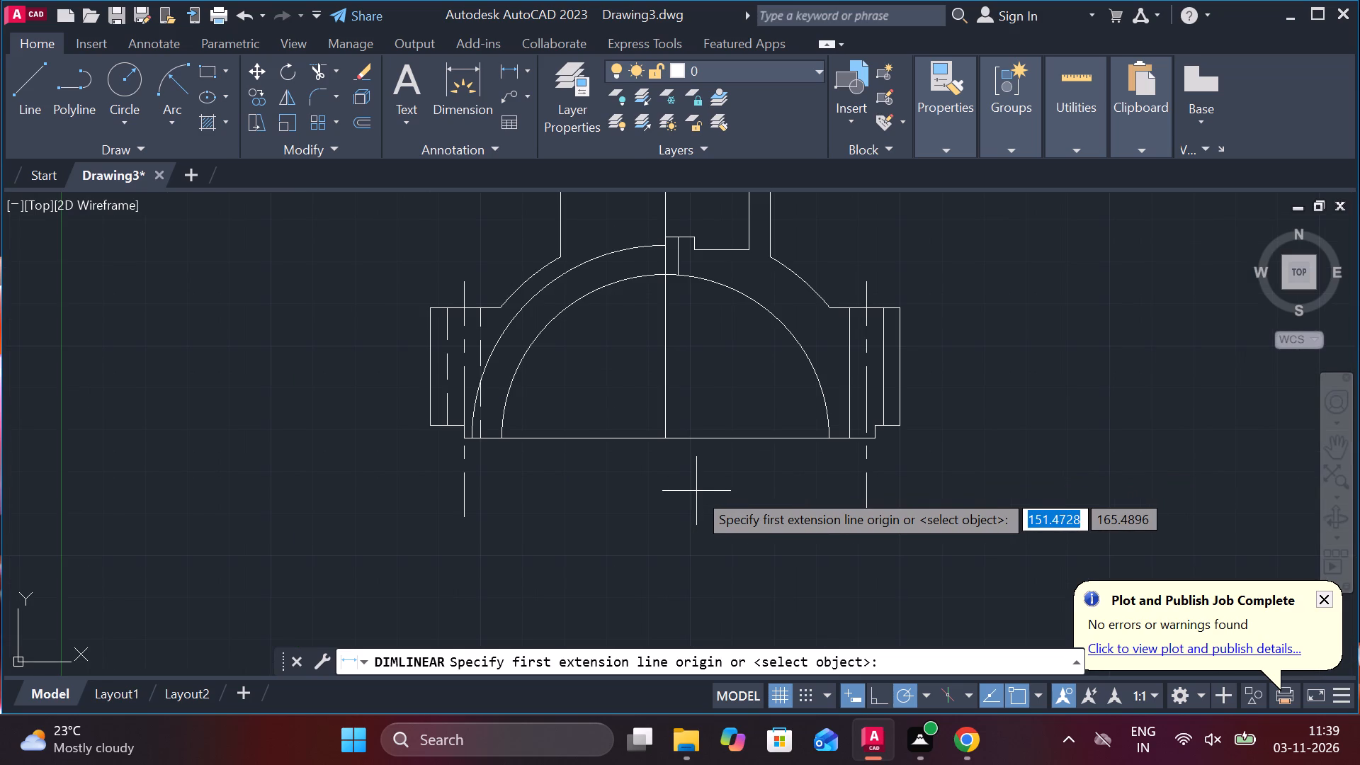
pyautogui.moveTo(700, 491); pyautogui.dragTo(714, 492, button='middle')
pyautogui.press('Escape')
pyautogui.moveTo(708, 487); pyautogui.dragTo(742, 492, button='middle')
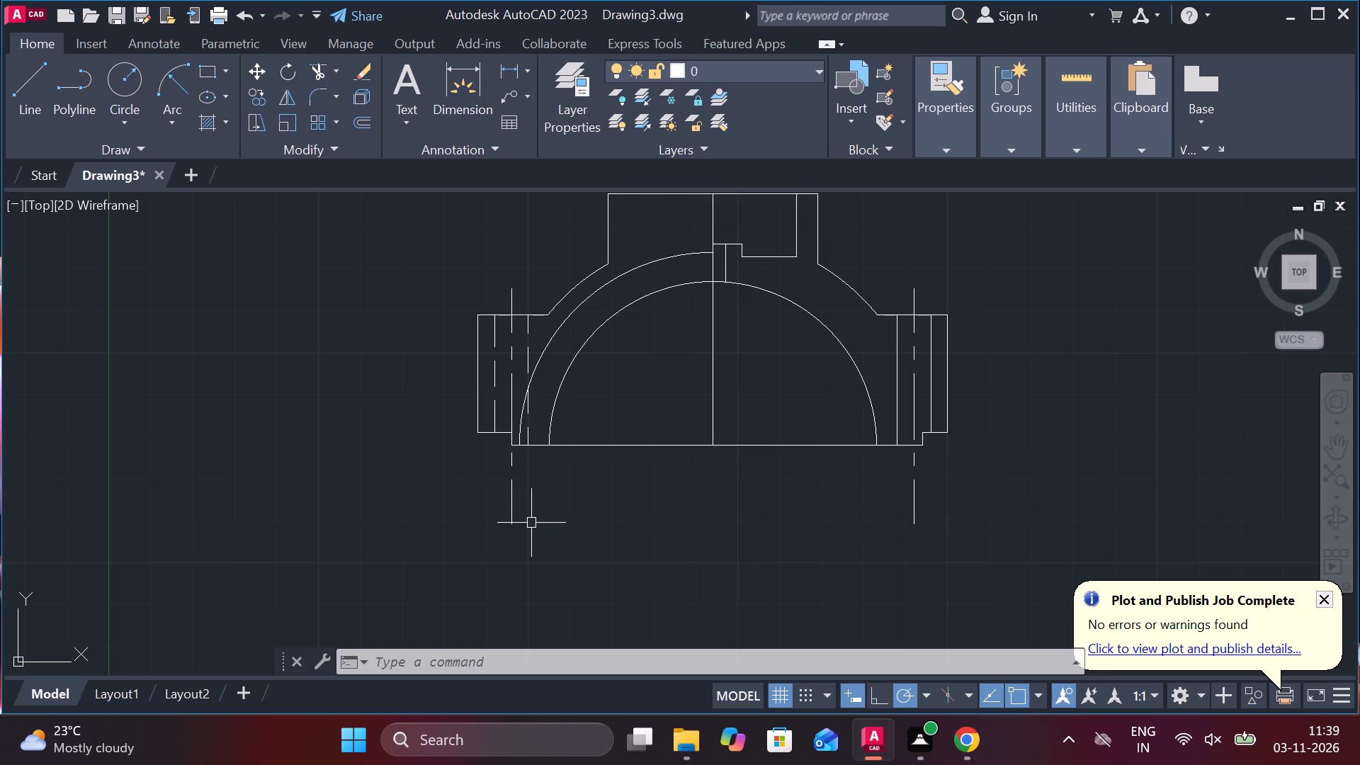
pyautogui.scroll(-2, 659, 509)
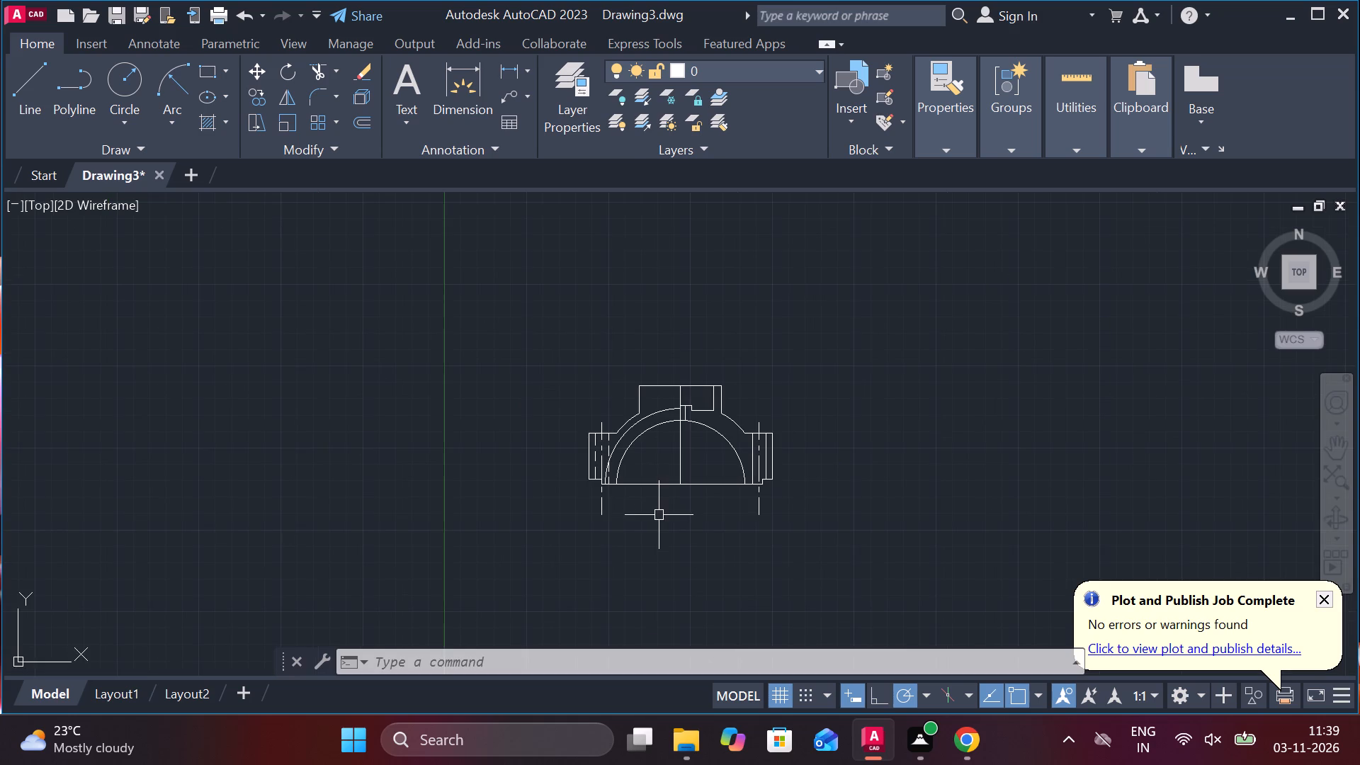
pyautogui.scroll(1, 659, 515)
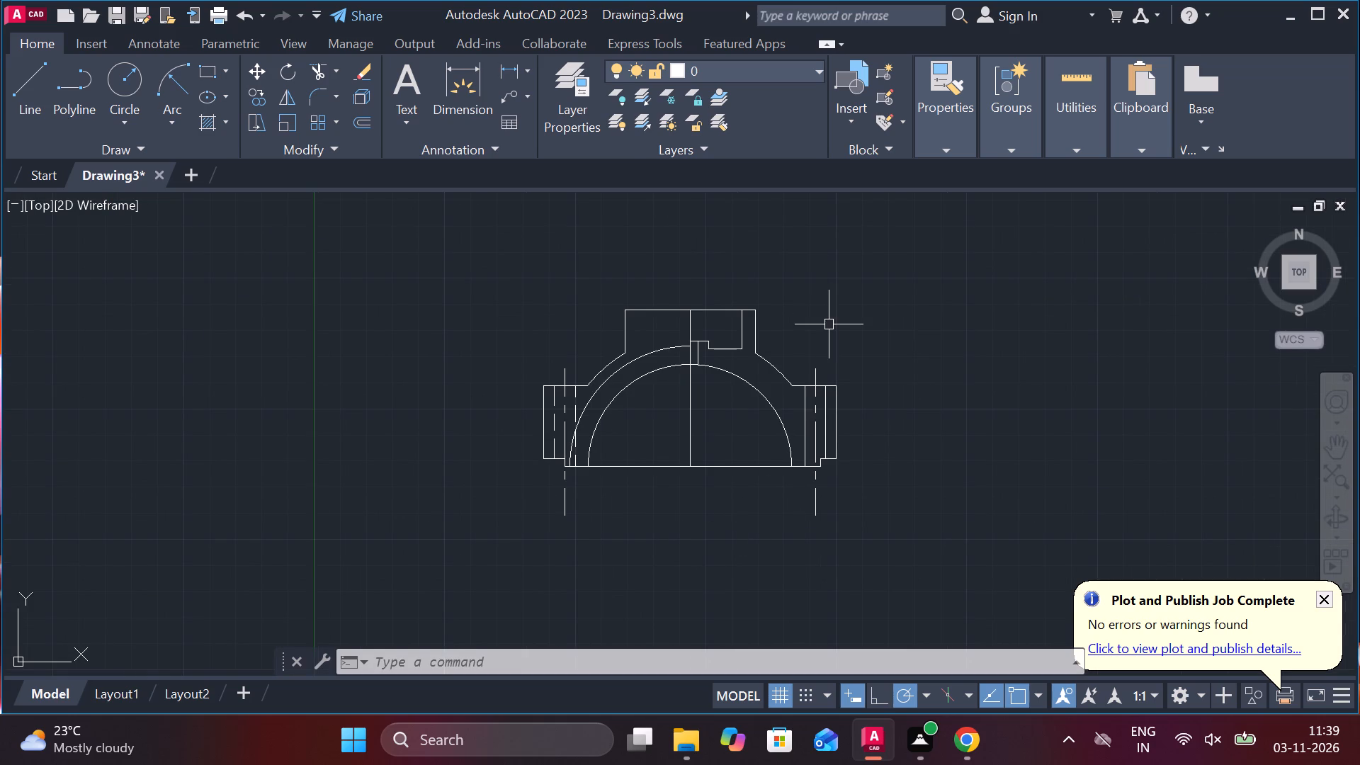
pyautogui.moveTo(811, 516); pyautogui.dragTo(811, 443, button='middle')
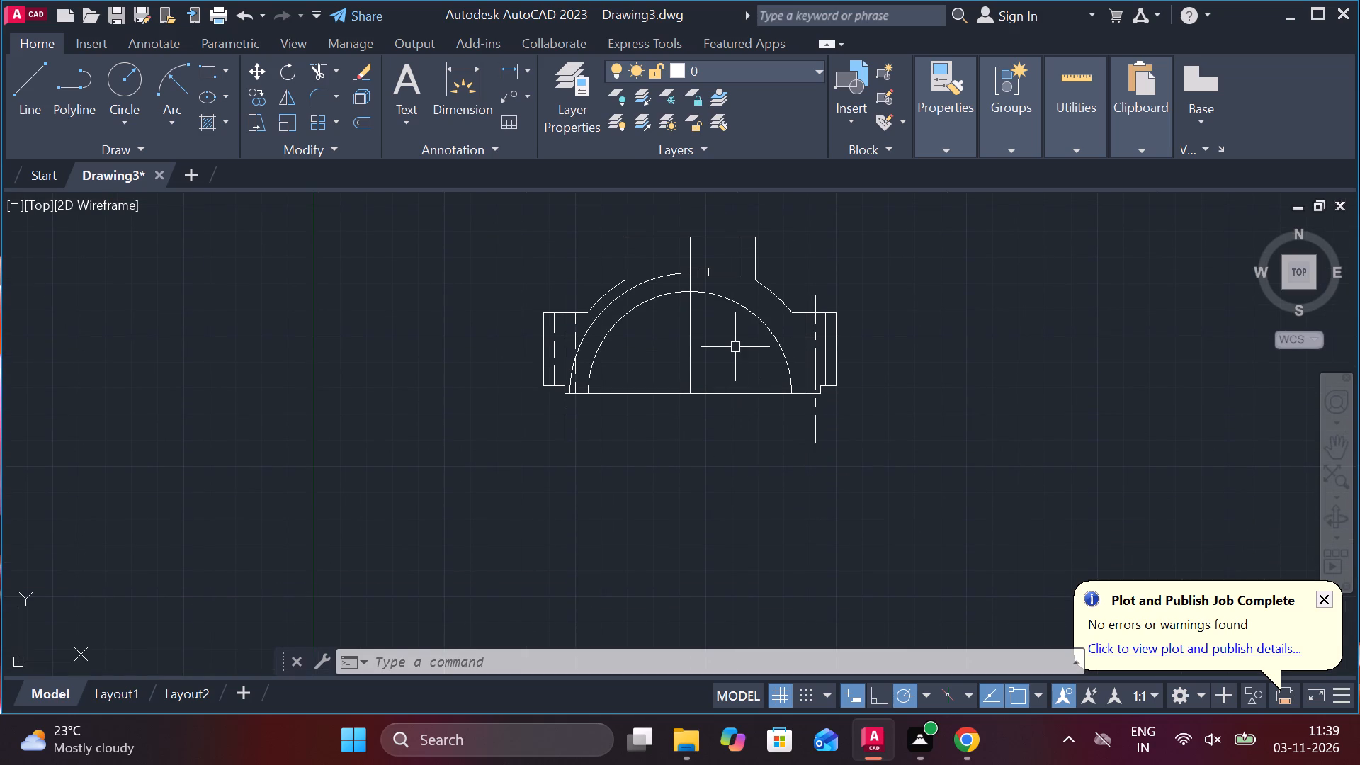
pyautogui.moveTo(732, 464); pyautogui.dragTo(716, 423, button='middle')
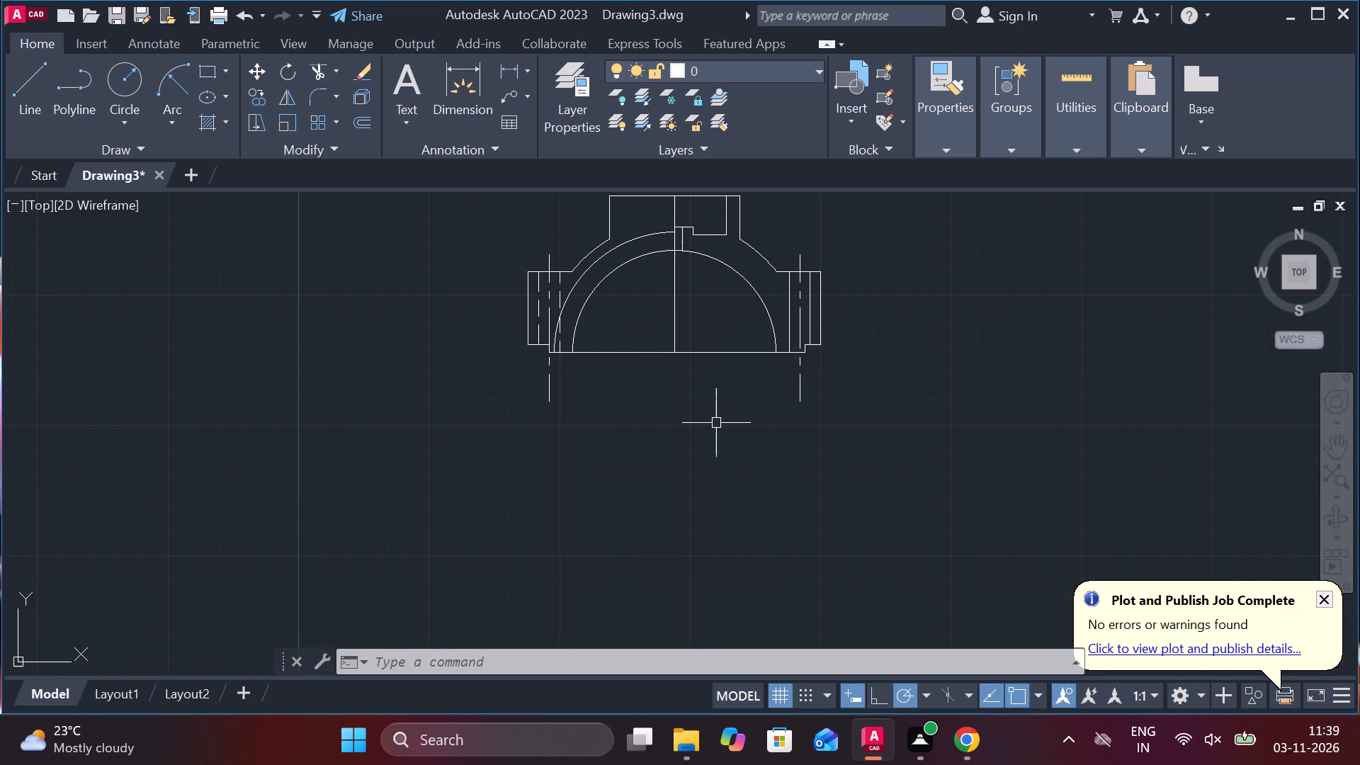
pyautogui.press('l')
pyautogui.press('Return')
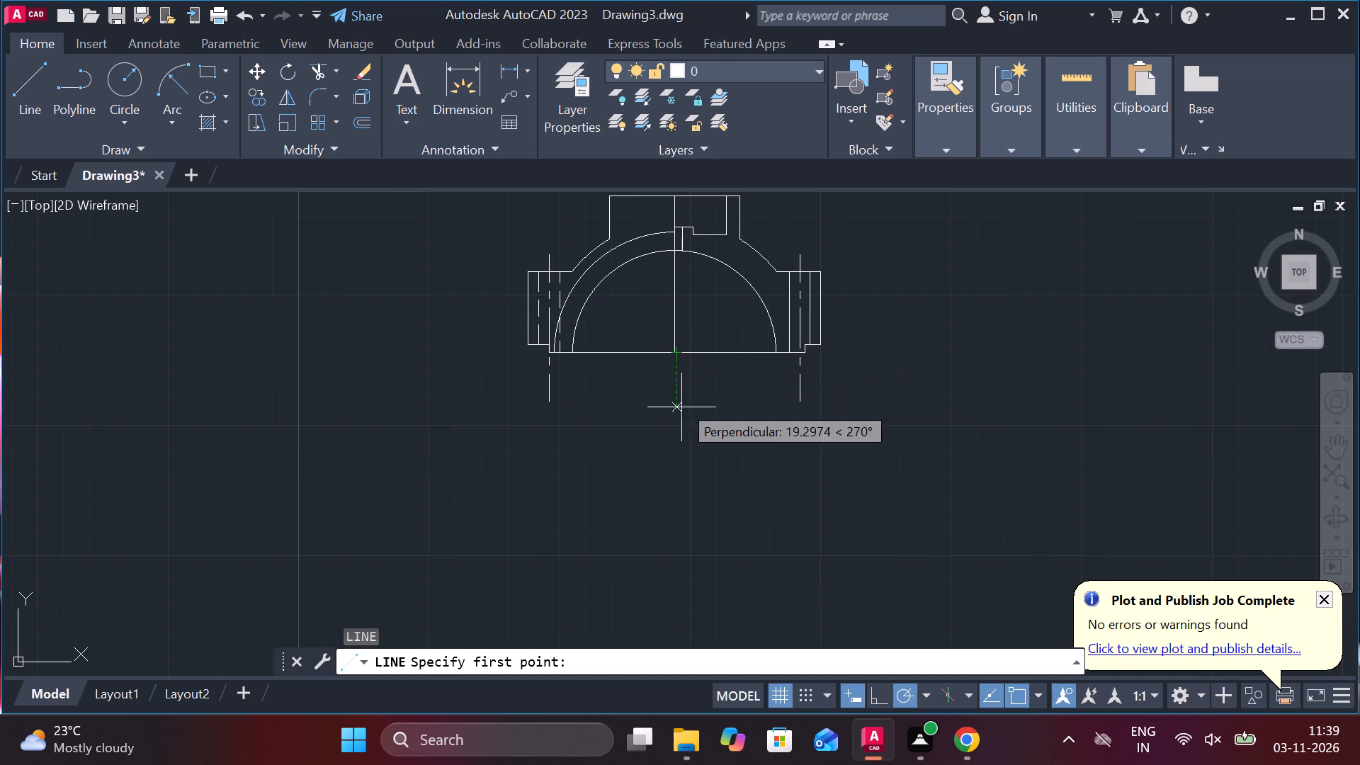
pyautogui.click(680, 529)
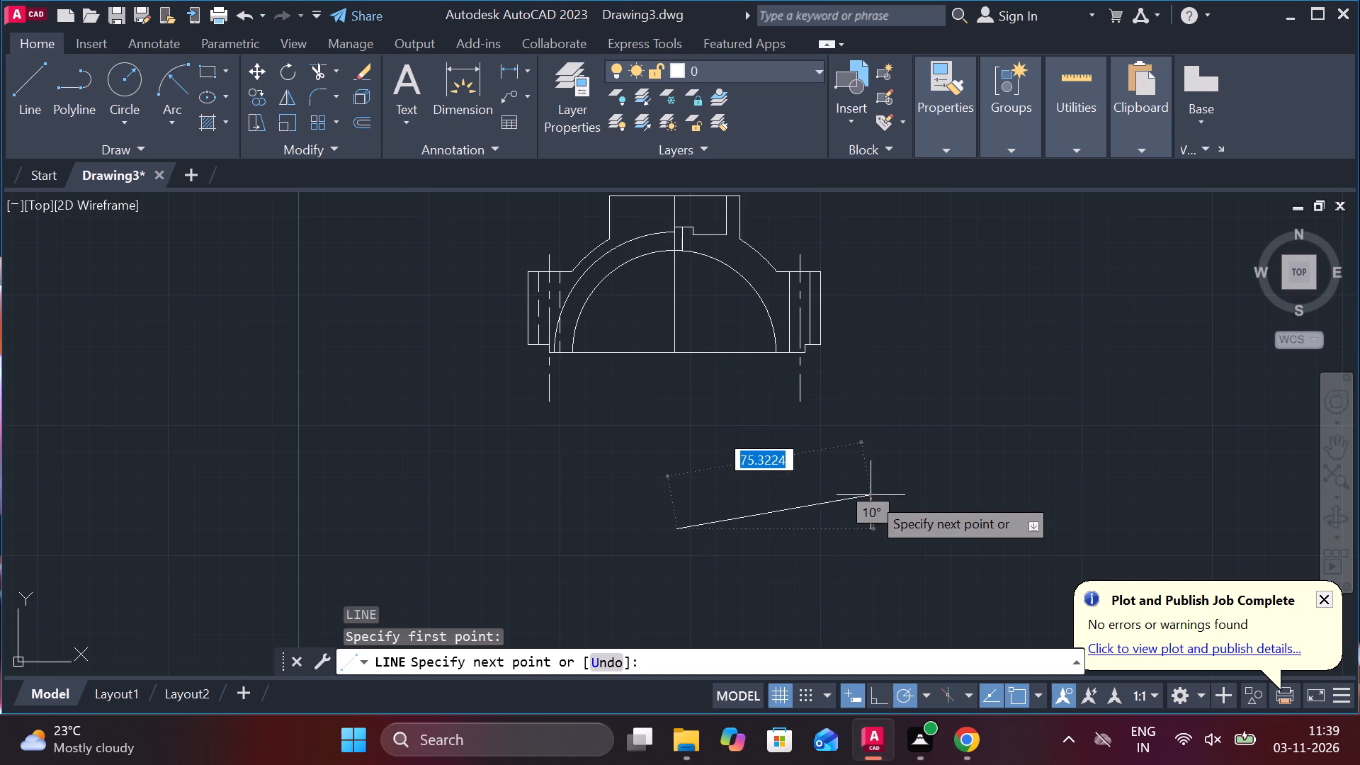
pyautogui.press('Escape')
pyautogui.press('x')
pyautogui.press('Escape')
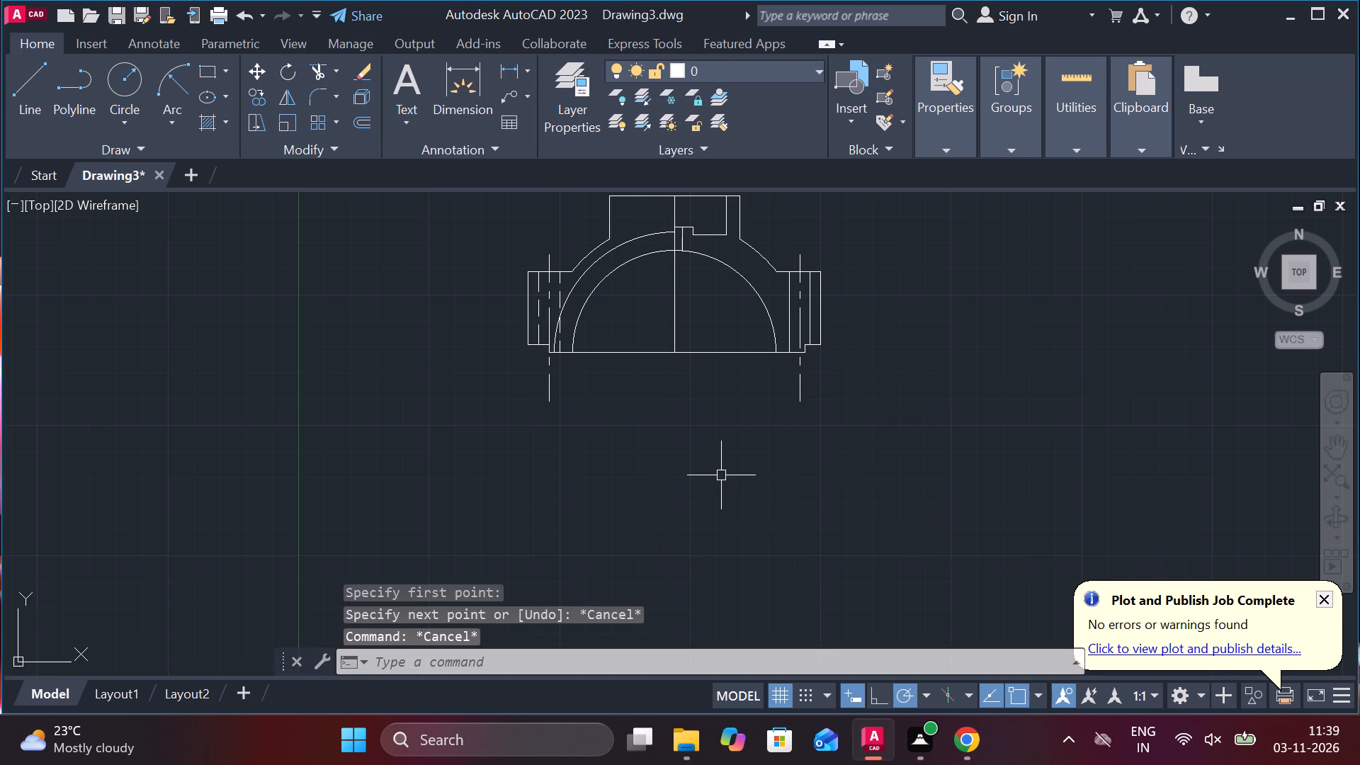
# Draw a circle of diameter 78 centred about 69 units directly below the base line's end of the vertical centreline.
pyautogui.write('c')
pyautogui.press('space')
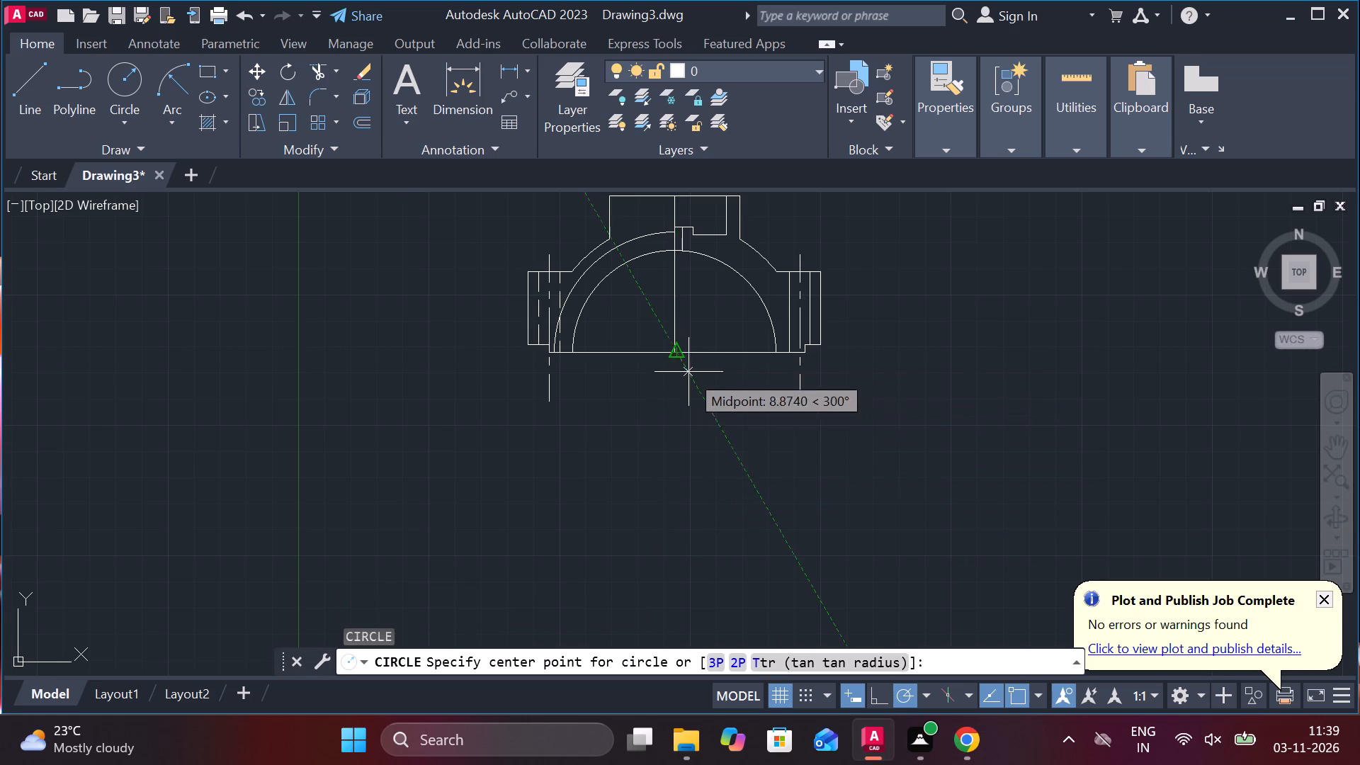
pyautogui.scroll(2, 687, 364)
pyautogui.scroll(-3, 650, 334)
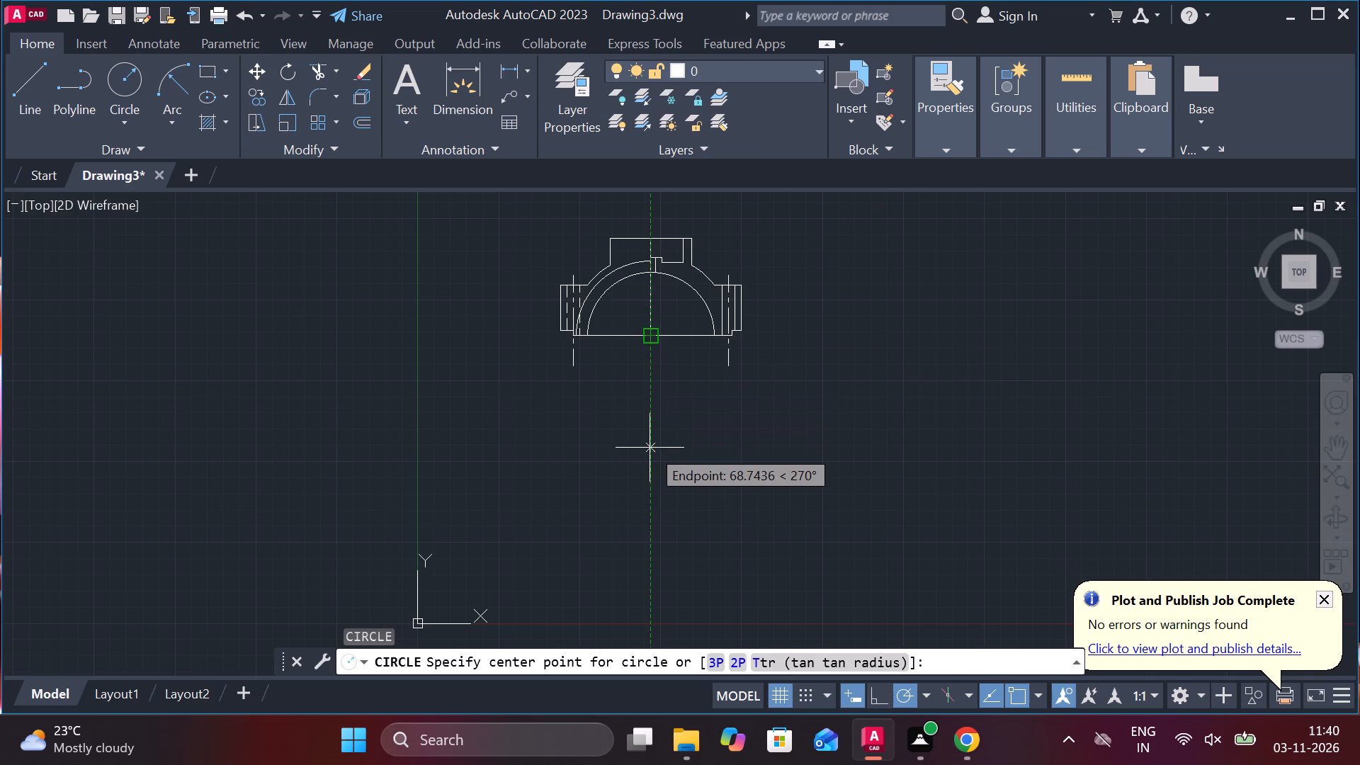
pyautogui.click(650, 448)
pyautogui.scroll(2, 674, 442)
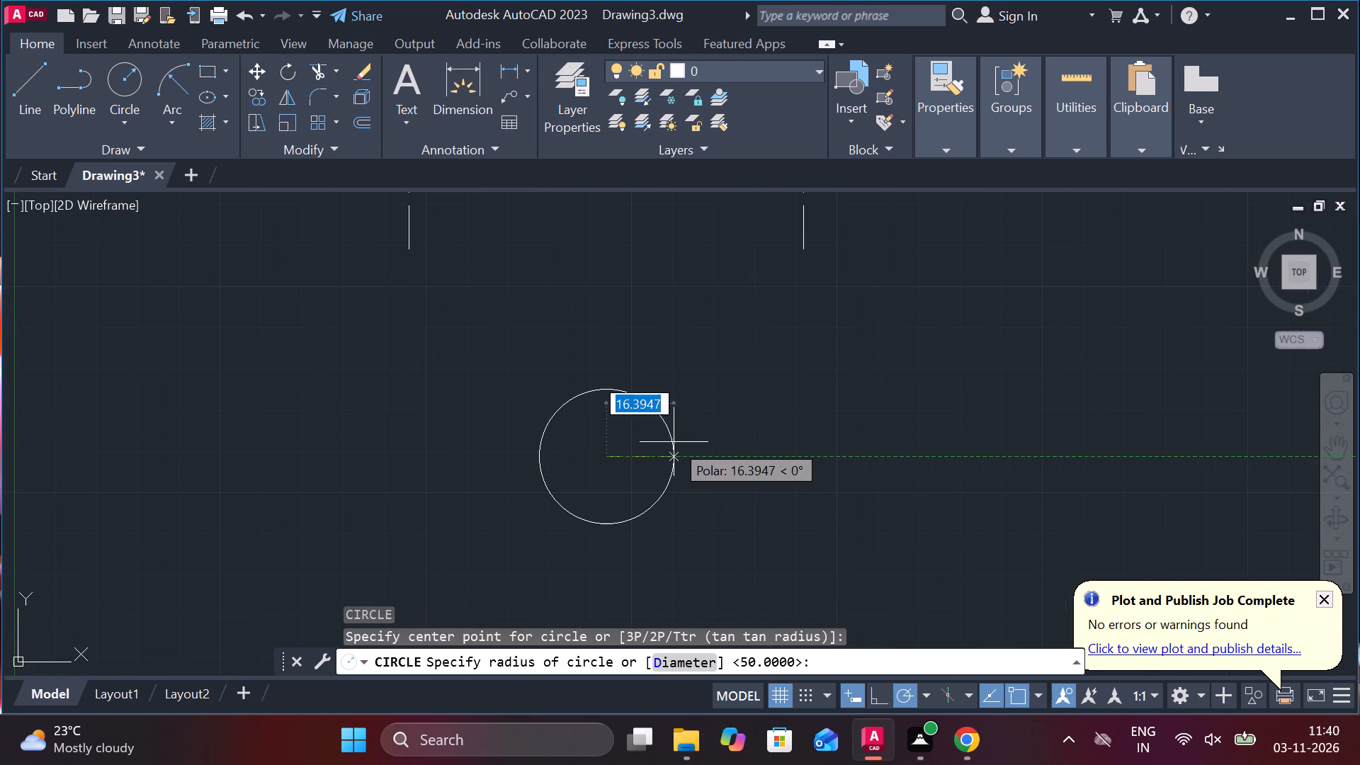
pyautogui.moveTo(674, 442); pyautogui.dragTo(694, 397, button='middle')
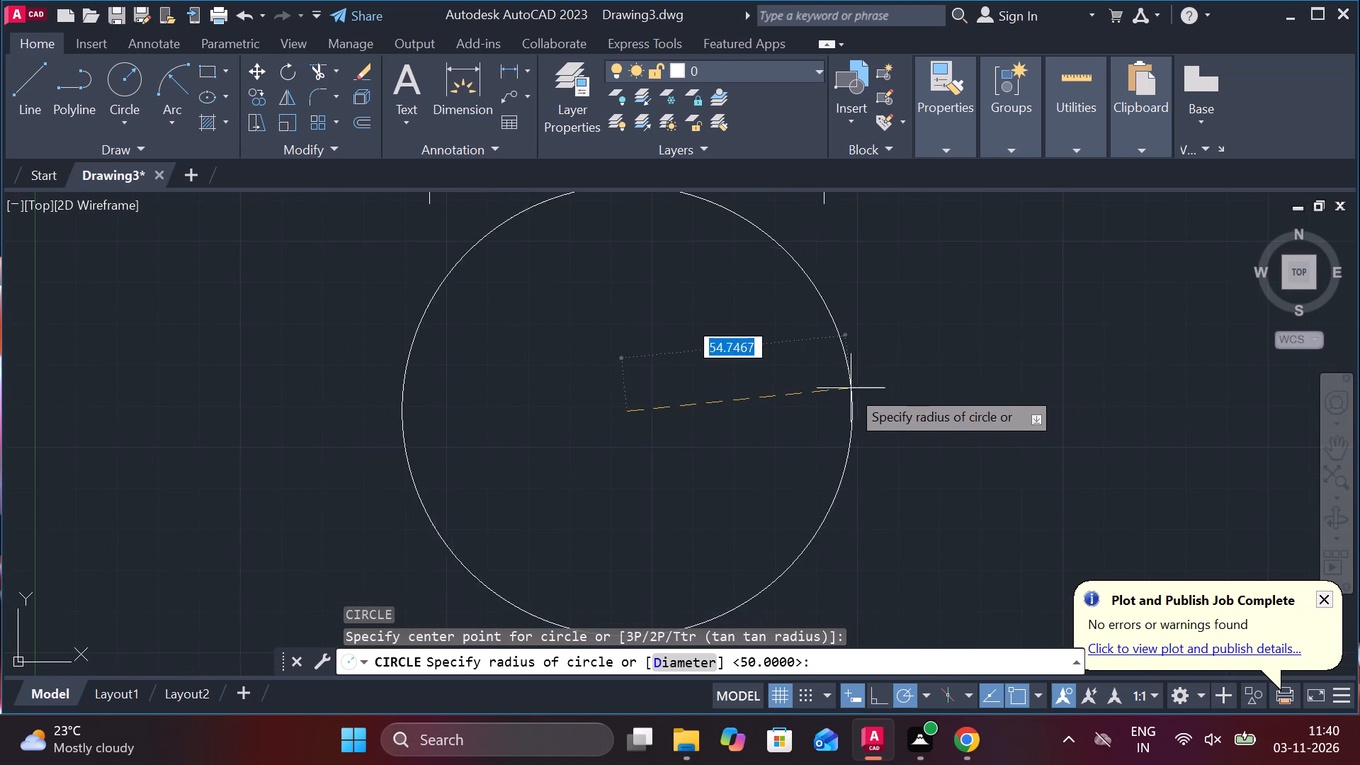
pyautogui.write('d')
pyautogui.press('space')
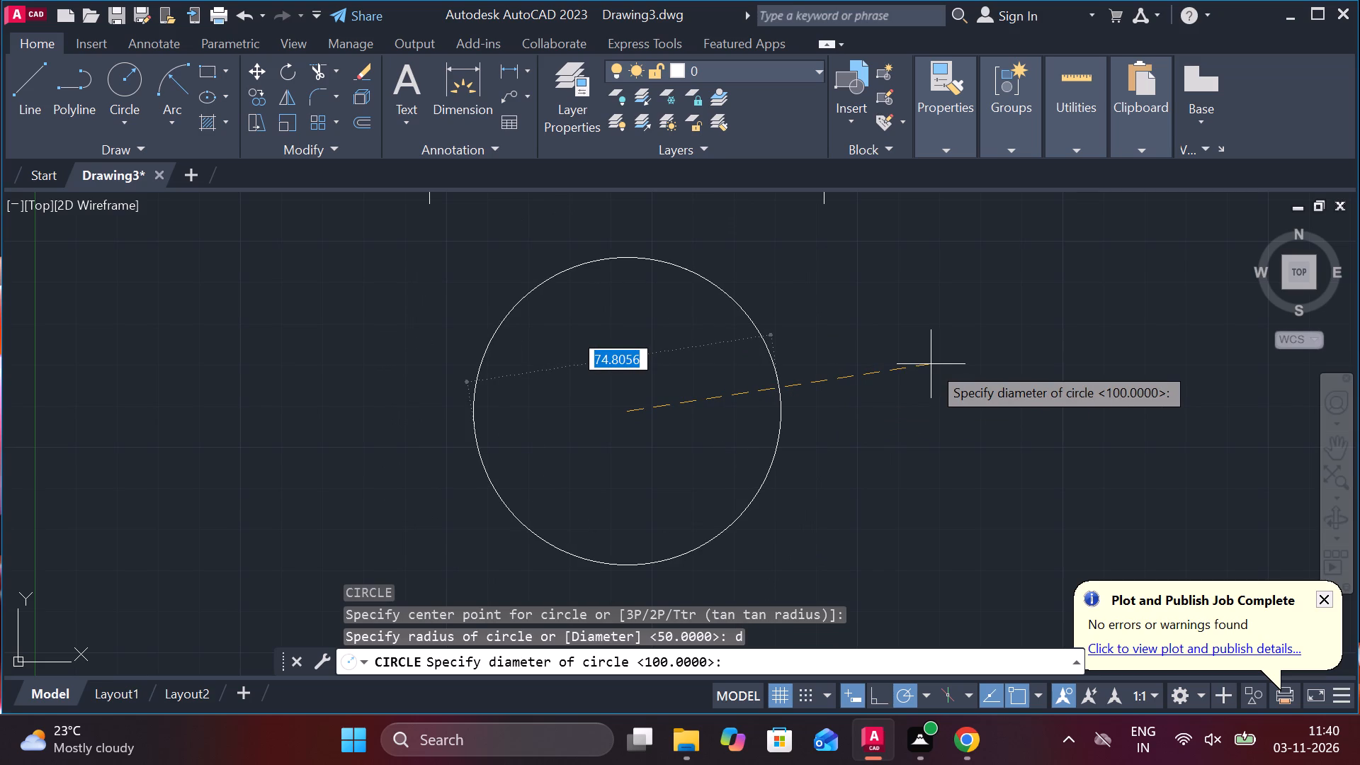
pyautogui.write('78')
pyautogui.press('Return')
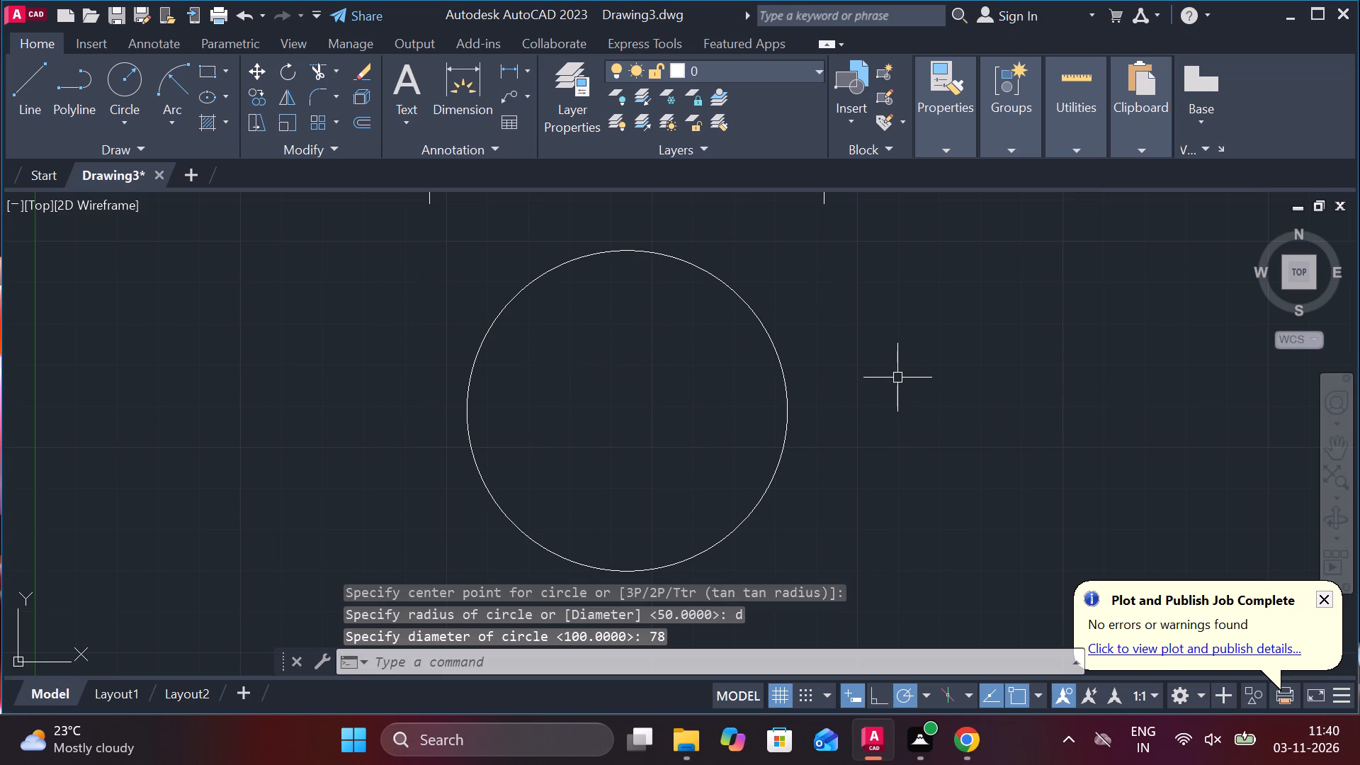
# Draw a circle of diameter 92 concentric with the 78-diameter circle.
pyautogui.write('c')
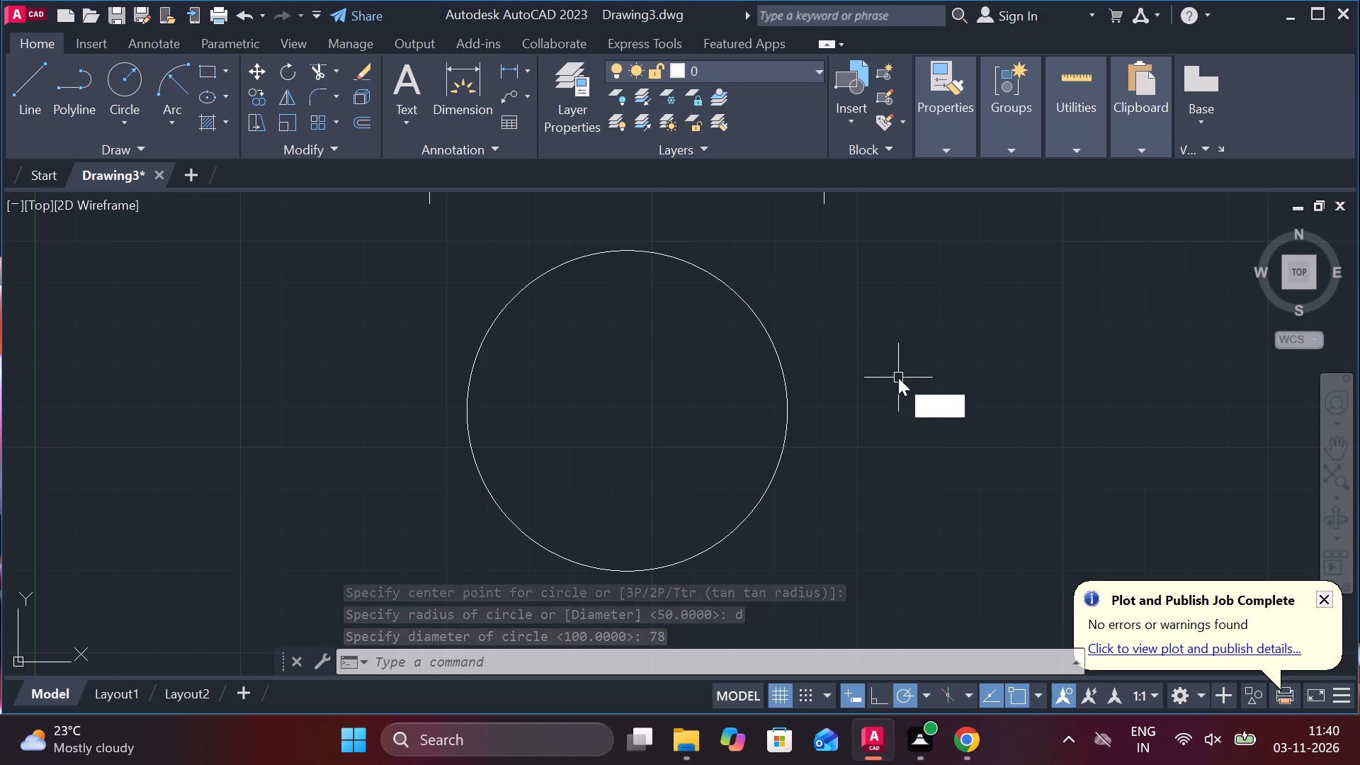
pyautogui.press('space')
pyautogui.click(620, 412)
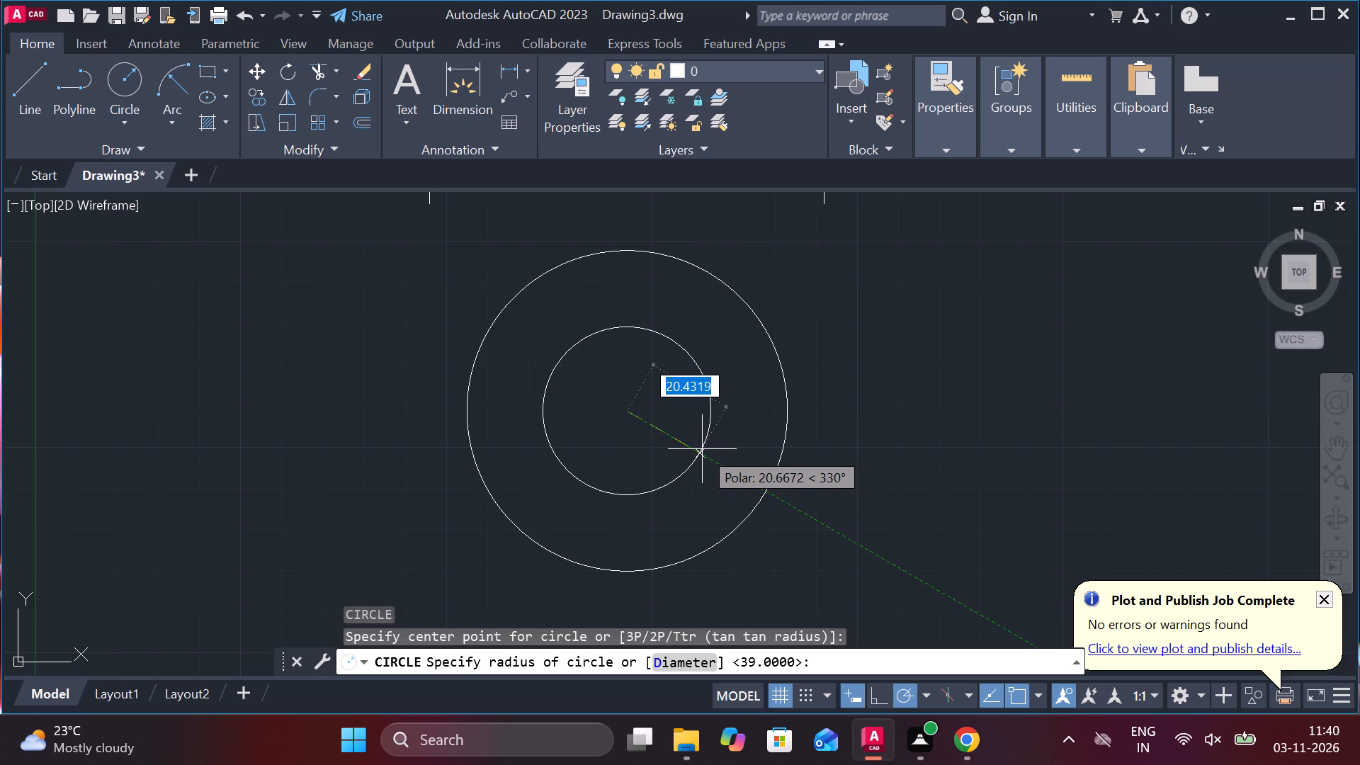
pyautogui.write('d 93')
pyautogui.press('BackSpace')
pyautogui.press('2')
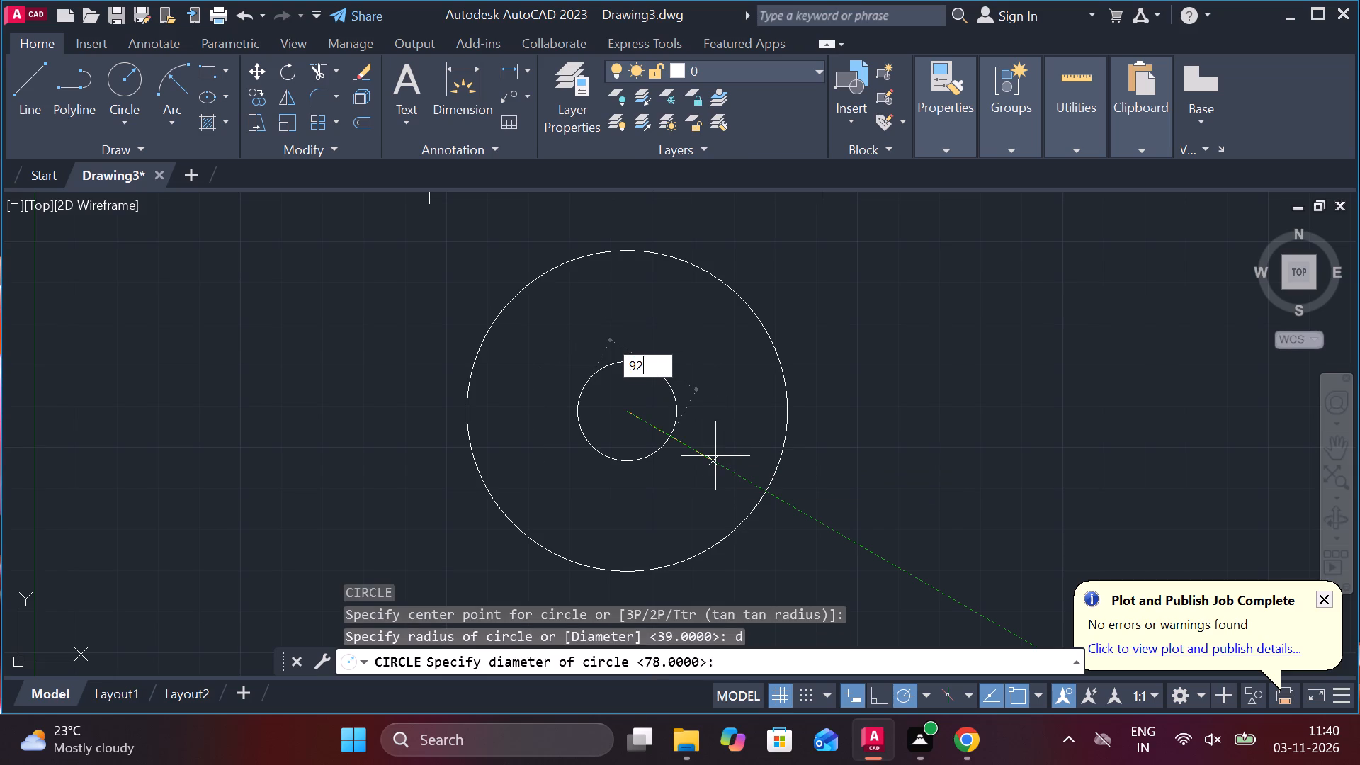
pyautogui.press('Return')
pyautogui.scroll(-1, 827, 412)
pyautogui.press('Escape')
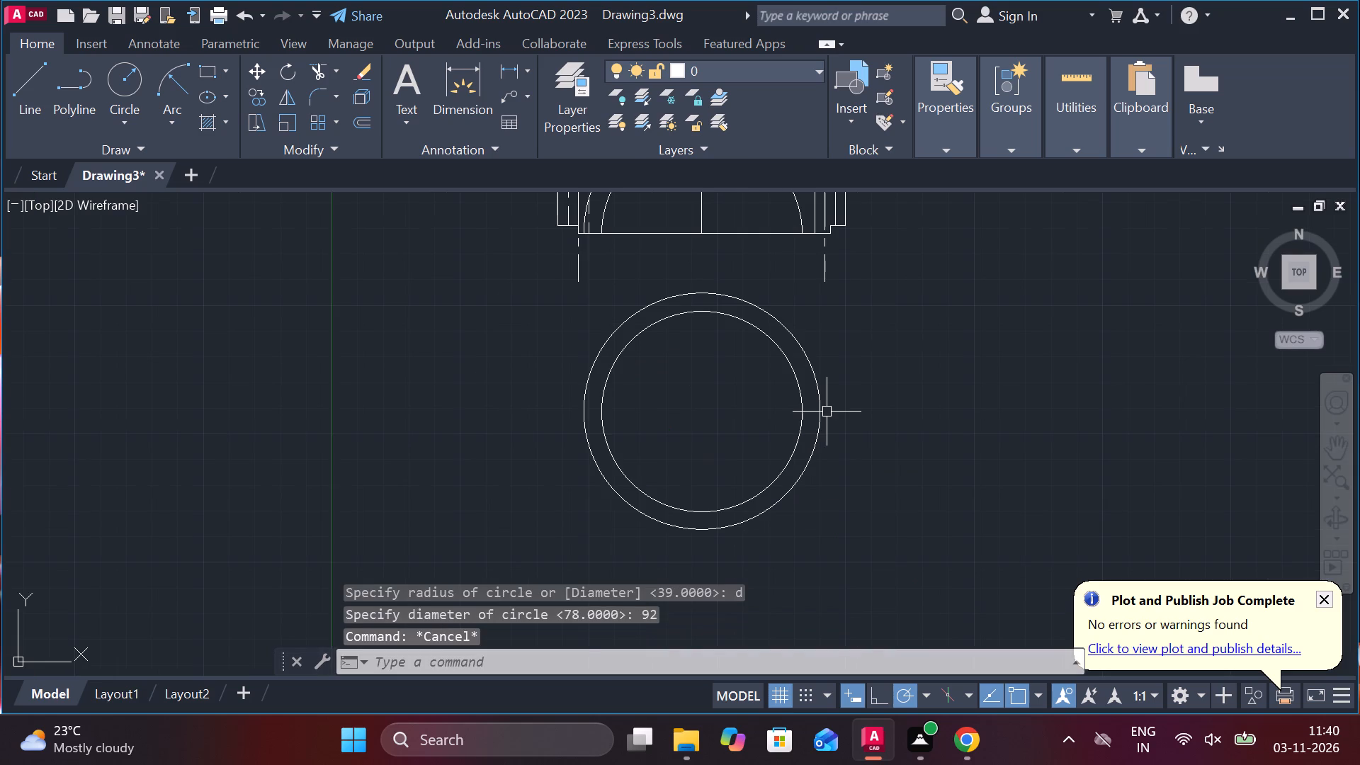
# Draw horizontal lines from the circles' centre to the outer circle's left quadrant and to a point beyond its right side.
pyautogui.press('l')
pyautogui.press('Return')
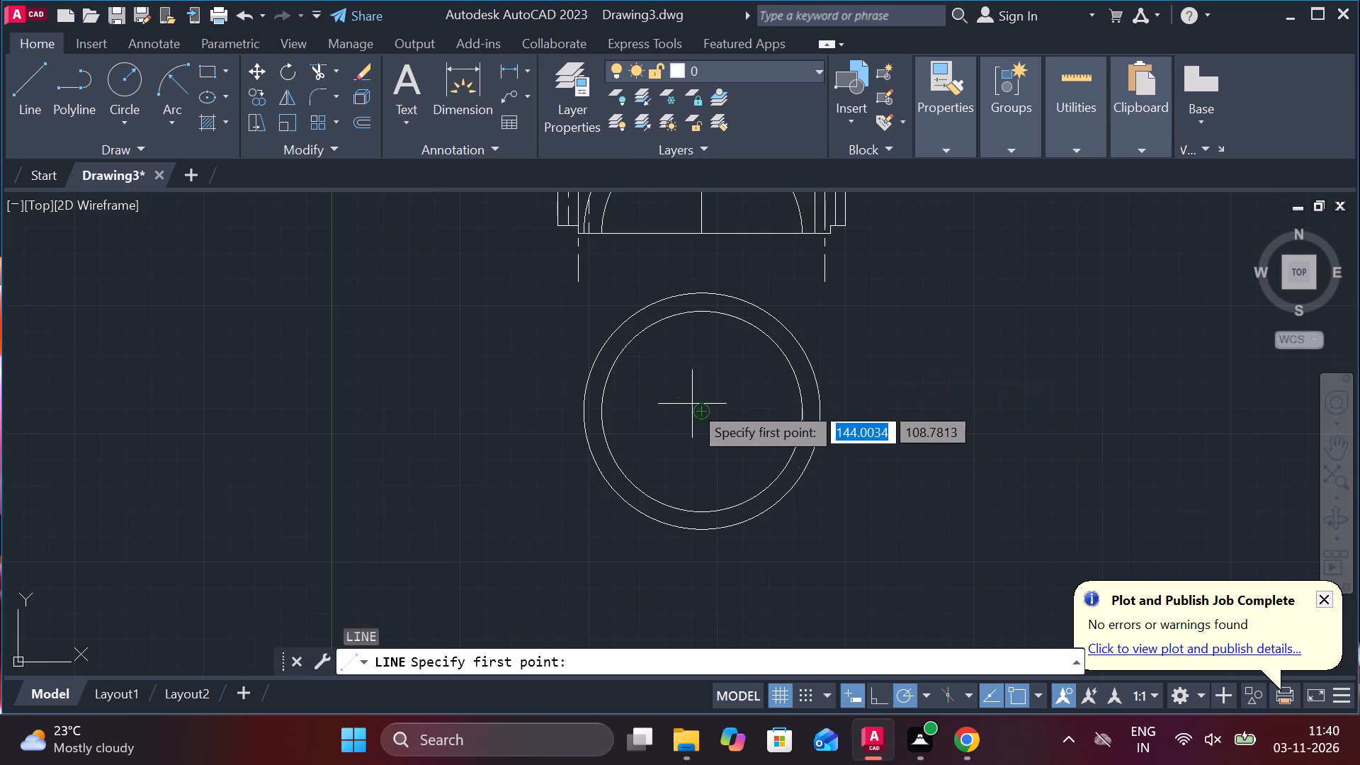
pyautogui.click(698, 406)
pyautogui.click(581, 412)
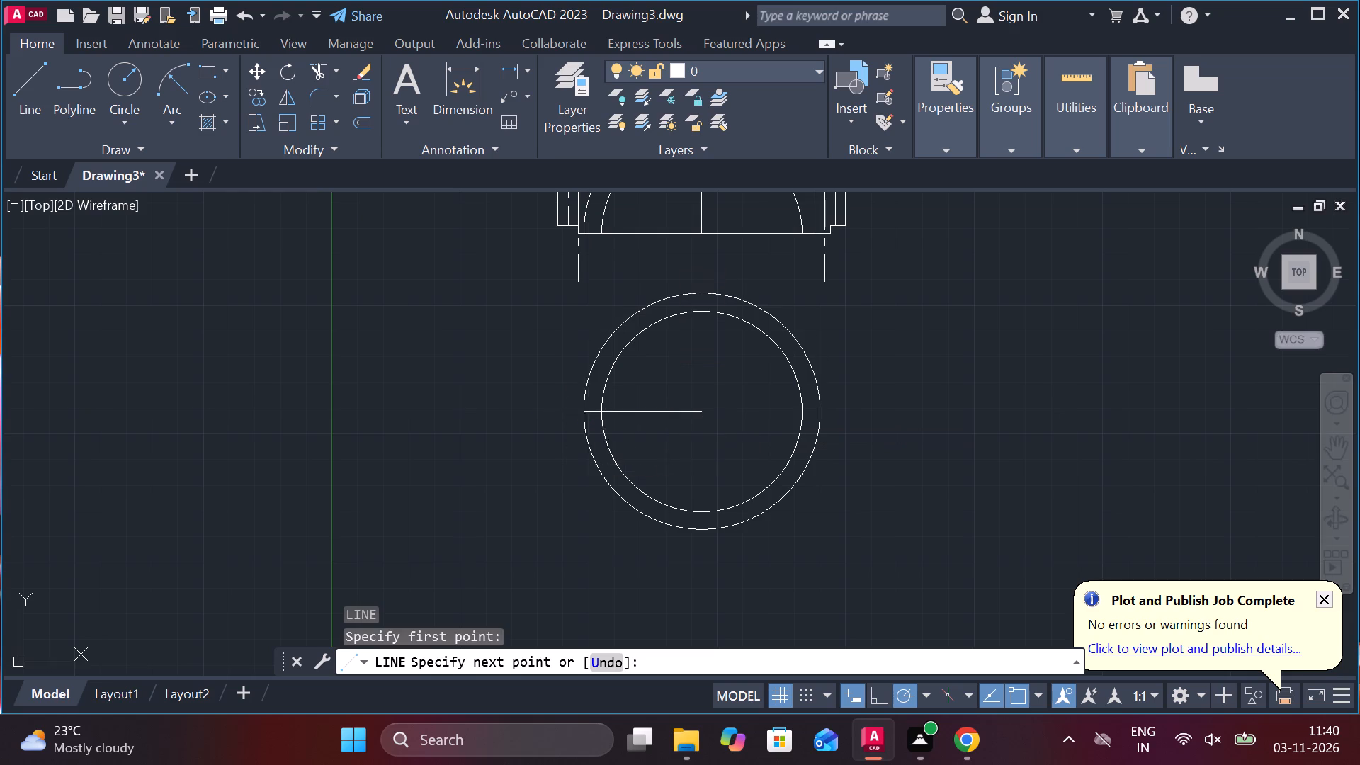
pyautogui.press('Escape')
pyautogui.press('space')
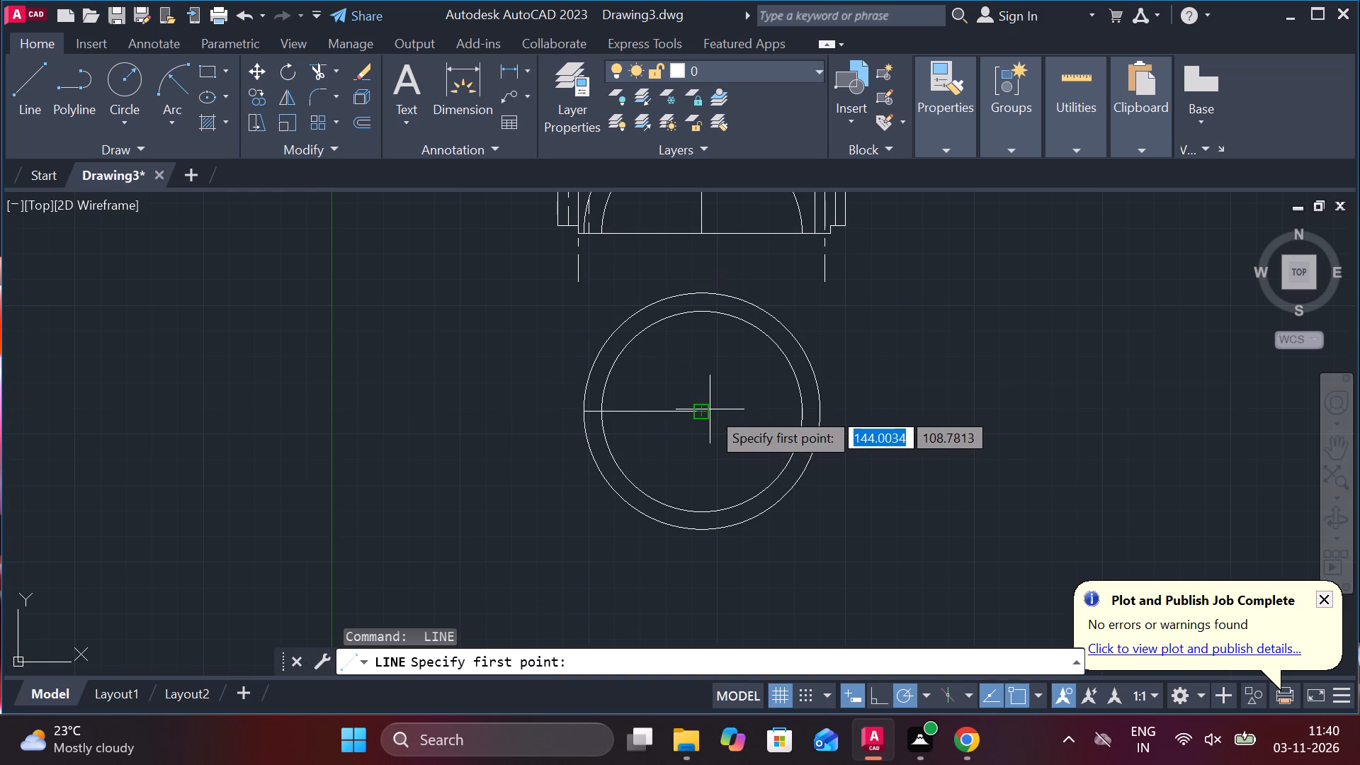
pyautogui.click(702, 412)
pyautogui.click(889, 395)
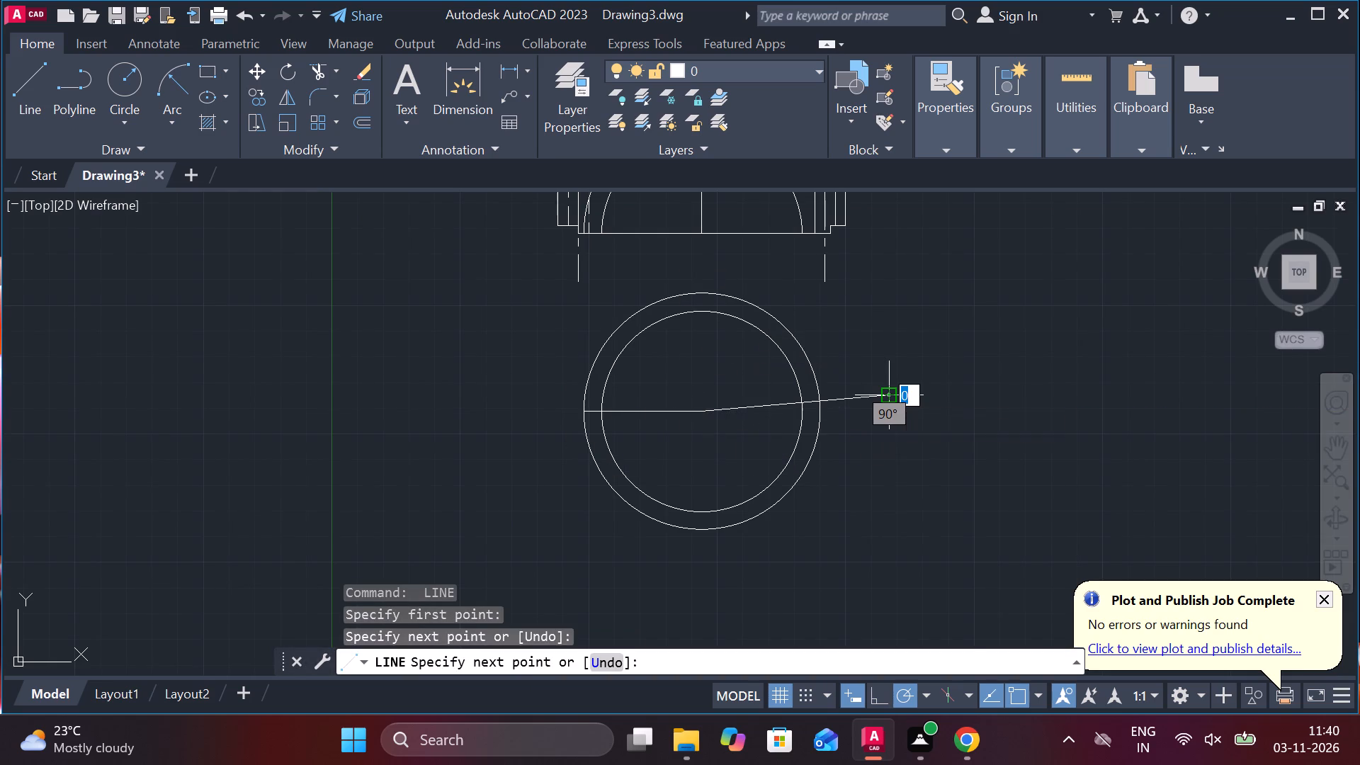
pyautogui.hotkey('ctrl', 'z')
pyautogui.click(875, 414)
pyautogui.press('Escape')
# Trim the horizontal line's overhang beyond the outer circle and the upper halves of both circles.
pyautogui.write('tr')
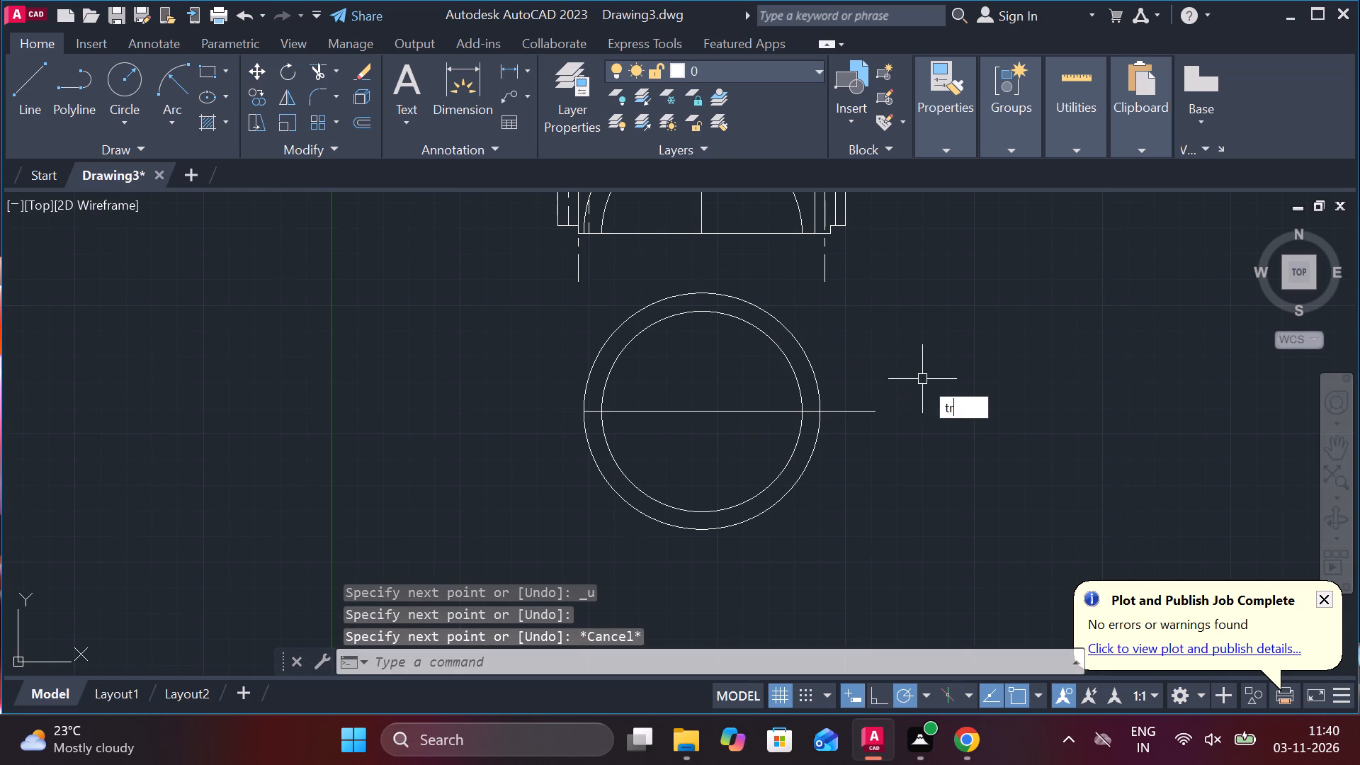
pyautogui.press('space')
pyautogui.click(840, 414)
pyautogui.click(856, 358)
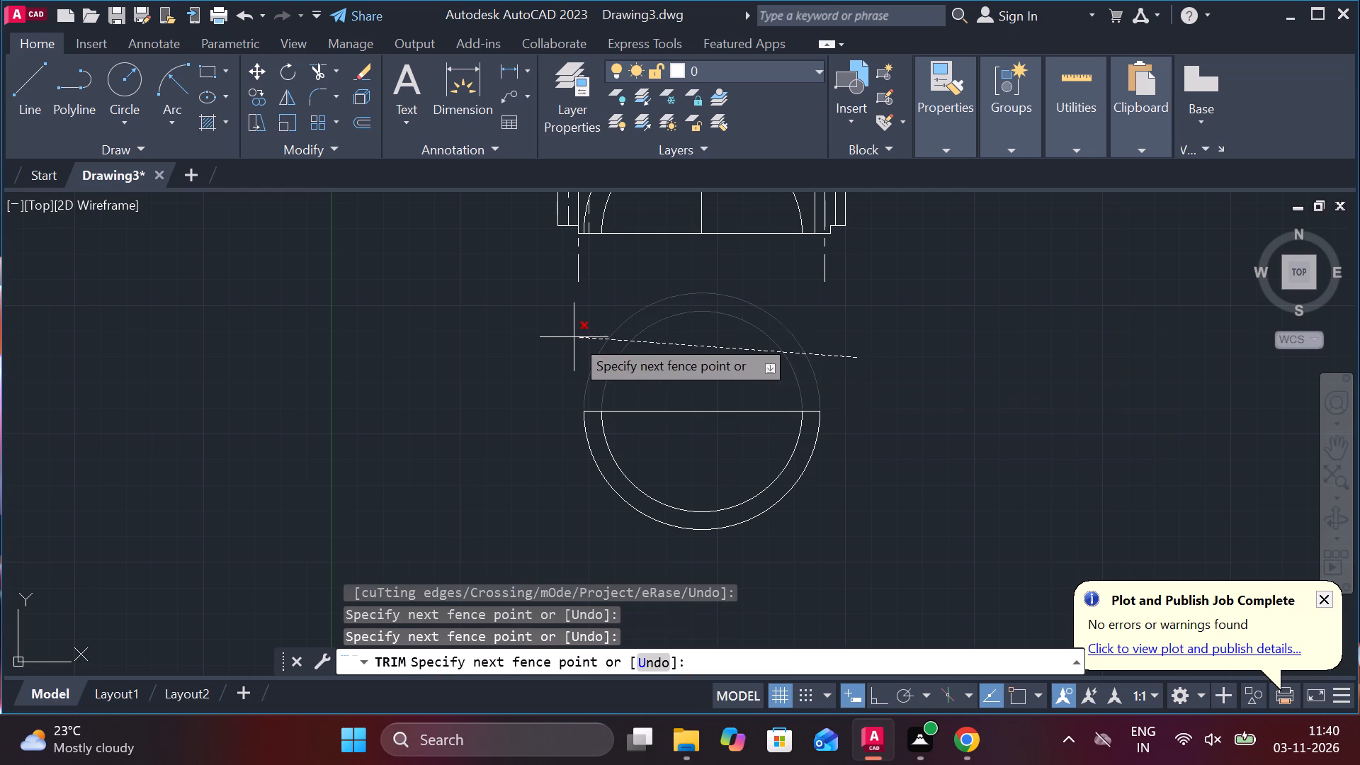
pyautogui.click(574, 337)
pyautogui.moveTo(628, 344); pyautogui.dragTo(671, 334, button='middle')
pyautogui.scroll(1, 706, 375)
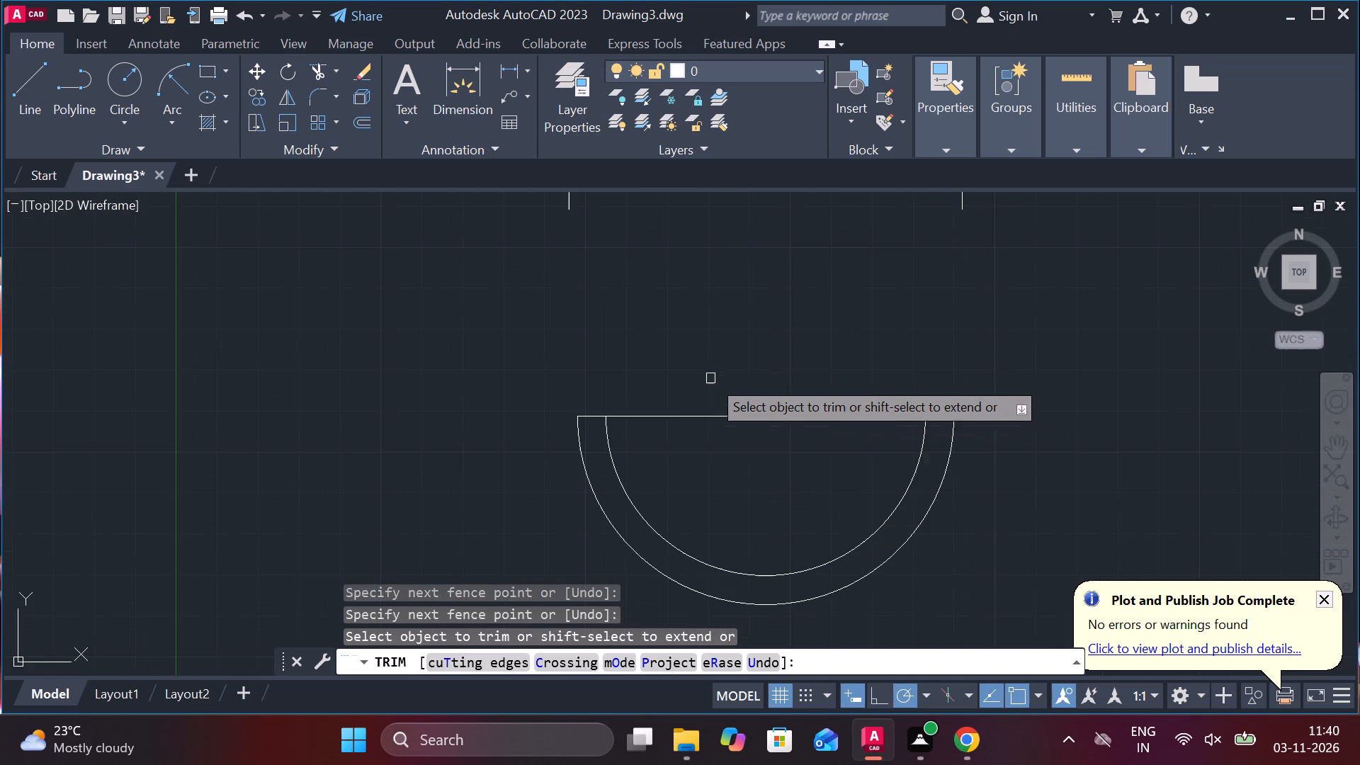
pyautogui.scroll(-1, 619, 411)
pyautogui.moveTo(657, 349); pyautogui.dragTo(664, 344, button='middle')
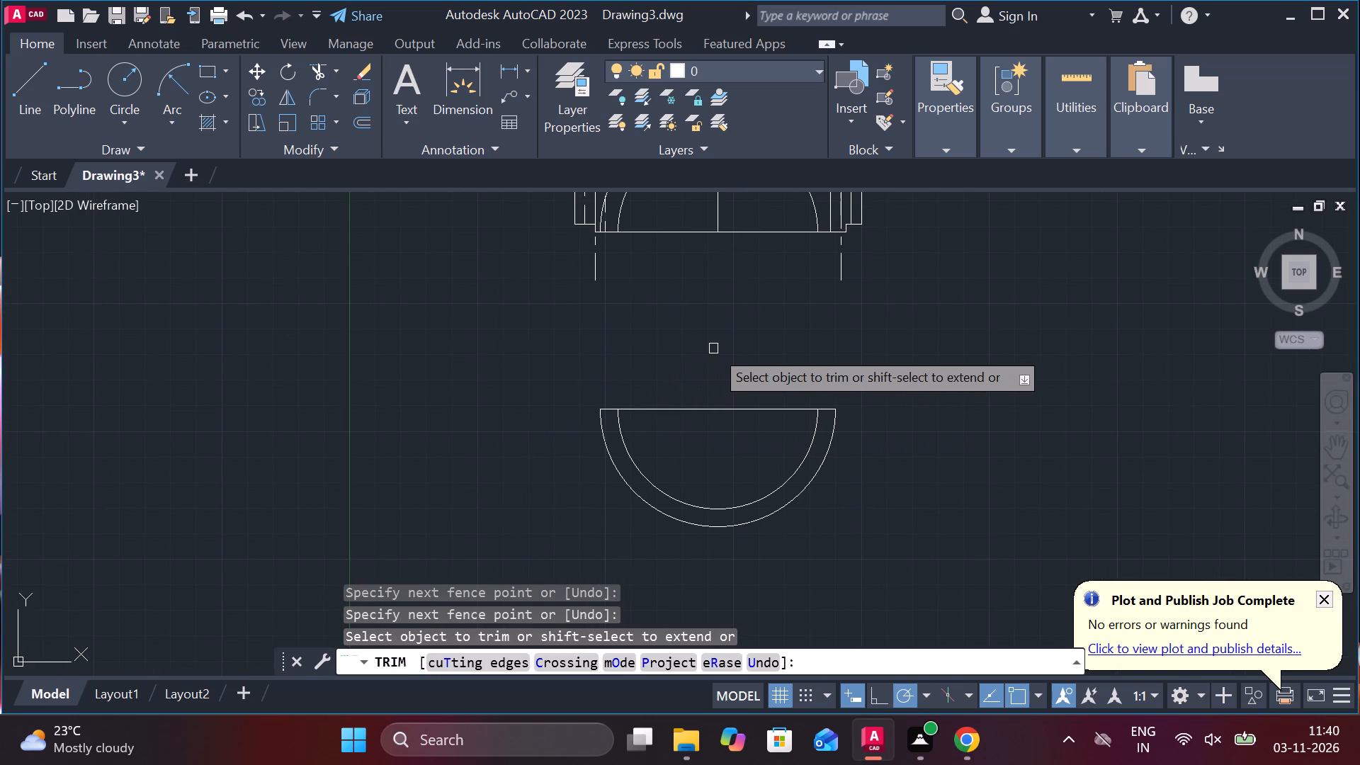
pyautogui.press('Escape')
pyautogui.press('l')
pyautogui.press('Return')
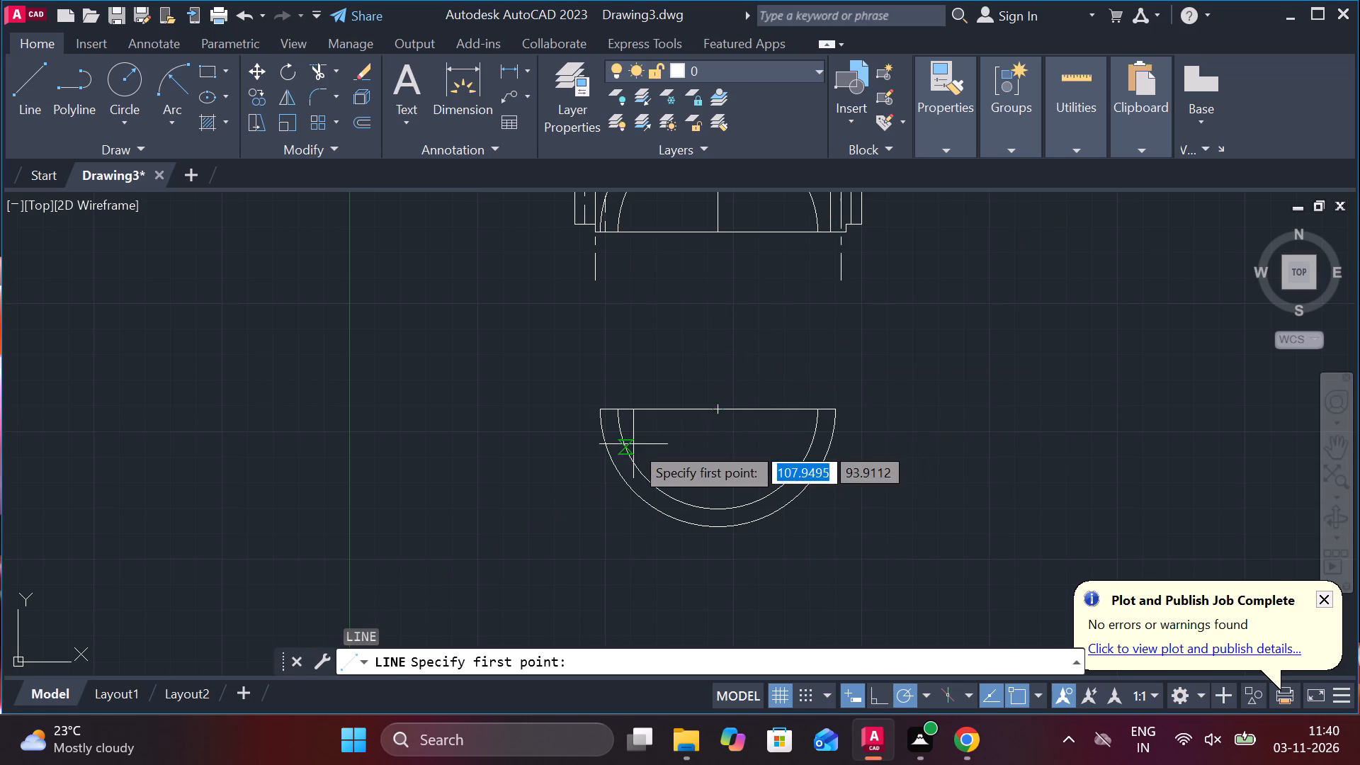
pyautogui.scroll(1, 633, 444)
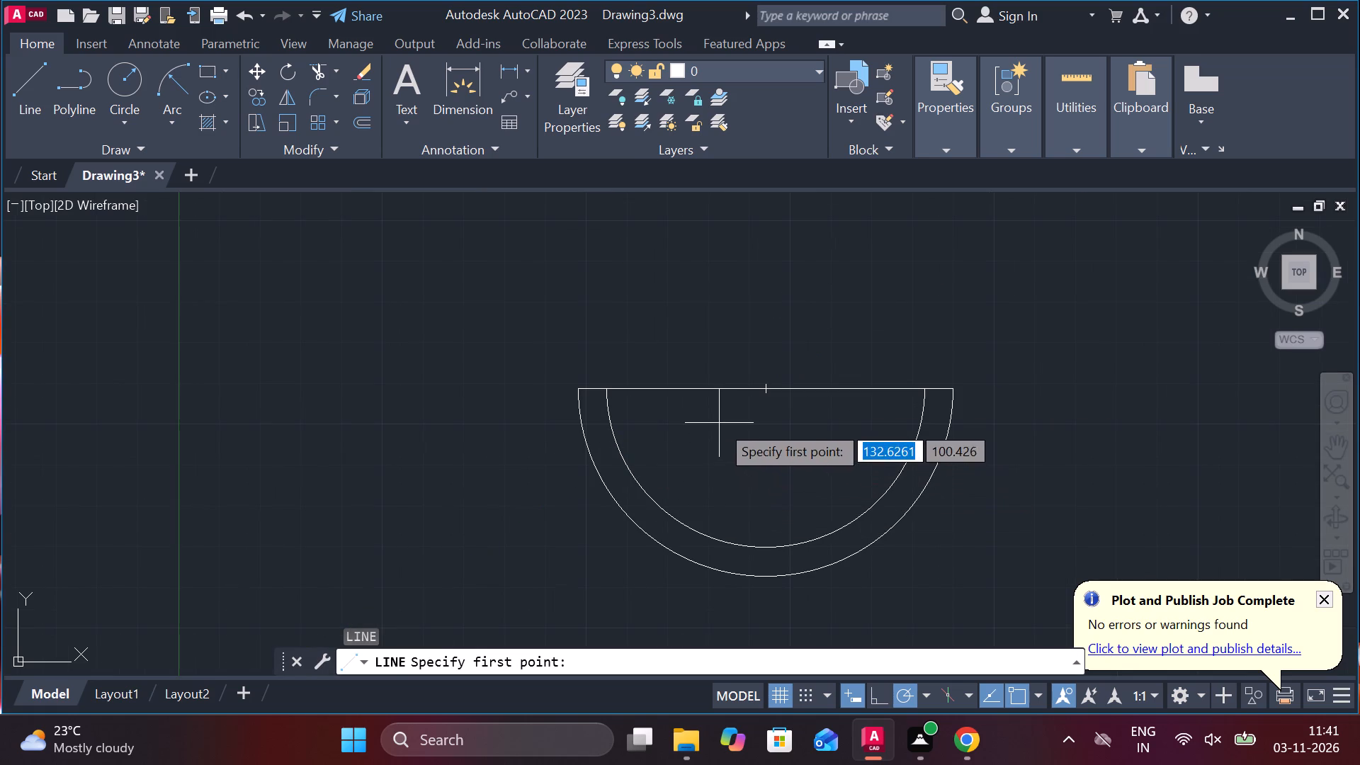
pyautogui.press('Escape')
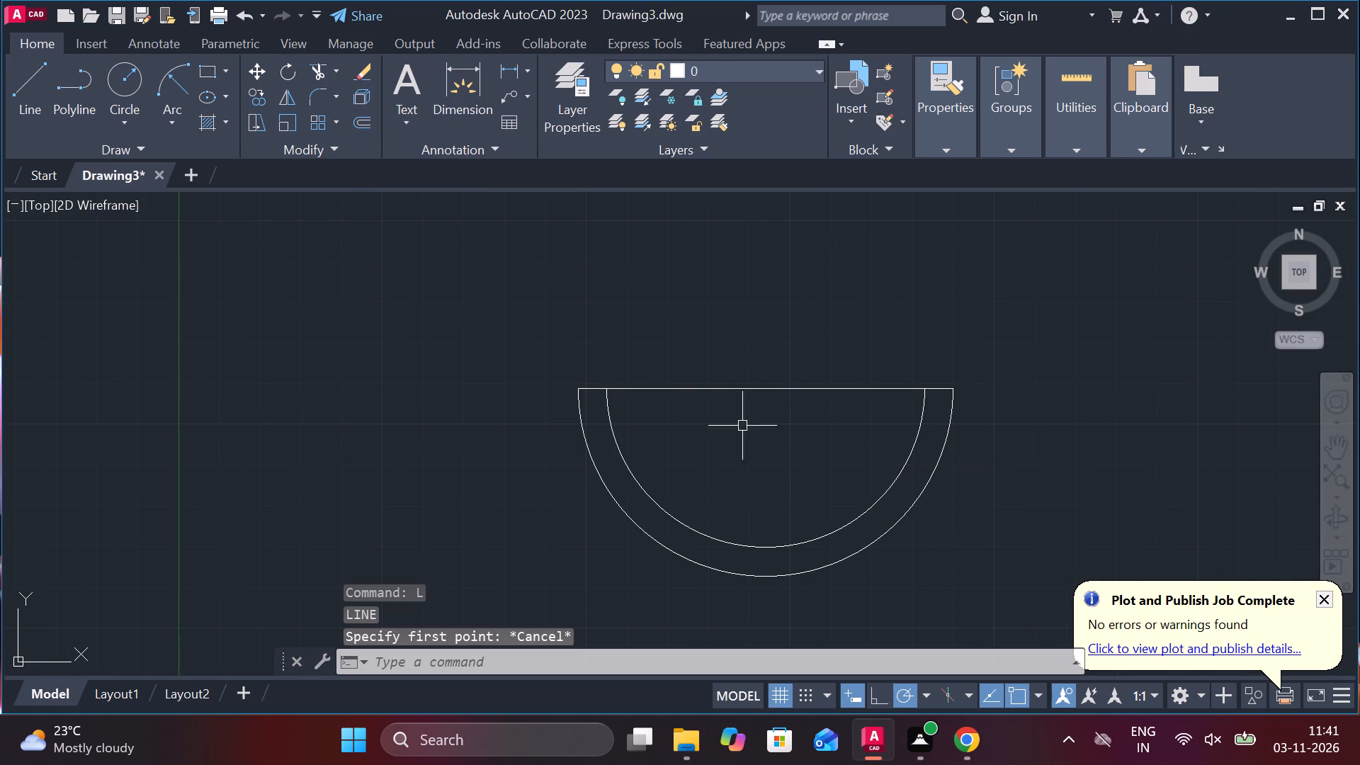
# Draw a vertical line about 28 units long downward from a point 48 units right of the arcs' centre, level with the horizontal line.
pyautogui.press('l')
pyautogui.press('Return')
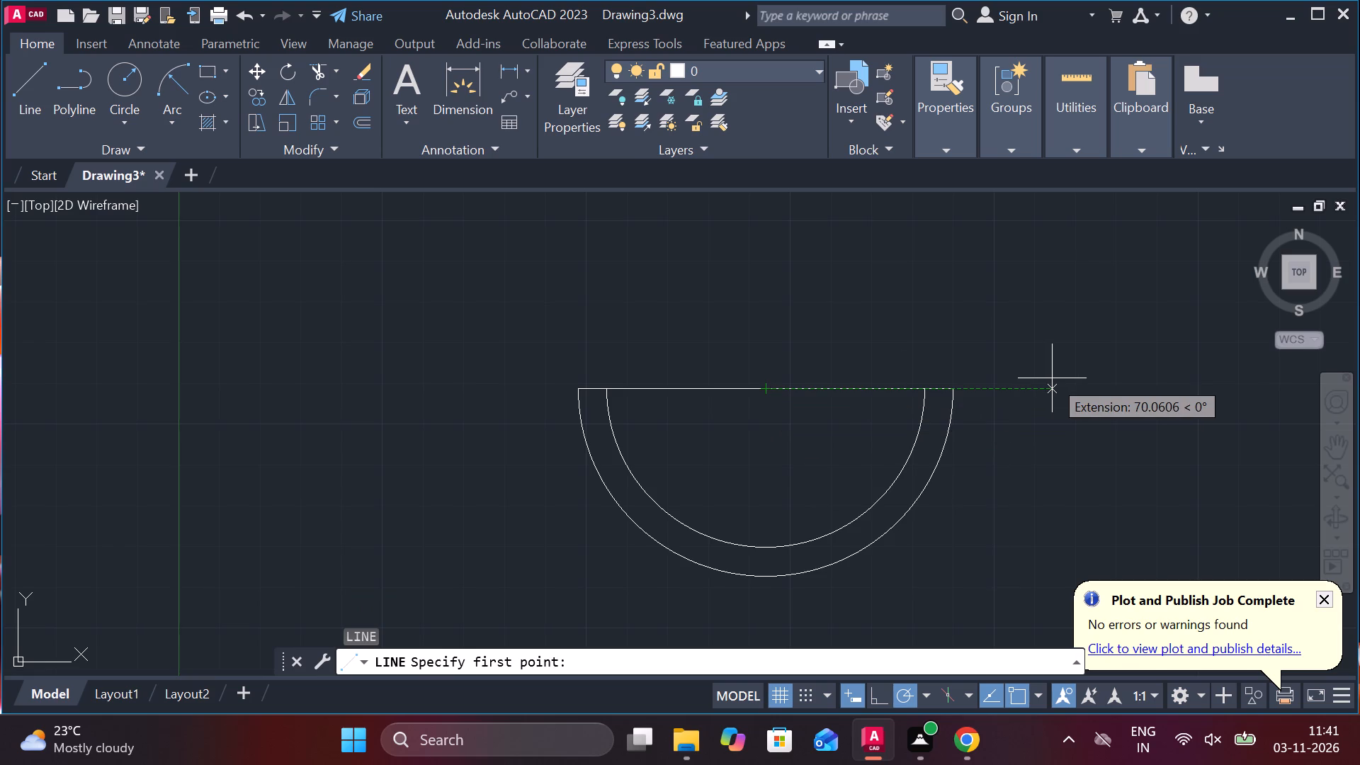
pyautogui.write('48')
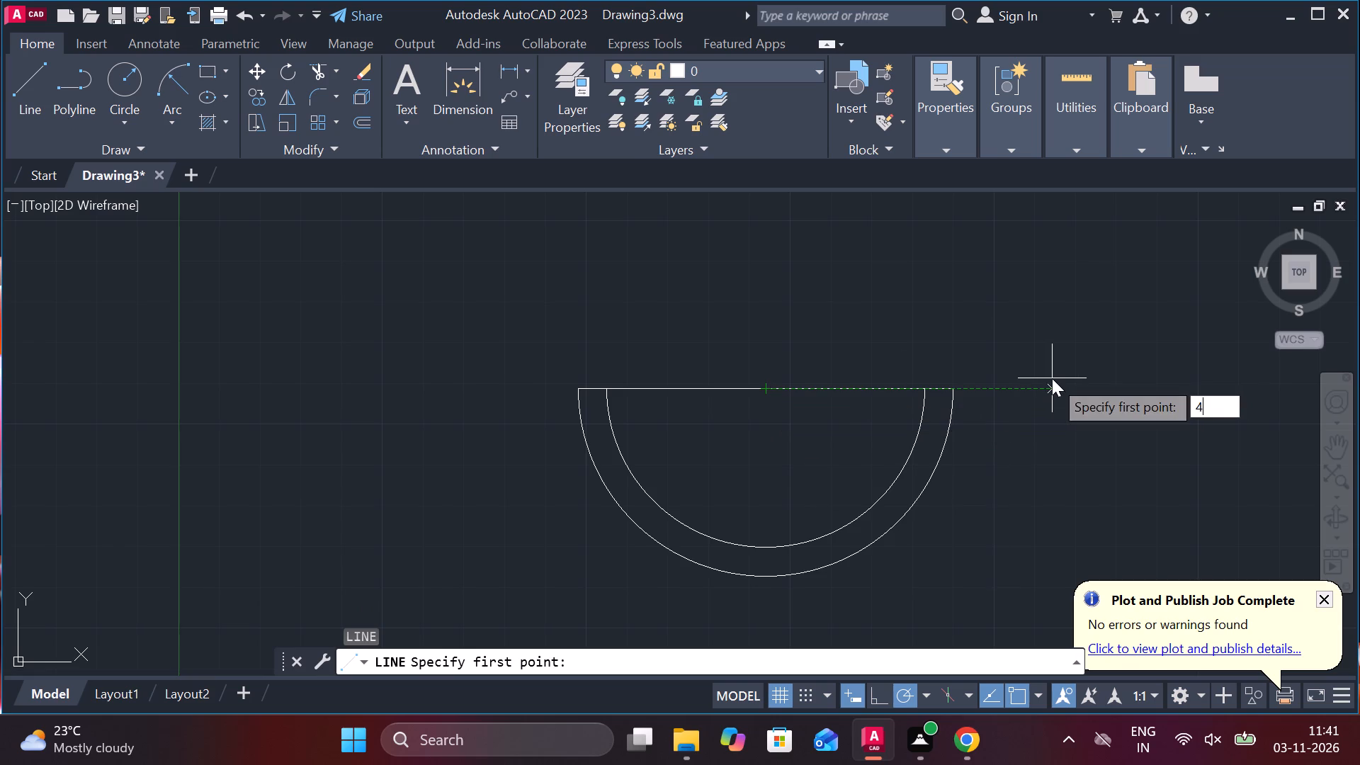
pyautogui.press('Return')
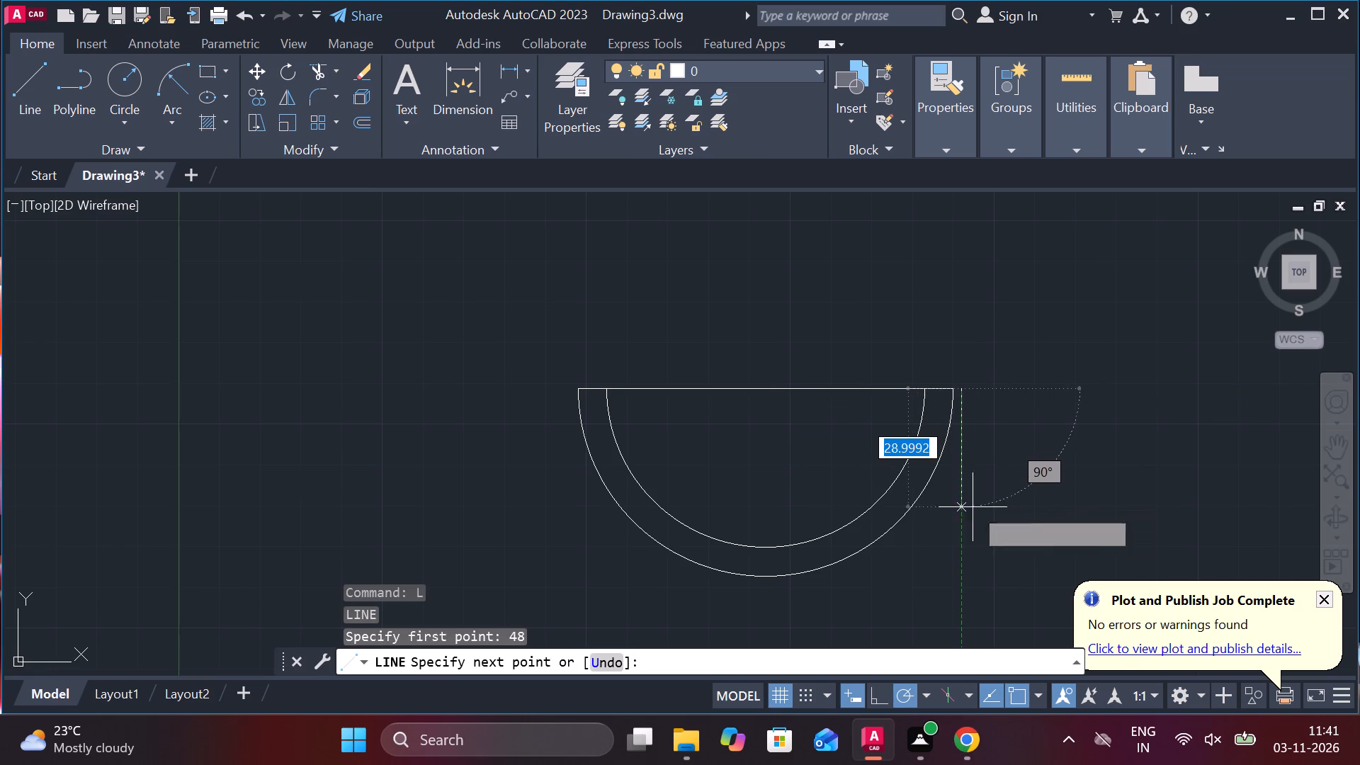
pyautogui.click(963, 502)
pyautogui.press('Escape')
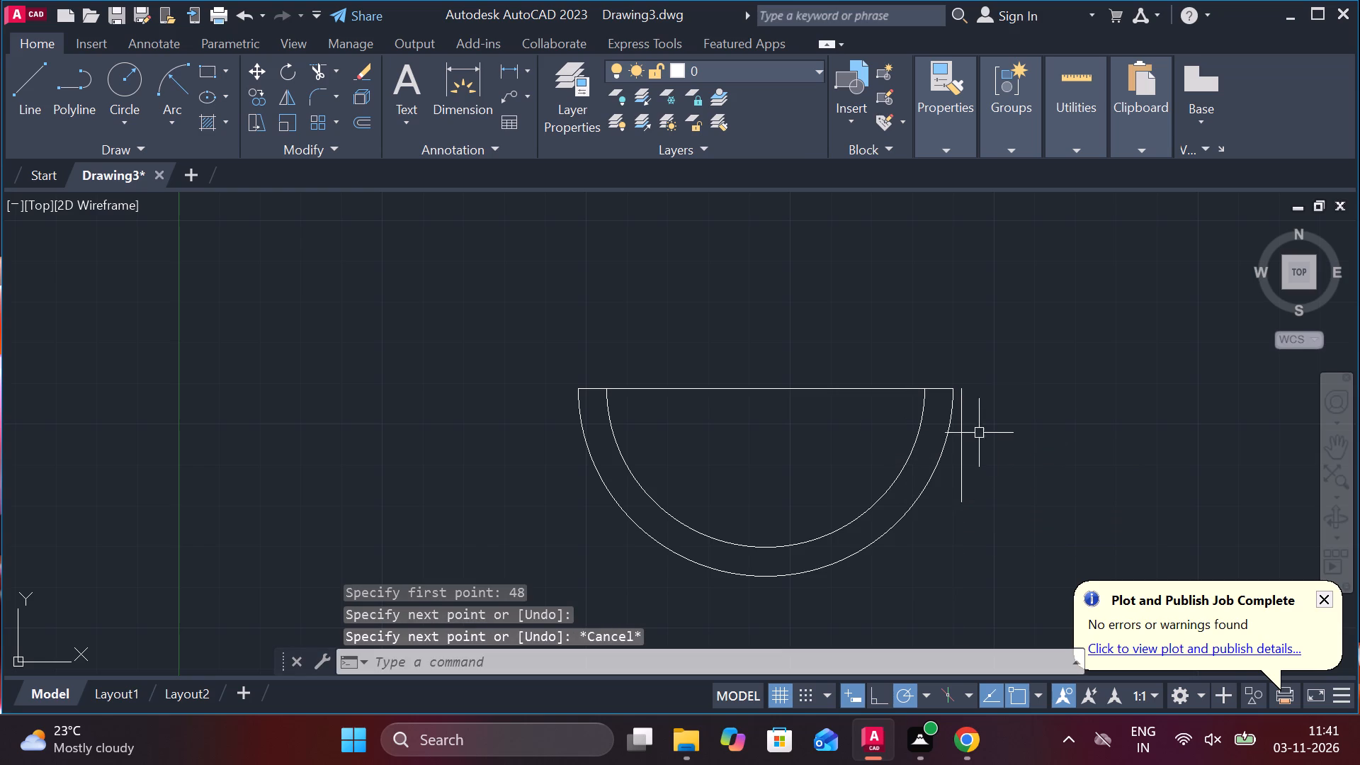
# Offset the new vertical line 96 units to the left, across the half ring.
pyautogui.click(960, 439)
pyautogui.press('o')
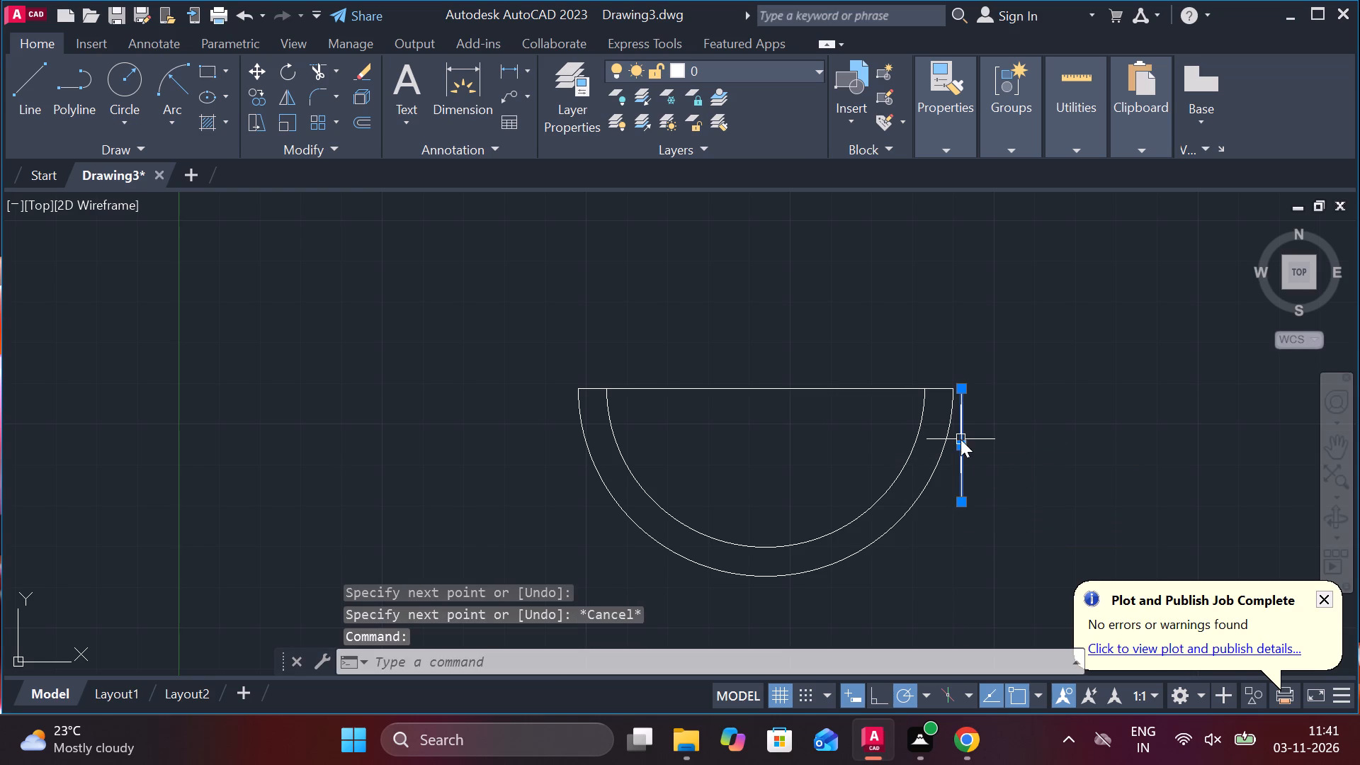
pyautogui.press('Return')
pyautogui.press('Return')
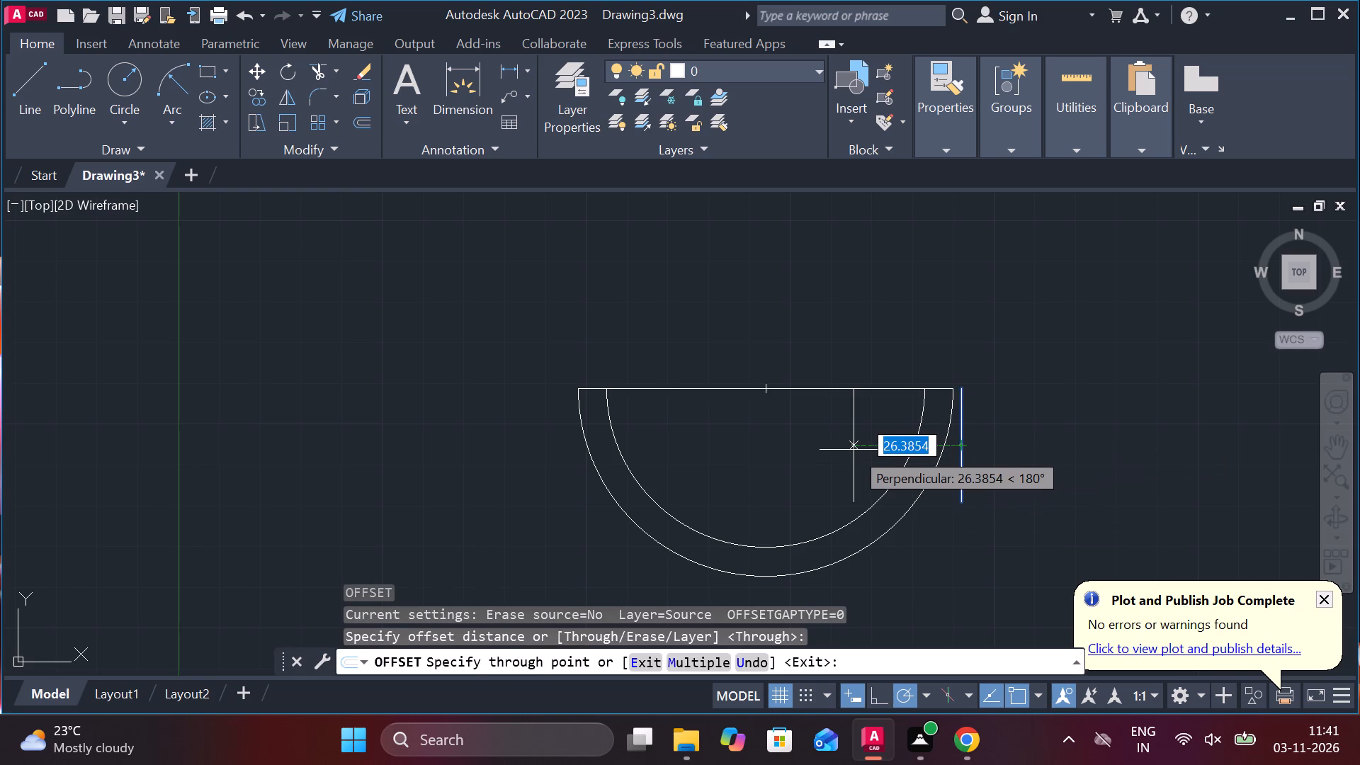
pyautogui.press('9')
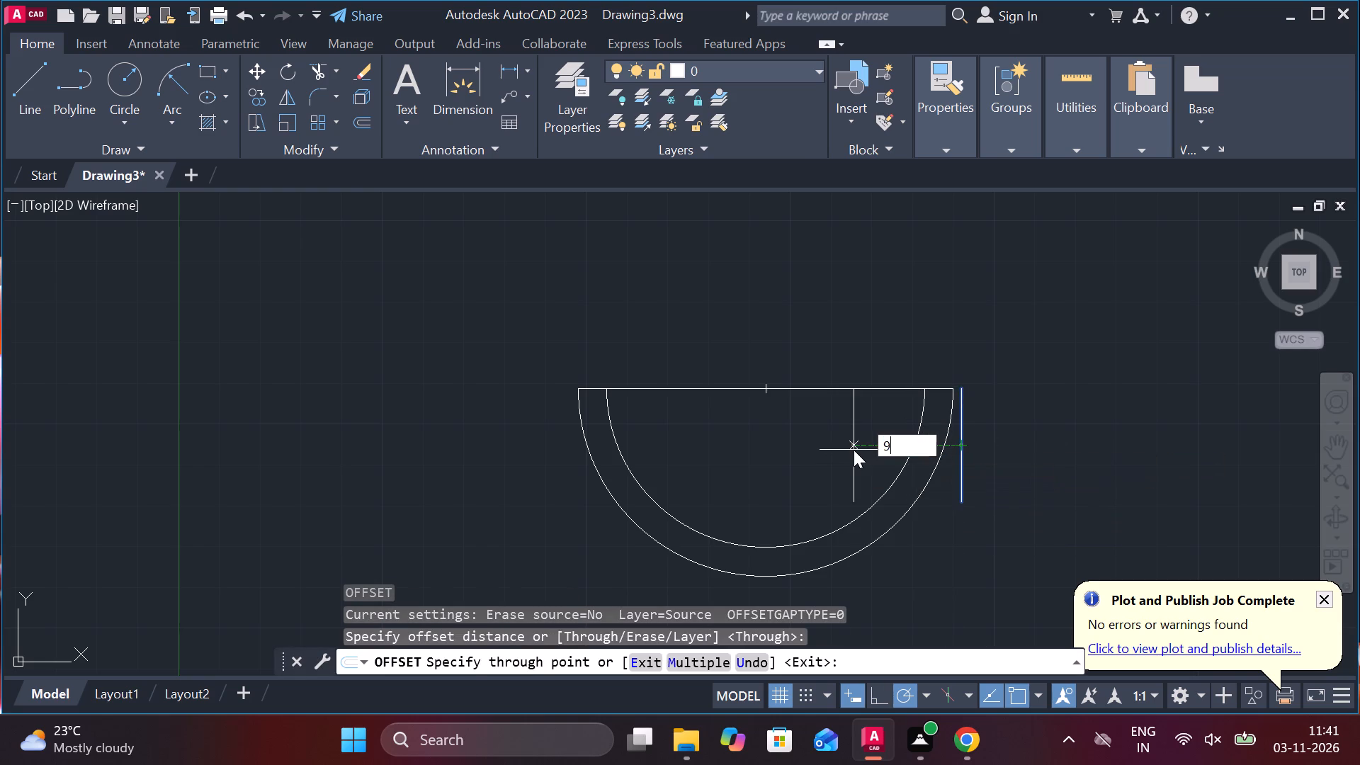
pyautogui.press('6')
pyautogui.press('Return')
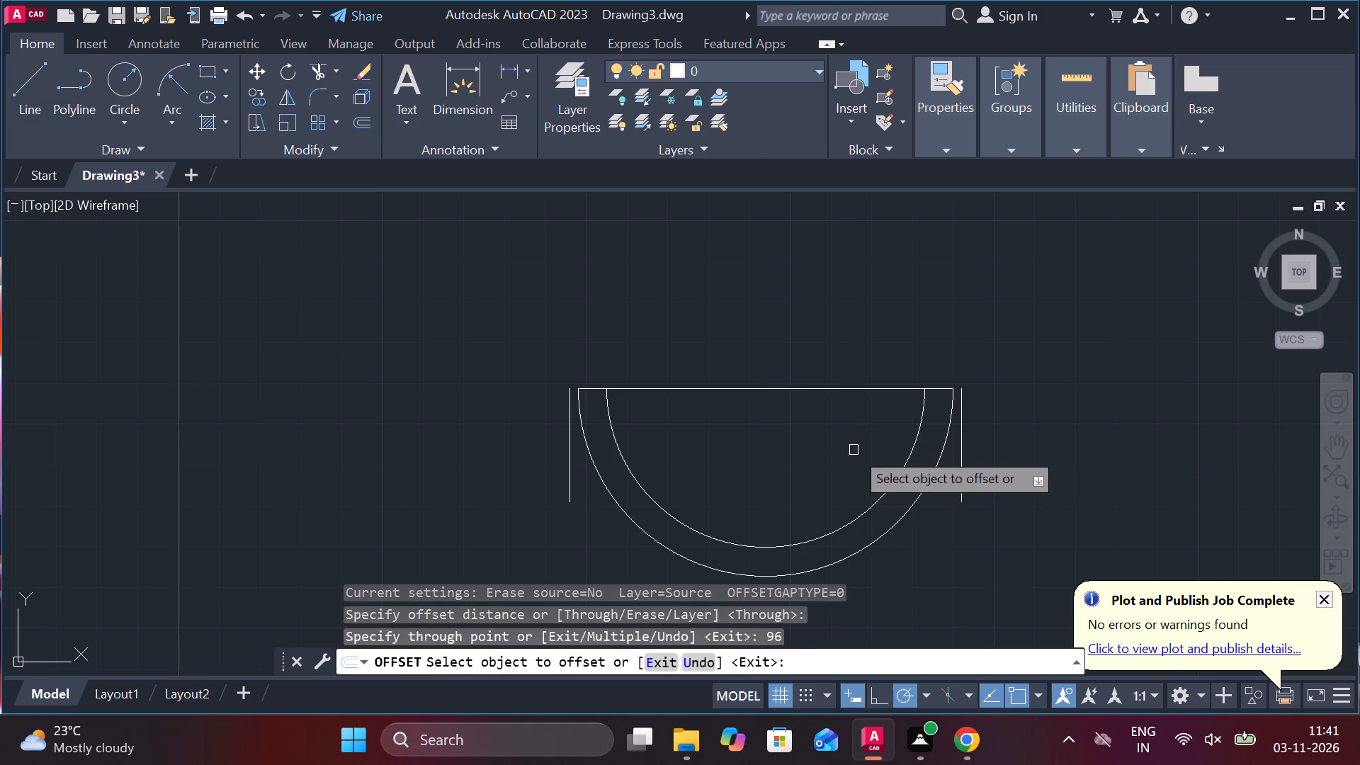
pyautogui.moveTo(847, 438); pyautogui.dragTo(890, 448, button='middle')
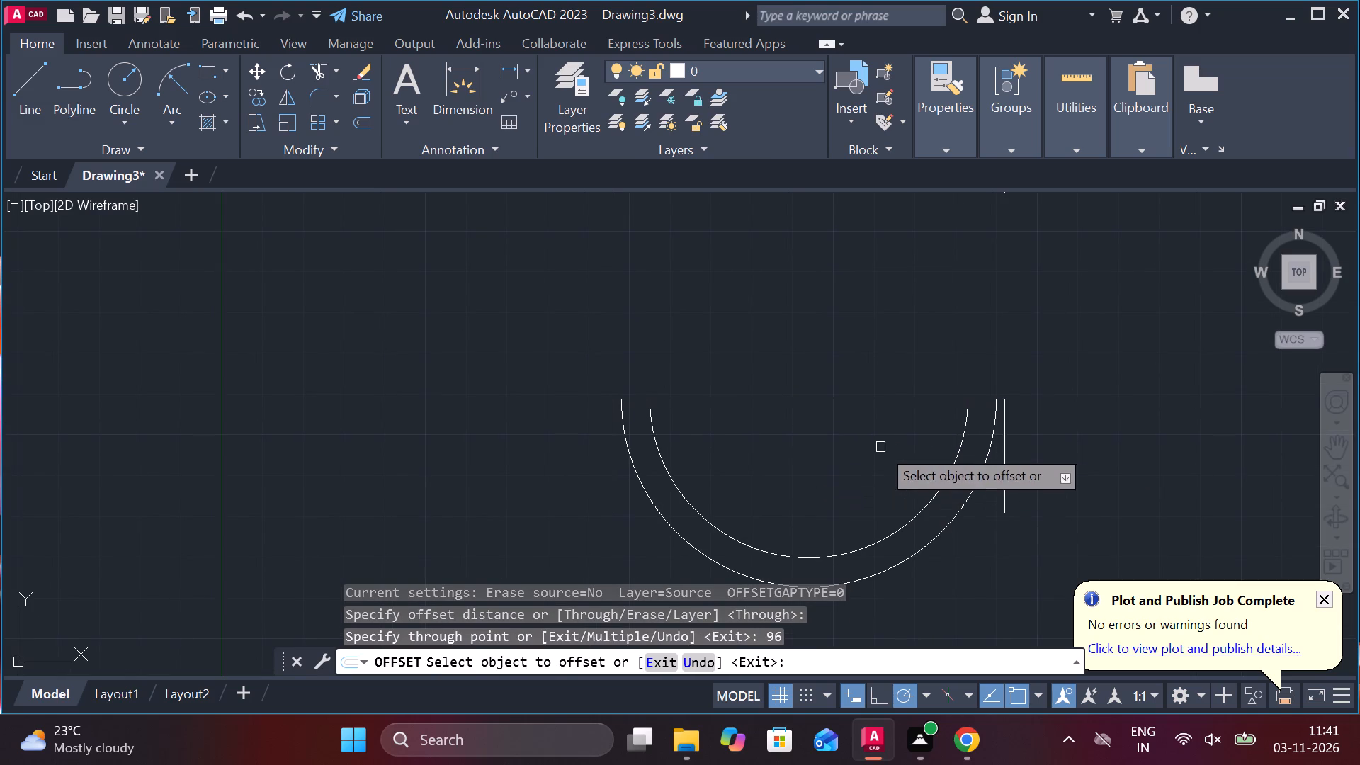
pyautogui.press('Escape')
# Offset the vertical lines on both sides of the half ring 8 units outward.
pyautogui.click(611, 426)
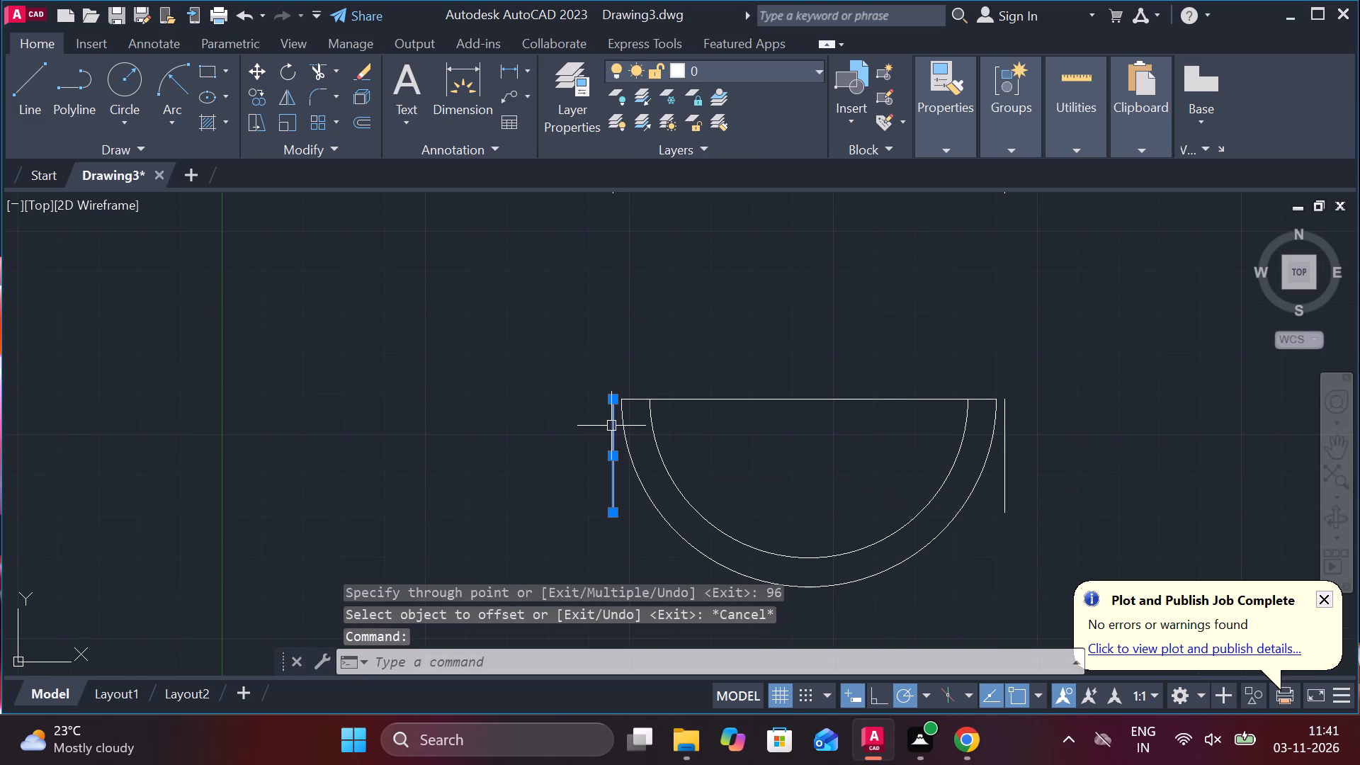
pyautogui.press('o')
pyautogui.press('Return')
pyautogui.press('Return')
pyautogui.press('8')
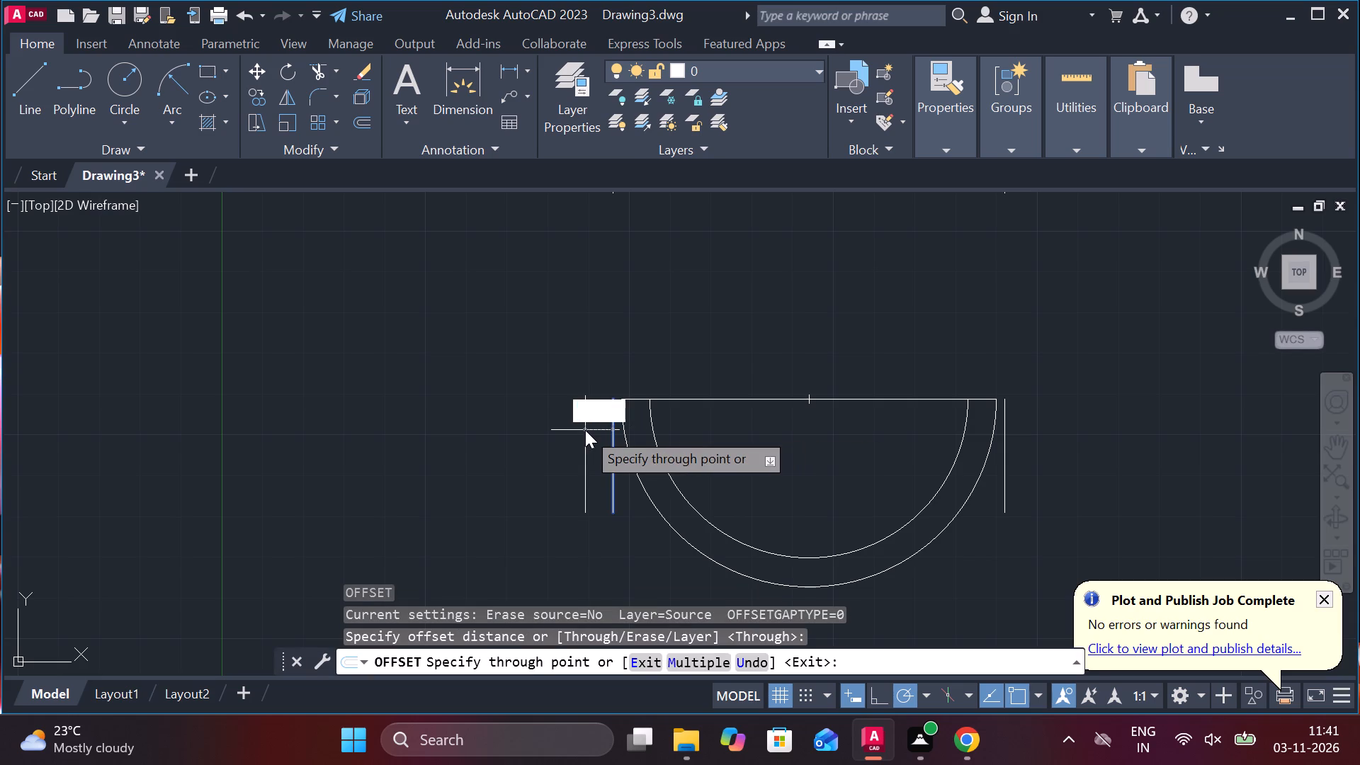
pyautogui.press('Return')
pyautogui.click(1005, 445)
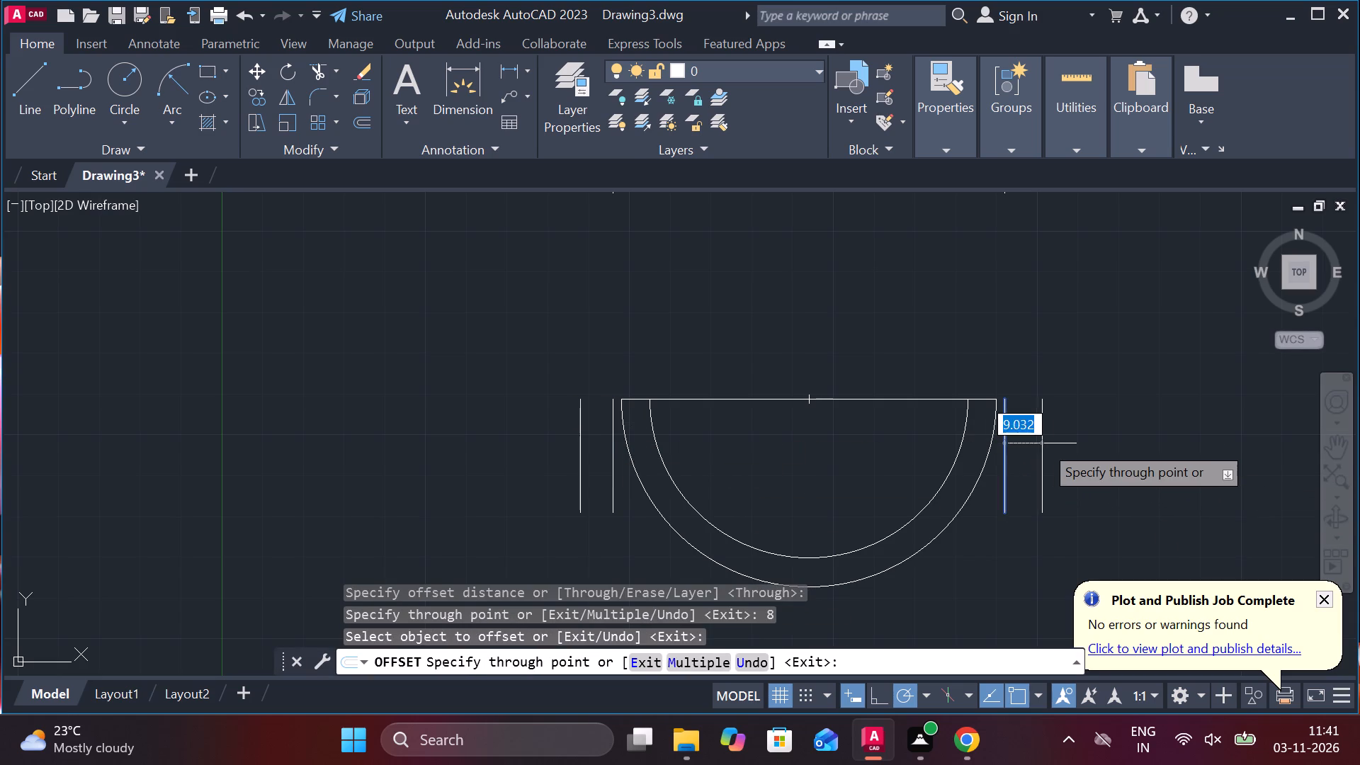
pyautogui.write('8')
pyautogui.press('space')
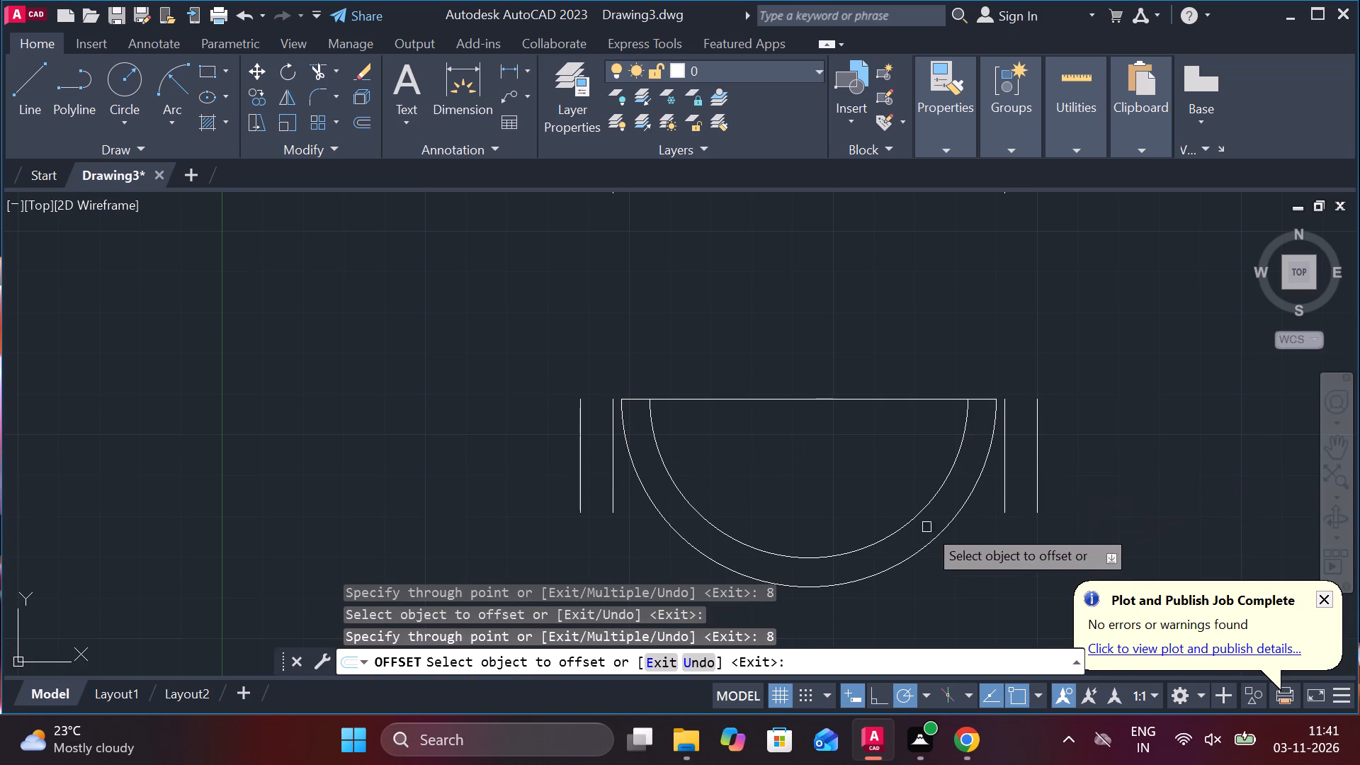
# Offset the inner vertical line at the half ring's left side 4 units to each side.
pyautogui.moveTo(684, 443); pyautogui.dragTo(742, 447, button='middle')
pyautogui.scroll(1, 600, 438)
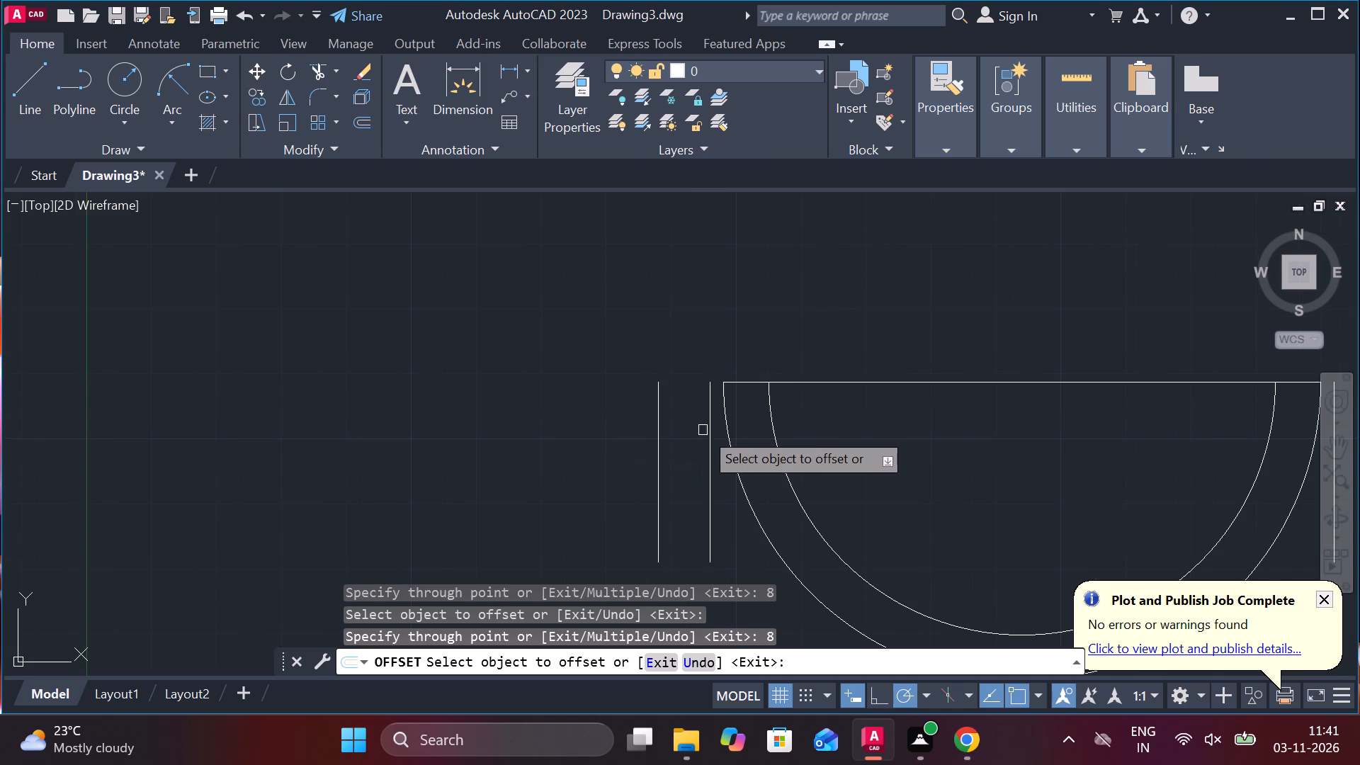
pyautogui.click(710, 421)
pyautogui.write('4')
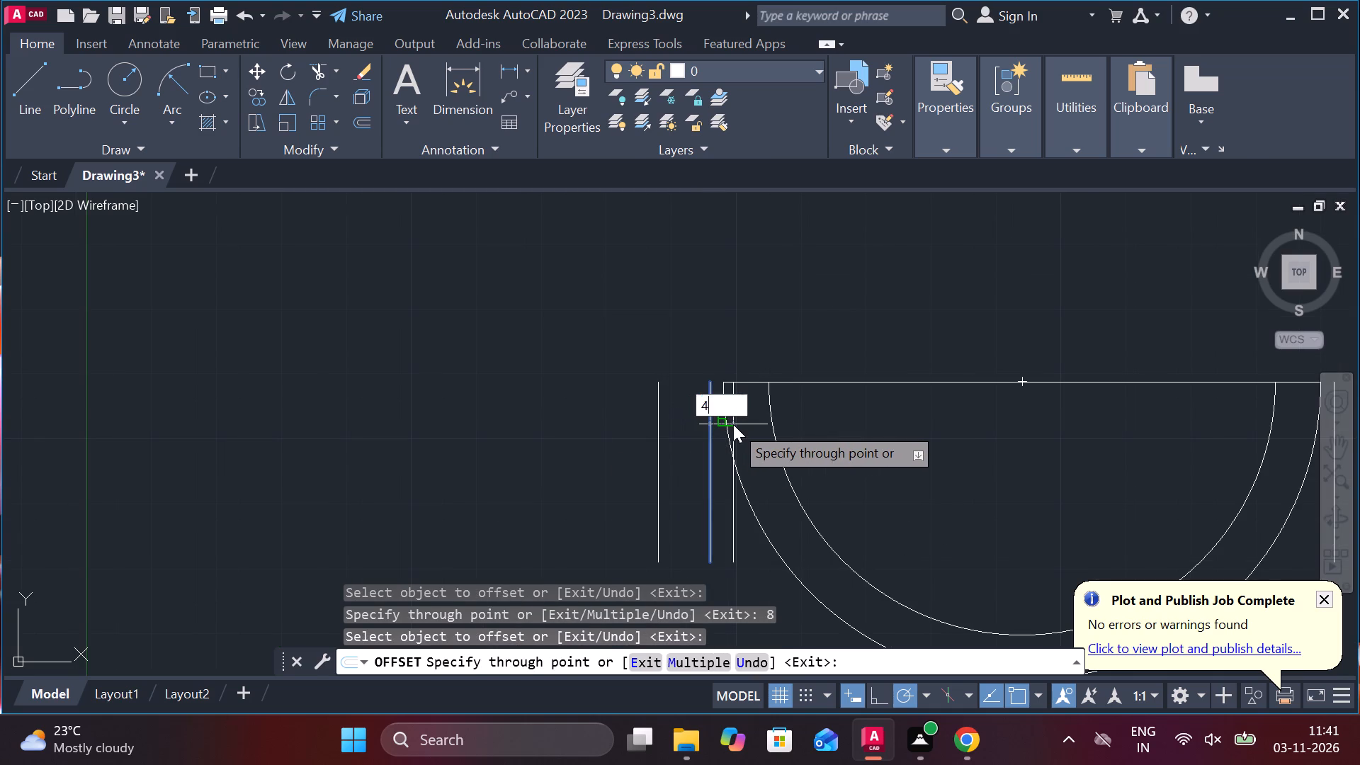
pyautogui.press('space')
pyautogui.click(707, 418)
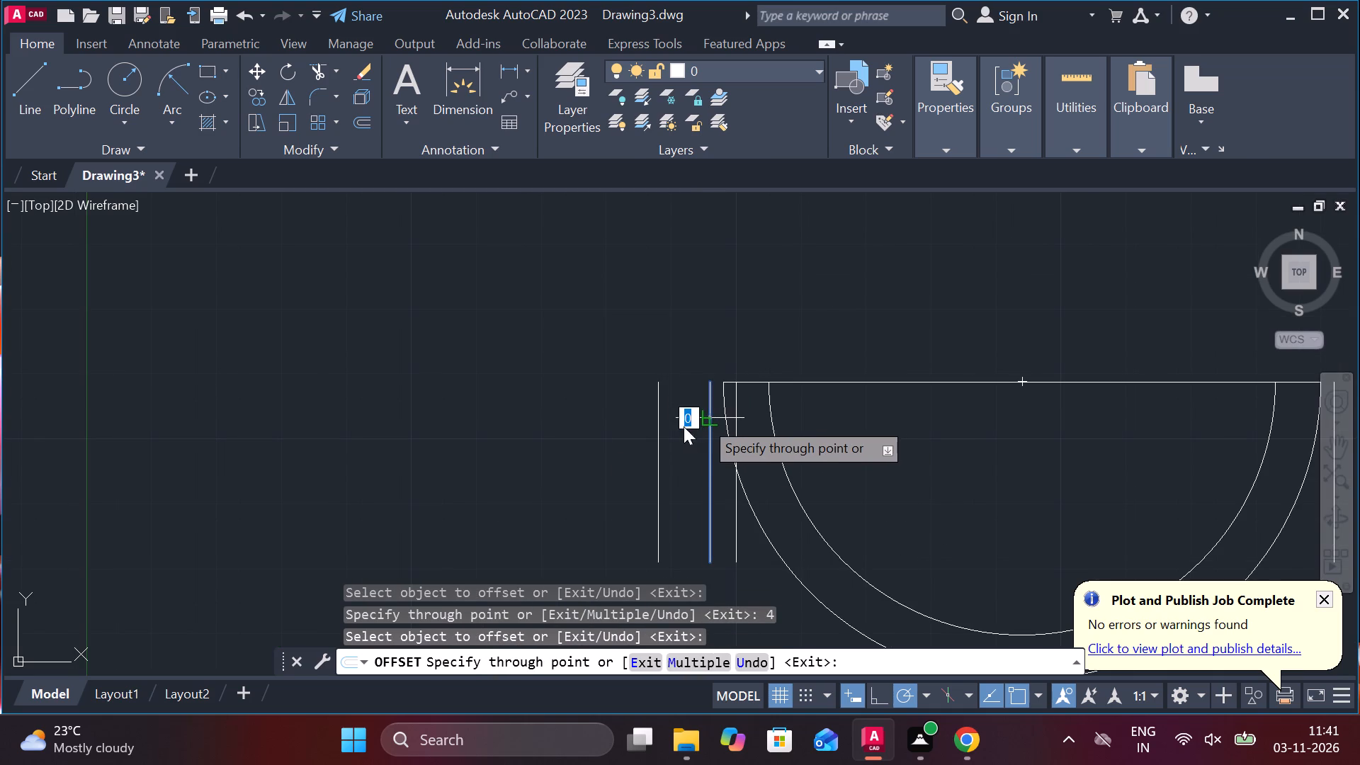
pyautogui.write('4')
pyautogui.press('space')
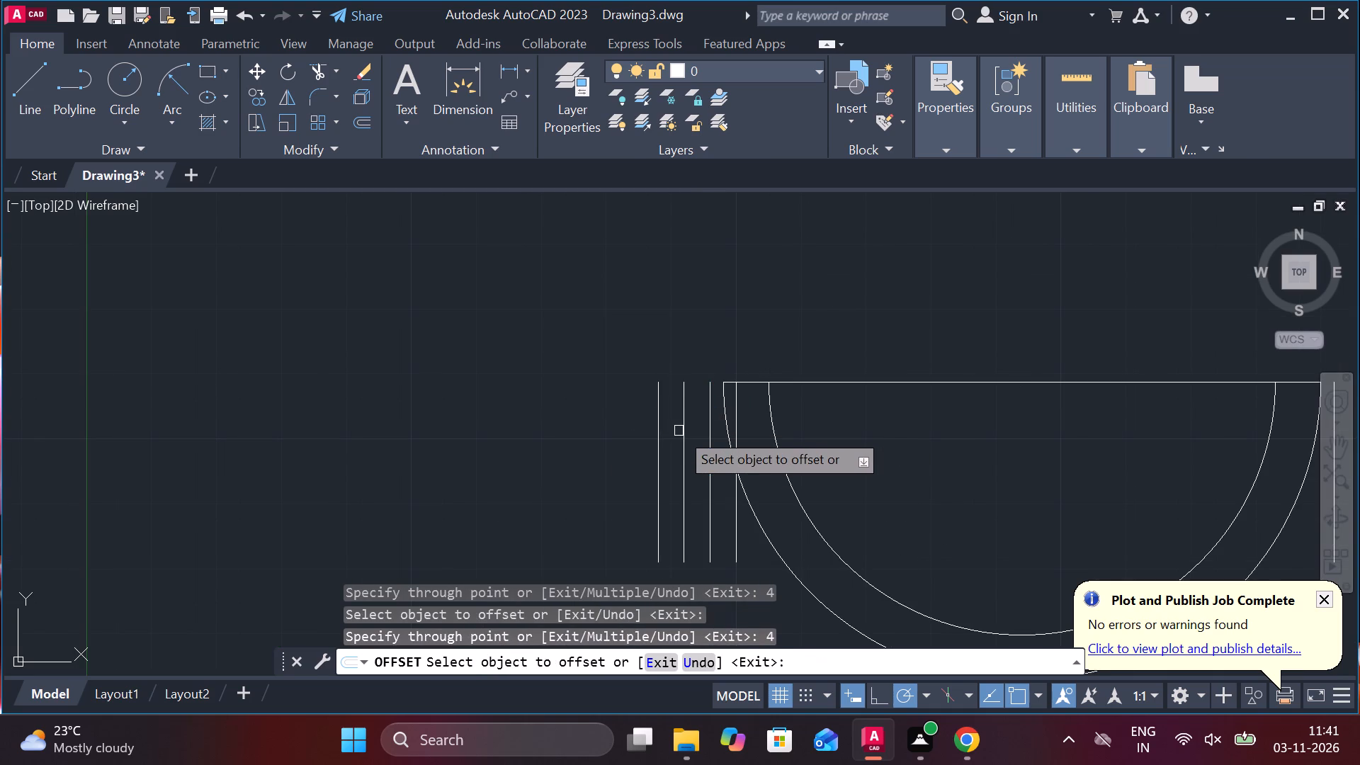
pyautogui.scroll(-1, 679, 431)
pyautogui.moveTo(998, 426); pyautogui.dragTo(957, 426, button='middle')
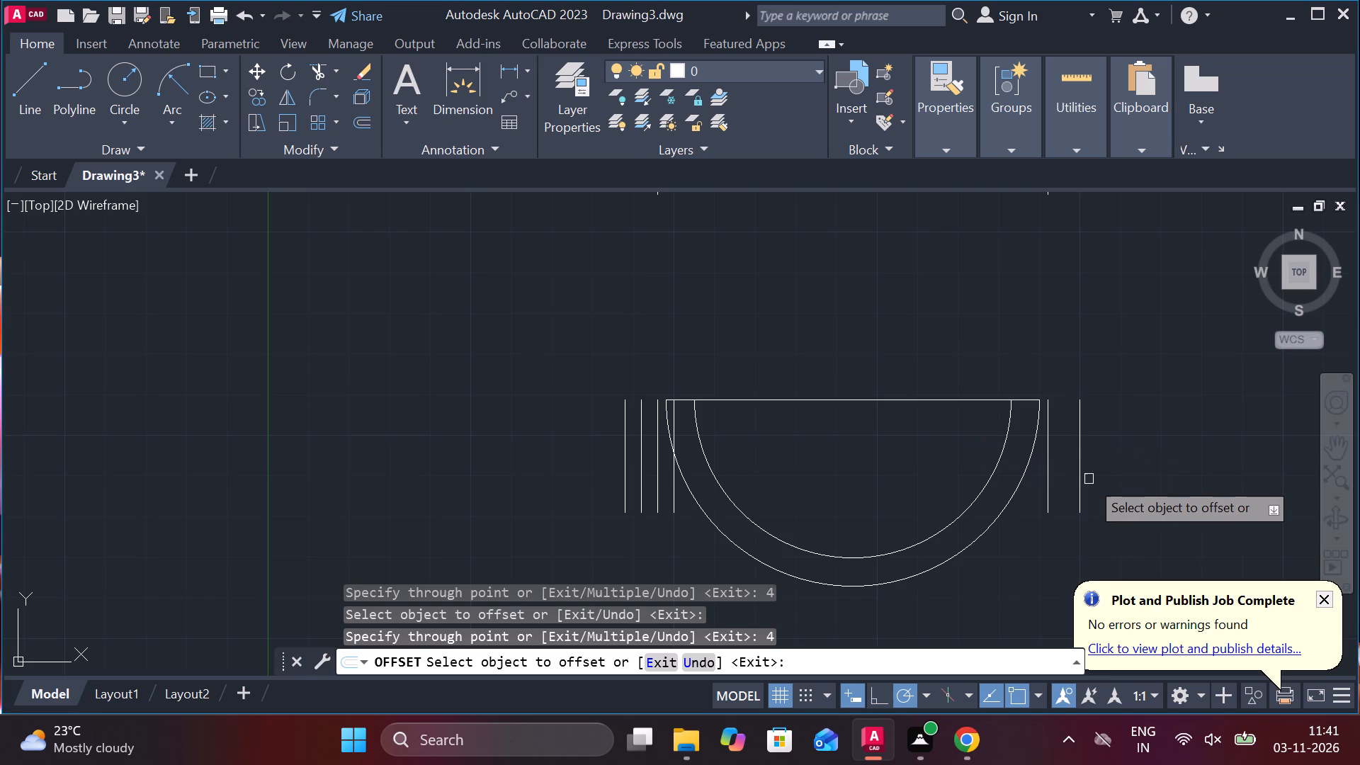
pyautogui.press('Escape')
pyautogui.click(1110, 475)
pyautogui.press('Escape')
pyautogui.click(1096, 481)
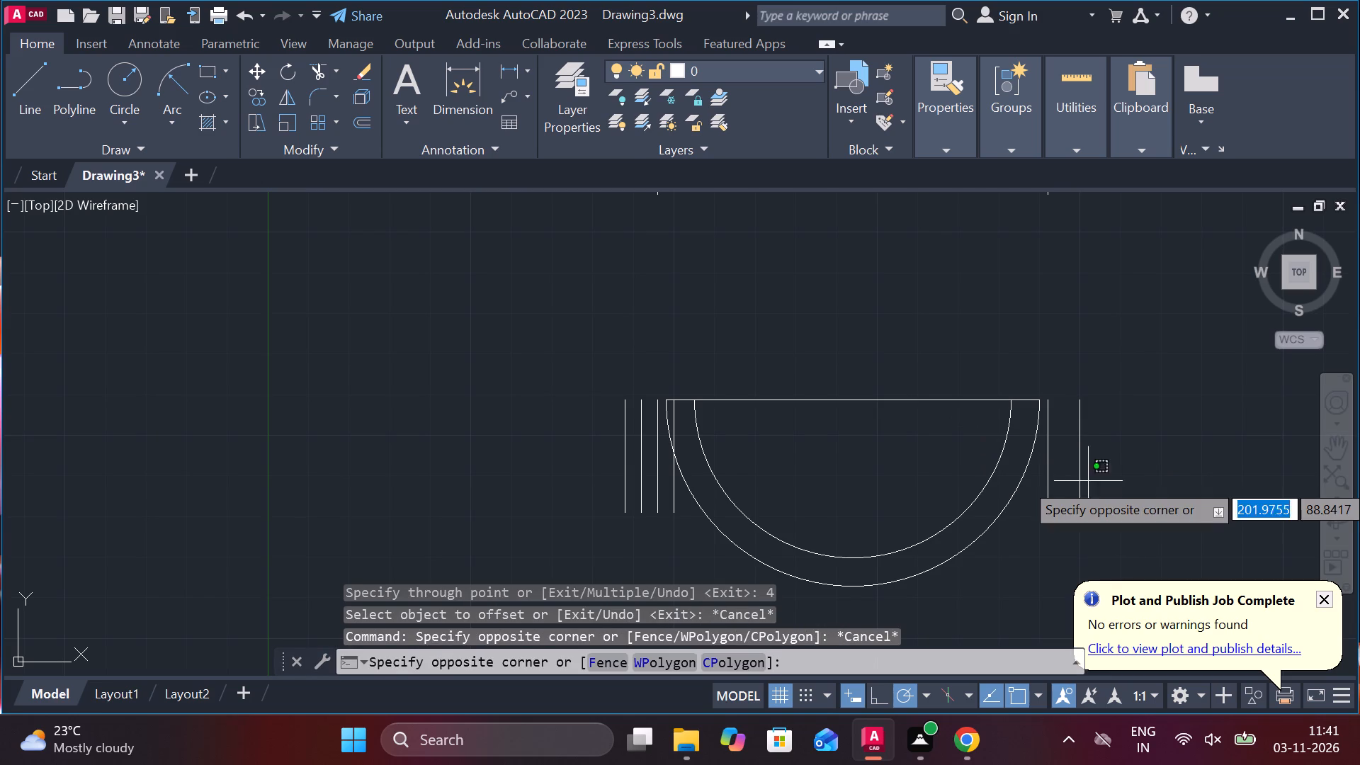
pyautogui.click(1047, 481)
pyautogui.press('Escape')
# Draw a horizontal line from the half ring's upper-left end to the top of the outermost vertical flange line.
pyautogui.scroll(1, 620, 410)
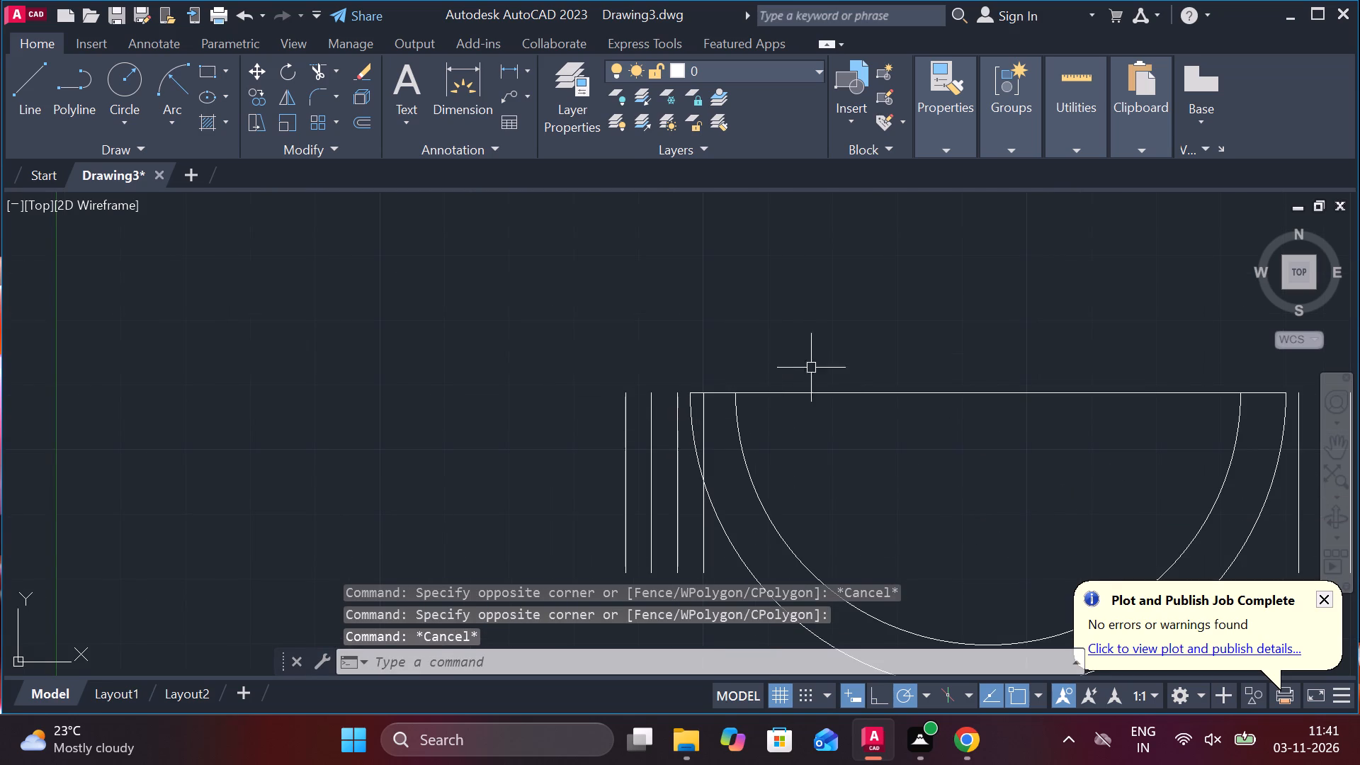
pyautogui.press('l')
pyautogui.press('Return')
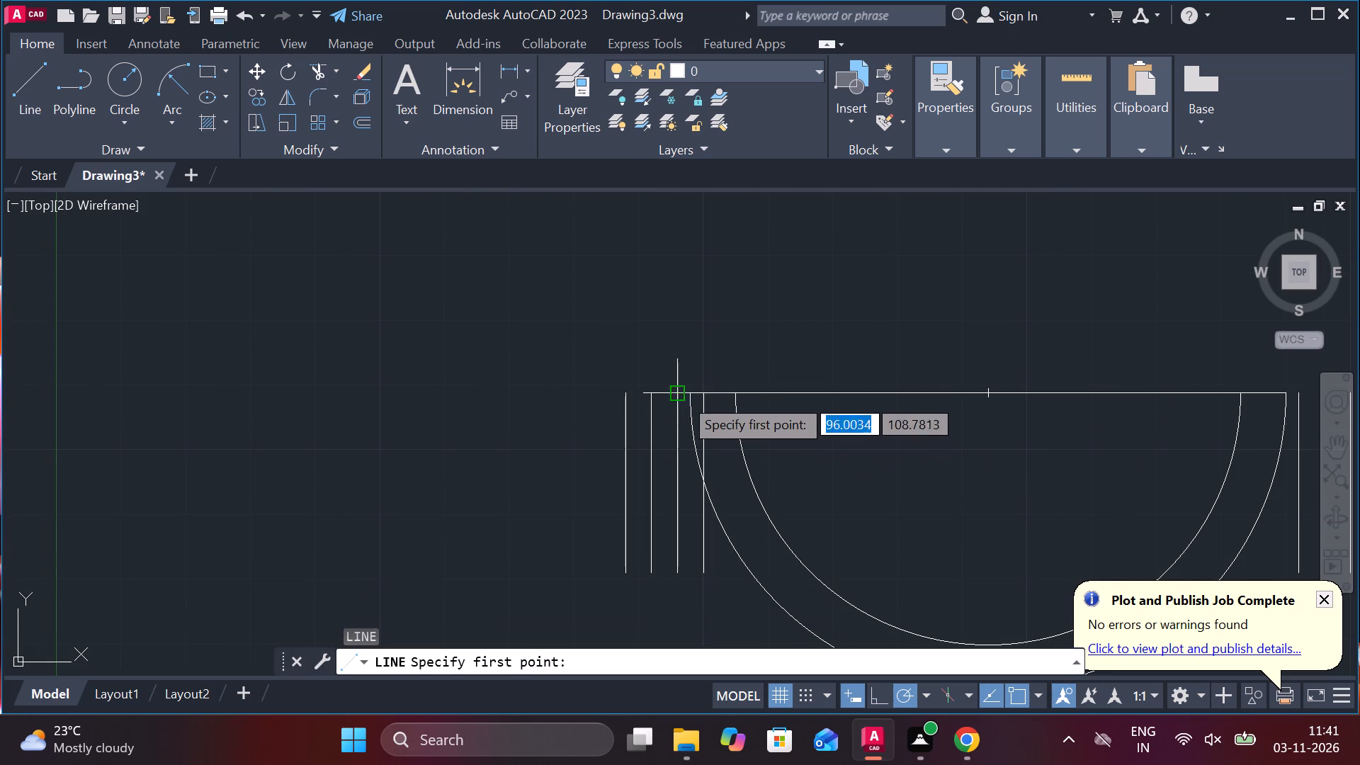
pyautogui.click(686, 396)
pyautogui.click(626, 391)
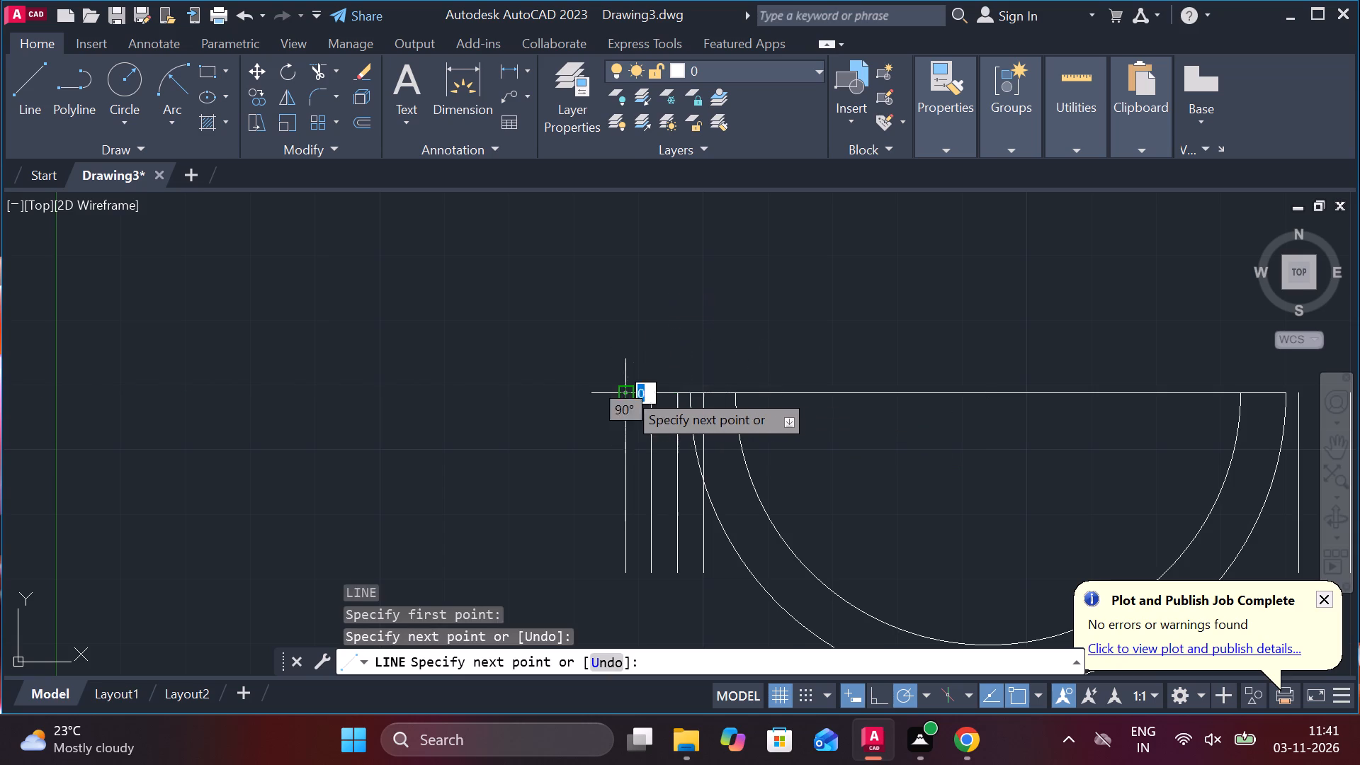
pyautogui.press('Escape')
# Offset the short horizontal line at the flange's top 28 units downward.
pyautogui.click(648, 390)
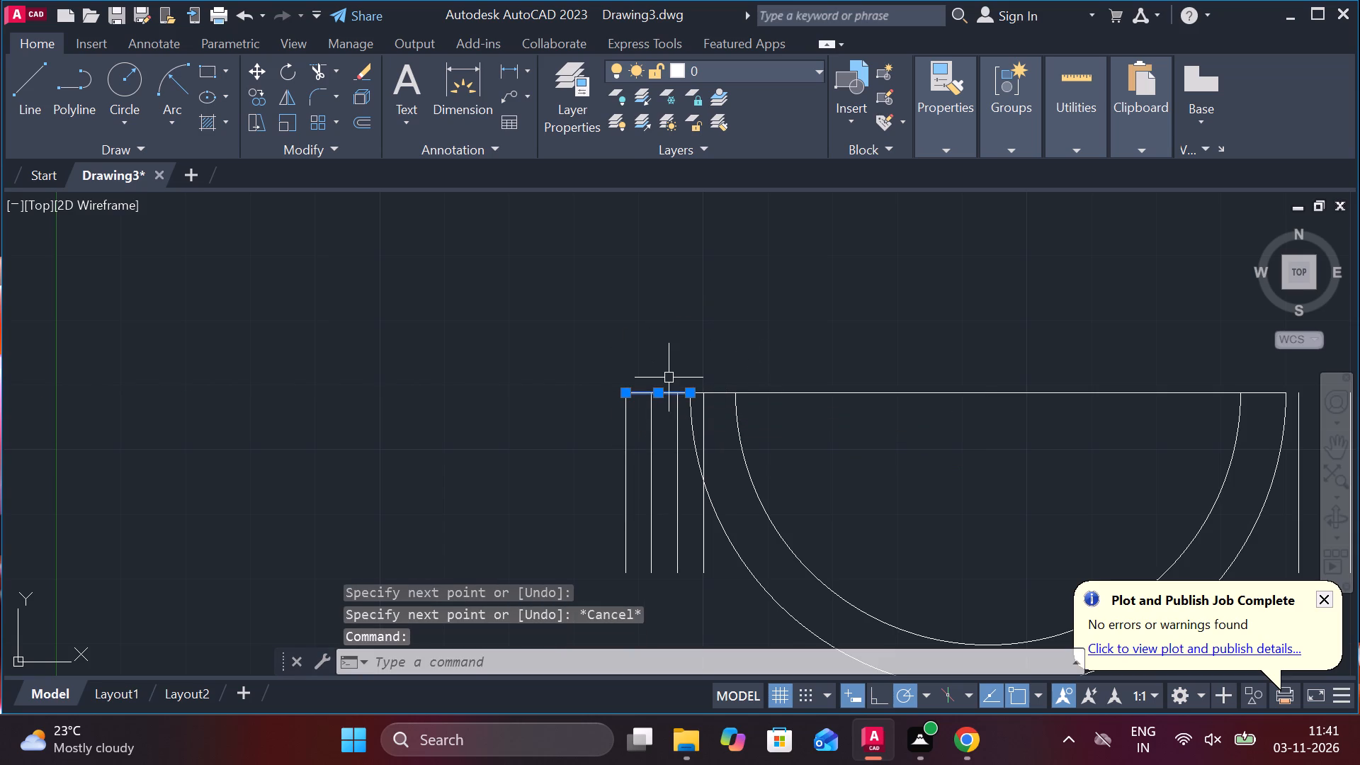
pyautogui.press('o')
pyautogui.press('Return')
pyautogui.press('Return')
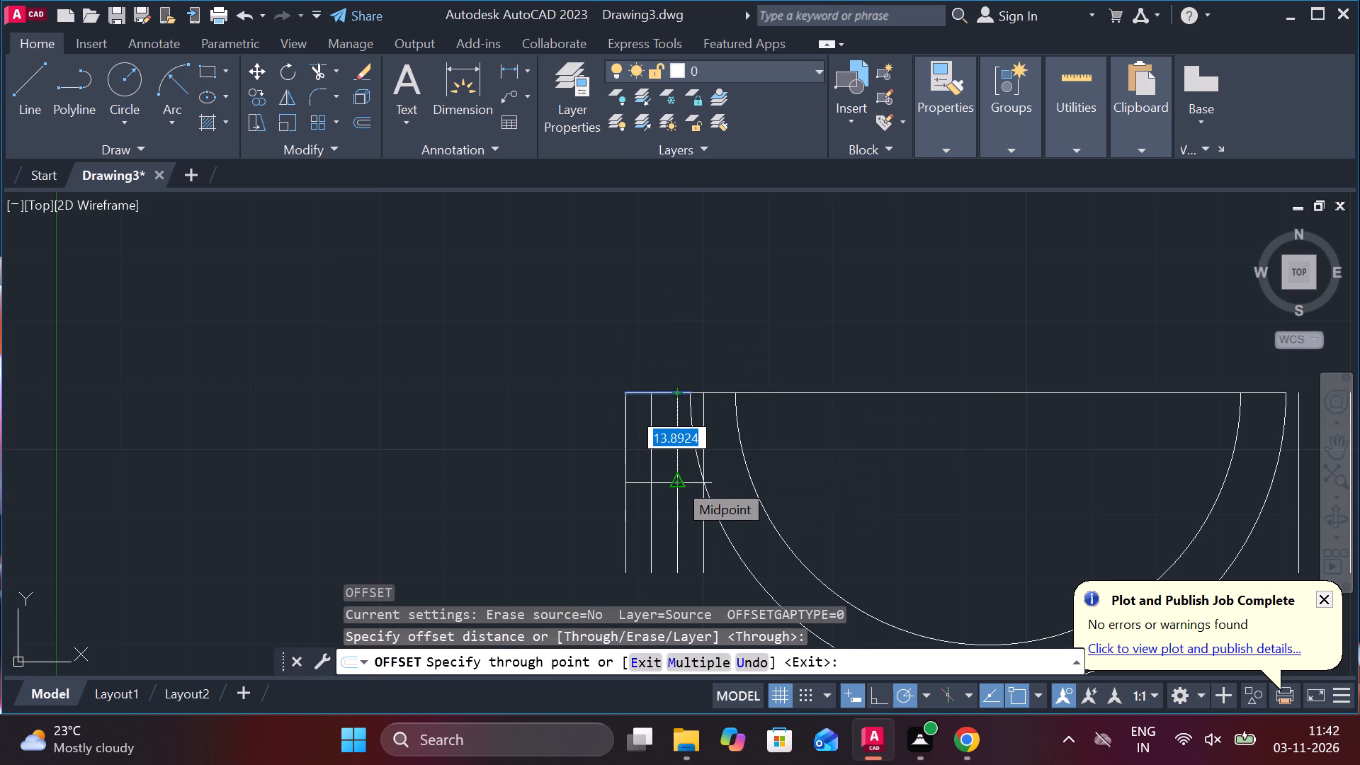
pyautogui.write('28')
pyautogui.press('Return')
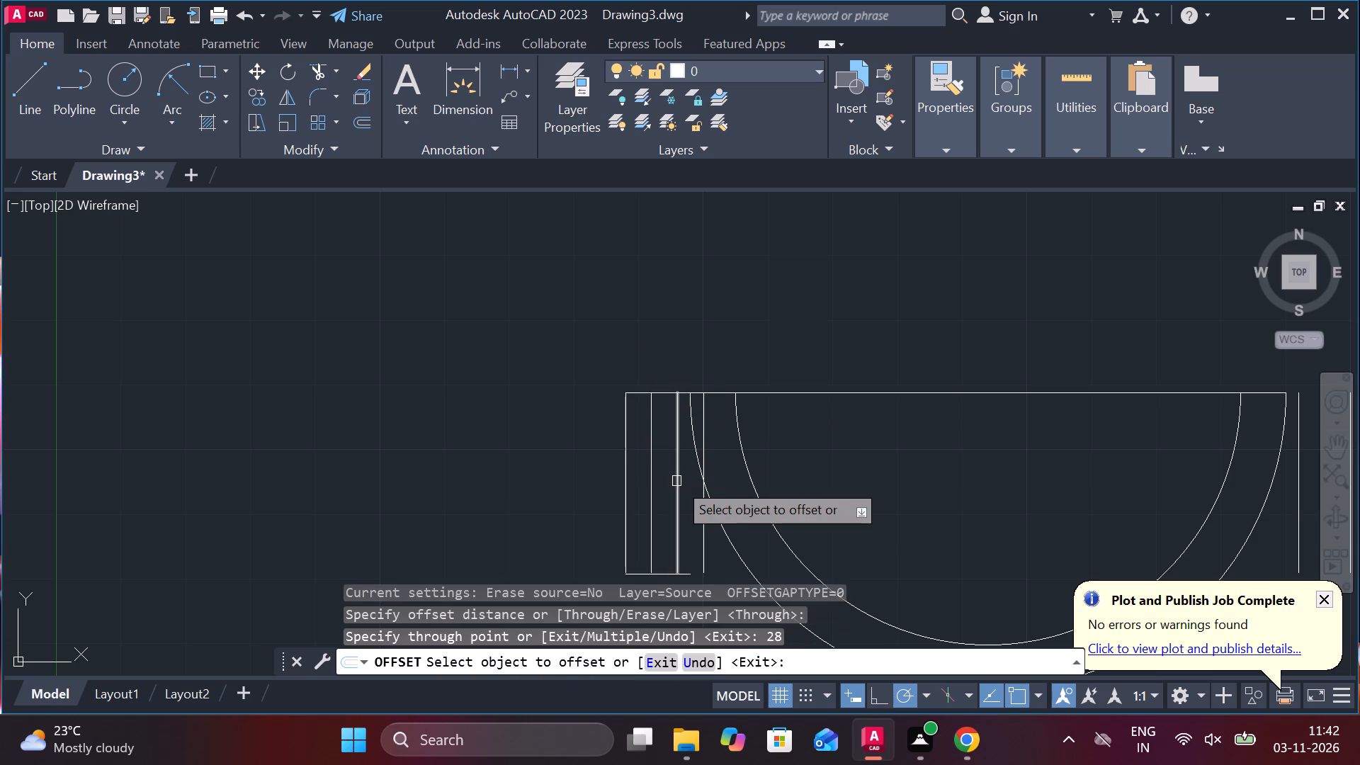
pyautogui.moveTo(676, 481); pyautogui.dragTo(657, 395, button='middle')
pyautogui.press('Escape')
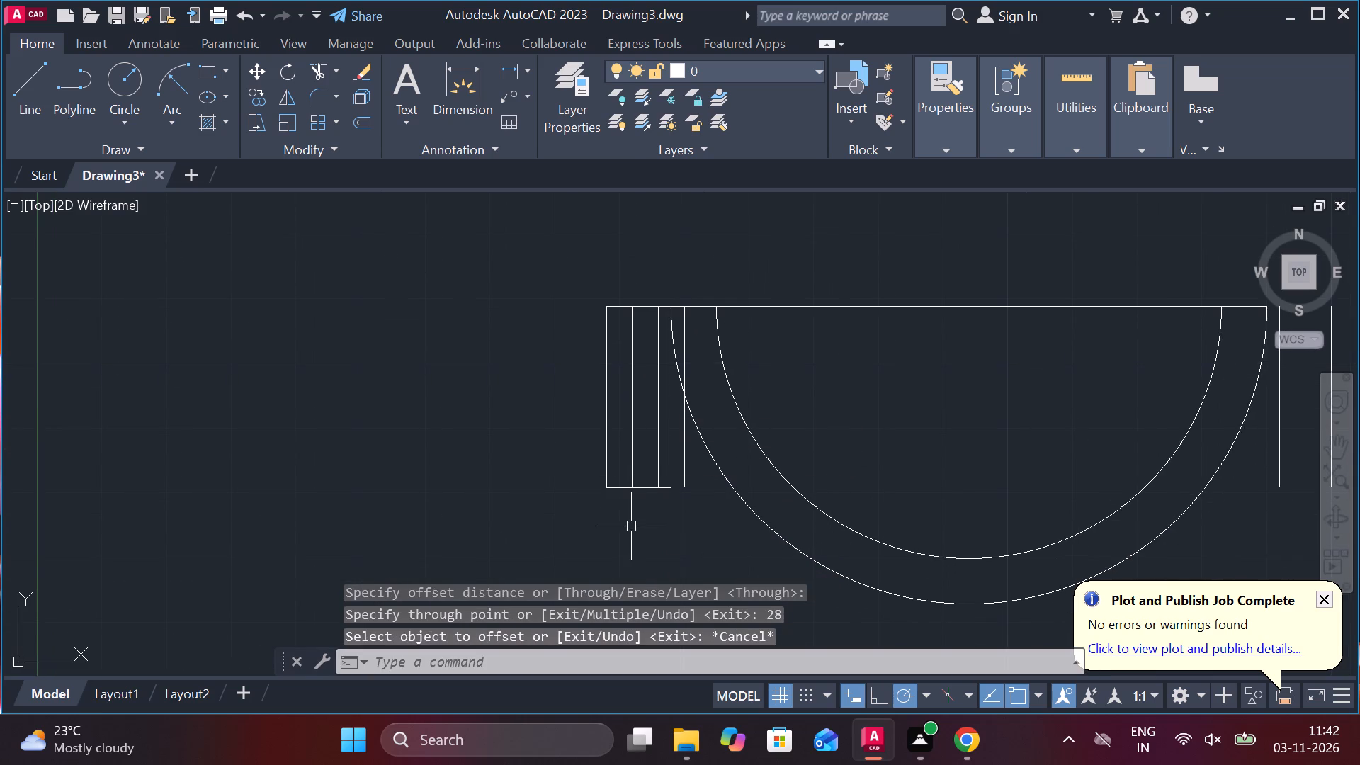
# Extend the flange's lower horizontal line to meet the half ring's outer arc.
pyautogui.click(648, 487)
pyautogui.scroll(2, 648, 487)
pyautogui.press('Escape')
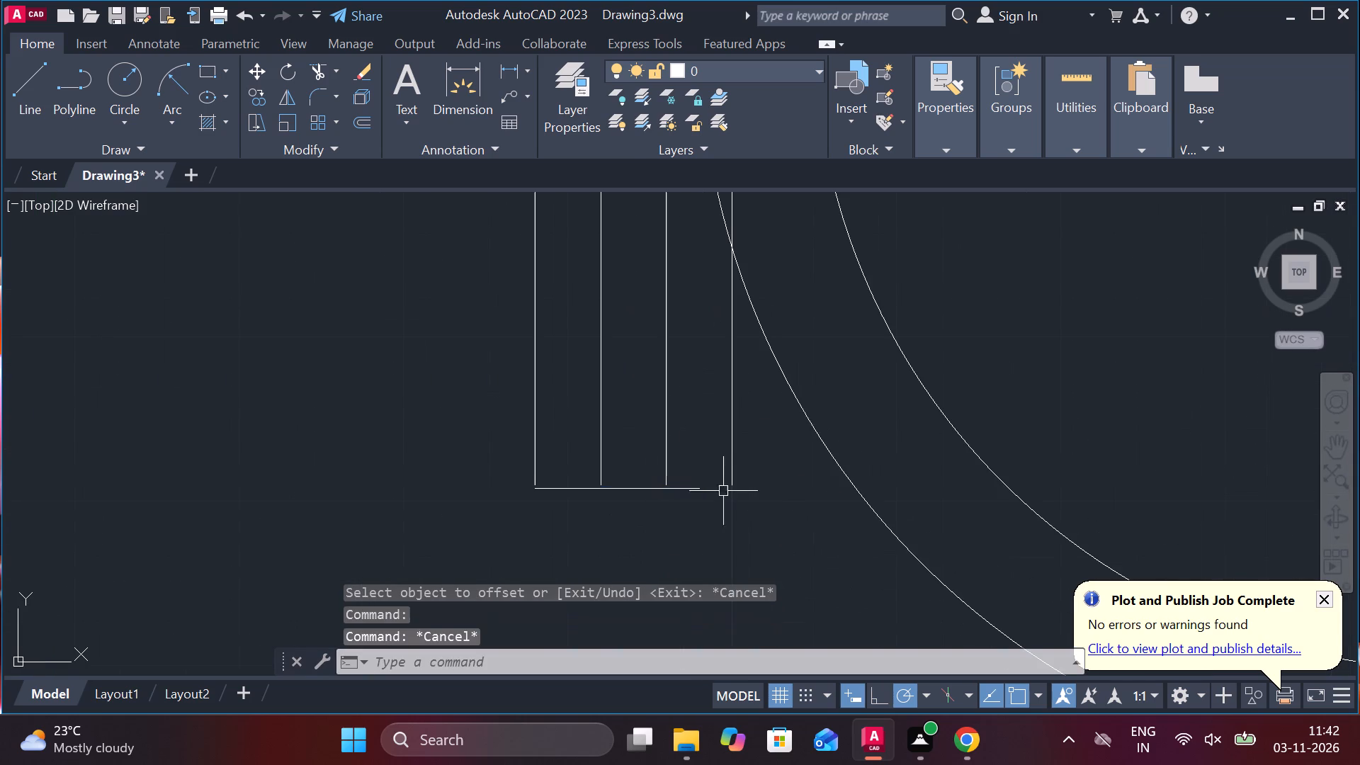
pyautogui.write('ex')
pyautogui.press('space')
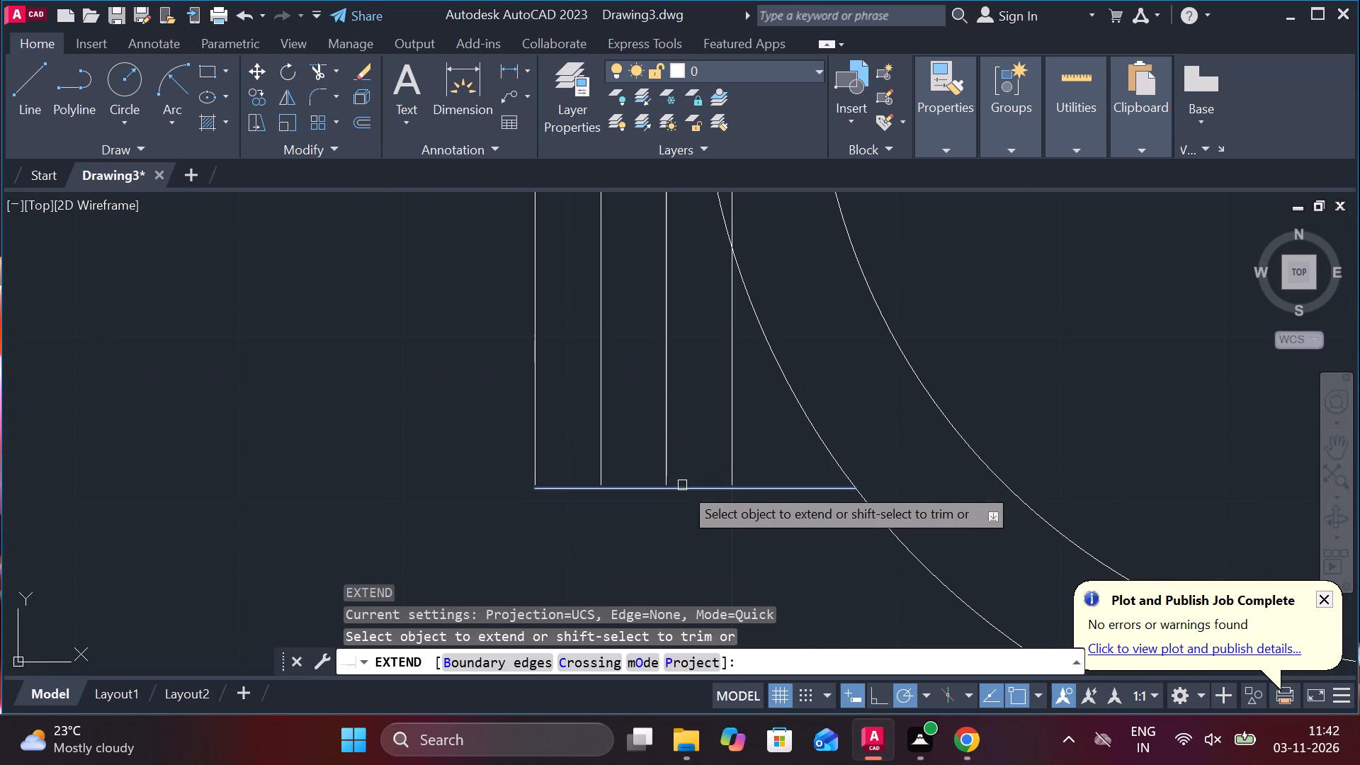
pyautogui.click(684, 487)
pyautogui.press('Escape')
# Extend the left flange's vertical lines down to the lower horizontal line.
pyautogui.press('space')
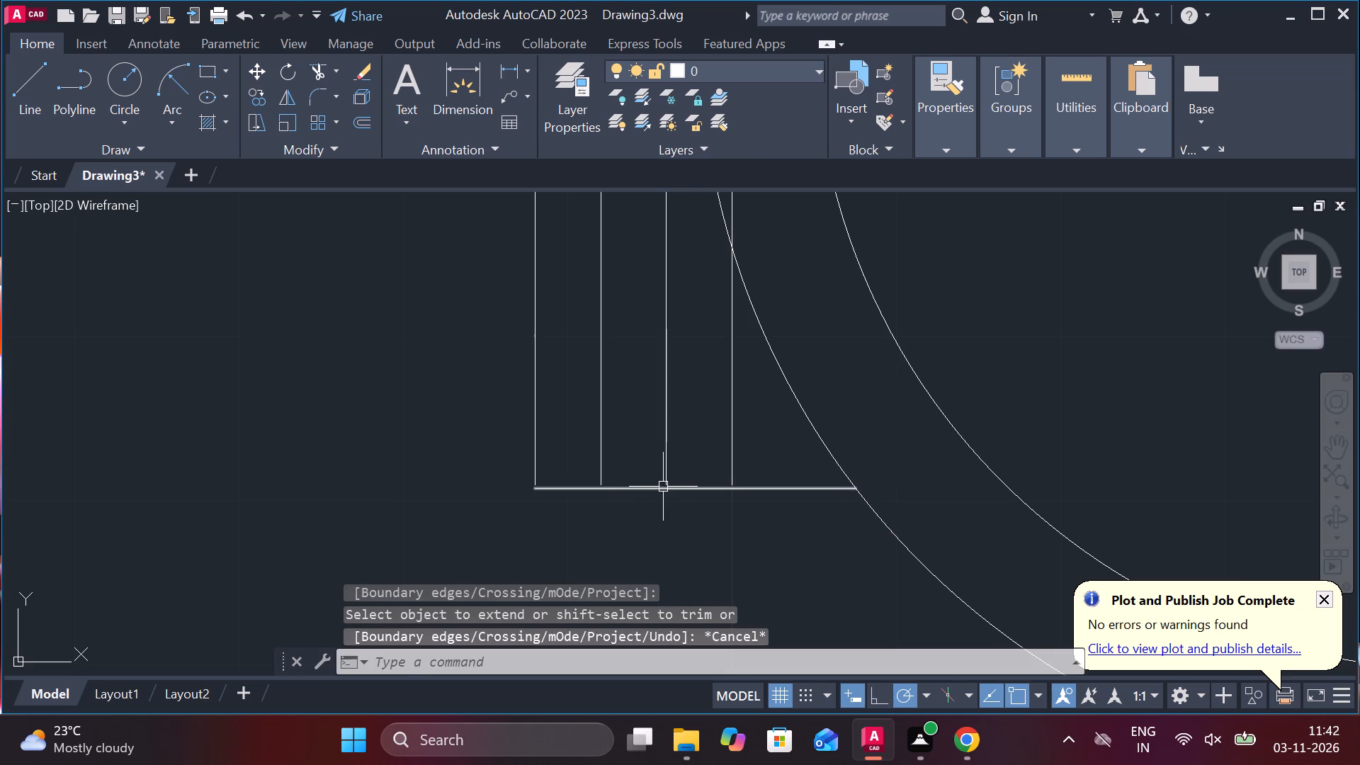
pyautogui.click(765, 442)
pyautogui.click(484, 441)
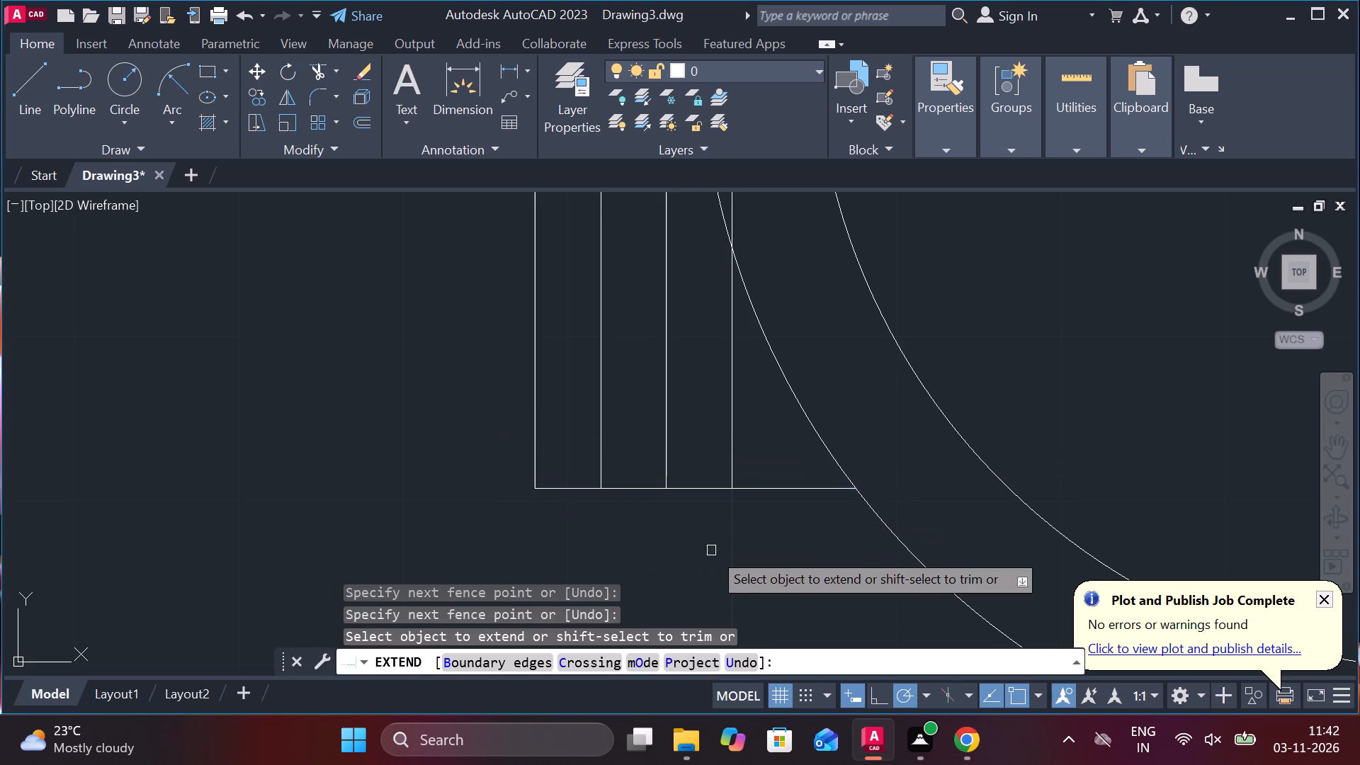
pyautogui.press('Escape')
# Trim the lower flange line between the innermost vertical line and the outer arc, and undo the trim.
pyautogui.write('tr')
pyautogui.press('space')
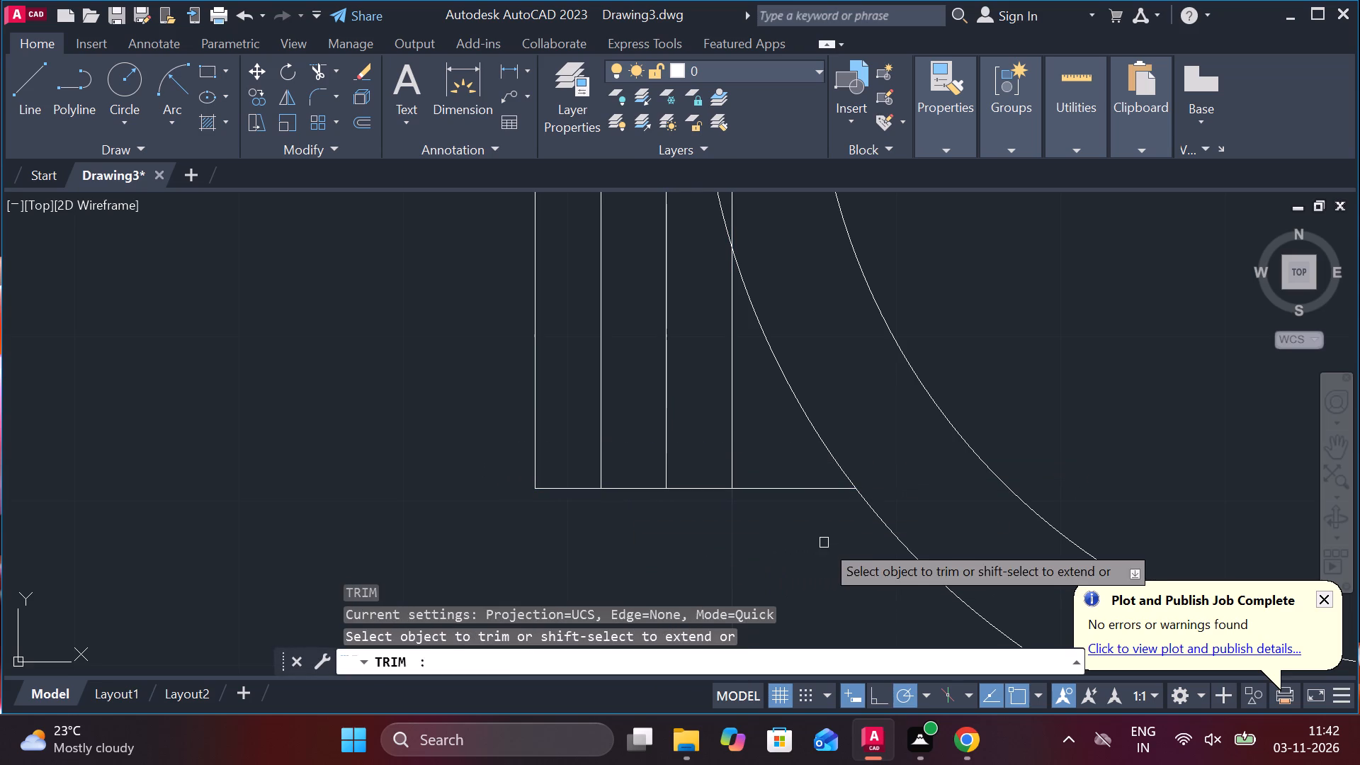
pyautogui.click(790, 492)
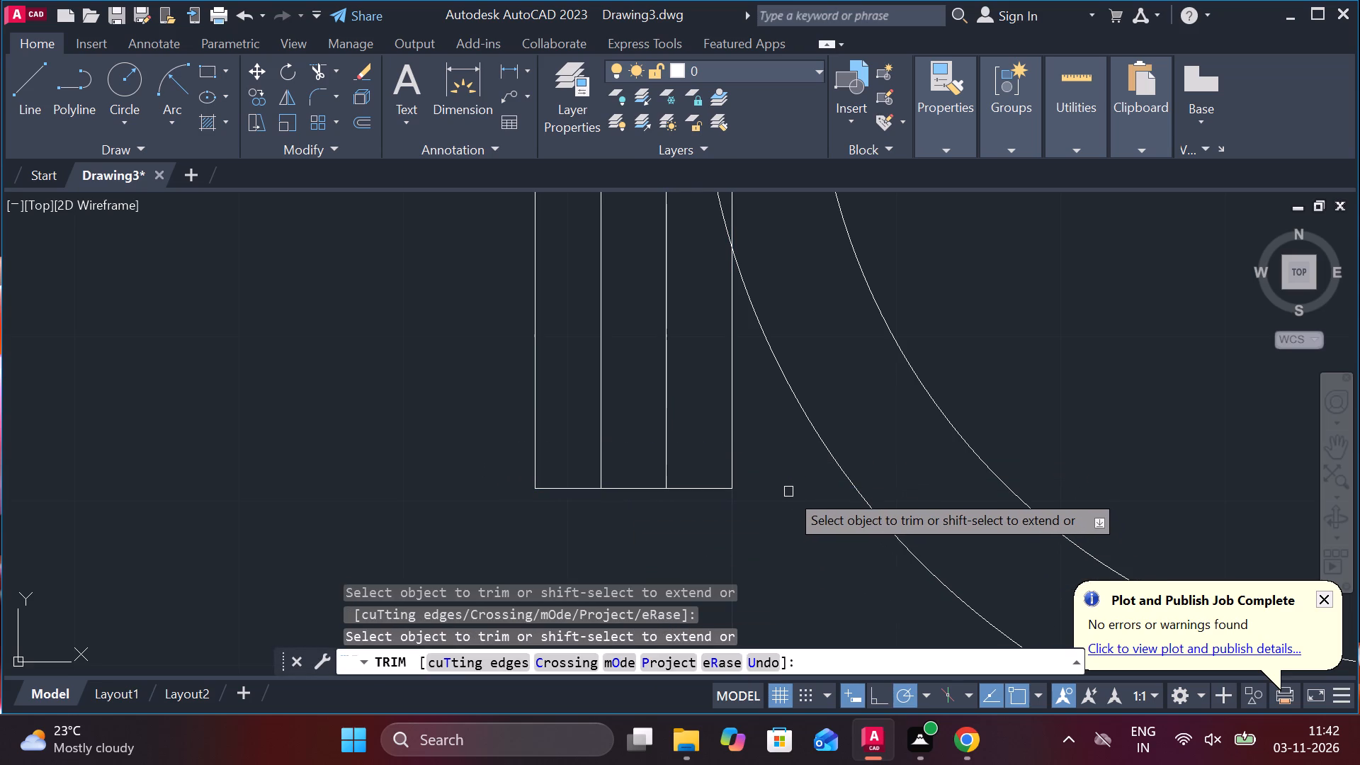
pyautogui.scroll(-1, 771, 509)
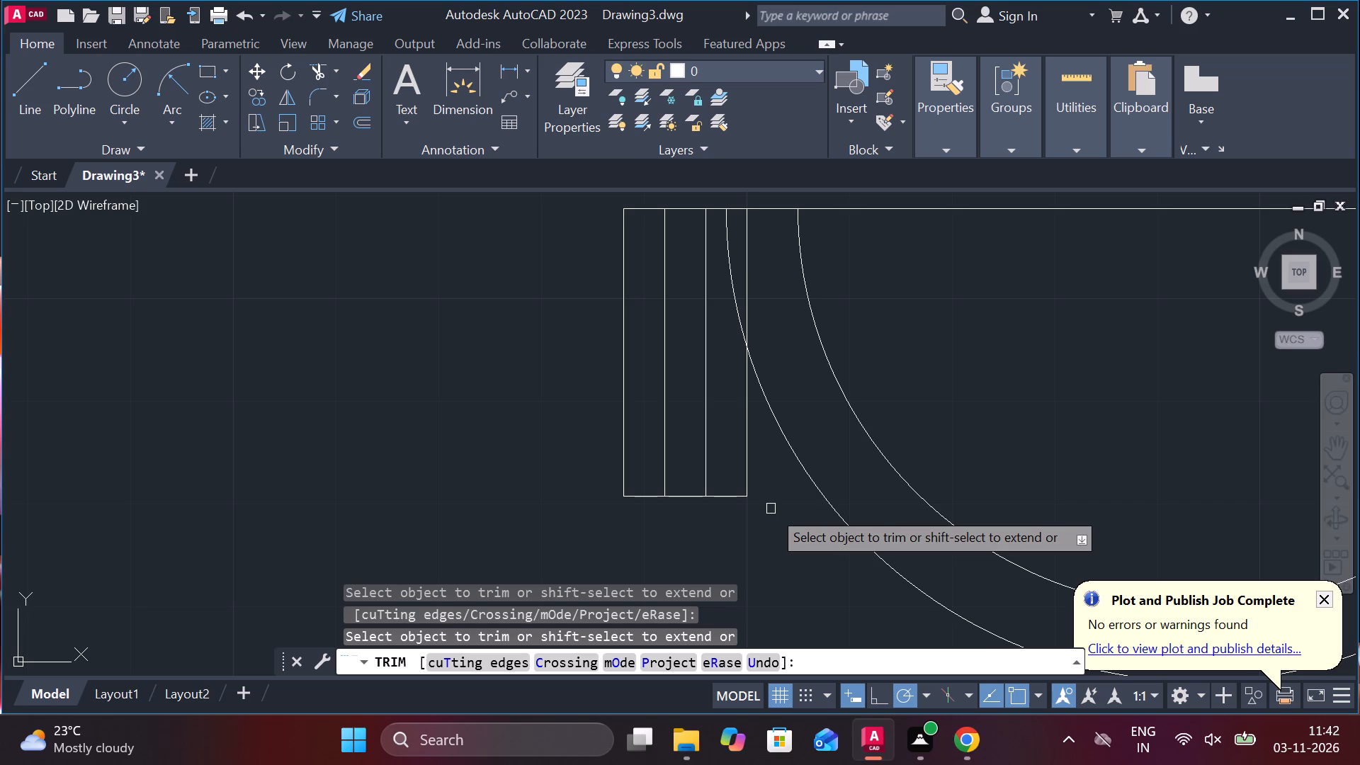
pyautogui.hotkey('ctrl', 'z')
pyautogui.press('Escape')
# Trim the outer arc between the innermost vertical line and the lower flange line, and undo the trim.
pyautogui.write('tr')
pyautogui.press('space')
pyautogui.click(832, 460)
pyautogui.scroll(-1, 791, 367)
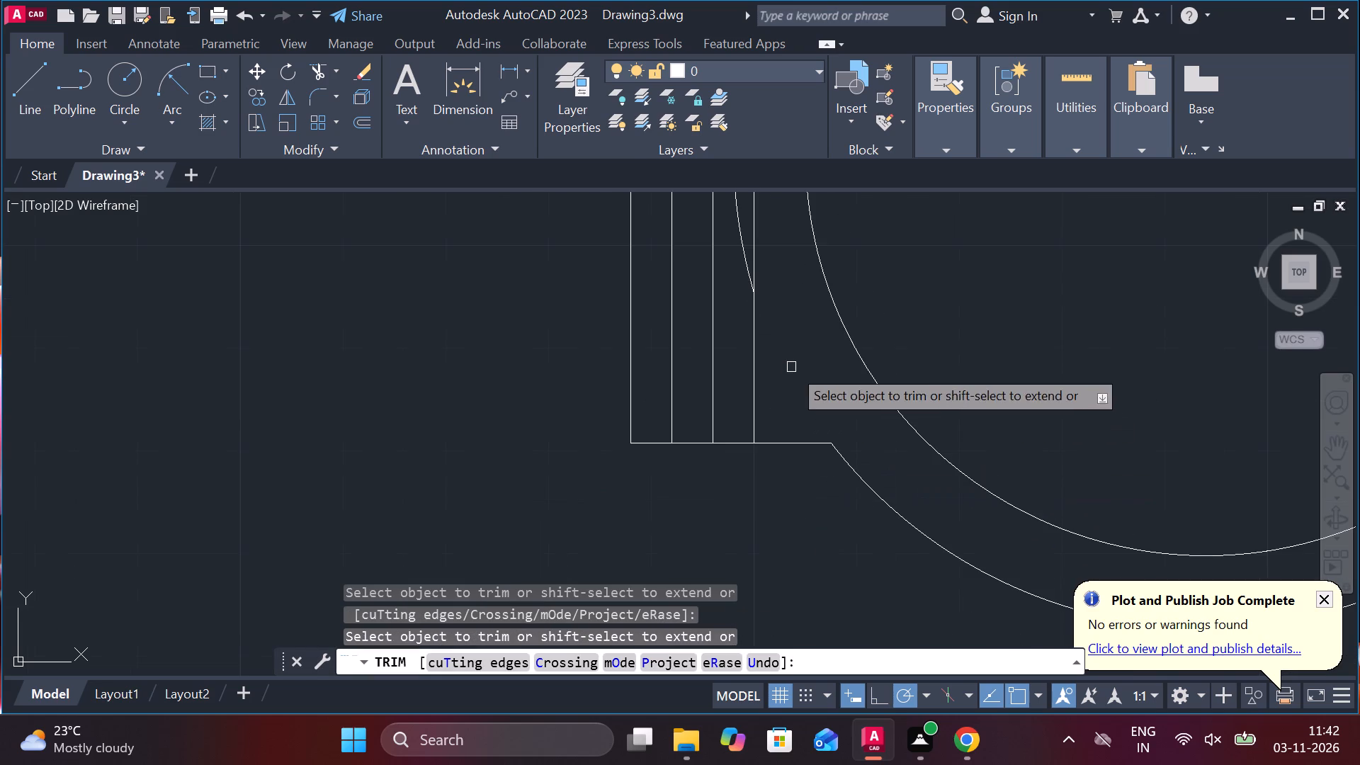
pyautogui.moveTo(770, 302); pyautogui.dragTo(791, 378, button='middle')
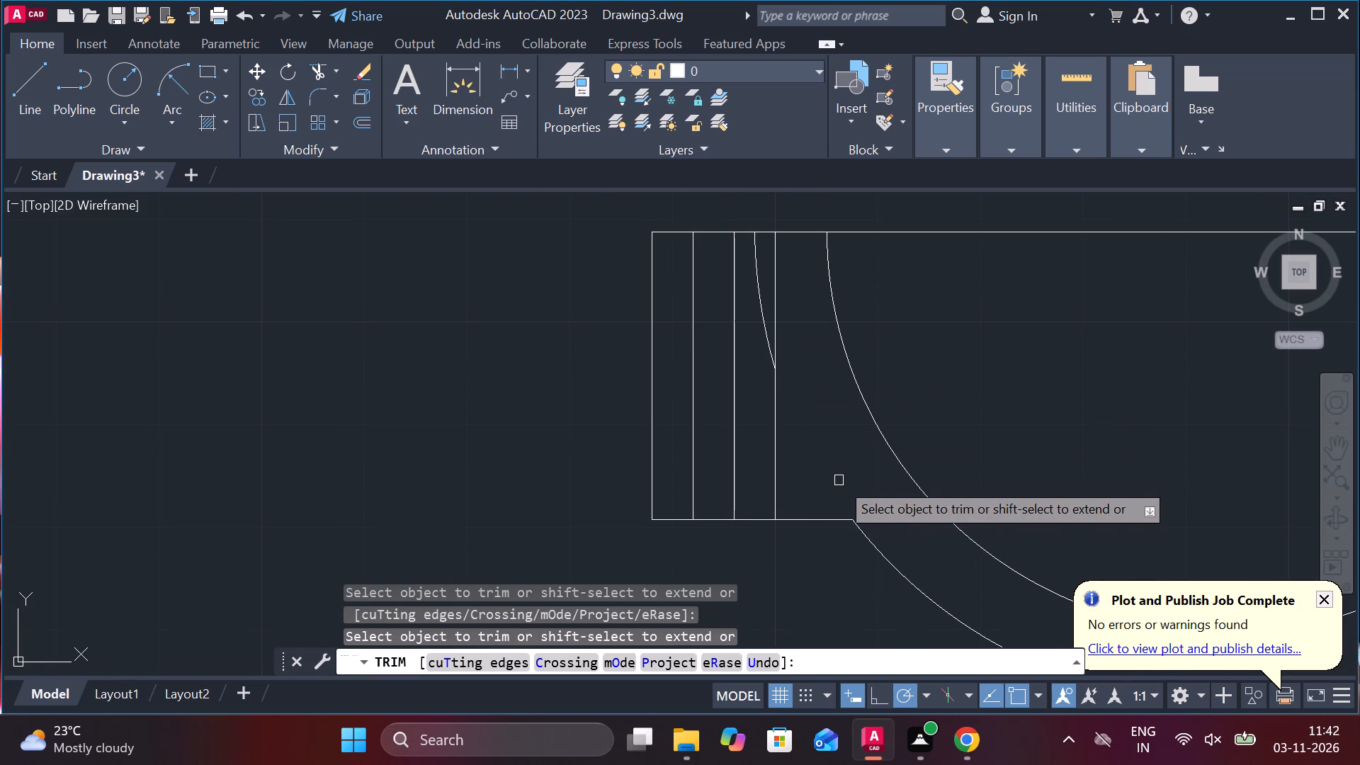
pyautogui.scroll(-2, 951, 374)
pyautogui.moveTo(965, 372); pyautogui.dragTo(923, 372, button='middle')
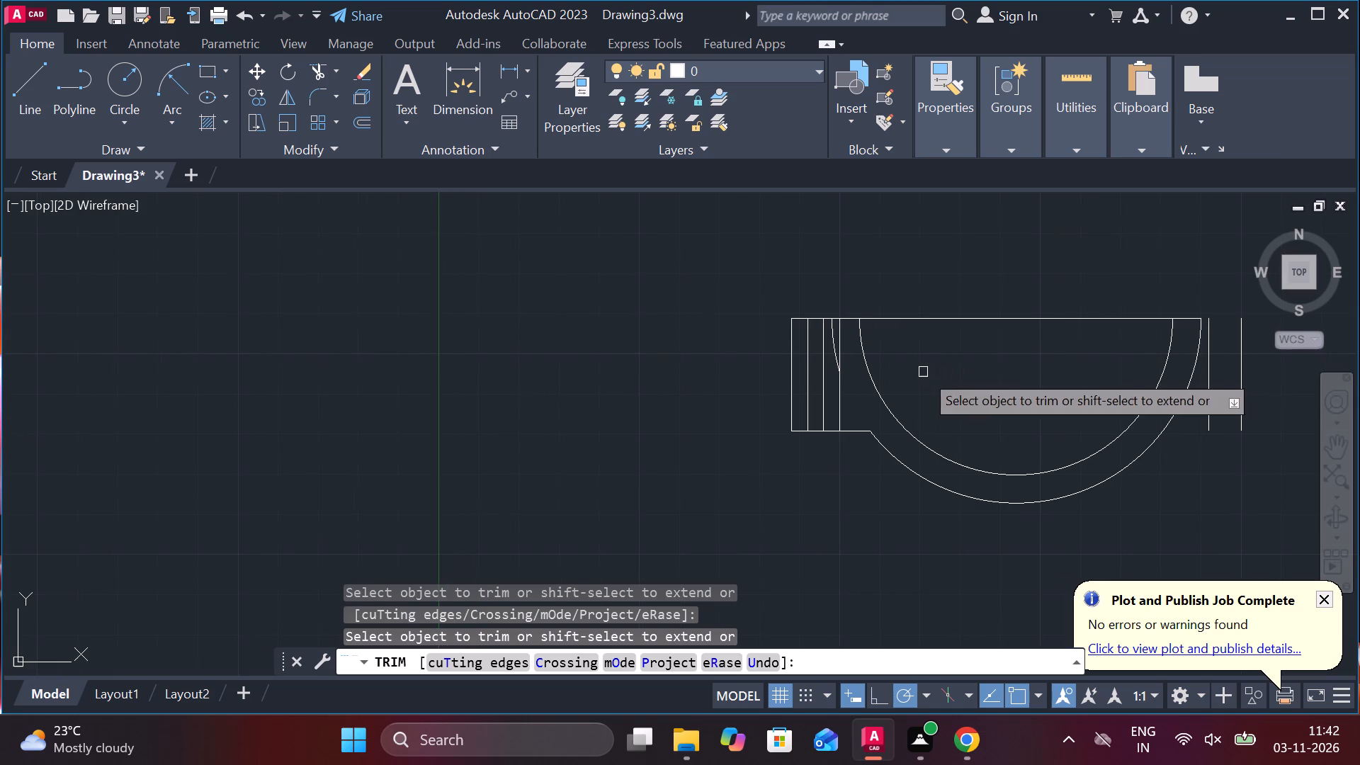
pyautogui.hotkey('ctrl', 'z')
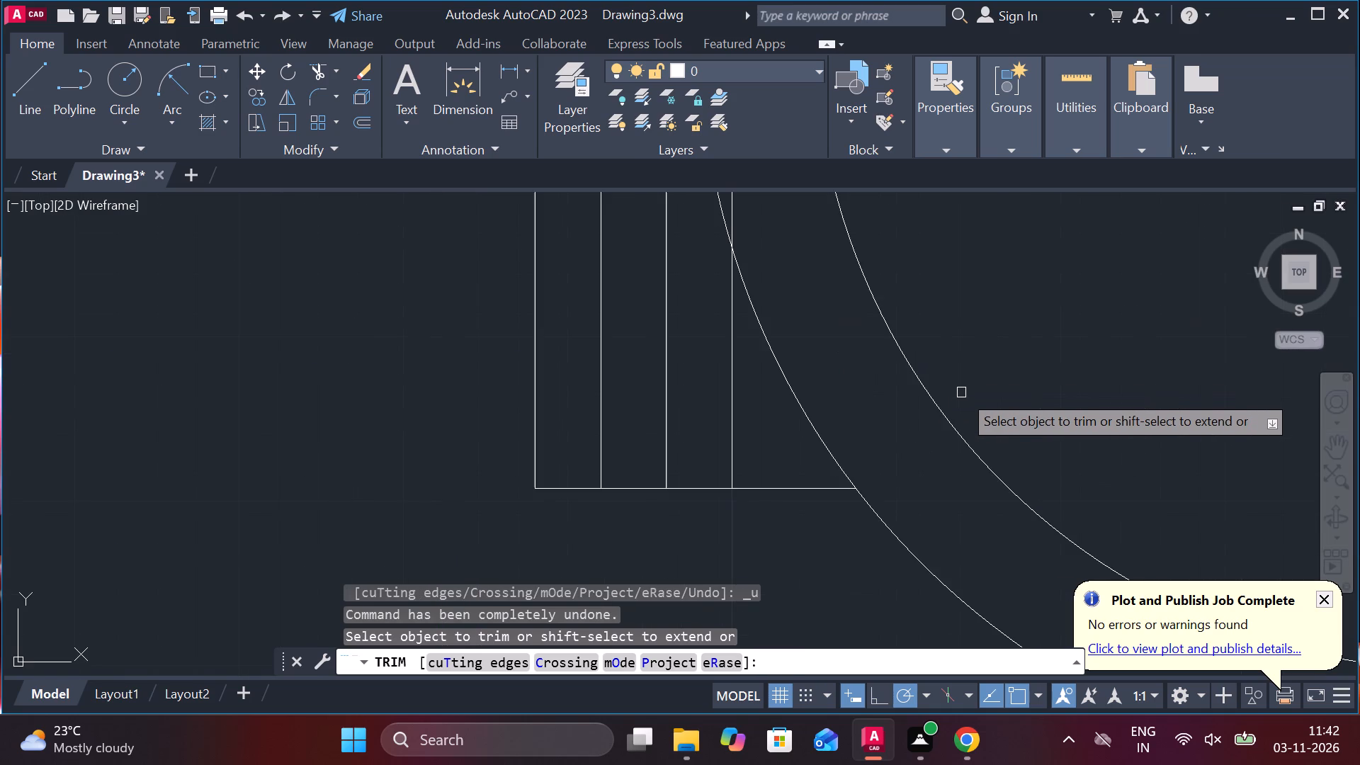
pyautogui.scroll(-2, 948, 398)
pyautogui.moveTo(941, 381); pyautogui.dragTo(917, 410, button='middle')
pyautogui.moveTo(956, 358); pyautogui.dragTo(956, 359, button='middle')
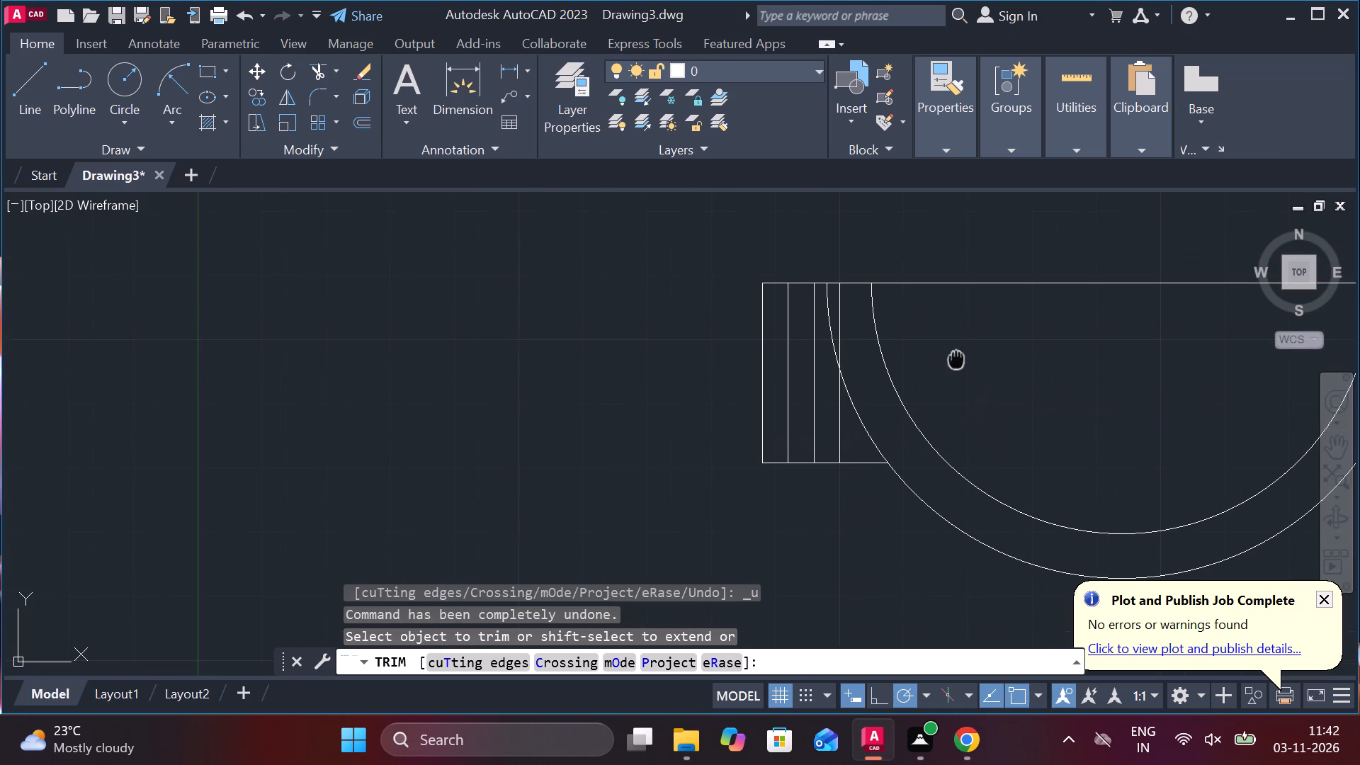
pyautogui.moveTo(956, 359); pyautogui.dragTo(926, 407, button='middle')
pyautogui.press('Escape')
# Offset the left half of the half ring's top horizontal line 3 units downward.
pyautogui.scroll(2, 907, 397)
pyautogui.moveTo(907, 397); pyautogui.dragTo(843, 421, button='middle')
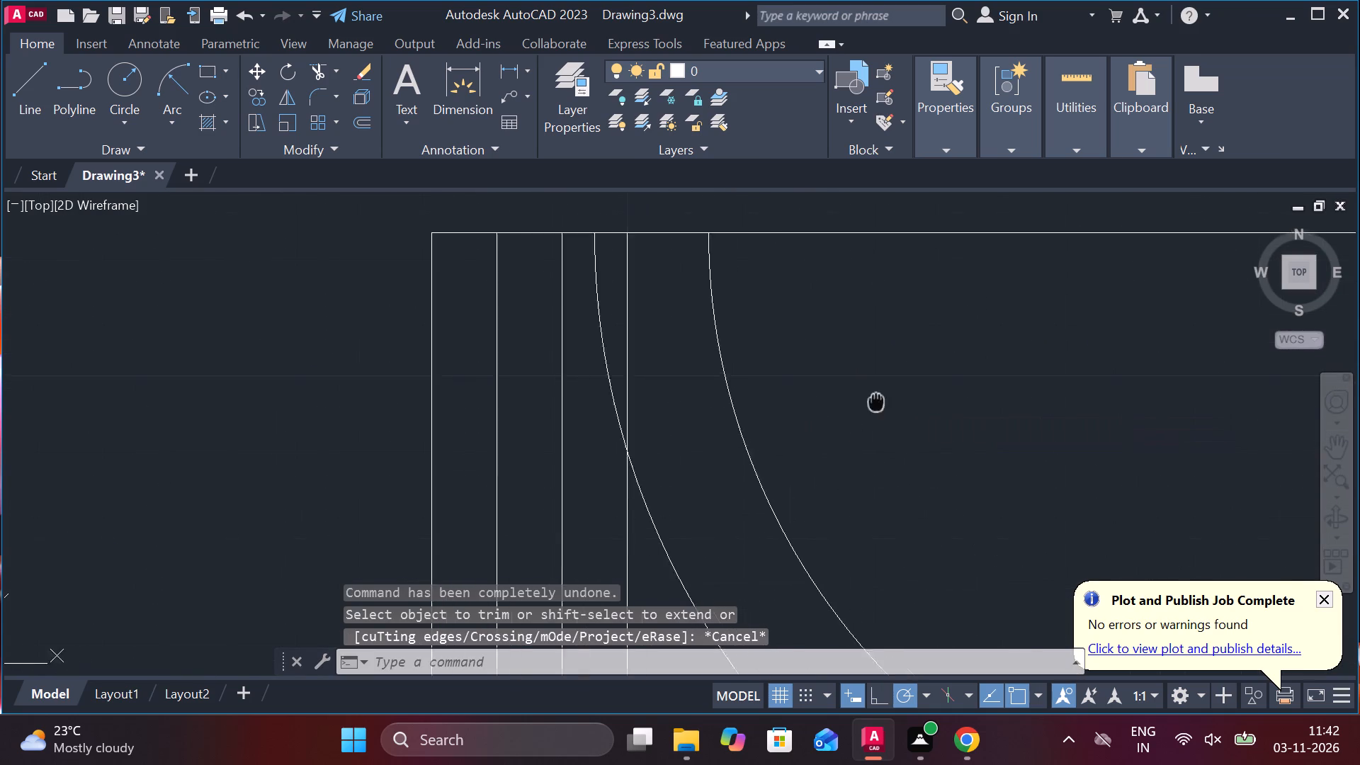
pyautogui.moveTo(843, 421); pyautogui.dragTo(829, 431, button='middle')
pyautogui.scroll(-1, 824, 426)
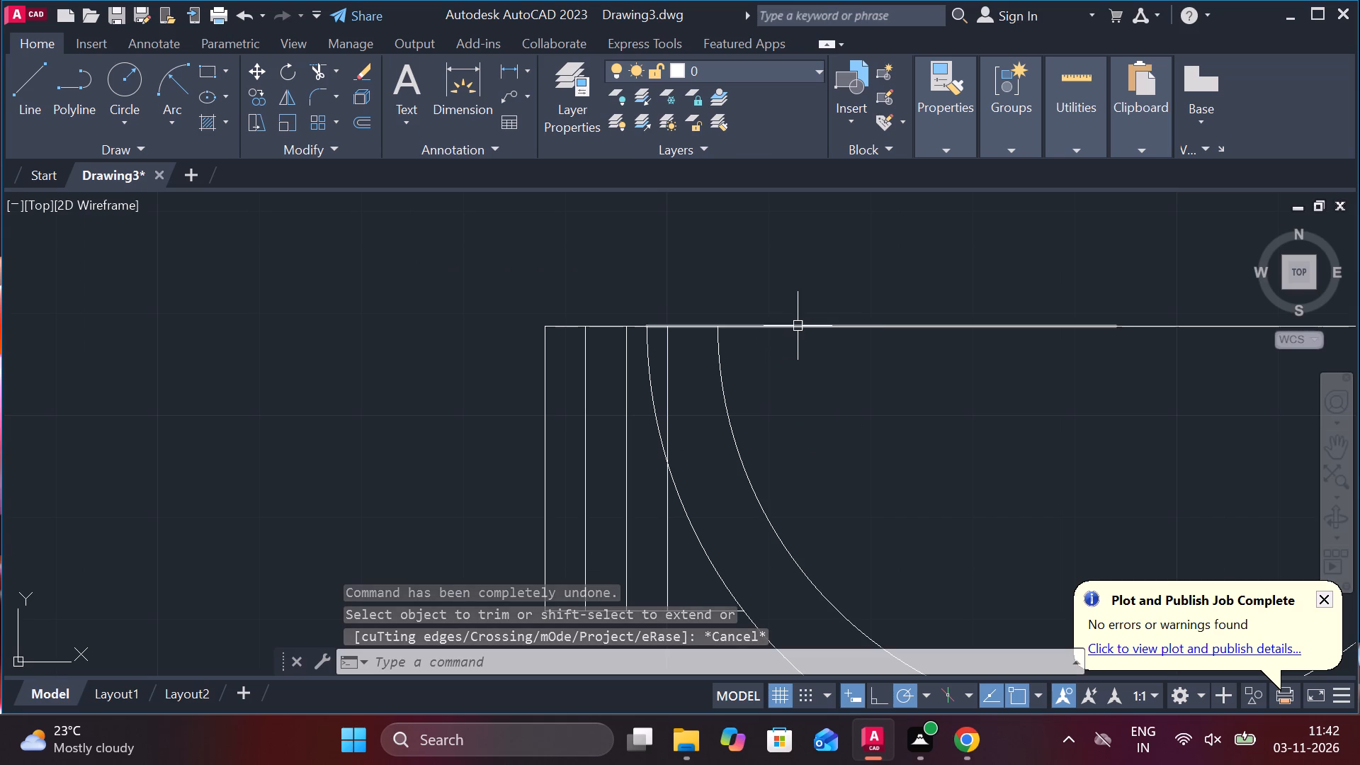
pyautogui.click(798, 326)
pyautogui.press('o')
pyautogui.press('Return')
pyautogui.press('Return')
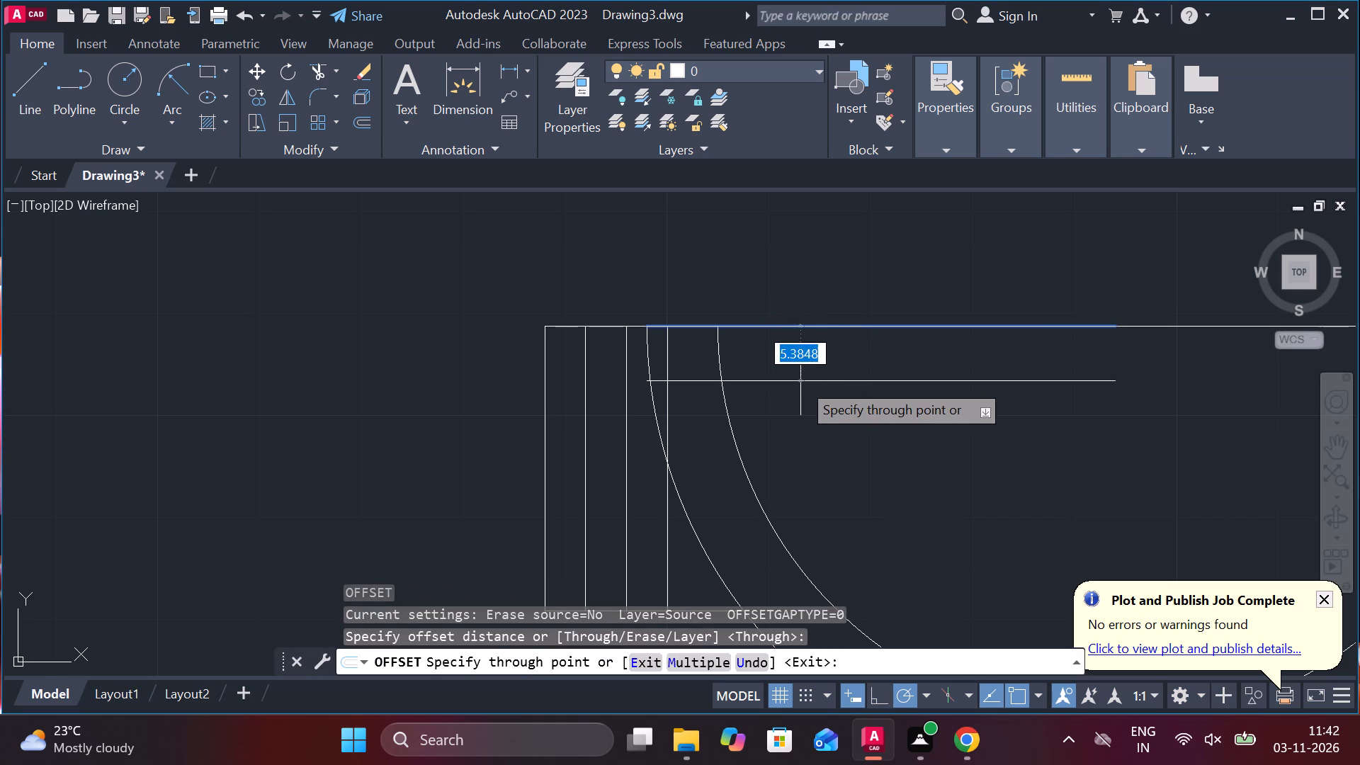
pyautogui.write('3')
pyautogui.press('space')
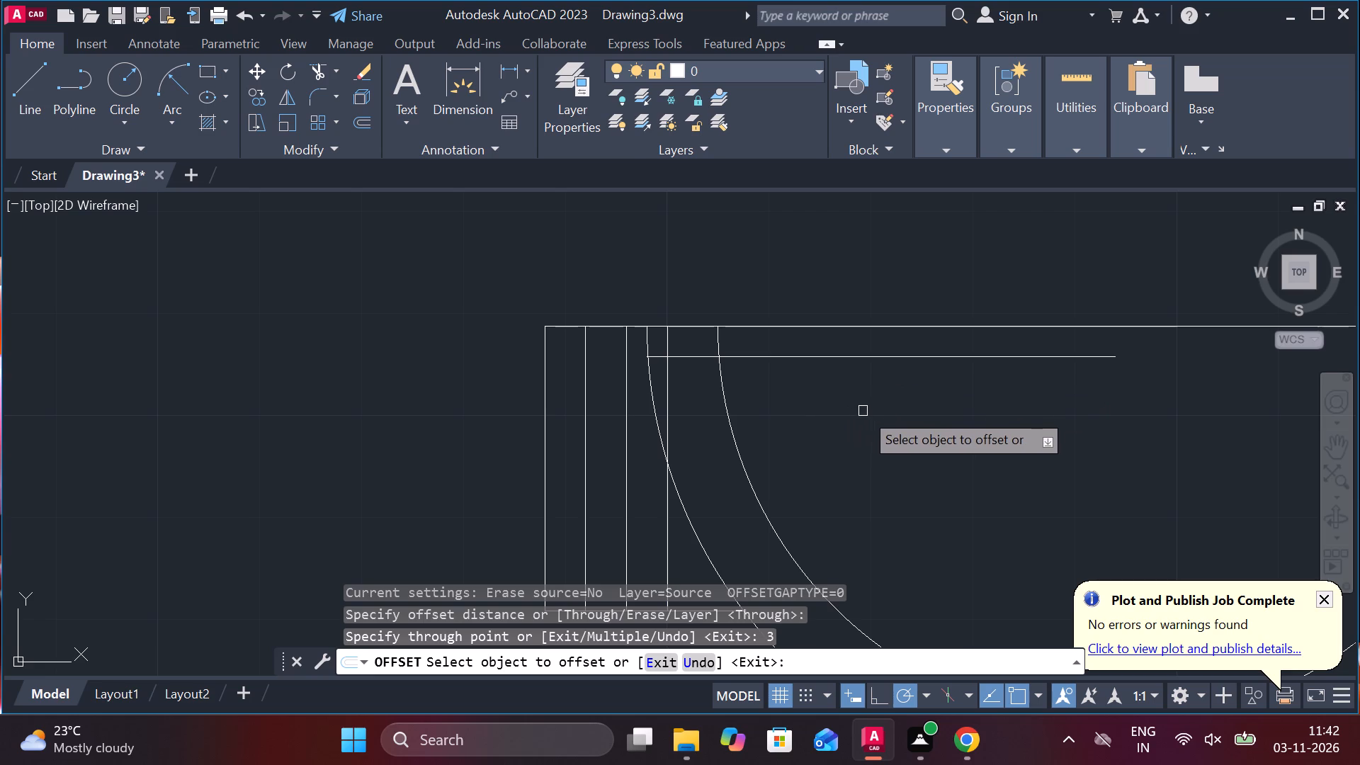
pyautogui.moveTo(863, 411); pyautogui.dragTo(718, 416, button='middle')
pyautogui.scroll(-1, 693, 420)
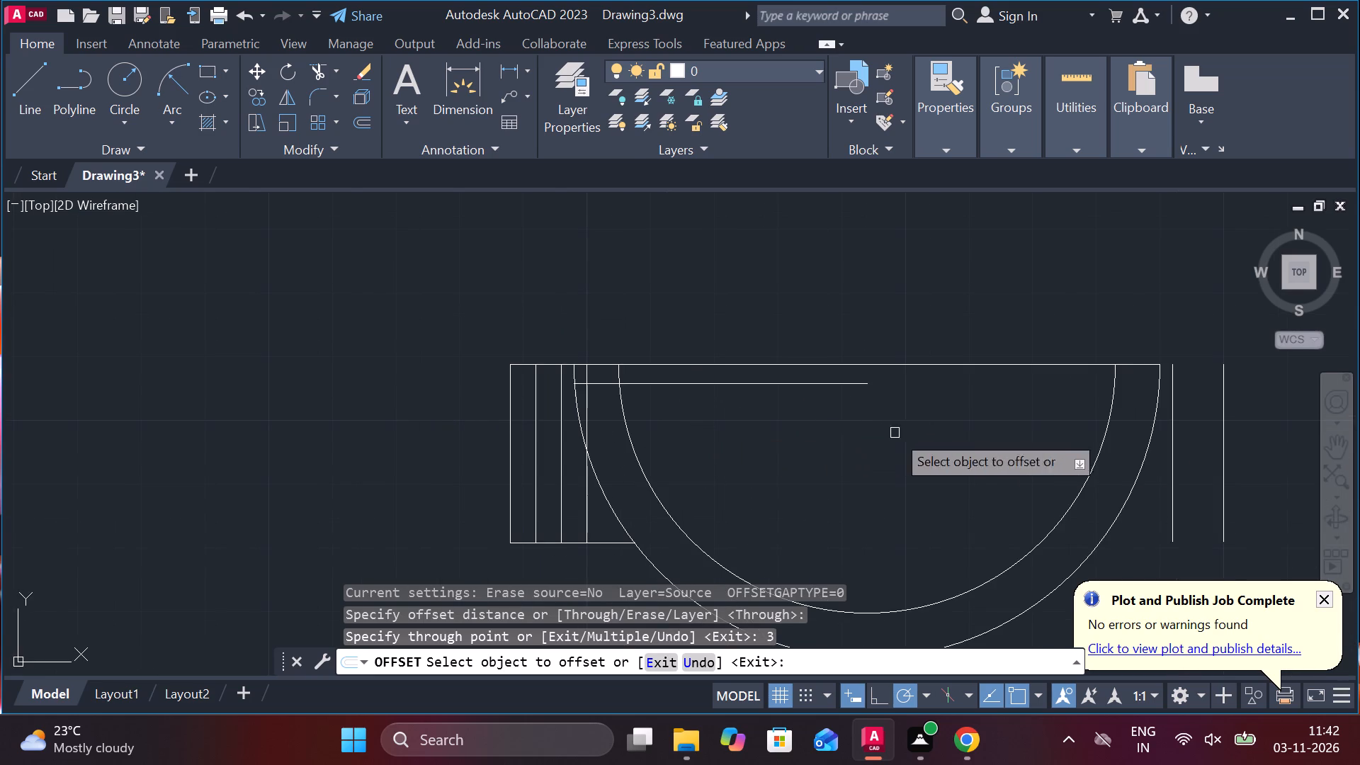
pyautogui.press('Escape')
# Erase the two vertical lines beyond the half ring's right side.
pyautogui.moveTo(978, 443); pyautogui.dragTo(913, 422, button='middle')
pyautogui.click(1203, 463)
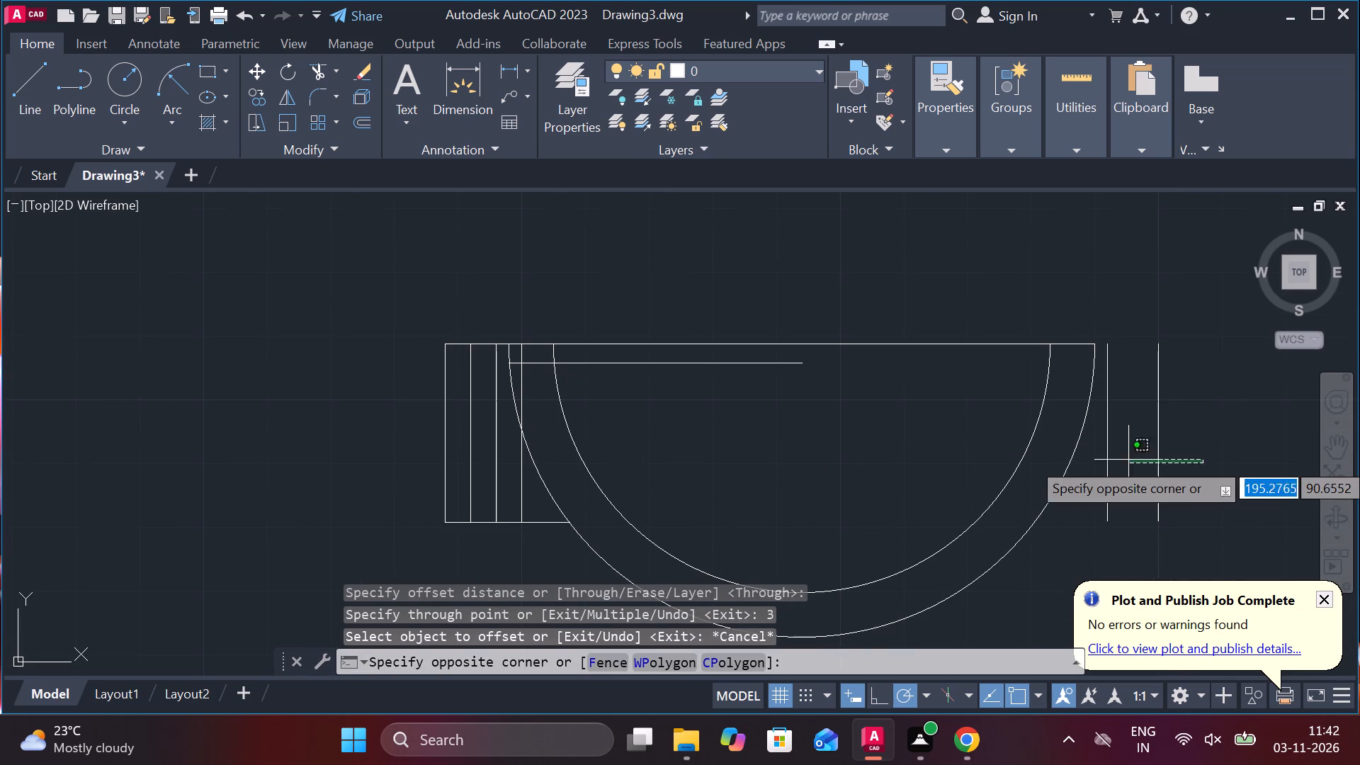
pyautogui.click(1099, 463)
pyautogui.press('e')
pyautogui.press('space')
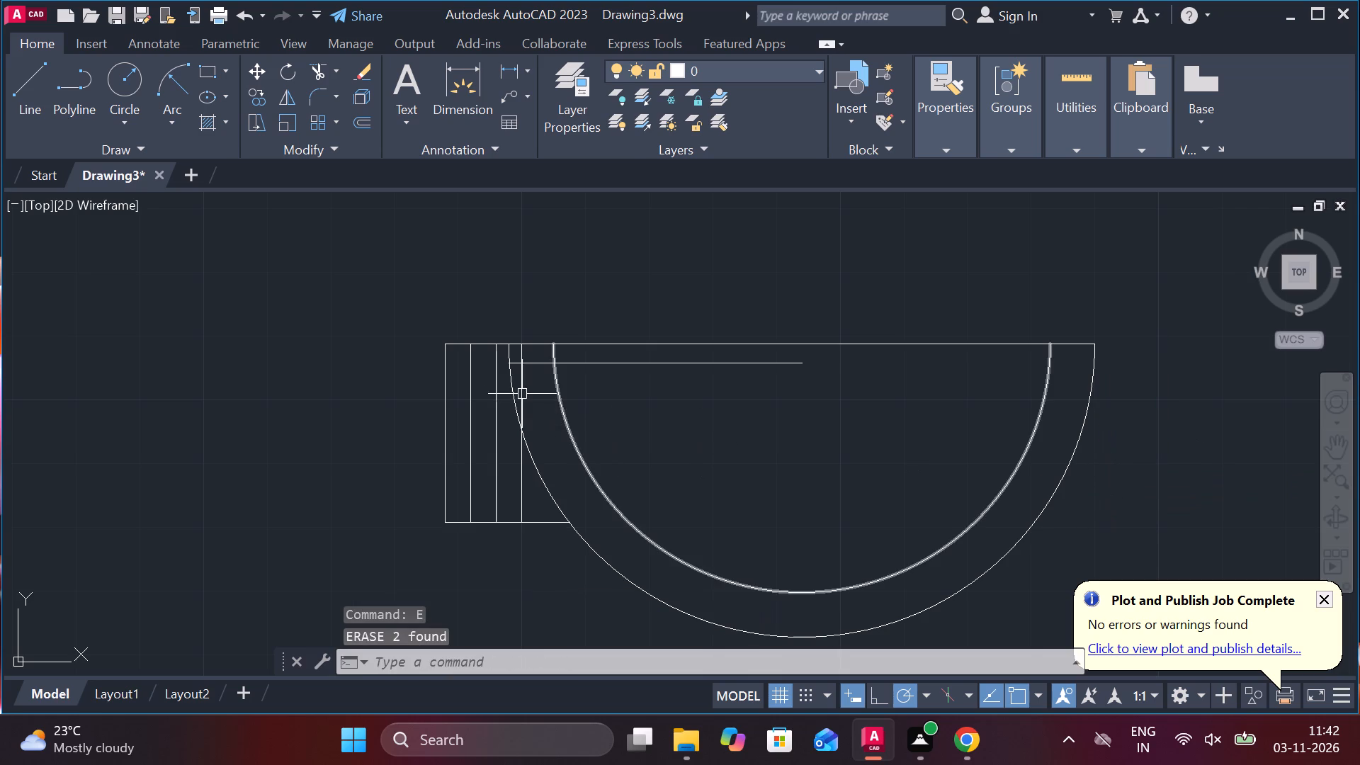
# Trim away the innermost vertical line and inner arc above the offset line, plus the top line from the outer arc to the centre.
pyautogui.scroll(1, 520, 380)
pyautogui.moveTo(535, 380); pyautogui.dragTo(734, 429, button='middle')
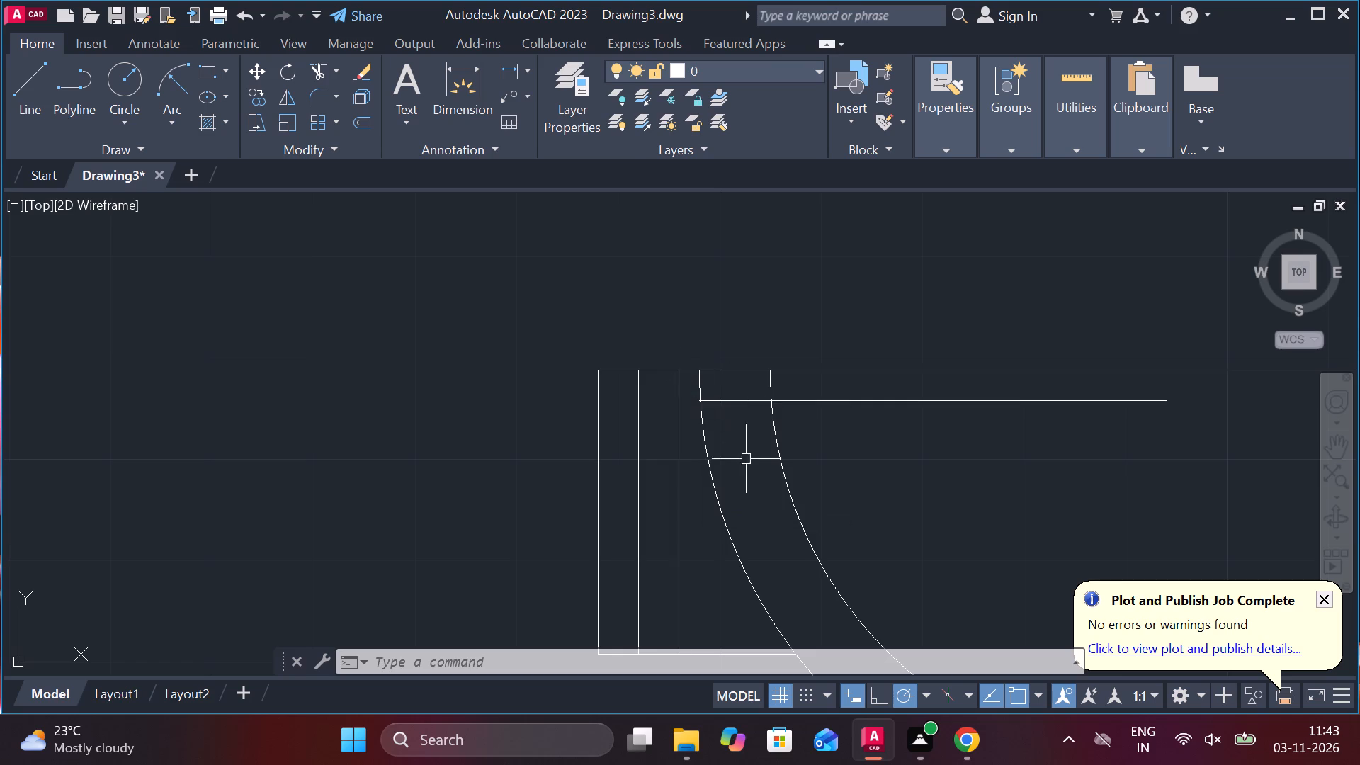
pyautogui.write('trv')
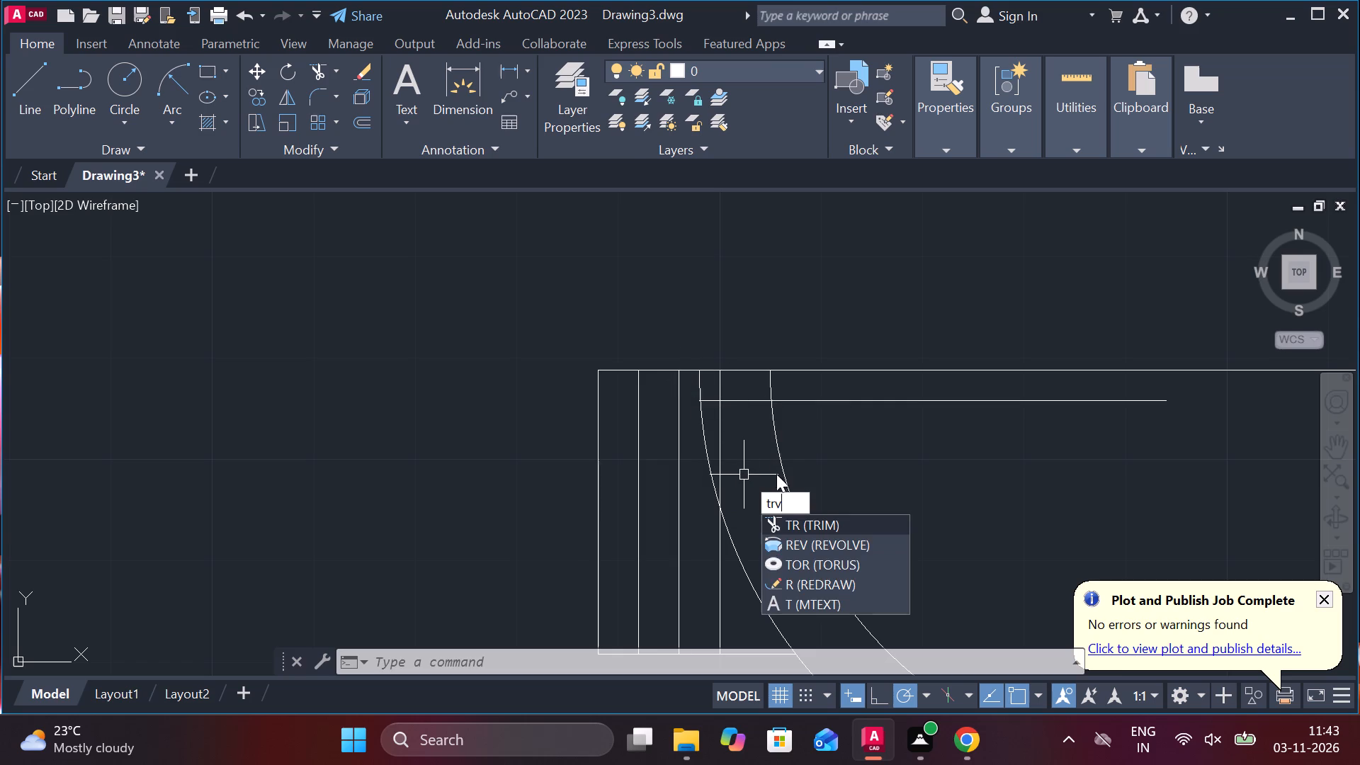
pyautogui.press('BackSpace')
pyautogui.press('Return')
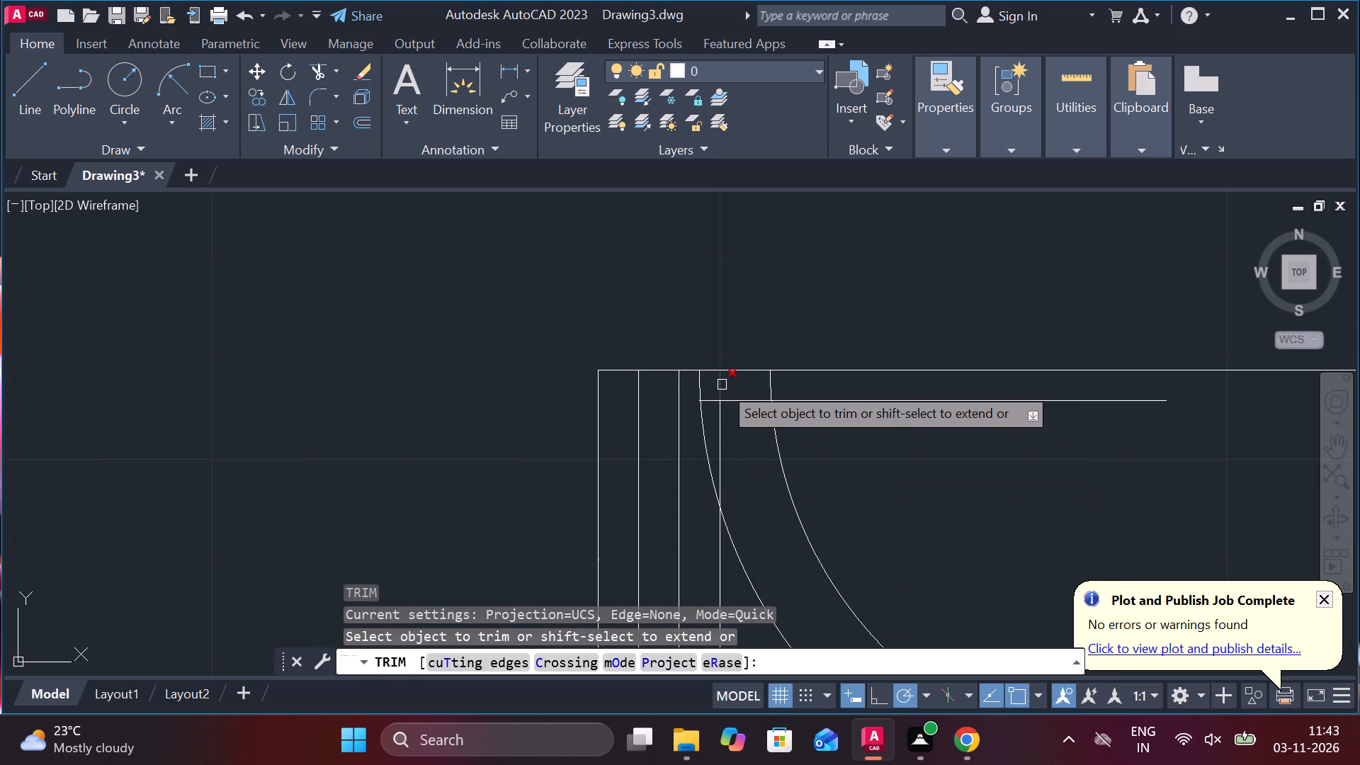
pyautogui.click(722, 385)
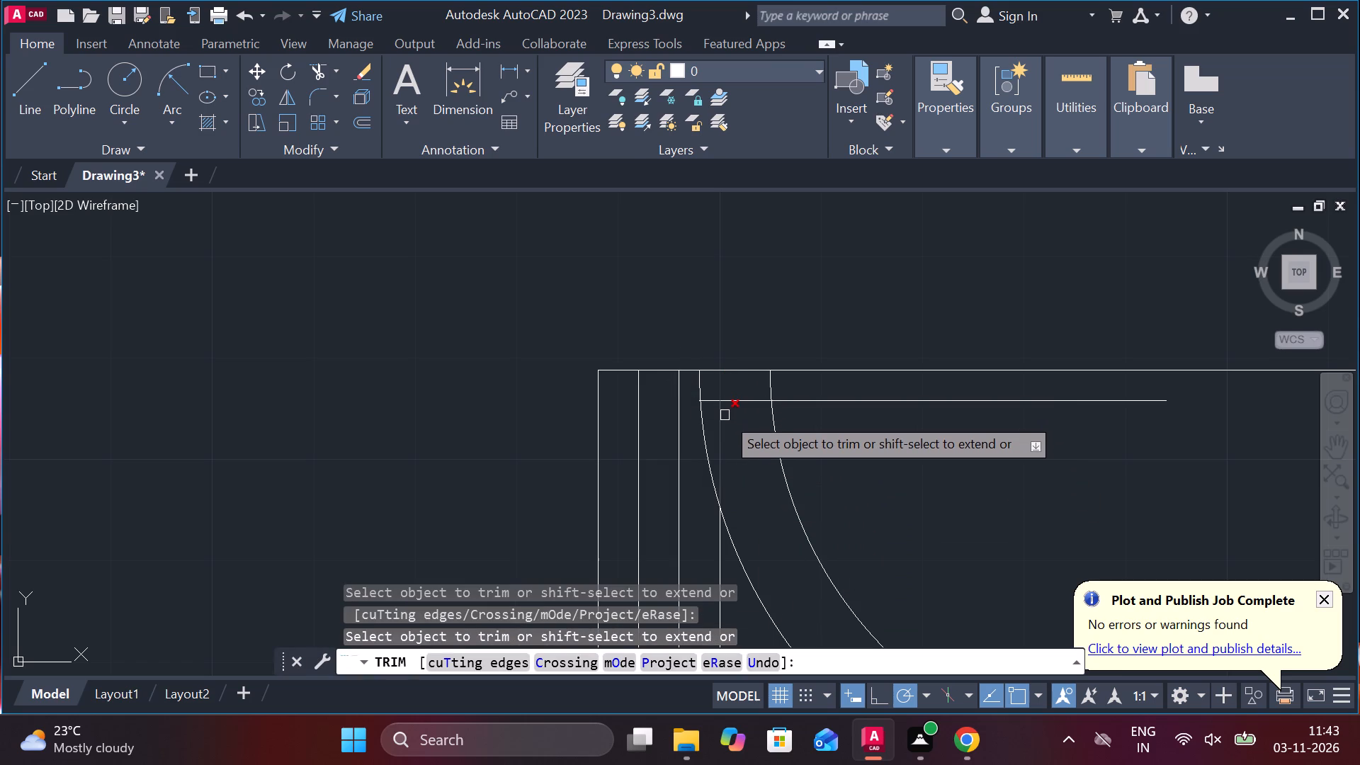
pyautogui.click(791, 370)
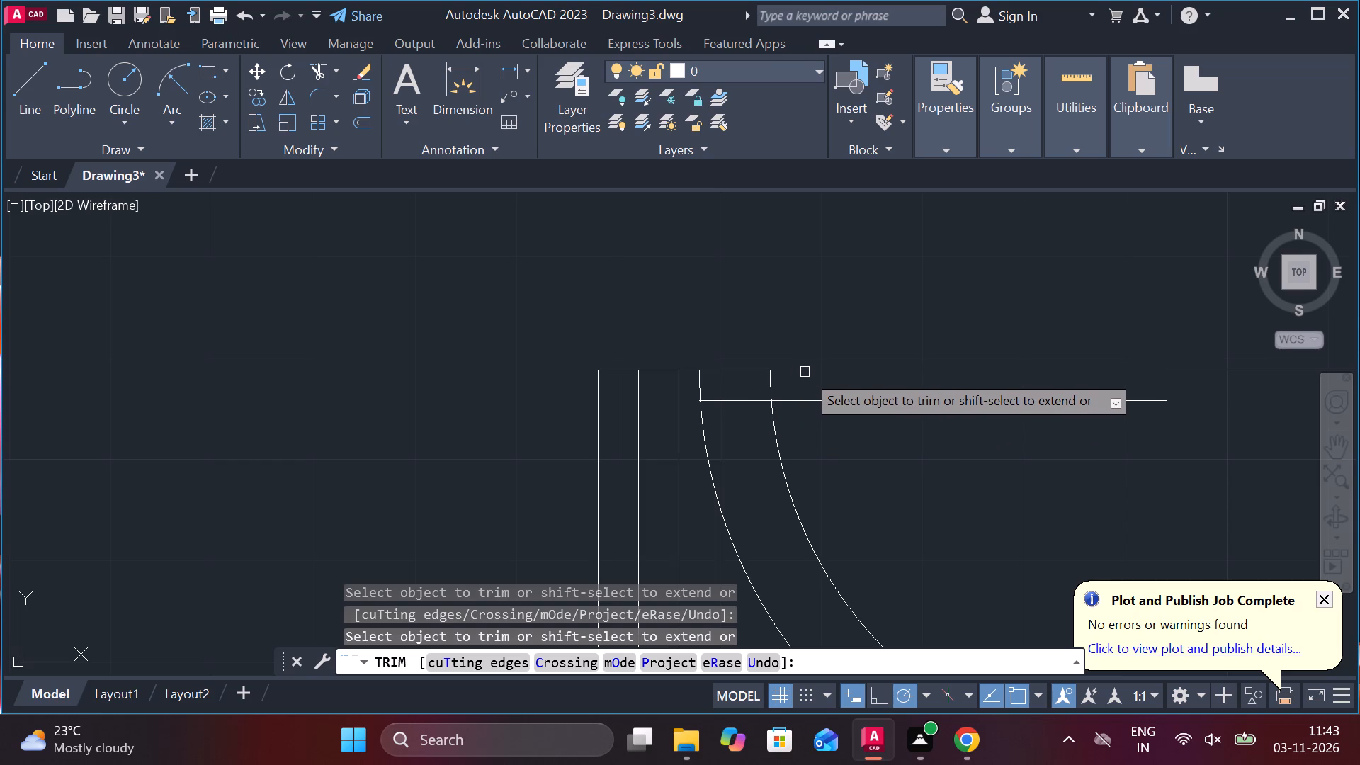
pyautogui.click(749, 372)
pyautogui.click(772, 383)
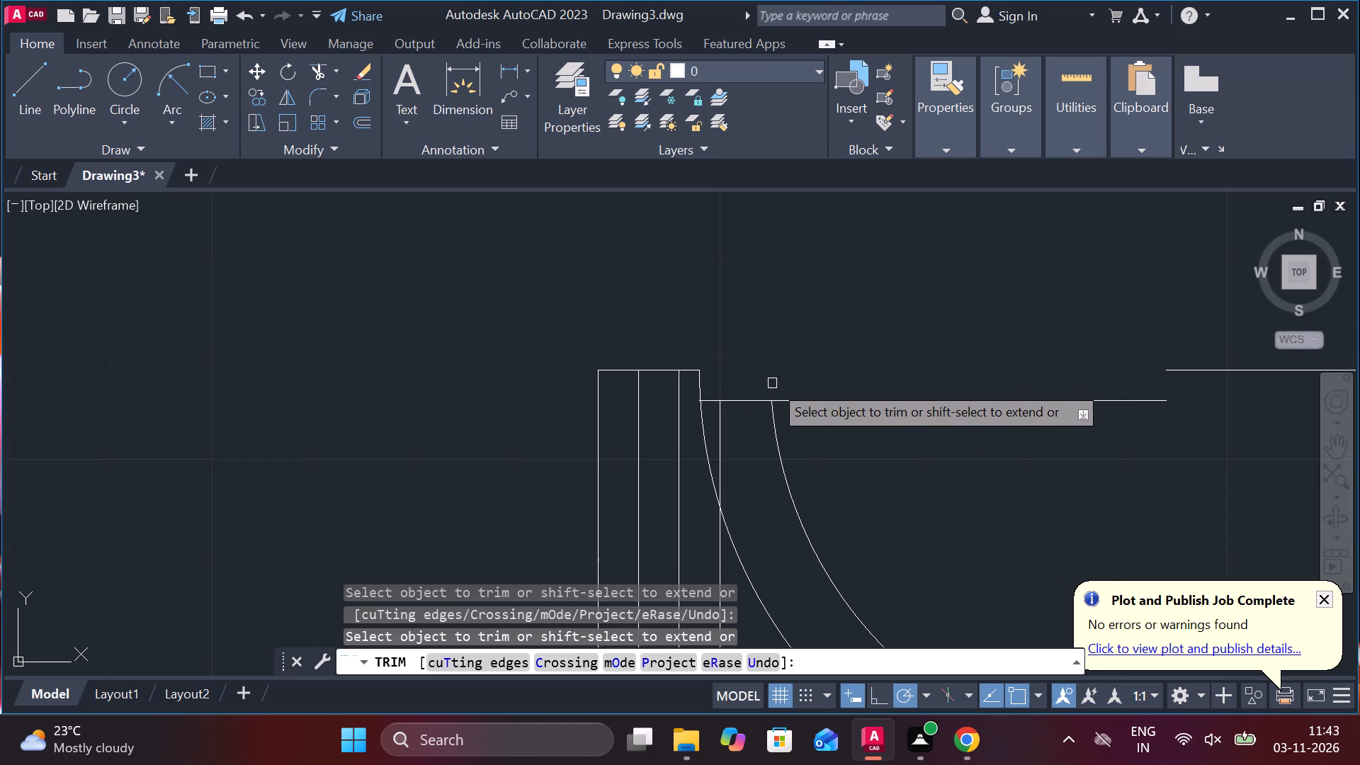
# Examine how the trimmed half ring and its left flange line up with the half-round view above.
pyautogui.scroll(-3, 774, 378)
pyautogui.moveTo(841, 302); pyautogui.dragTo(845, 329, button='middle')
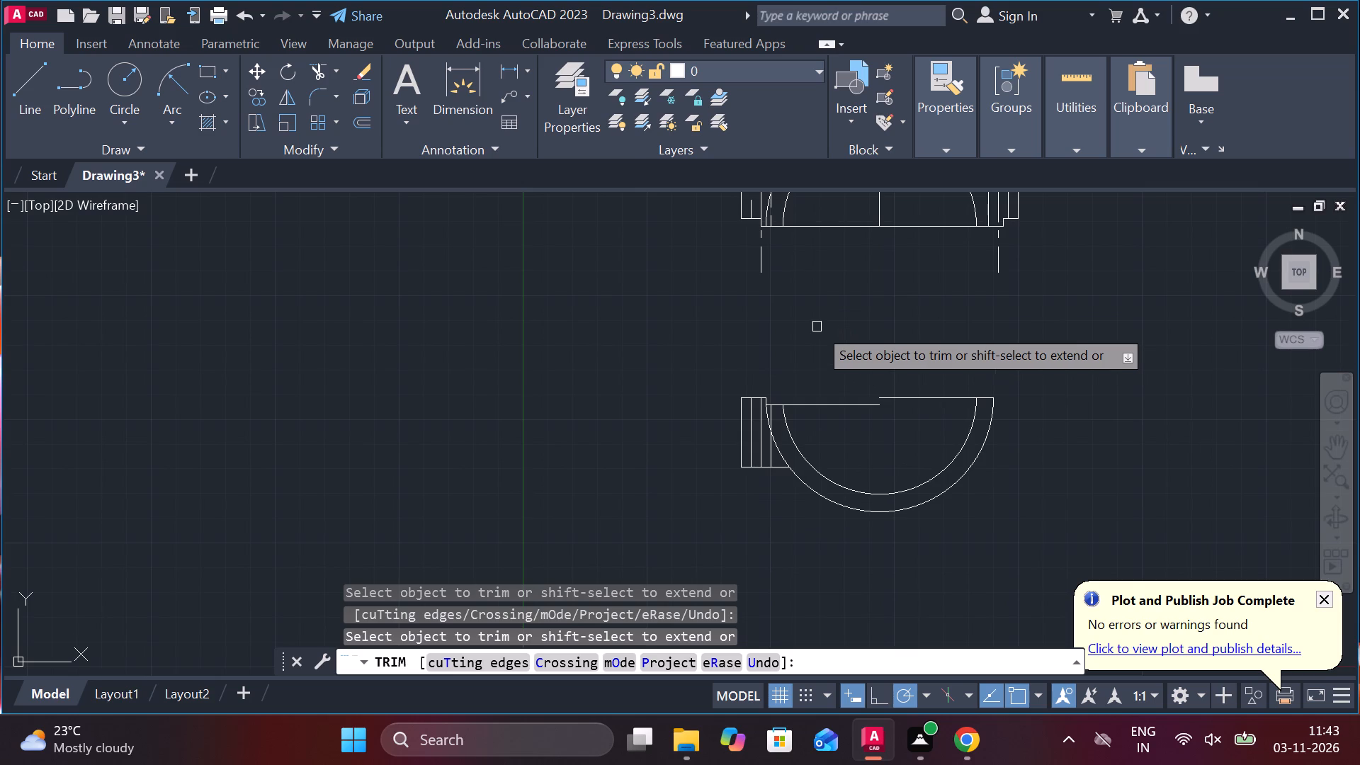
pyautogui.scroll(2, 797, 327)
pyautogui.moveTo(792, 339); pyautogui.dragTo(757, 277, button='middle')
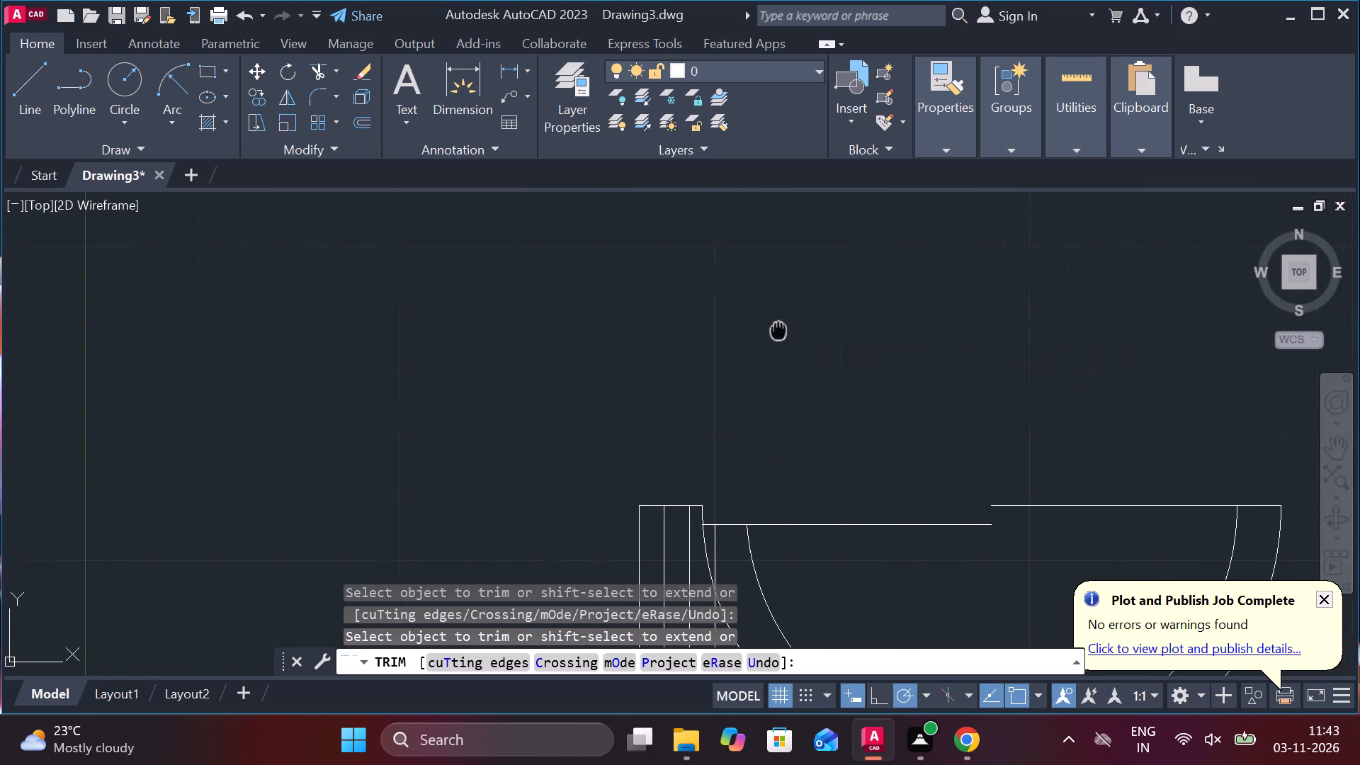
pyautogui.moveTo(757, 277); pyautogui.dragTo(726, 213, button='middle')
pyautogui.scroll(-3, 718, 289)
pyautogui.moveTo(727, 276); pyautogui.dragTo(728, 339, button='middle')
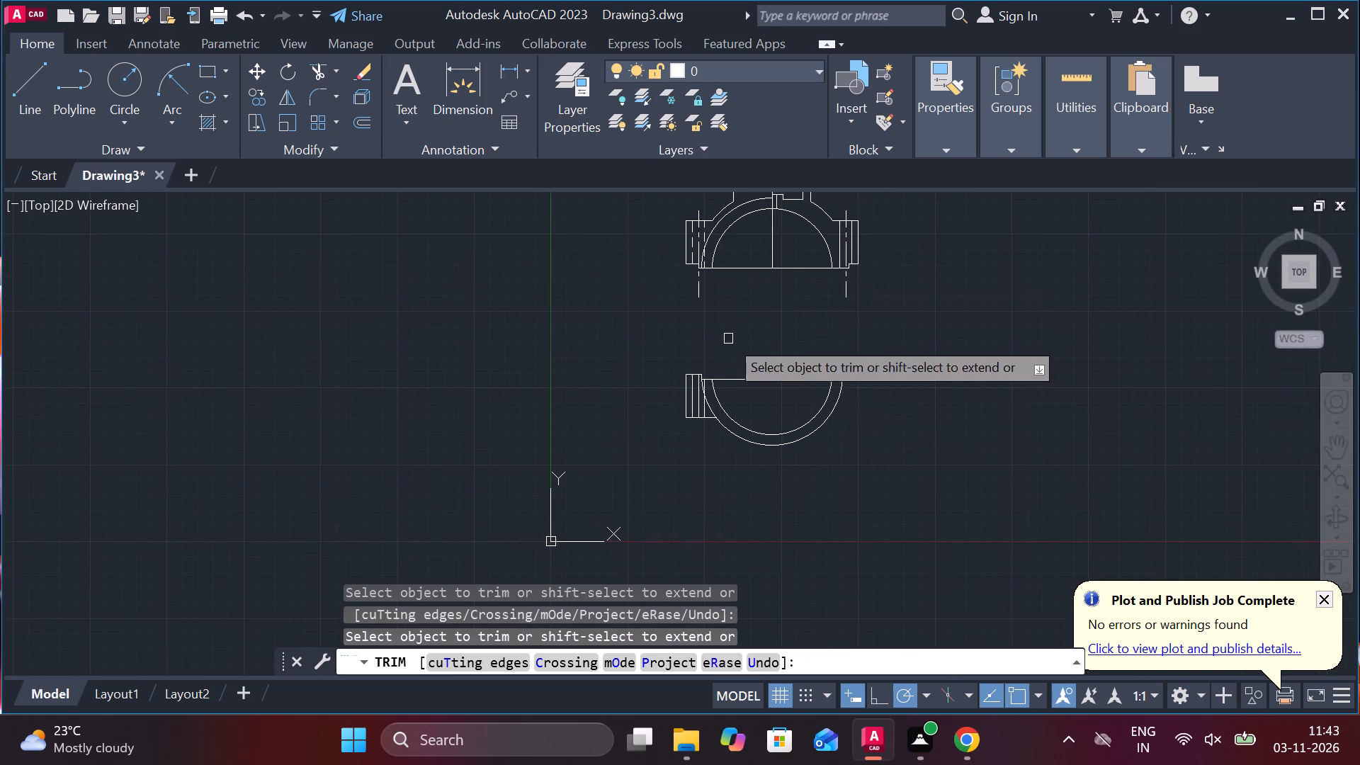
pyautogui.scroll(3, 726, 346)
pyautogui.moveTo(726, 346); pyautogui.dragTo(708, 266, button='middle')
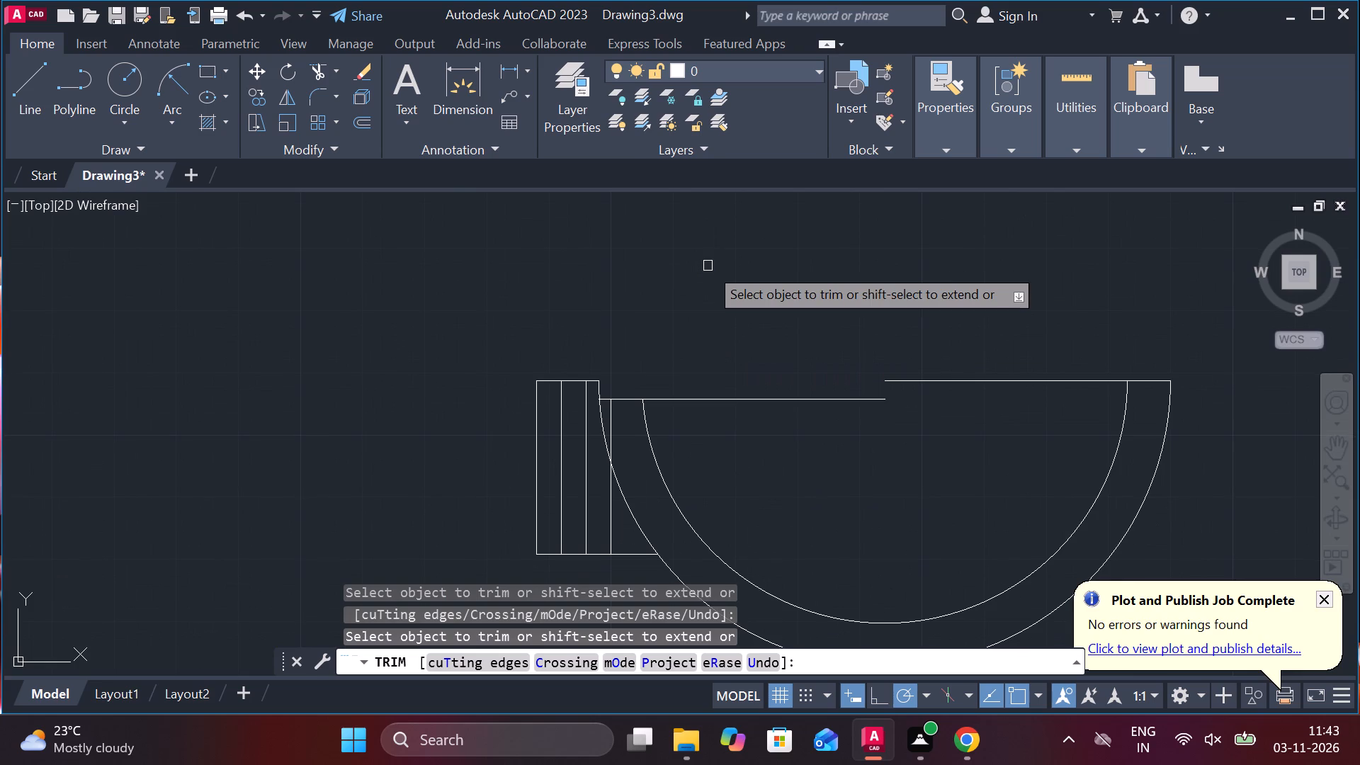
pyautogui.scroll(-3, 707, 268)
pyautogui.moveTo(720, 256); pyautogui.dragTo(719, 402, button='middle')
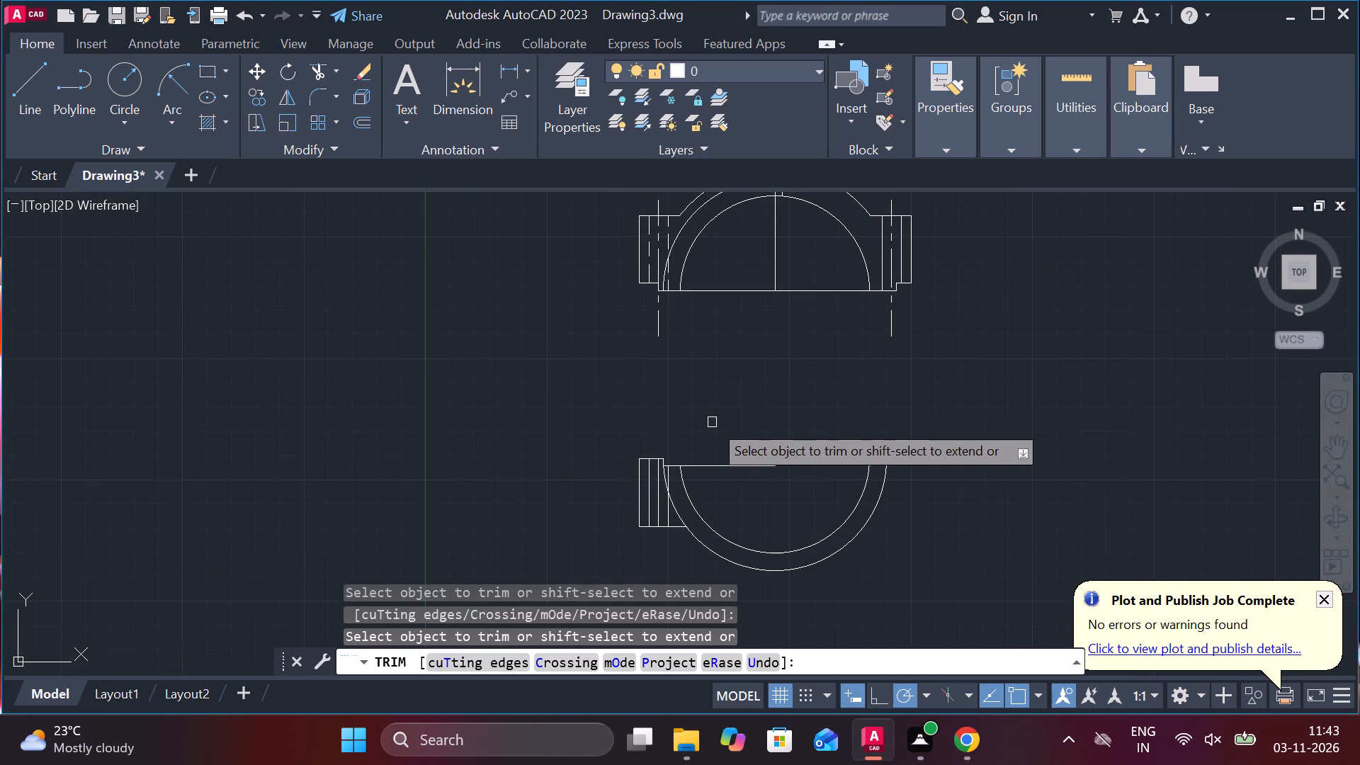
pyautogui.press('Escape')
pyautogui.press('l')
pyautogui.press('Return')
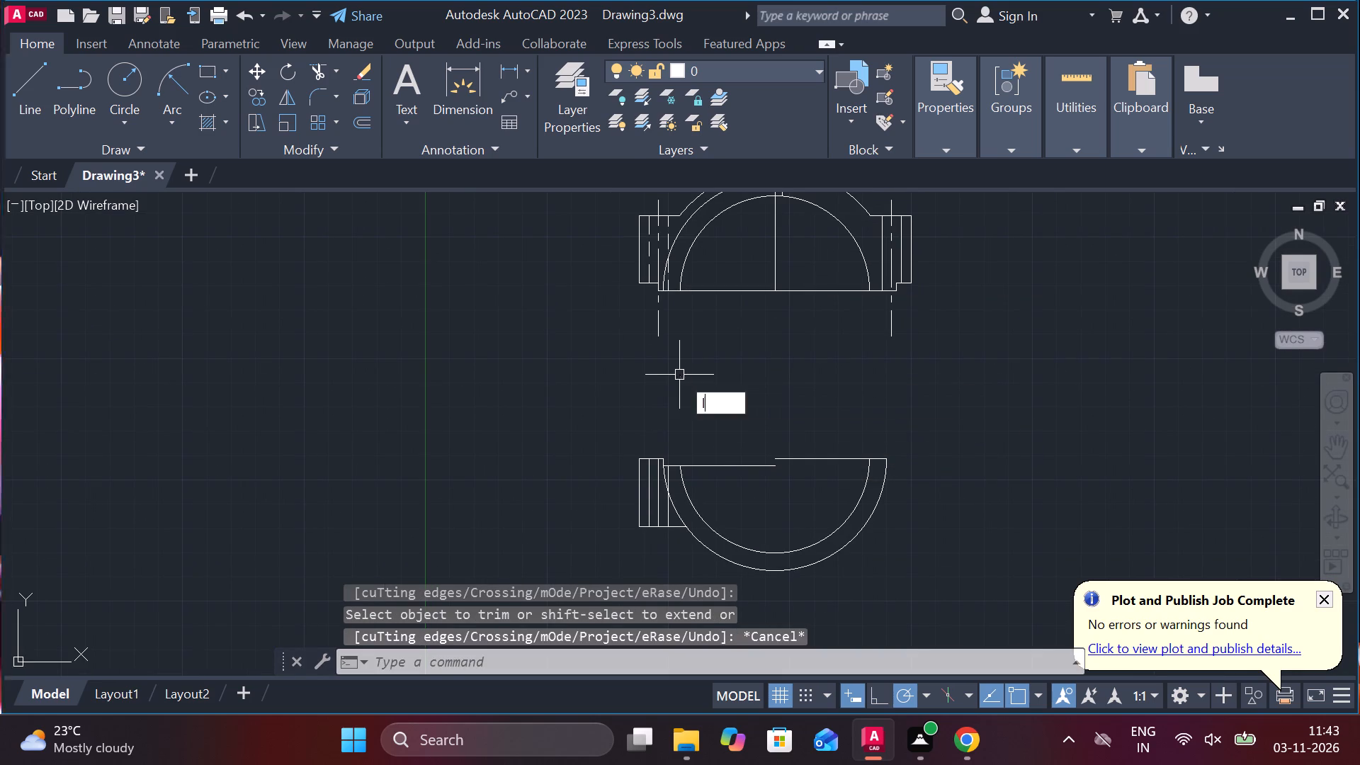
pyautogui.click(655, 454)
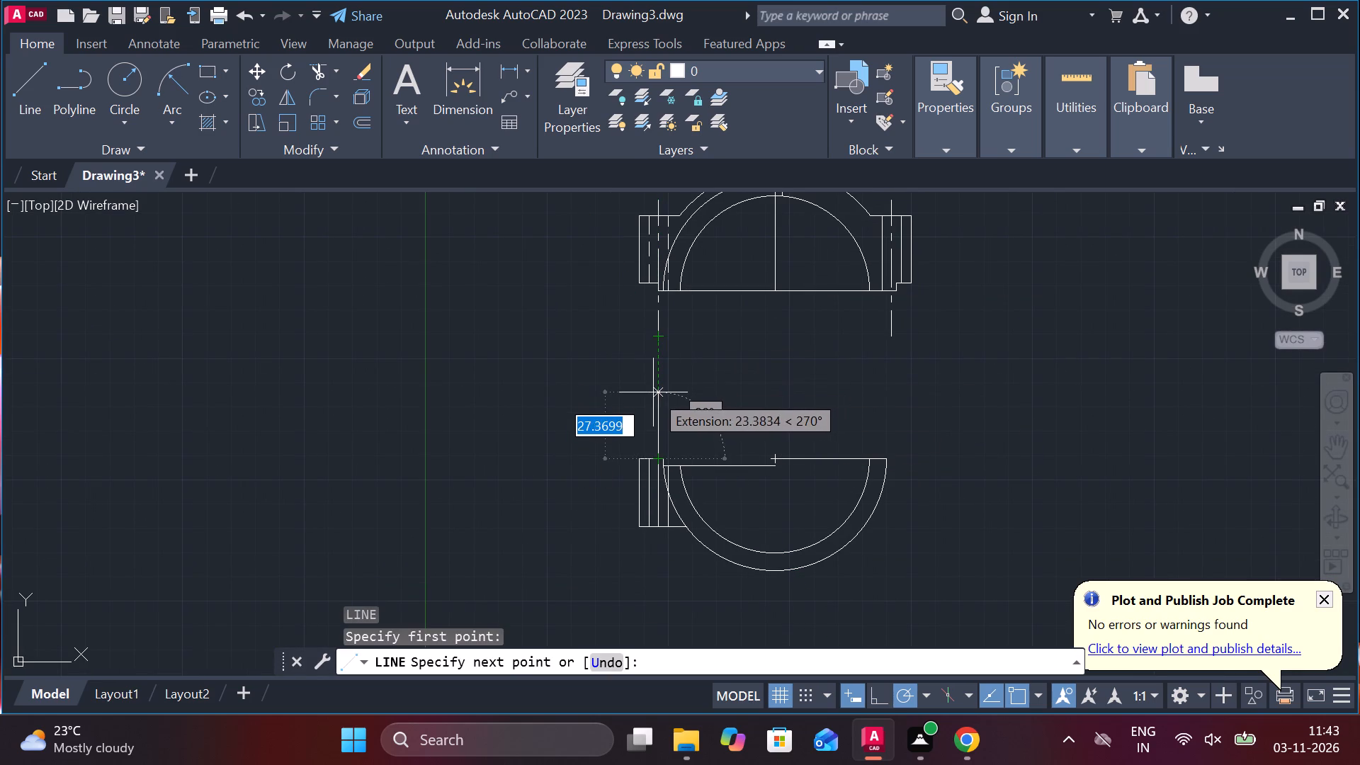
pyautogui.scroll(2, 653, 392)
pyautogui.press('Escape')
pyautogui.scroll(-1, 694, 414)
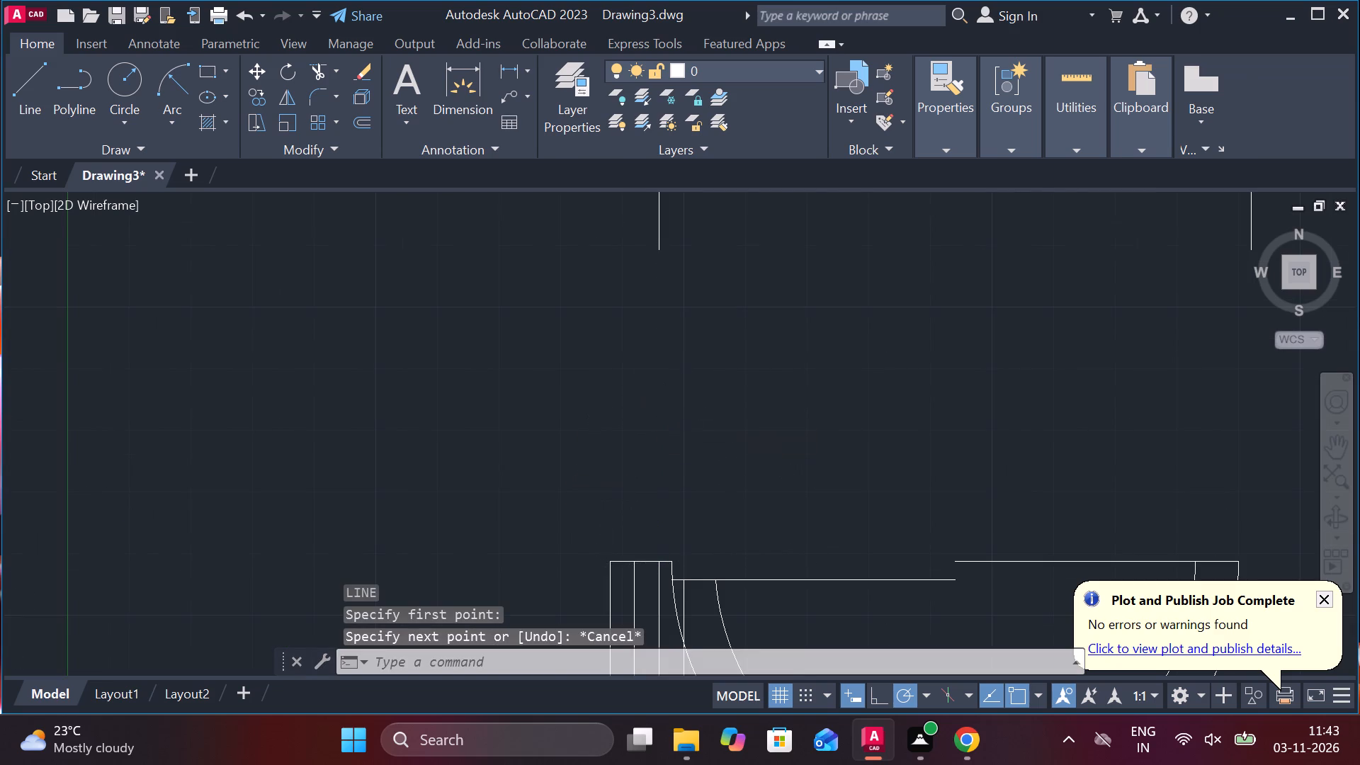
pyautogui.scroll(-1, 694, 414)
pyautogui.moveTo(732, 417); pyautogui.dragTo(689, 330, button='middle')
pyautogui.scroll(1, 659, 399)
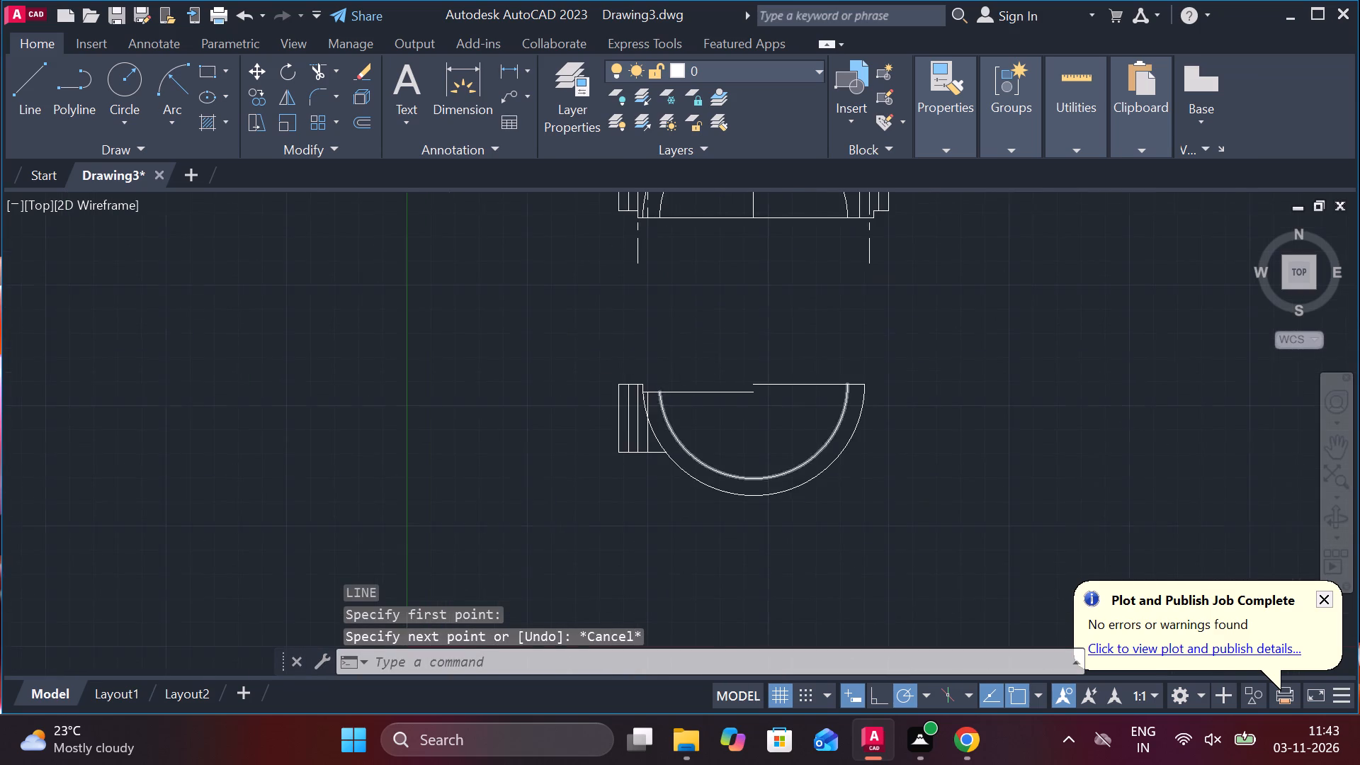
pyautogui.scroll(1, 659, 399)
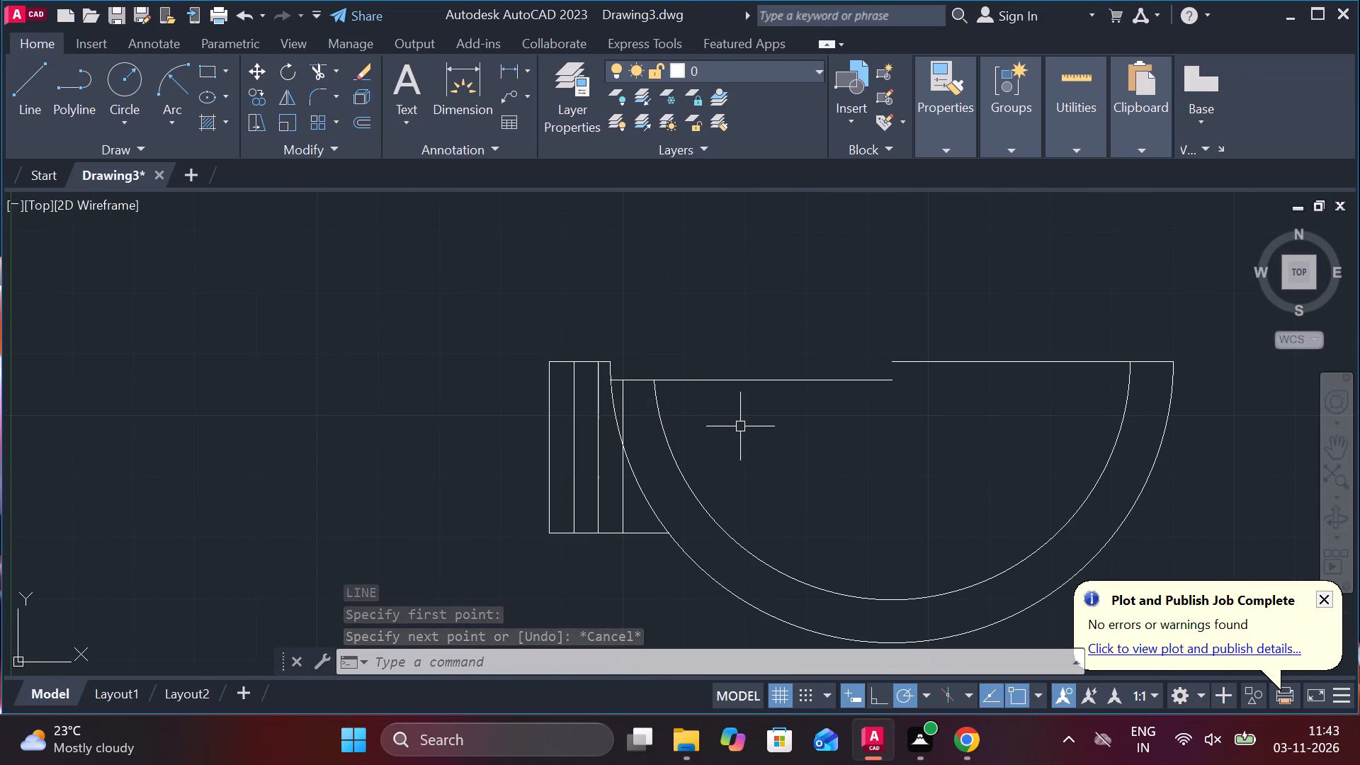
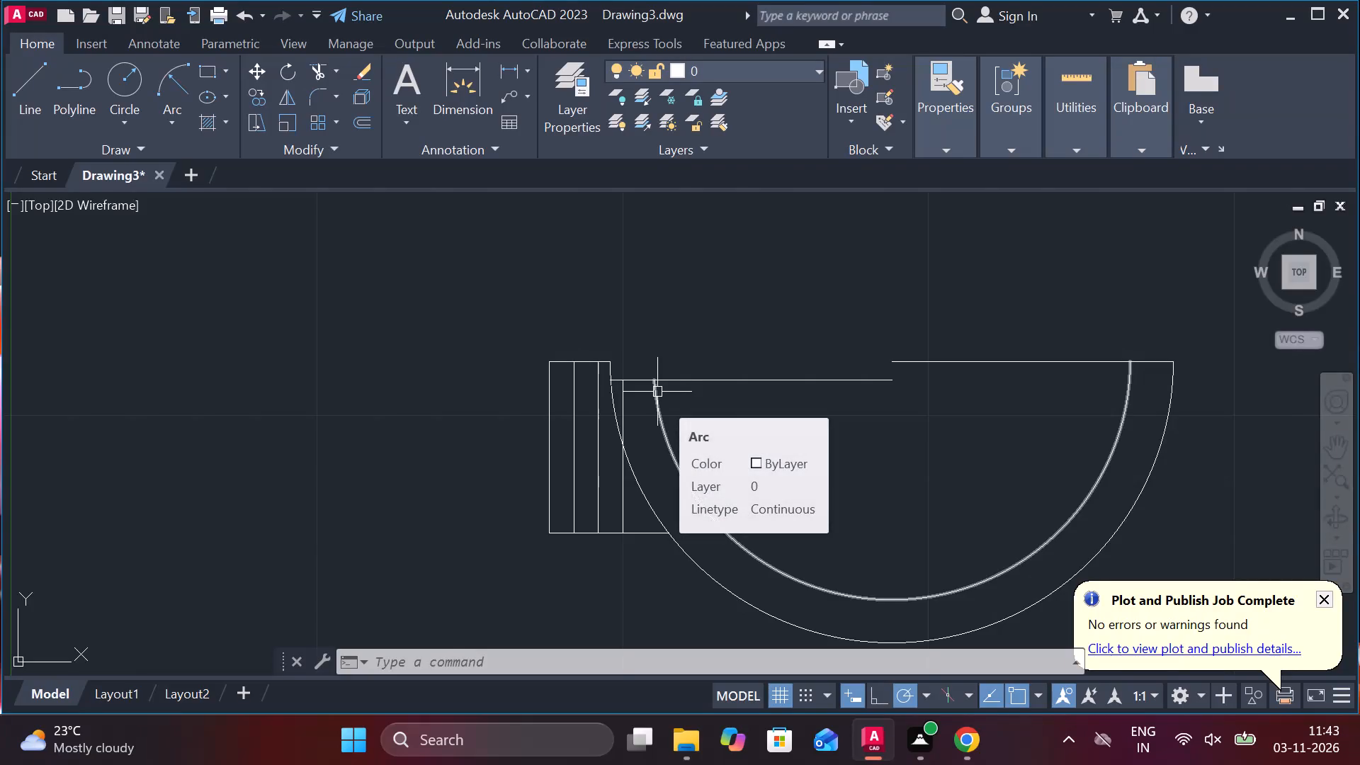
# Trim the half ring's two horizontal lines inside the inner arc, removing the lowered left line and the upper right line up to the centre.
pyautogui.scroll(2, 625, 393)
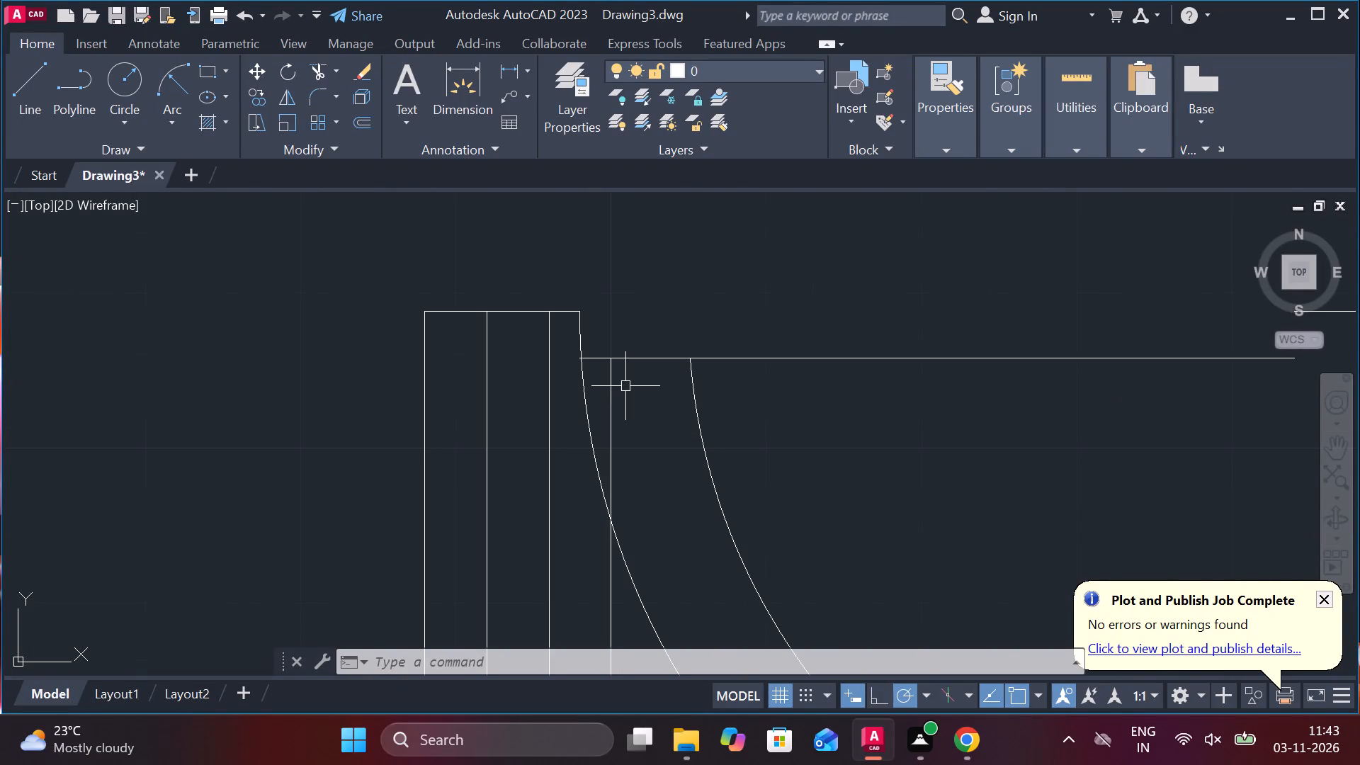
pyautogui.scroll(-2, 753, 423)
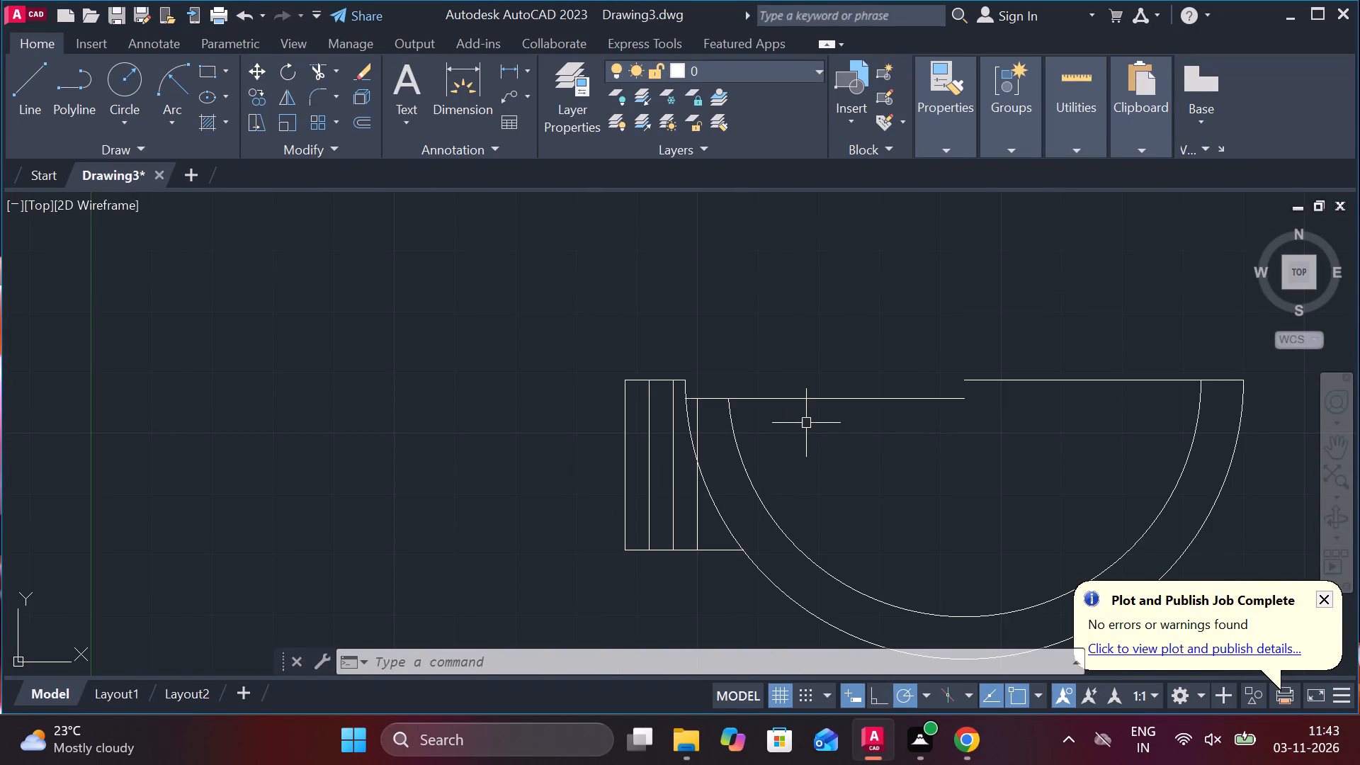
pyautogui.write('tr')
pyautogui.press('space')
pyautogui.click(790, 399)
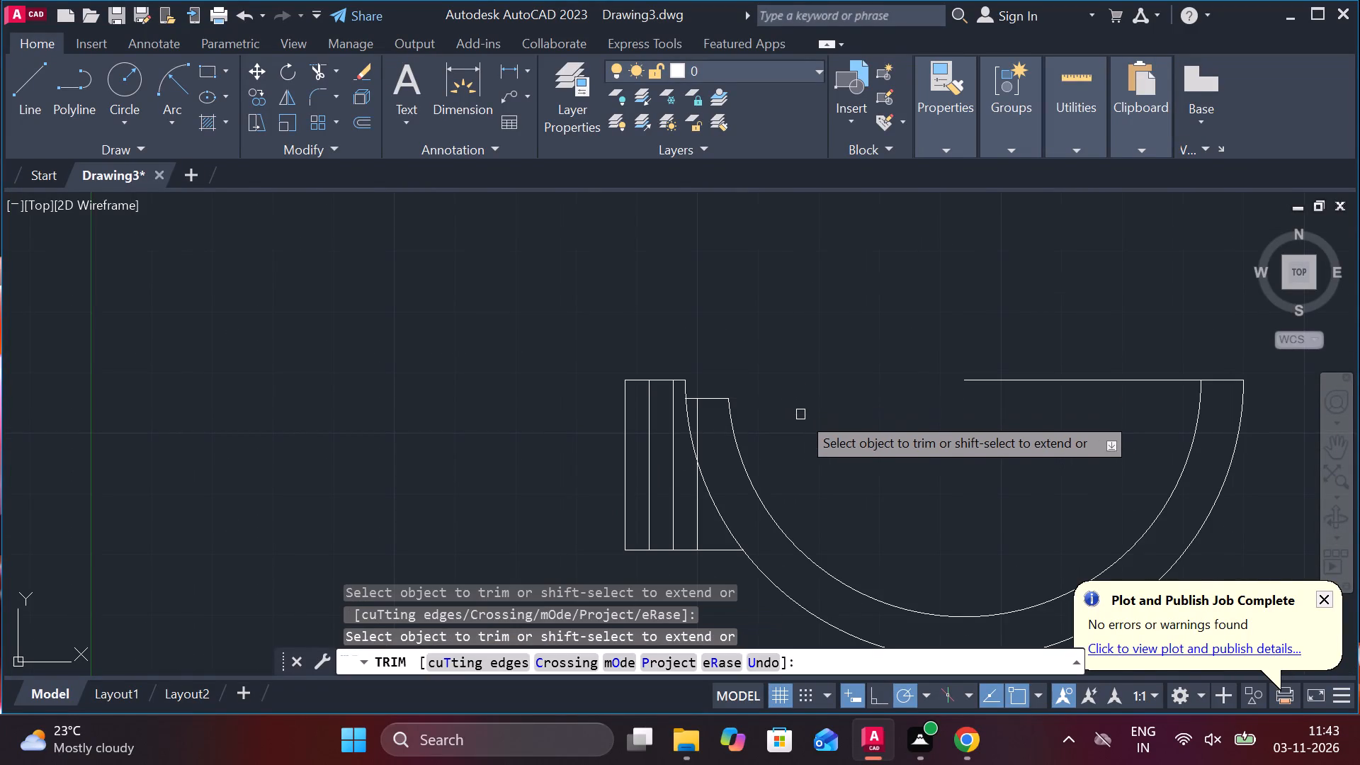
pyautogui.moveTo(805, 424); pyautogui.dragTo(781, 424, button='middle')
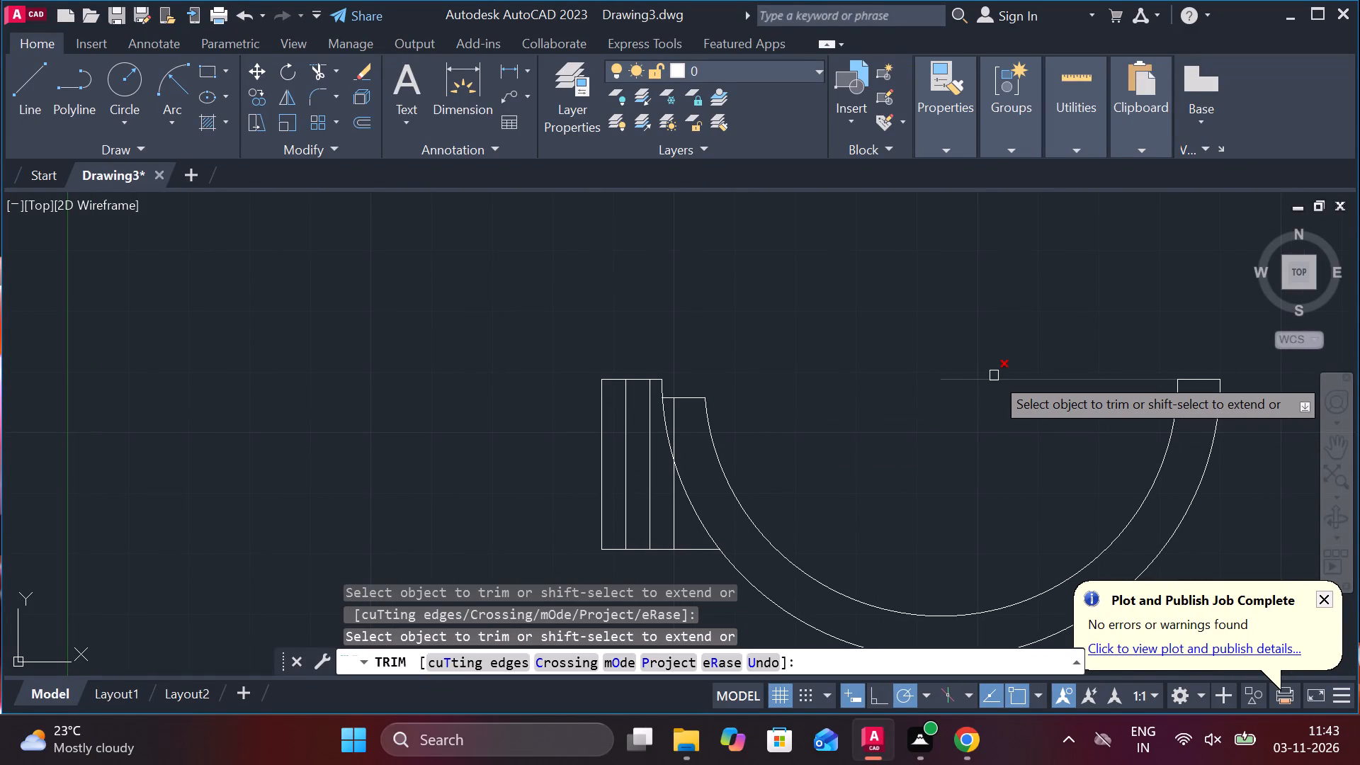
pyautogui.click(994, 375)
pyautogui.moveTo(987, 382); pyautogui.dragTo(947, 314, button='middle')
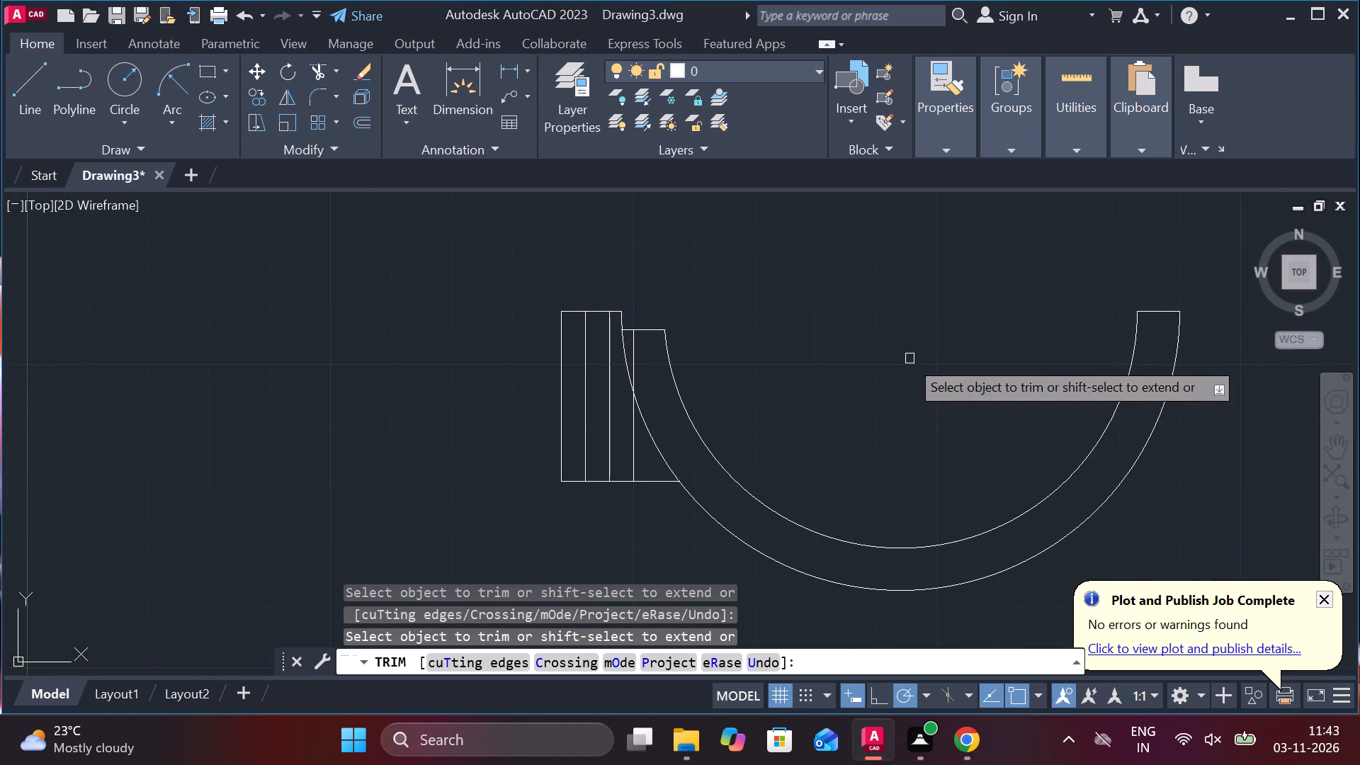
pyautogui.press('Escape')
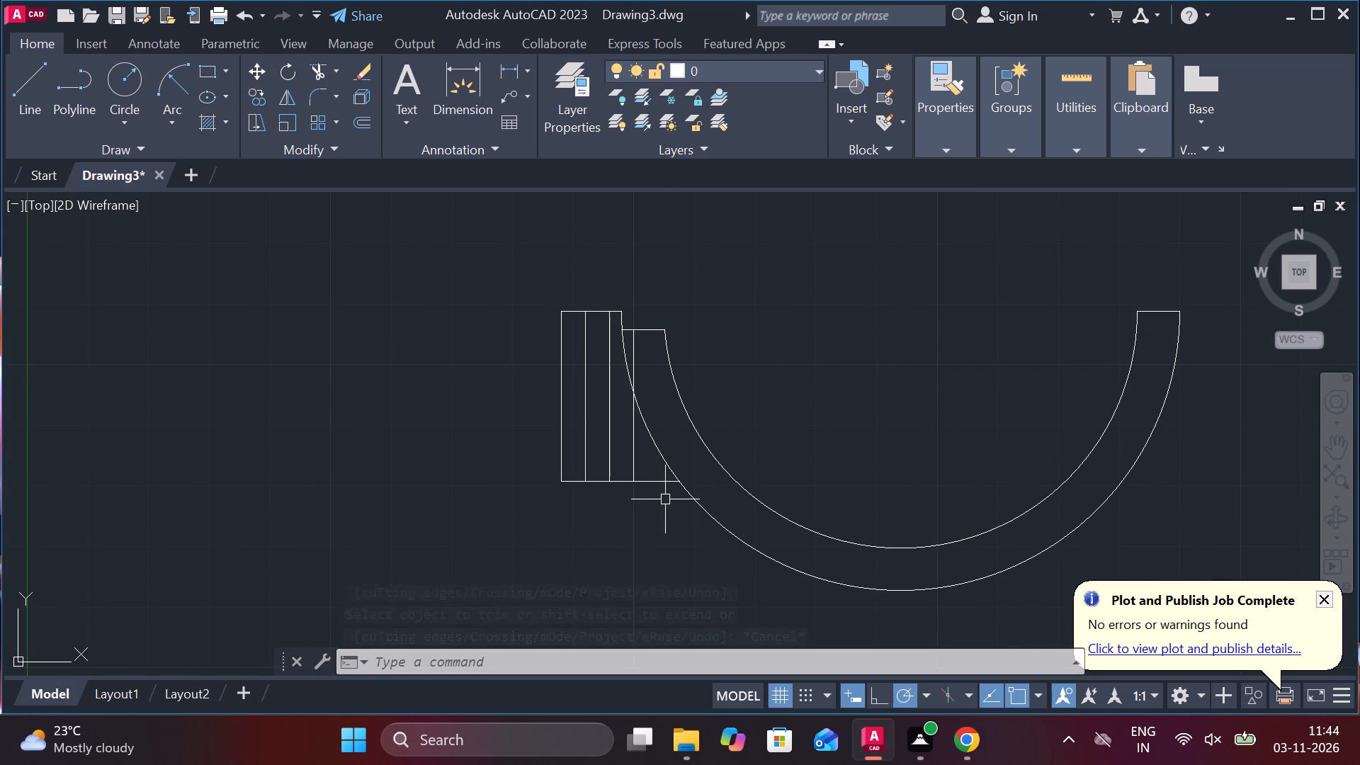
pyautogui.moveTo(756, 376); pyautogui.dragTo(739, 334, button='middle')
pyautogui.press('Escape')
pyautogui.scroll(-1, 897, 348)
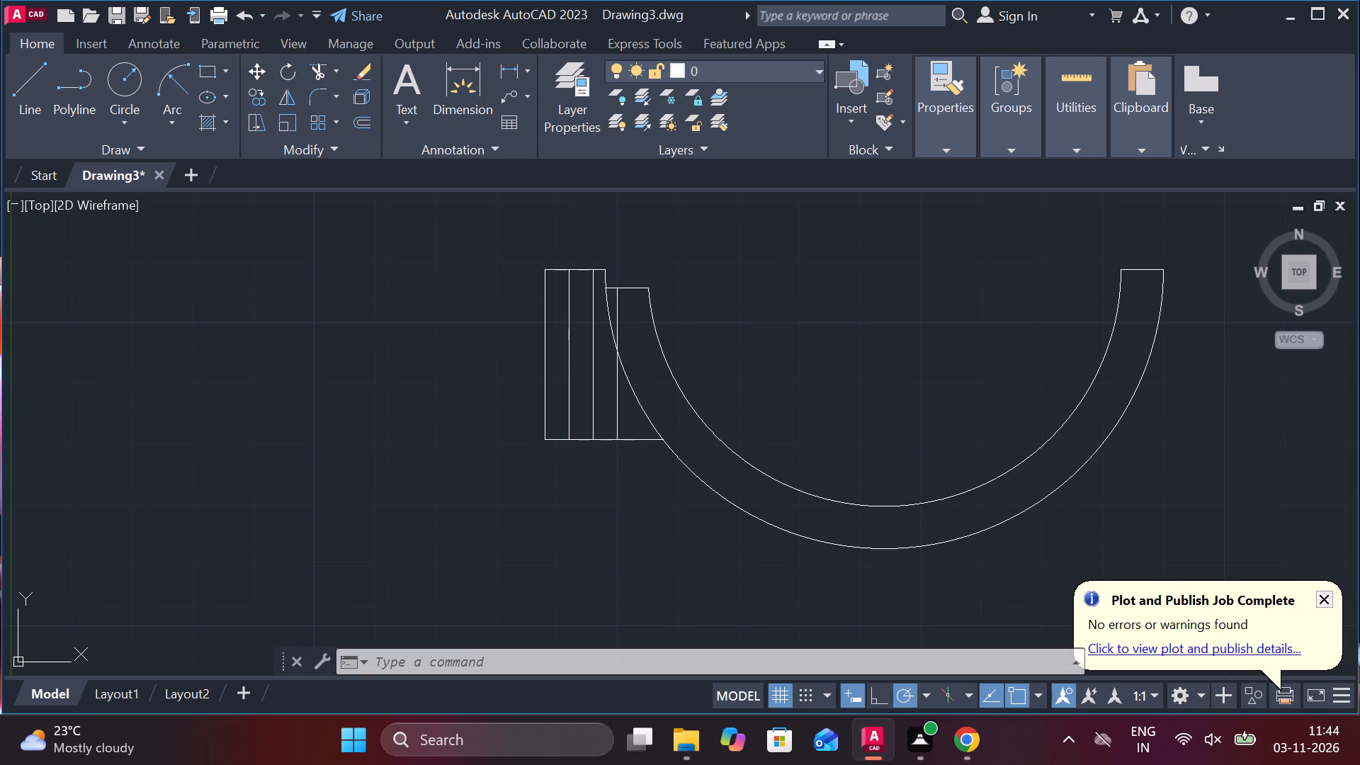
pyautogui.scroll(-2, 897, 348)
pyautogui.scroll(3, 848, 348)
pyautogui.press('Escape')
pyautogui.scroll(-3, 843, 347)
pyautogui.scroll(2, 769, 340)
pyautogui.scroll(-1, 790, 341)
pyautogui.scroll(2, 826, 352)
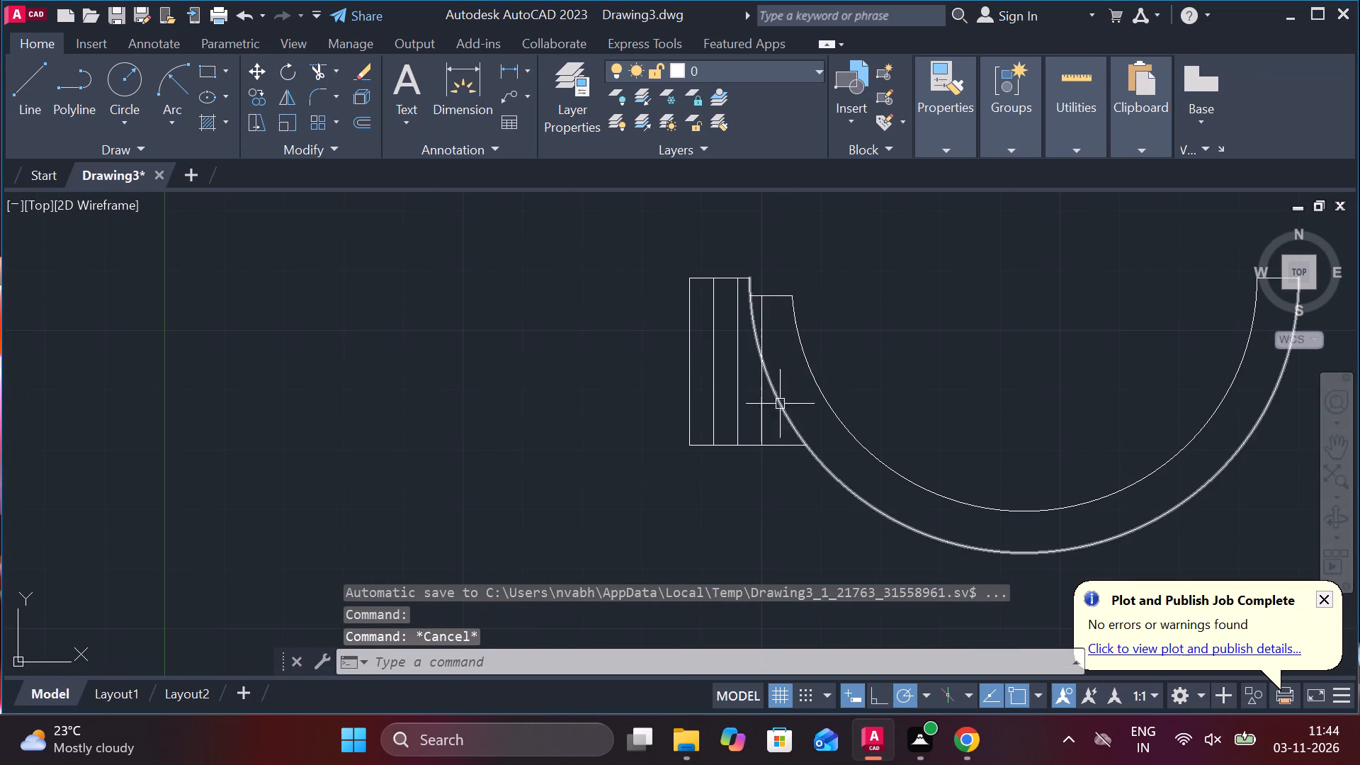
# Mirror the left flange's four vertical lines and bottom line about the half ring's vertical centreline, keeping the originals.
pyautogui.moveTo(755, 467); pyautogui.dragTo(749, 461)
pyautogui.click(665, 402)
pyautogui.click(761, 390)
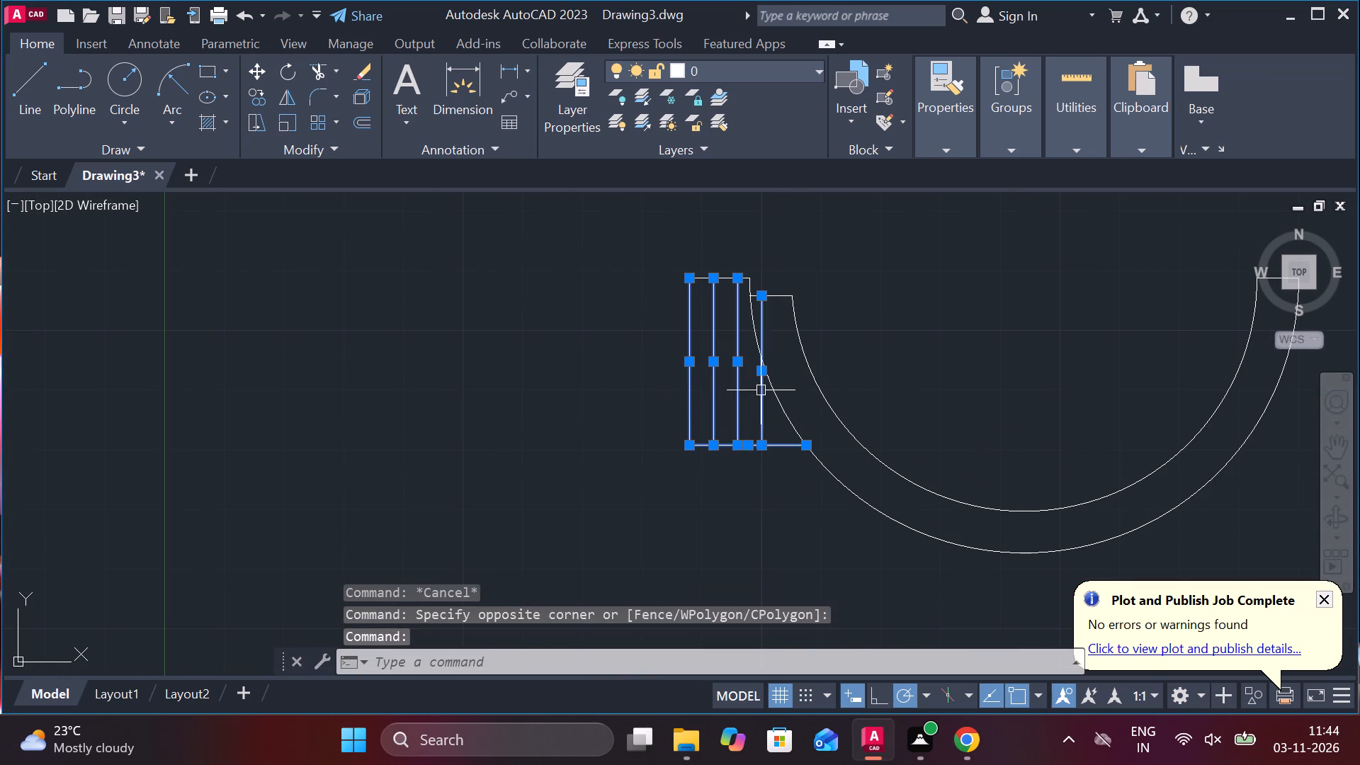
pyautogui.scroll(3, 759, 302)
pyautogui.scroll(-3, 759, 302)
pyautogui.moveTo(875, 292); pyautogui.dragTo(807, 283, button='middle')
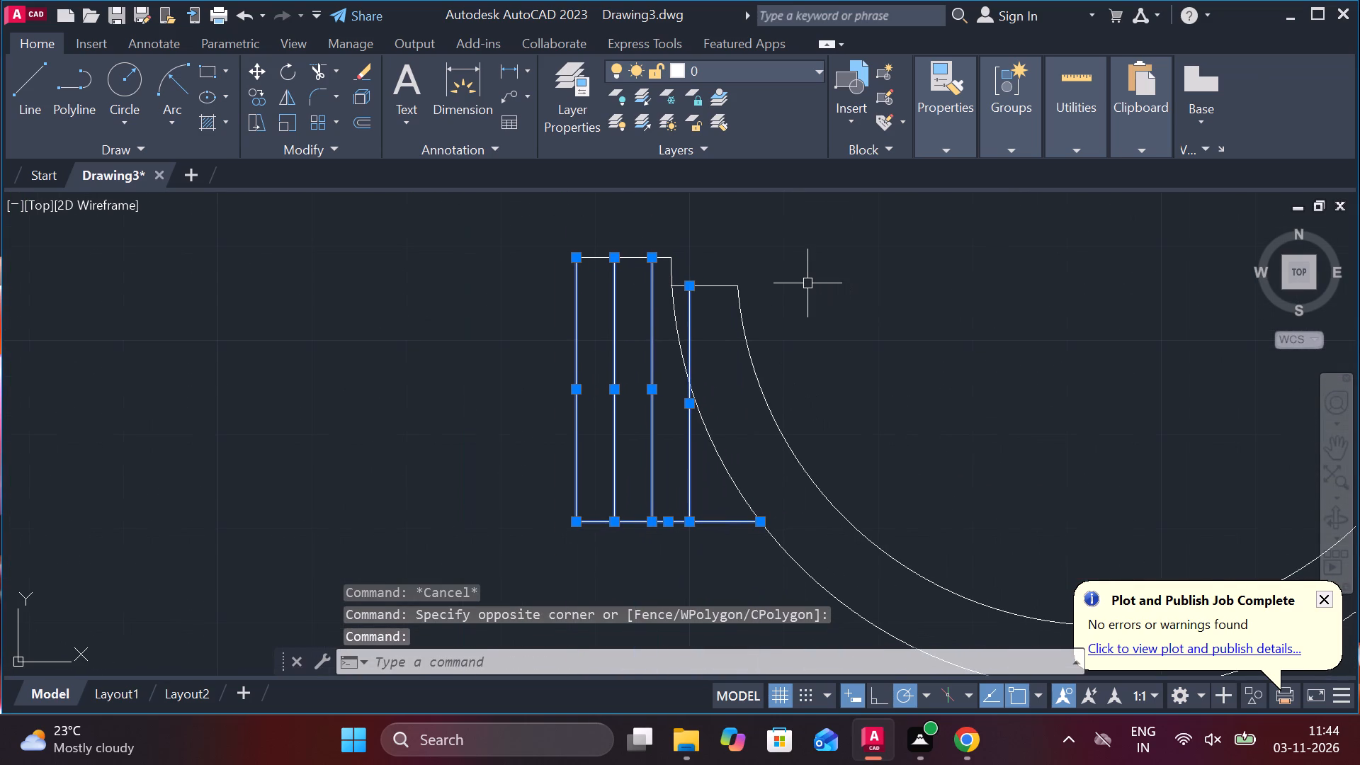
pyautogui.write('mi')
pyautogui.press('Return')
pyautogui.scroll(-2, 807, 283)
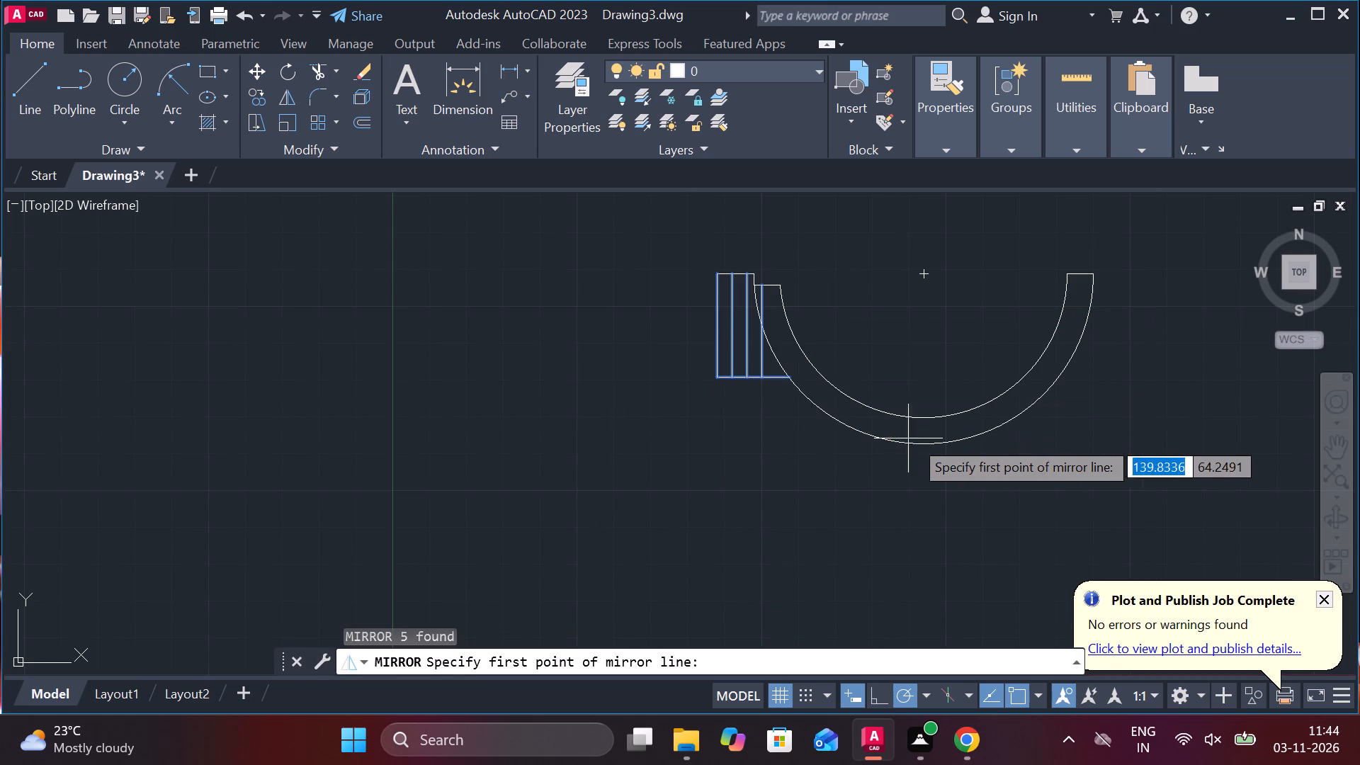
pyautogui.click(929, 438)
pyautogui.click(927, 276)
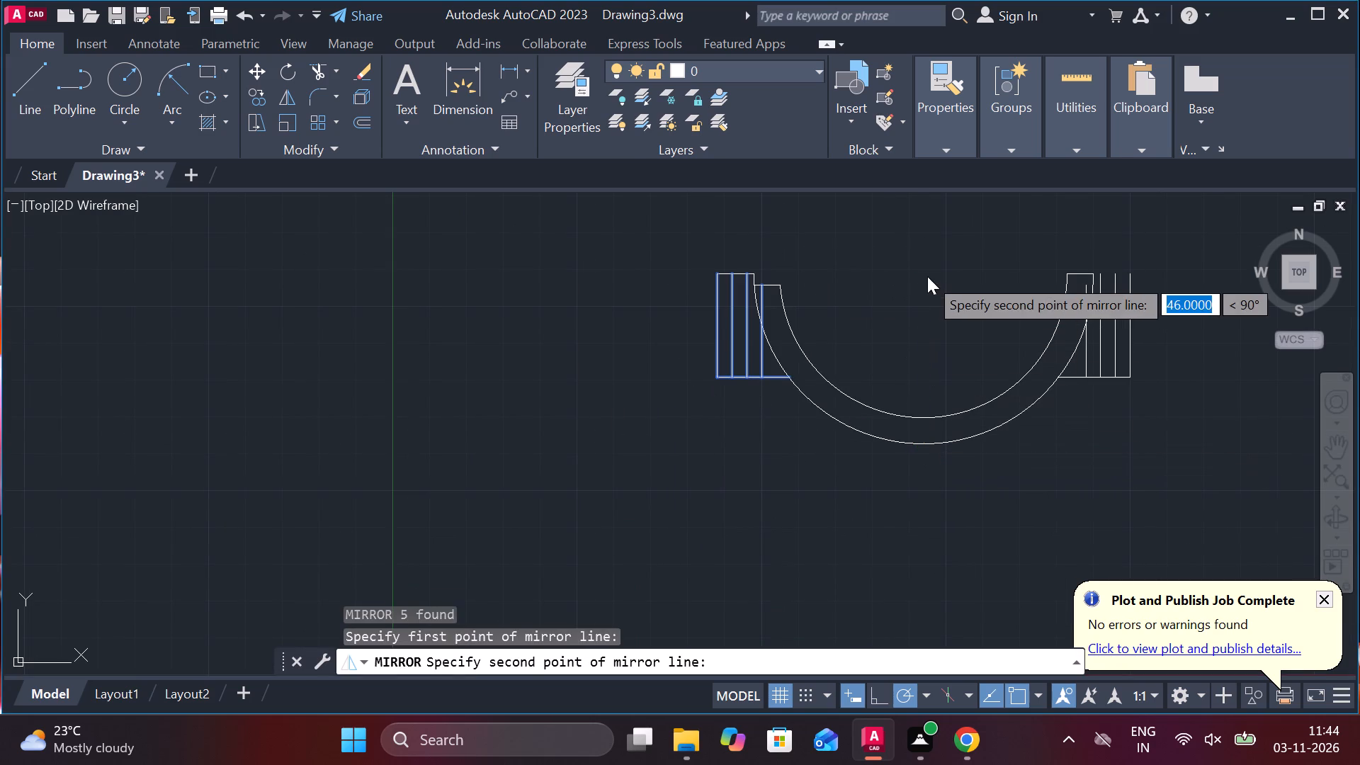
pyautogui.moveTo(963, 356); pyautogui.dragTo(927, 276)
pyautogui.moveTo(933, 269); pyautogui.dragTo(875, 282, button='middle')
pyautogui.scroll(1, 929, 263)
pyautogui.moveTo(939, 304); pyautogui.dragTo(894, 304, button='middle')
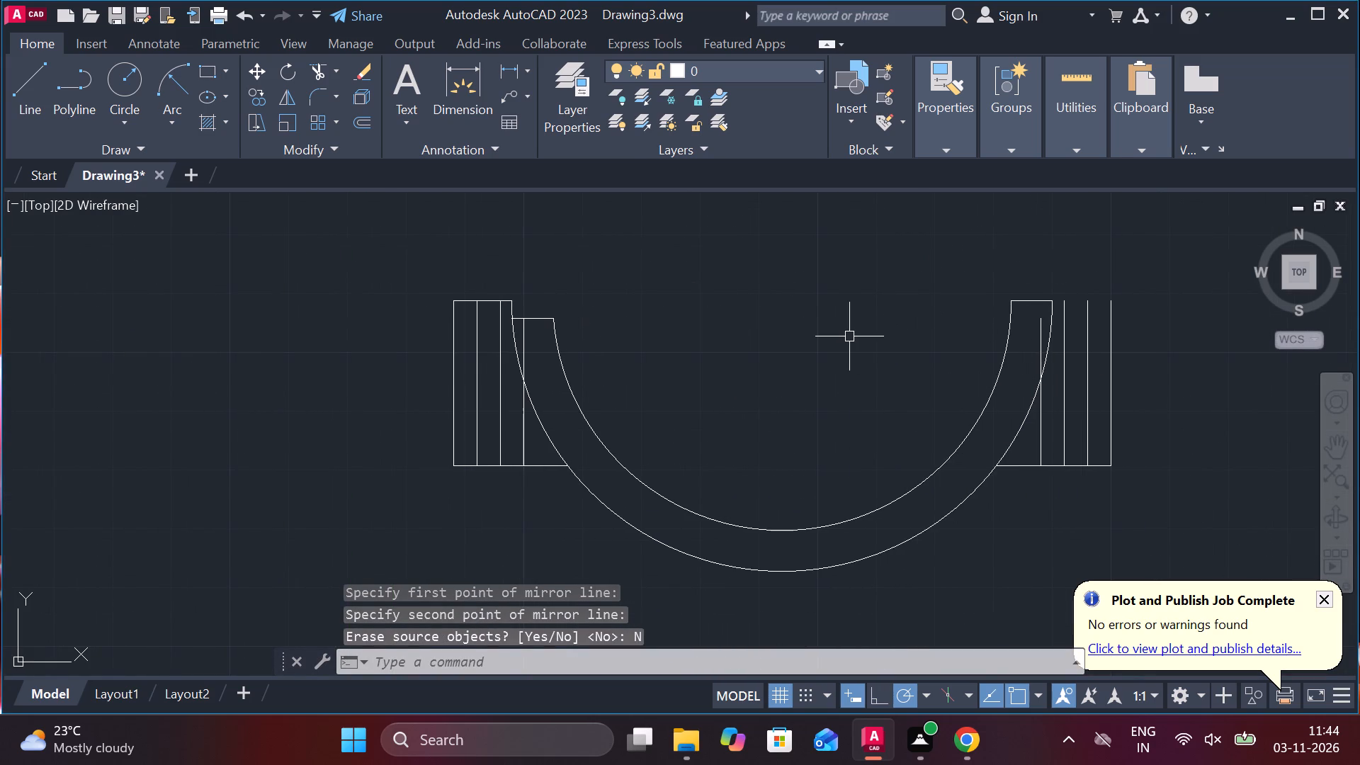
# Draw a horizontal line about 101 units long from the left step's inner corner to beyond the right flange.
pyautogui.press('l')
pyautogui.press('Return')
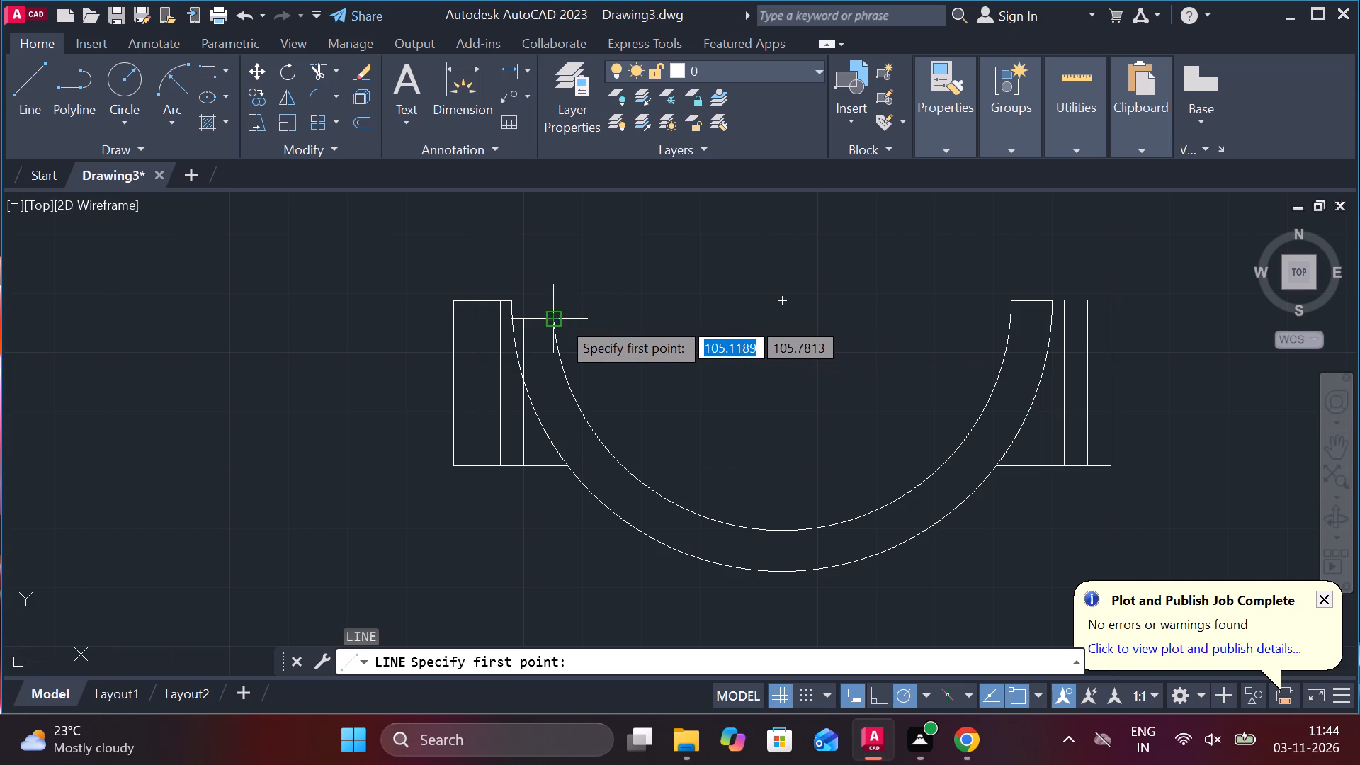
pyautogui.click(560, 319)
pyautogui.click(1157, 312)
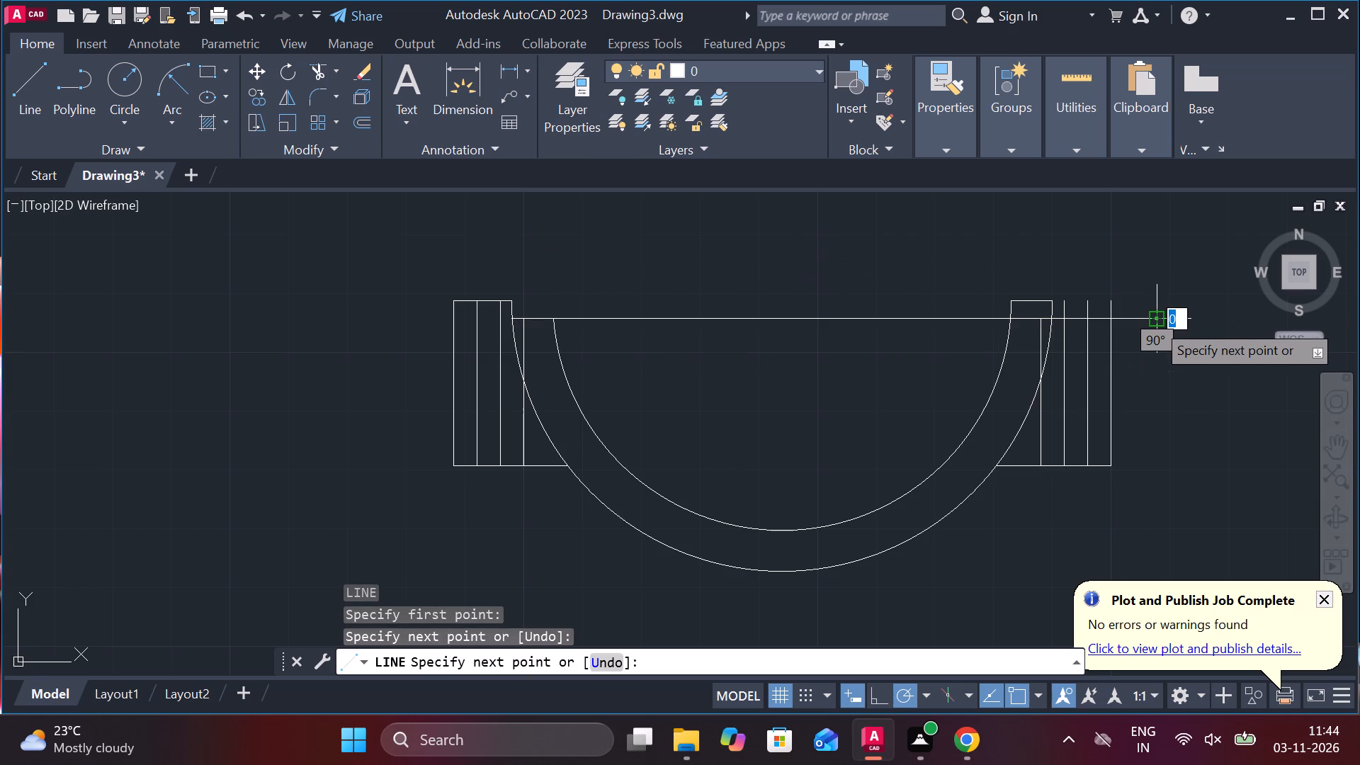
pyautogui.hotkey('ctrl', 'z')
pyautogui.scroll(2, 1138, 312)
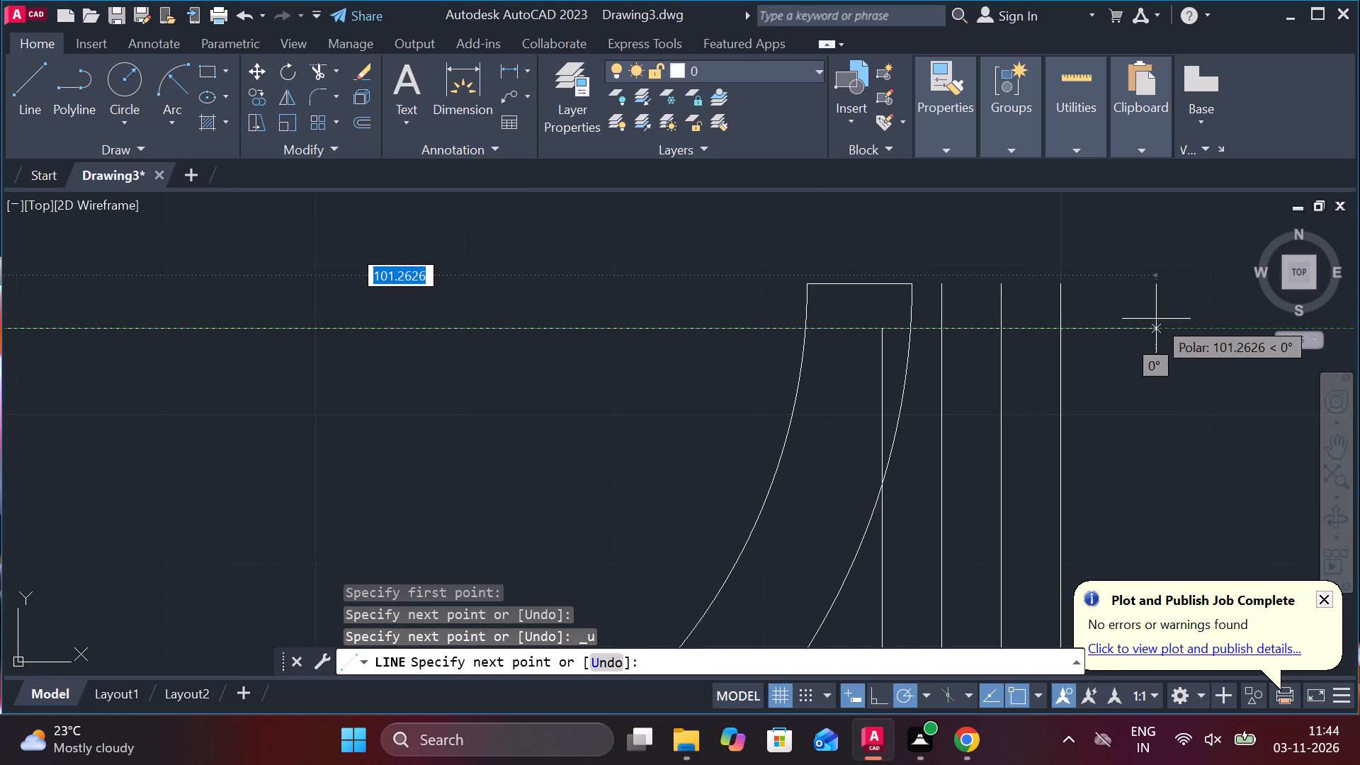
pyautogui.click(1156, 319)
pyautogui.press('Escape')
pyautogui.scroll(-2, 1155, 343)
# Trim the new horizontal line between the two sides of the inner arc.
pyautogui.write('tr')
pyautogui.press('space')
pyautogui.click(618, 343)
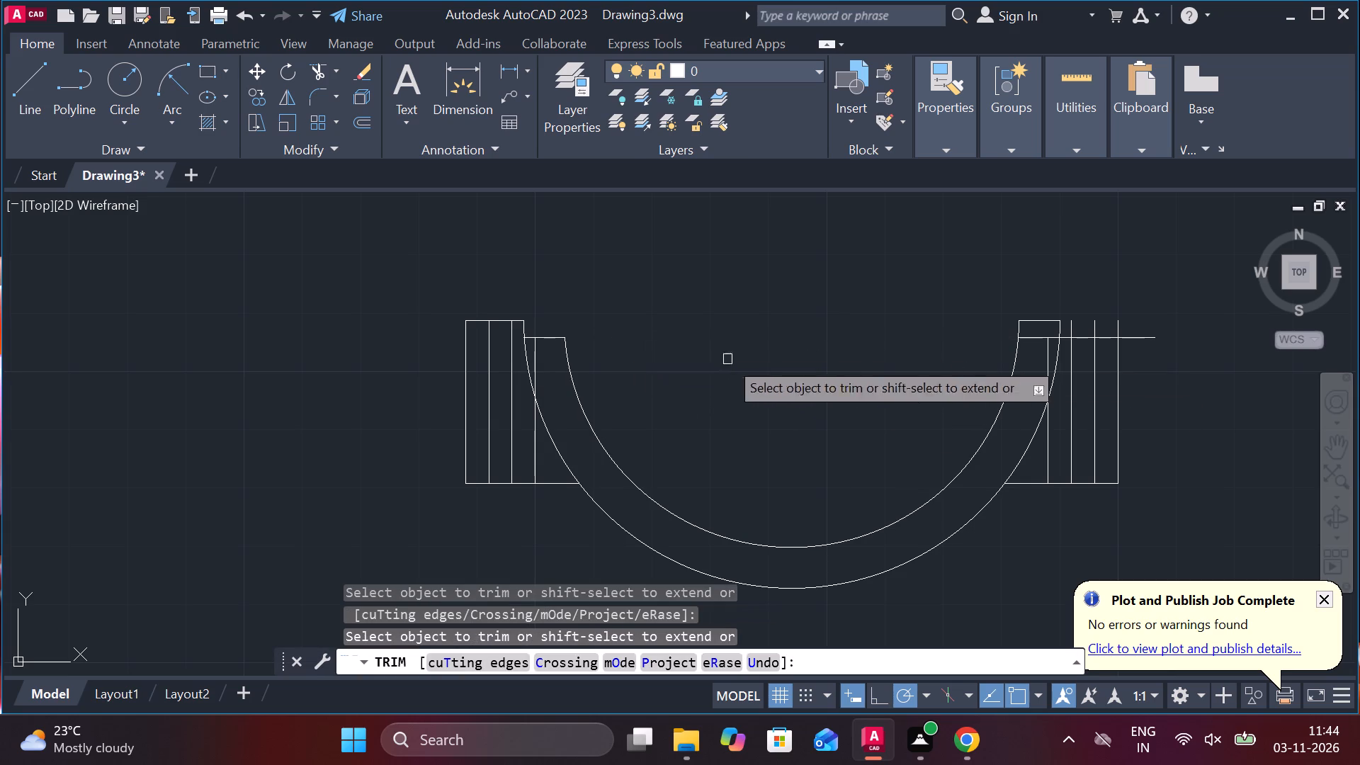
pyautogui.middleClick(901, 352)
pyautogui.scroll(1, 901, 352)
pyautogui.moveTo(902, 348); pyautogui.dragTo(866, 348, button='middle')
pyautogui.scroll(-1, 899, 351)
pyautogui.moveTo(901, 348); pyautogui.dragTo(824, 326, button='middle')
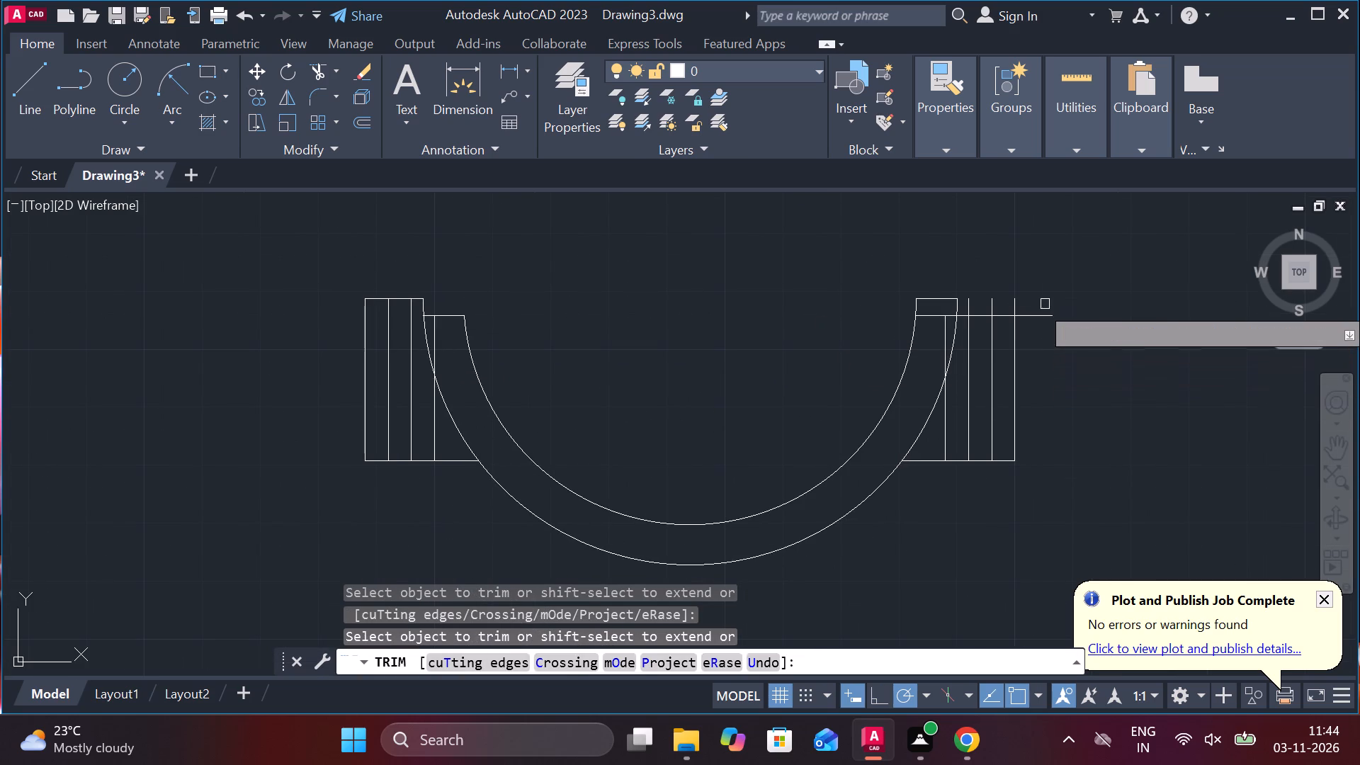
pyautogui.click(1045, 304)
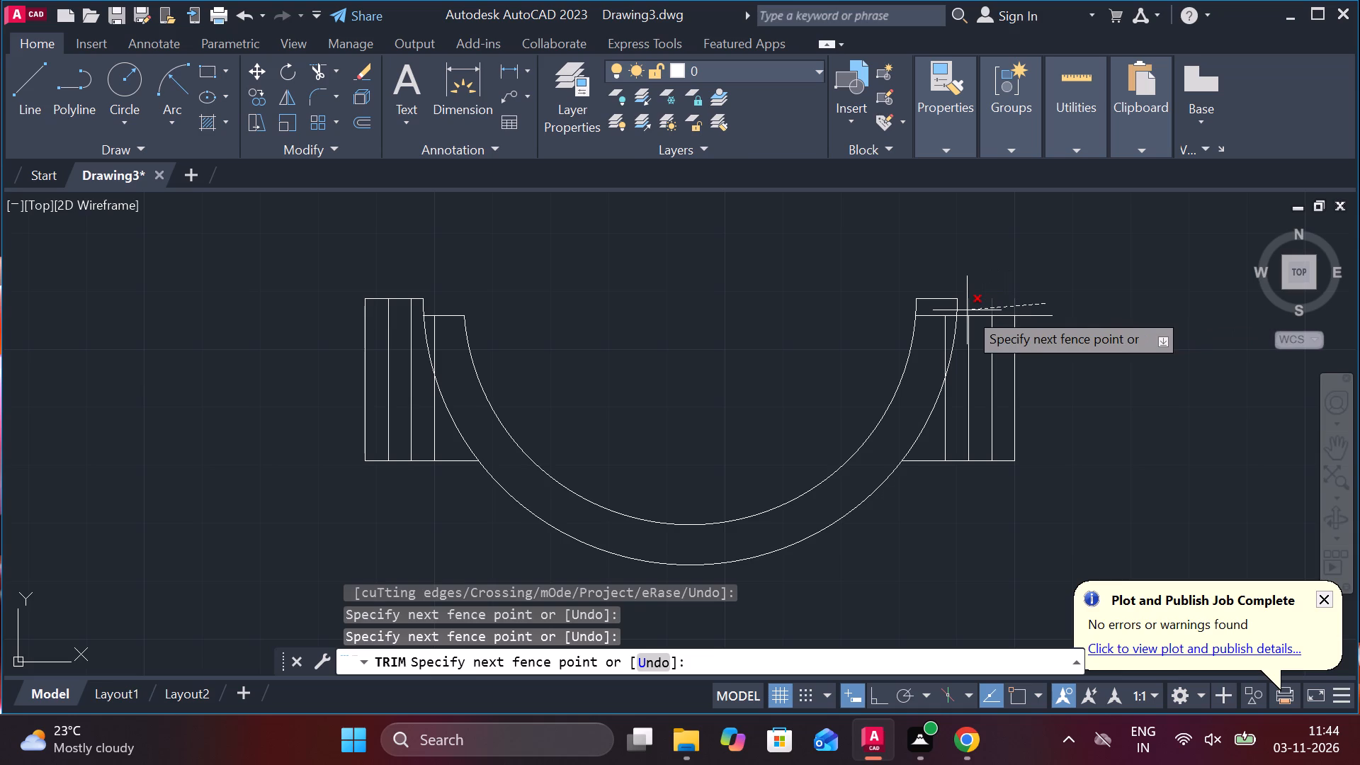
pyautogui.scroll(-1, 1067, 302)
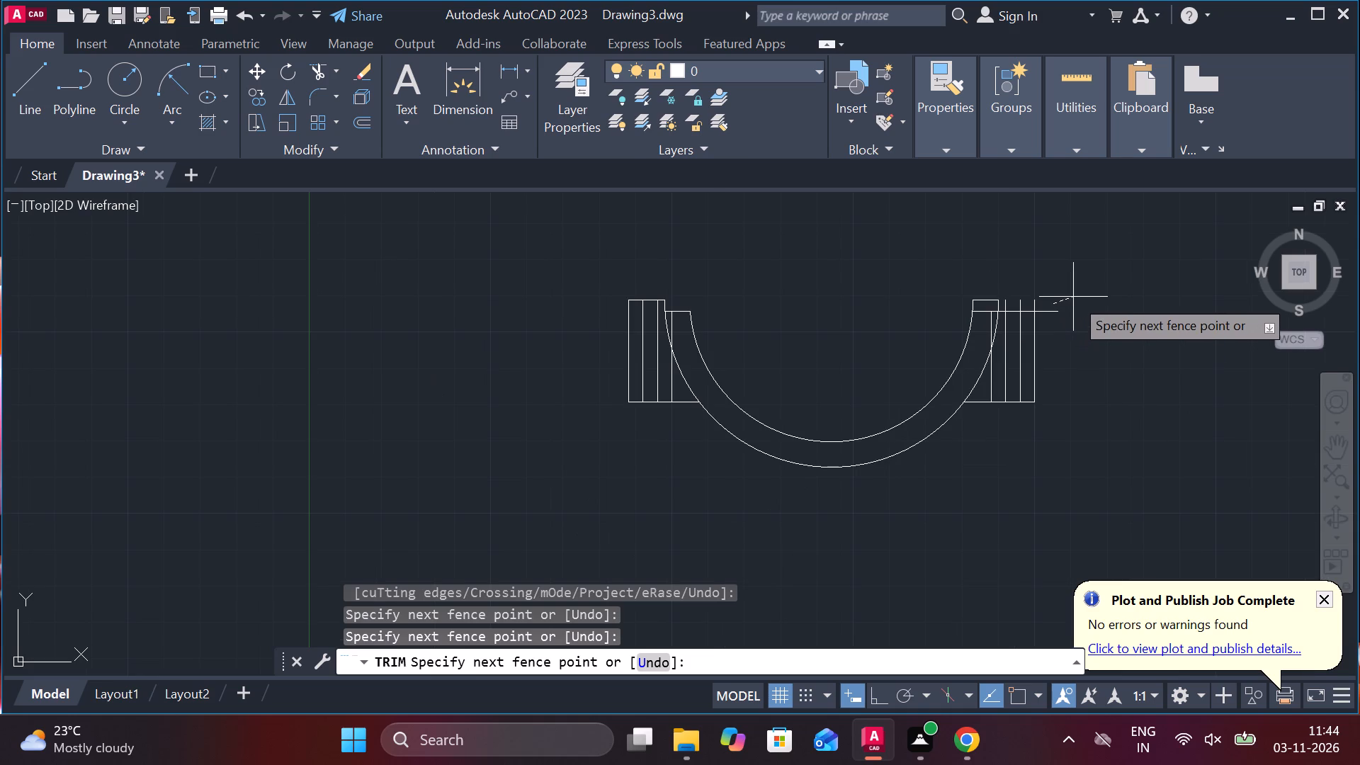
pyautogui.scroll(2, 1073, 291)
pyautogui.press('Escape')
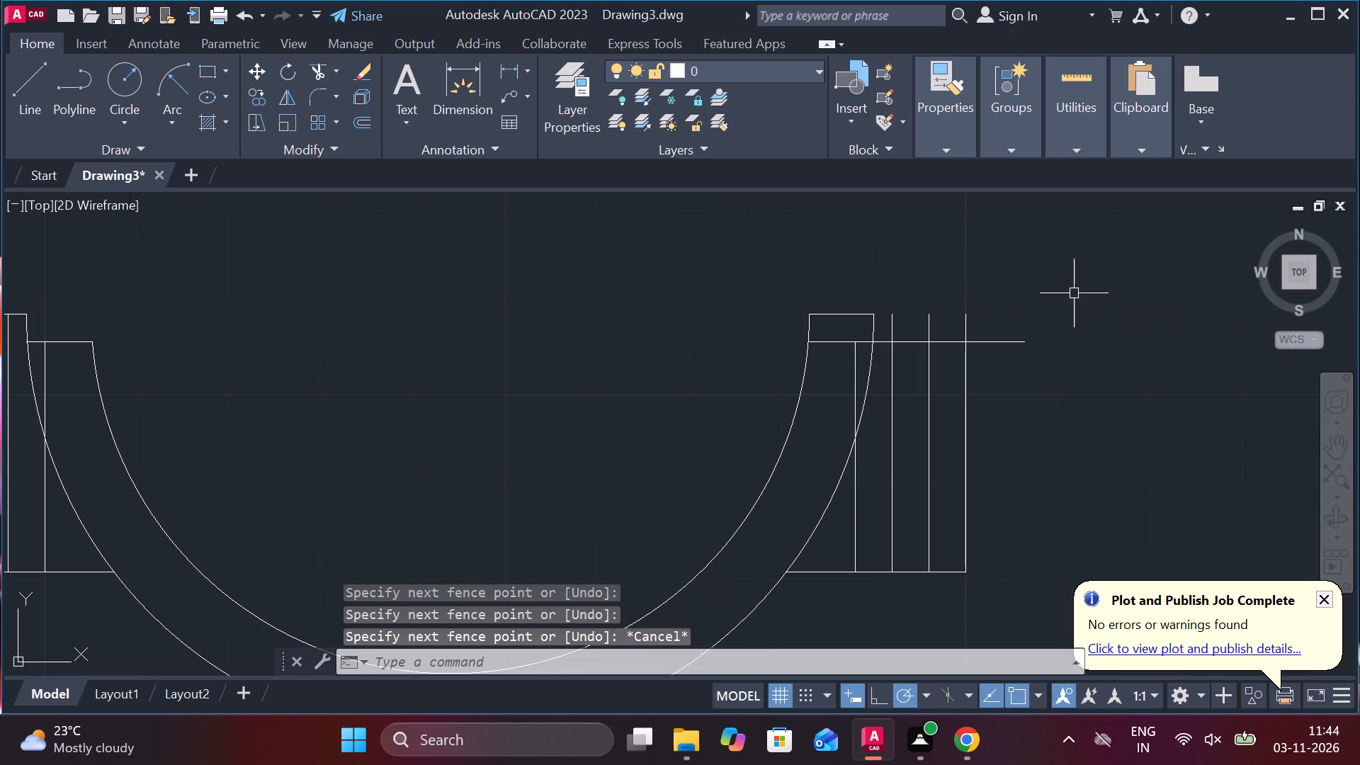
# Draw a horizontal line from the top outer corner of the half ring's right end to beyond the right flange.
pyautogui.press('l')
pyautogui.press('Return')
pyautogui.click(868, 311)
pyautogui.click(1026, 319)
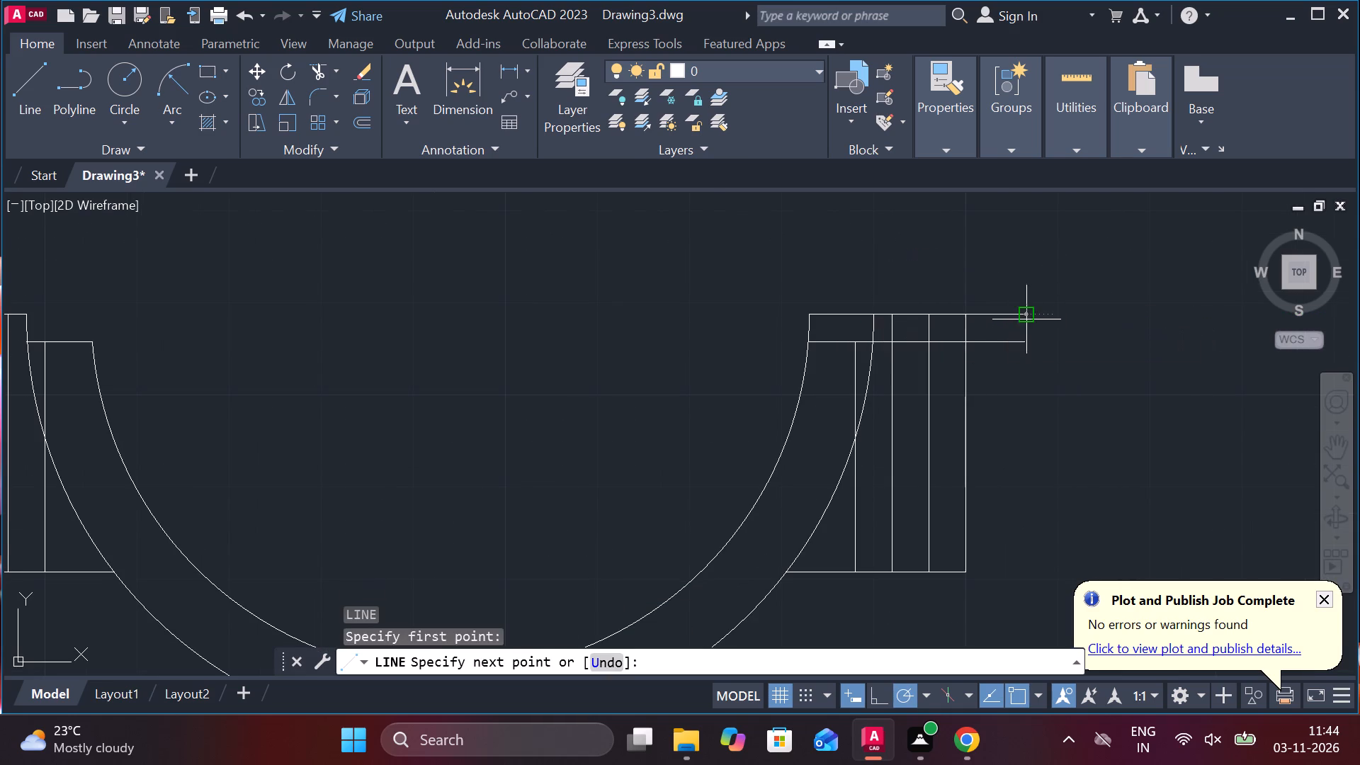
pyautogui.press('Escape')
# Trim the ends of both horizontal lines that overhang the right flange's outermost vertical line.
pyautogui.write('tr')
pyautogui.press('space')
pyautogui.click(998, 254)
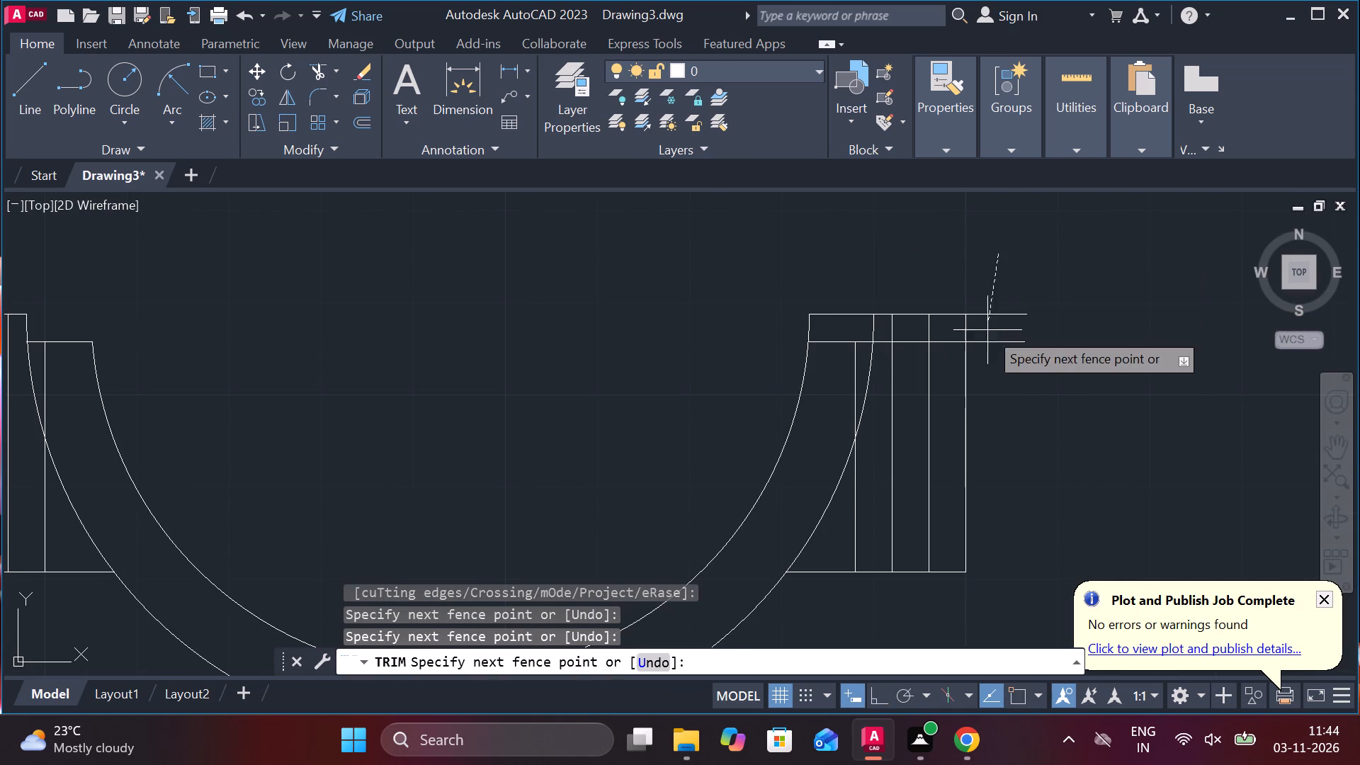
pyautogui.click(1000, 395)
pyautogui.press('Escape')
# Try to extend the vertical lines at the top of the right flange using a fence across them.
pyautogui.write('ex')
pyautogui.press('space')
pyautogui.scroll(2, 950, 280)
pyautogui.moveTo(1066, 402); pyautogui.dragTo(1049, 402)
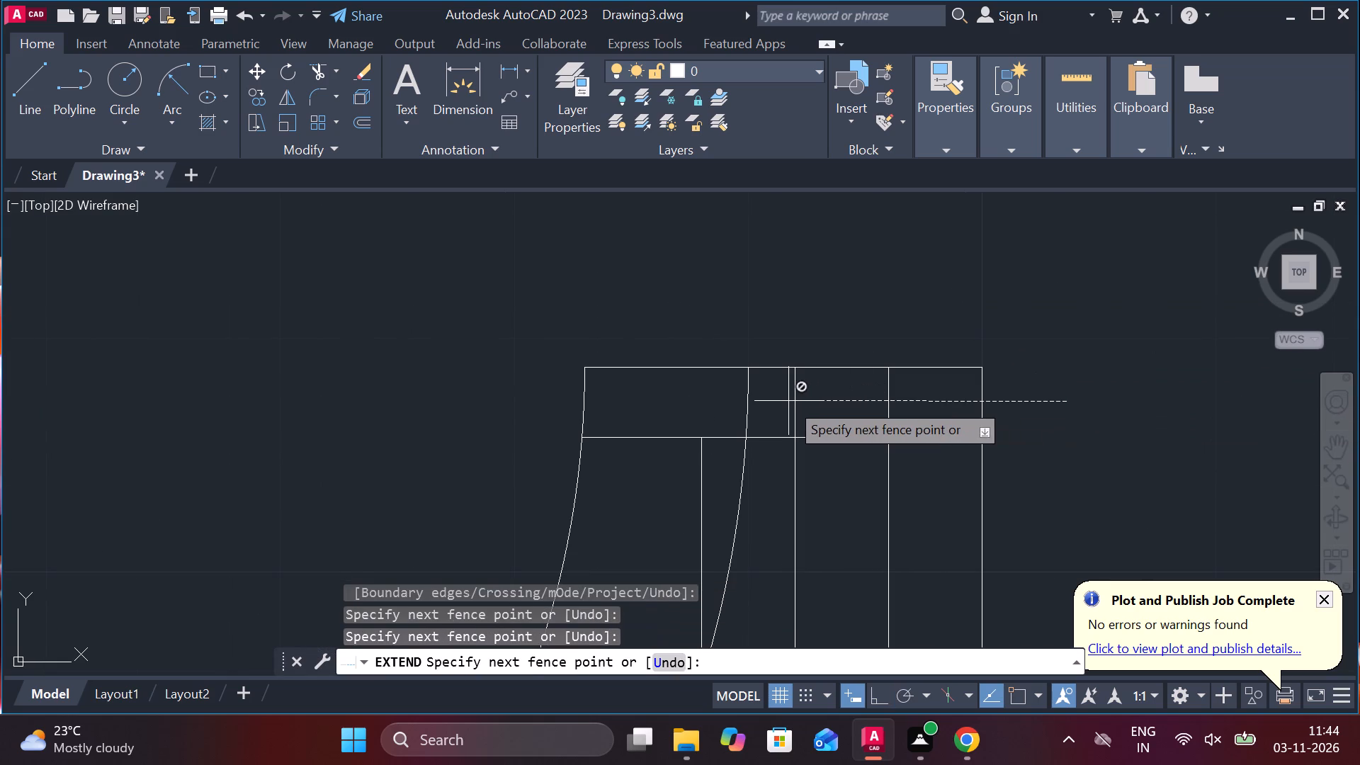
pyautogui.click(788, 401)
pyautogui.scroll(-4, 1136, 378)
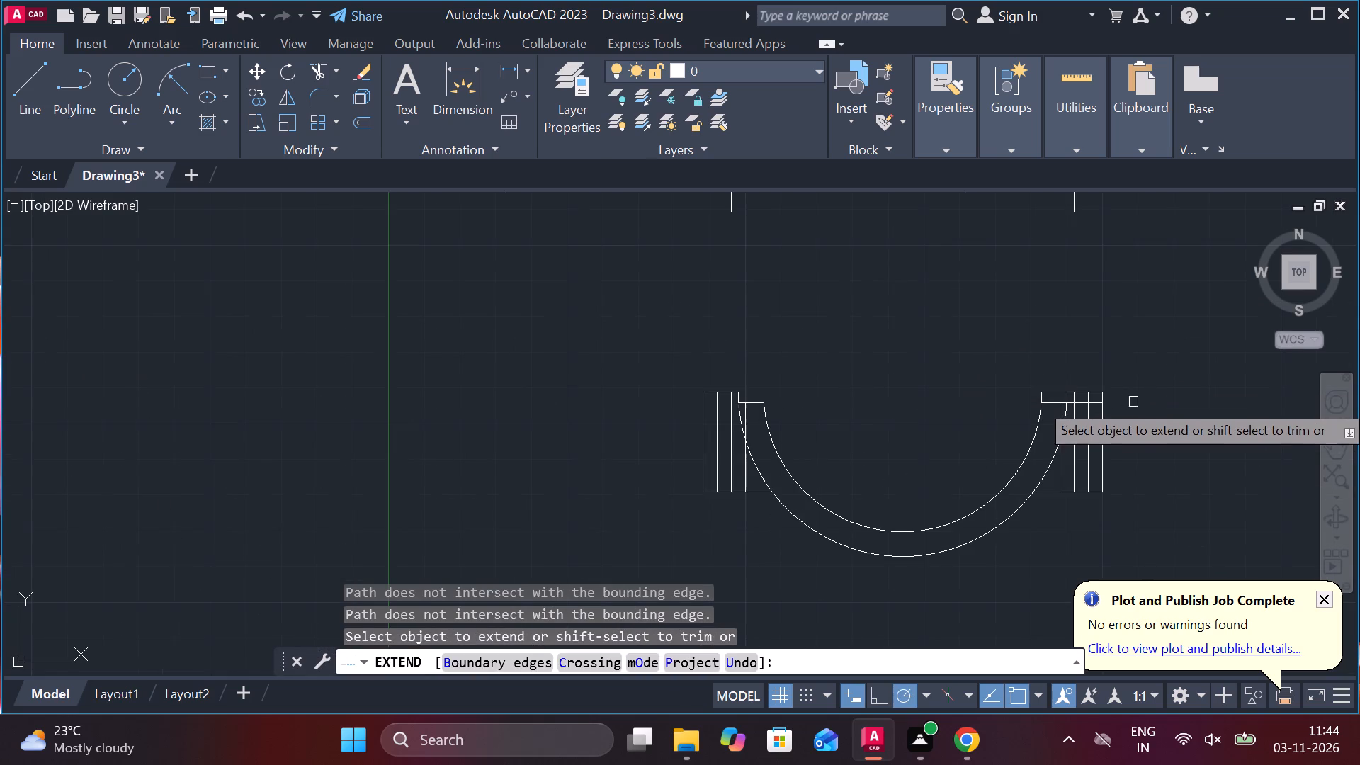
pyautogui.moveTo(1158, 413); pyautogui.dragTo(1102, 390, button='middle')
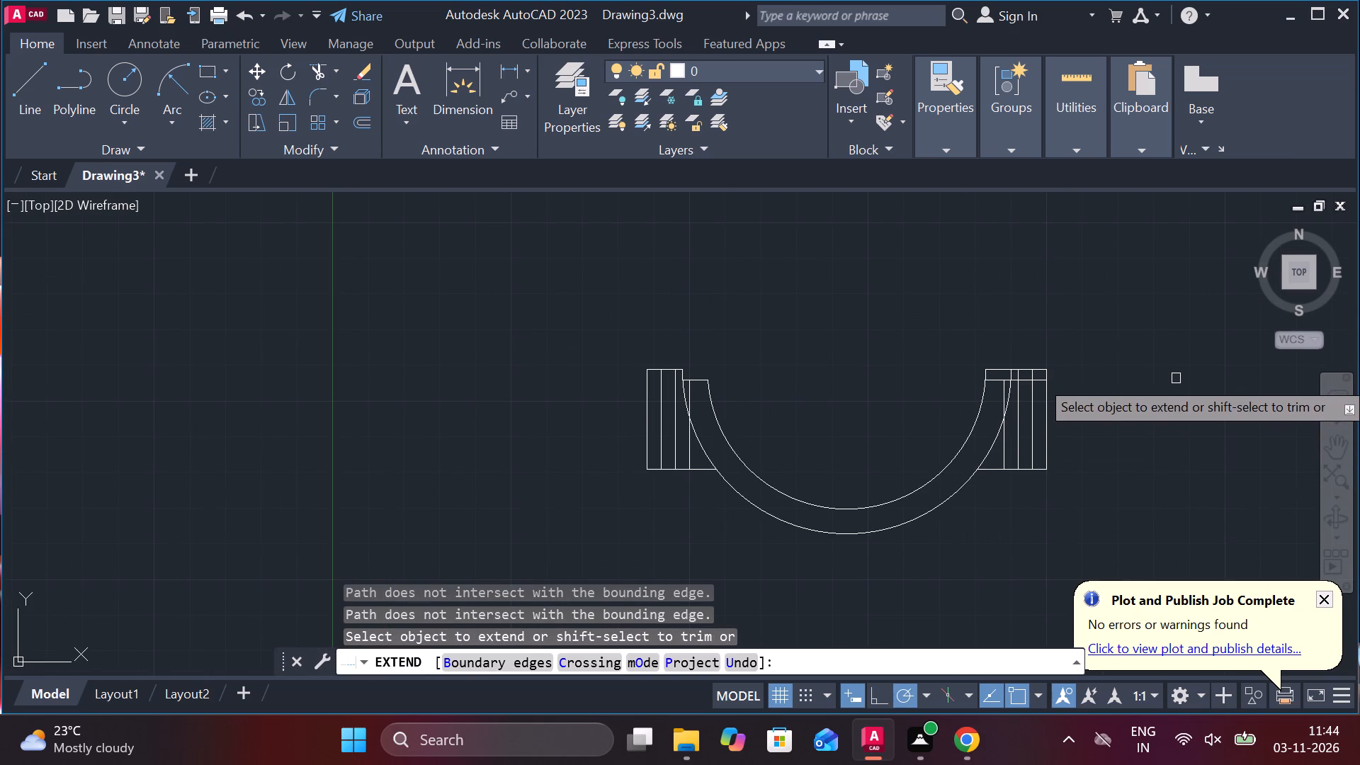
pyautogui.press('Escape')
# Trim the right inner arc above the lower horizontal line and the top line between the inner and outer arcs.
pyautogui.write('tr')
pyautogui.press('space')
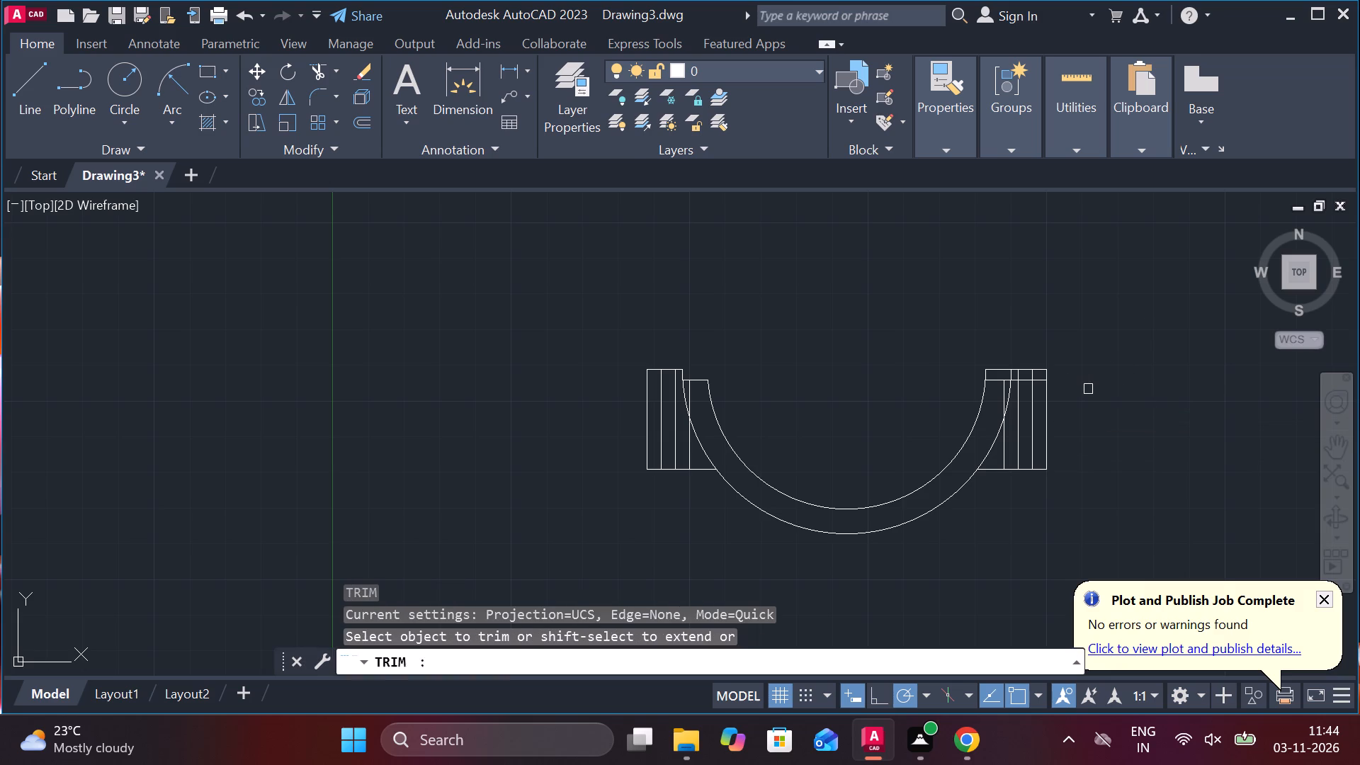
pyautogui.scroll(3, 1048, 369)
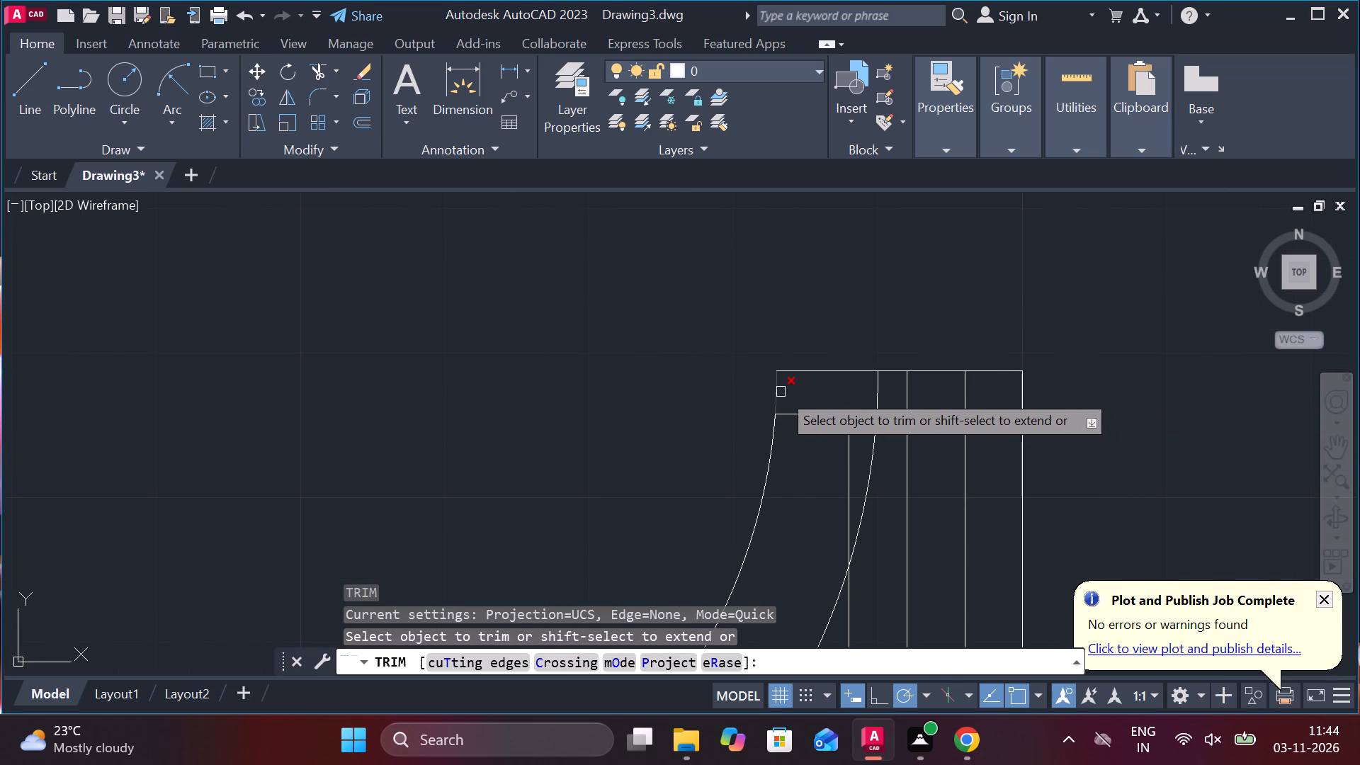
pyautogui.click(781, 392)
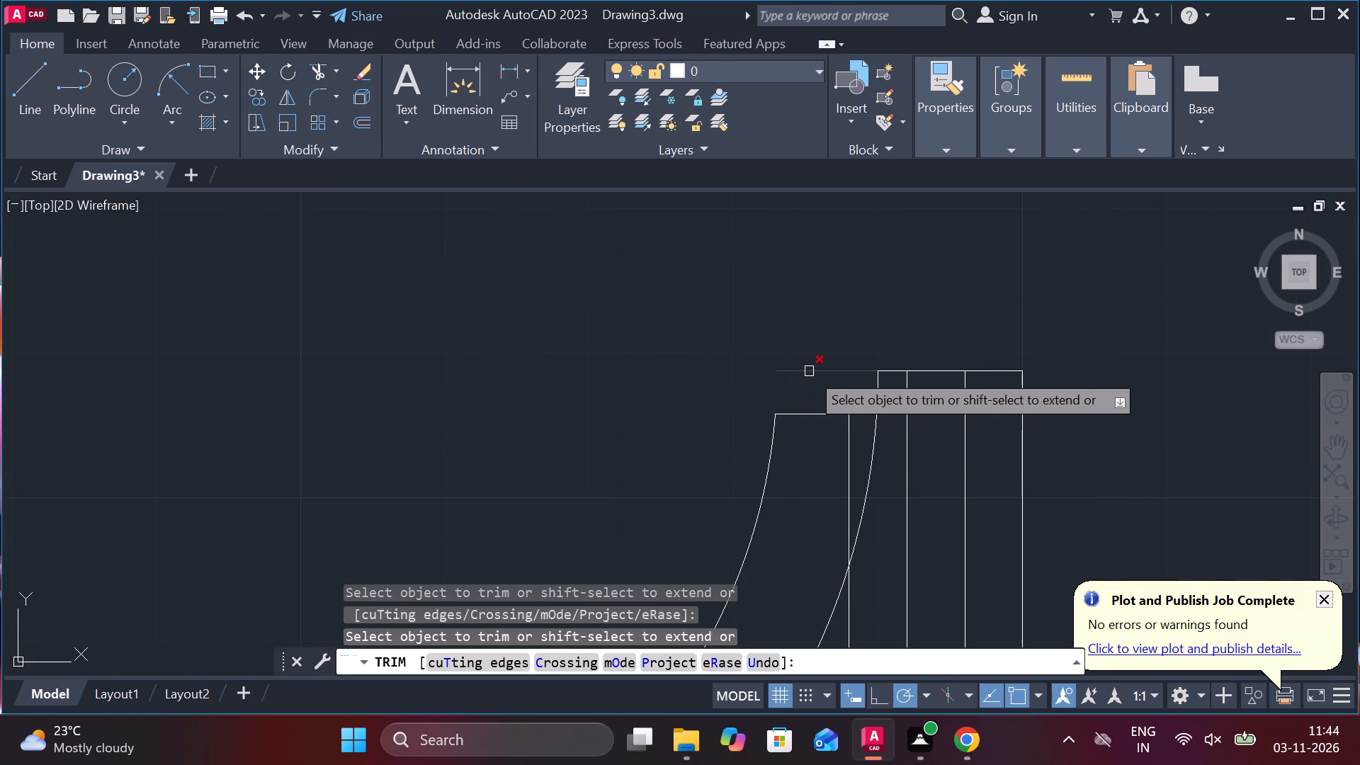
pyautogui.click(809, 371)
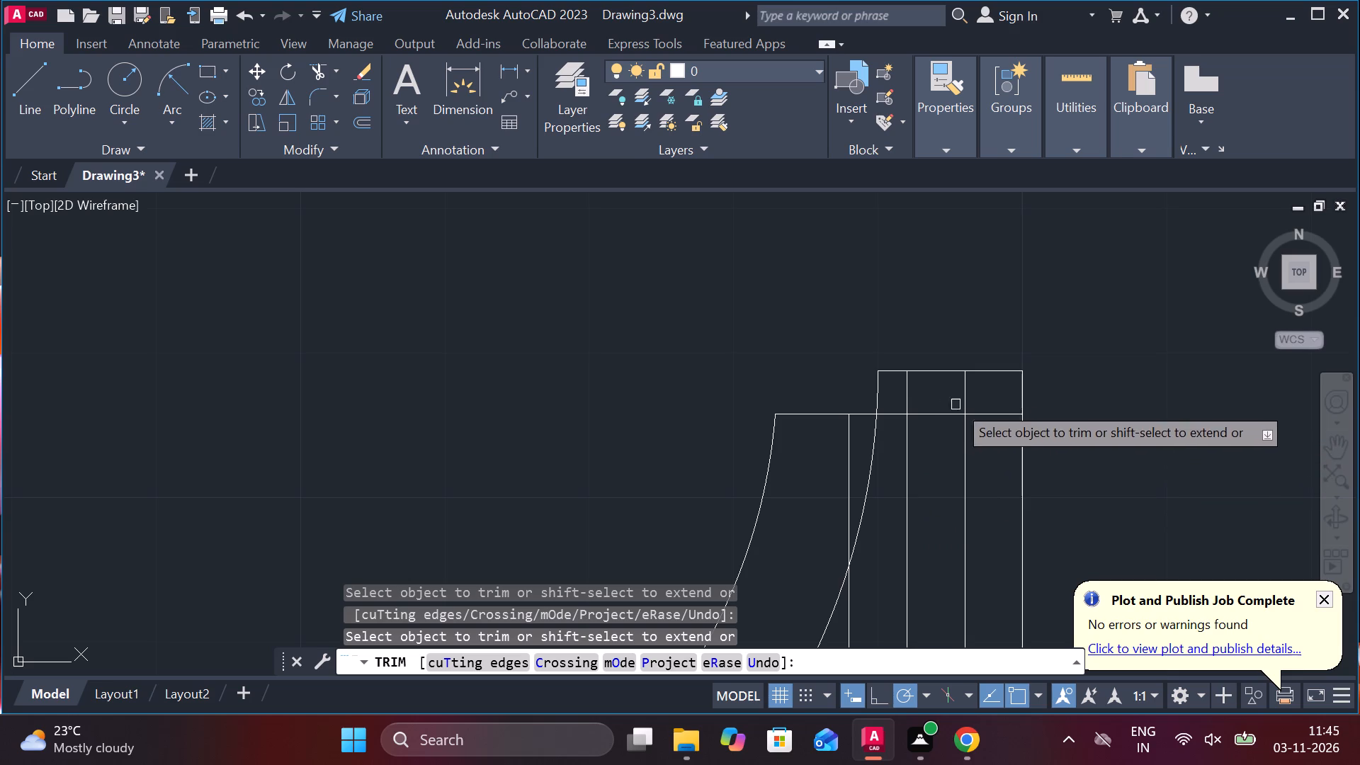
pyautogui.scroll(-2, 1025, 359)
pyautogui.press('Escape')
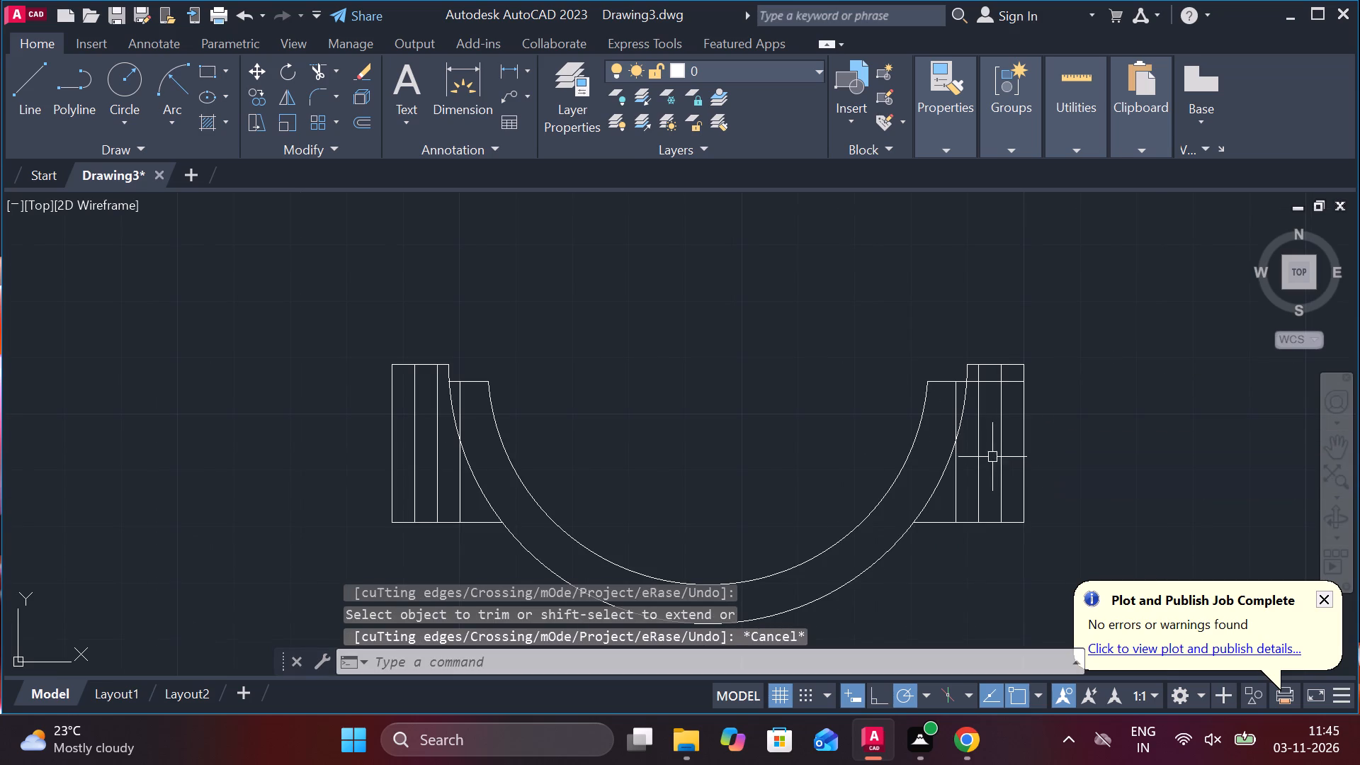
# Set the three inner vertical lines of the lower view's right flange and the first and third of its left flange to DASHED linetype.
pyautogui.click(982, 458)
pyautogui.click(999, 439)
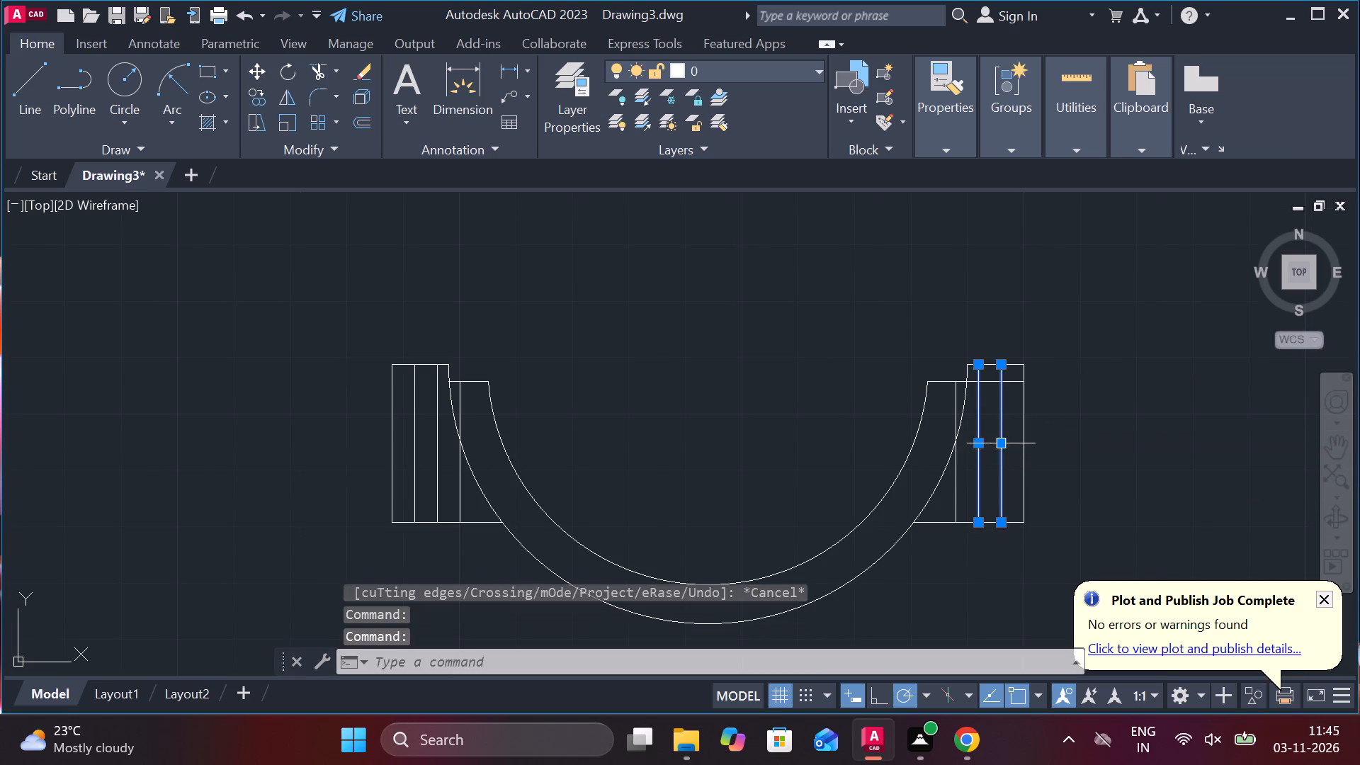
pyautogui.click(958, 484)
pyautogui.scroll(-2, 967, 482)
pyautogui.scroll(3, 708, 484)
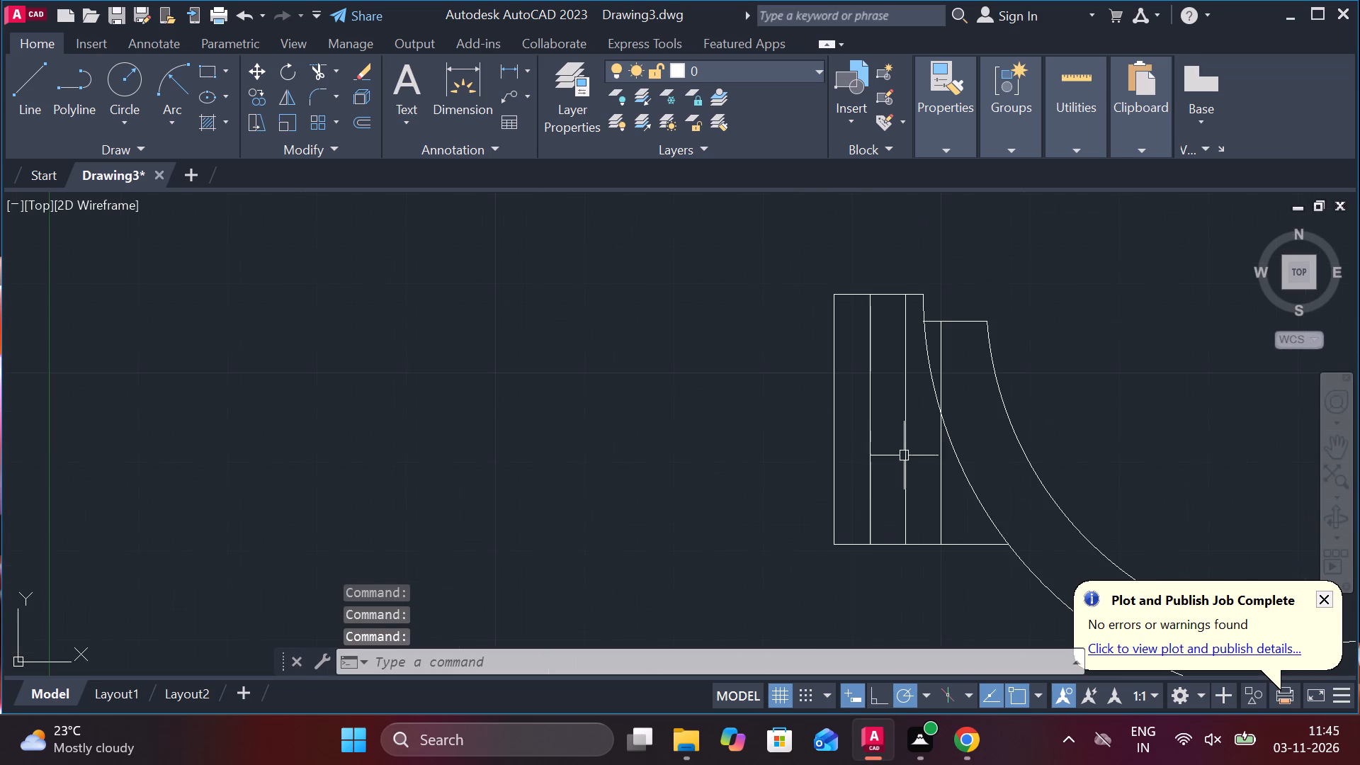
pyautogui.click(873, 452)
pyautogui.click(939, 489)
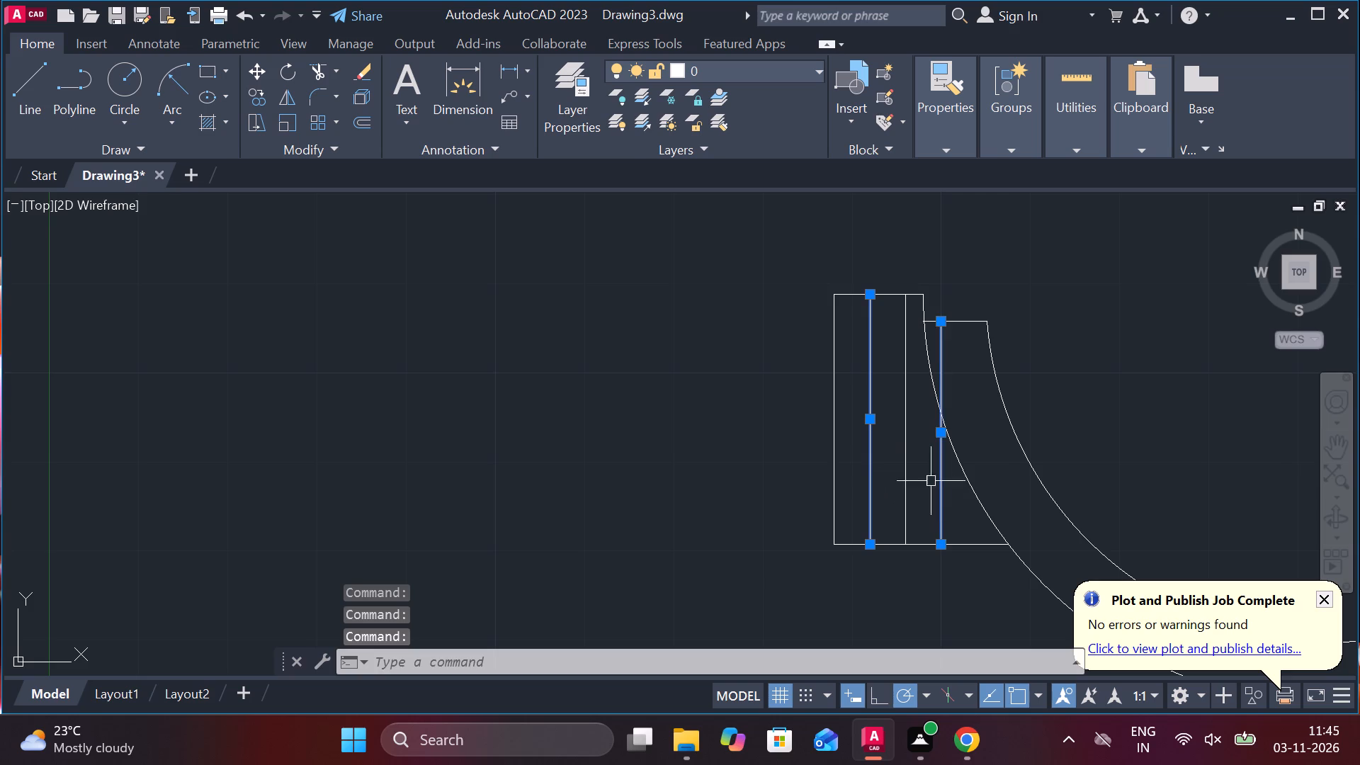
pyautogui.scroll(-3, 929, 466)
pyautogui.click(945, 152)
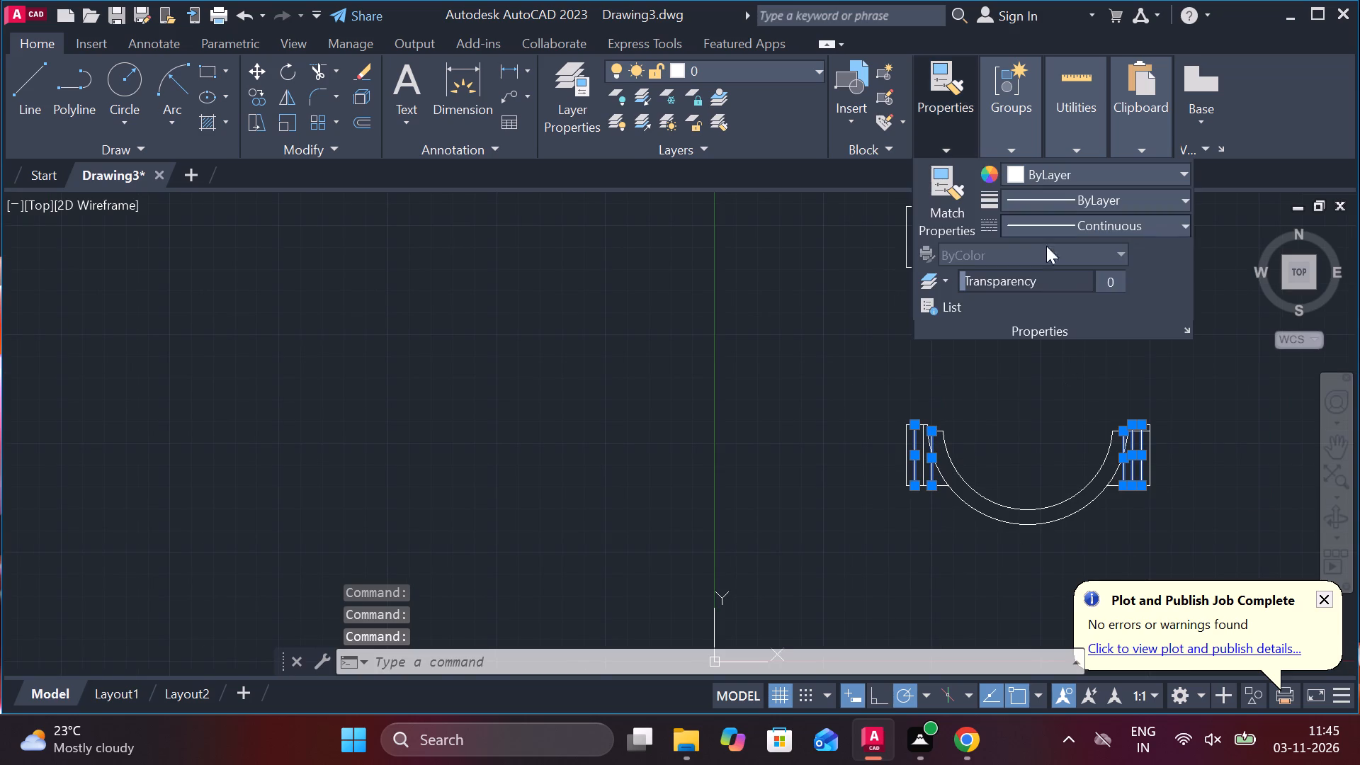
pyautogui.click(1148, 210)
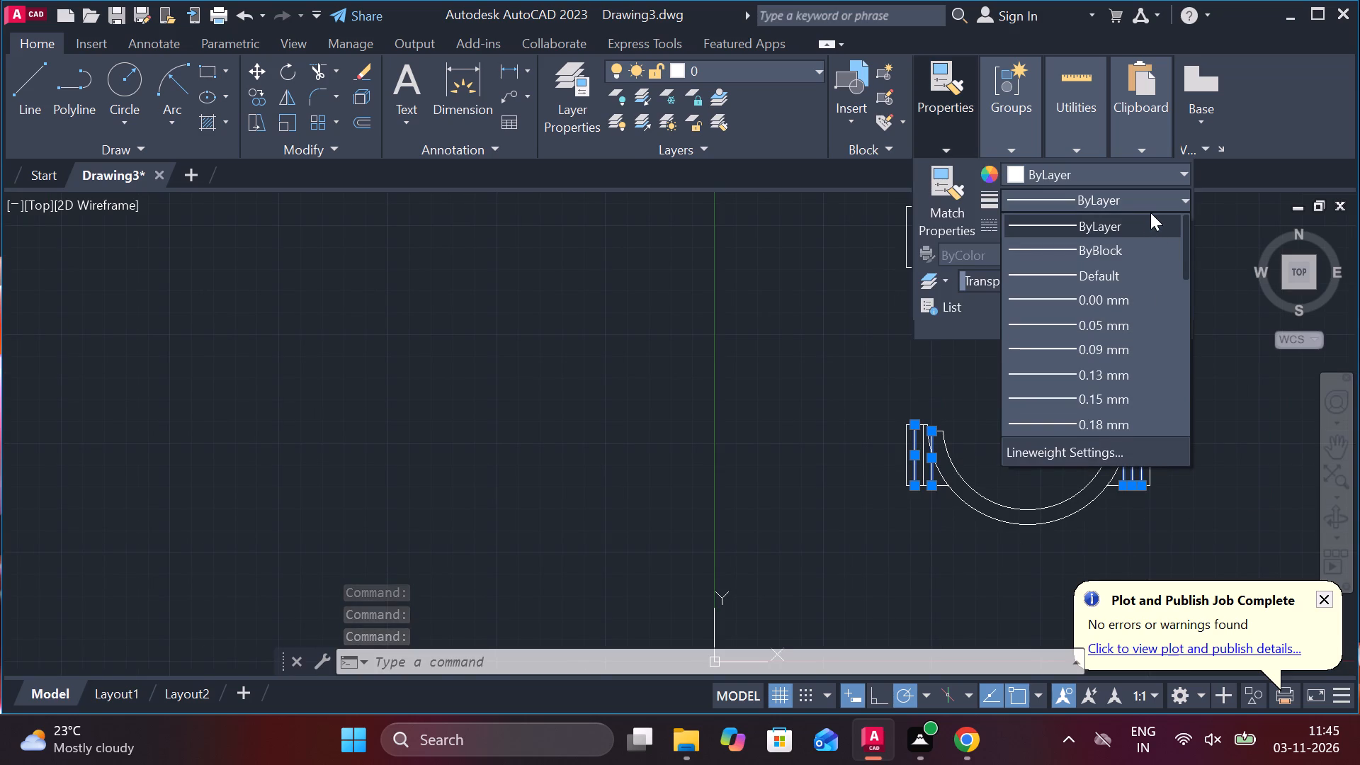
pyautogui.click(1172, 201)
pyautogui.click(1154, 225)
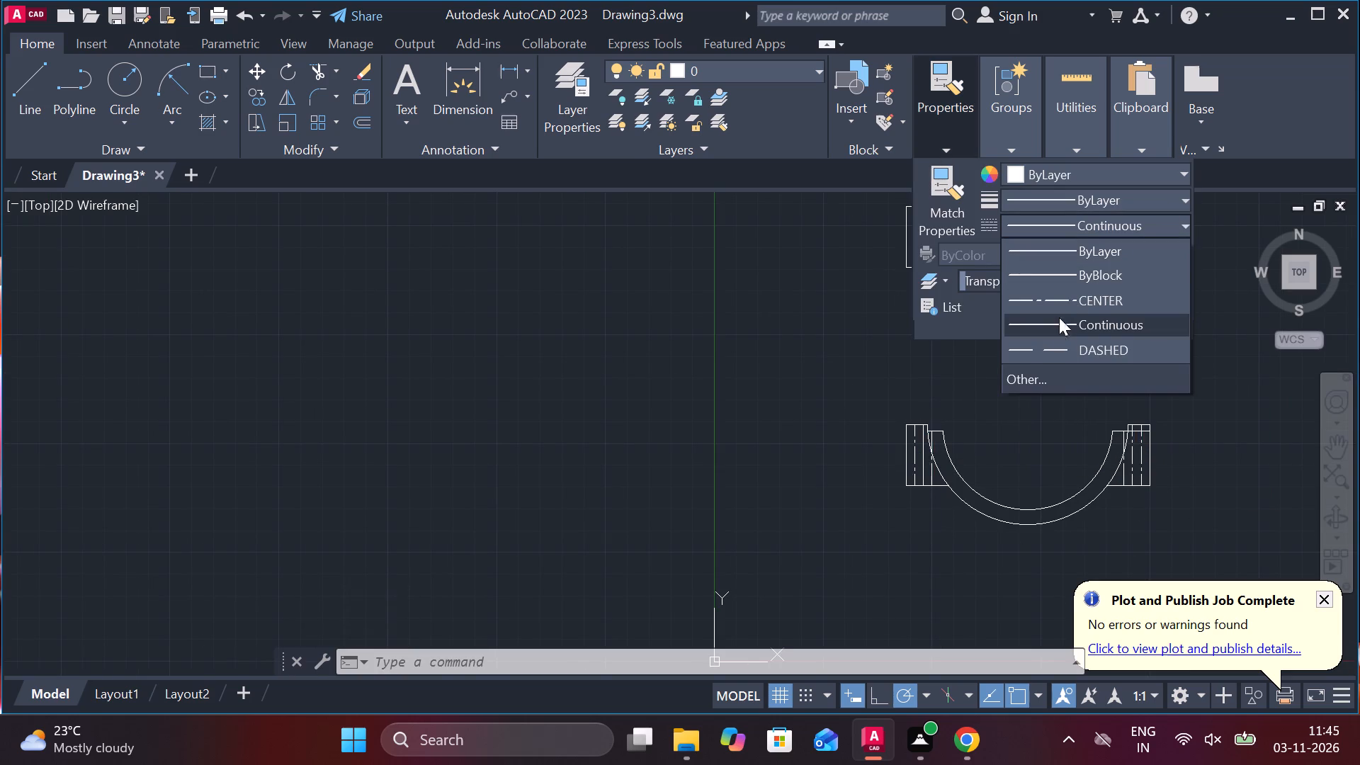
pyautogui.click(1062, 353)
pyautogui.press('Escape')
# Trim the lower horizontal line's segments inside the right flange, between the outer arc and the outermost vertical line.
pyautogui.scroll(1, 1126, 451)
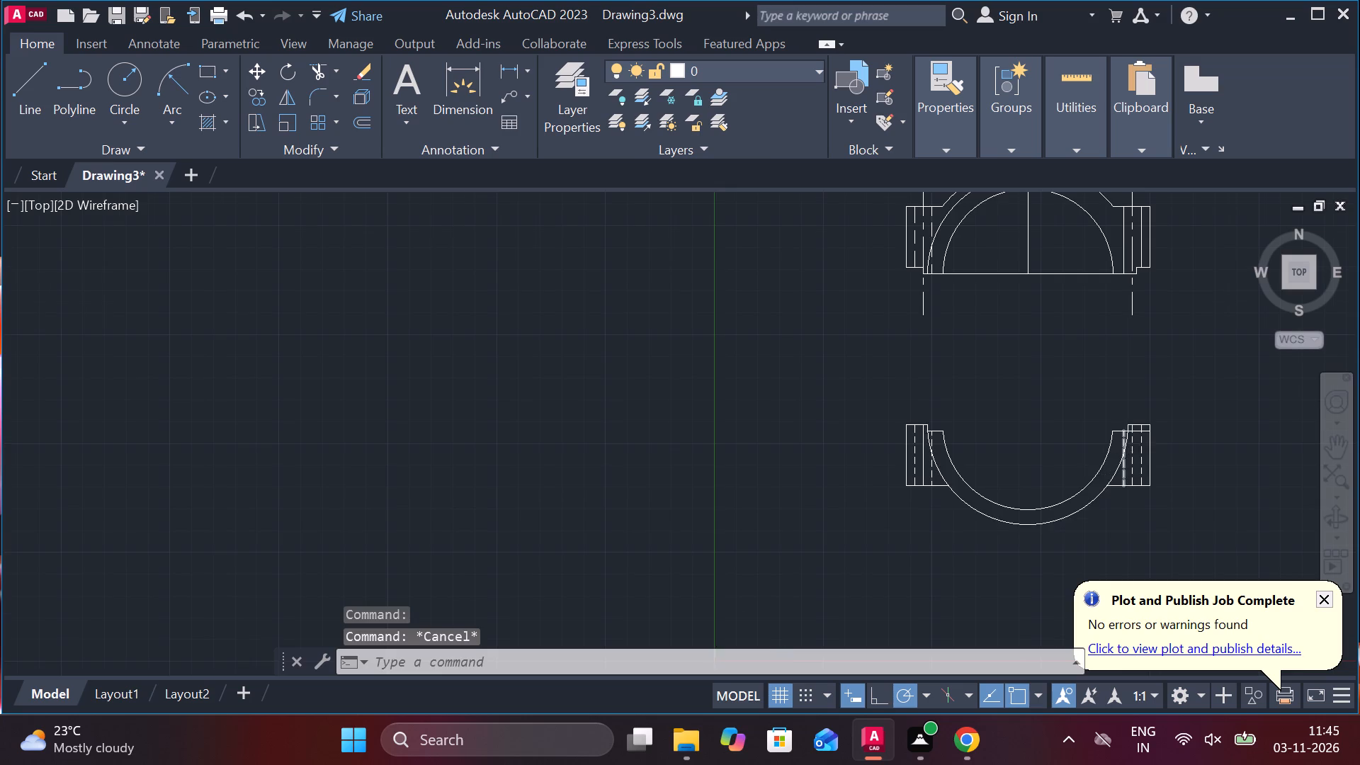
pyautogui.moveTo(1171, 439); pyautogui.dragTo(929, 380, button='middle')
pyautogui.moveTo(807, 315); pyautogui.dragTo(821, 345, button='middle')
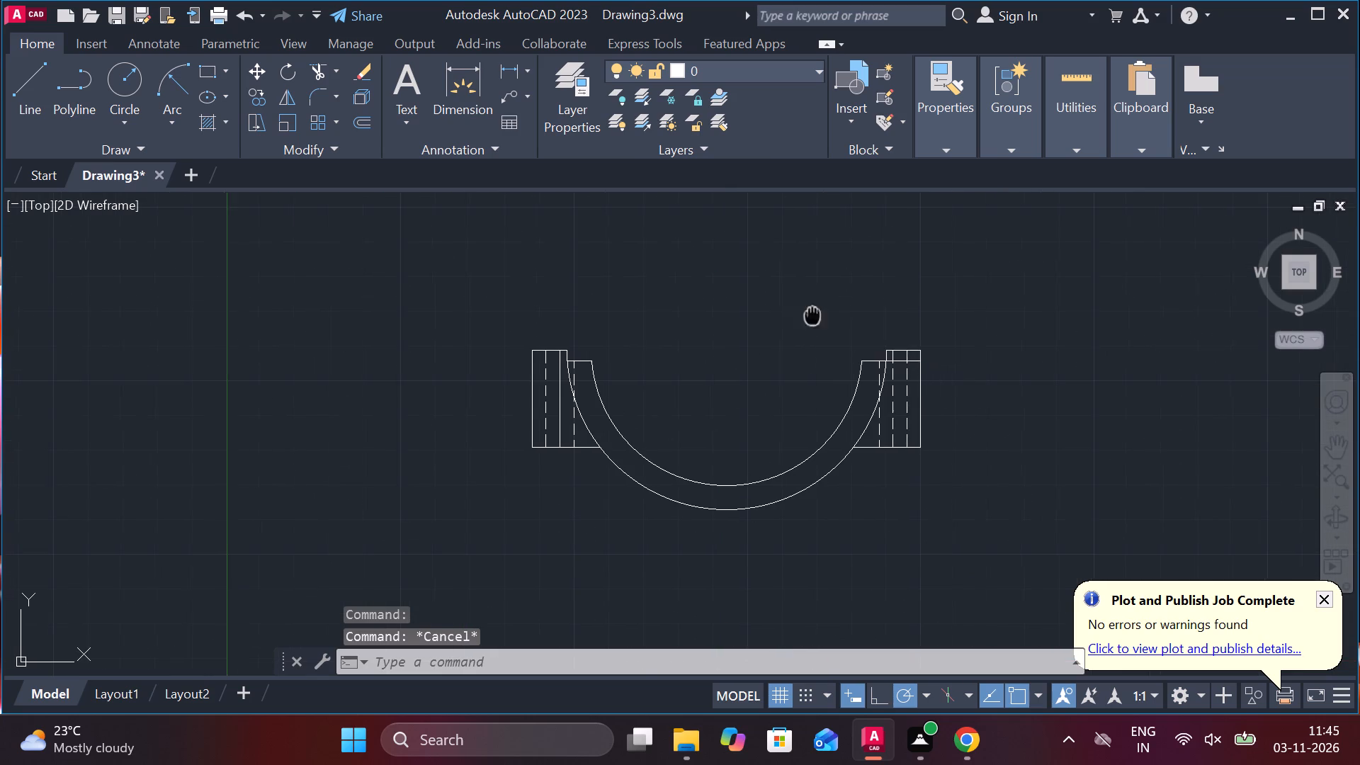
pyautogui.moveTo(821, 345); pyautogui.dragTo(821, 500, button='middle')
pyautogui.scroll(-1, 813, 374)
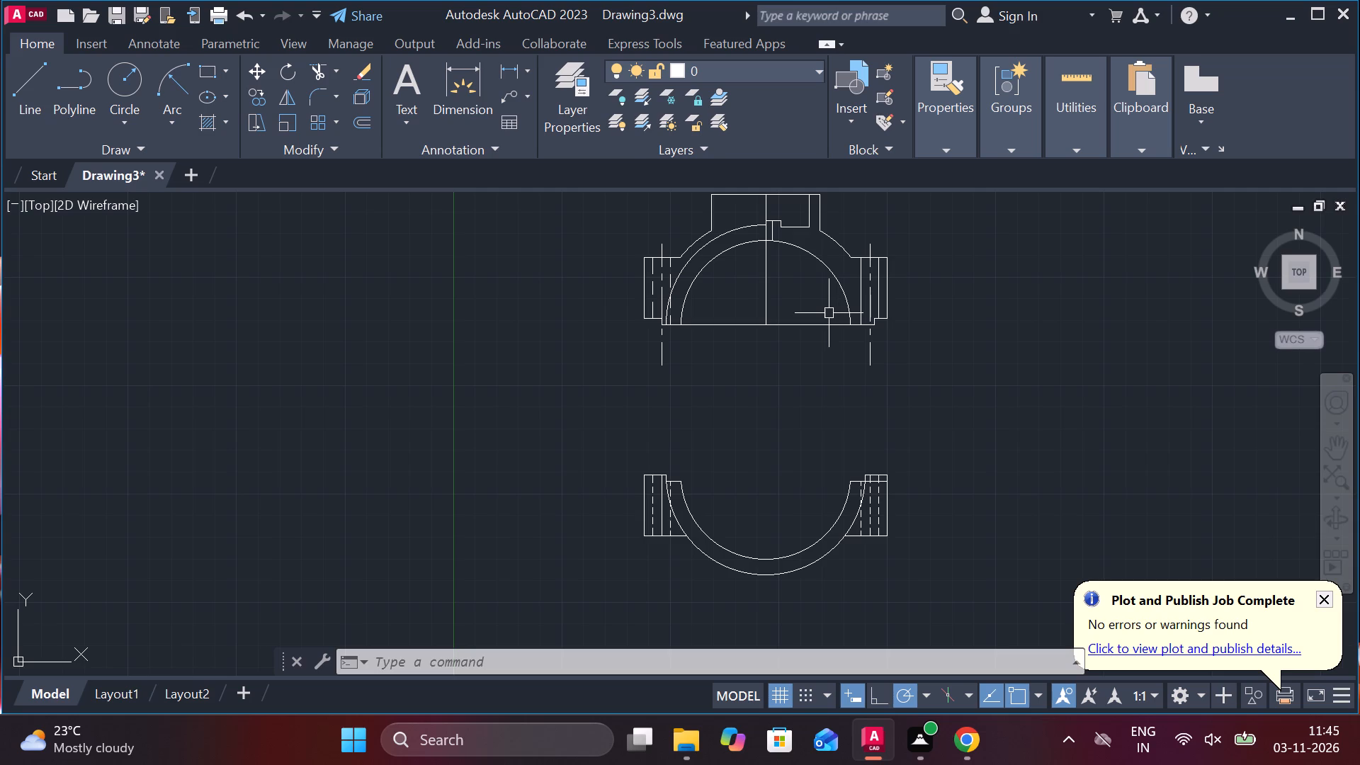
pyautogui.scroll(4, 900, 513)
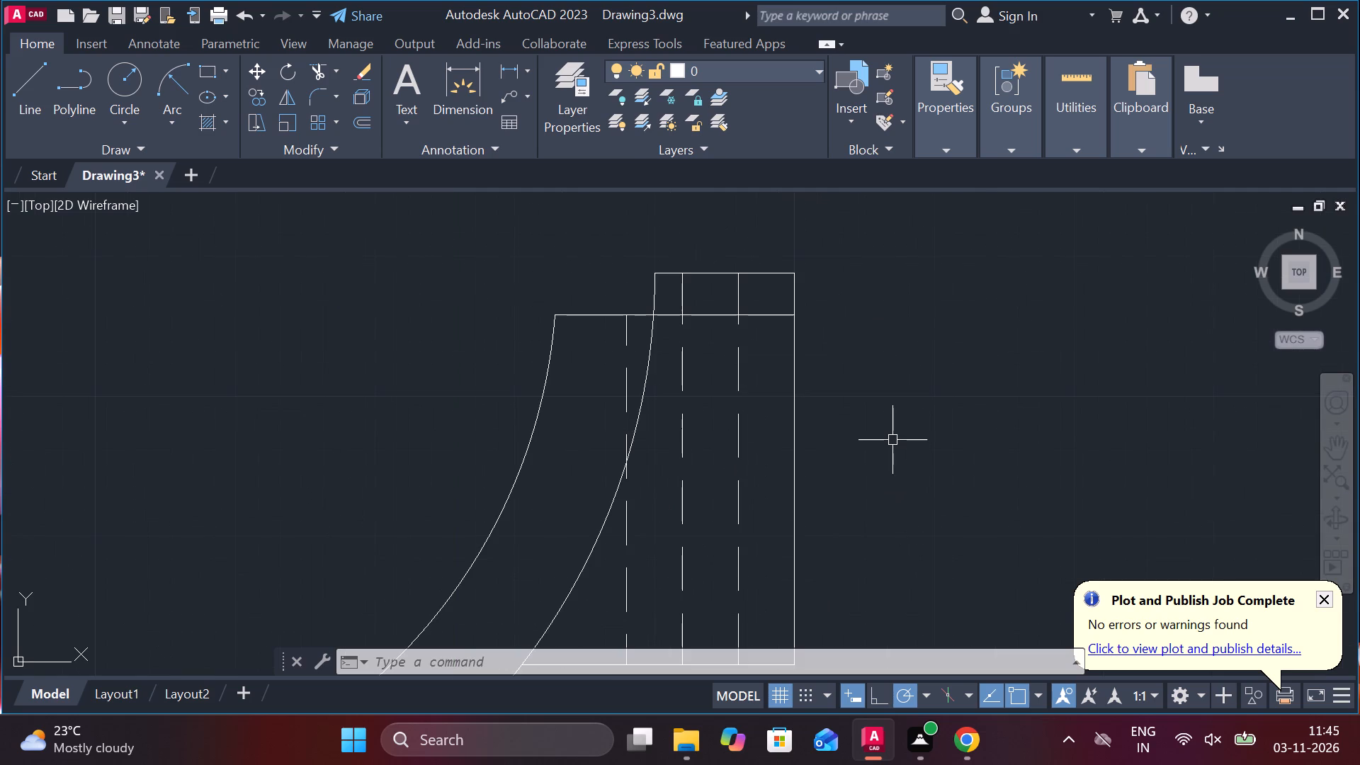
pyautogui.write('tr')
pyautogui.press('space')
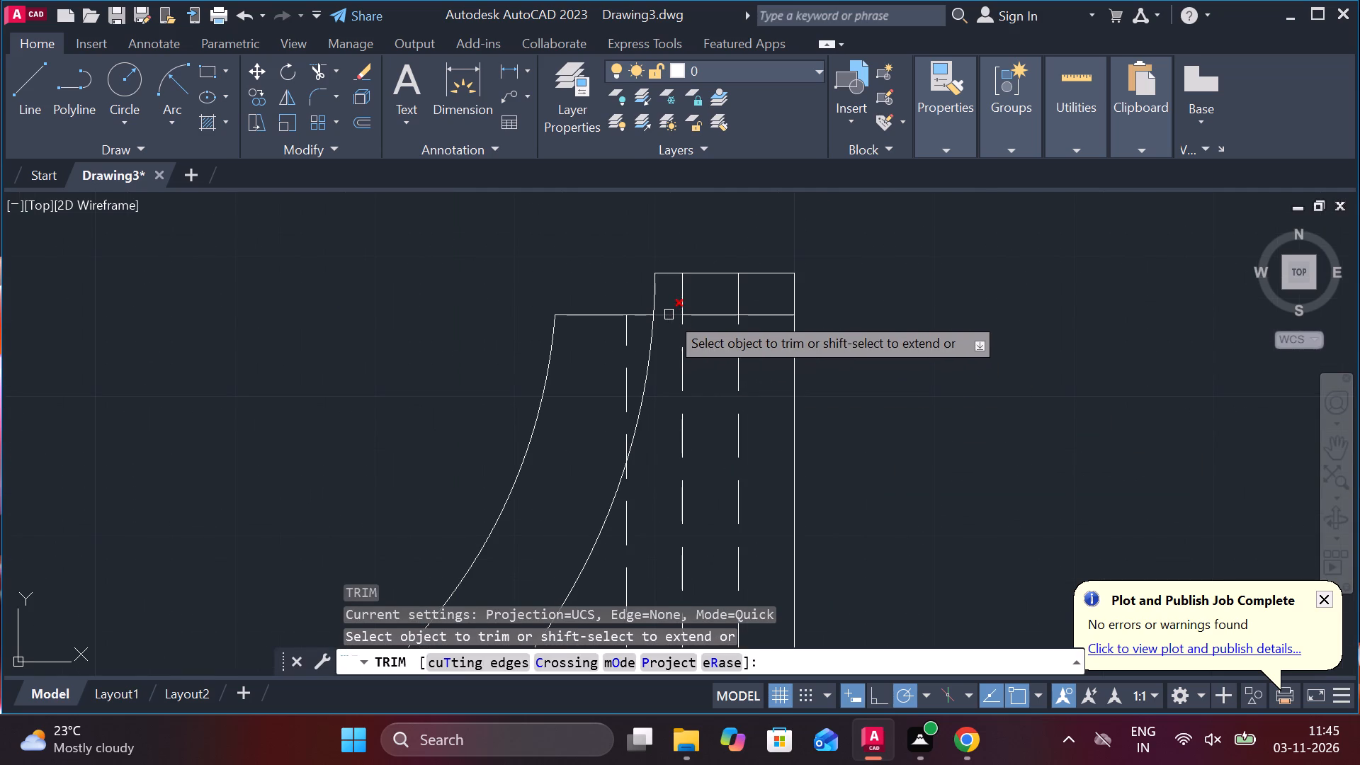
pyautogui.click(669, 314)
pyautogui.click(698, 318)
pyautogui.click(757, 320)
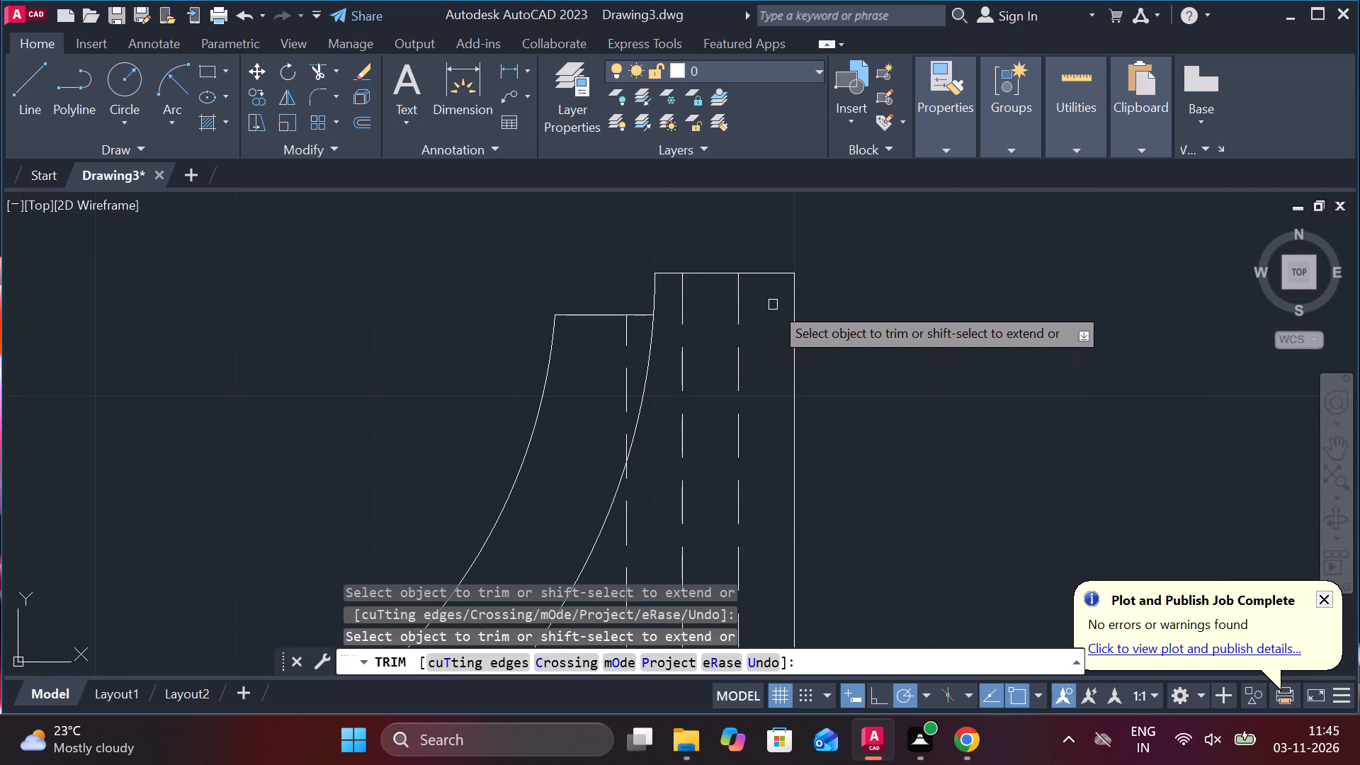
pyautogui.click(773, 305)
pyautogui.scroll(-3, 773, 305)
pyautogui.press('Escape')
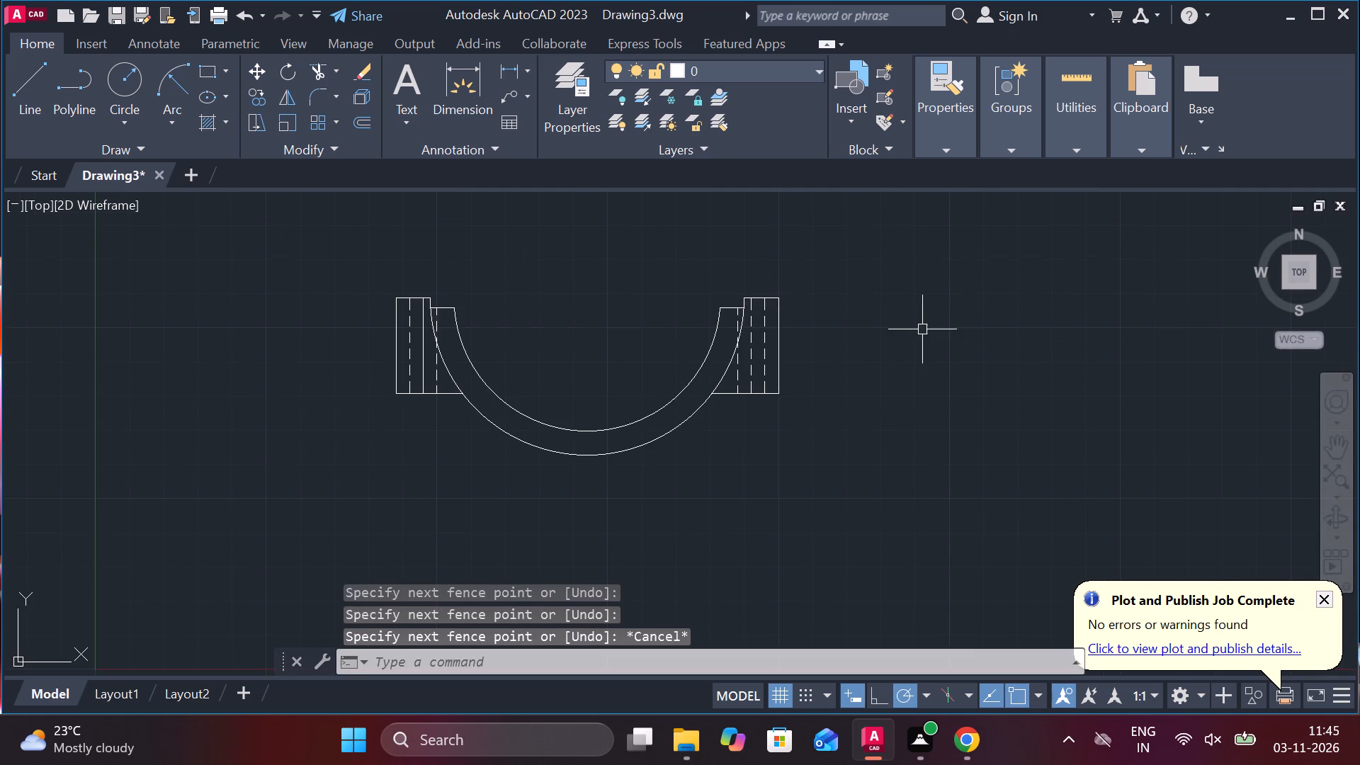
# Set the middle inner vertical line of each flange in the lower half-ring view to CENTER linetype.
pyautogui.moveTo(601, 319); pyautogui.dragTo(640, 336, button='middle')
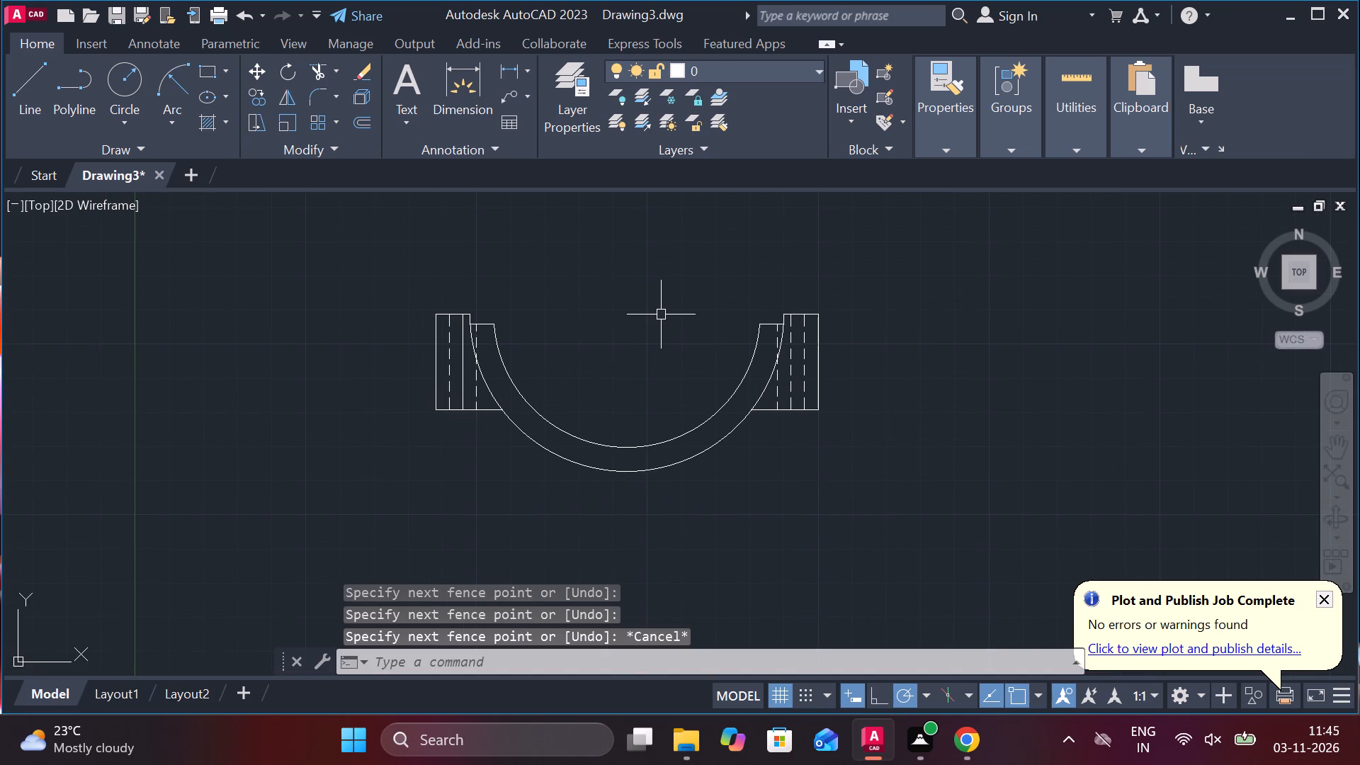
pyautogui.scroll(1, 460, 390)
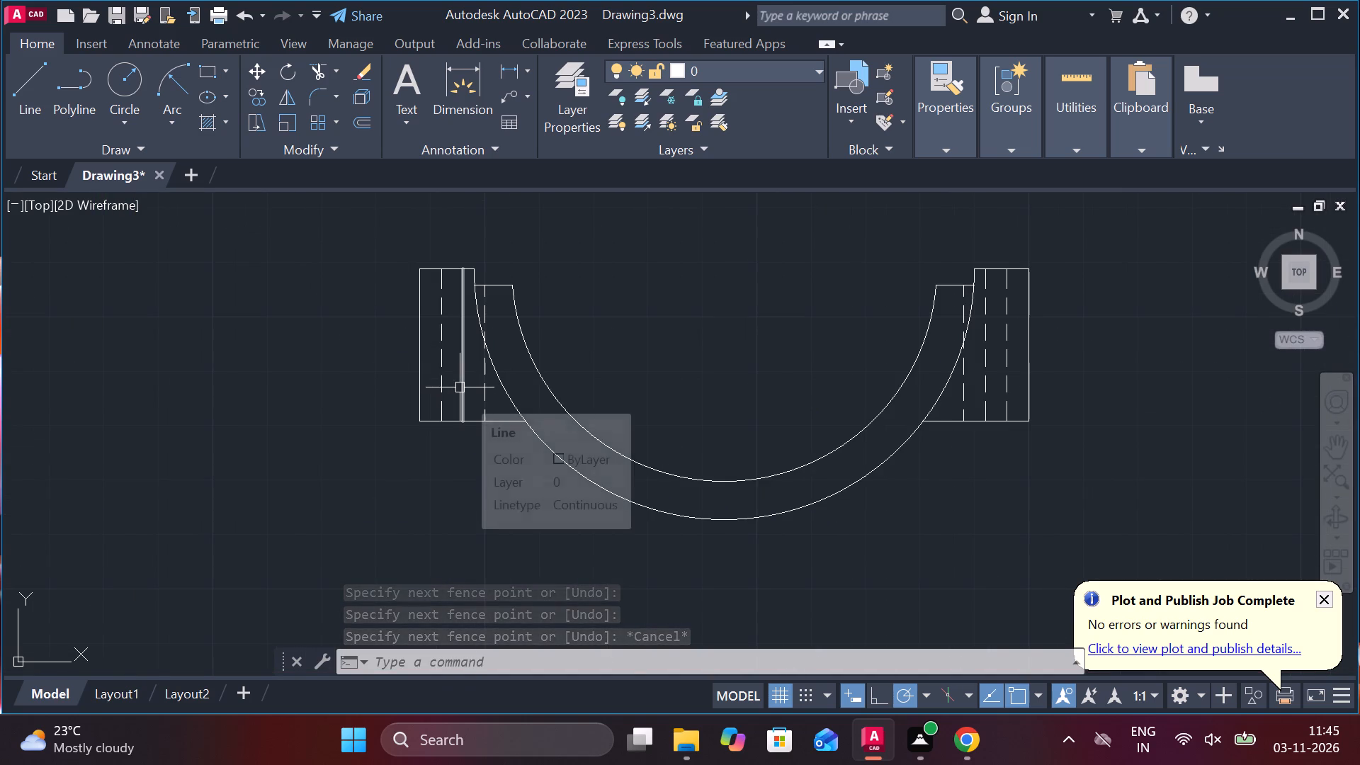
pyautogui.click(460, 387)
pyautogui.click(988, 367)
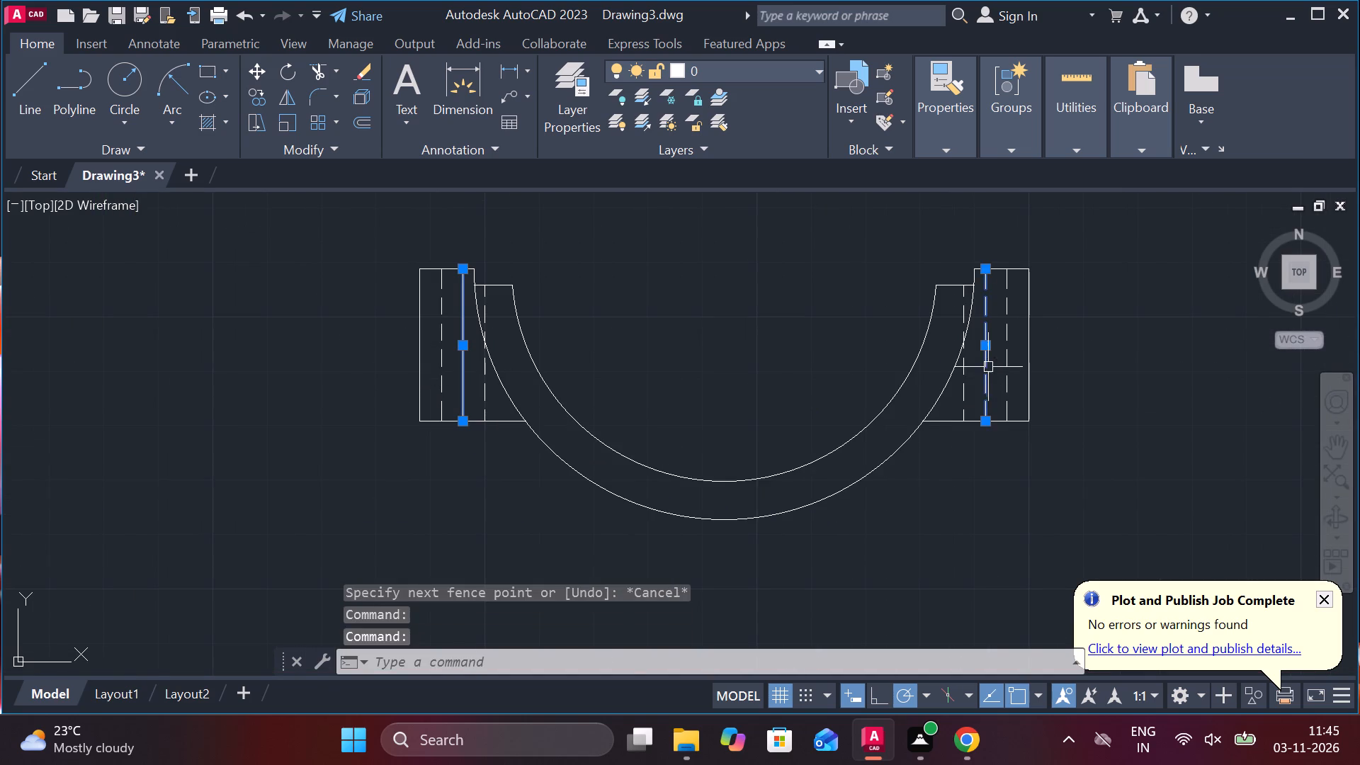
pyautogui.click(960, 159)
pyautogui.click(952, 150)
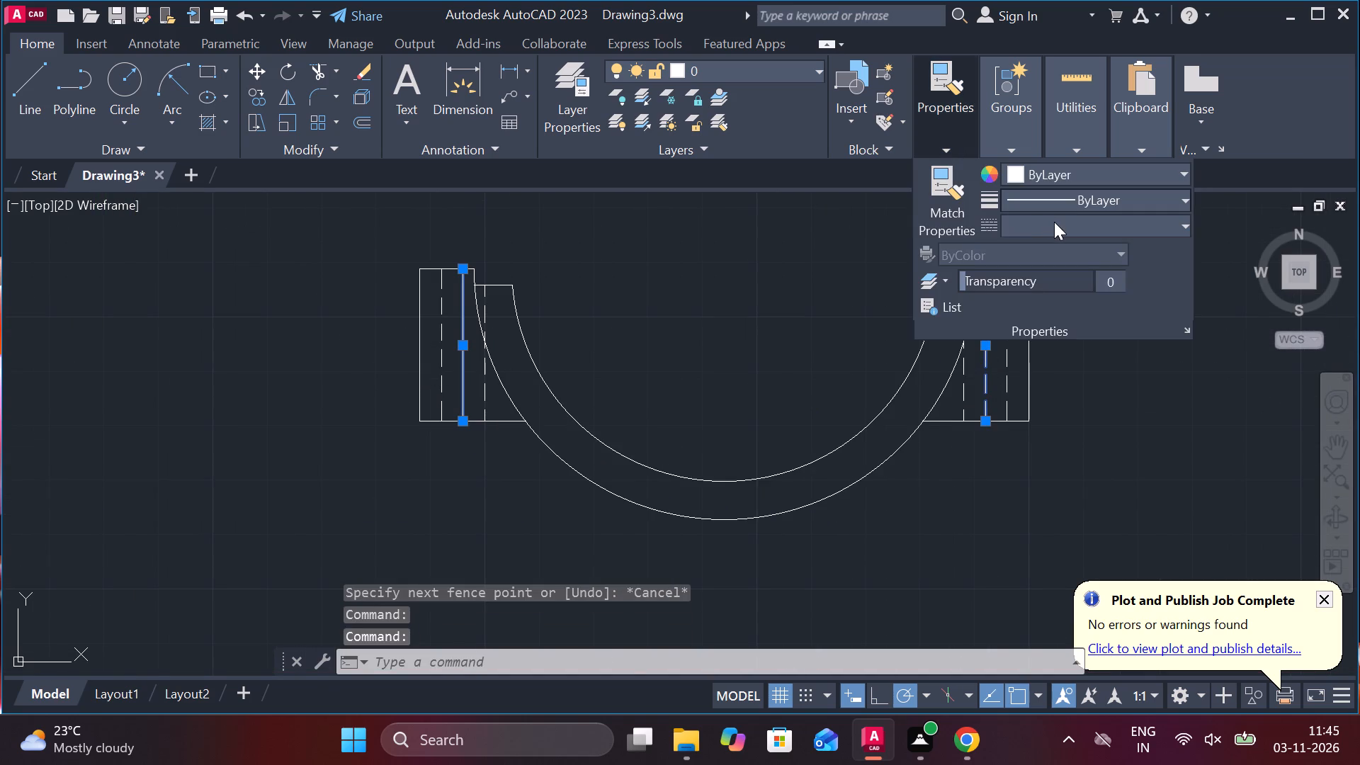
pyautogui.click(1054, 222)
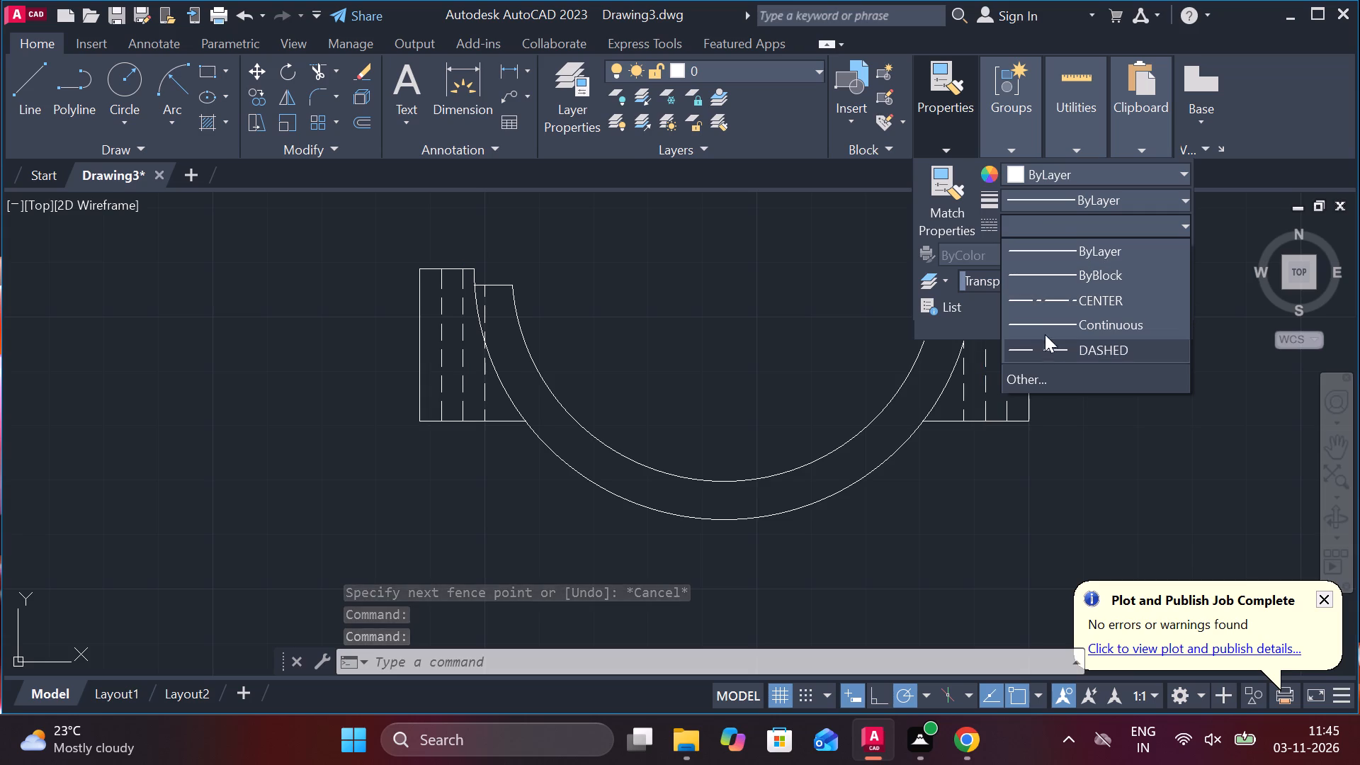
pyautogui.click(1035, 296)
pyautogui.press('Escape')
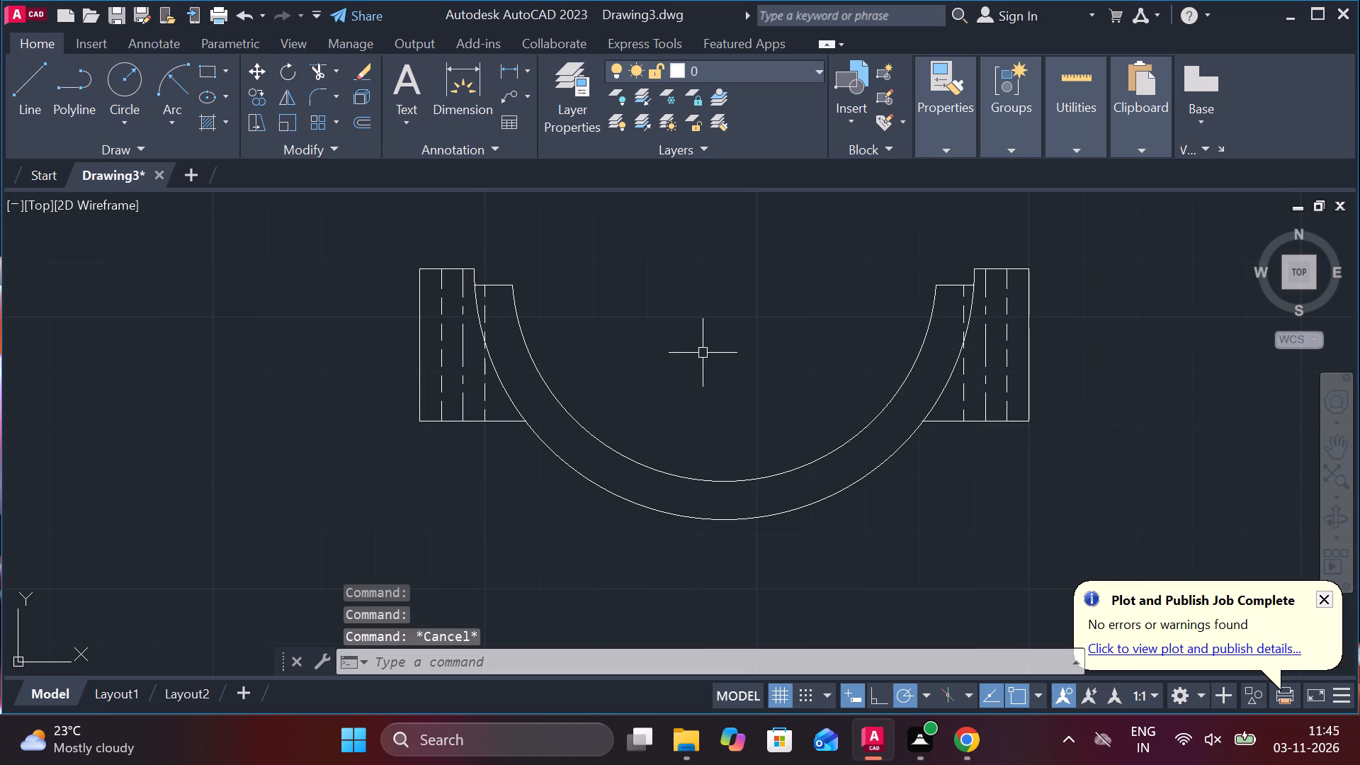
# Set the upper view's central vertical line to CENTER linetype.
pyautogui.moveTo(720, 342); pyautogui.dragTo(764, 412, button='middle')
pyautogui.scroll(-1, 835, 326)
pyautogui.moveTo(849, 259); pyautogui.dragTo(865, 332, button='middle')
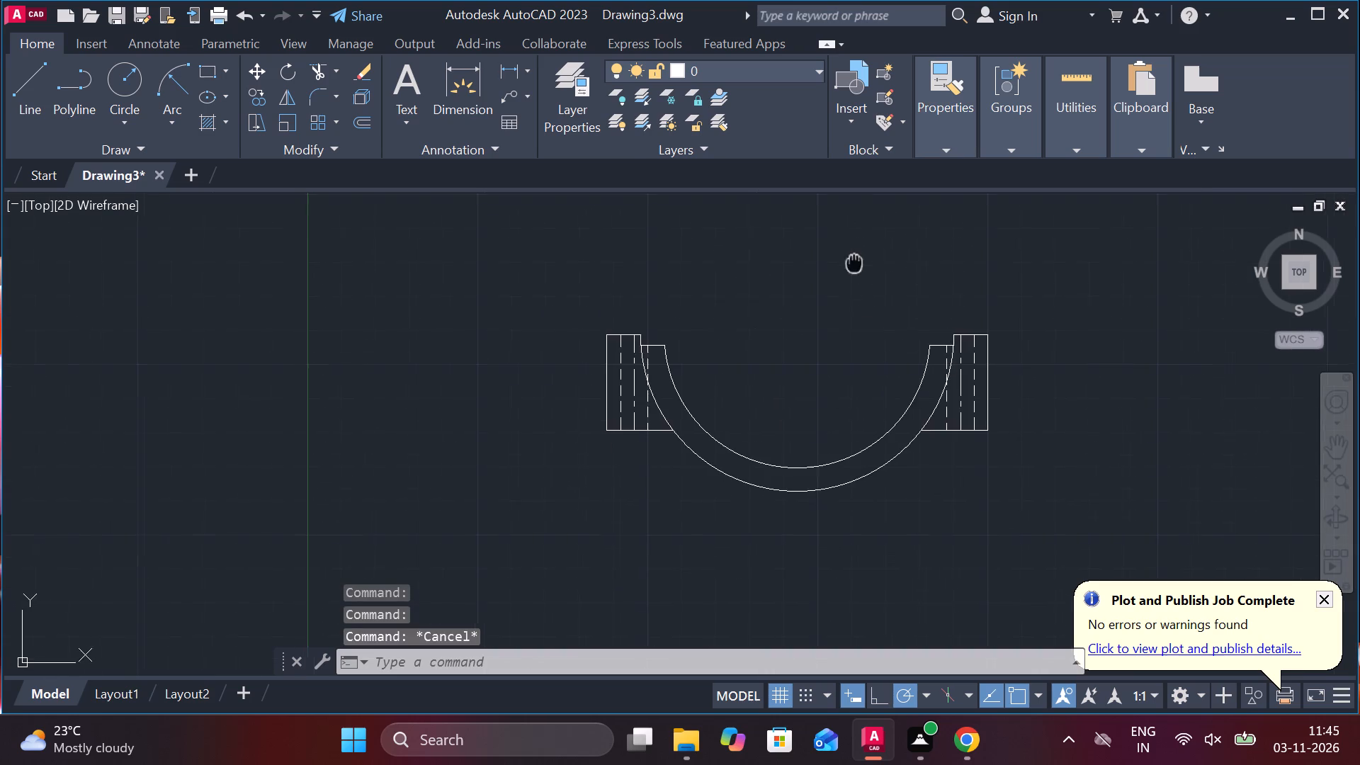
pyautogui.moveTo(865, 332); pyautogui.dragTo(866, 487, button='middle')
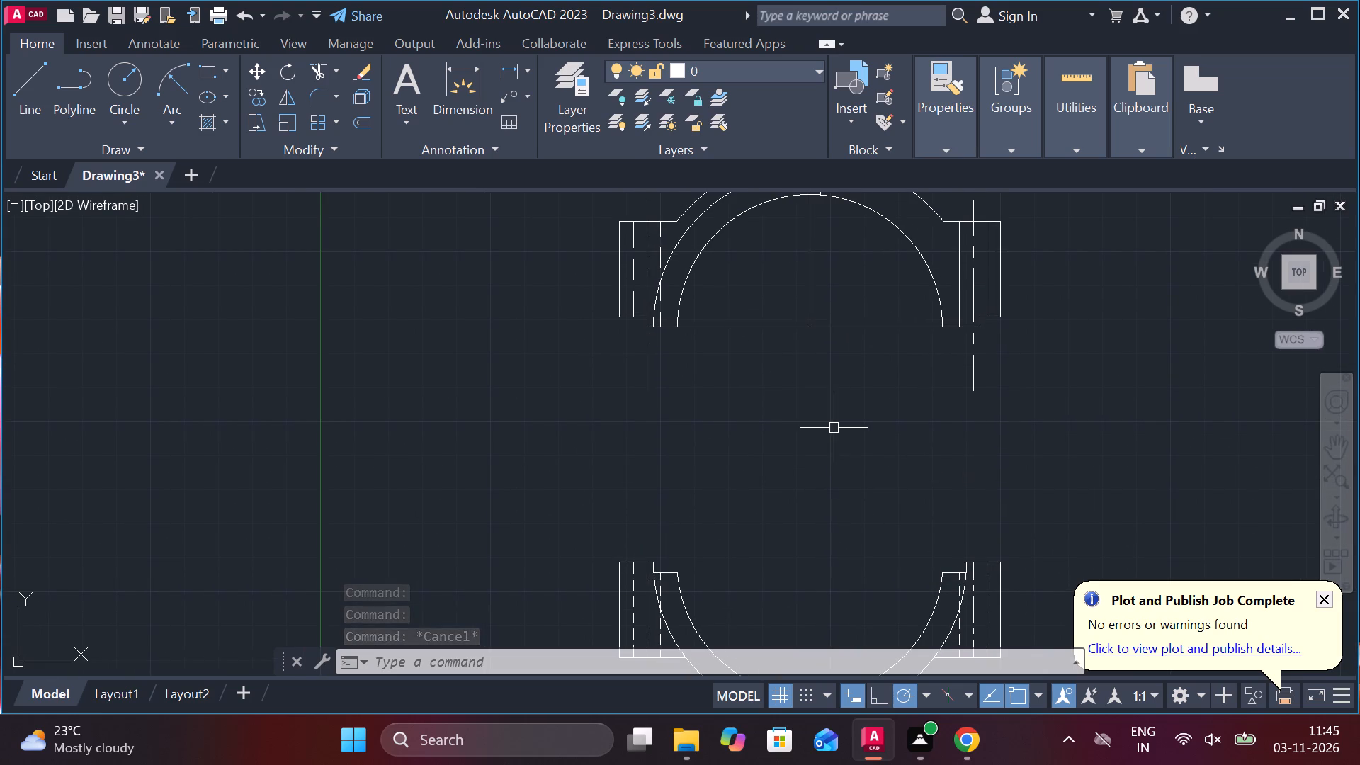
pyautogui.moveTo(835, 483); pyautogui.dragTo(801, 392, button='middle')
pyautogui.moveTo(755, 457); pyautogui.dragTo(758, 416, button='middle')
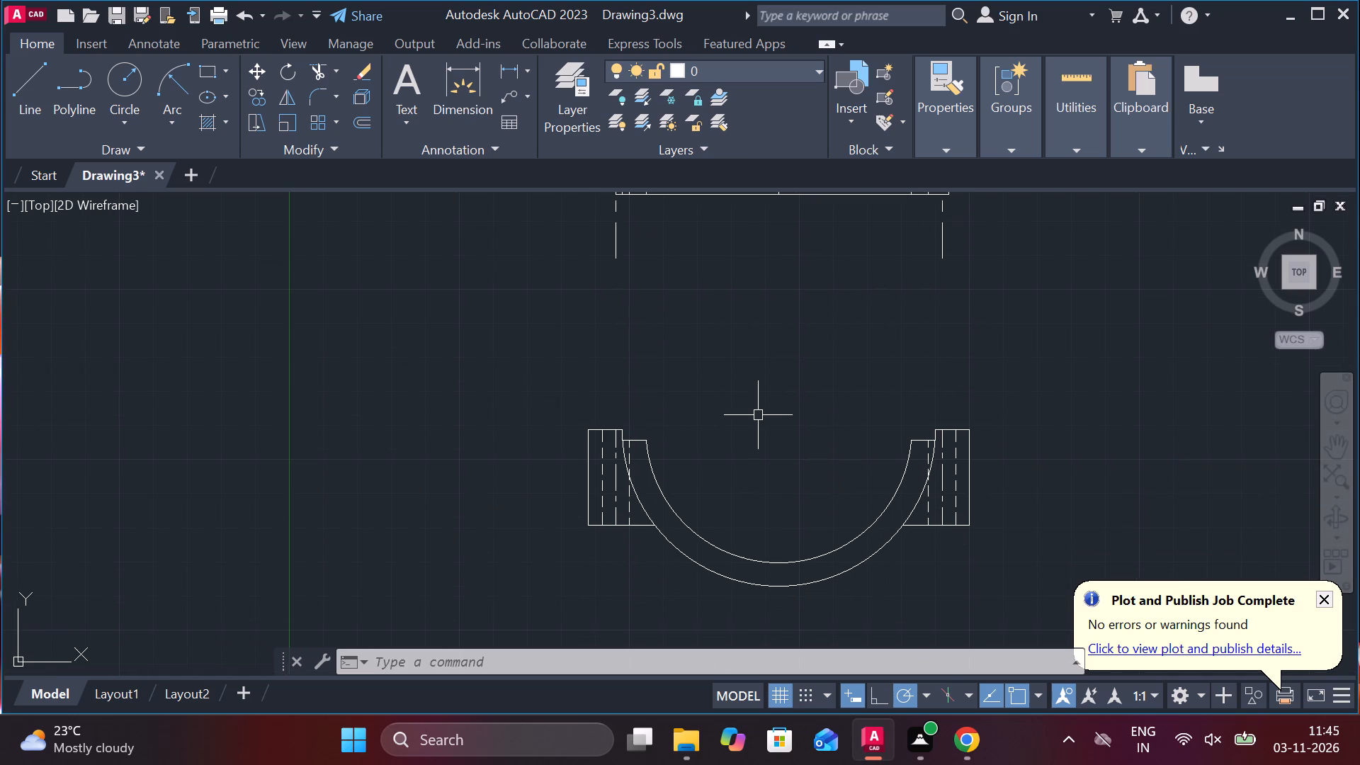
pyautogui.moveTo(759, 414); pyautogui.dragTo(786, 359, button='middle')
pyautogui.scroll(-2, 794, 349)
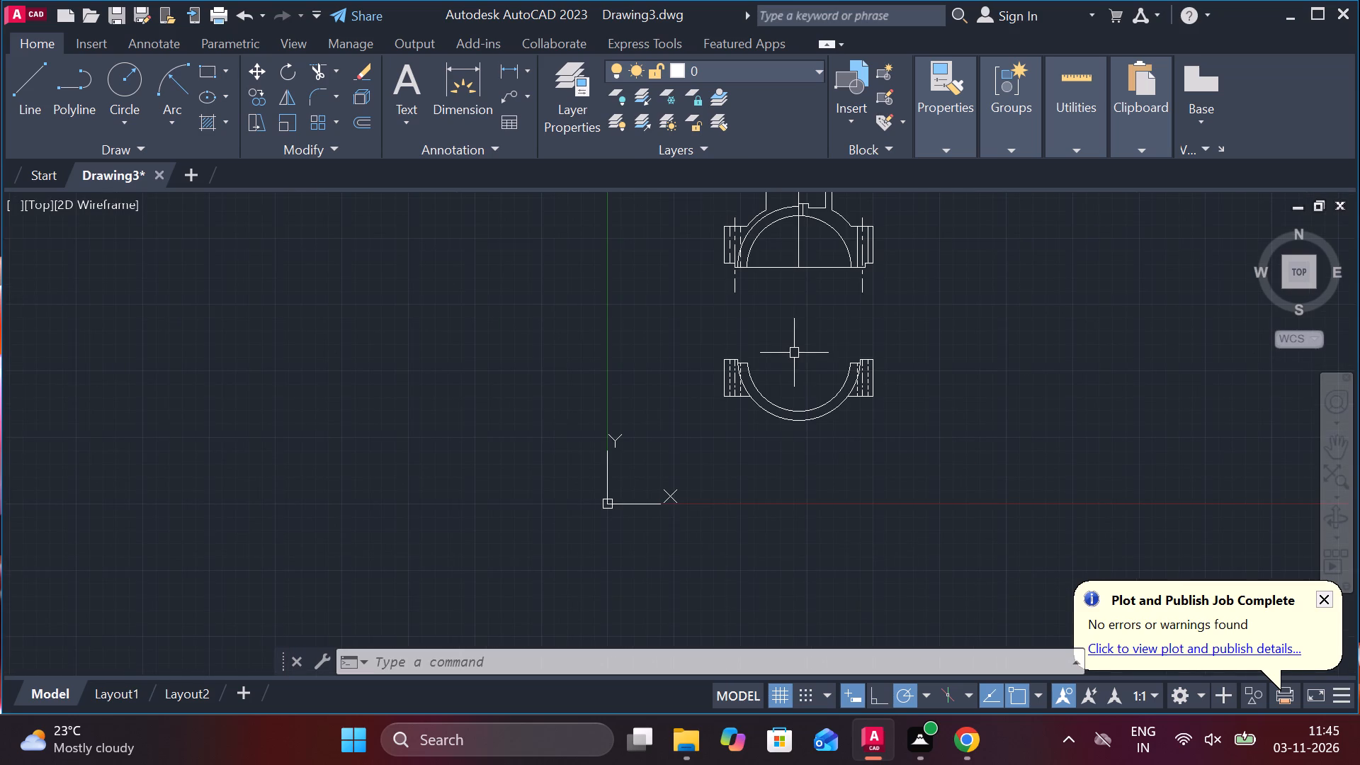
pyautogui.moveTo(814, 327); pyautogui.dragTo(795, 497, button='middle')
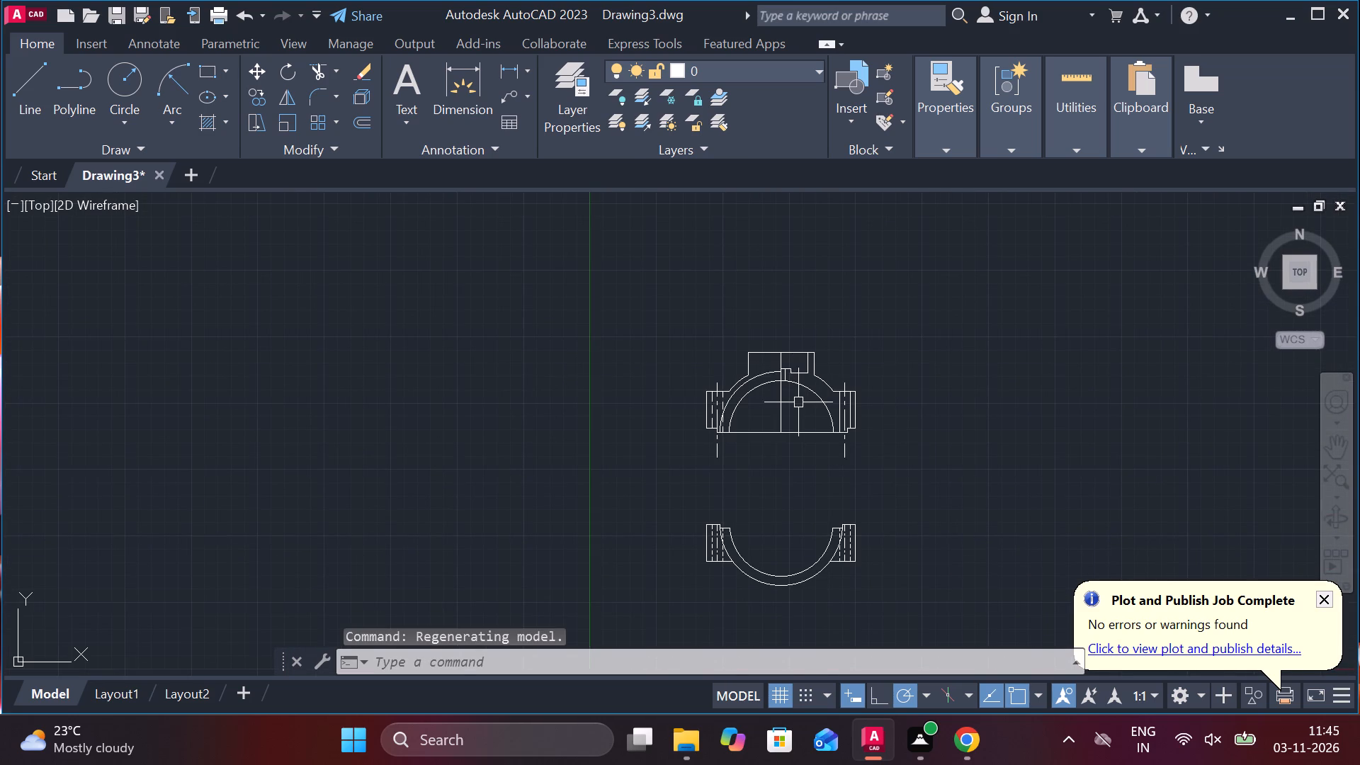
pyautogui.scroll(2, 798, 402)
pyautogui.click(752, 414)
pyautogui.click(939, 137)
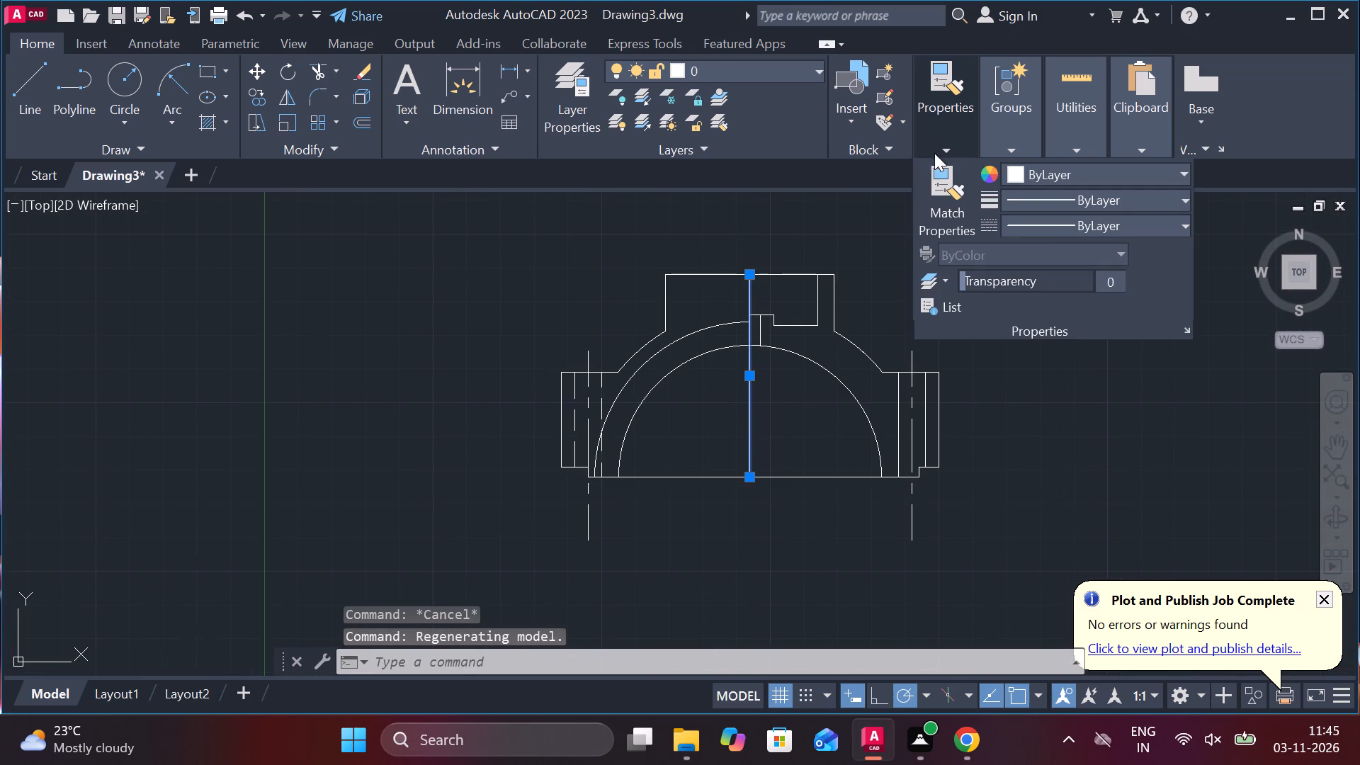
pyautogui.click(1071, 220)
pyautogui.click(1088, 298)
pyautogui.press('Escape')
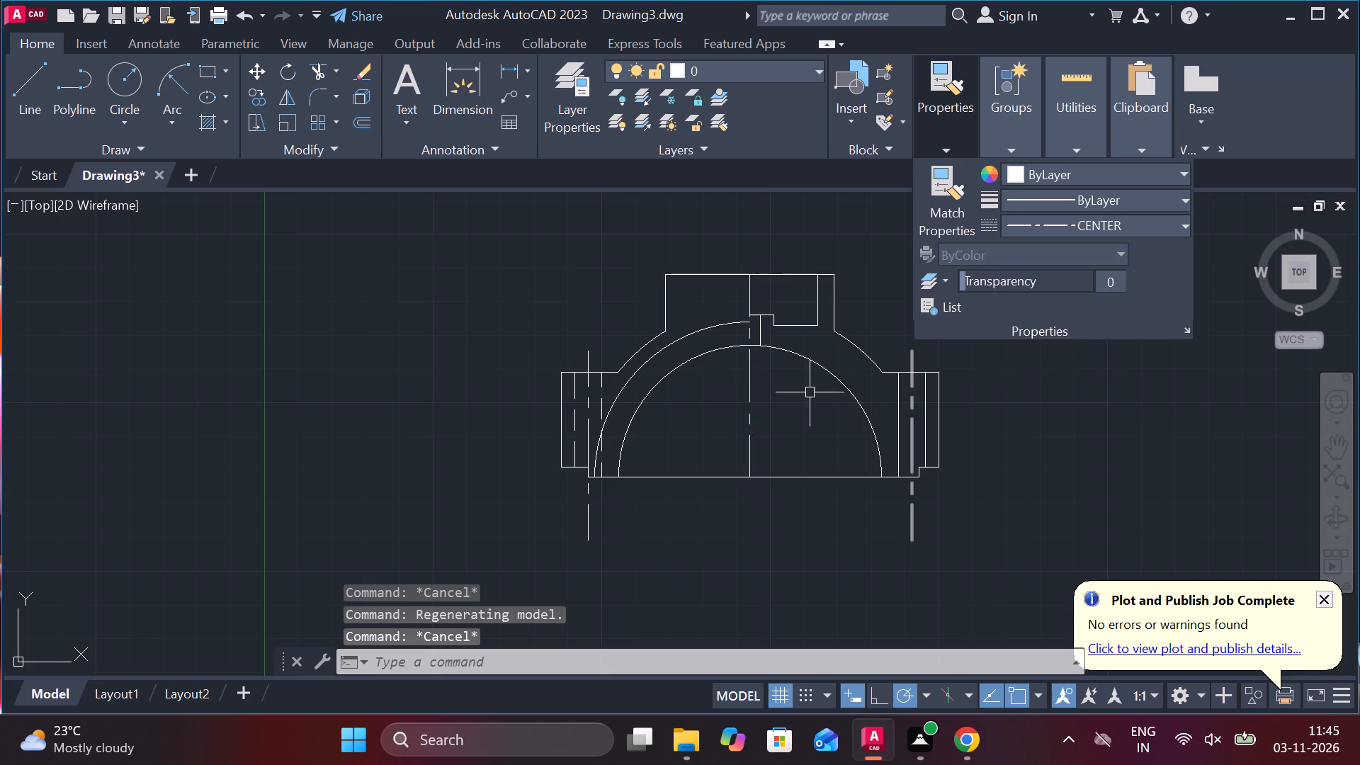
pyautogui.press('Escape')
# Stretch the top end of the upper view's vertical centre line slightly above the neck's top edge.
pyautogui.click(751, 291)
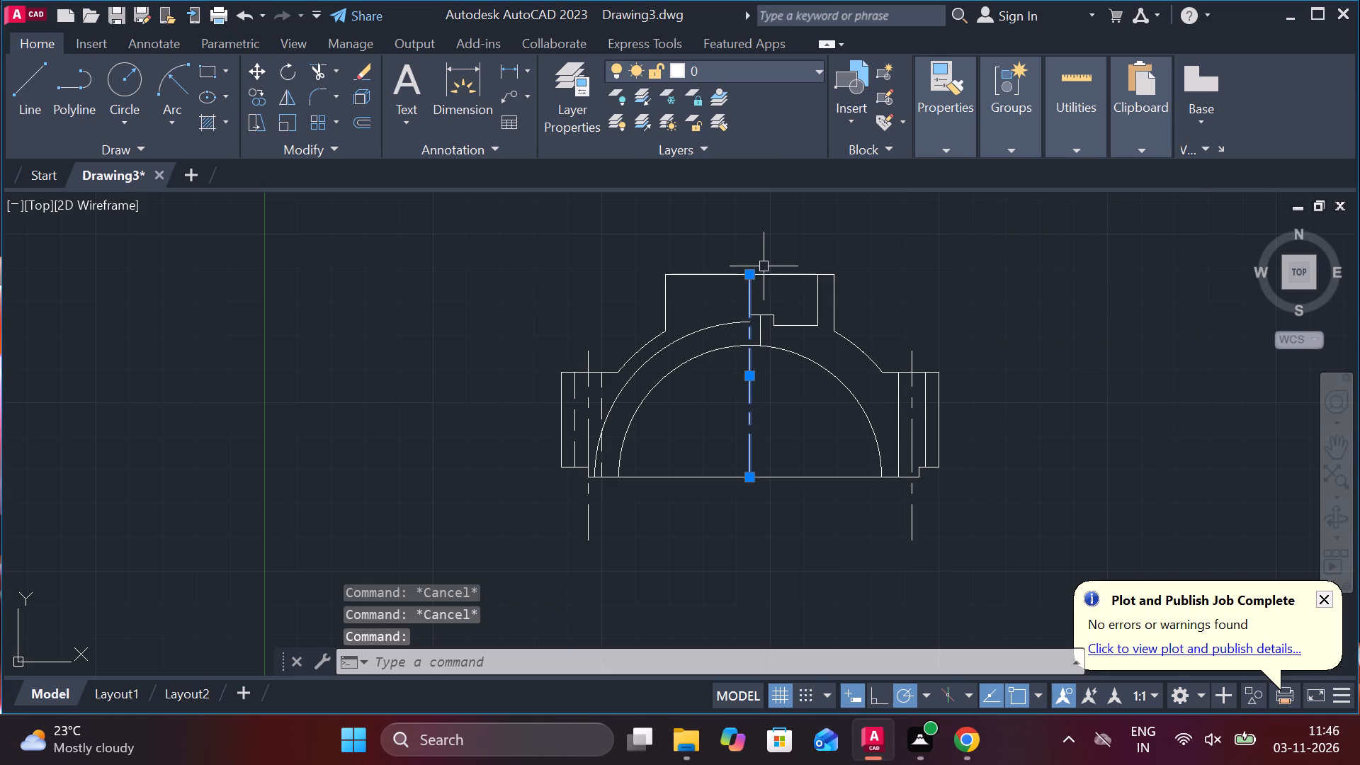
pyautogui.click(748, 275)
pyautogui.click(748, 249)
pyautogui.press('Escape')
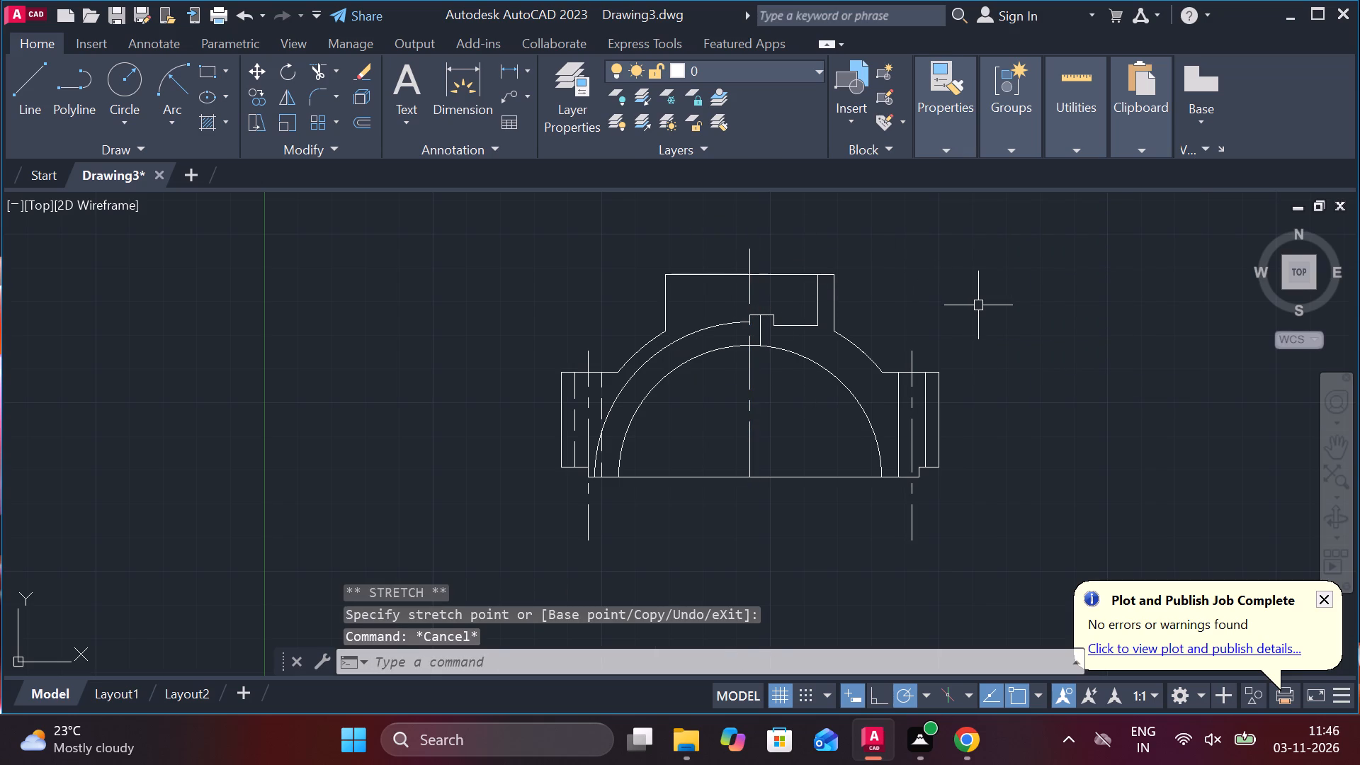
# Draw a vertical line 144 long straight down from the lower half ring's centre point.
pyautogui.moveTo(948, 331); pyautogui.dragTo(965, 244, button='middle')
pyautogui.scroll(3, 857, 254)
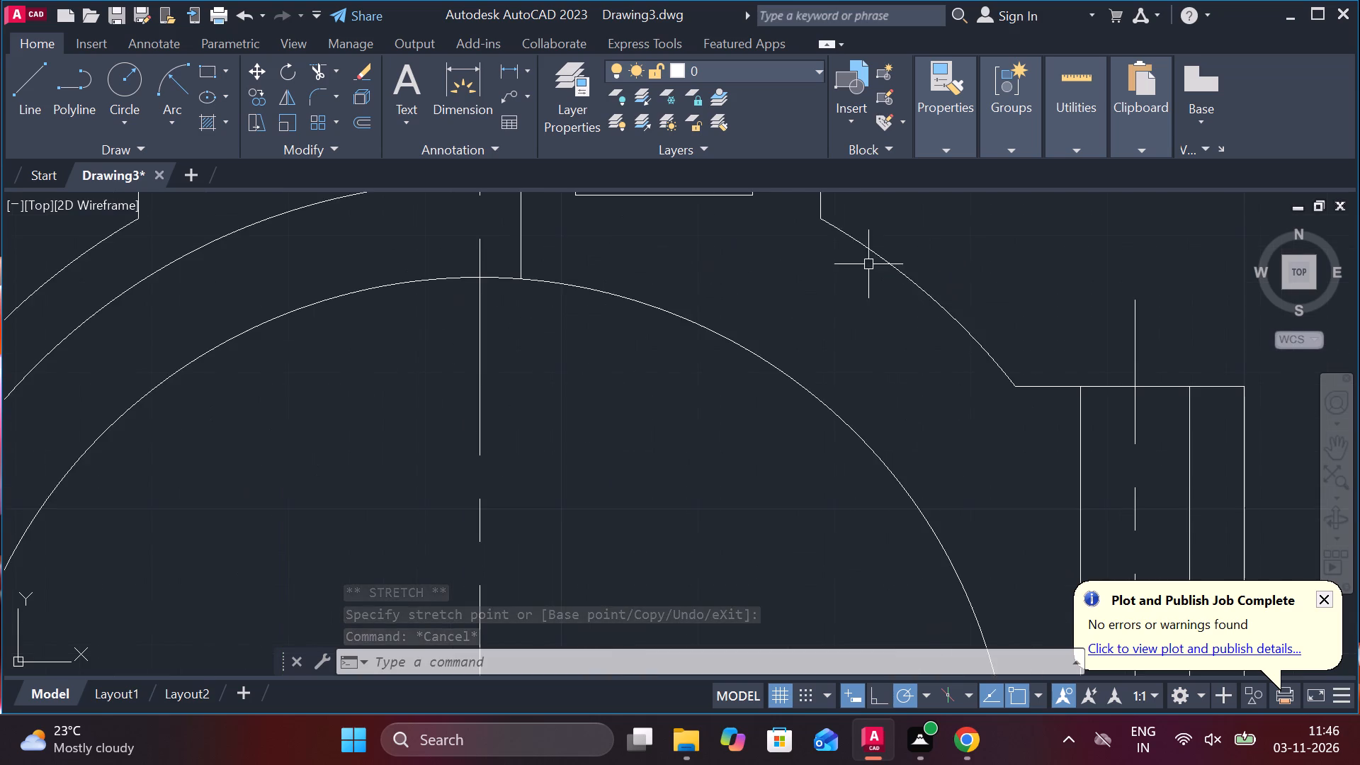
pyautogui.scroll(-5, 941, 283)
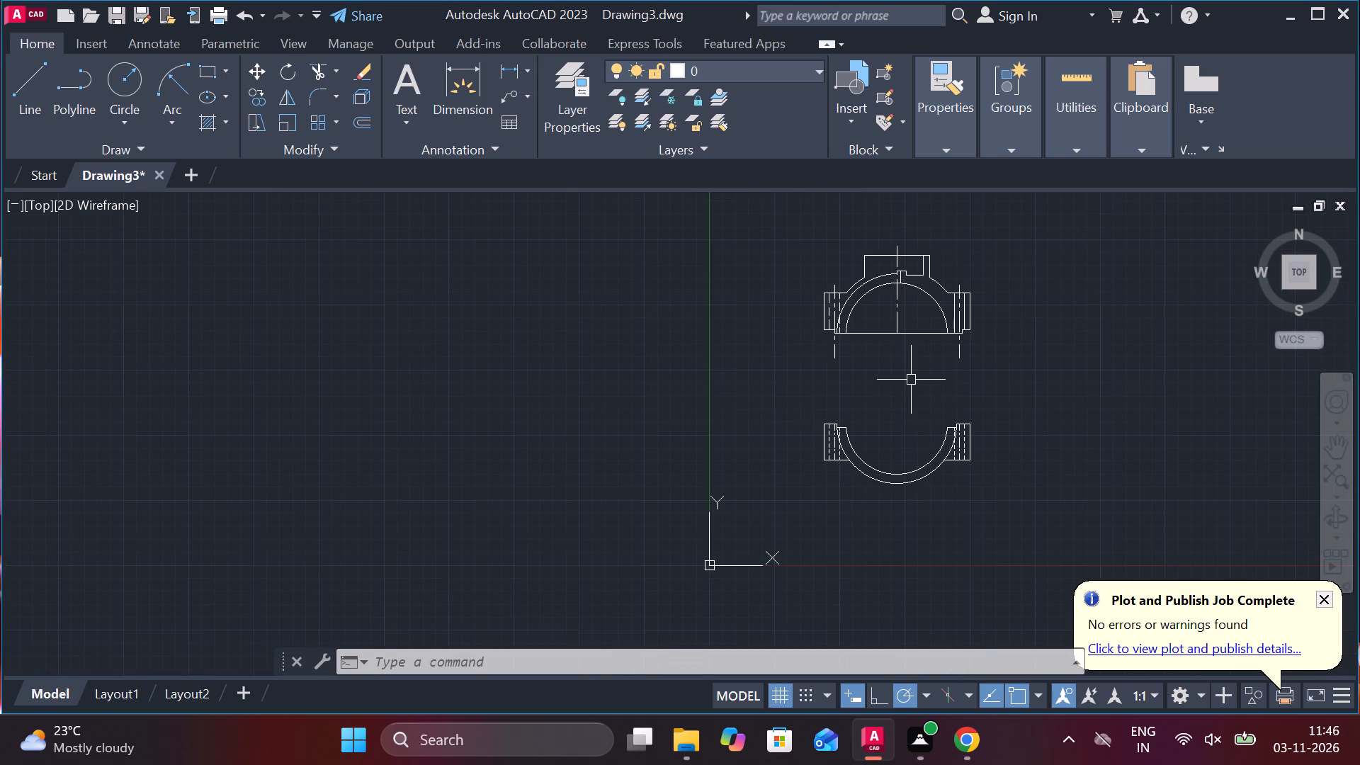
pyautogui.moveTo(917, 412); pyautogui.dragTo(913, 334, button='middle')
pyautogui.scroll(1, 889, 414)
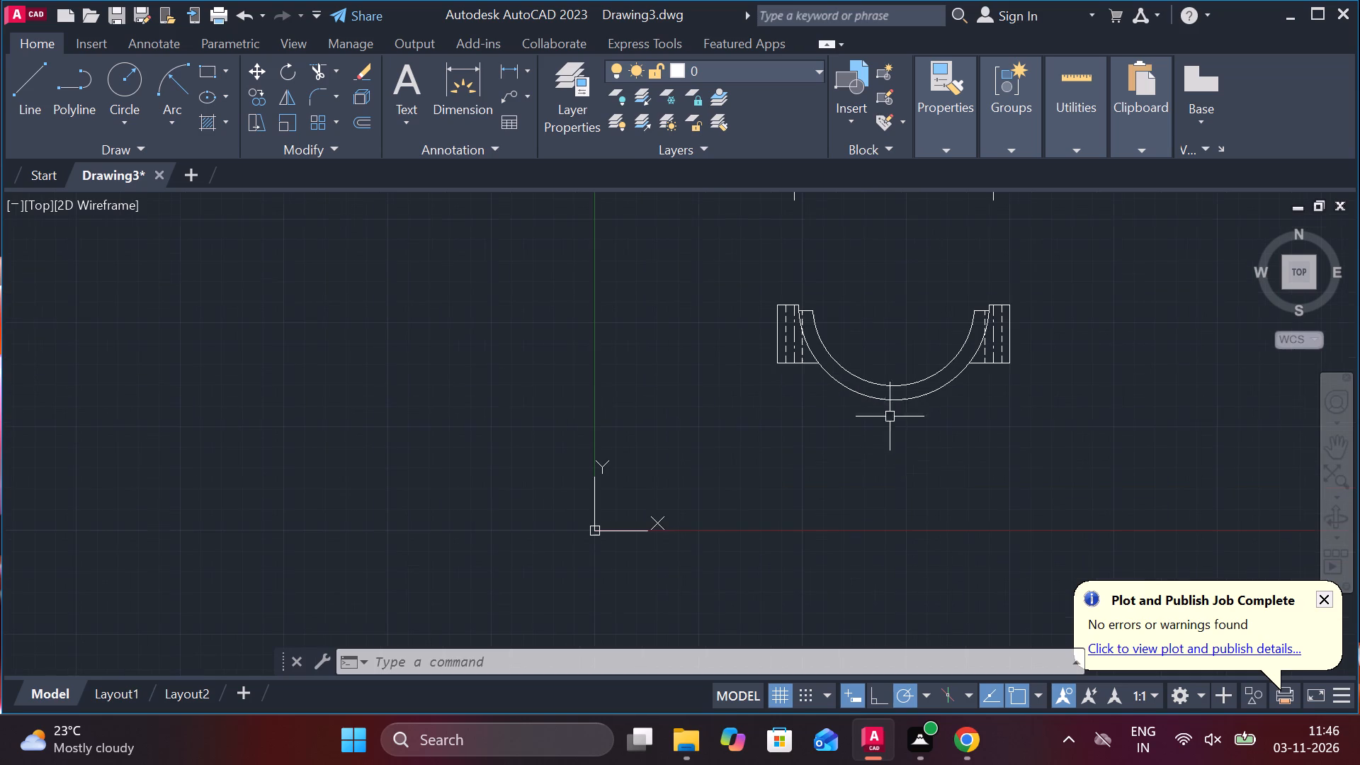
pyautogui.press('l')
pyautogui.press('Return')
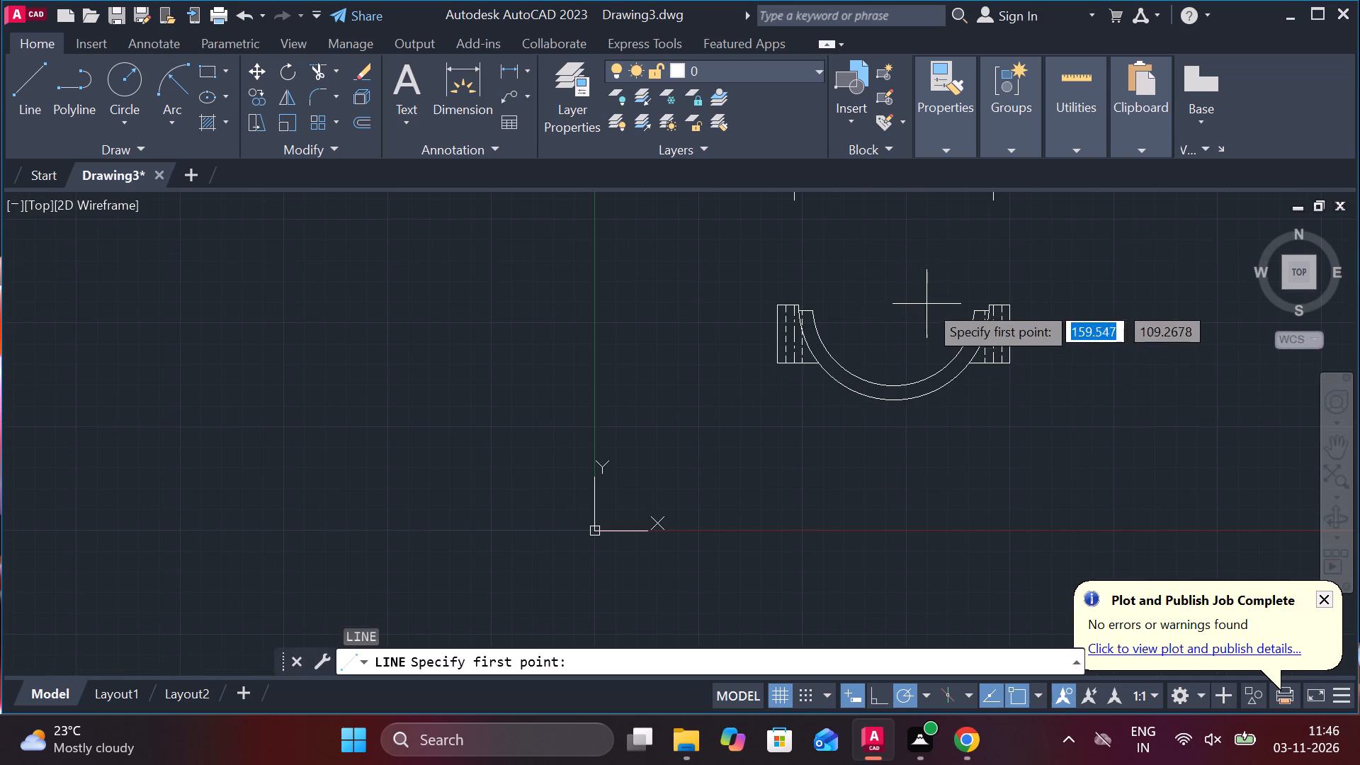
pyautogui.click(894, 299)
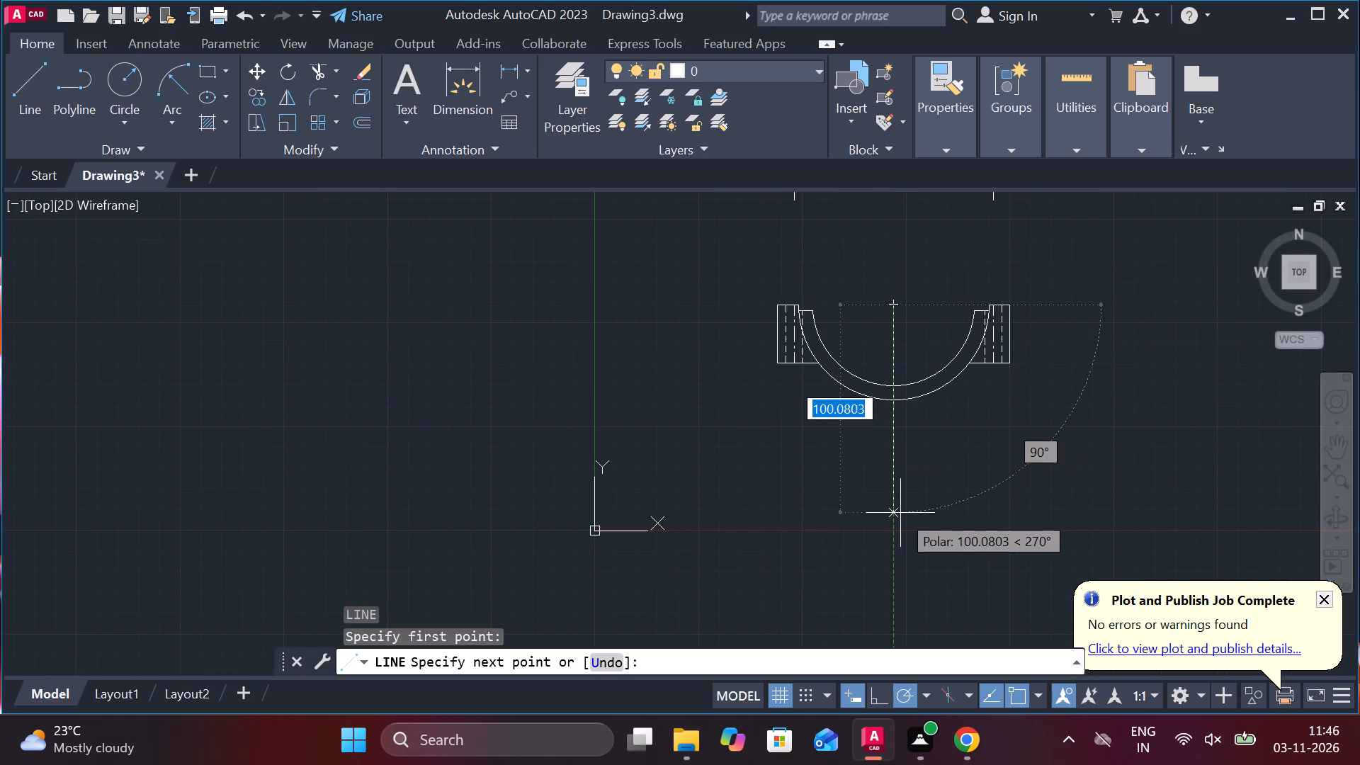
pyautogui.write('144')
pyautogui.press('Return')
pyautogui.moveTo(900, 513); pyautogui.dragTo(848, 345, button='middle')
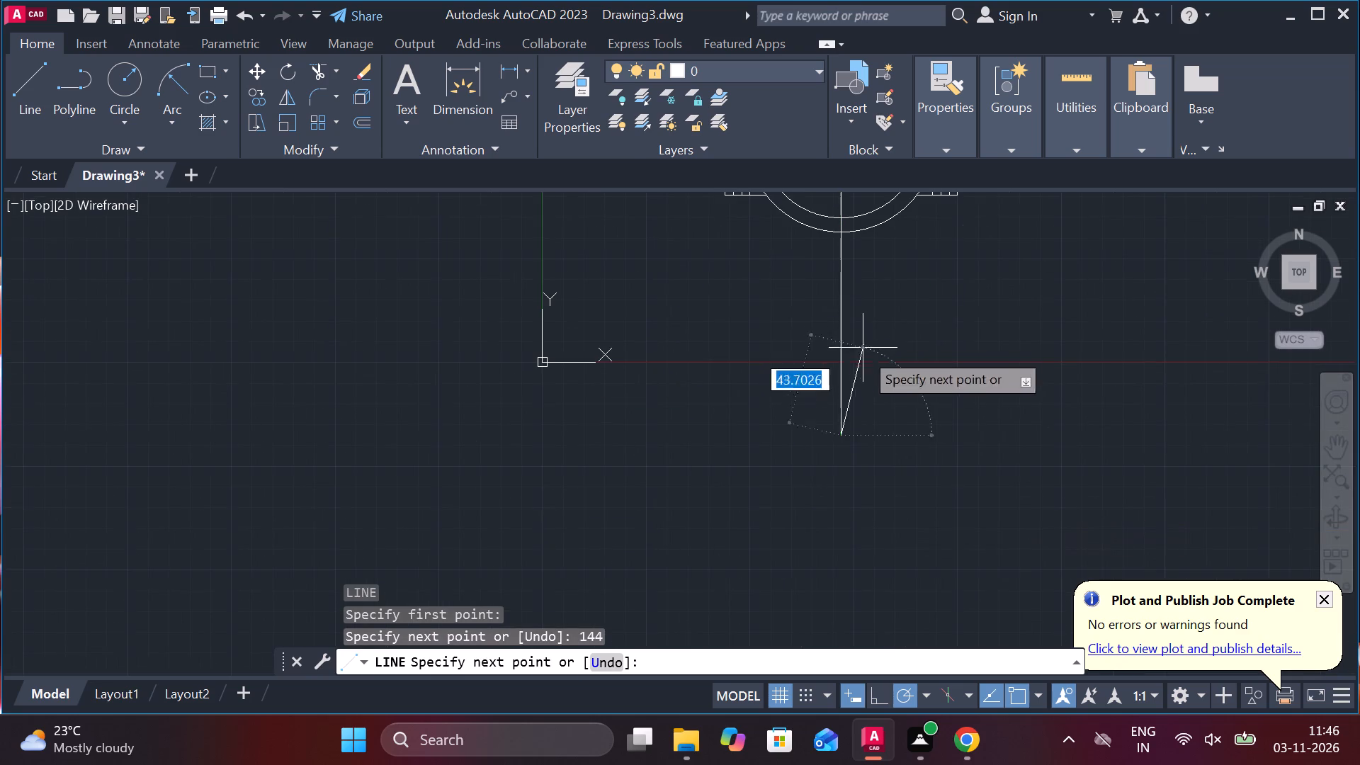
pyautogui.press('Escape')
# Draw a circle of diameter 14 centred on the lower end of the long vertical line.
pyautogui.write('c')
pyautogui.press('space')
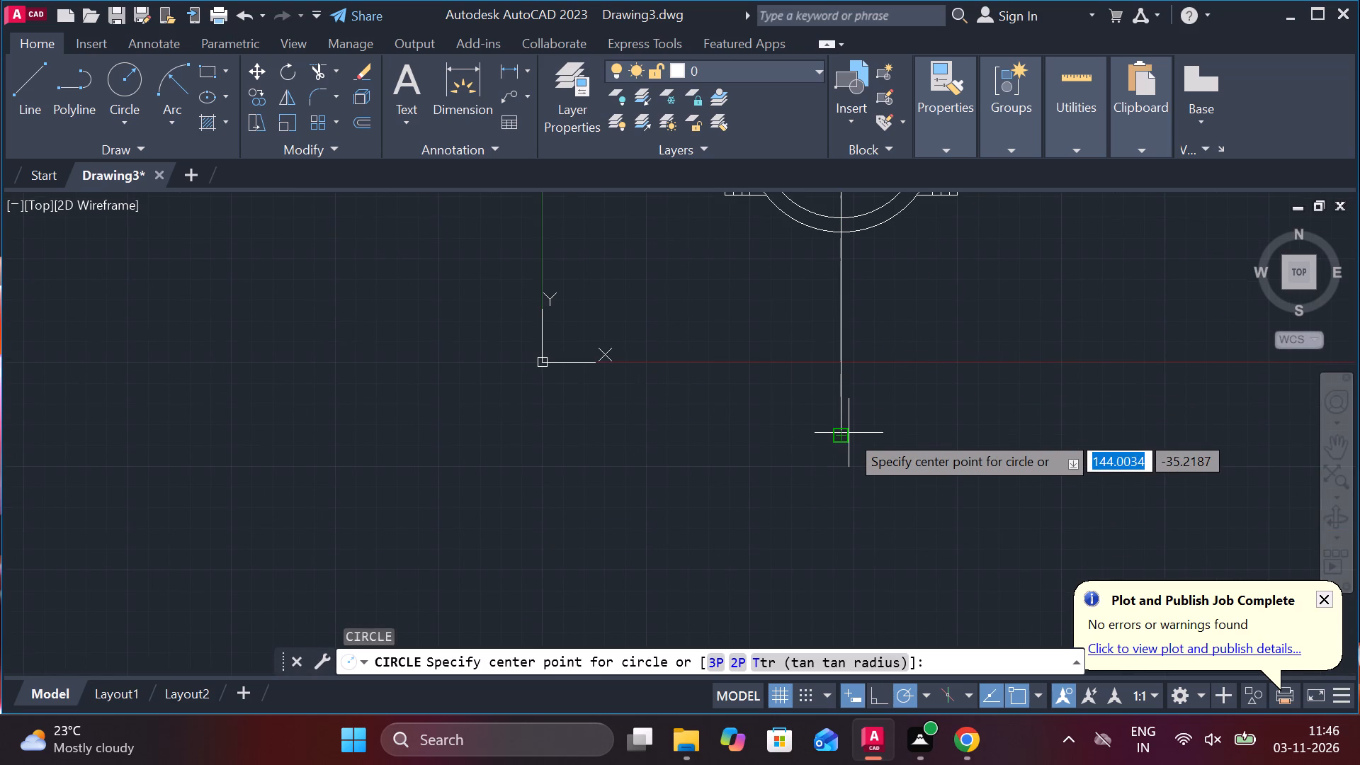
pyautogui.click(842, 433)
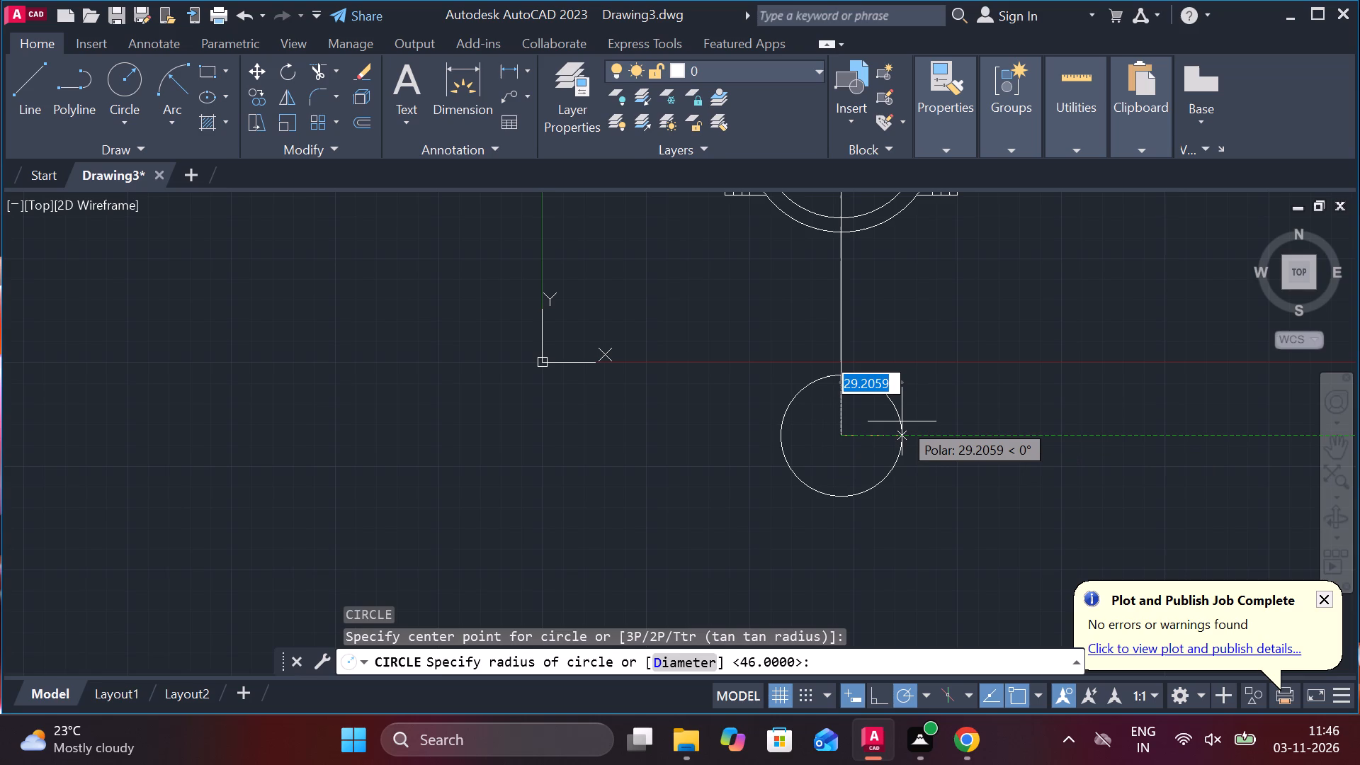
pyautogui.press('d')
pyautogui.press('Return')
pyautogui.write('14')
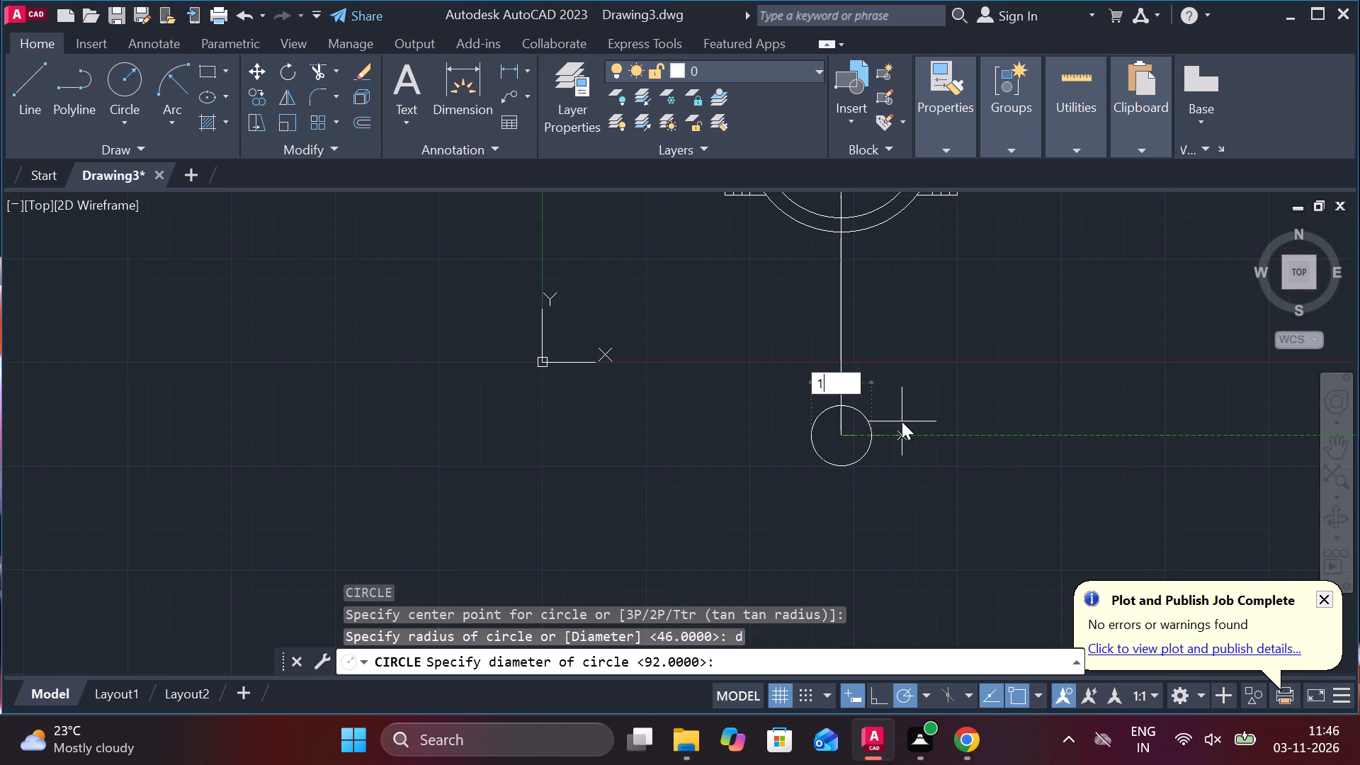
pyautogui.press('Return')
# Draw a circle of diameter 30 concentric with the diameter 14 circle at the line's lower end.
pyautogui.write('c')
pyautogui.press('space')
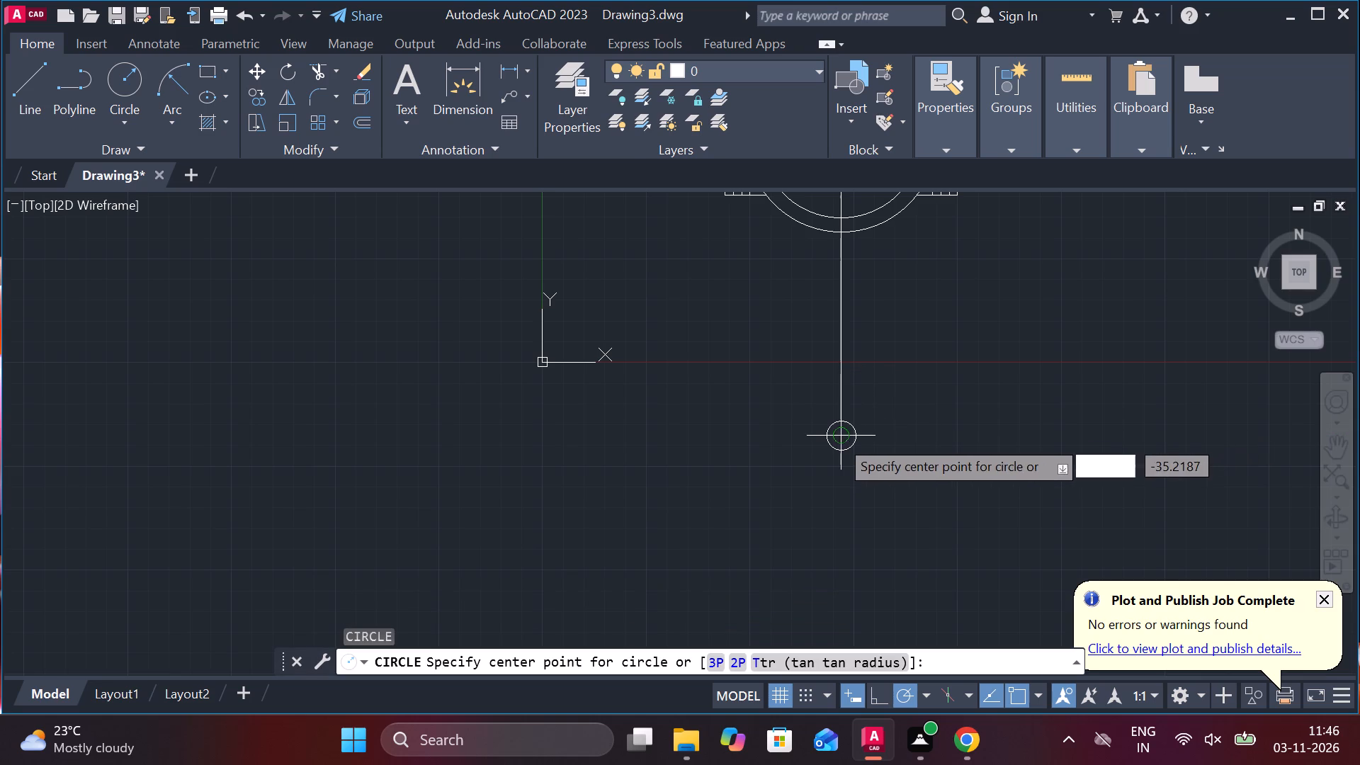
pyautogui.click(838, 438)
pyautogui.write('d 30')
pyautogui.press('Return')
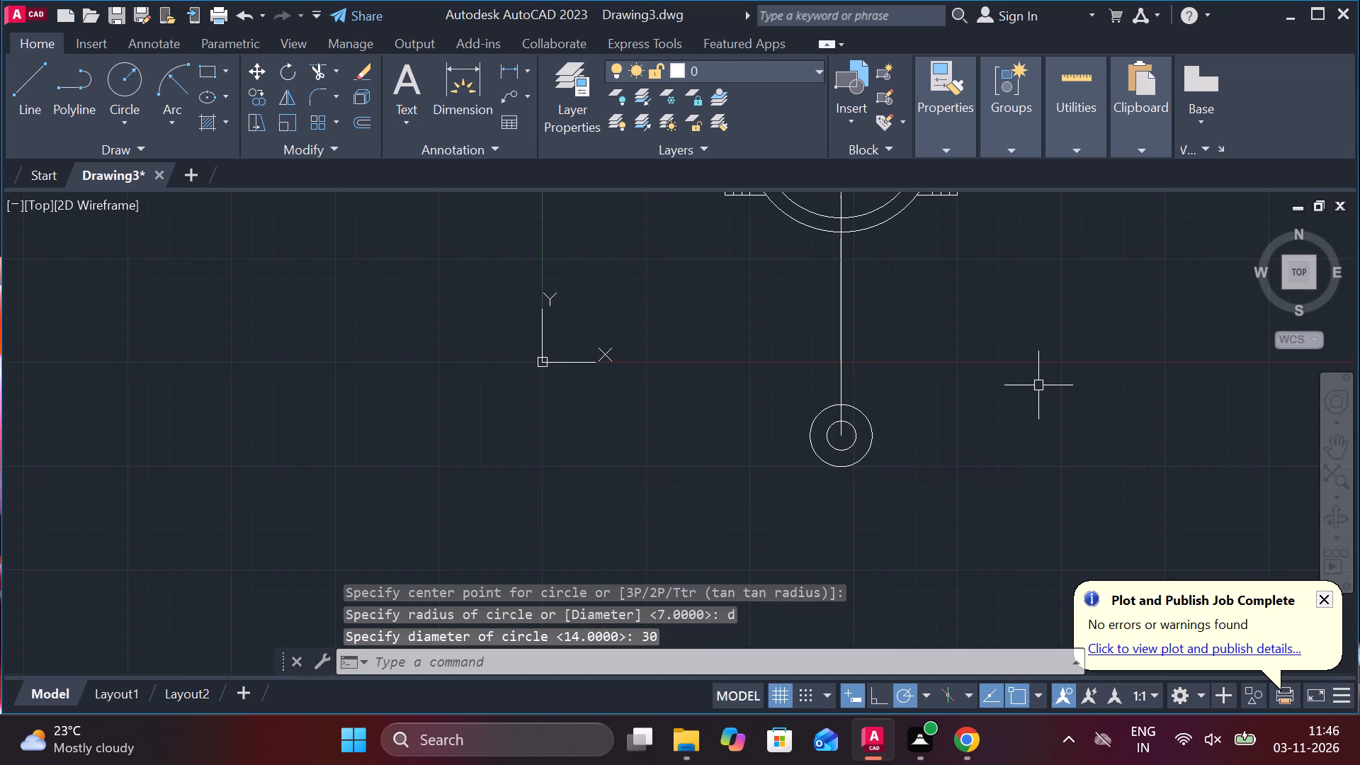
# Draw a circle of diameter 100 centred on the half ring's centre at the vertical line's upper end.
pyautogui.middleClick(997, 390)
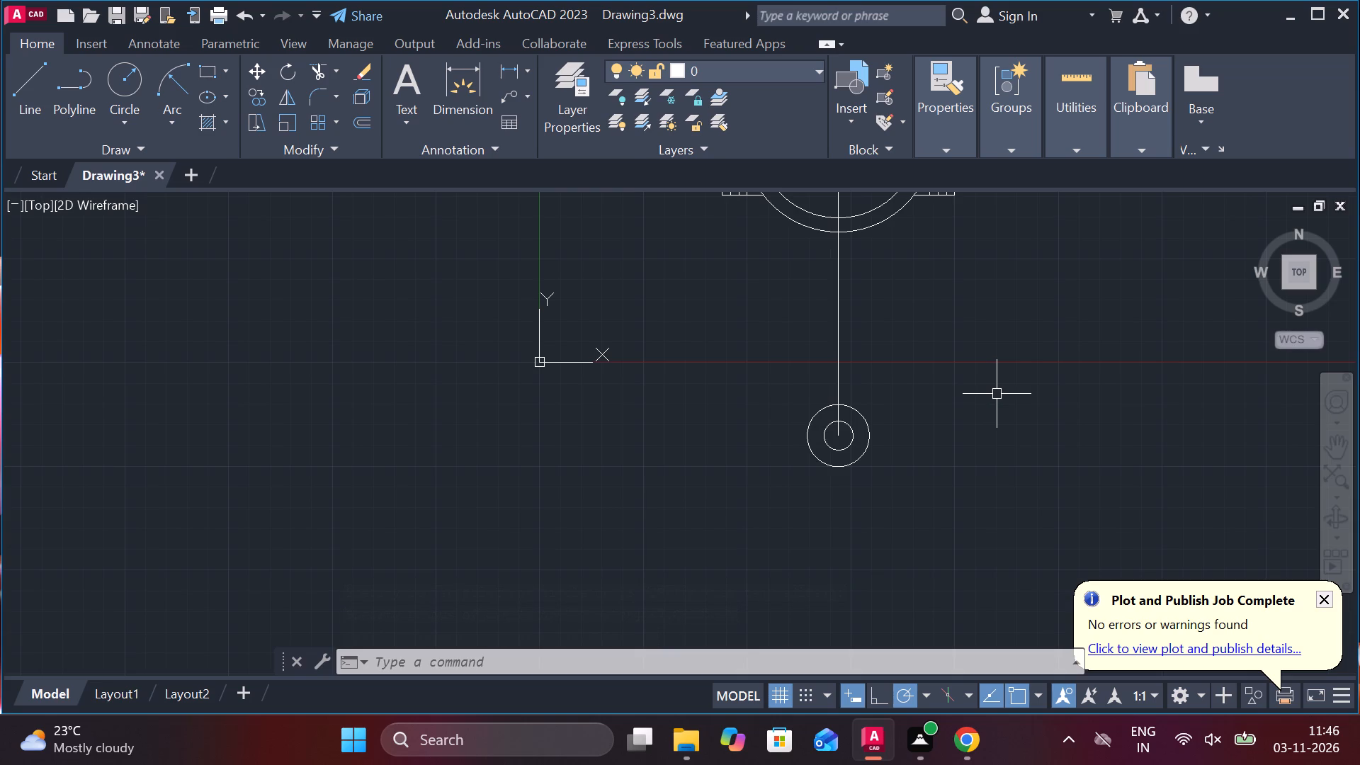
pyautogui.scroll(-2, 997, 394)
pyautogui.scroll(2, 997, 394)
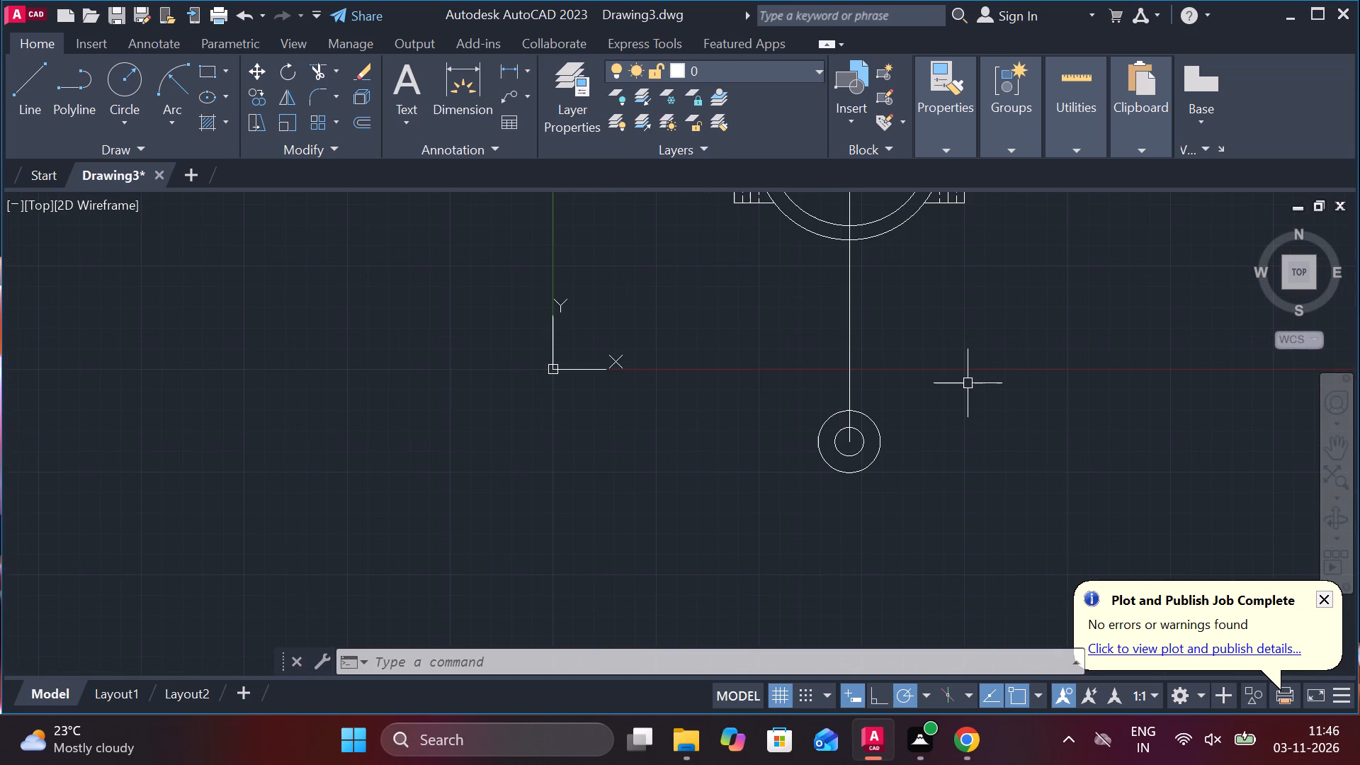
pyautogui.moveTo(931, 348); pyautogui.dragTo(952, 496, button='middle')
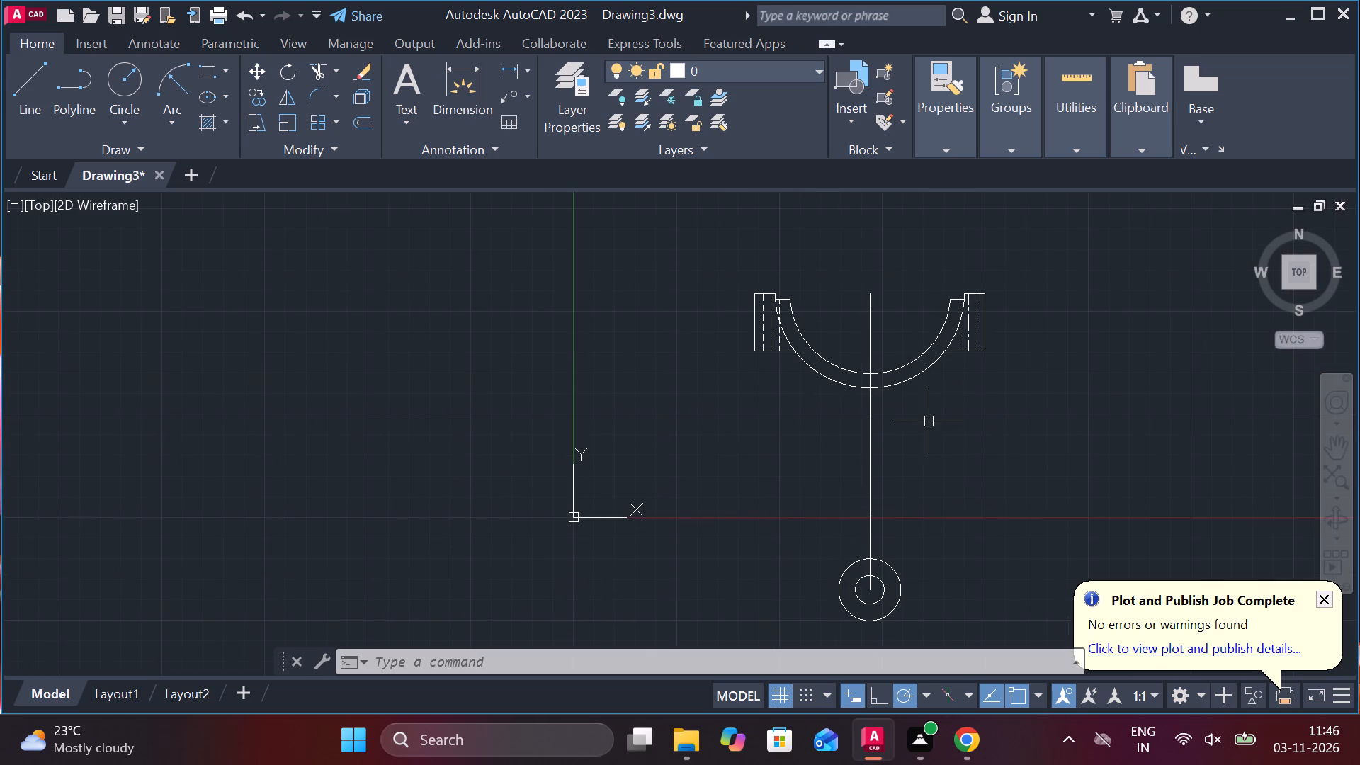
pyautogui.write('c')
pyautogui.press('space')
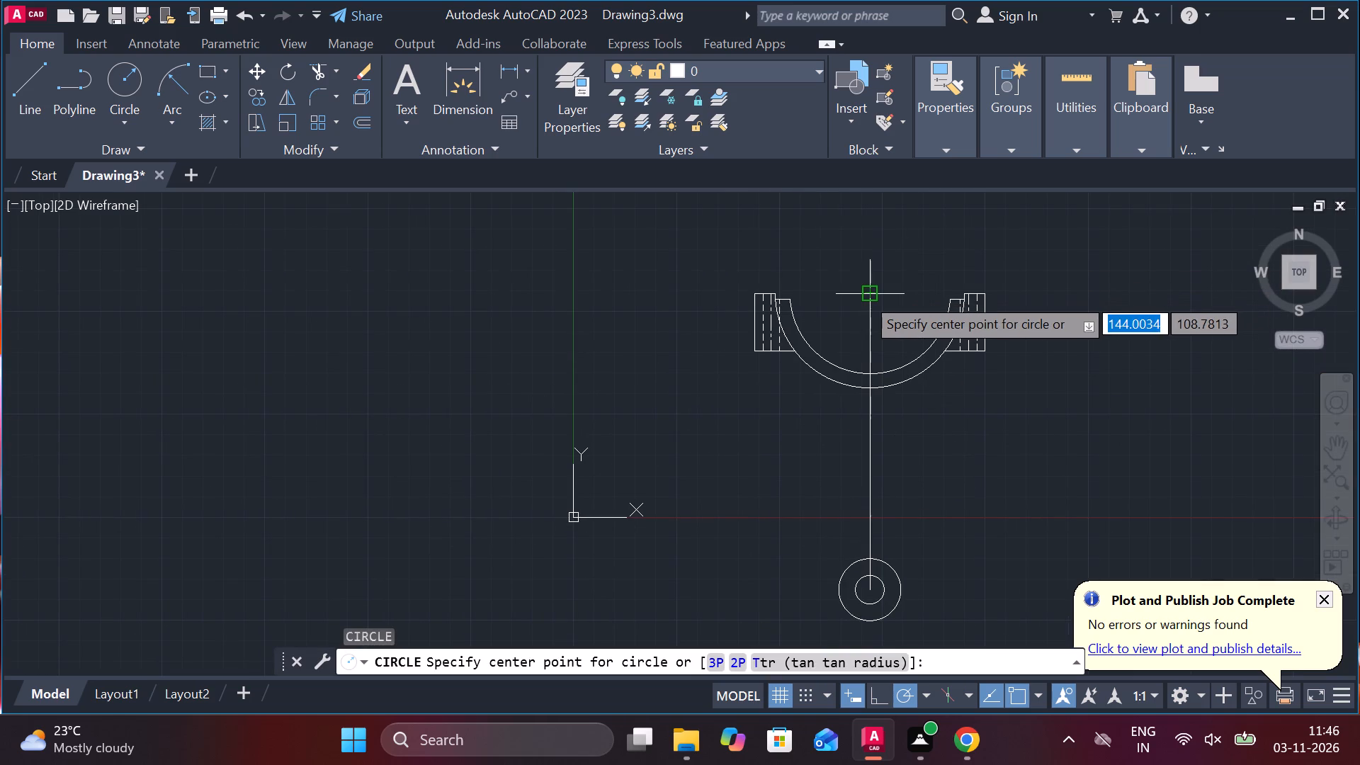
pyautogui.scroll(3, 861, 284)
pyautogui.click(890, 319)
pyautogui.scroll(-3, 890, 319)
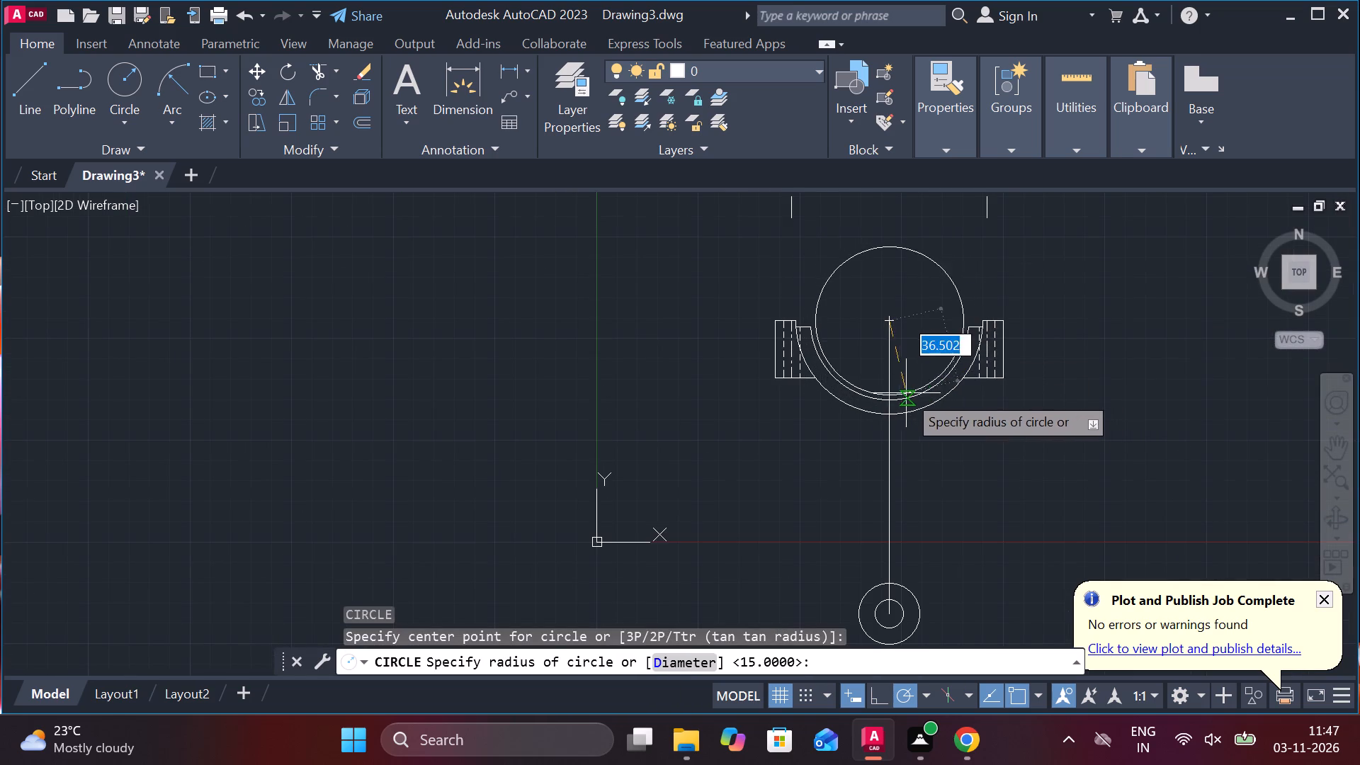
pyautogui.write('d')
pyautogui.press('space')
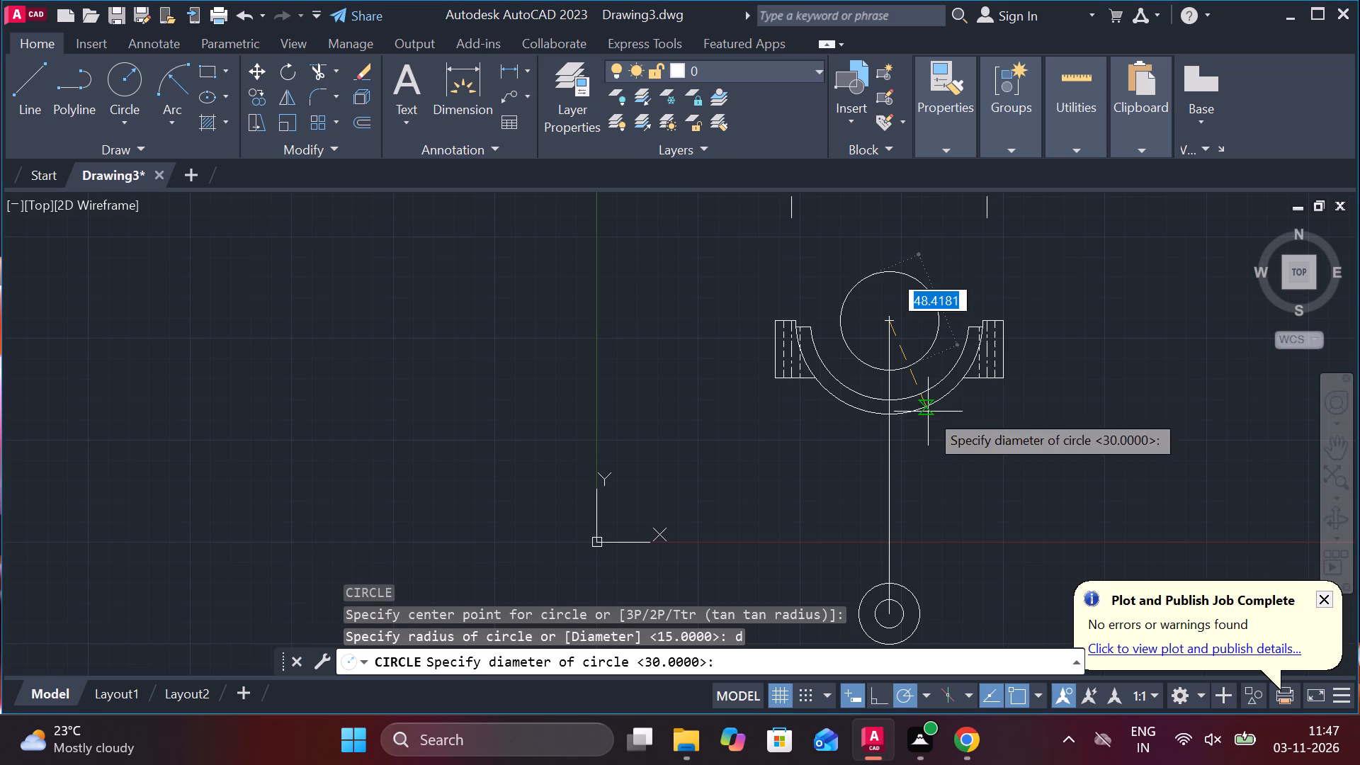
pyautogui.scroll(2, 928, 412)
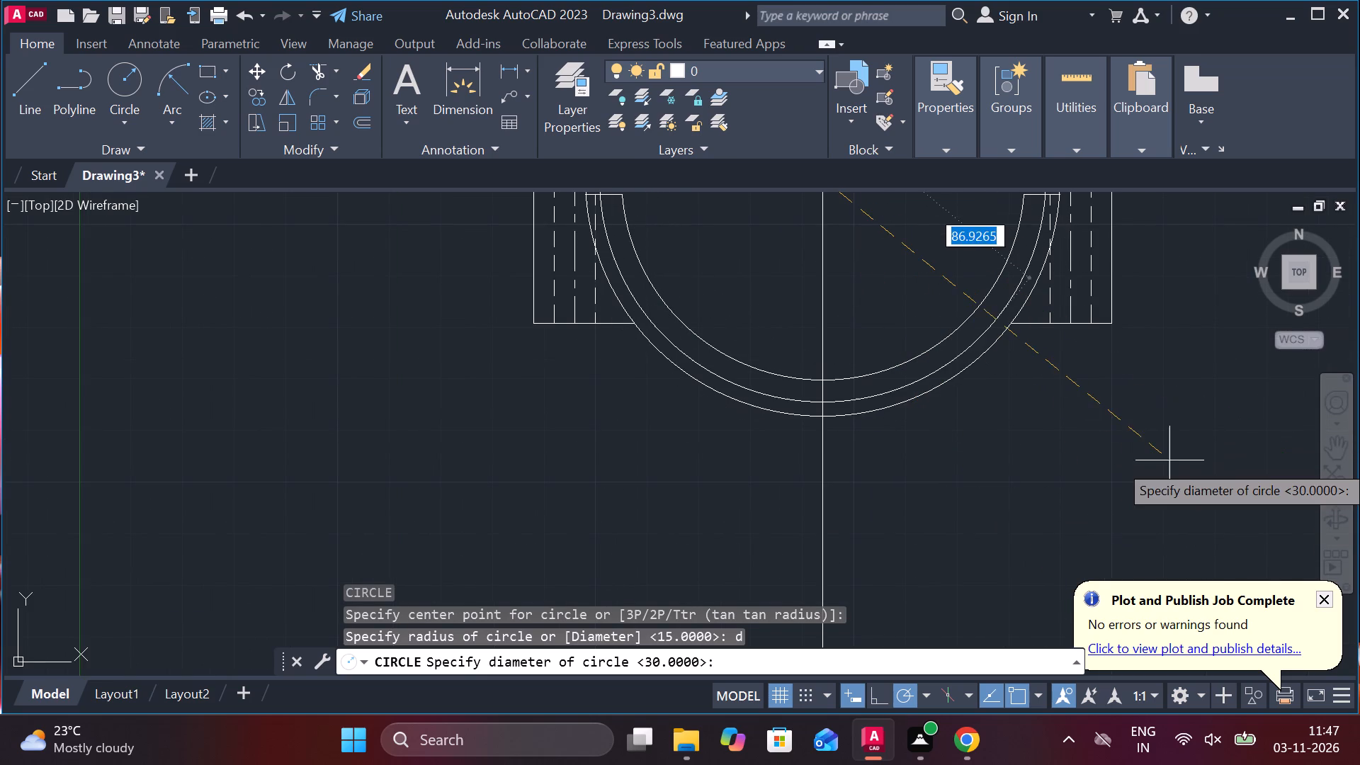
pyautogui.write('100')
pyautogui.press('Return')
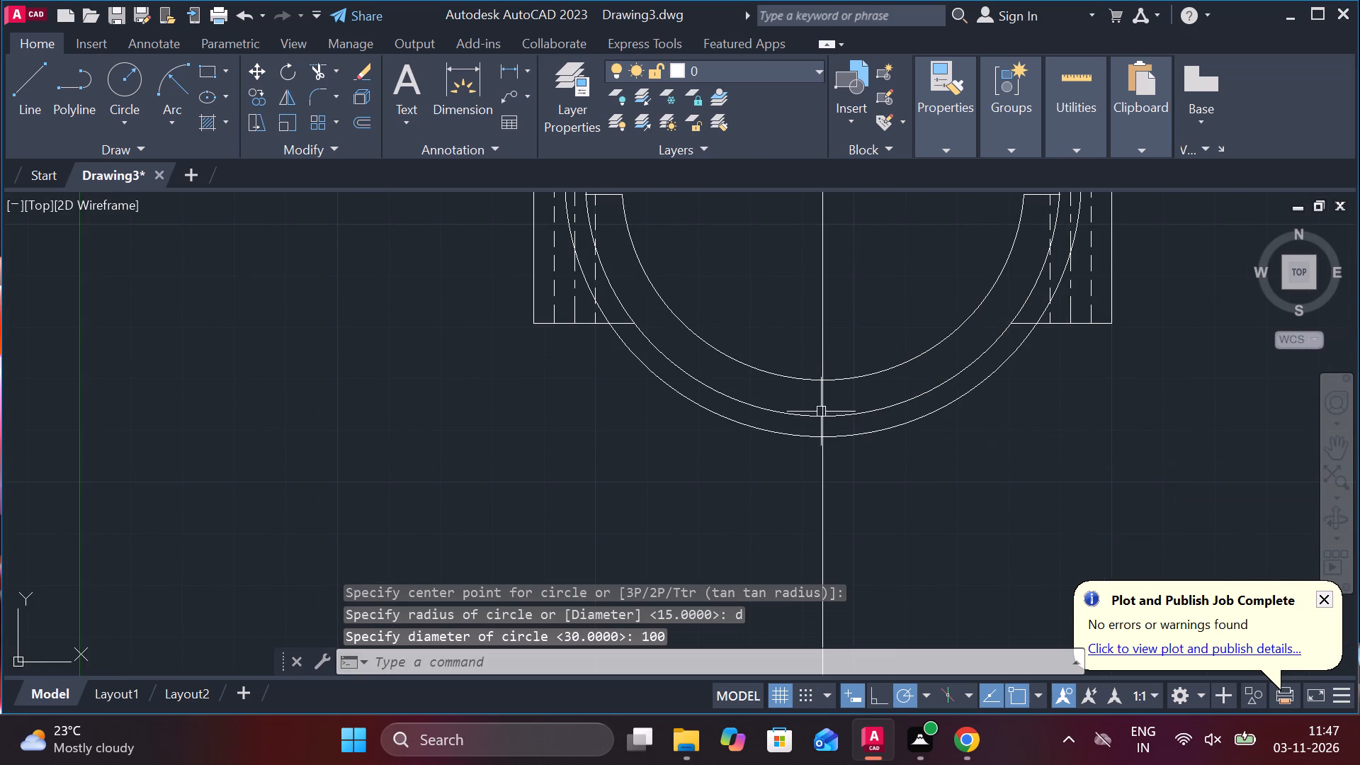
# Trim the diameter 100 circle inside both flanges, and trim the flange bottom edges where they extend past it into the half ring.
pyautogui.moveTo(604, 349); pyautogui.dragTo(624, 445, button='middle')
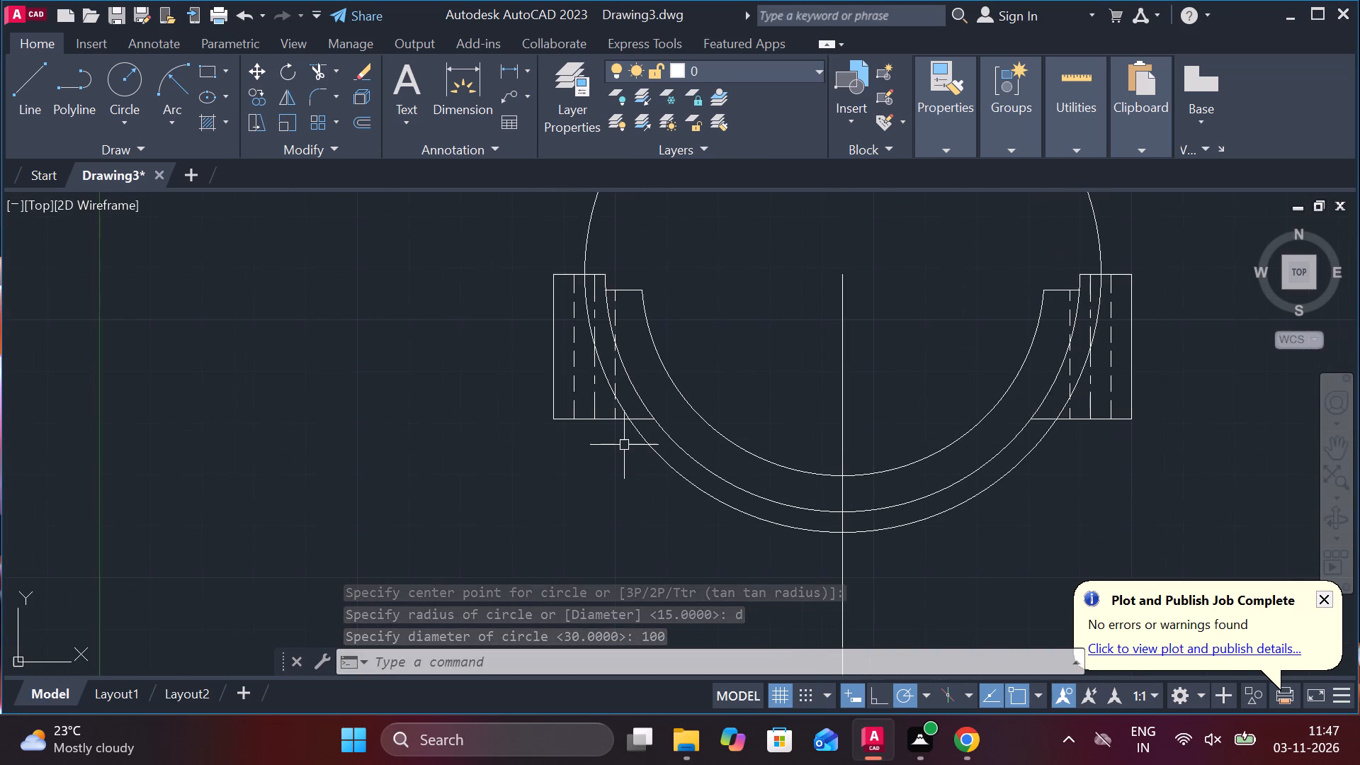
pyautogui.press('Escape')
pyautogui.write('tr')
pyautogui.press('space')
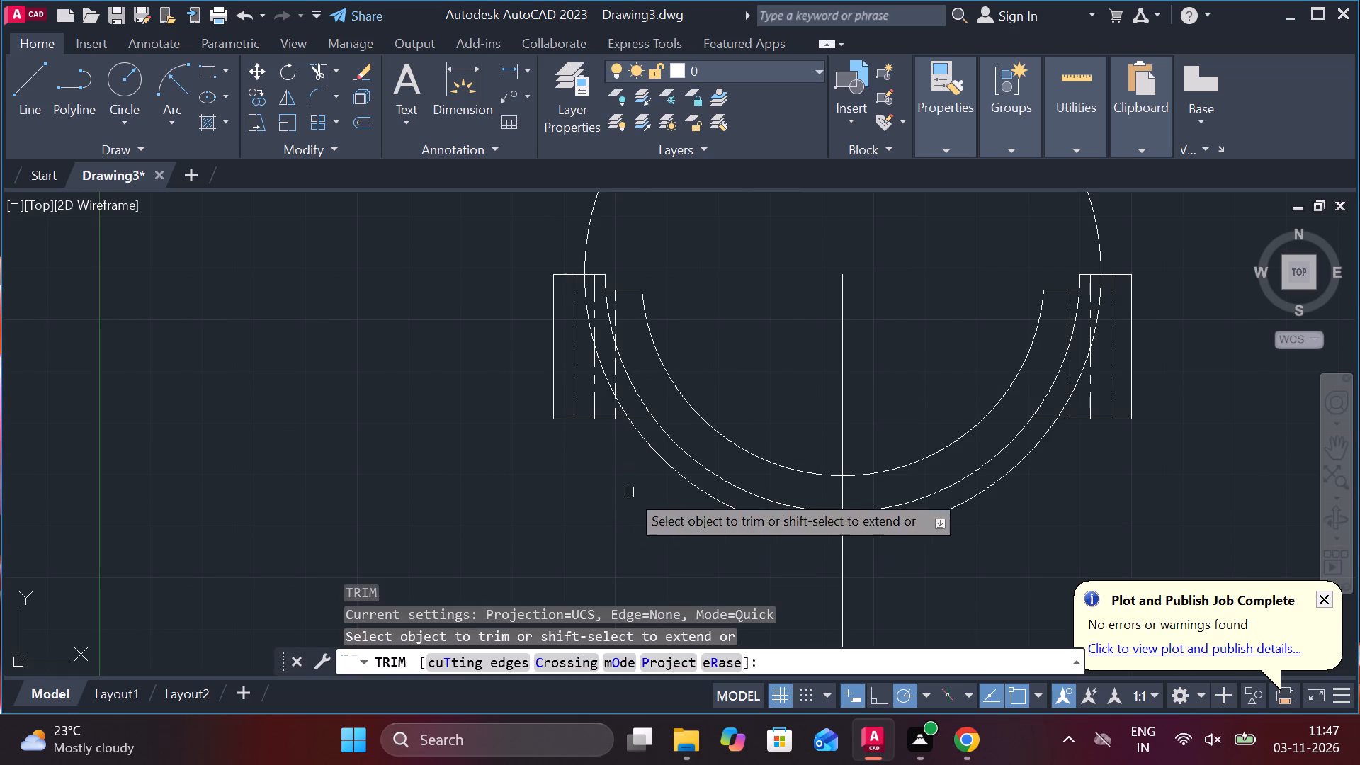
pyautogui.click(625, 414)
pyautogui.click(646, 419)
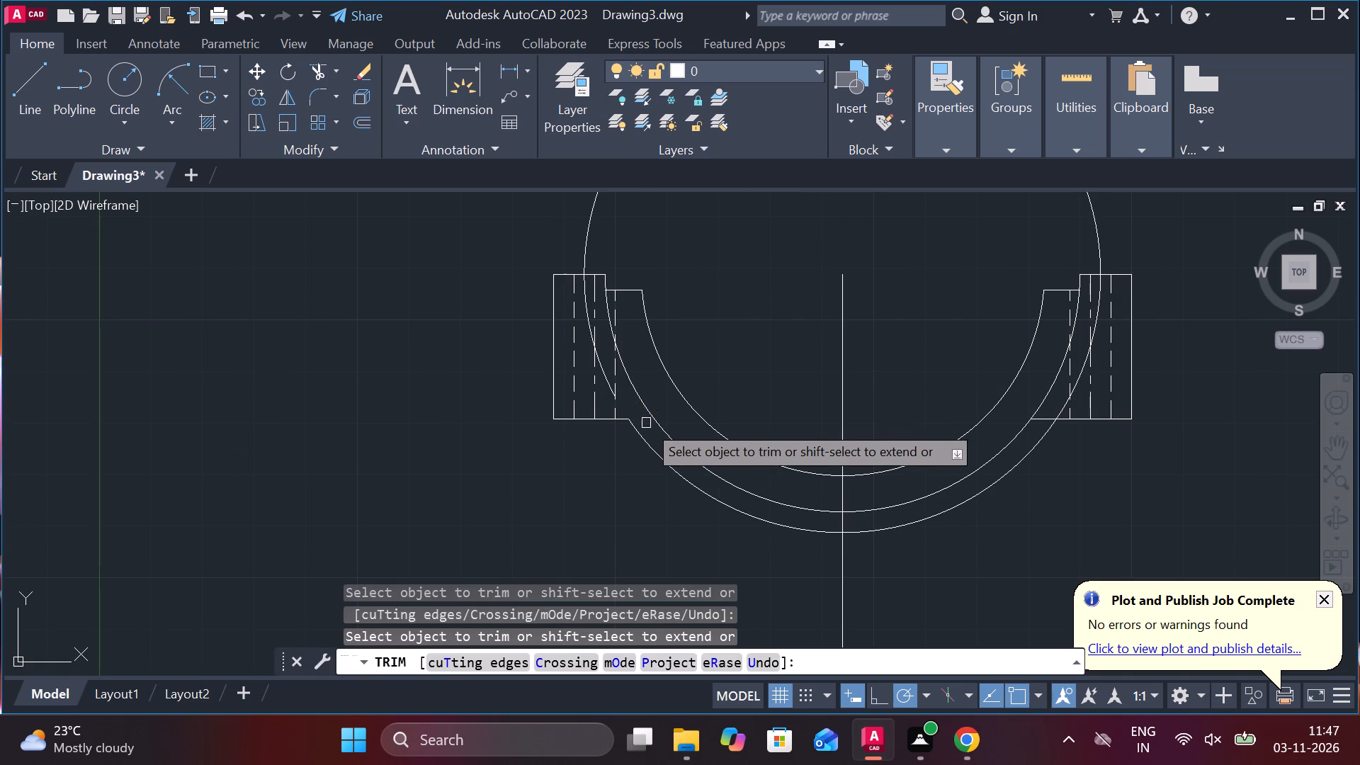
pyautogui.click(1047, 416)
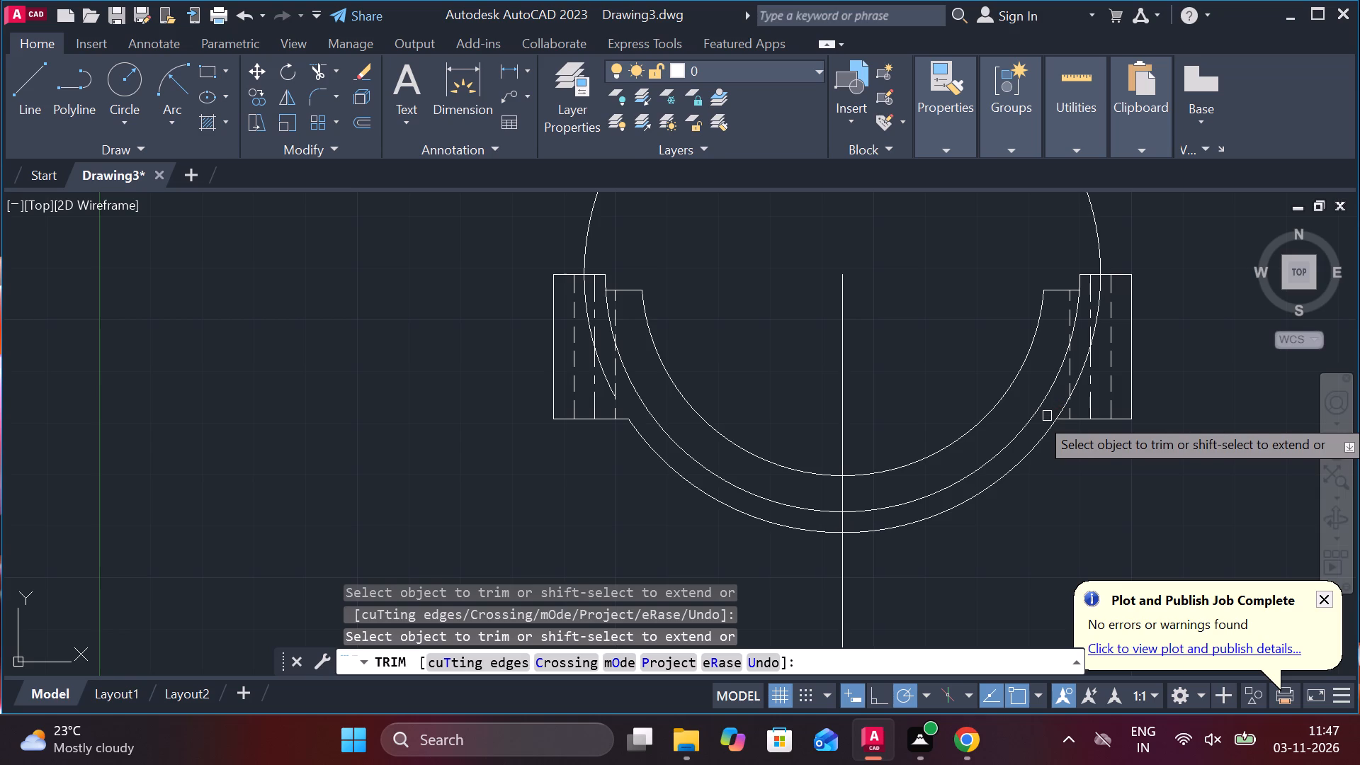
pyautogui.click(1054, 411)
pyautogui.press('Escape')
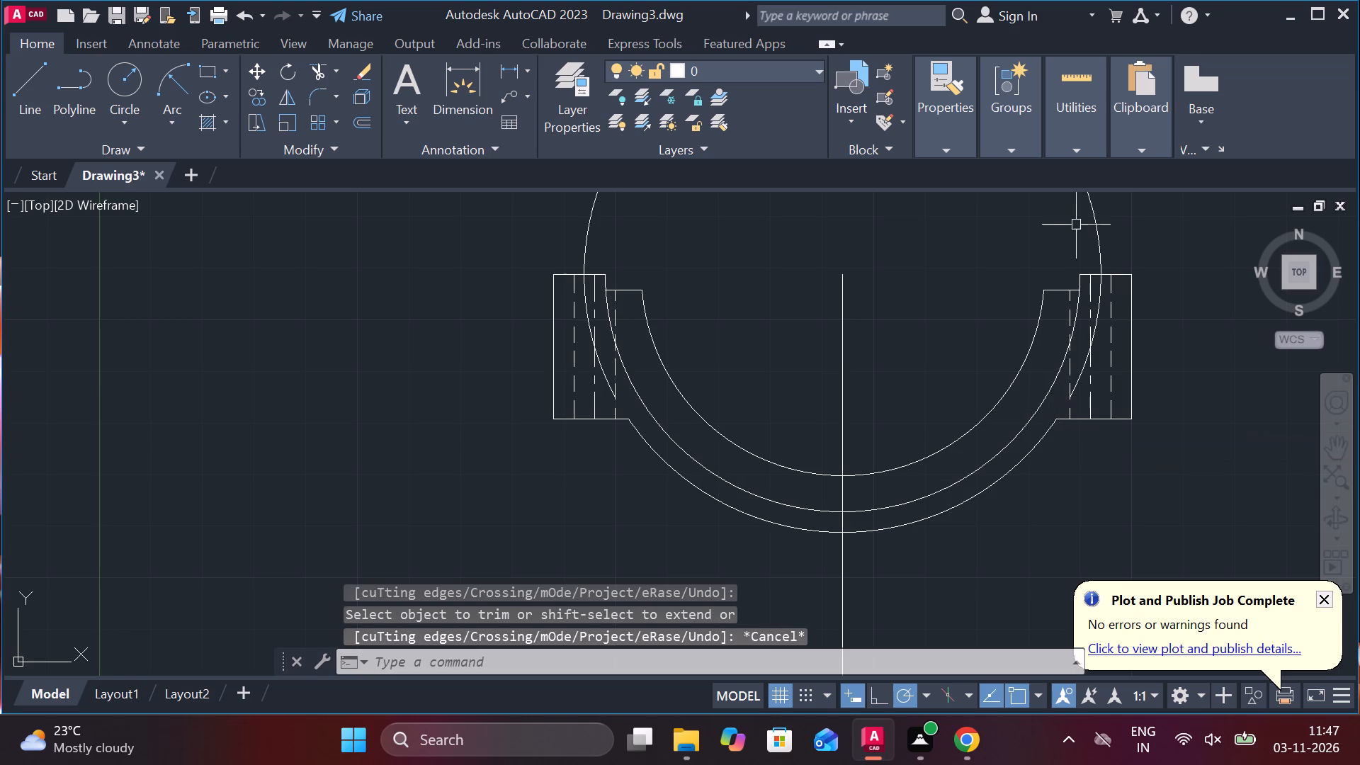
# Erase the leftover upper portion of the trimmed diameter 100 circle.
pyautogui.click(1091, 215)
pyautogui.write('e')
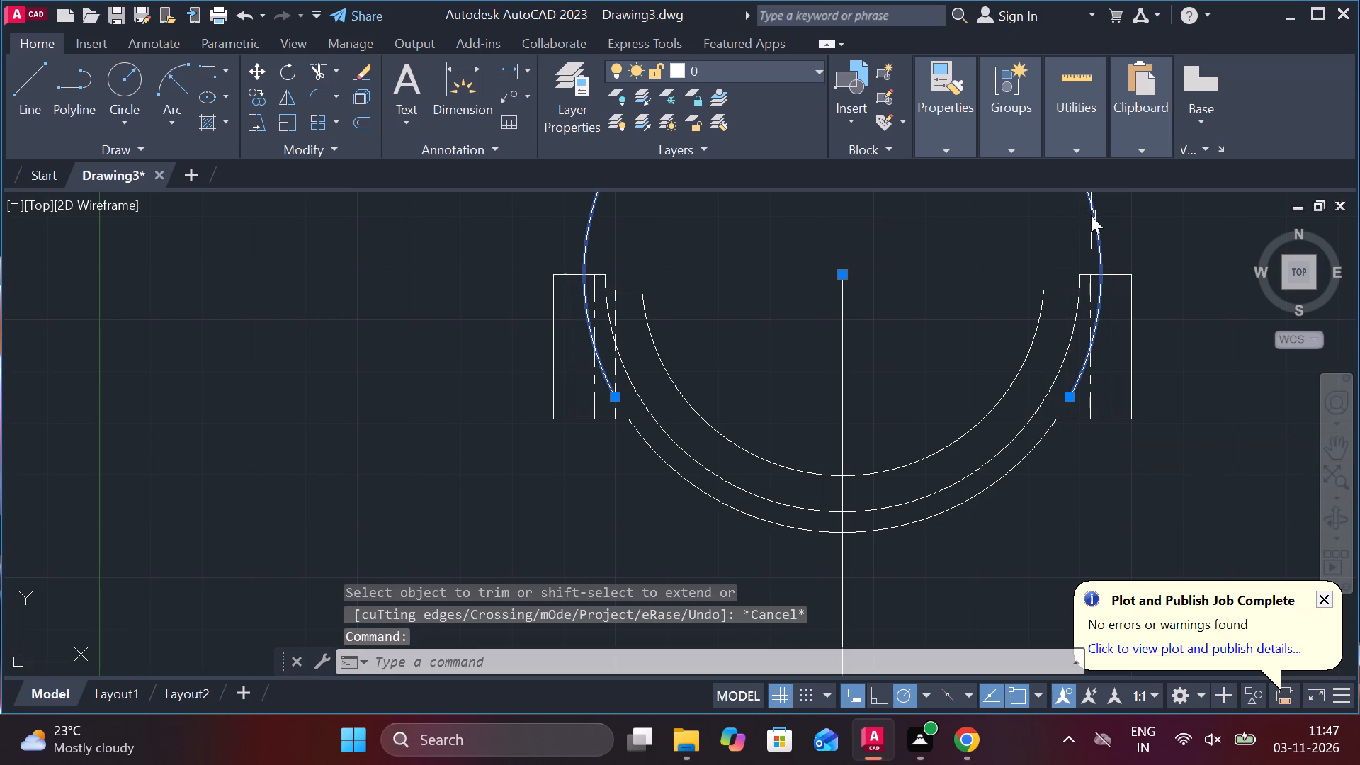
pyautogui.press('space')
# Draw a two-point circle of diameter 24 straight down from the bottom of the half ring's outer arc on the vertical line.
pyautogui.scroll(-1, 1083, 438)
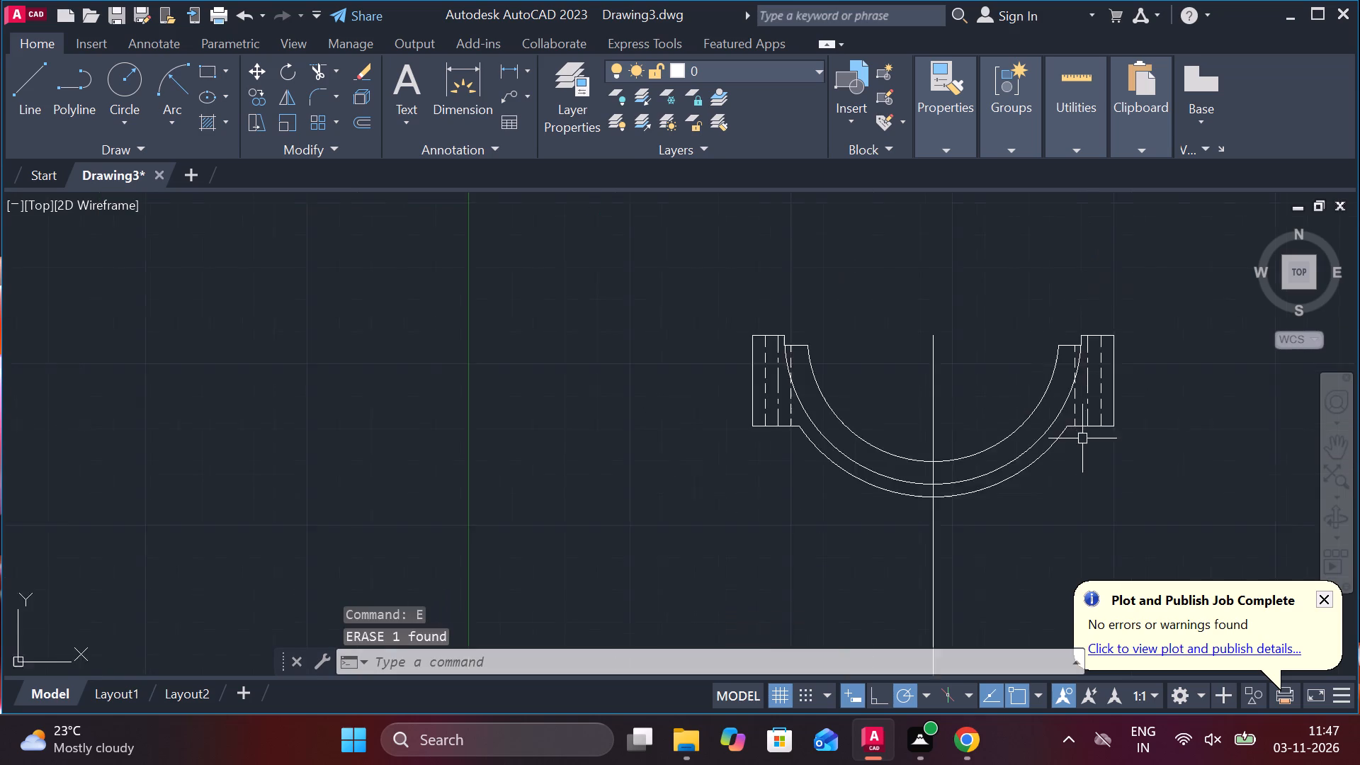
pyautogui.moveTo(1077, 438); pyautogui.dragTo(990, 382, button='middle')
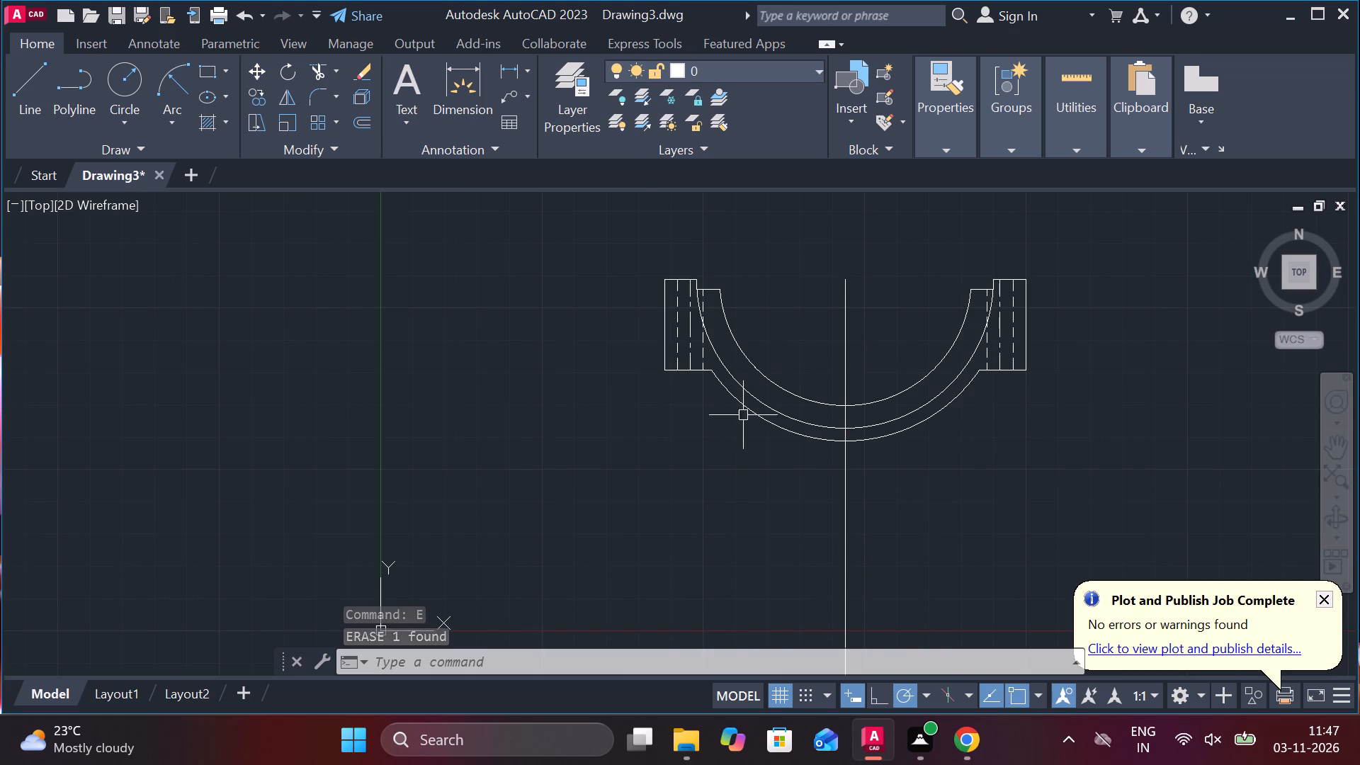
pyautogui.scroll(1, 764, 429)
pyautogui.moveTo(795, 468); pyautogui.dragTo(726, 391, button='middle')
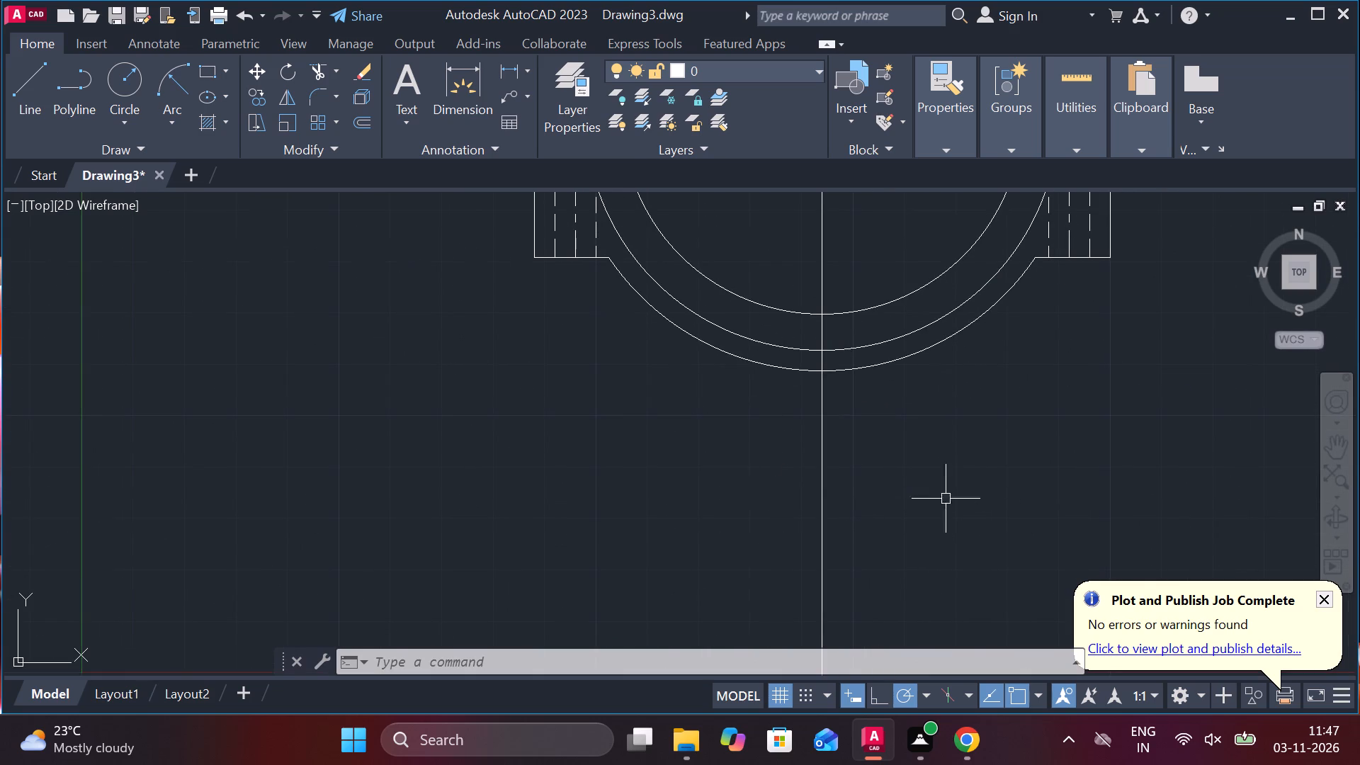
pyautogui.press('Escape')
pyautogui.write('c')
pyautogui.press('space')
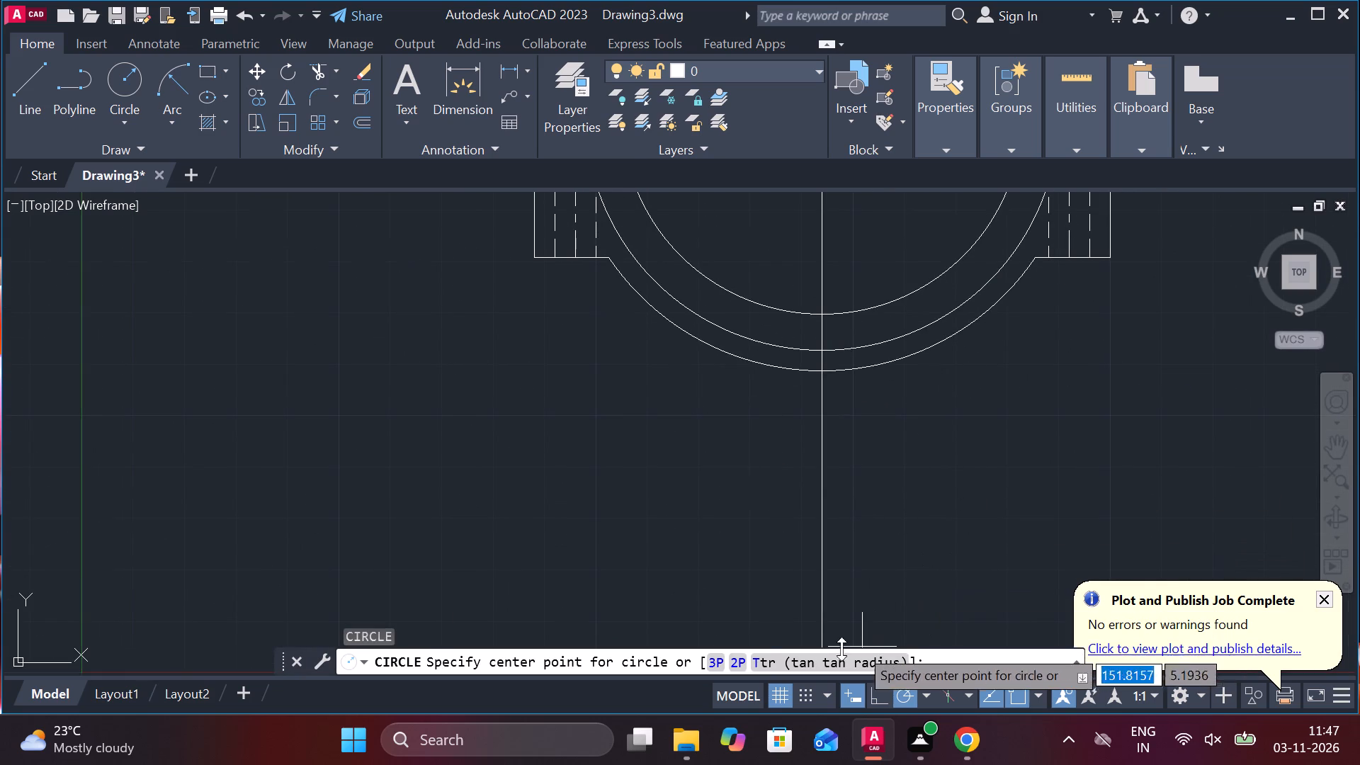
pyautogui.click(735, 657)
pyautogui.click(823, 373)
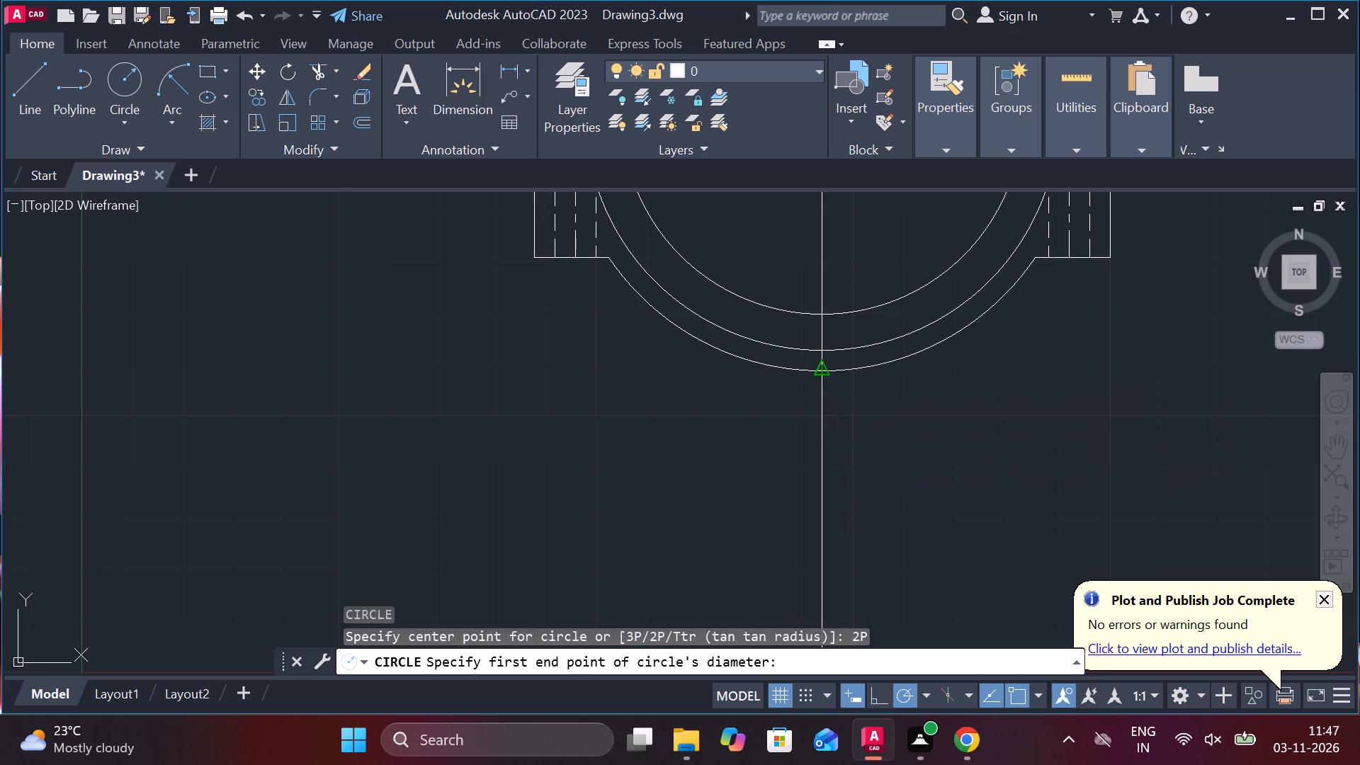
pyautogui.scroll(-3, 824, 481)
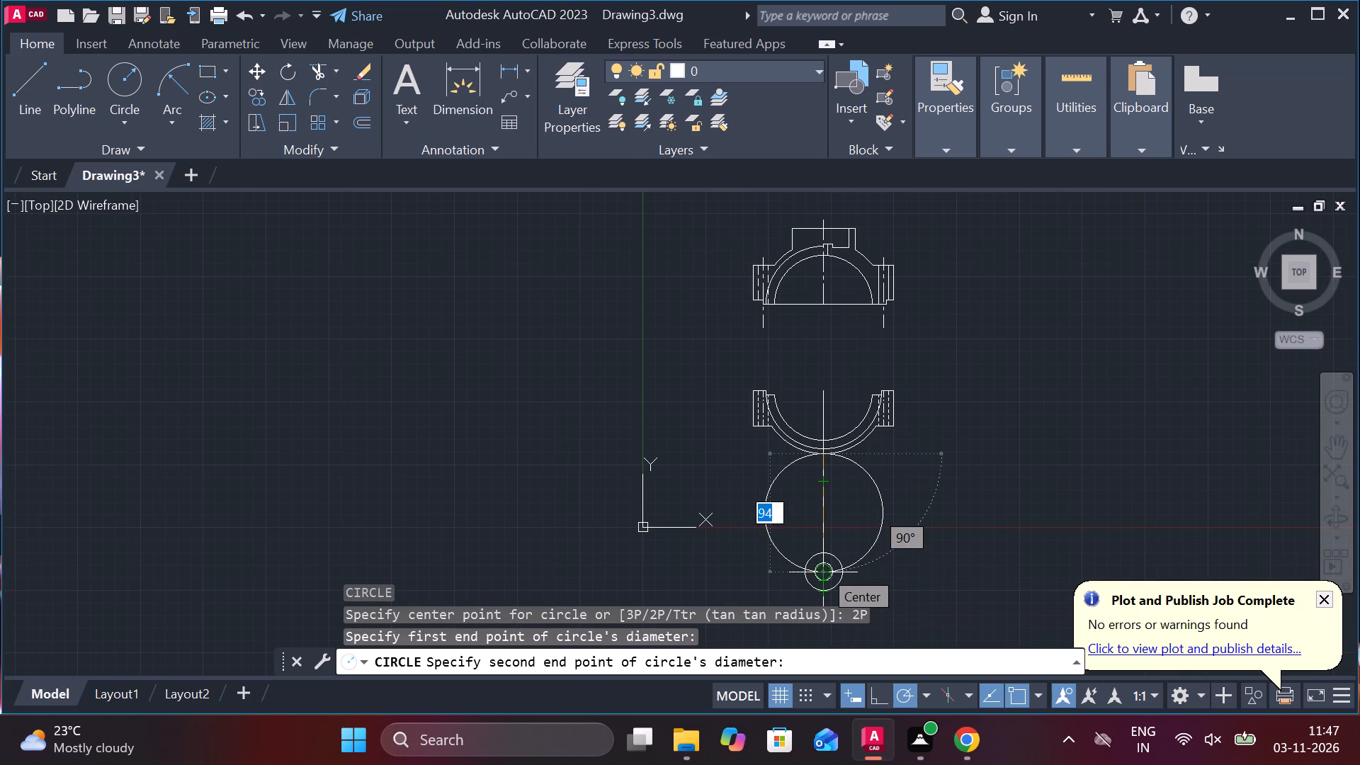
pyautogui.press('2')
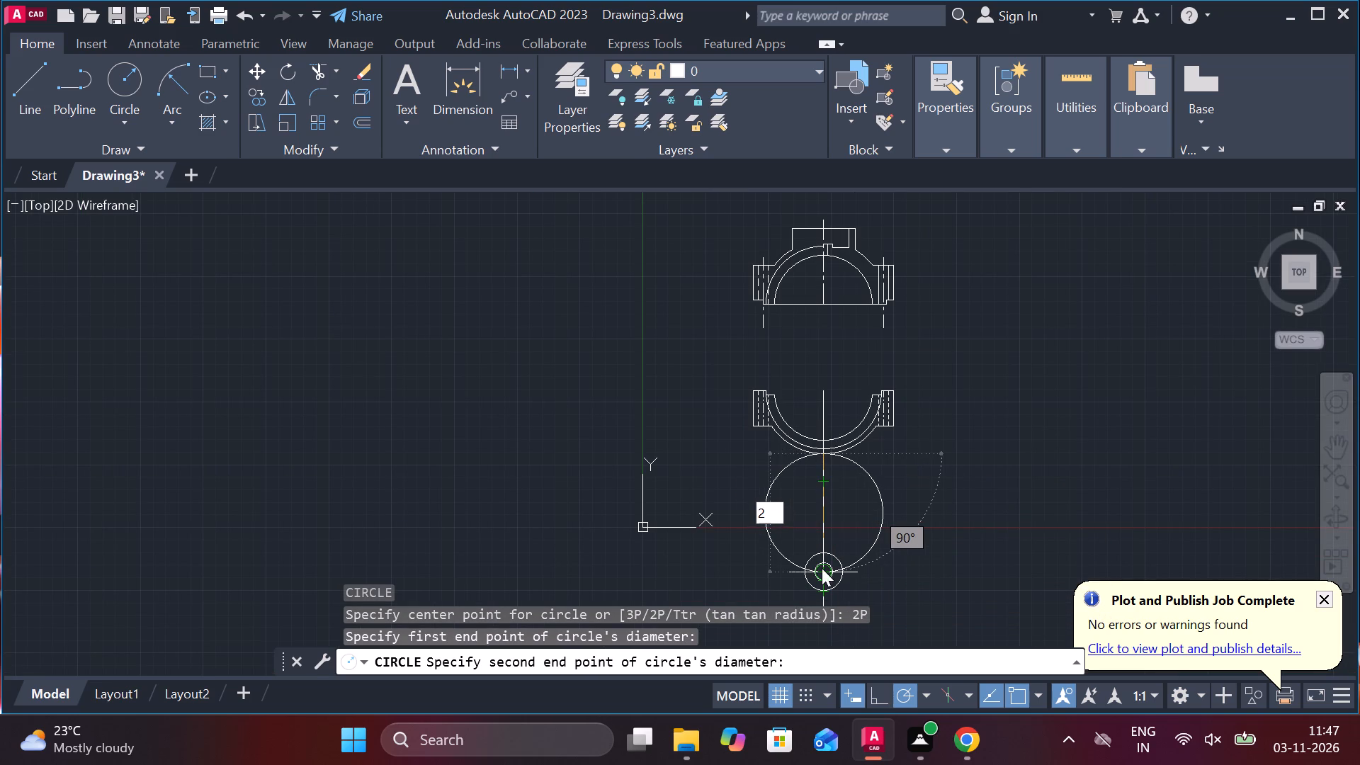
pyautogui.write('4')
pyautogui.press('space')
# Check the diameter of the circle touching the half ring's bottom with a diameter dimension, without placing it.
pyautogui.scroll(2, 817, 469)
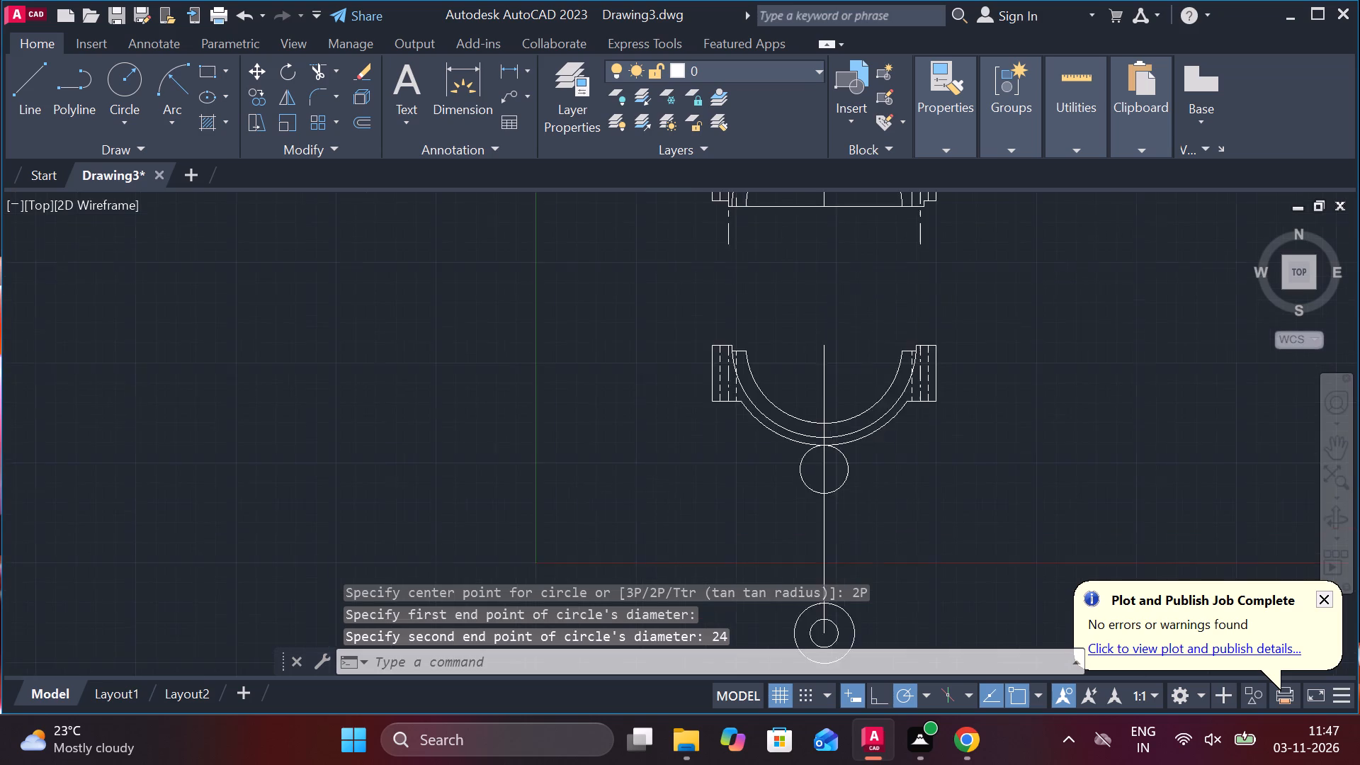
pyautogui.click(524, 63)
pyautogui.click(547, 316)
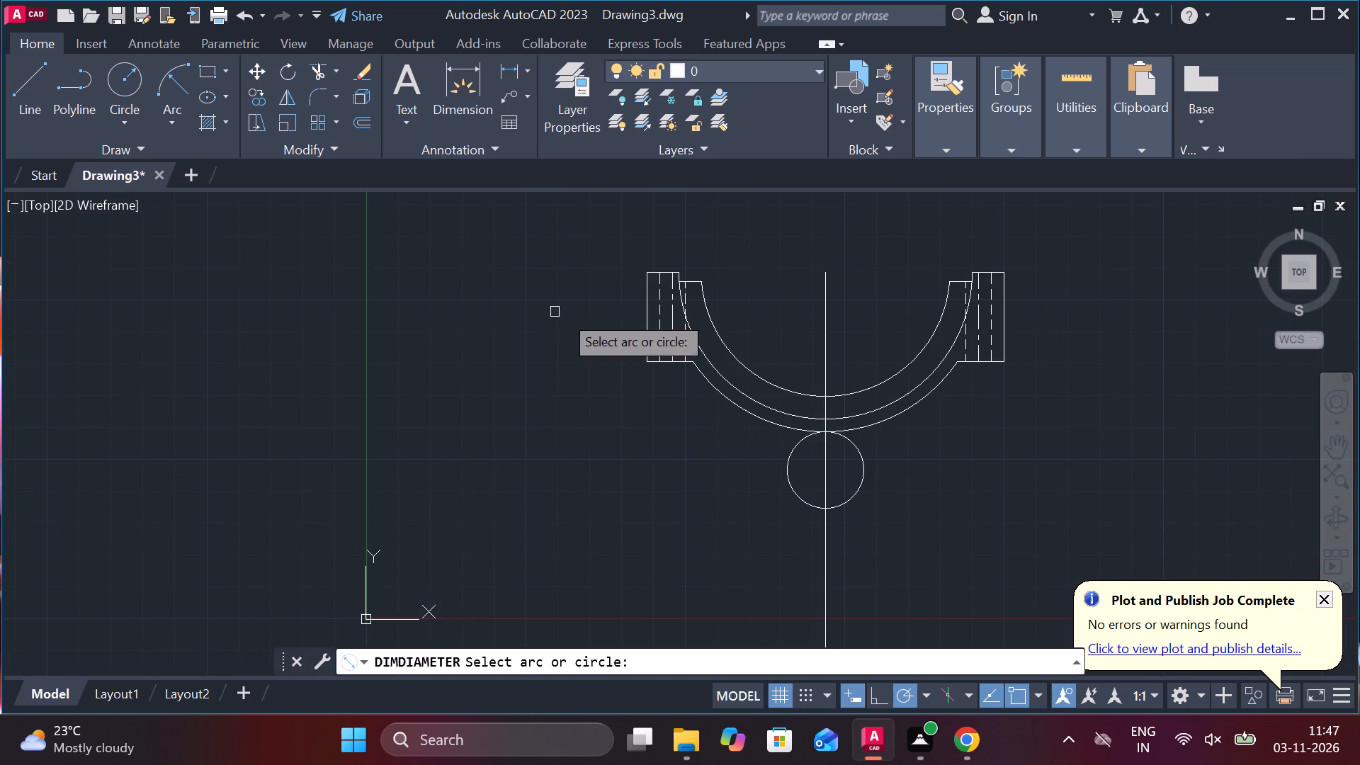
pyautogui.click(870, 472)
pyautogui.click(865, 470)
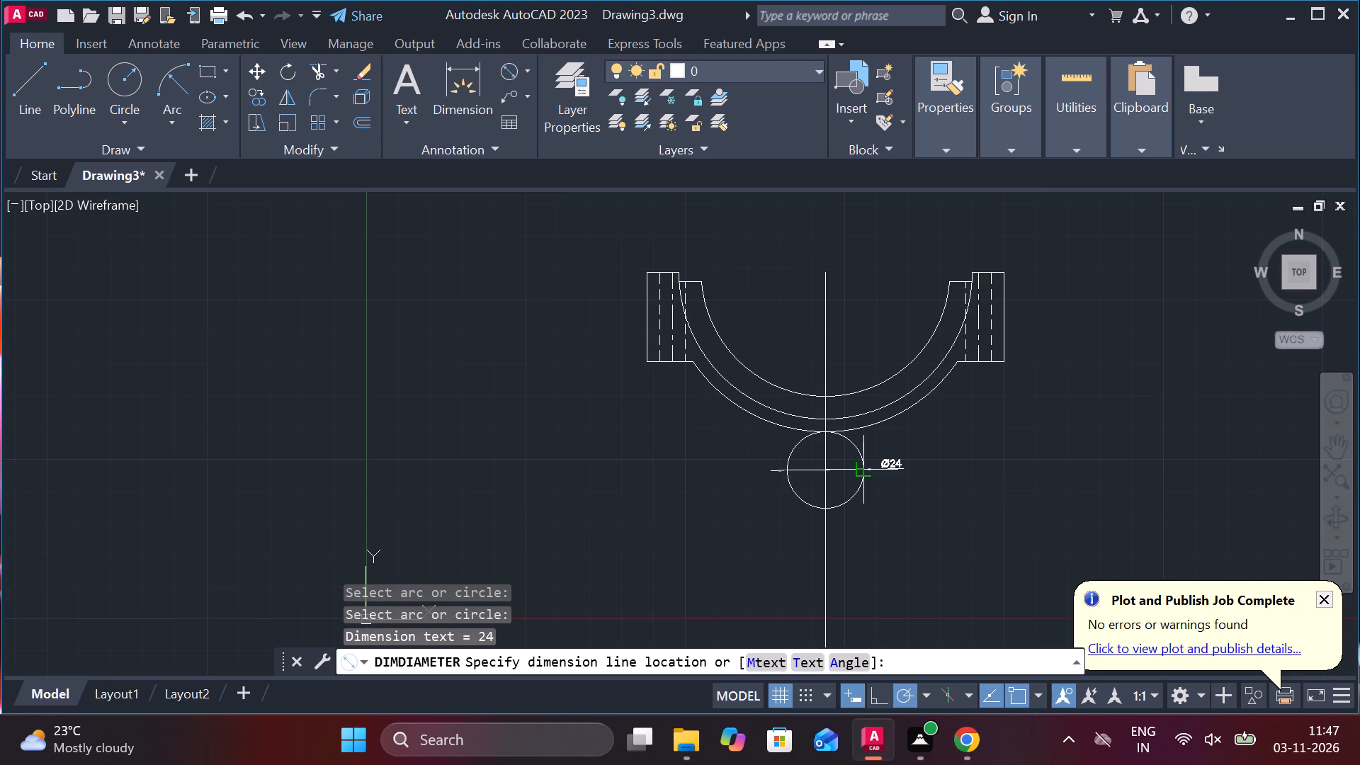
pyautogui.scroll(1, 868, 470)
pyautogui.press('Escape')
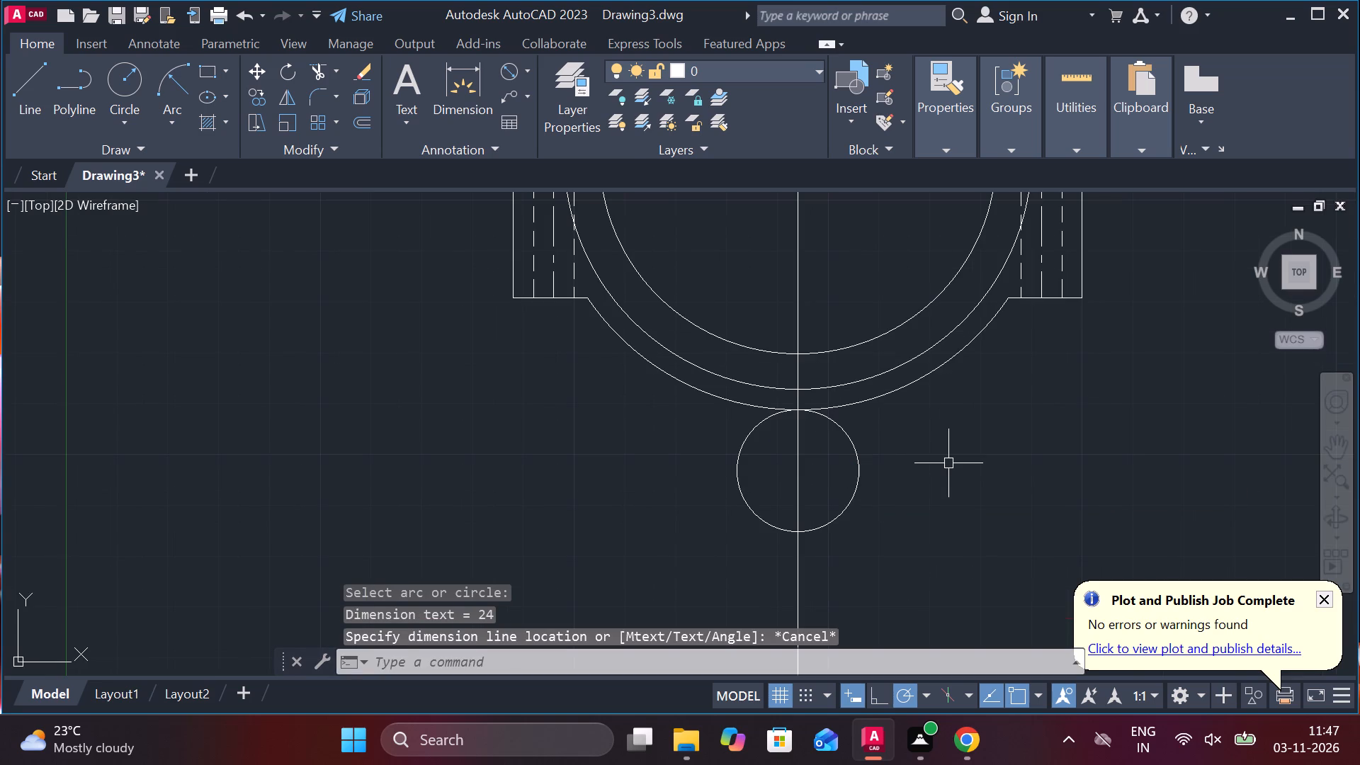
pyautogui.press('Escape')
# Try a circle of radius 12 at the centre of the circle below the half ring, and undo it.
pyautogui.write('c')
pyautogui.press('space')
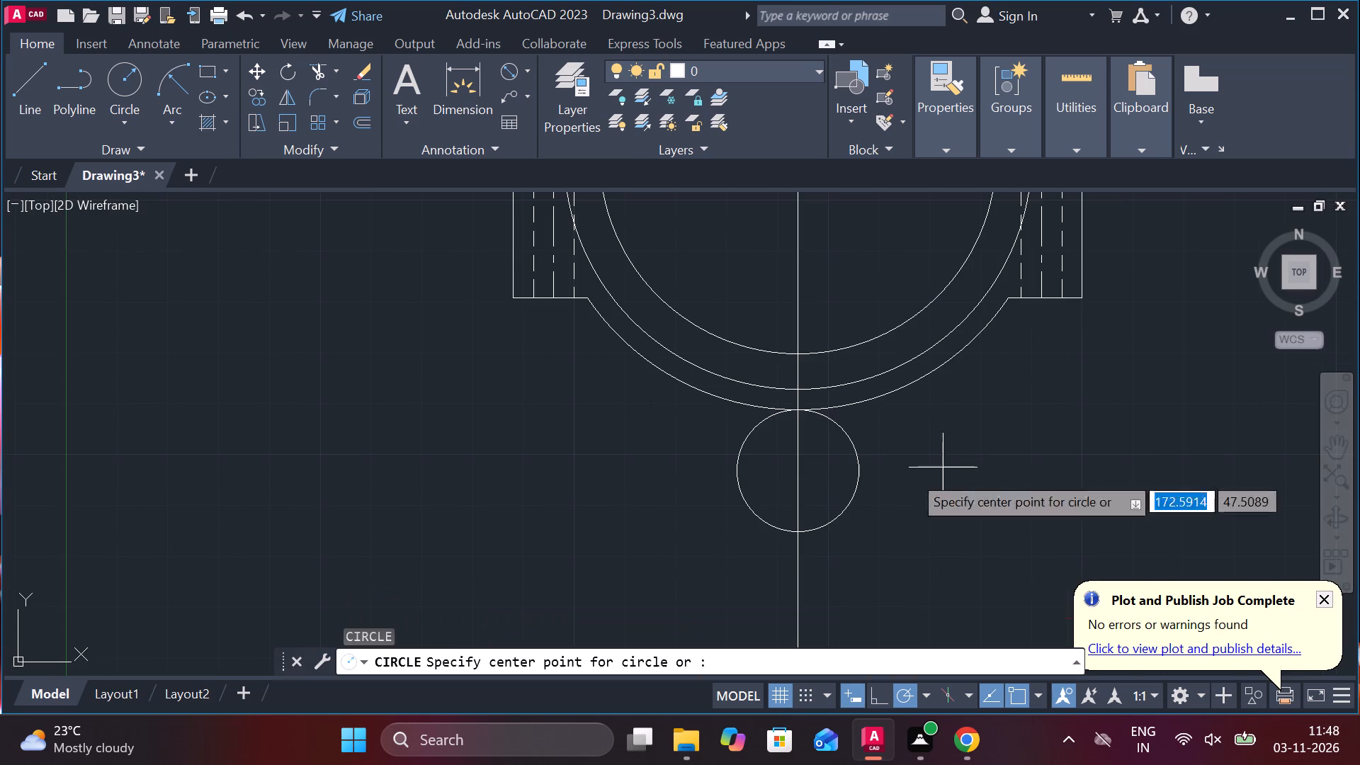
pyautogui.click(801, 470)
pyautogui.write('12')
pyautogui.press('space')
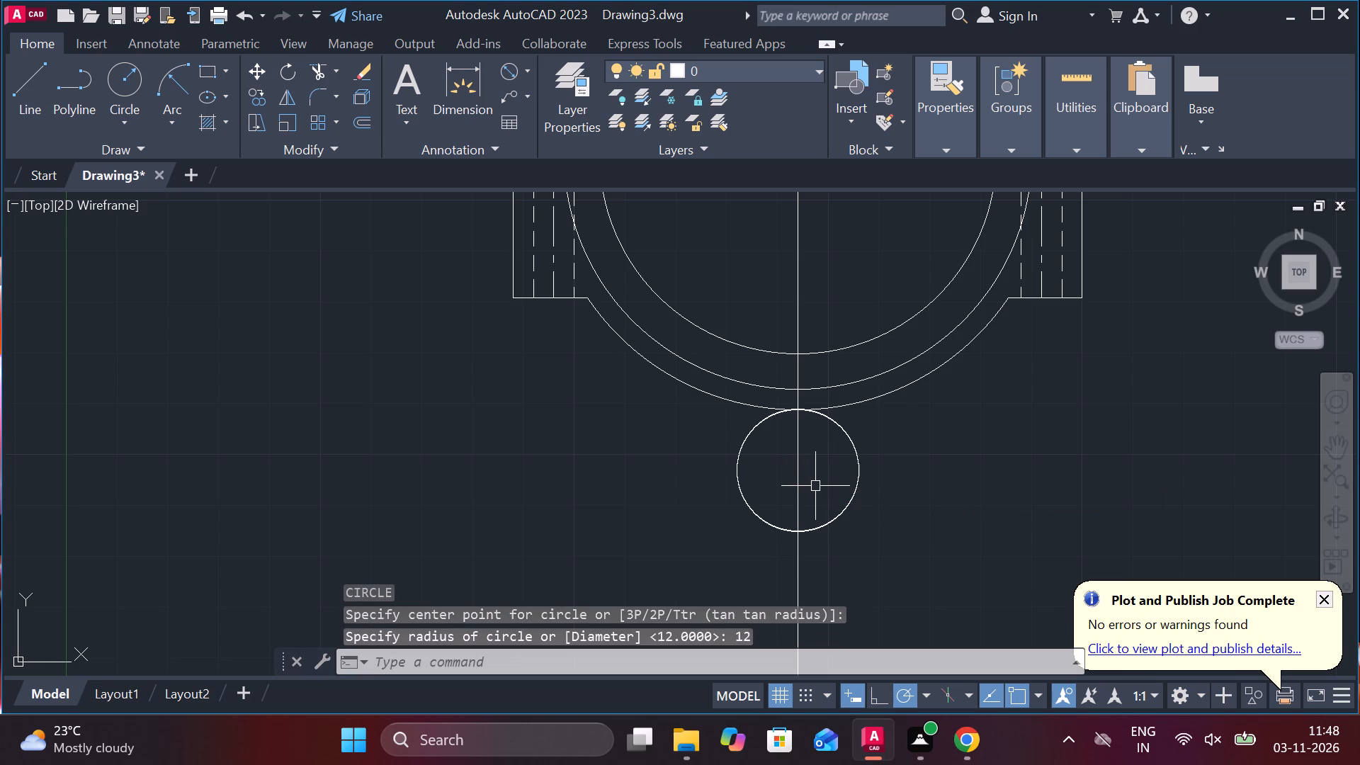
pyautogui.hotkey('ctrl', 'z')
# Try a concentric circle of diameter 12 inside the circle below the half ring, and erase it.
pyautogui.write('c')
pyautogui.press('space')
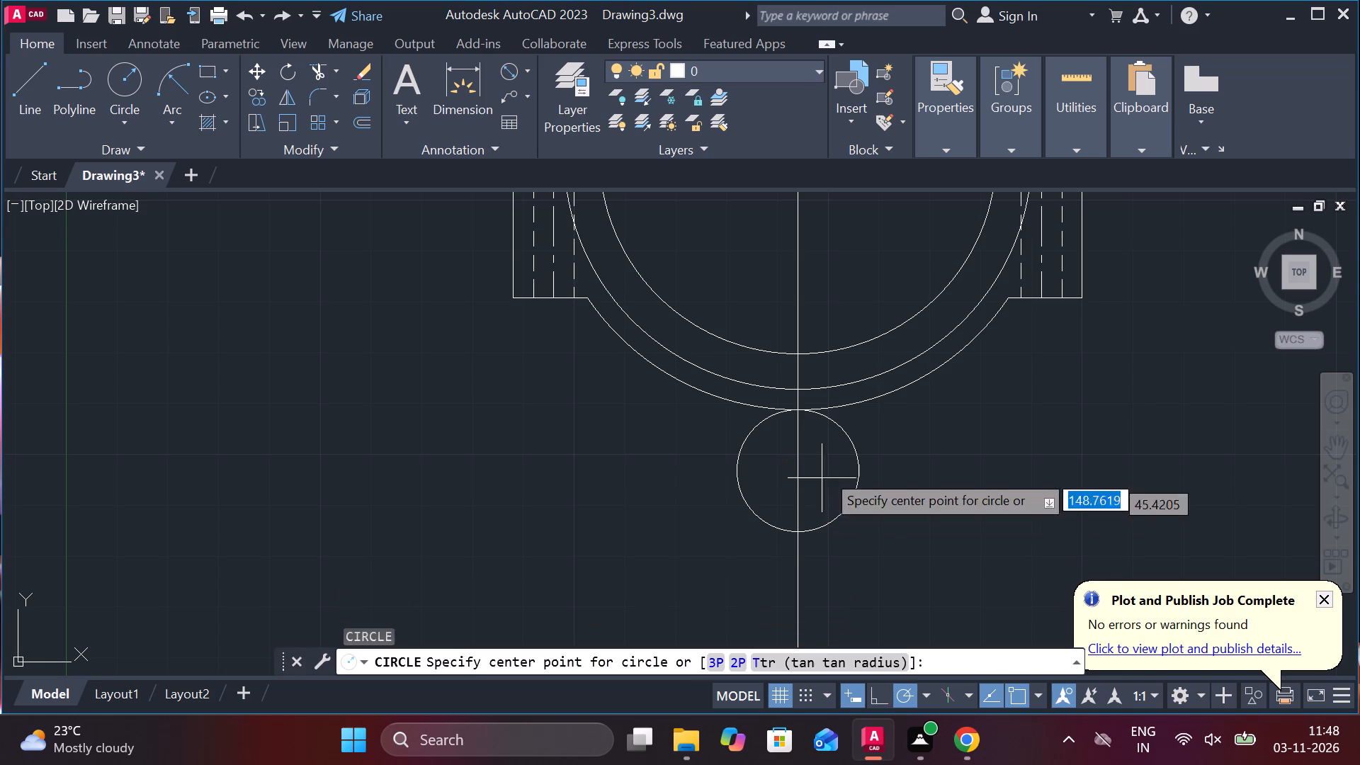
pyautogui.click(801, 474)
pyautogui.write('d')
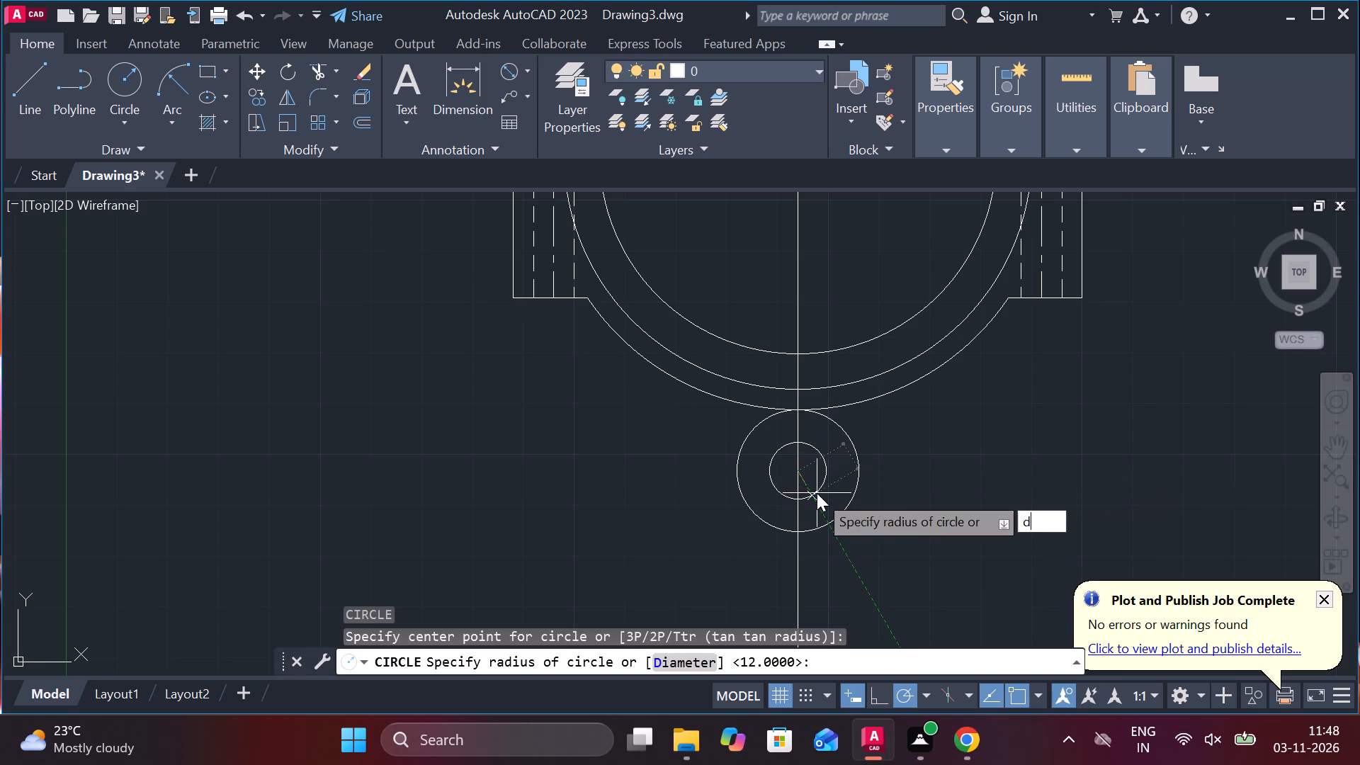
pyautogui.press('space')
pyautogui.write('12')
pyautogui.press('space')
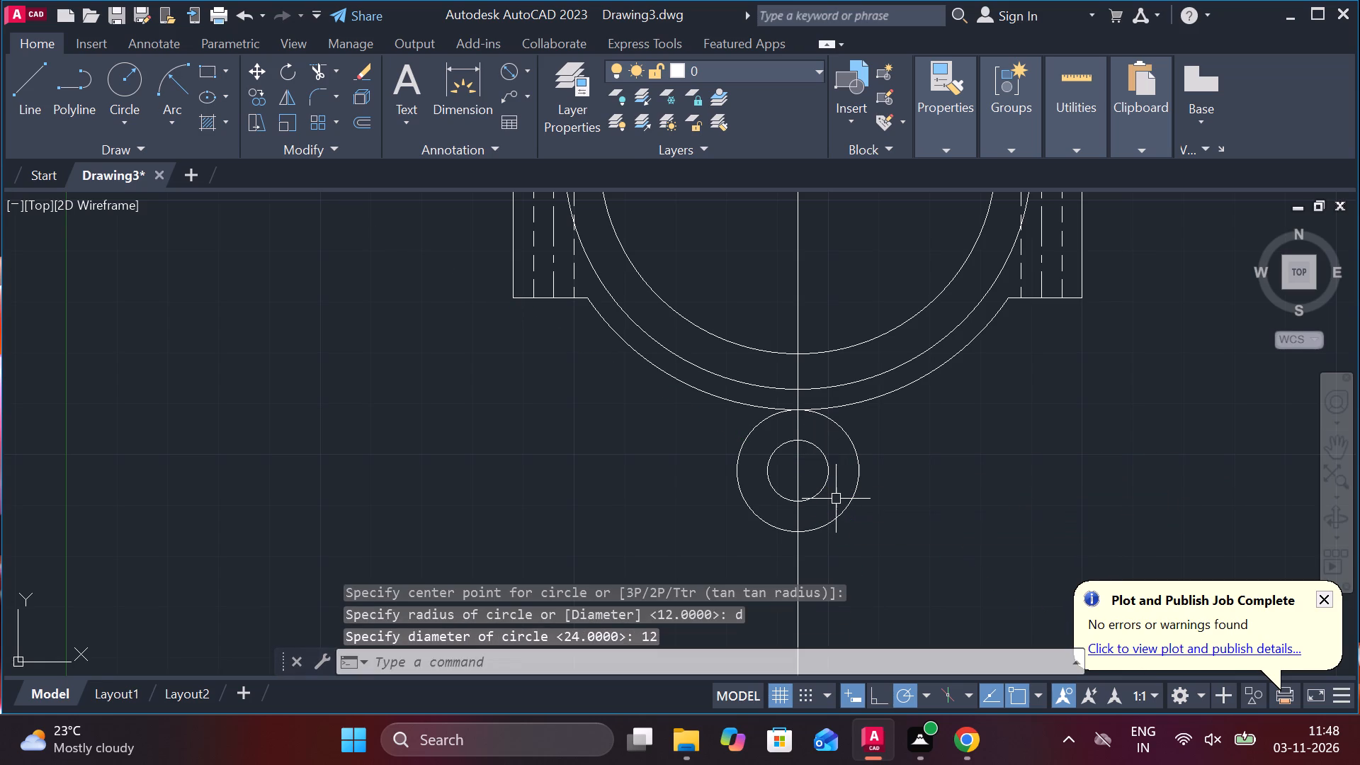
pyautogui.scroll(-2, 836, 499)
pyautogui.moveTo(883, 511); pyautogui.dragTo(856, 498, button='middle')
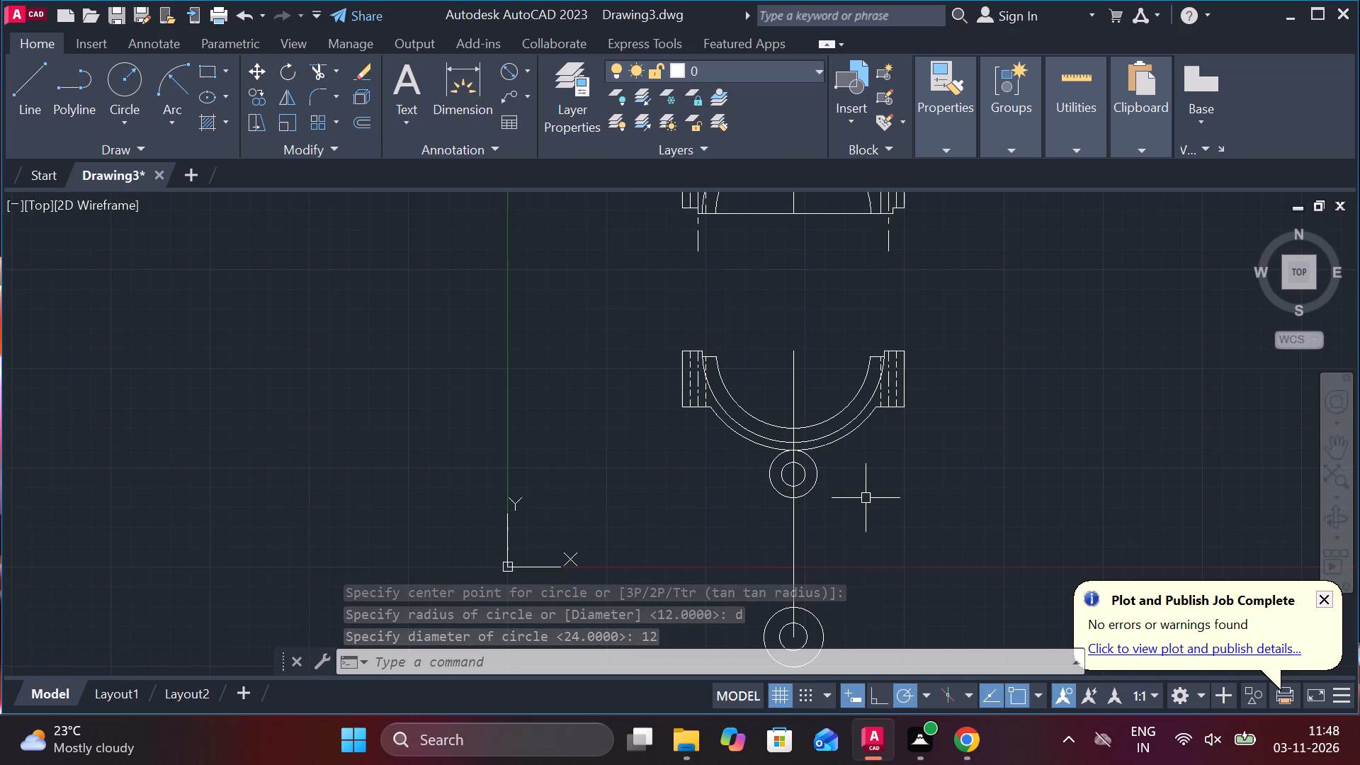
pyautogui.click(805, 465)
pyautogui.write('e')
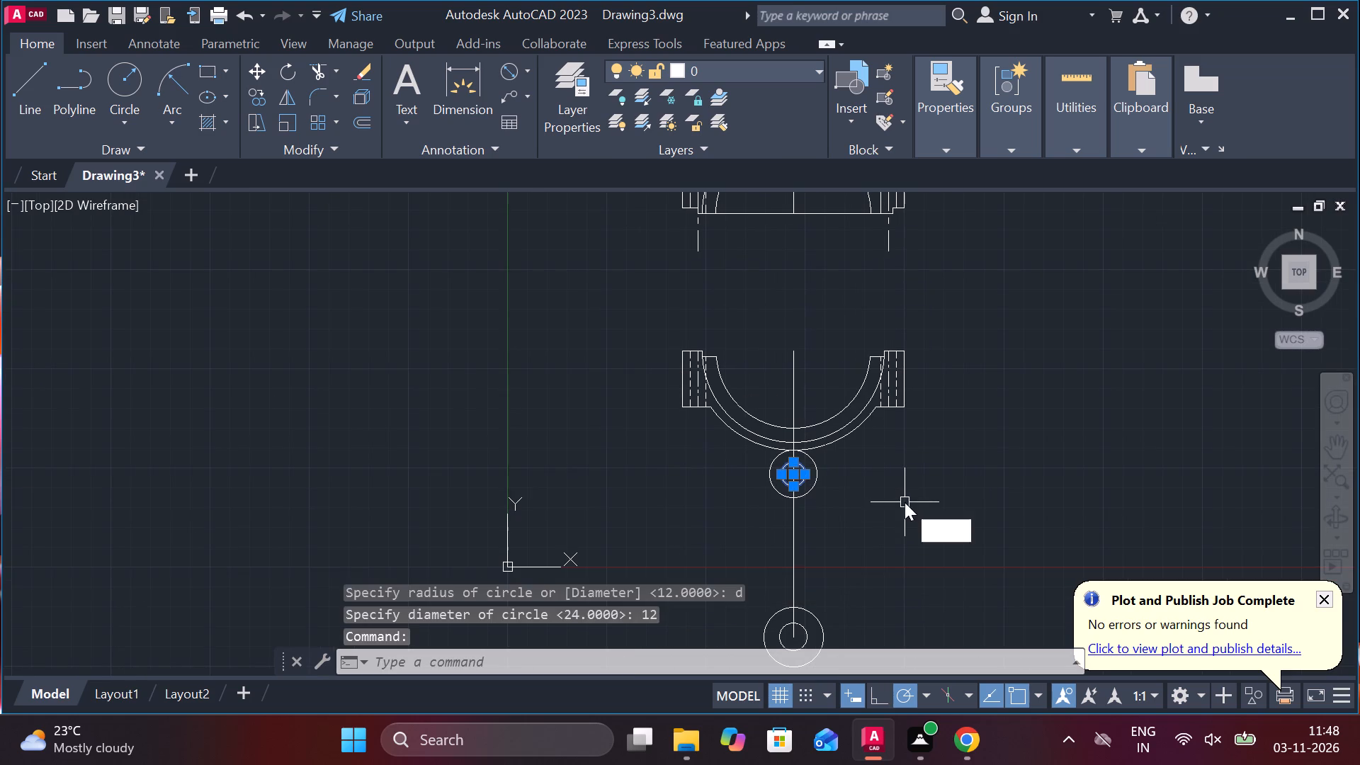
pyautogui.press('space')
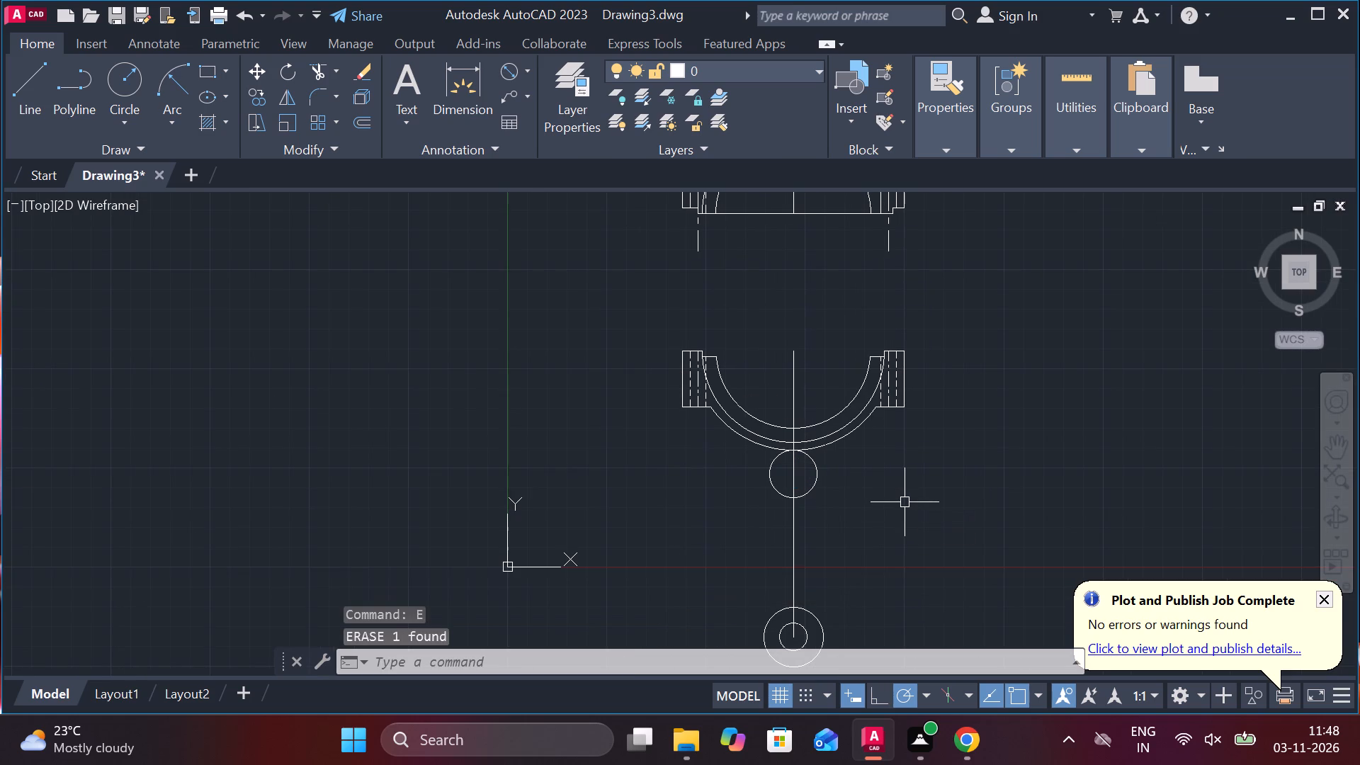
# Move the circle below the half ring up from its top quadrant to the bottom of the ring's middle arc.
pyautogui.scroll(2, 787, 460)
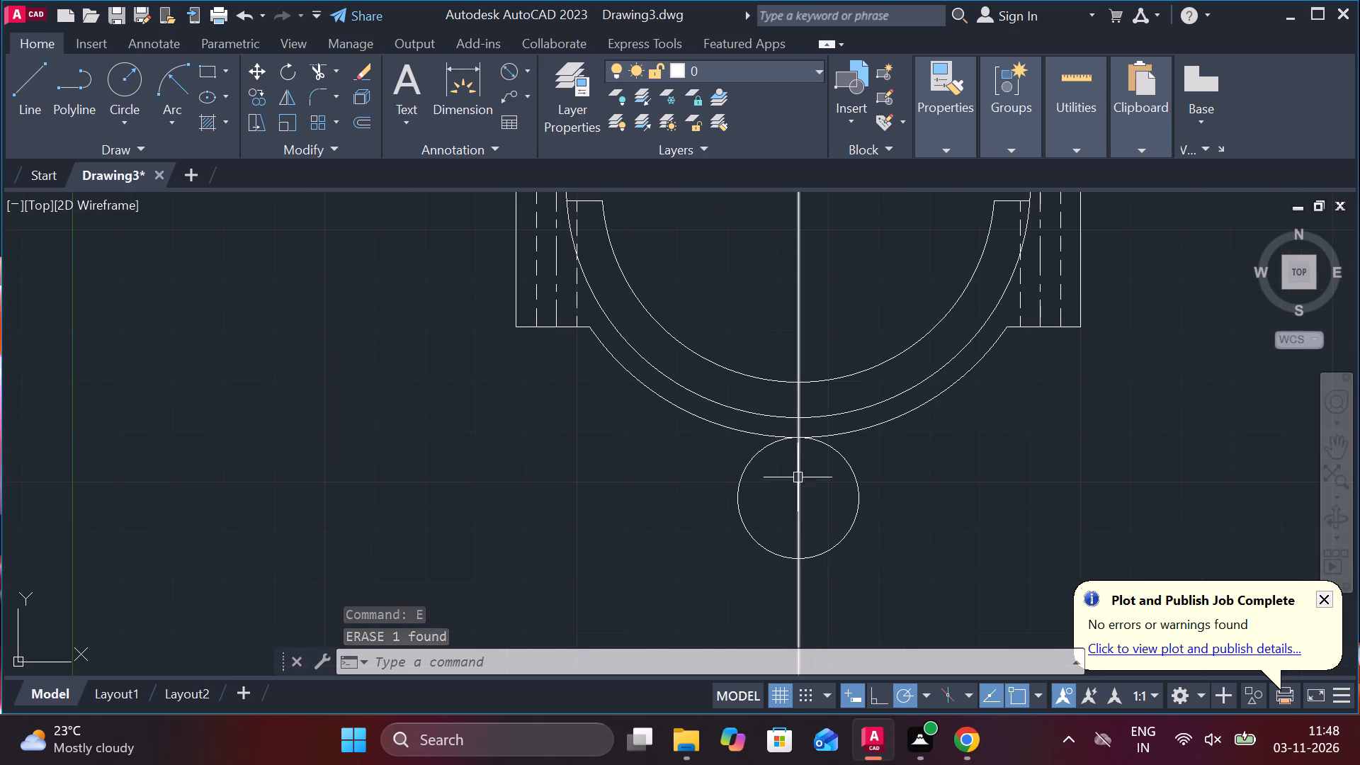
pyautogui.click(845, 451)
pyautogui.press('m')
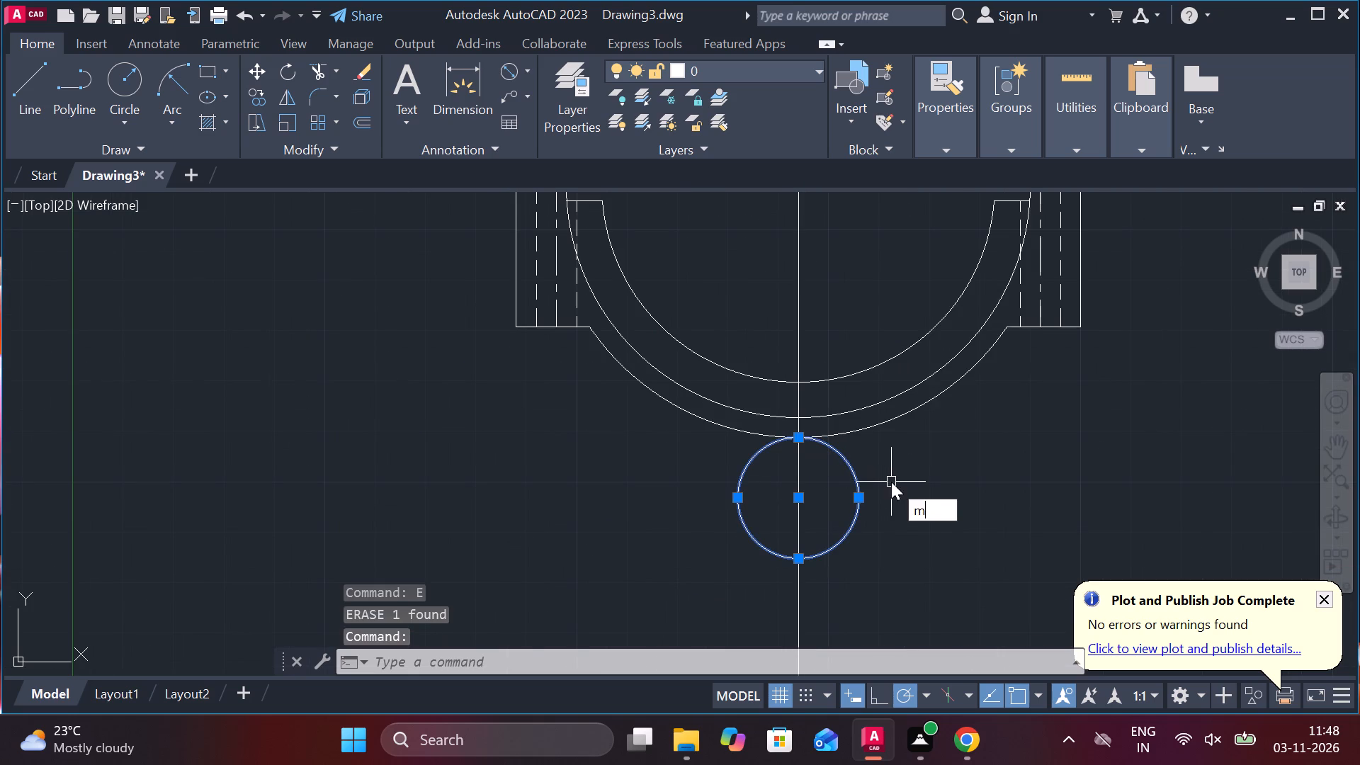
pyautogui.press('Return')
pyautogui.click(800, 435)
pyautogui.click(800, 414)
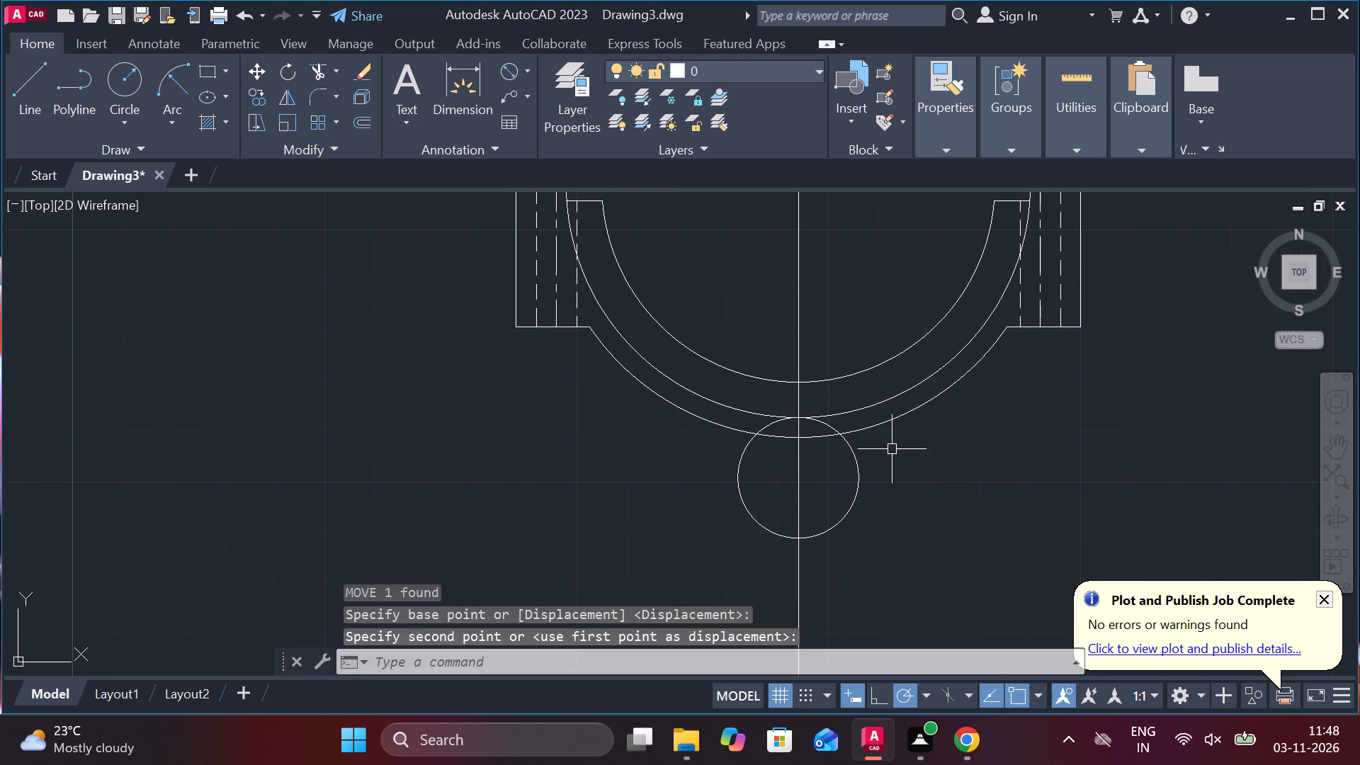
pyautogui.press('Escape')
# Trim away the part of the half ring's outer arc that lies inside the moved circle, on both sides of the centreline.
pyautogui.write('tr')
pyautogui.press('space')
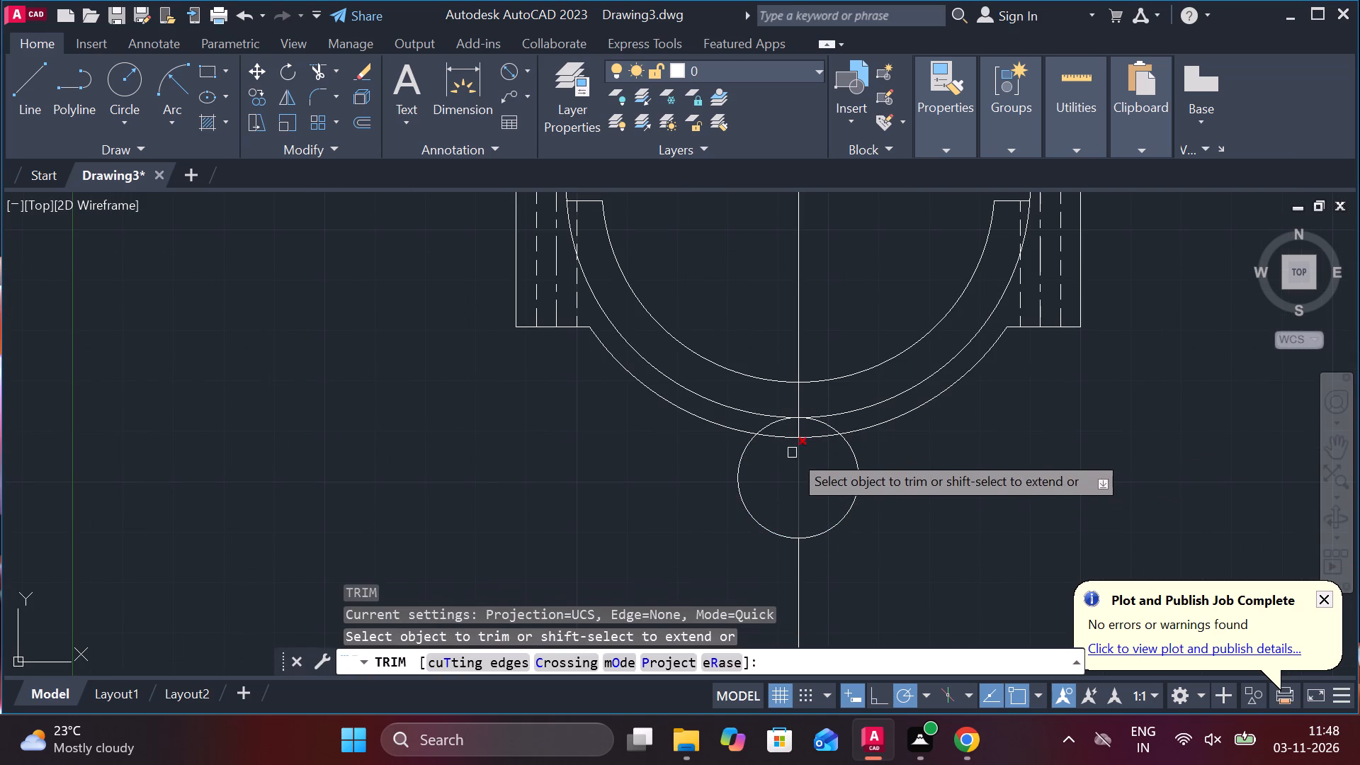
pyautogui.click(776, 440)
pyautogui.click(820, 436)
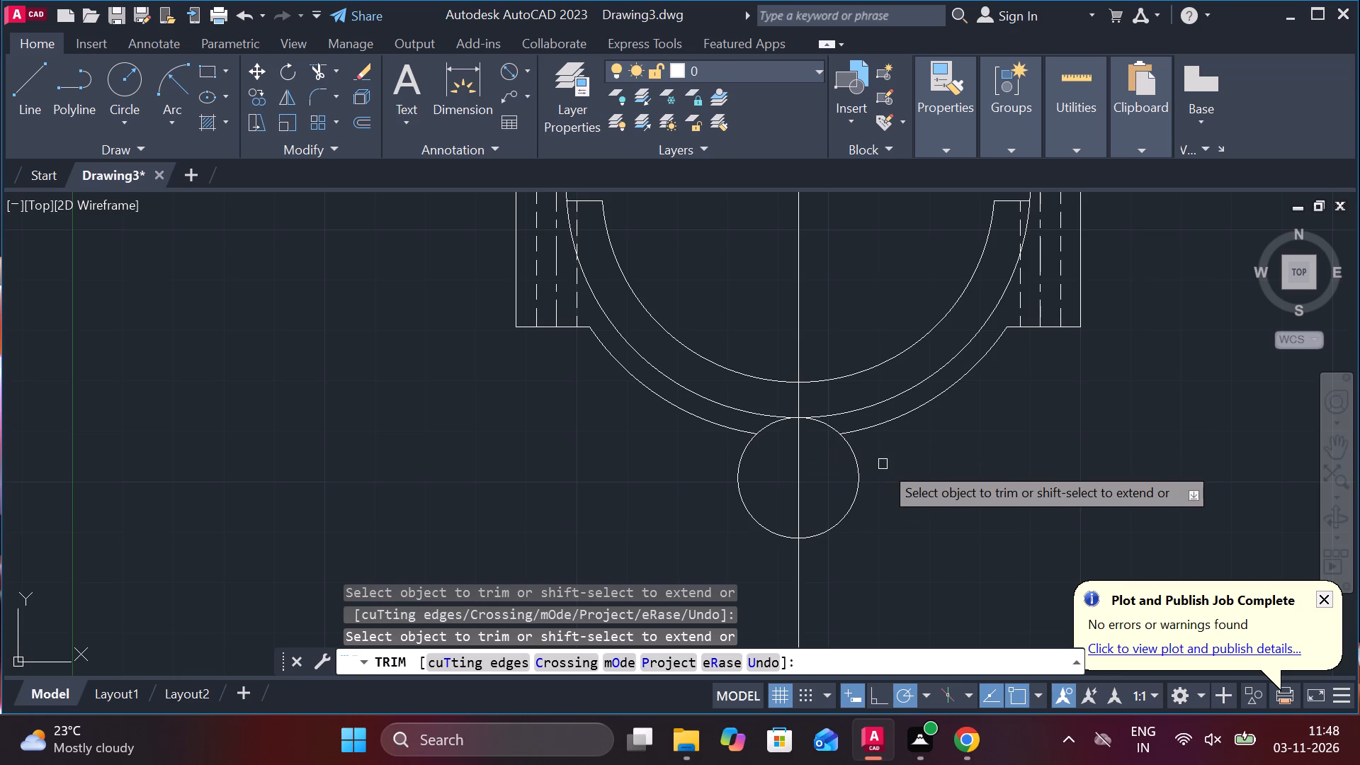
pyautogui.moveTo(938, 475); pyautogui.dragTo(939, 443, button='middle')
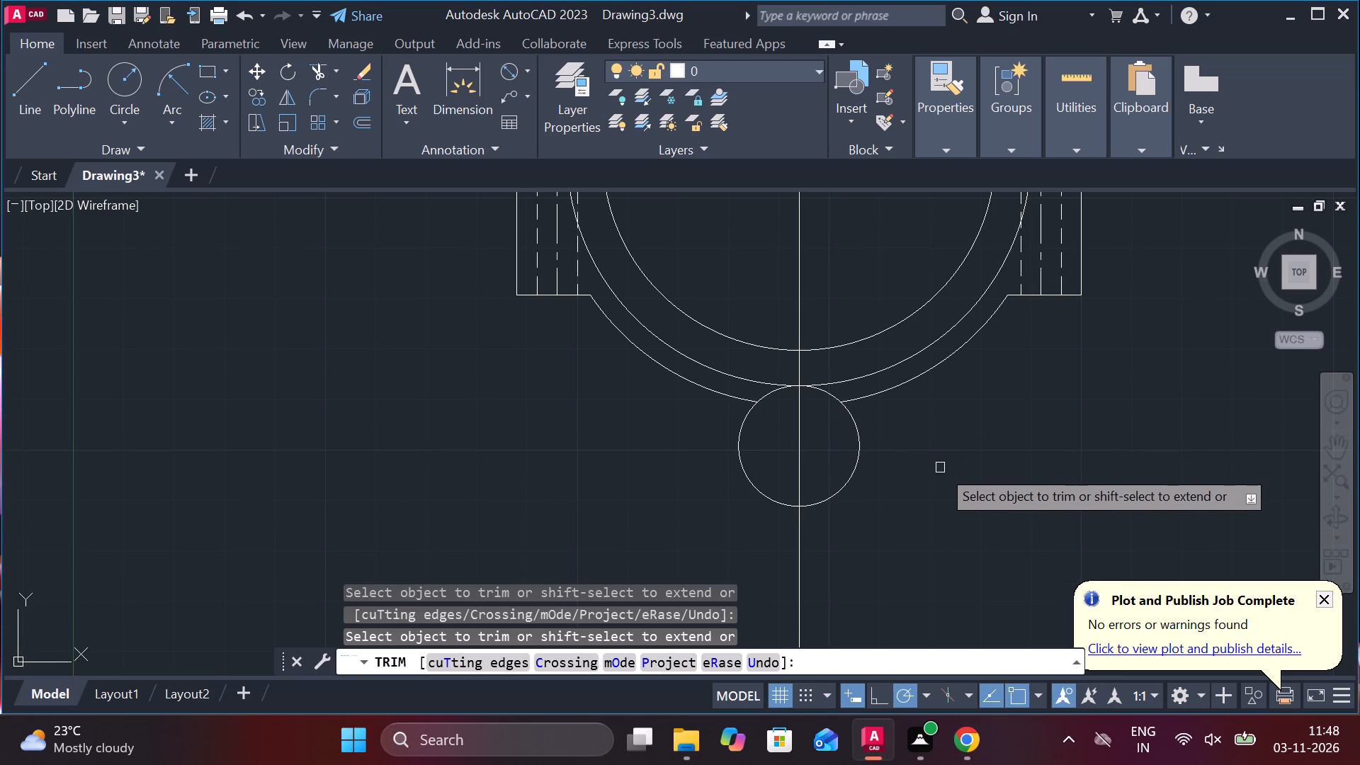
pyautogui.moveTo(924, 475); pyautogui.dragTo(911, 406, button='middle')
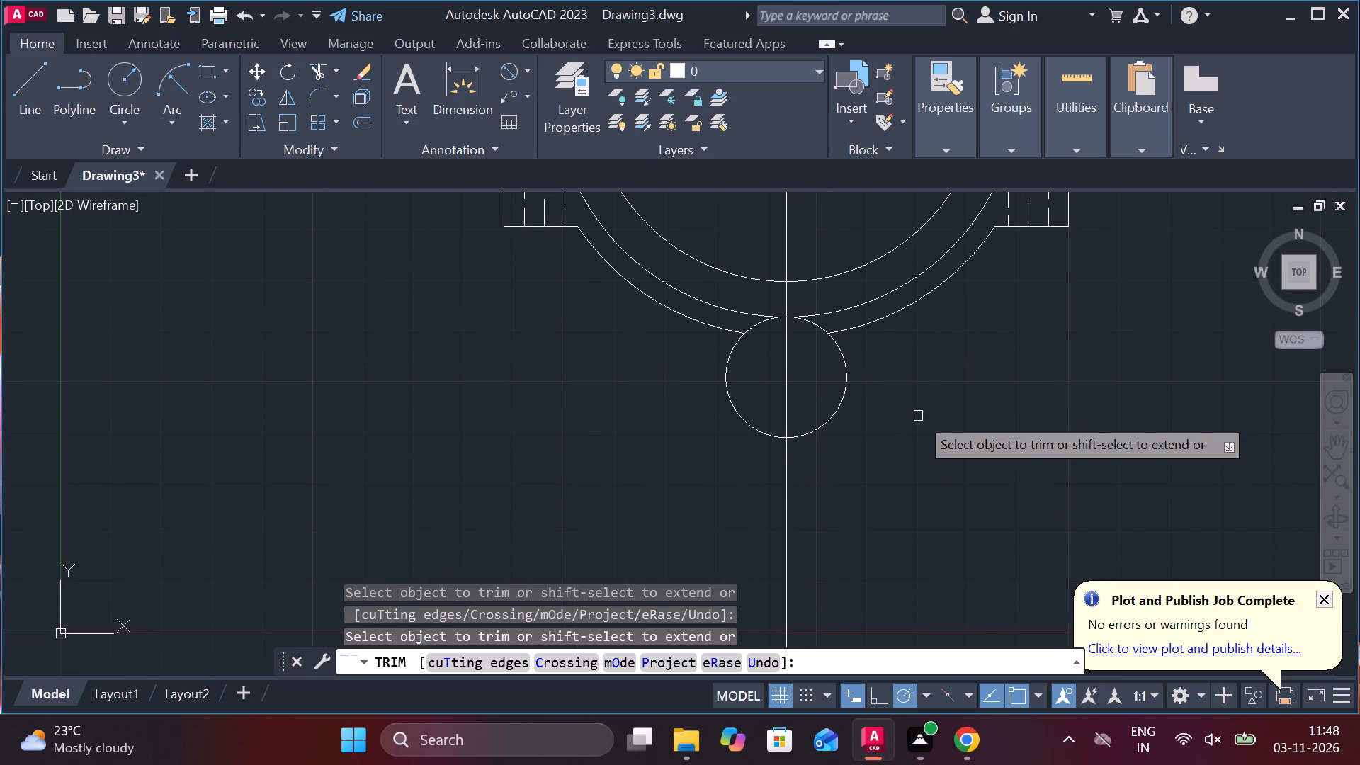
pyautogui.scroll(-1, 888, 504)
pyautogui.moveTo(888, 504); pyautogui.dragTo(873, 458, button='middle')
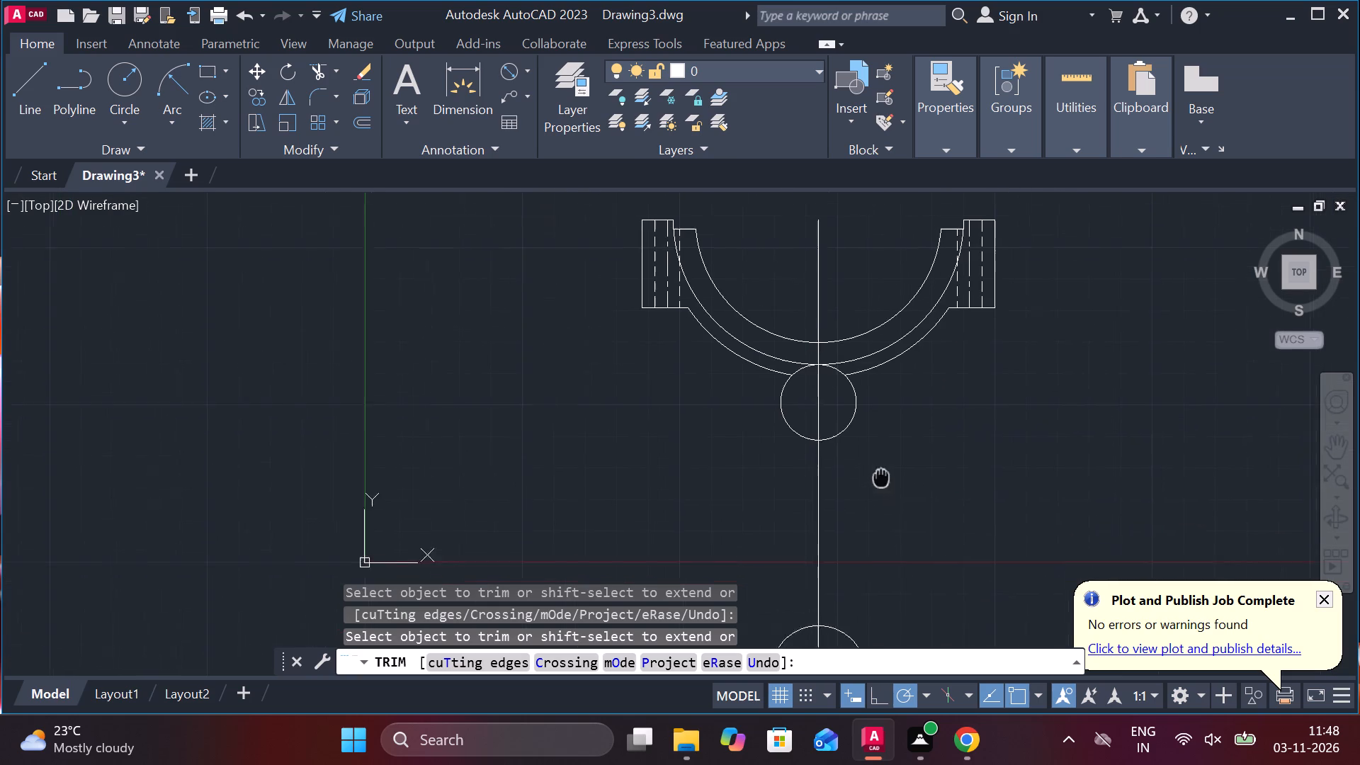
pyautogui.moveTo(873, 458); pyautogui.dragTo(873, 441, button='middle')
pyautogui.press('Escape')
# Draw a two-point circle of diameter 16 straight up from the top of the lower concentric circles on the vertical line.
pyautogui.write('c')
pyautogui.press('space')
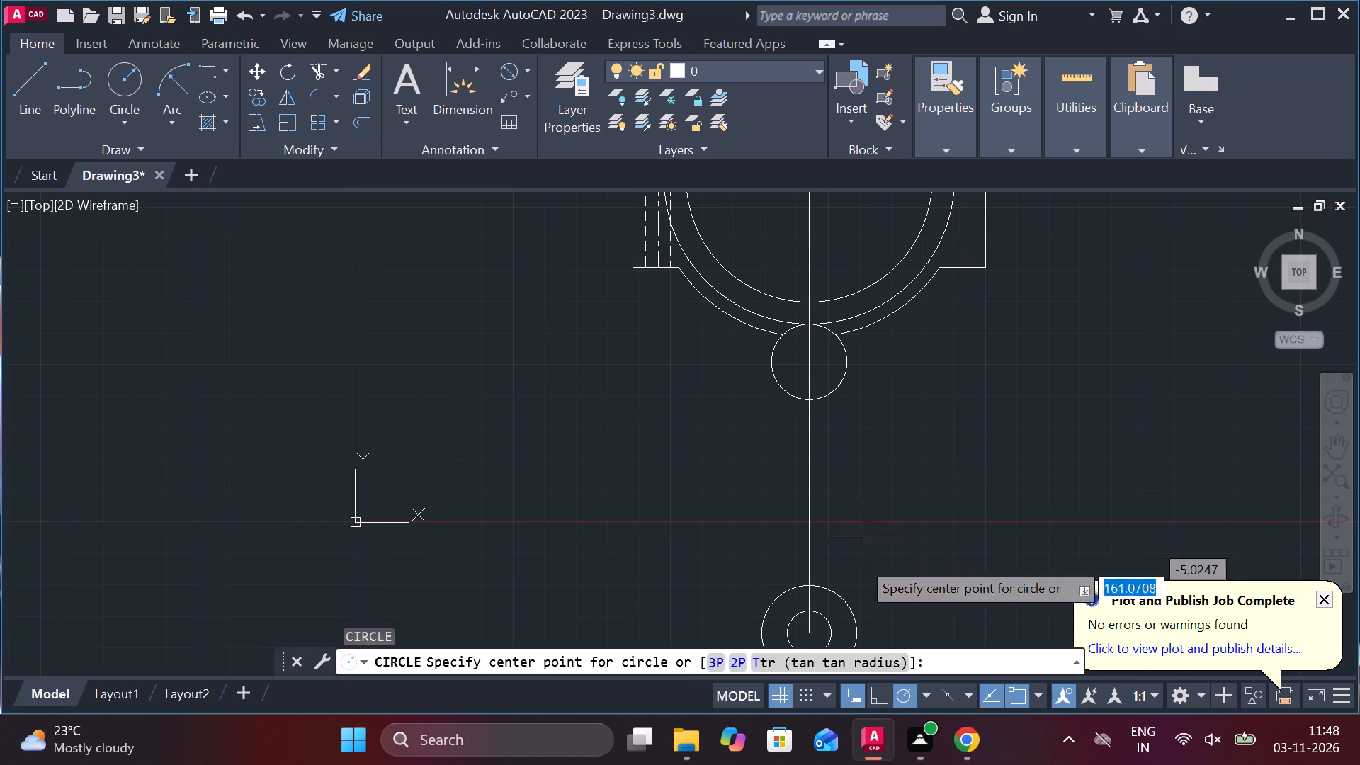
pyautogui.click(729, 655)
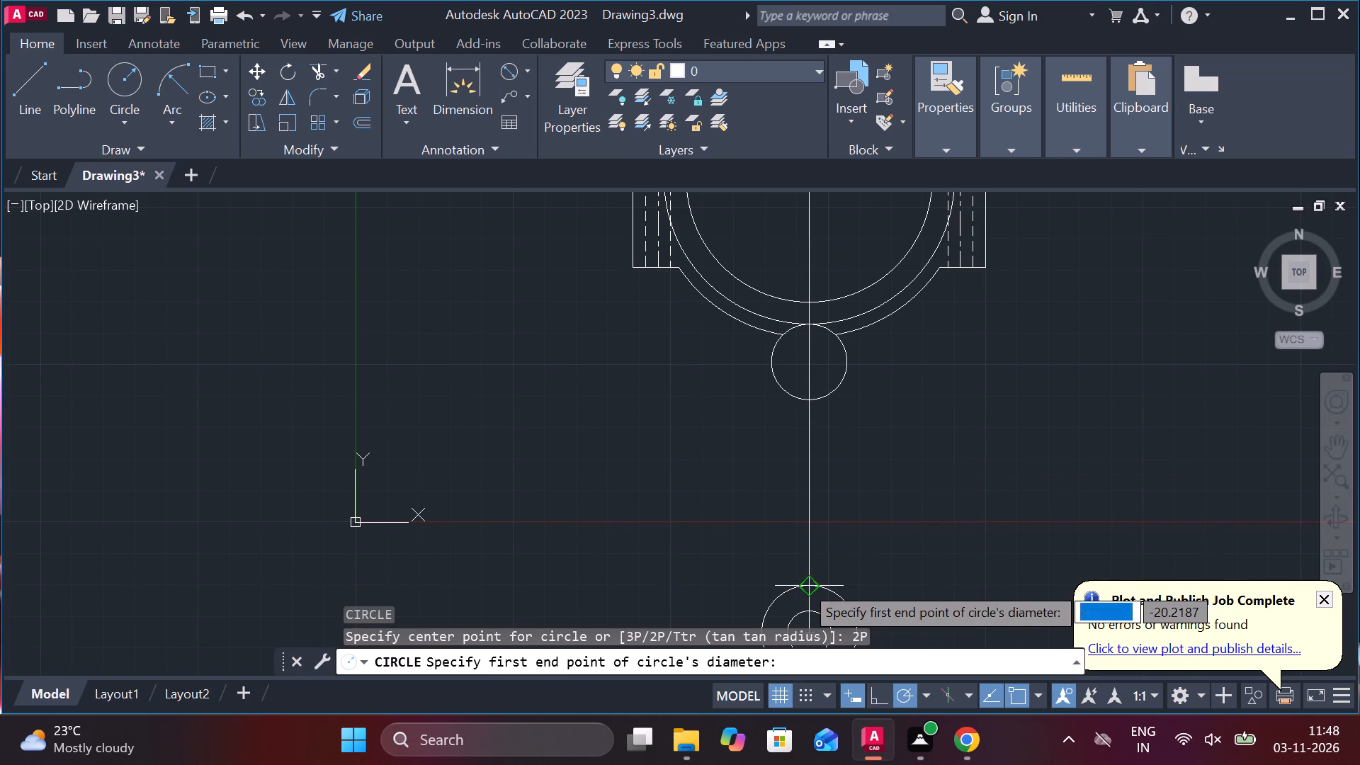
pyautogui.click(803, 584)
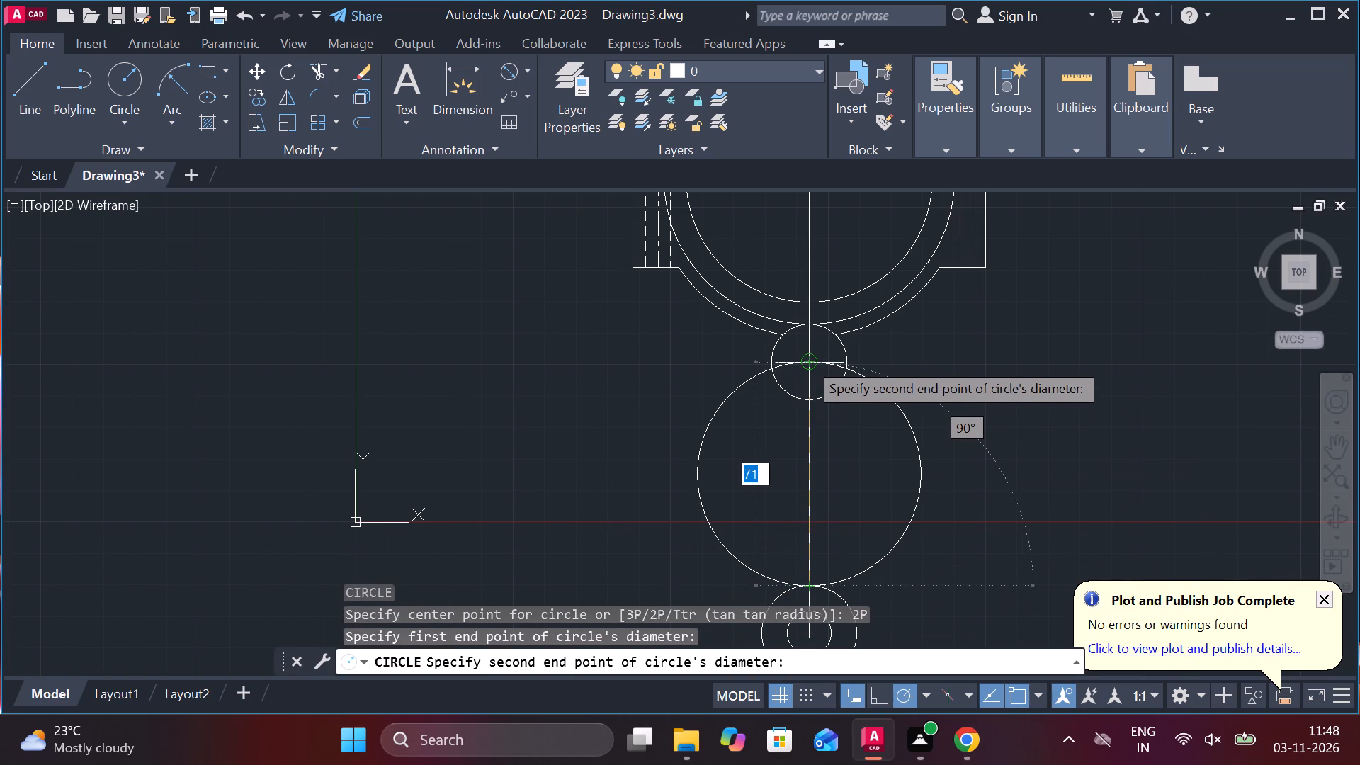
pyautogui.write('16')
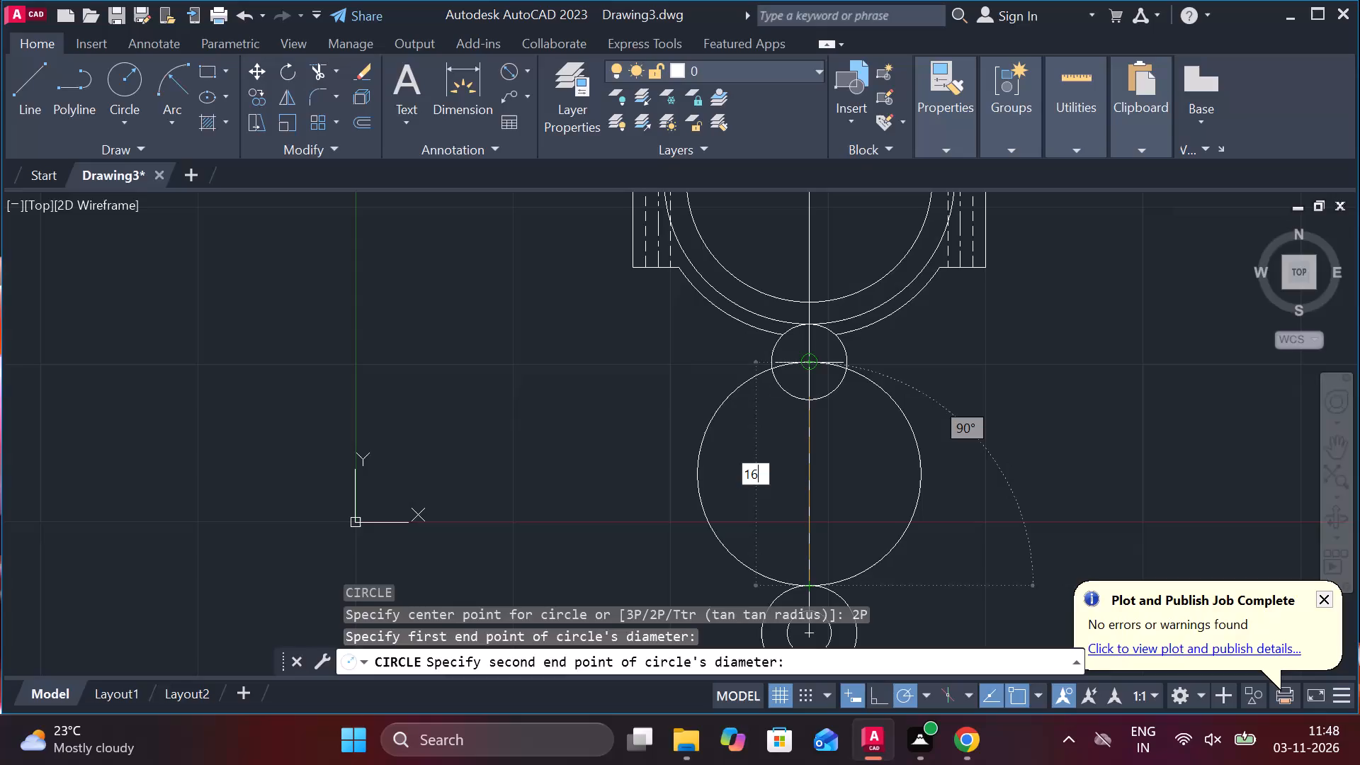
pyautogui.press('Return')
# Draw a tangent line joining the right sides of the circle at the half ring and the diameter 16 circle.
pyautogui.moveTo(893, 518); pyautogui.dragTo(842, 424, button='middle')
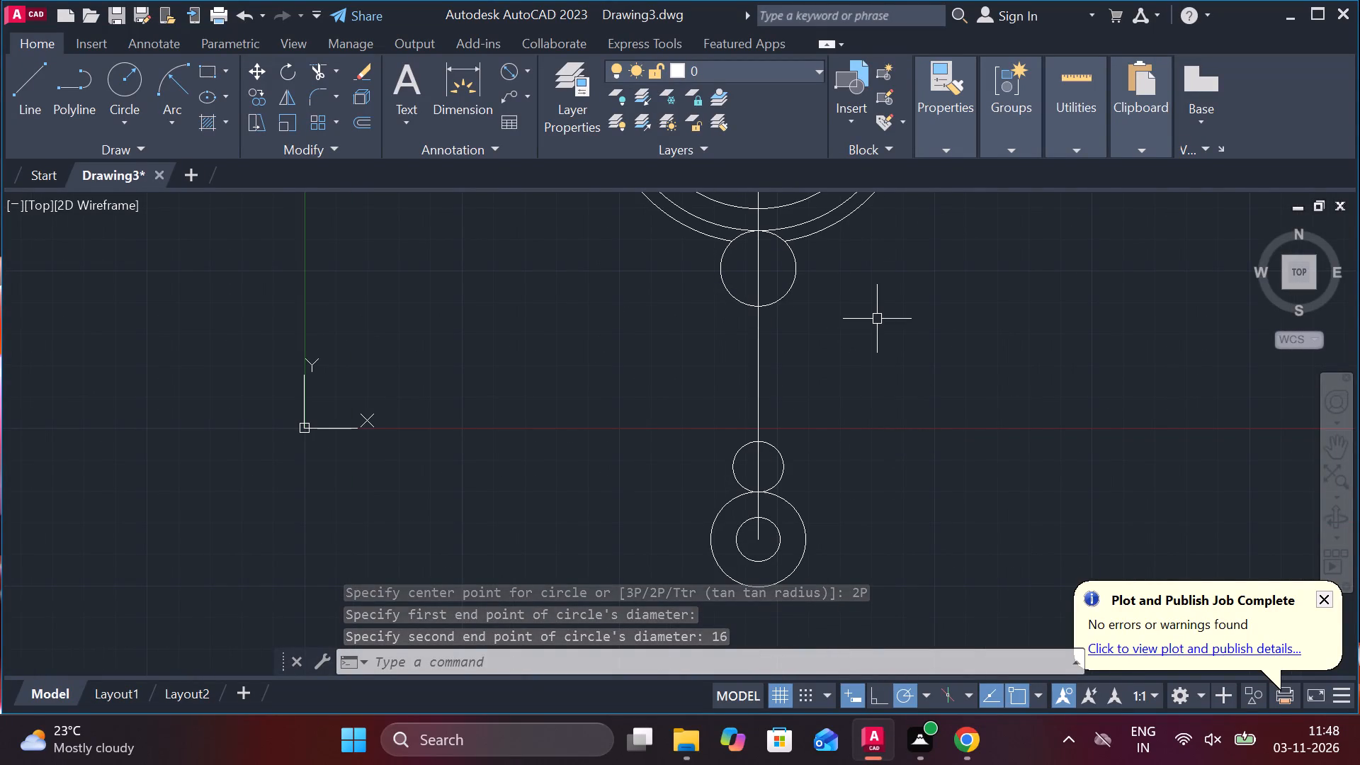
pyautogui.press('l')
pyautogui.press('Return')
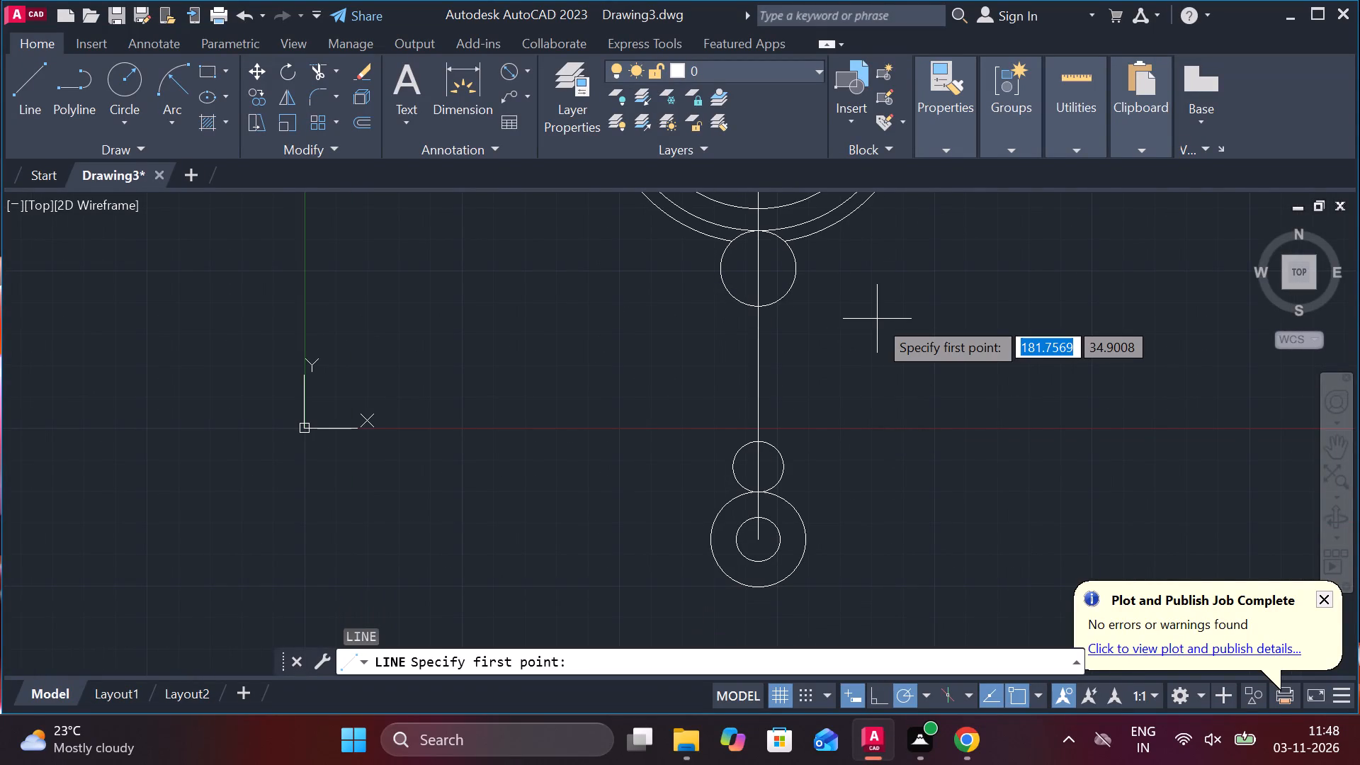
pyautogui.write('tan')
pyautogui.press('space')
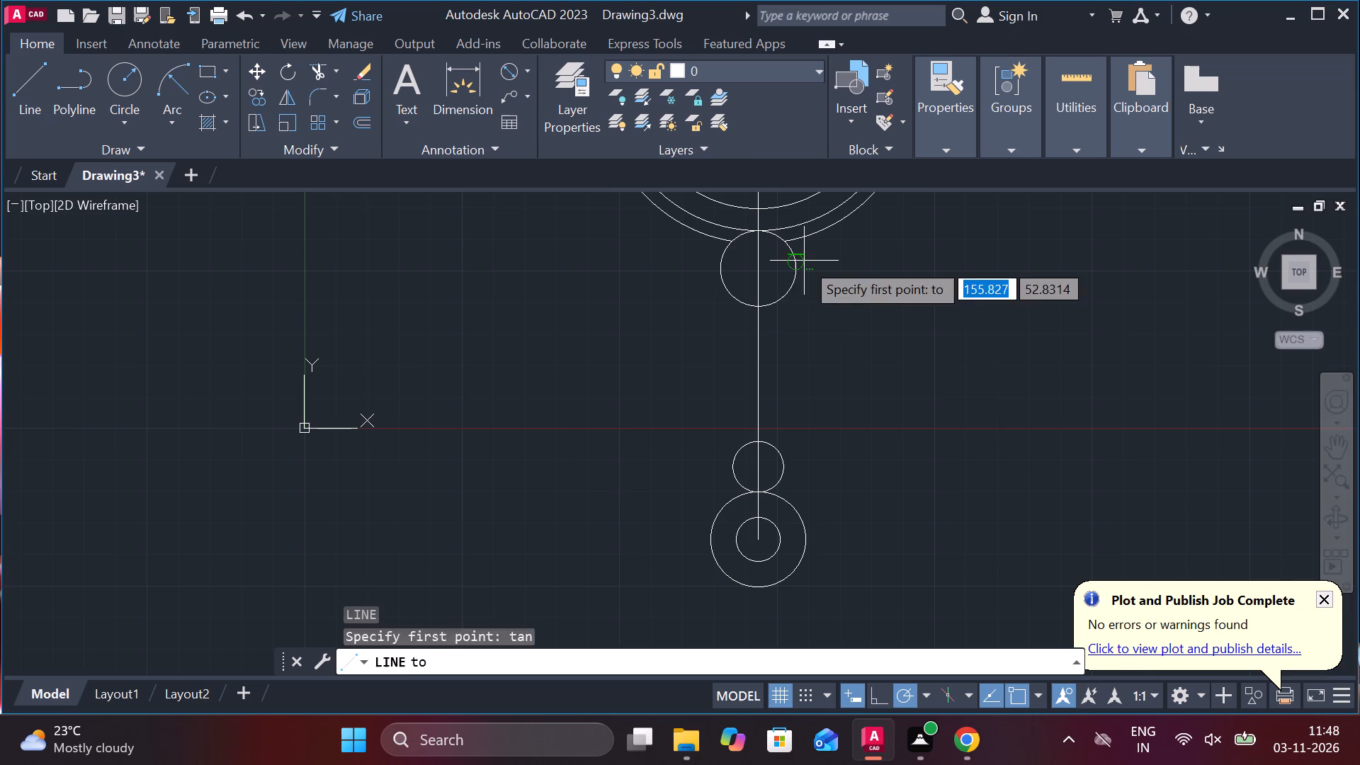
pyautogui.click(804, 261)
pyautogui.write('tan')
pyautogui.press('space')
pyautogui.click(786, 459)
pyautogui.press('Escape')
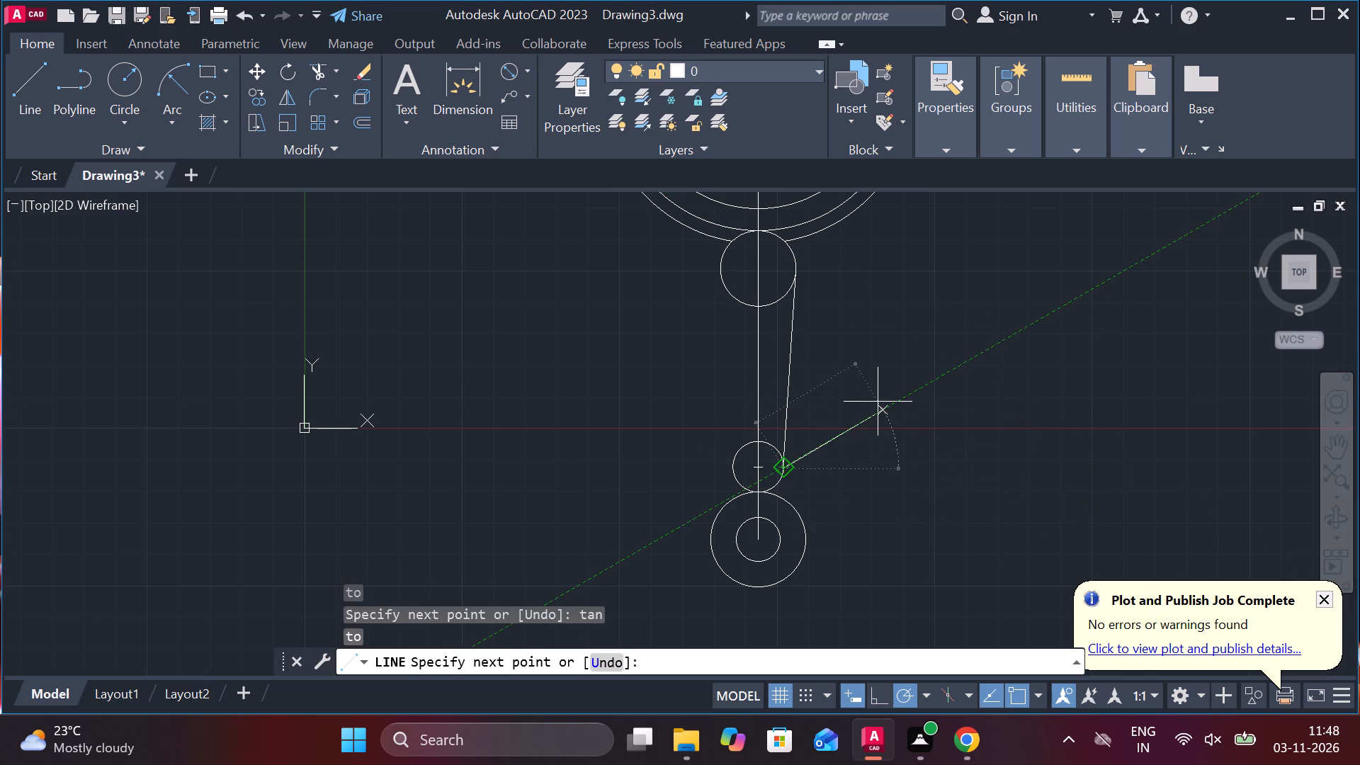
# Draw a tangent line joining the left sides of the circle at the half ring and the diameter 16 circle.
pyautogui.press('l')
pyautogui.press('Return')
pyautogui.write('tan')
pyautogui.press('space')
pyautogui.click(711, 277)
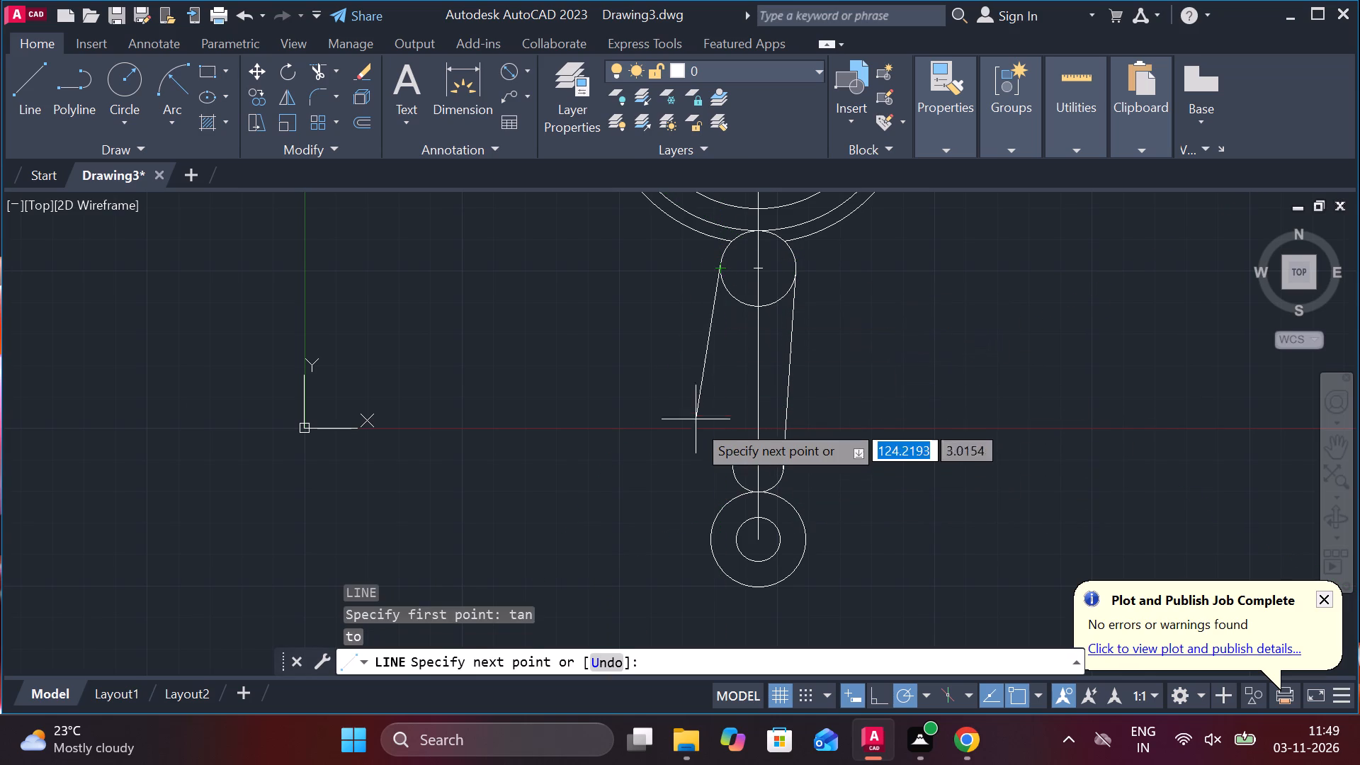
pyautogui.write('tan')
pyautogui.press('space')
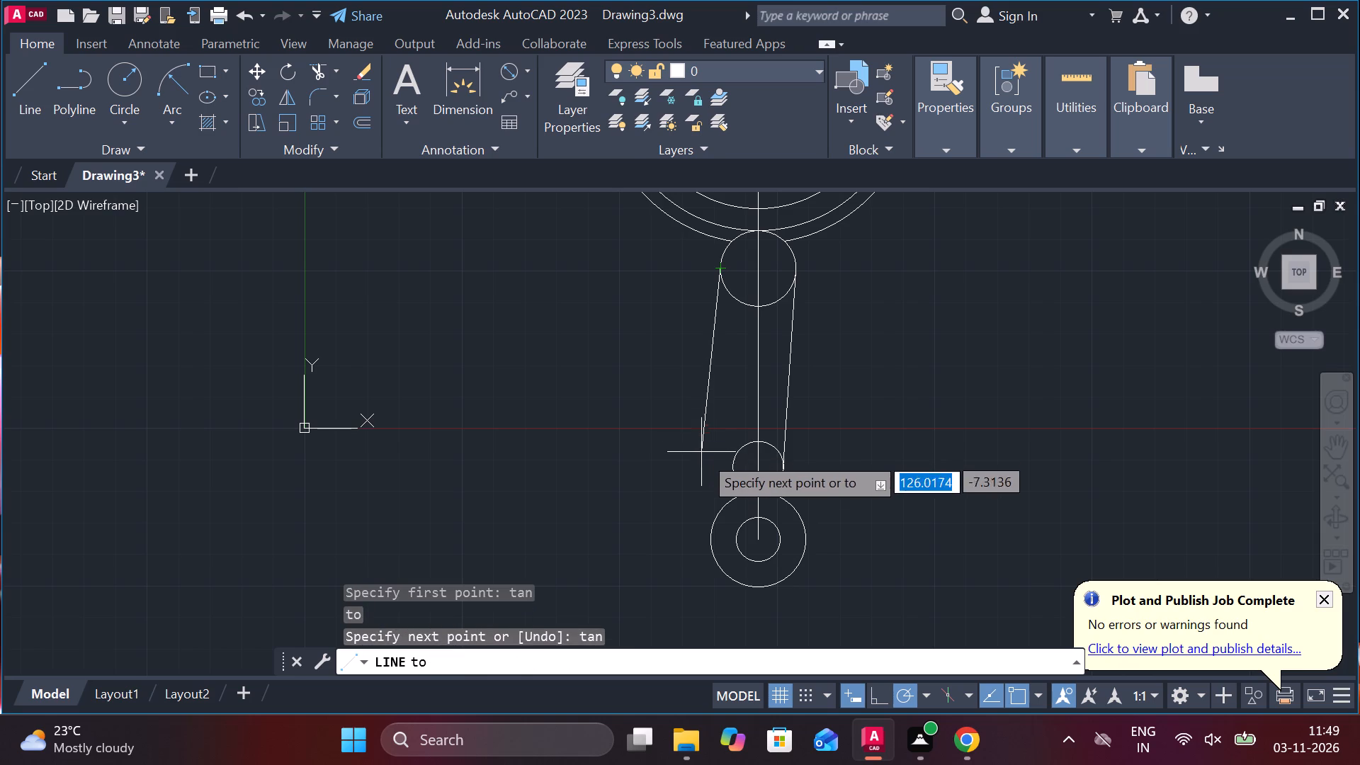
pyautogui.click(724, 466)
pyautogui.press('Escape')
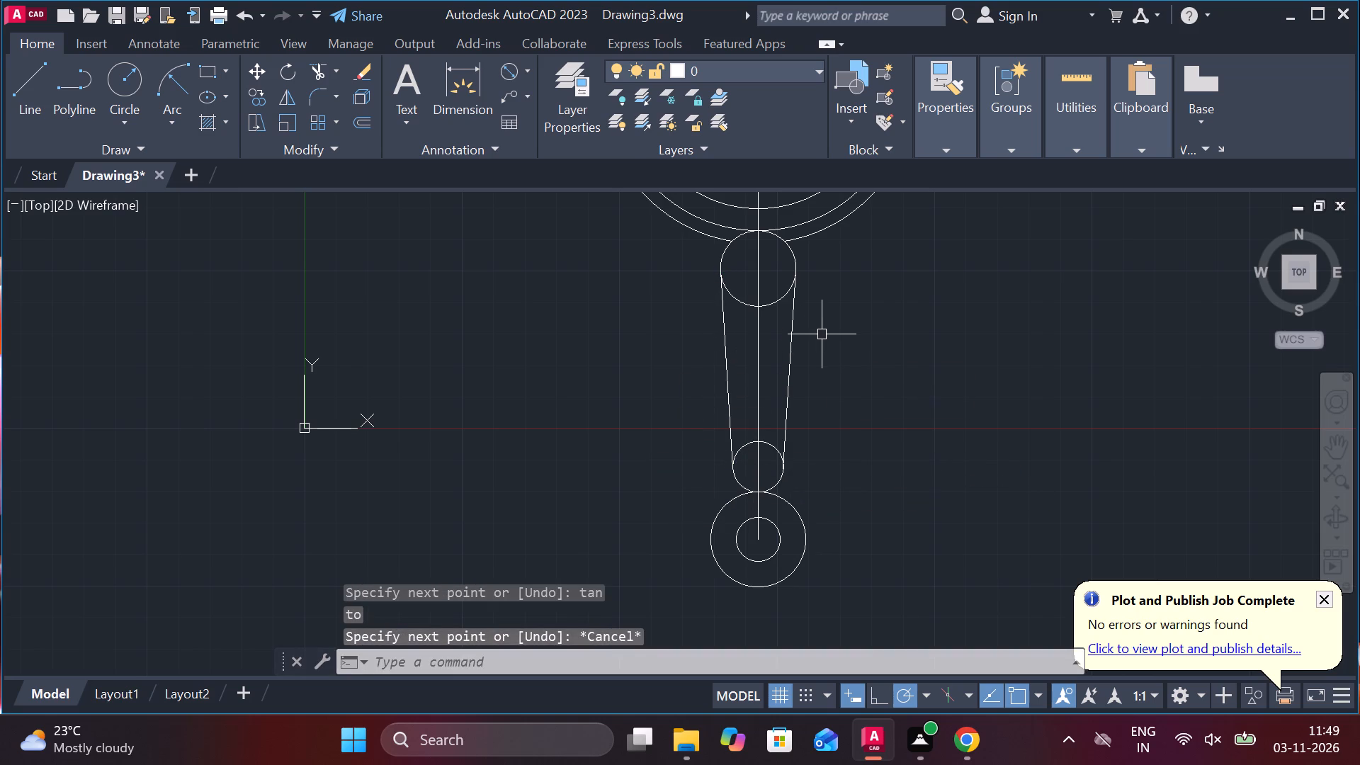
# Trim the inner halves of the two circles between the tangent lines to leave a closed tapered slot outline.
pyautogui.write('tr')
pyautogui.press('space')
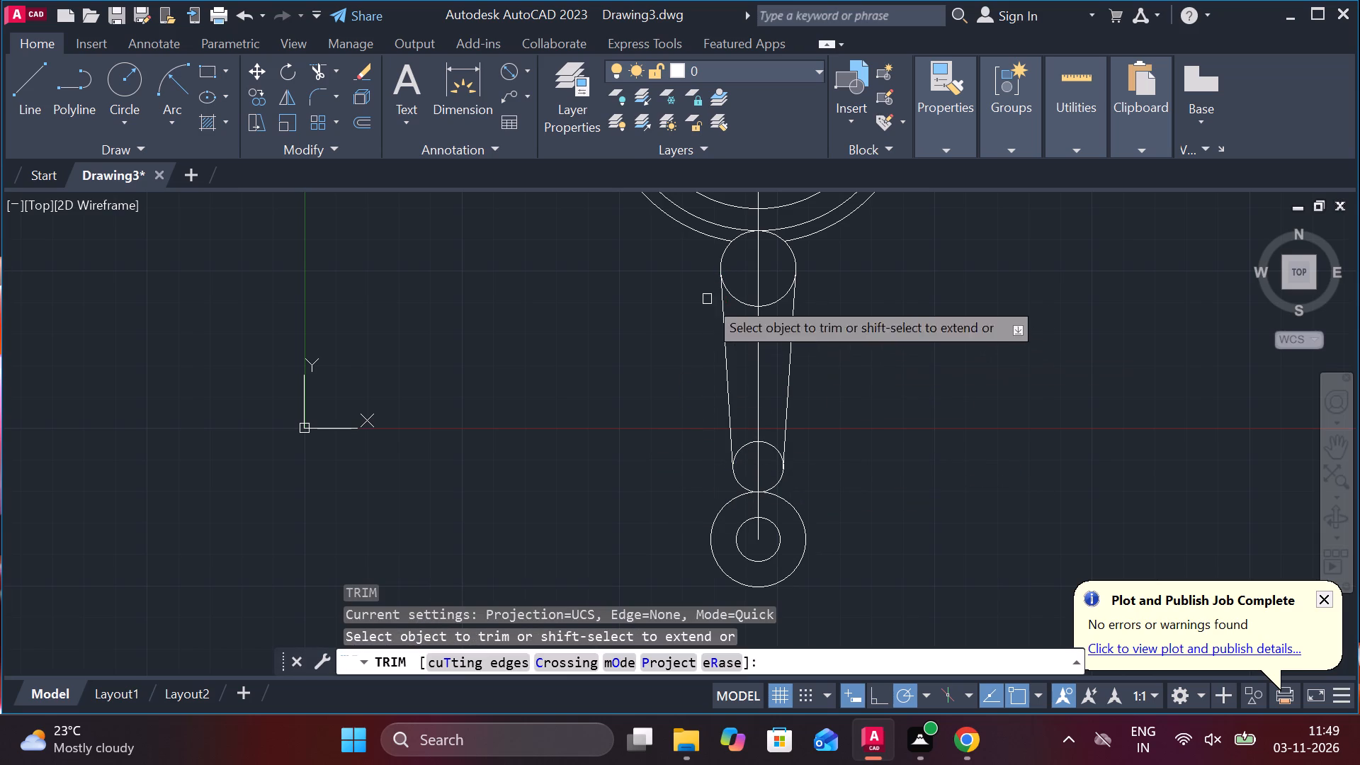
pyautogui.click(731, 293)
pyautogui.click(772, 308)
pyautogui.click(772, 448)
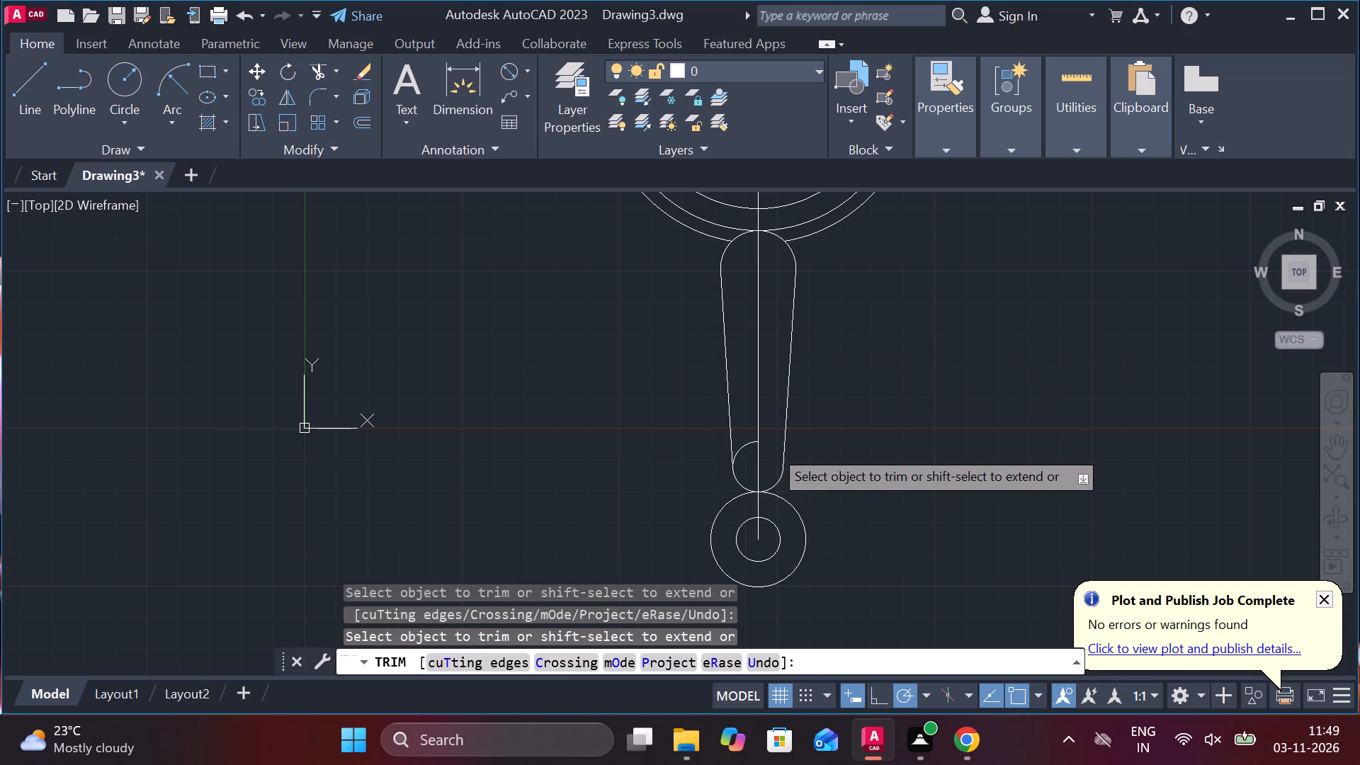
pyautogui.click(741, 445)
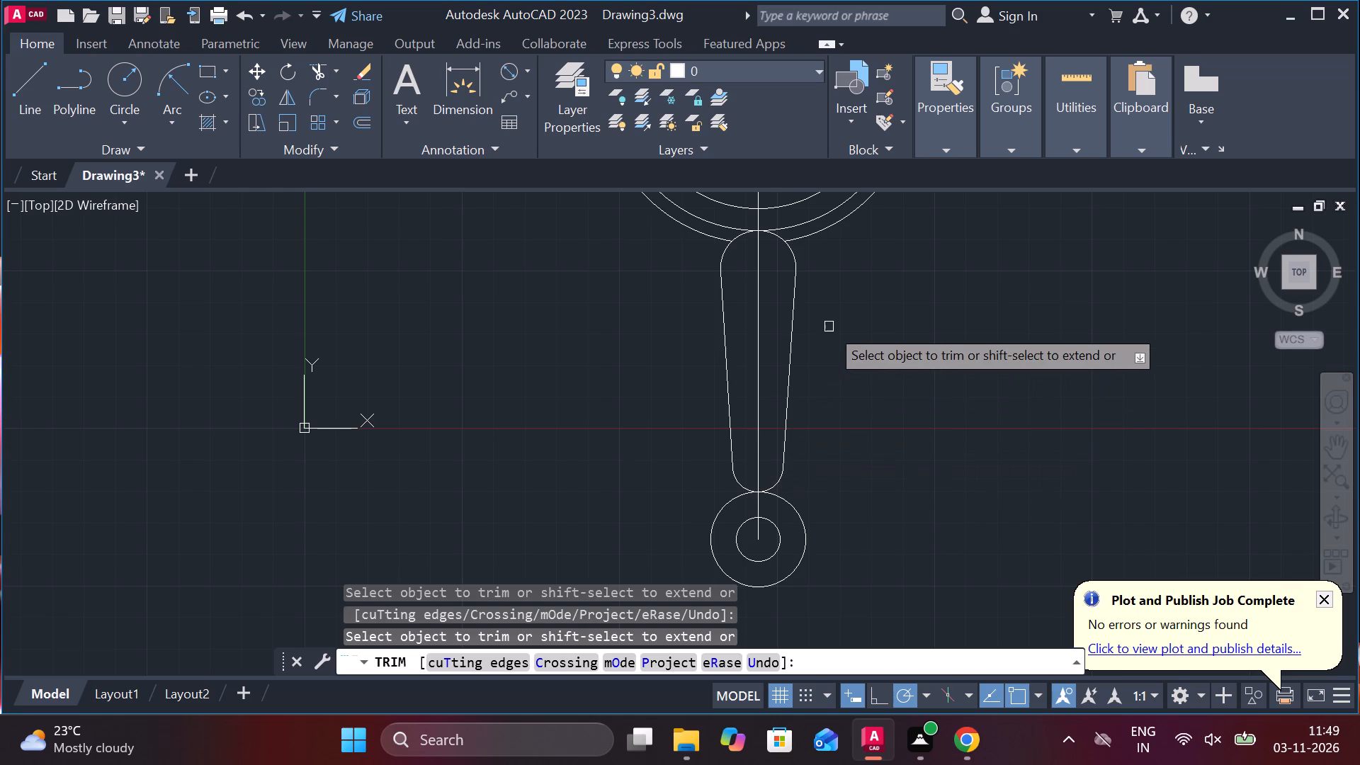
pyautogui.moveTo(836, 327); pyautogui.dragTo(848, 372, button='middle')
pyautogui.press('Escape')
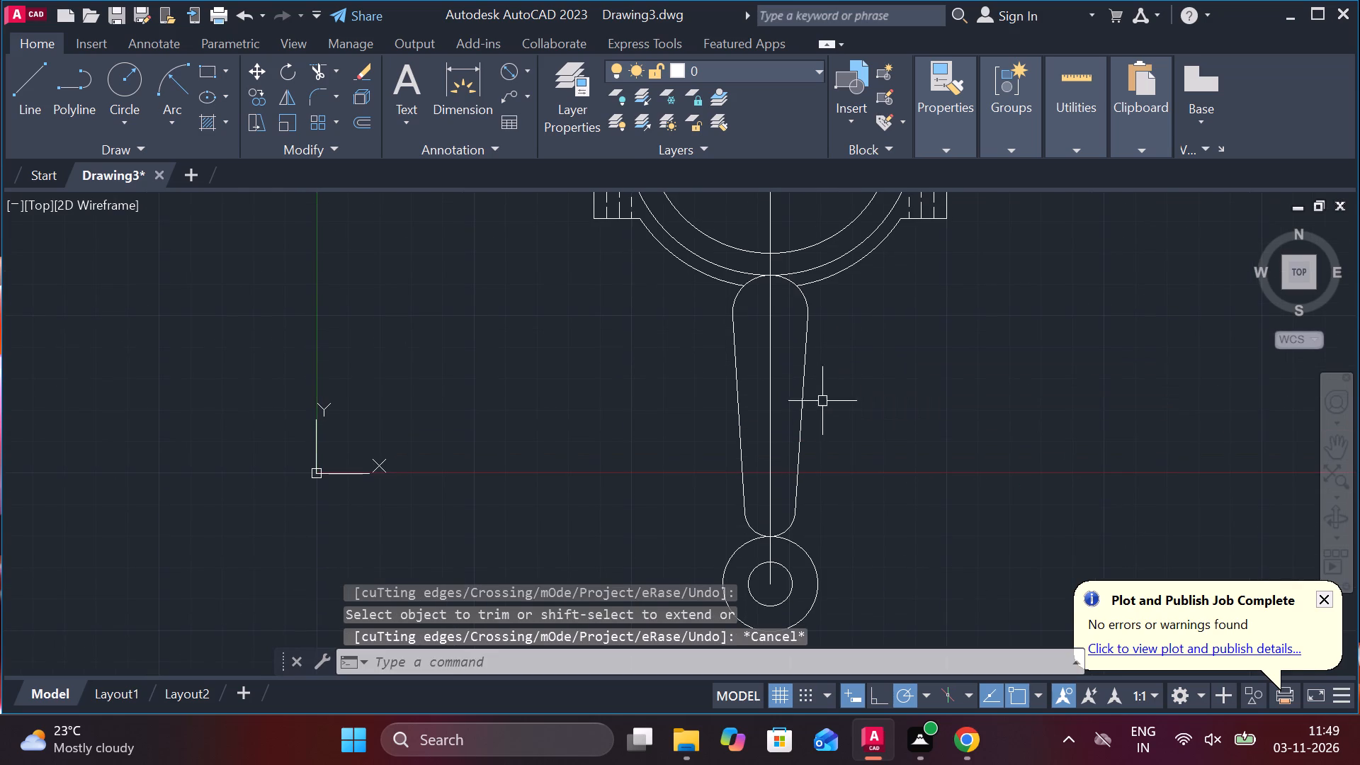
# Offset both tangent lines of the tapered slot outwards by 5.
pyautogui.click(808, 373)
pyautogui.press('o')
pyautogui.press('Return')
pyautogui.press('Return')
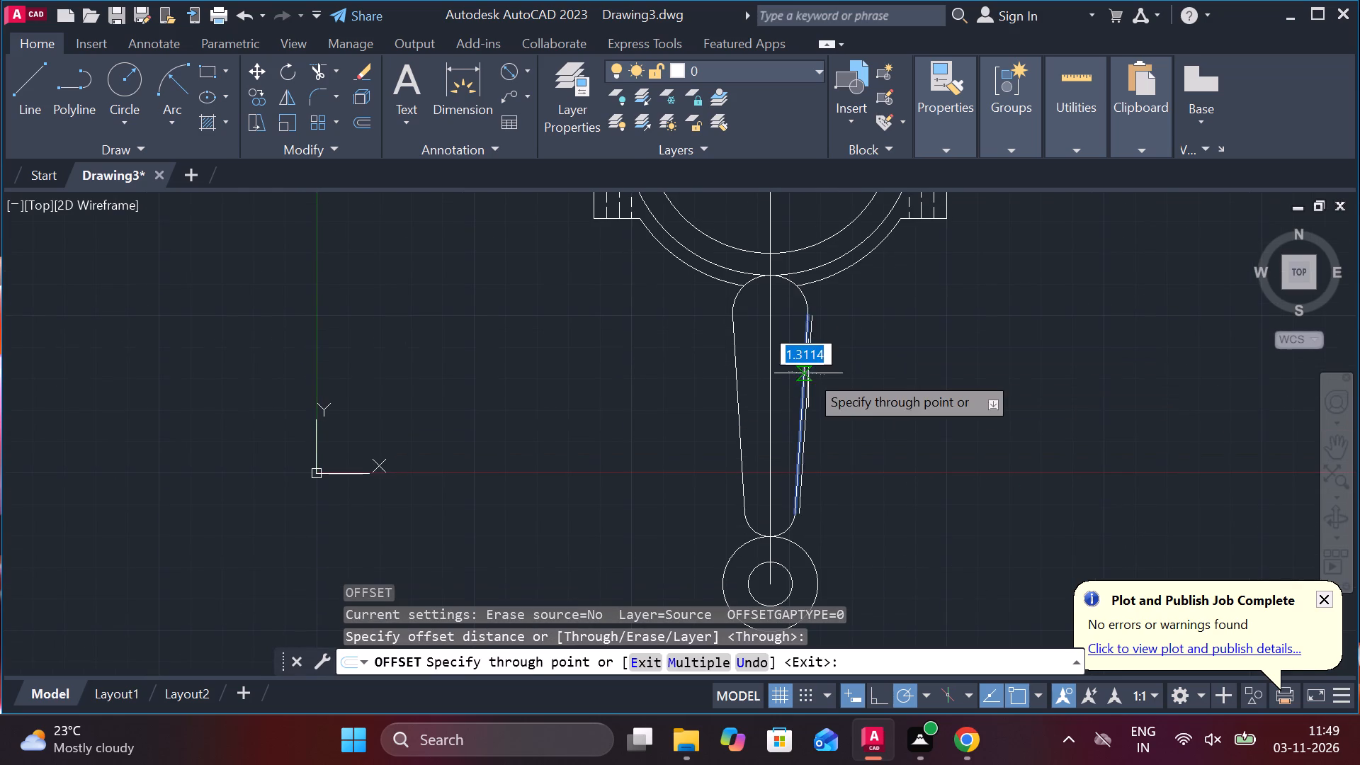
pyautogui.write('5')
pyautogui.press('space')
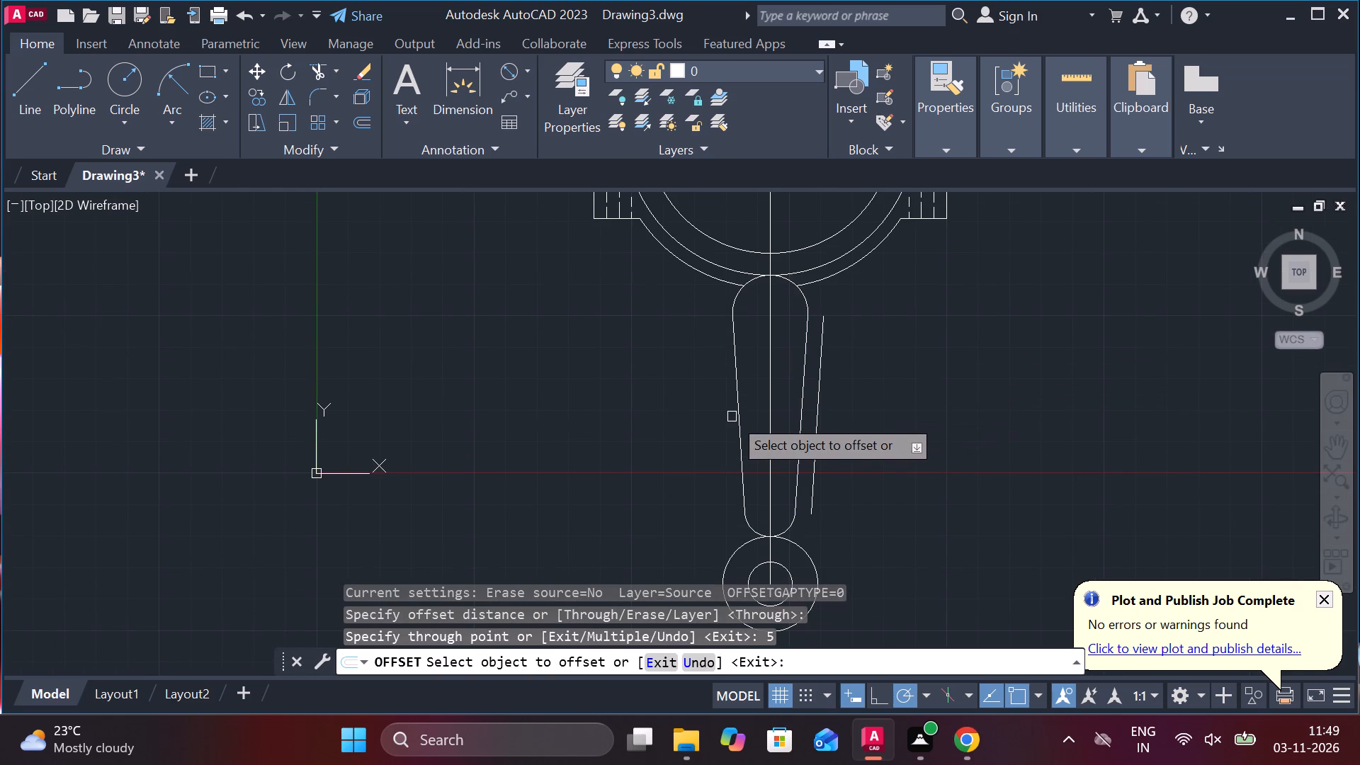
pyautogui.click(738, 407)
pyautogui.write('5')
pyautogui.press('space')
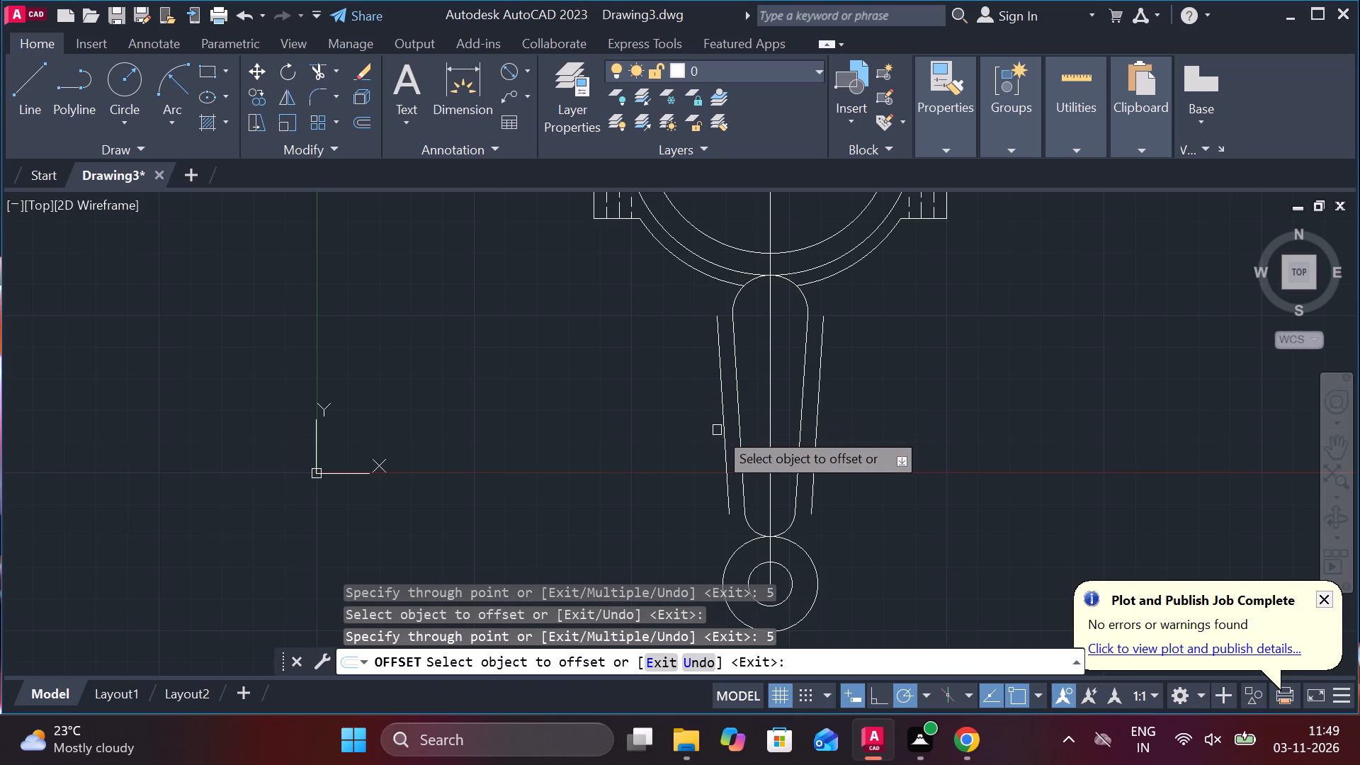
pyautogui.press('Escape')
# Extend both offset lines up to the half ring's outer arc and down to the outer circle of the lower concentric pair.
pyautogui.write('ex')
pyautogui.press('space')
pyautogui.click(719, 353)
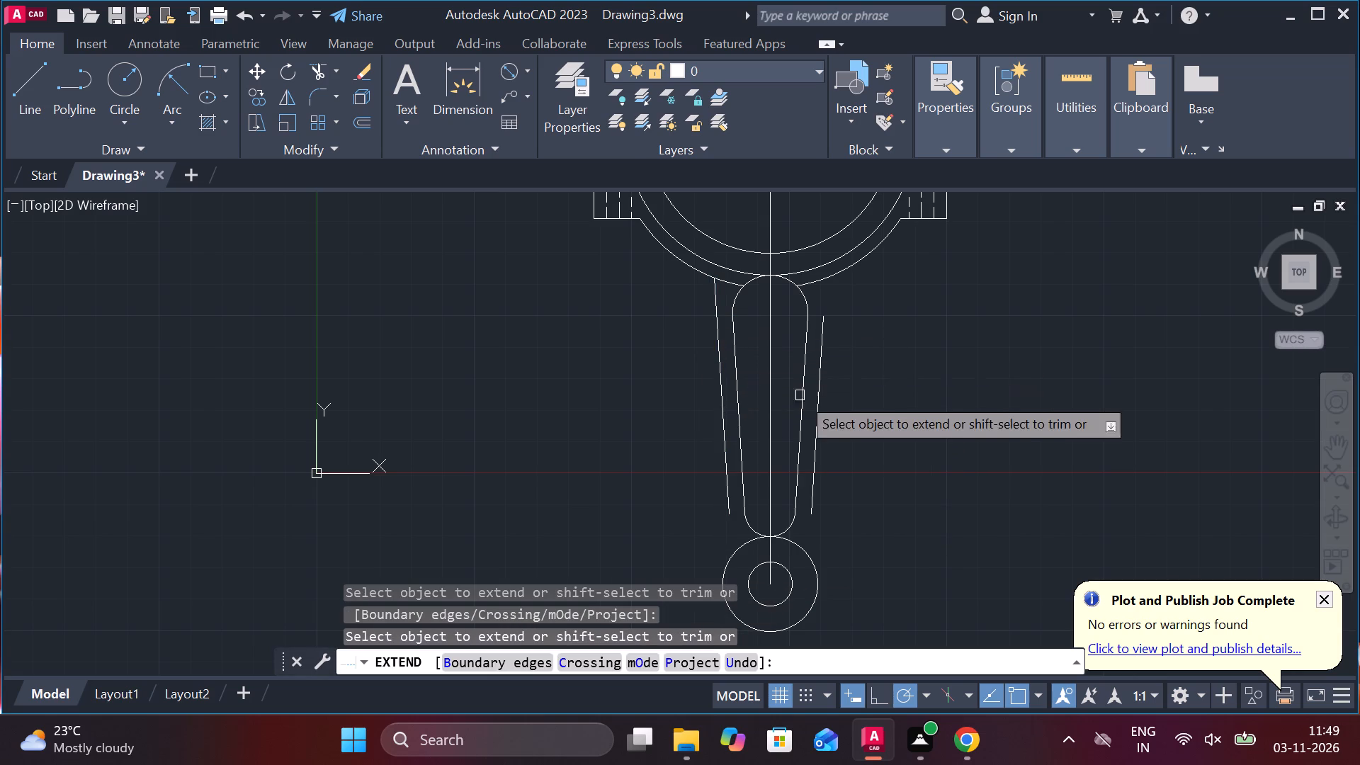
pyautogui.click(818, 360)
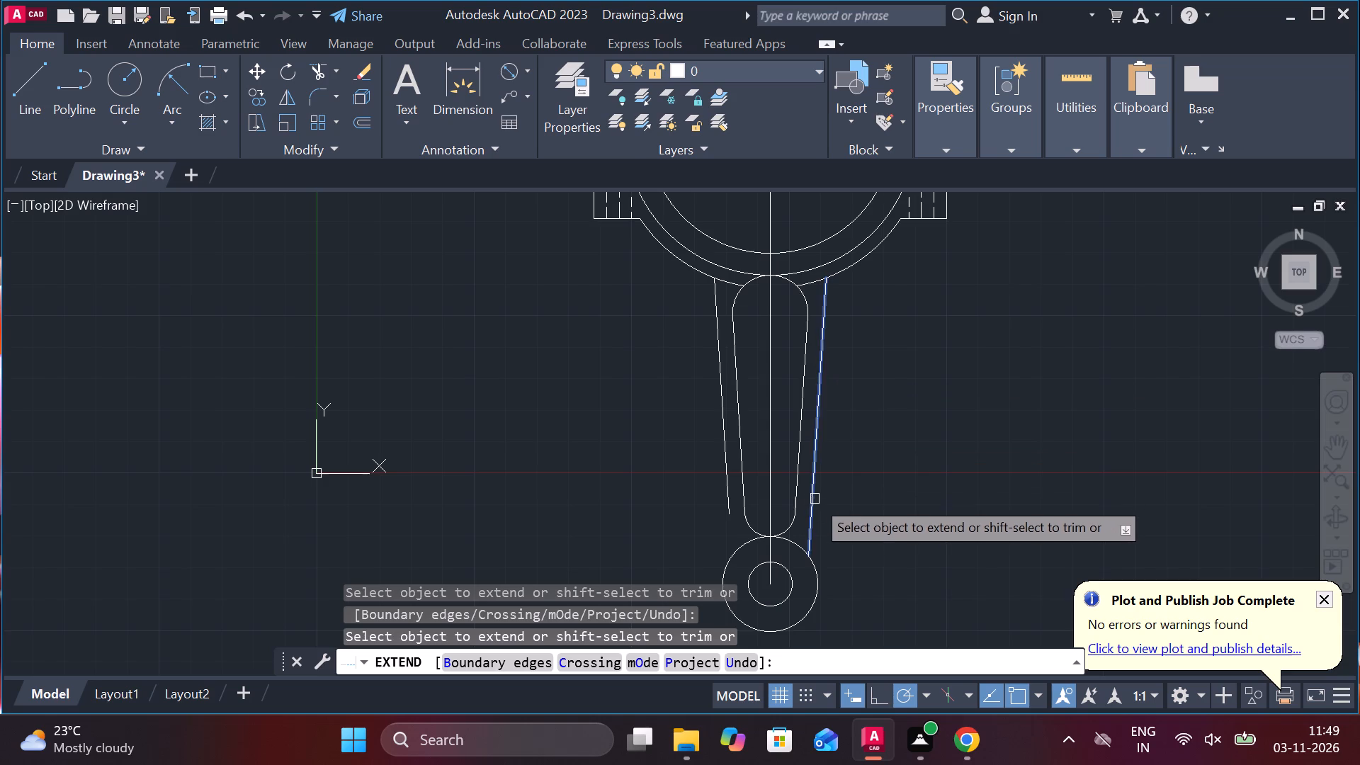
pyautogui.click(811, 501)
pyautogui.click(727, 497)
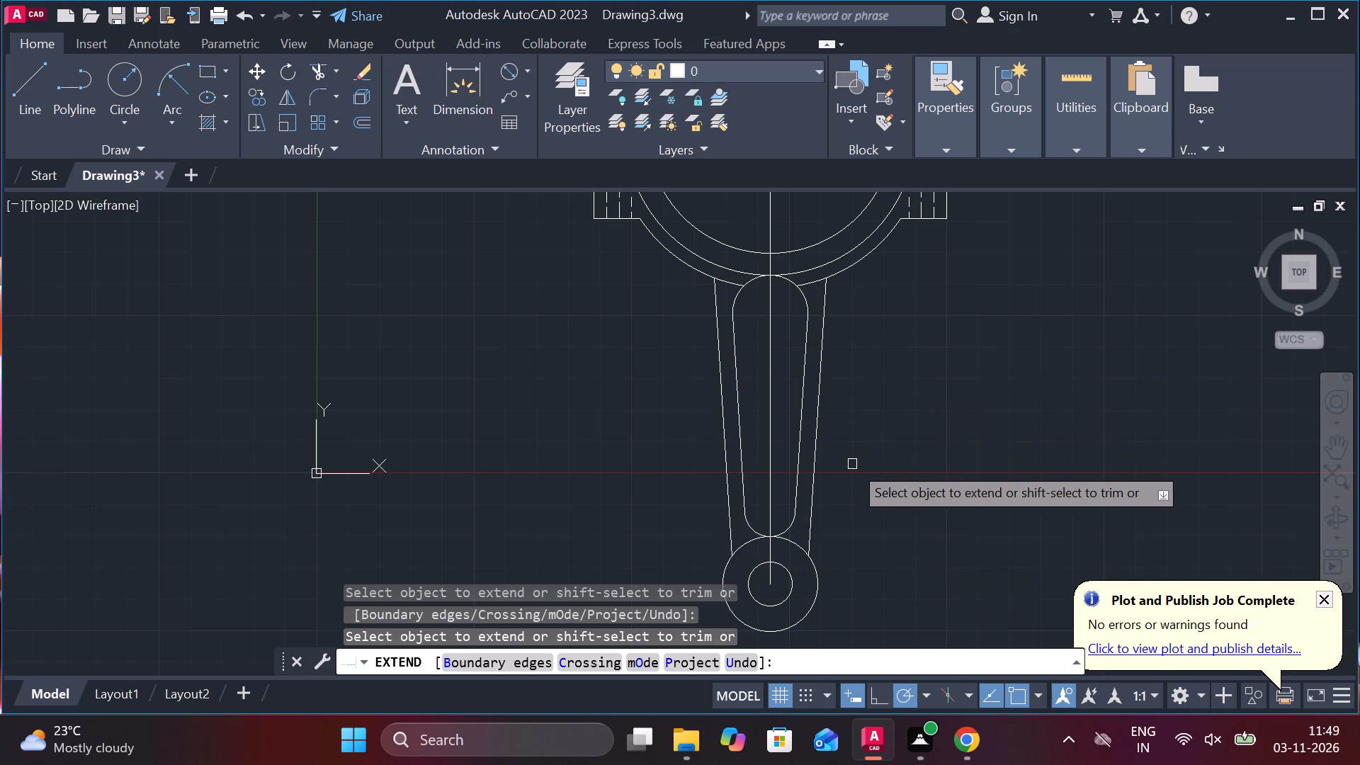
# Fillet both outer lines of the tapered arm to the outer circle of the lower concentric pair with radius 10.
pyautogui.moveTo(852, 464); pyautogui.dragTo(842, 415, button='middle')
pyautogui.press('Escape')
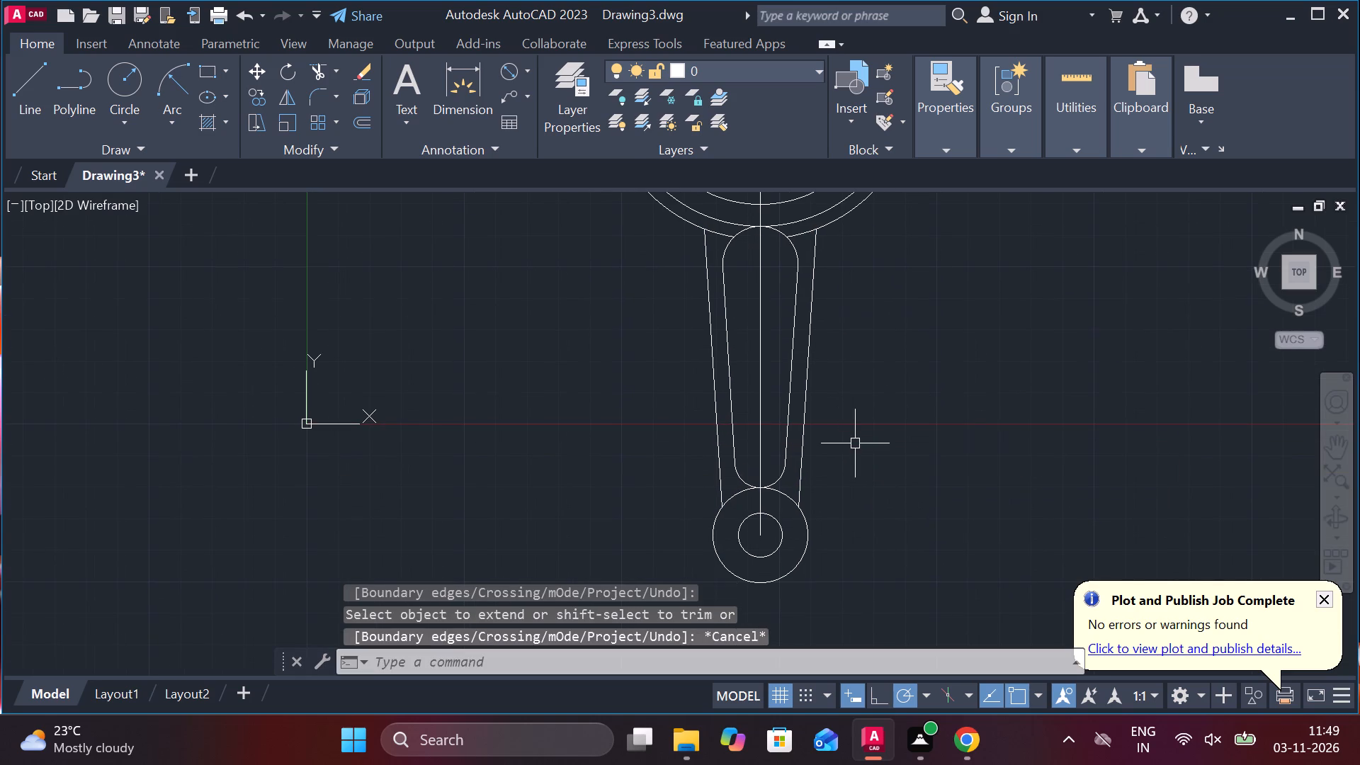
pyautogui.write('f r')
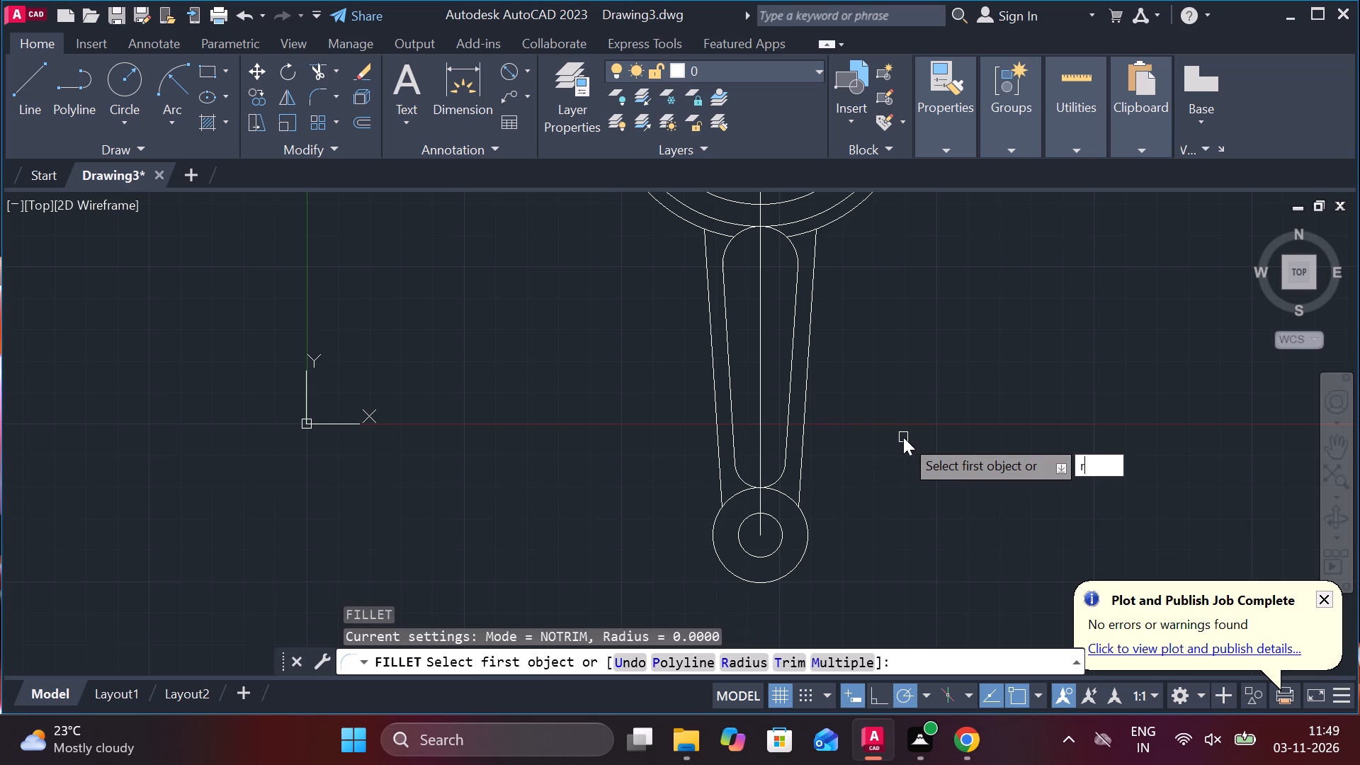
pyautogui.press('space')
pyautogui.write('10')
pyautogui.press('Return')
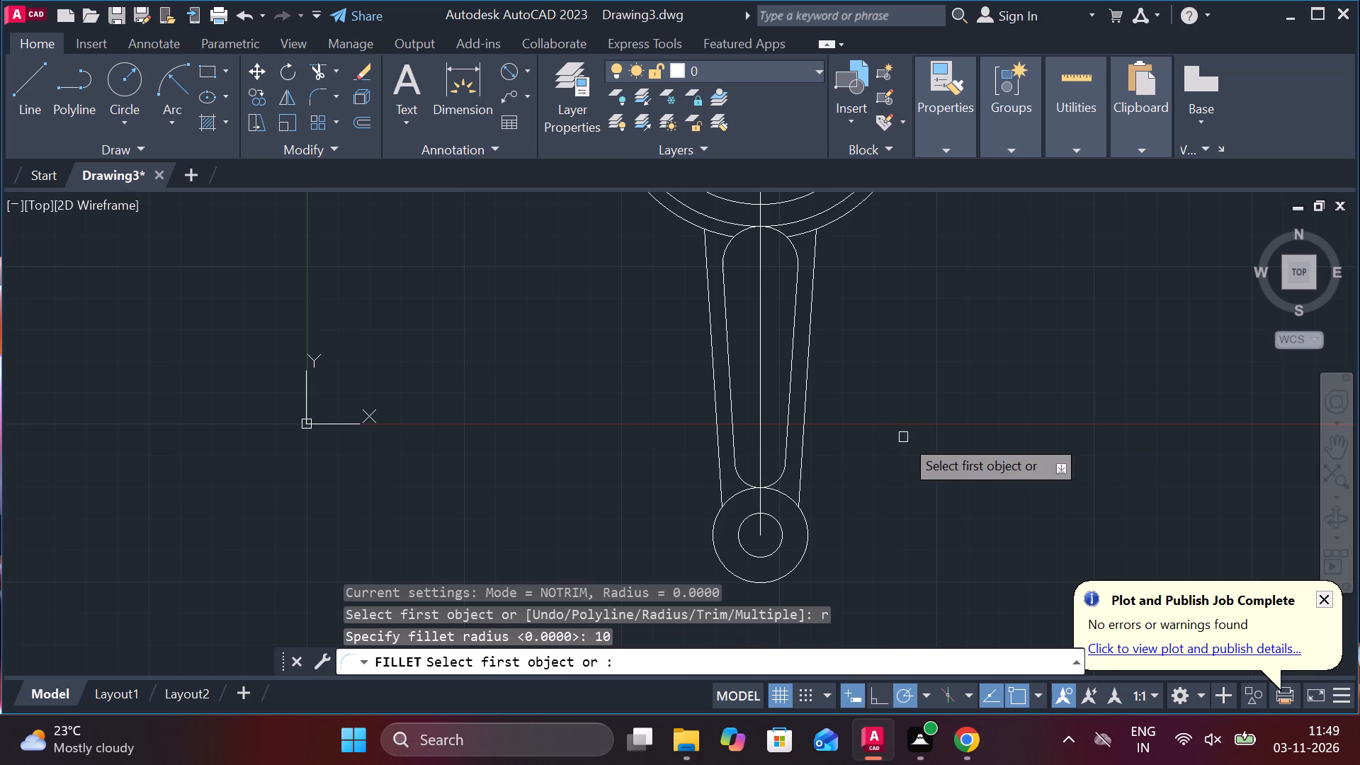
pyautogui.click(806, 463)
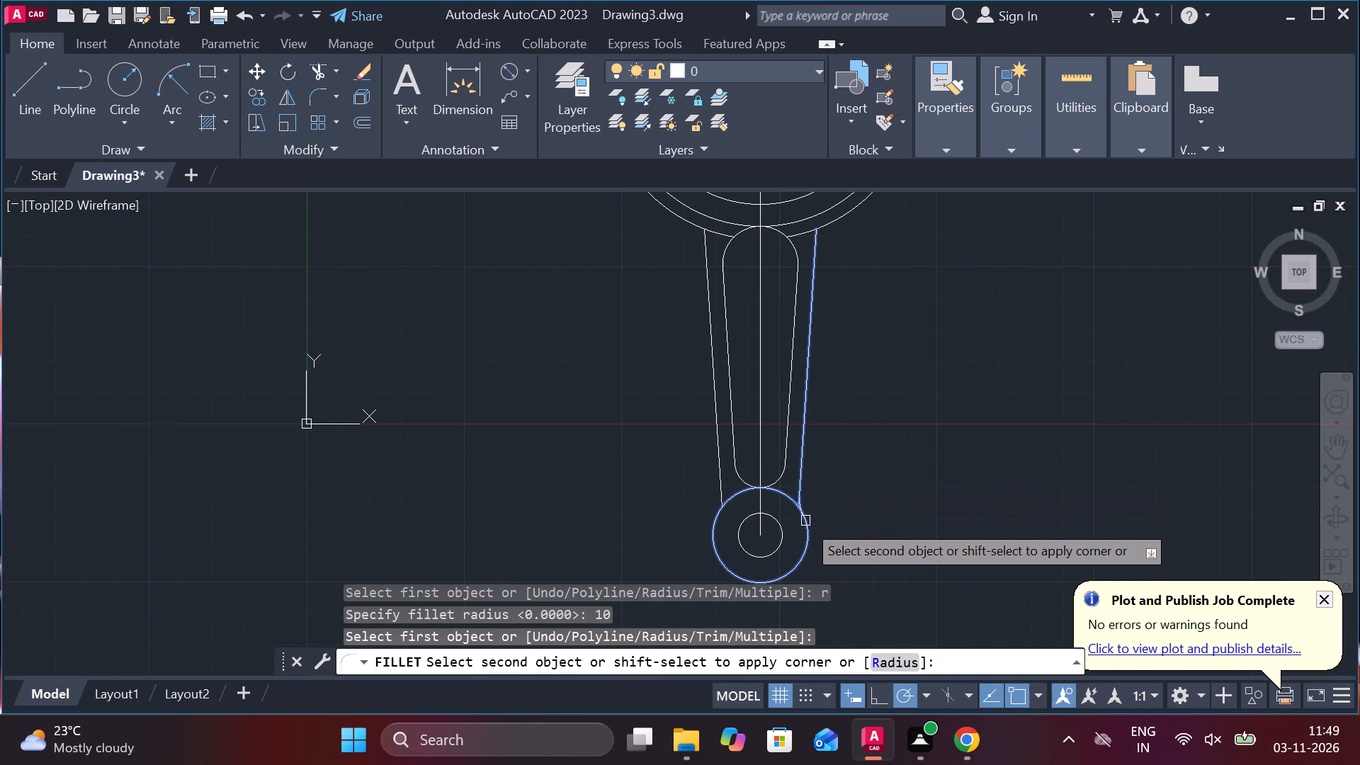
pyautogui.click(805, 523)
pyautogui.press('space')
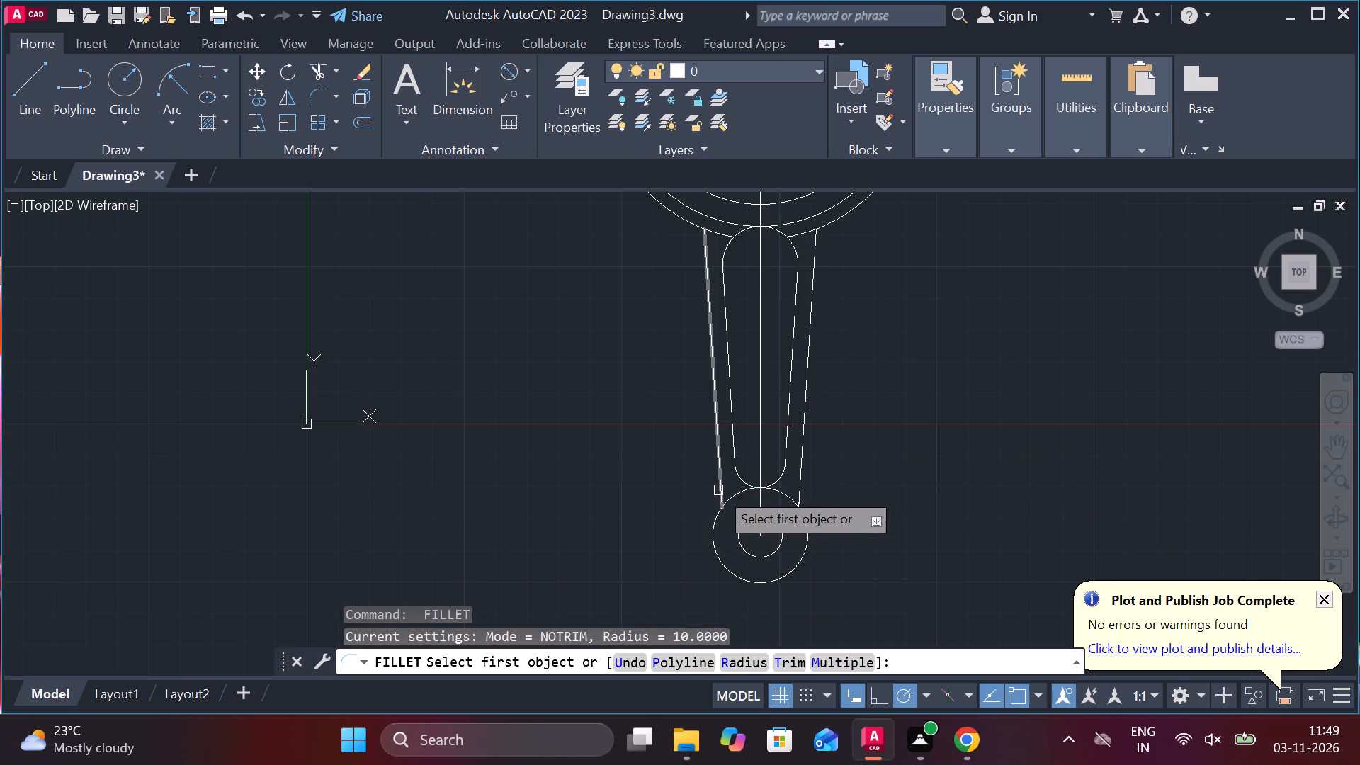
pyautogui.click(718, 490)
pyautogui.click(720, 516)
# Trim the leftover line ends beyond the two new fillets at the lower circle.
pyautogui.scroll(4, 739, 513)
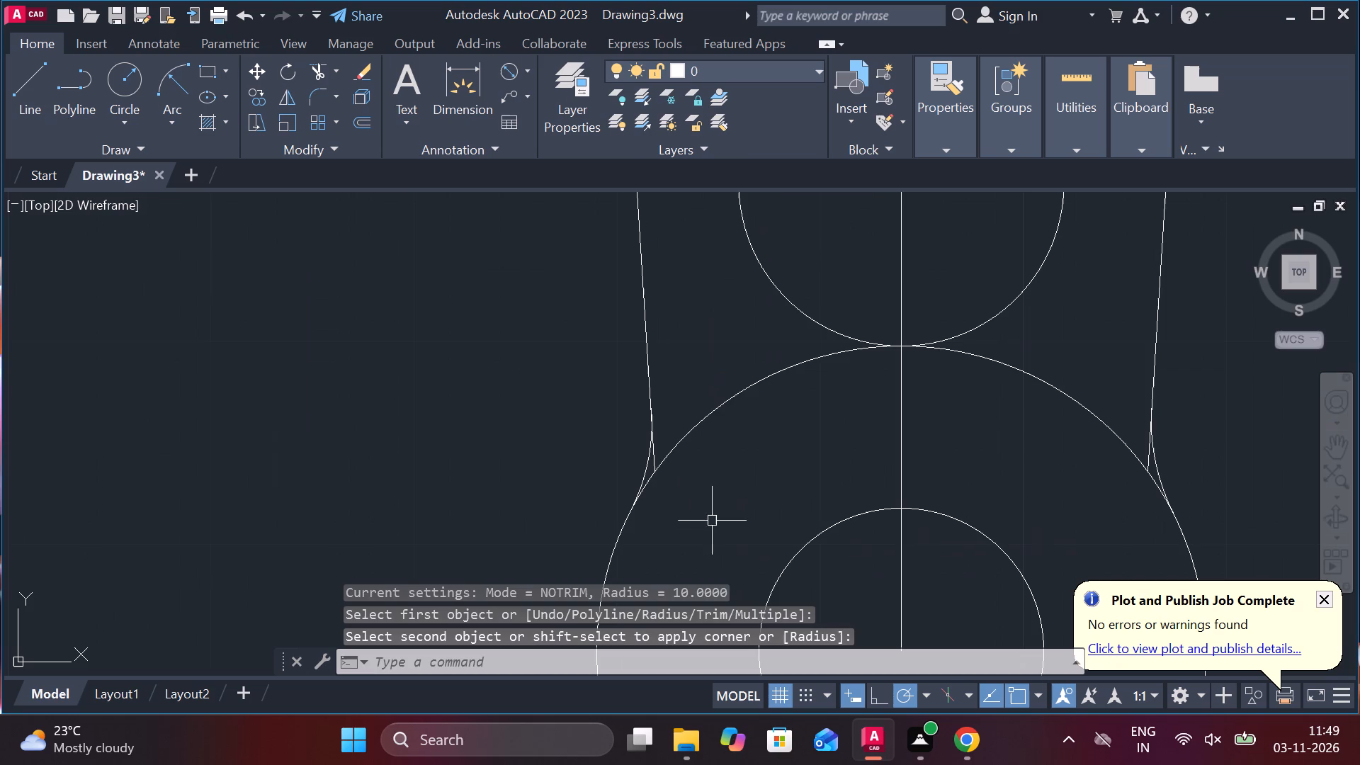
pyautogui.press('Escape')
pyautogui.write('tr')
pyautogui.press('space')
pyautogui.click(656, 457)
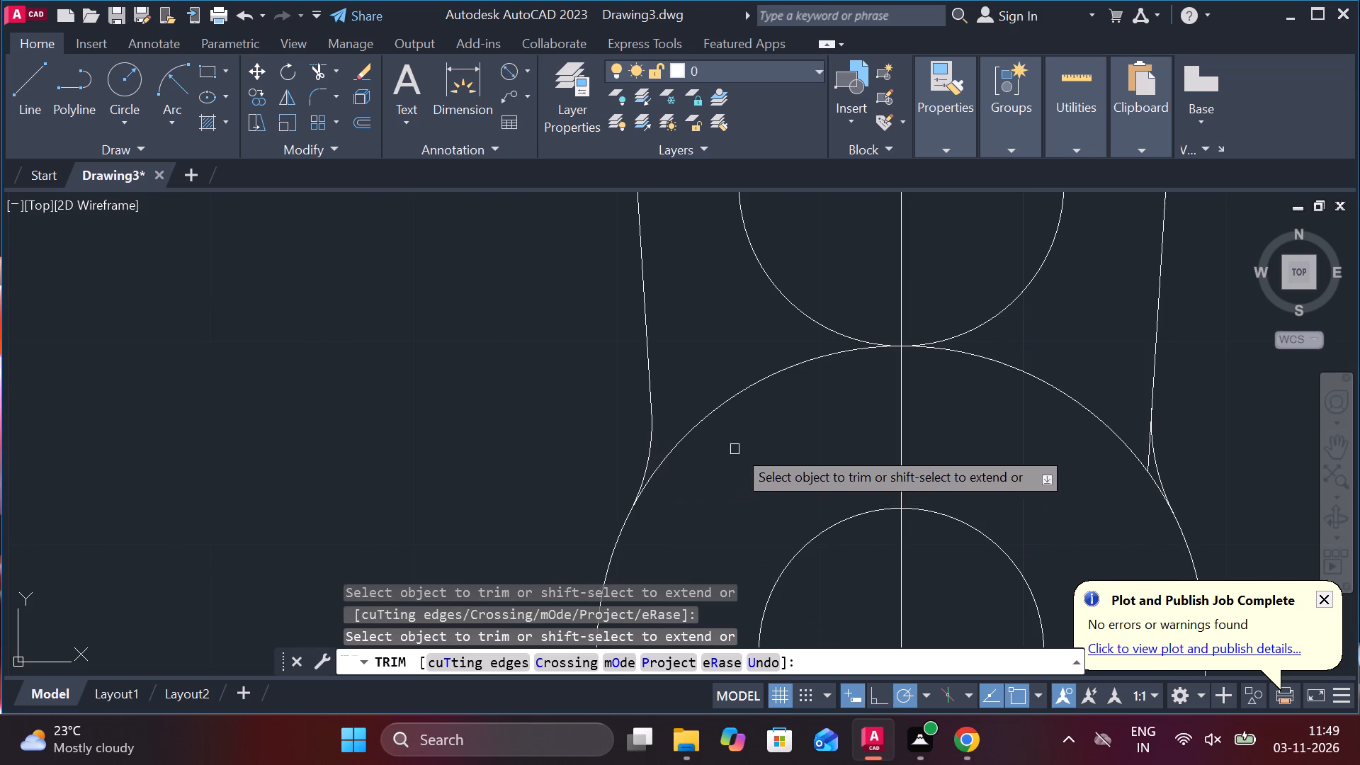
pyautogui.click(1147, 448)
pyautogui.scroll(-3, 1069, 450)
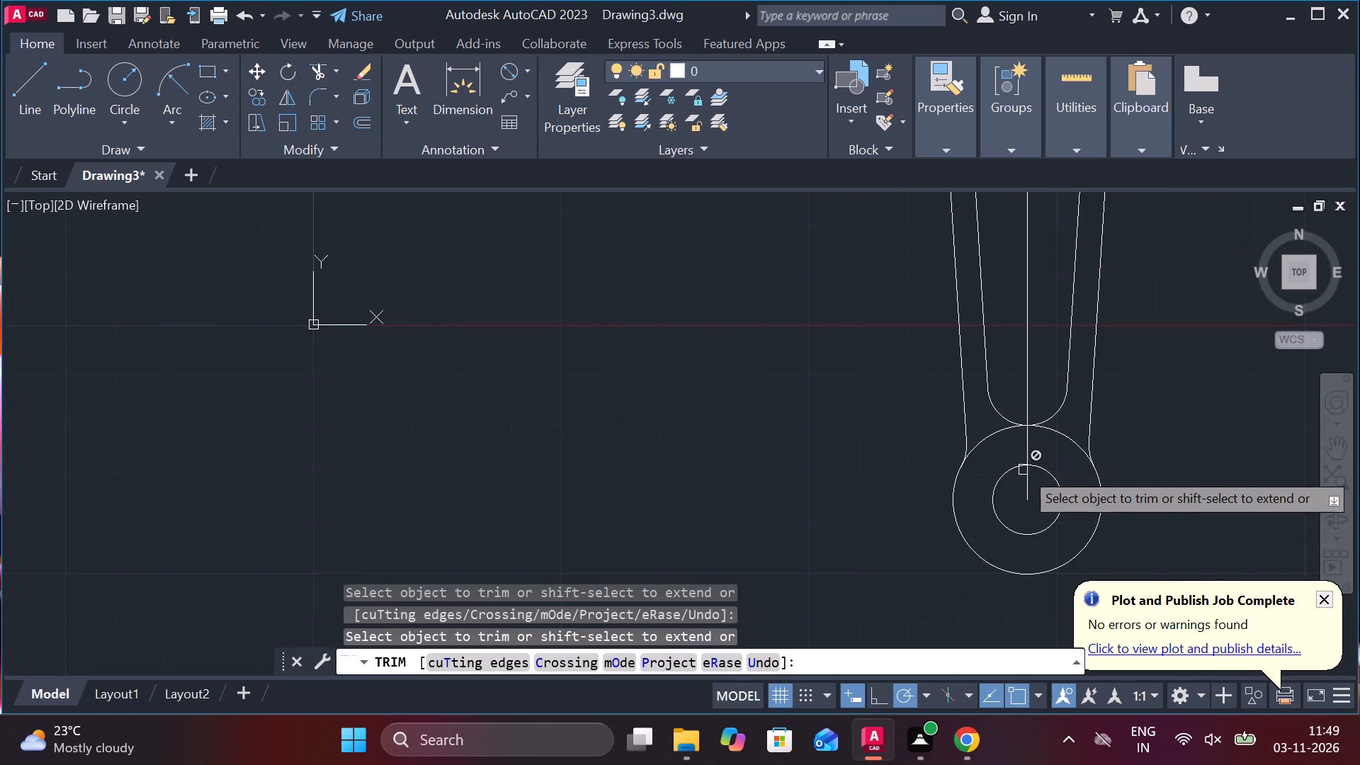
pyautogui.scroll(-1, 1023, 470)
pyautogui.moveTo(1140, 398); pyautogui.dragTo(1098, 560, button='middle')
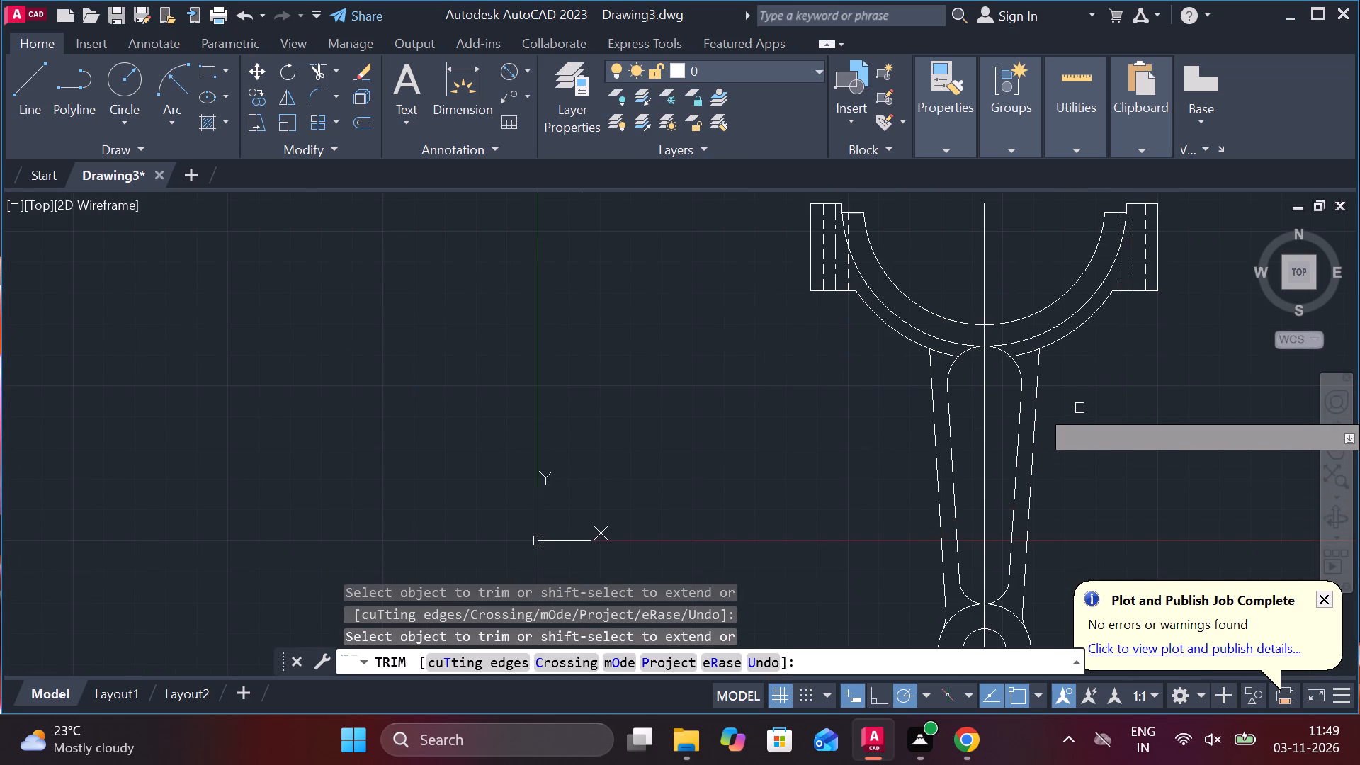
pyautogui.scroll(1, 1063, 354)
pyautogui.press('Escape')
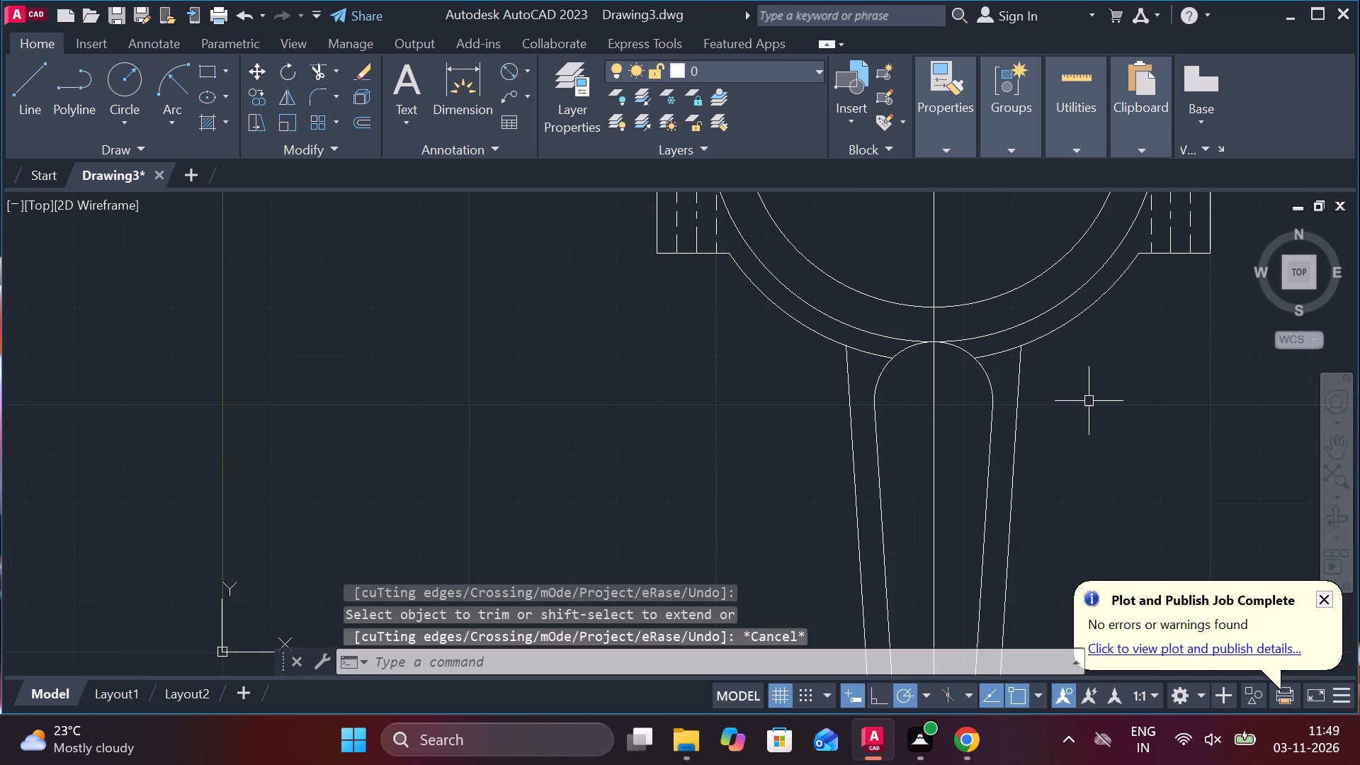
# Fillet both outer lines of the arm to the half ring's outer arc with radius 10.
pyautogui.moveTo(1090, 401); pyautogui.dragTo(987, 483, button='middle')
pyautogui.press('f')
pyautogui.press('space')
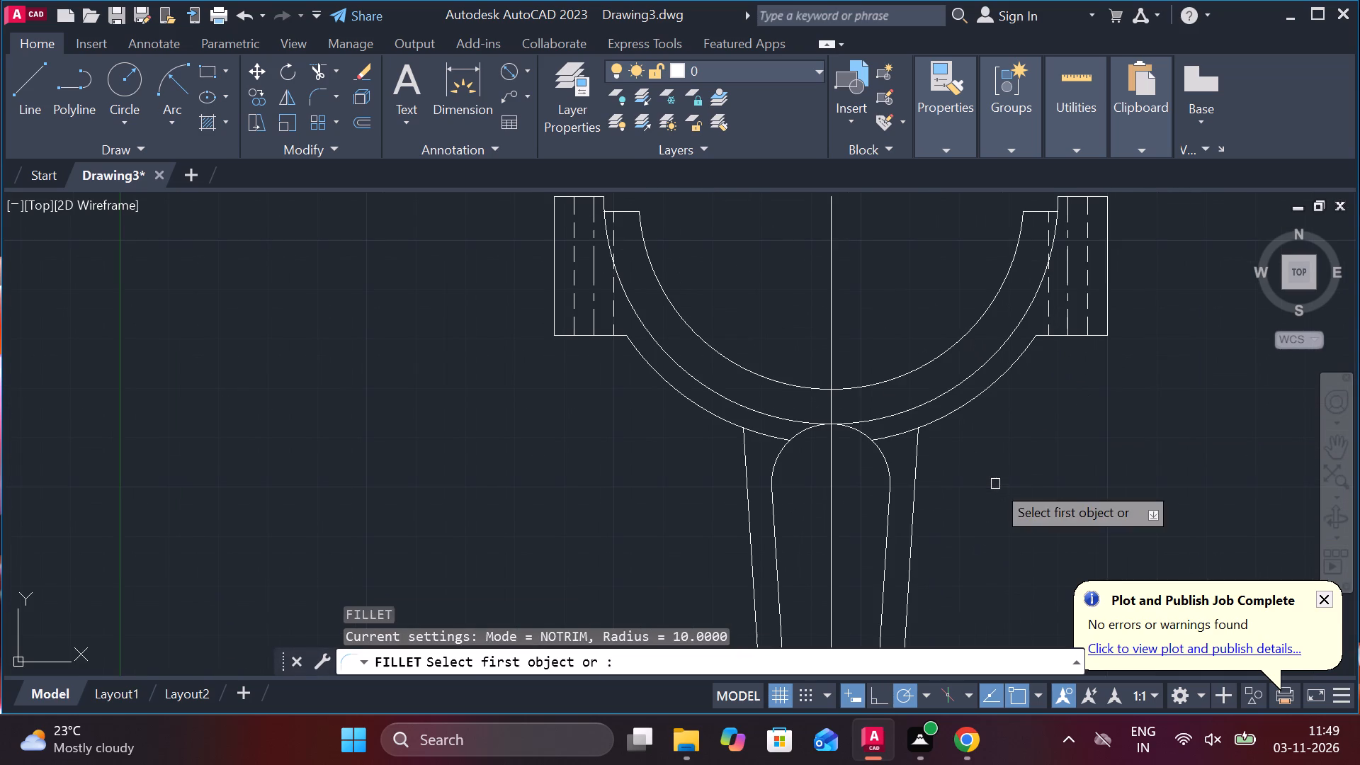
pyautogui.write('r 10')
pyautogui.press('Return')
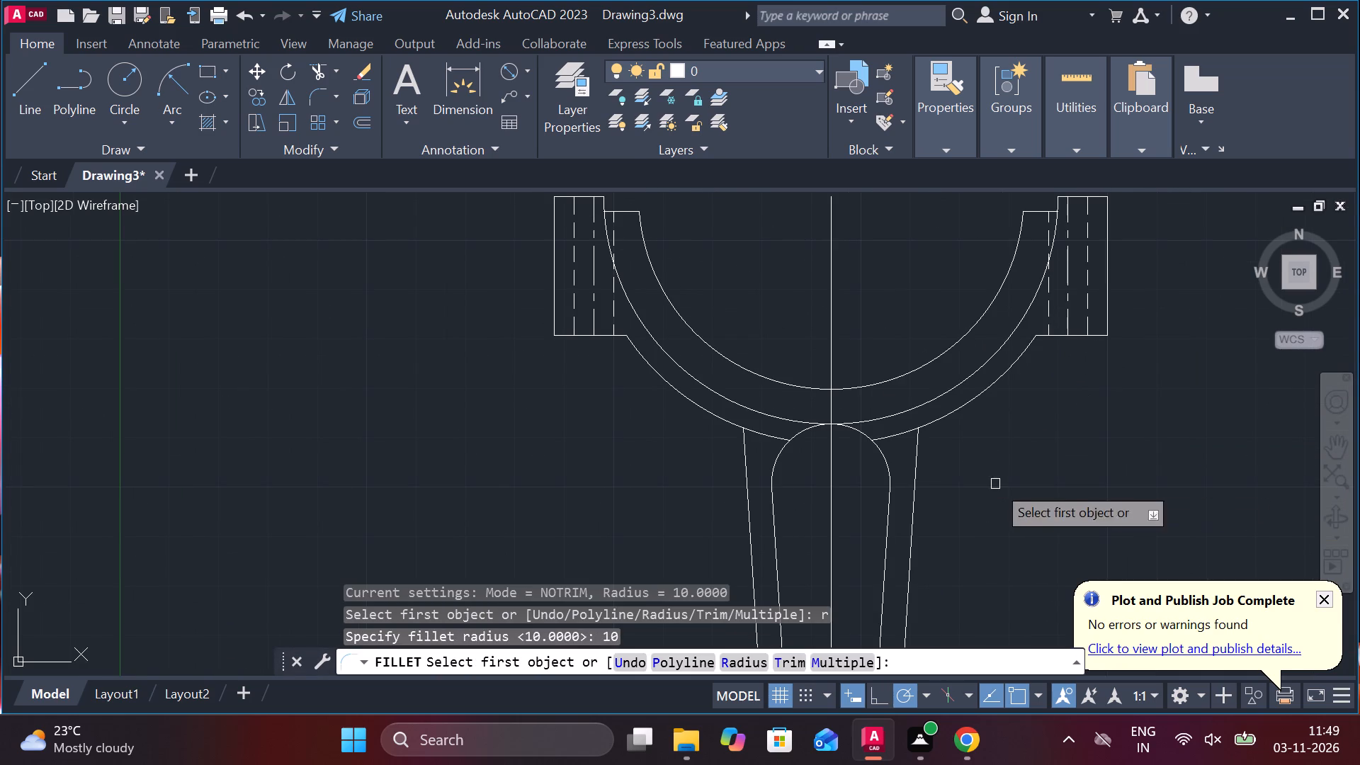
pyautogui.click(954, 416)
pyautogui.click(914, 462)
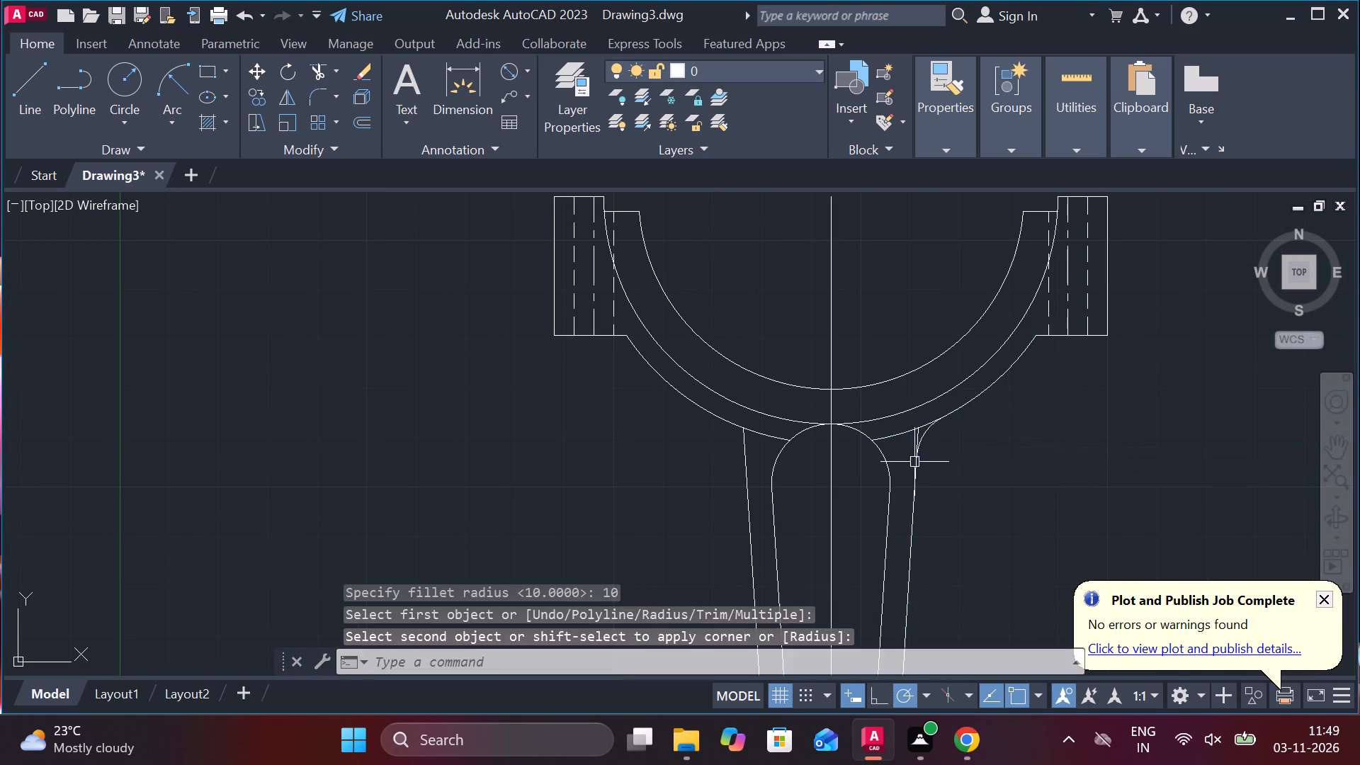
pyautogui.press('space')
pyautogui.click(718, 419)
pyautogui.click(744, 455)
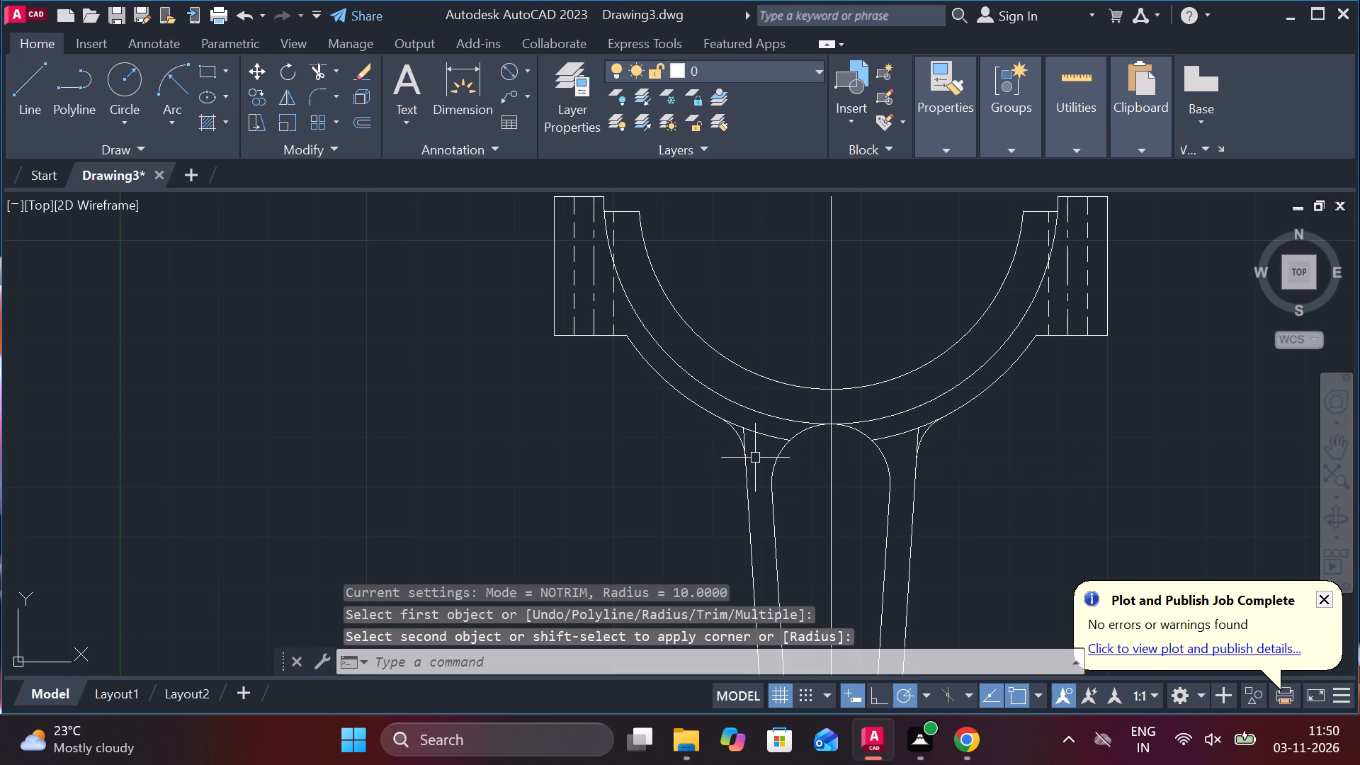
# Trim the leftover arm line ends and the outer arc pieces between the upper fillets and the slot.
pyautogui.press('Escape')
pyautogui.write('tr')
pyautogui.press('space')
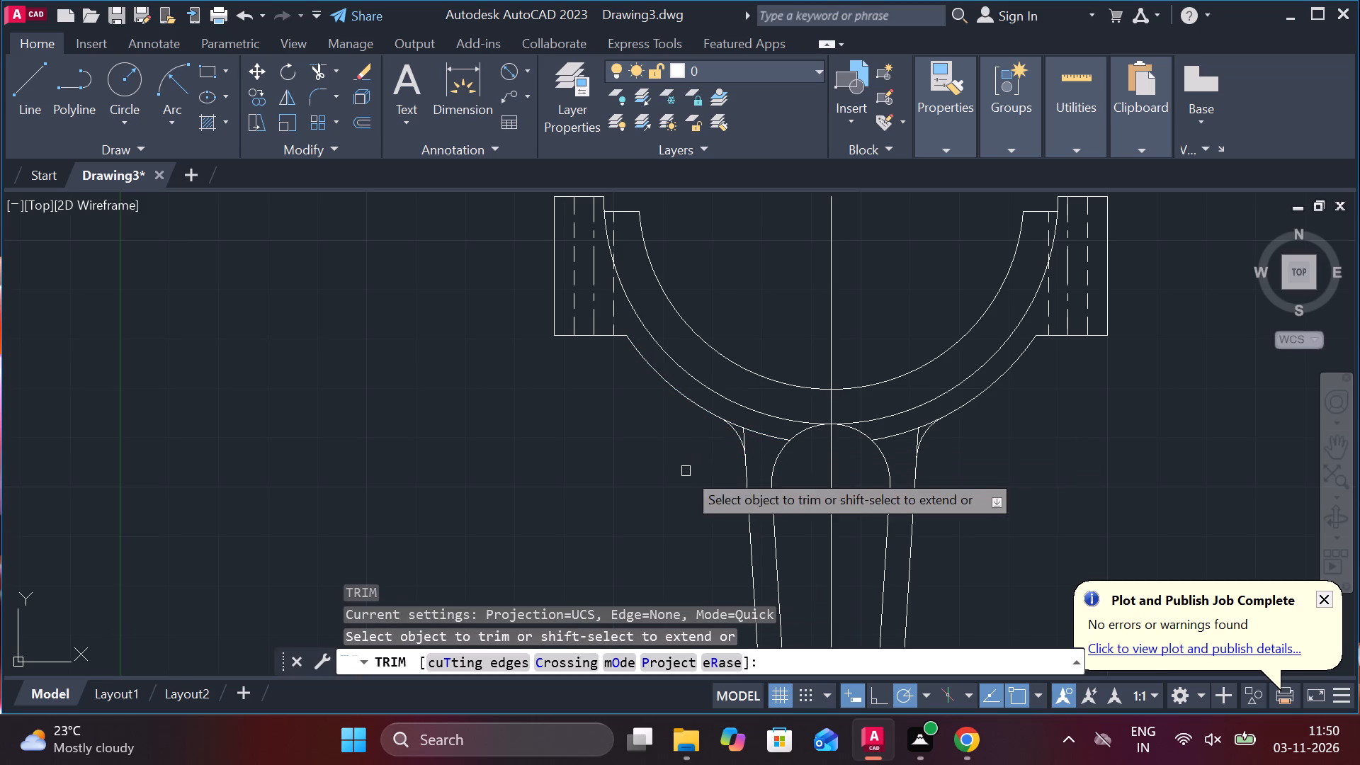
pyautogui.scroll(2, 747, 431)
pyautogui.click(745, 446)
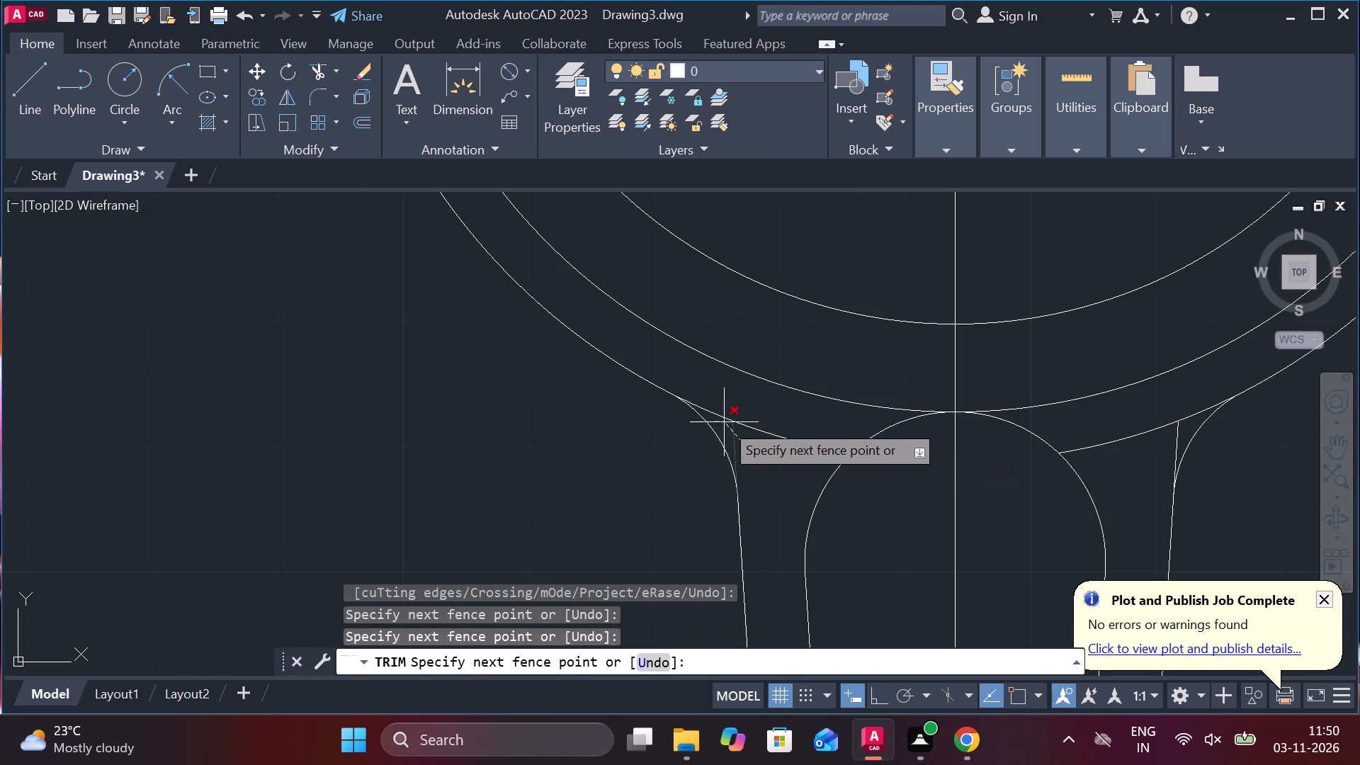
pyautogui.click(723, 409)
pyautogui.scroll(-1, 725, 409)
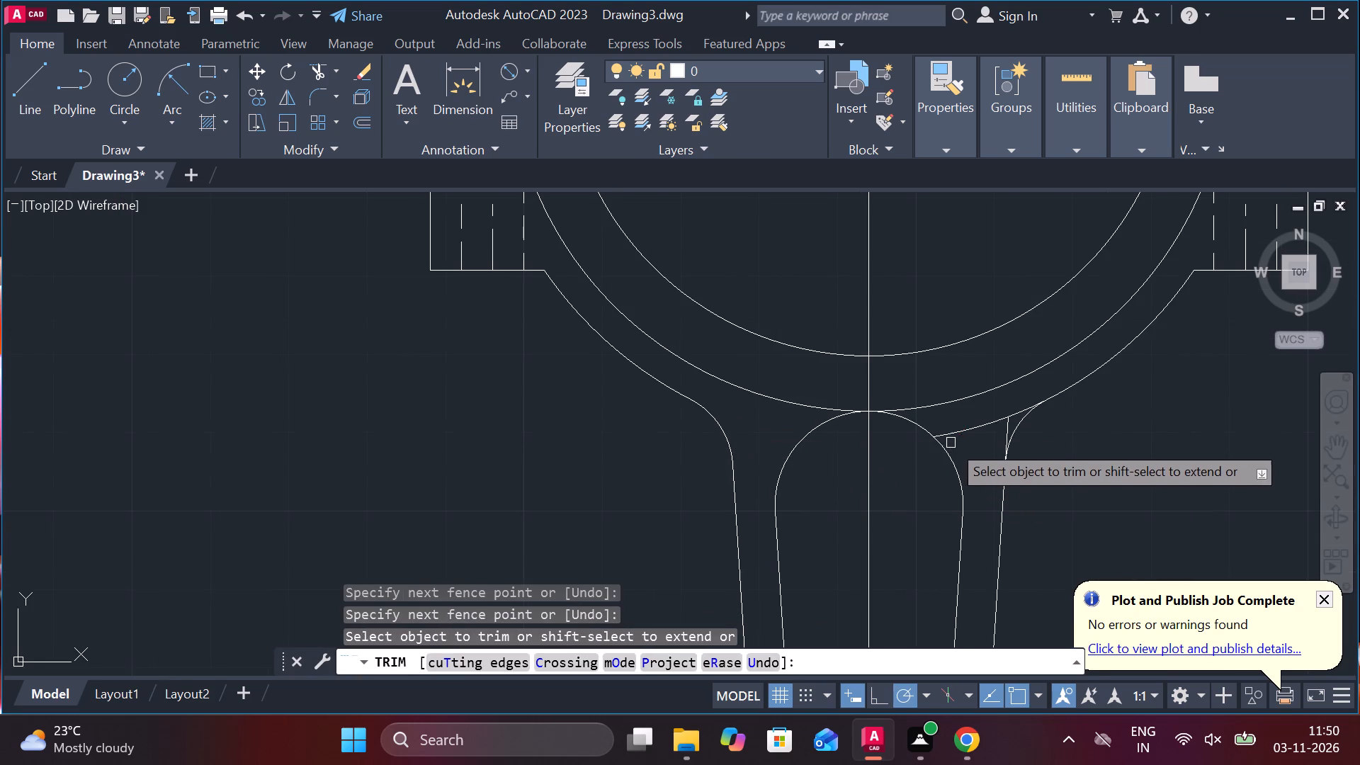
pyautogui.click(951, 438)
pyautogui.click(1005, 419)
pyautogui.click(1013, 416)
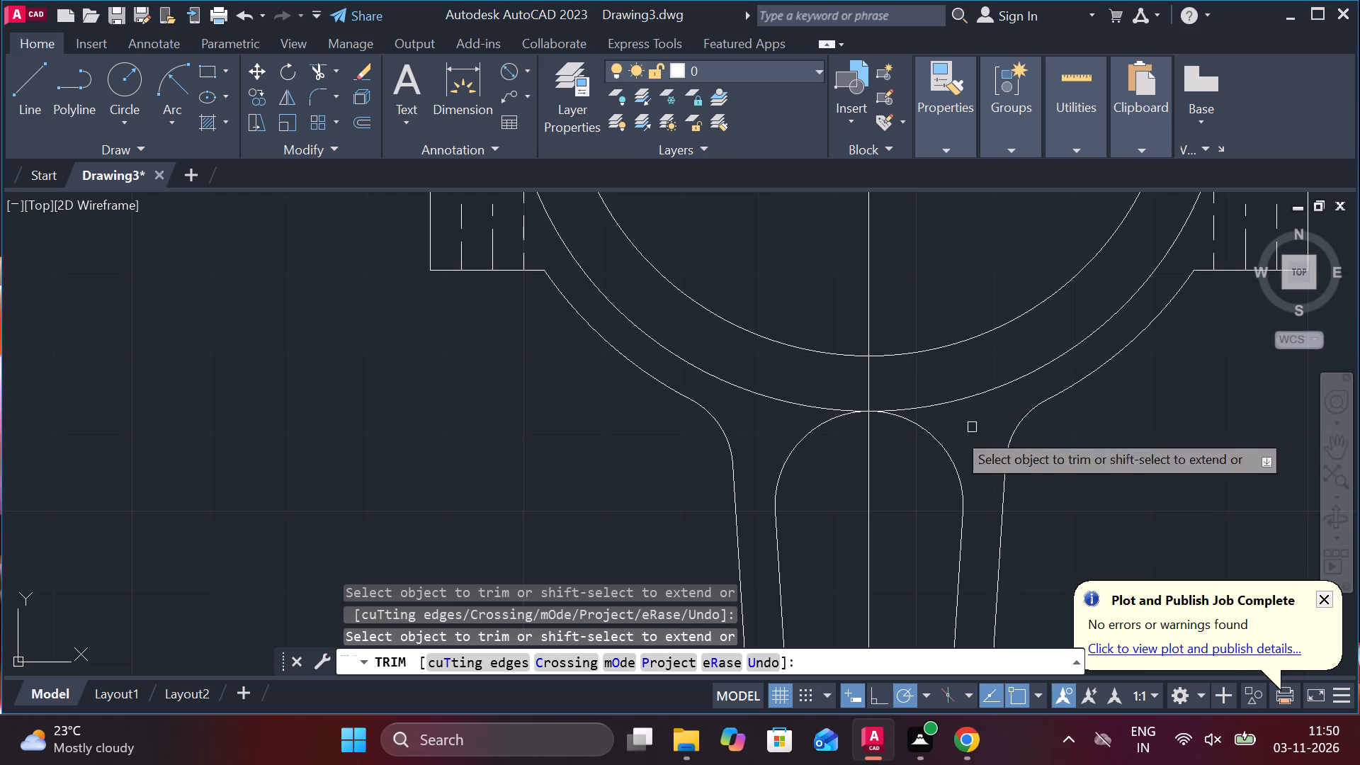
pyautogui.scroll(-2, 803, 443)
pyautogui.moveTo(978, 454); pyautogui.dragTo(929, 370, button='middle')
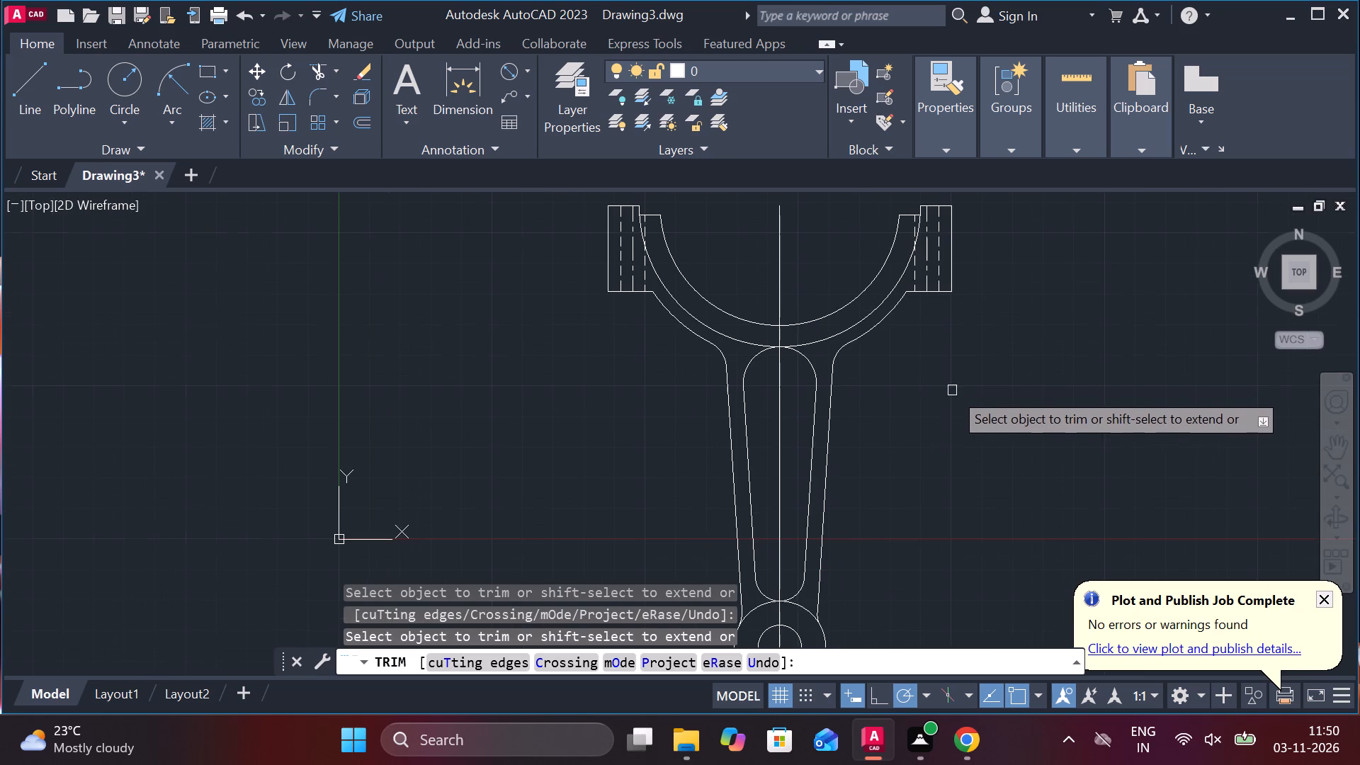
pyautogui.scroll(-1, 953, 390)
pyautogui.moveTo(954, 388); pyautogui.dragTo(912, 389, button='middle')
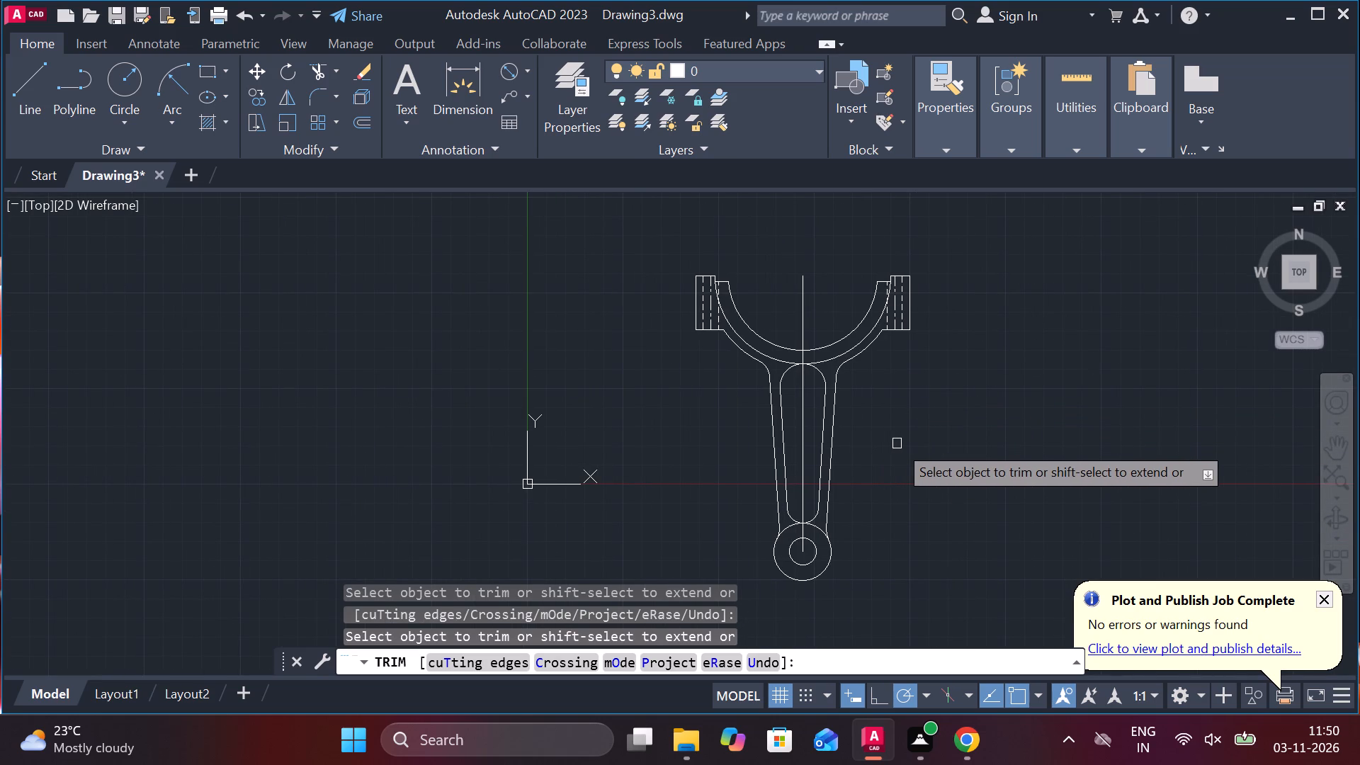
pyautogui.press('Escape')
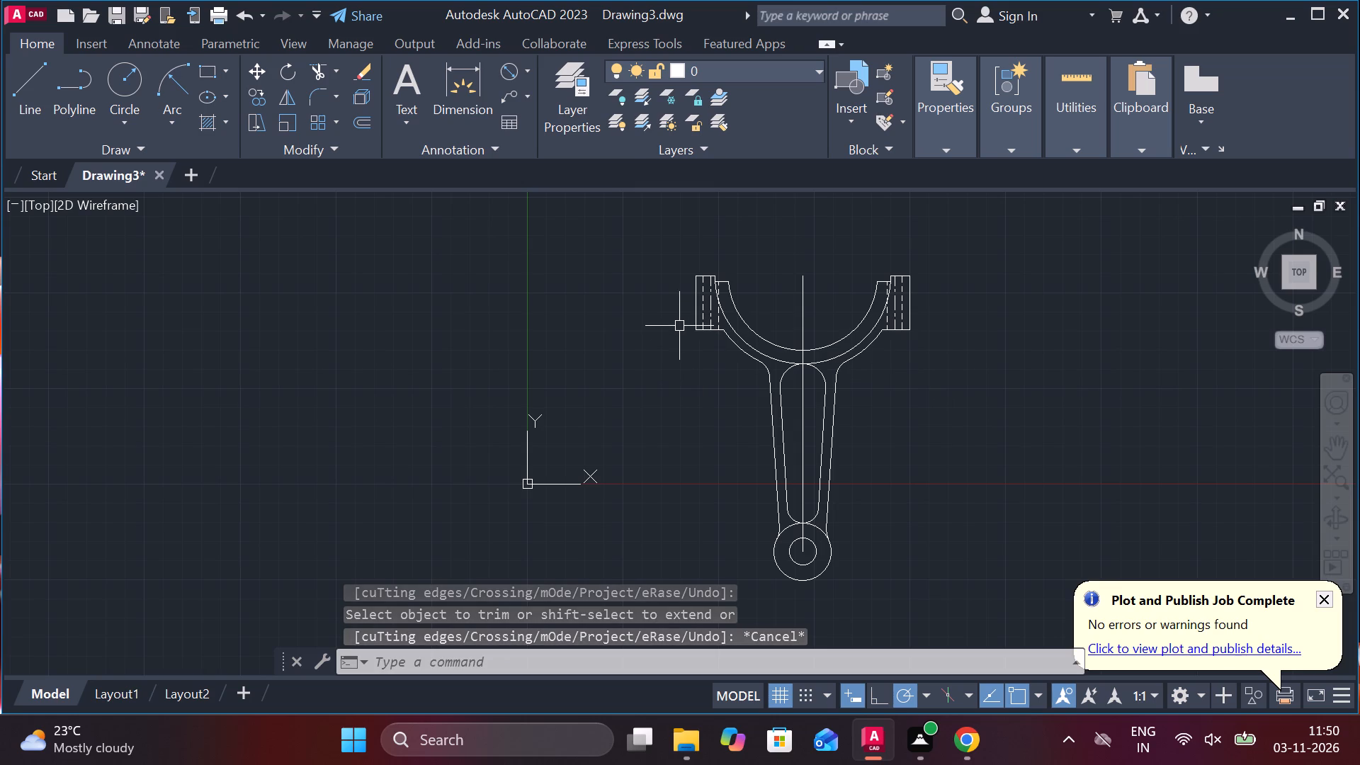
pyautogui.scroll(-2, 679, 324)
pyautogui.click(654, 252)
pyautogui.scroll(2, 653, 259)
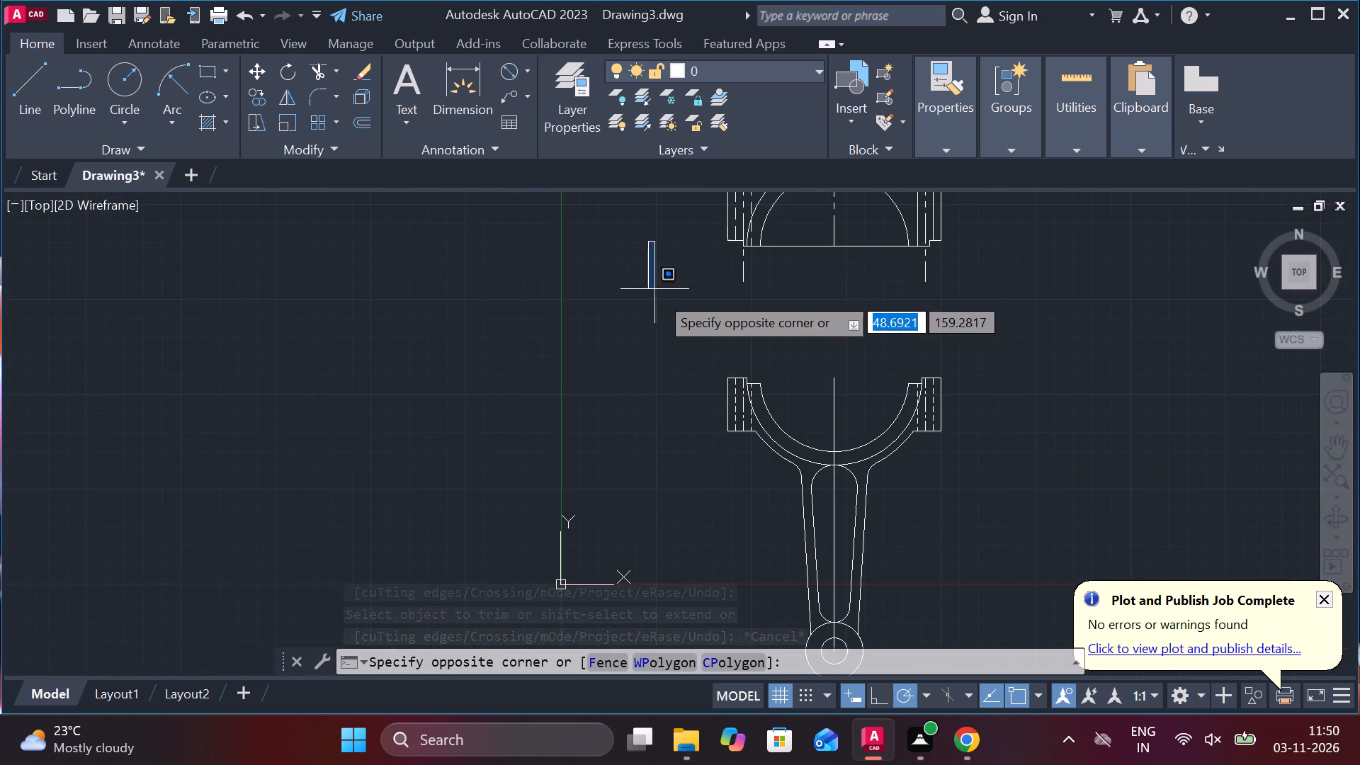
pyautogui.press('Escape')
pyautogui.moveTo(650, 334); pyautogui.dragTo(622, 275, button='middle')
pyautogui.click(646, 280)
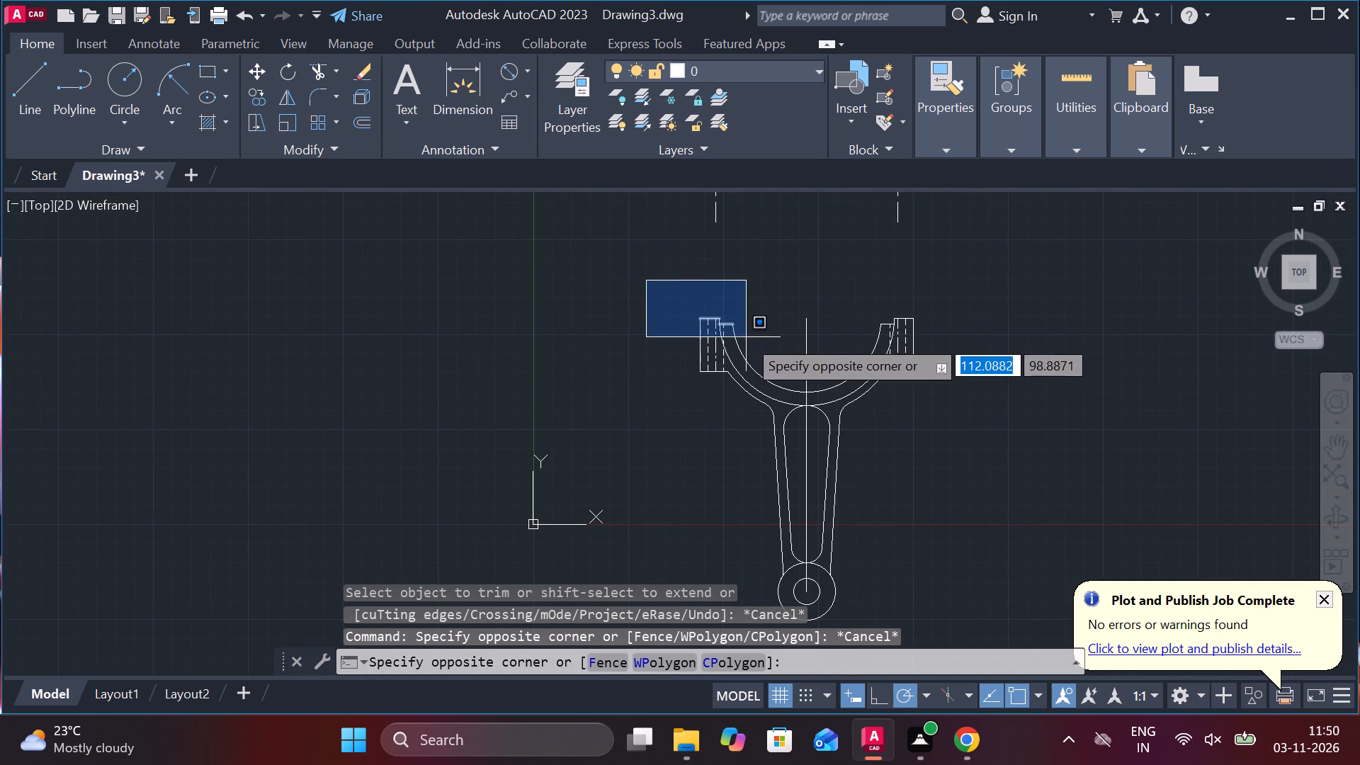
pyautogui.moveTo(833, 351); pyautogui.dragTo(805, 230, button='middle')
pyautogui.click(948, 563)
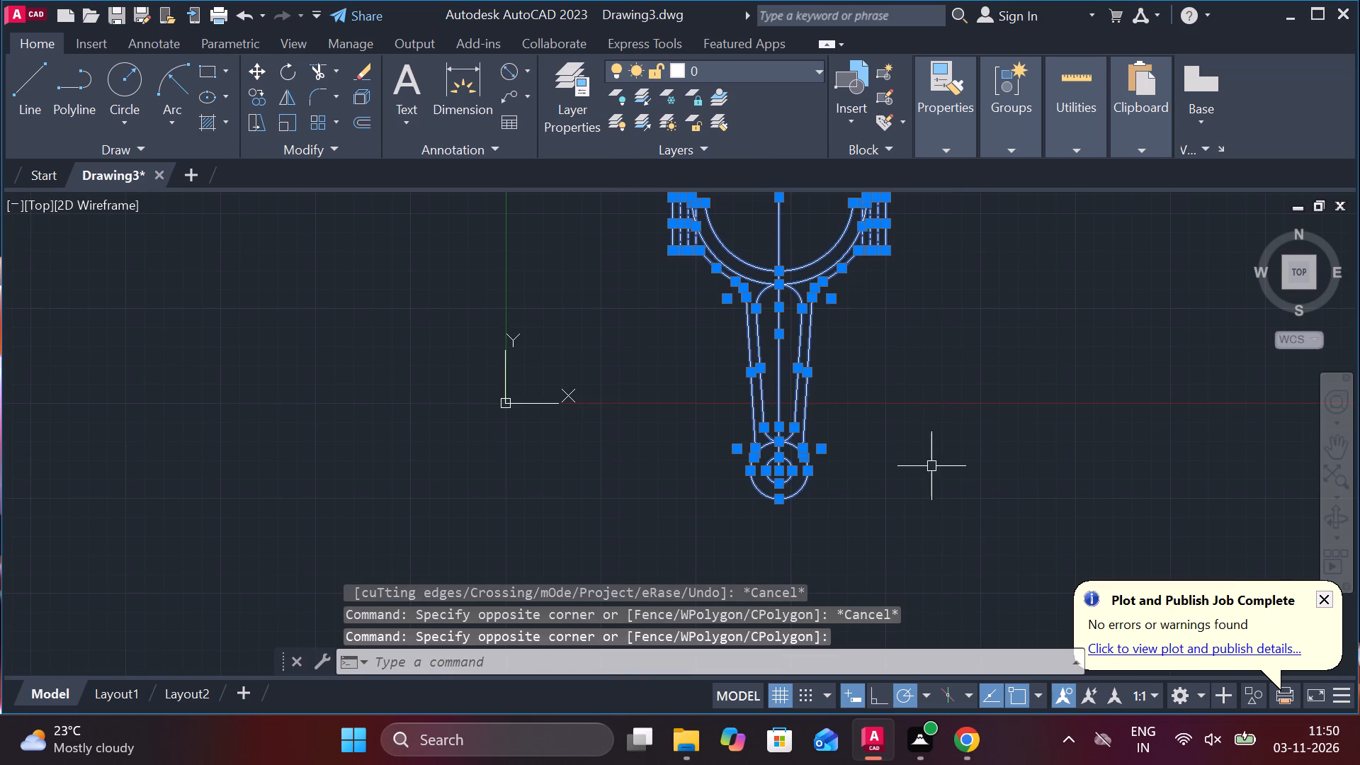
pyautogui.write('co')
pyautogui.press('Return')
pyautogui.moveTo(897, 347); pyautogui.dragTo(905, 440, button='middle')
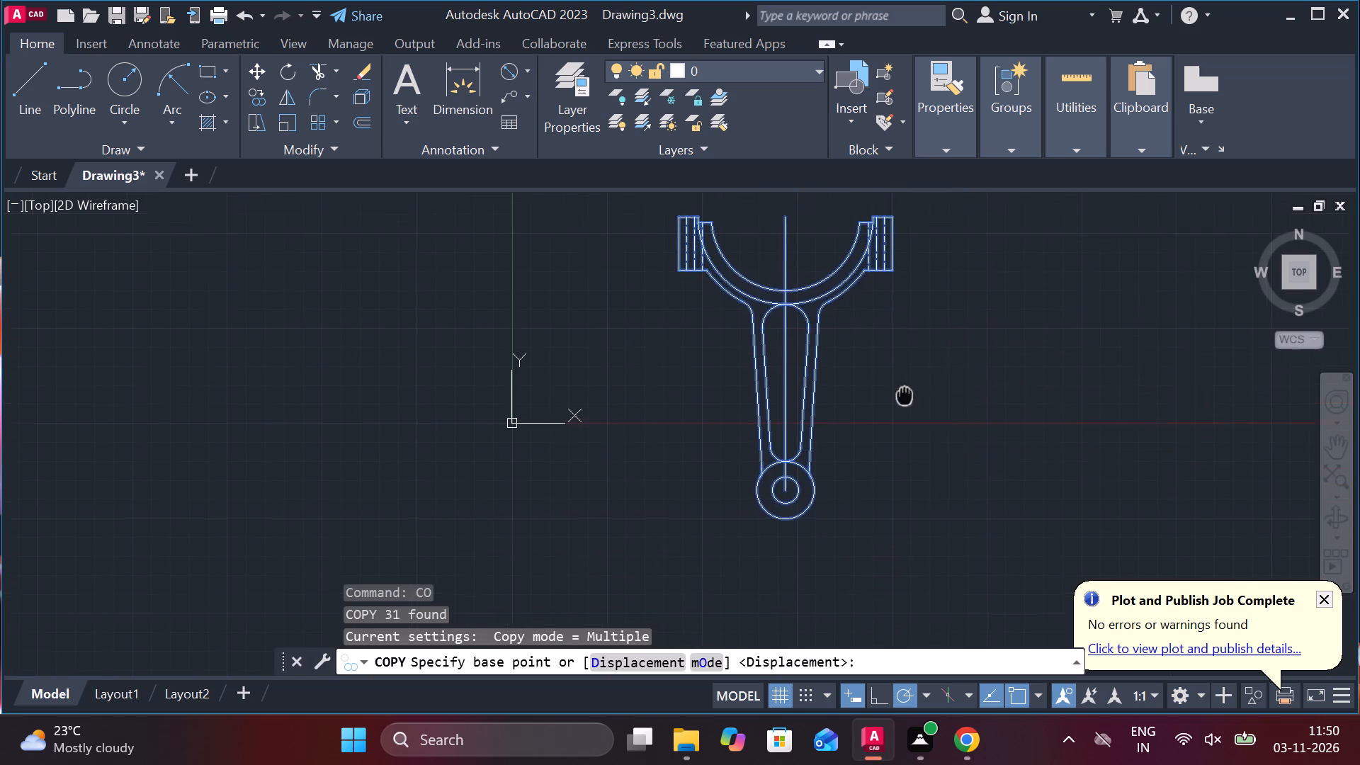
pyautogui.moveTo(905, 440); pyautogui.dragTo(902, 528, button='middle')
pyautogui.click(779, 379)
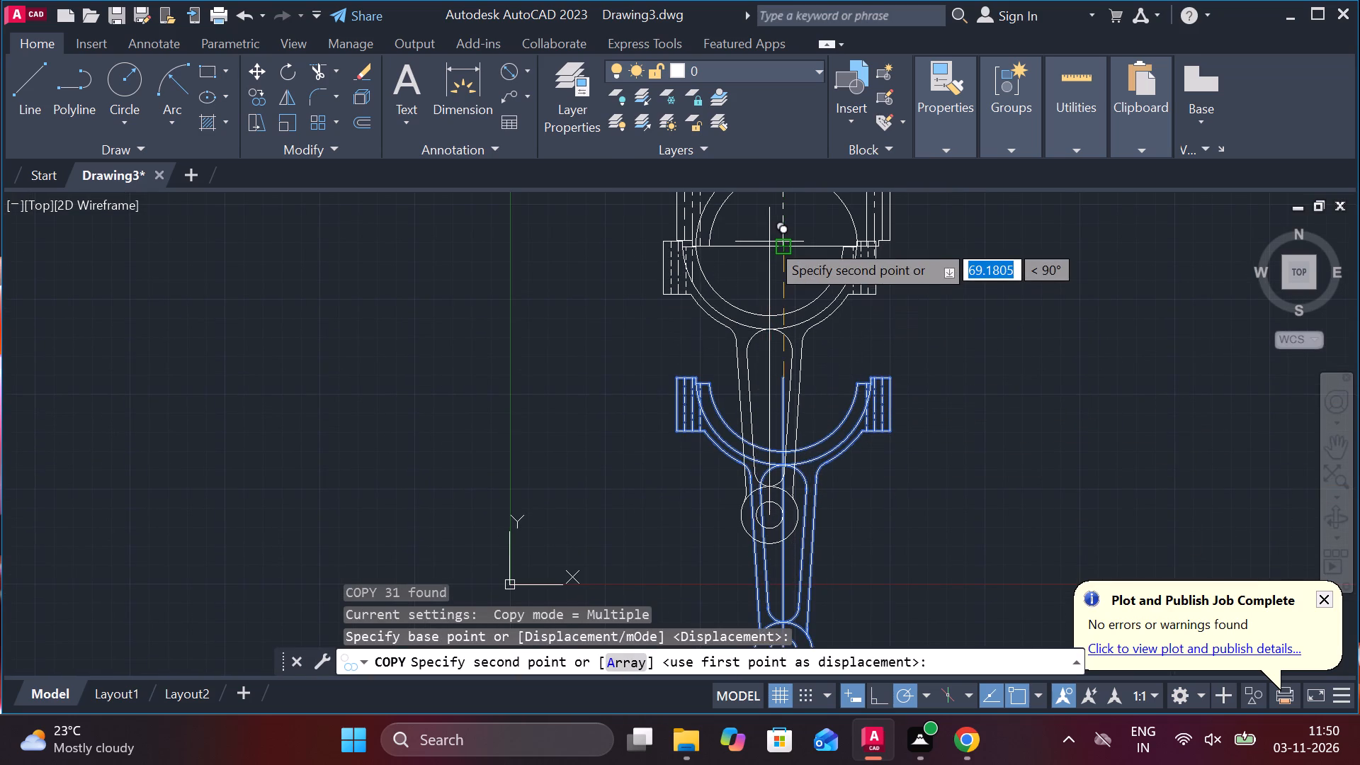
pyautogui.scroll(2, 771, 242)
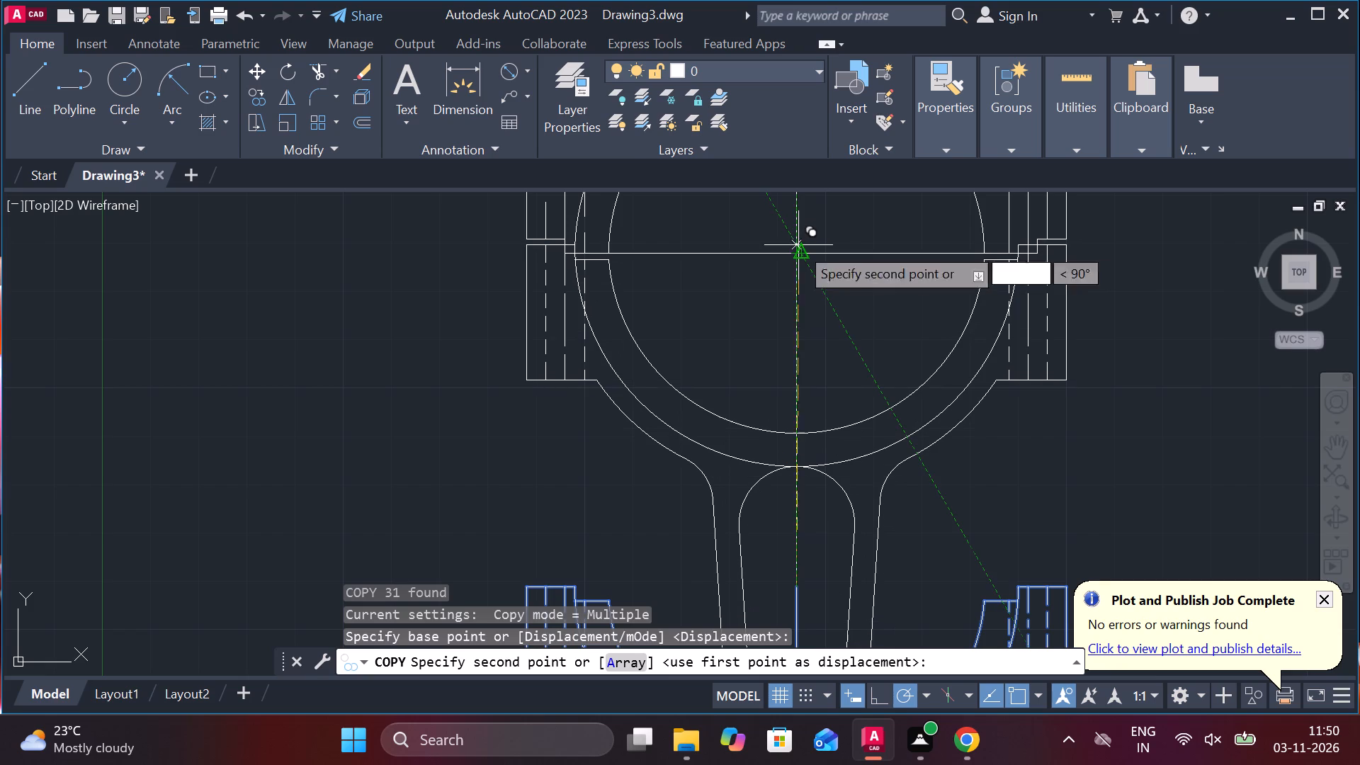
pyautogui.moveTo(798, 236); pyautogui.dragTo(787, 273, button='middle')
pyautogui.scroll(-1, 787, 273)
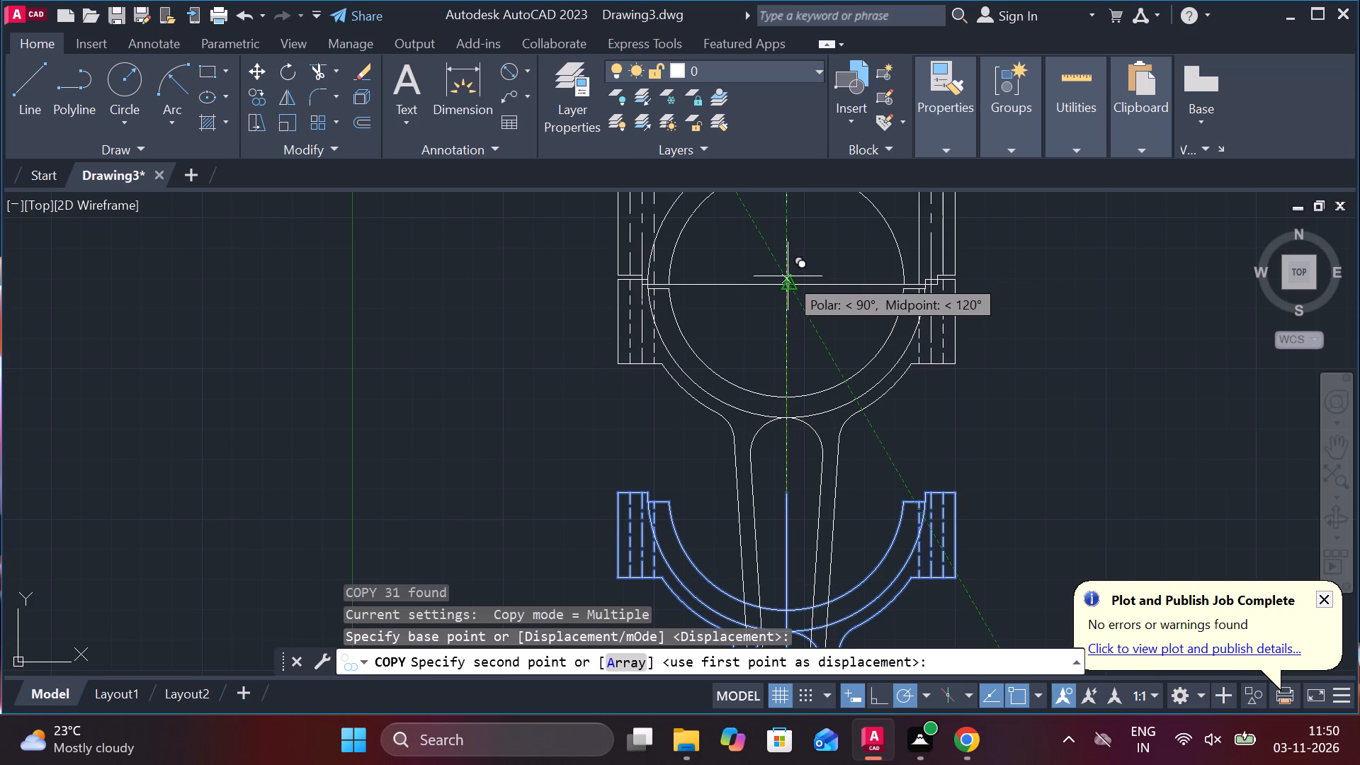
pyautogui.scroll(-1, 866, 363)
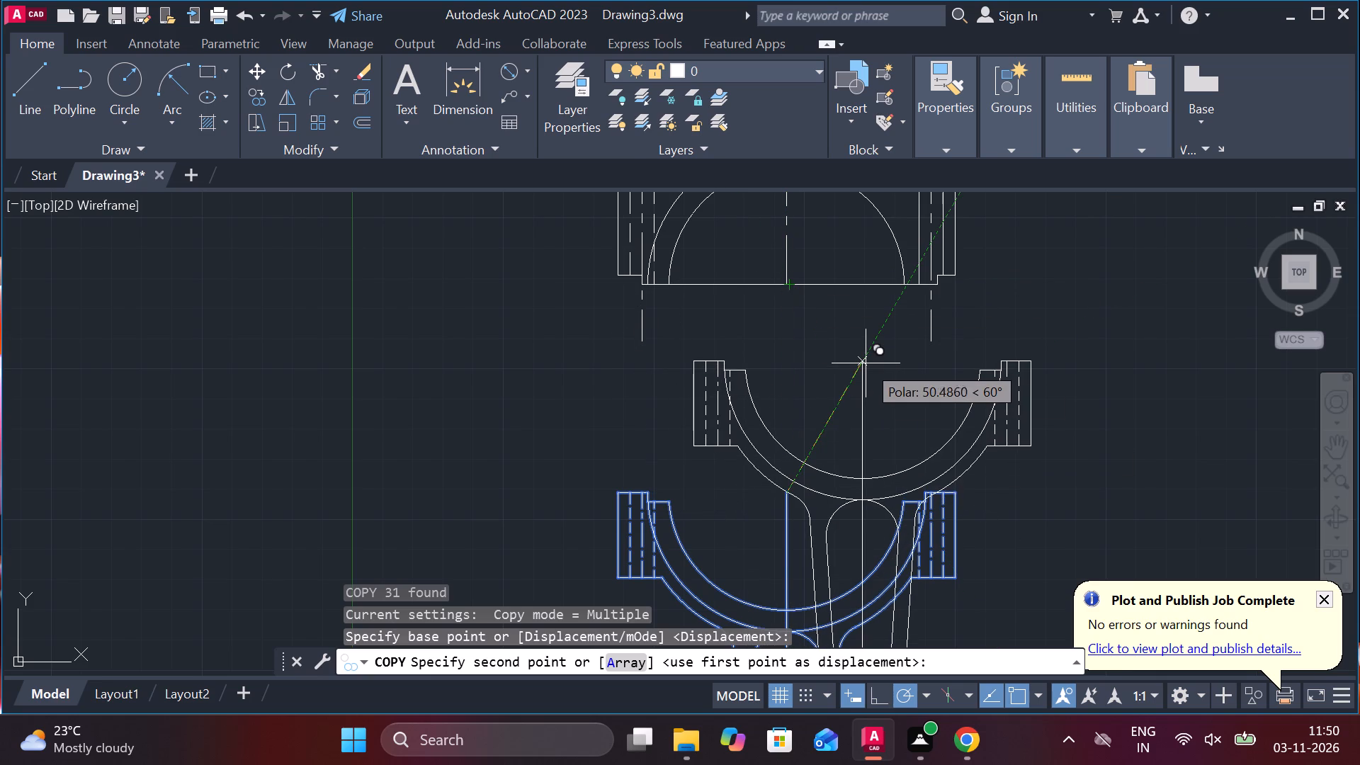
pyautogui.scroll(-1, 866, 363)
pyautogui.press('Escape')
# Copy both complete views, the half-round part and the slotted arm below, to the empty area left of the originals.
pyautogui.scroll(-1, 934, 352)
pyautogui.click(787, 263)
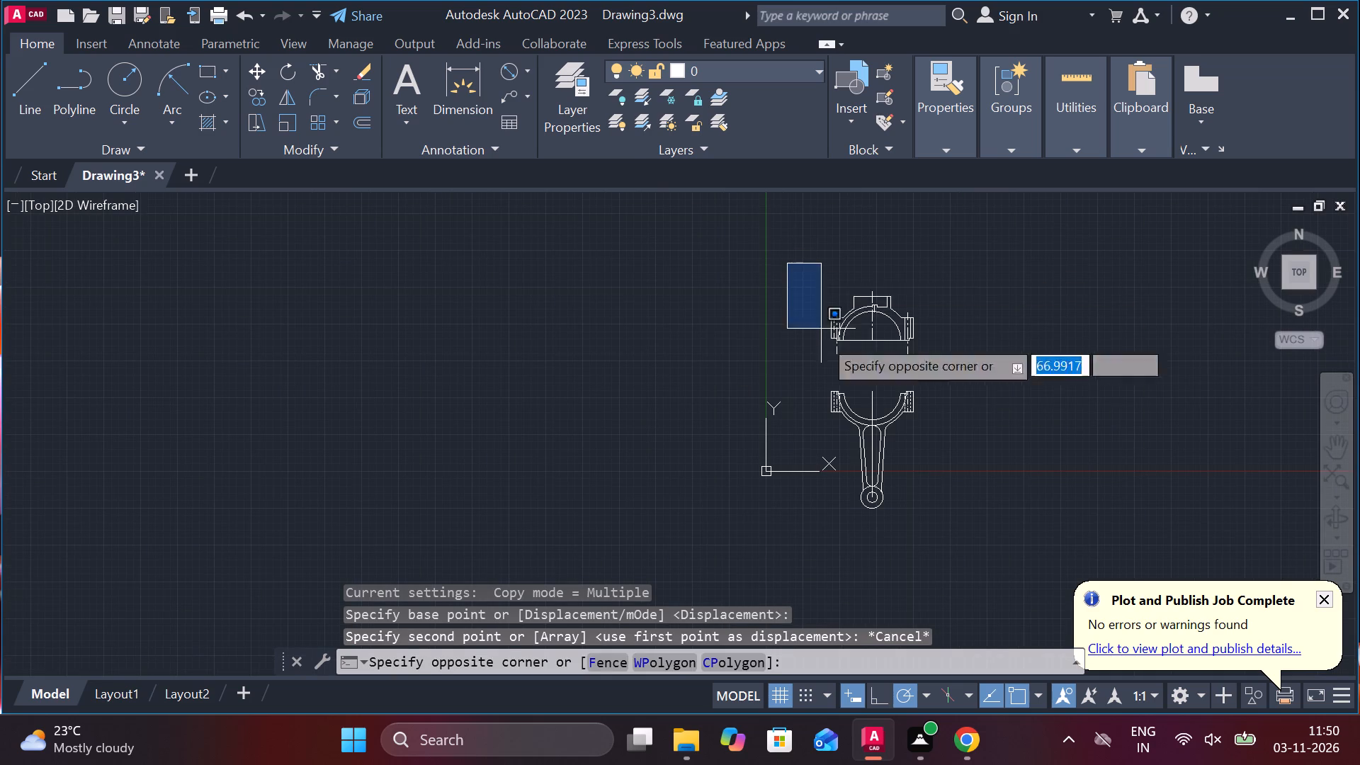
pyautogui.click(955, 533)
pyautogui.write('co')
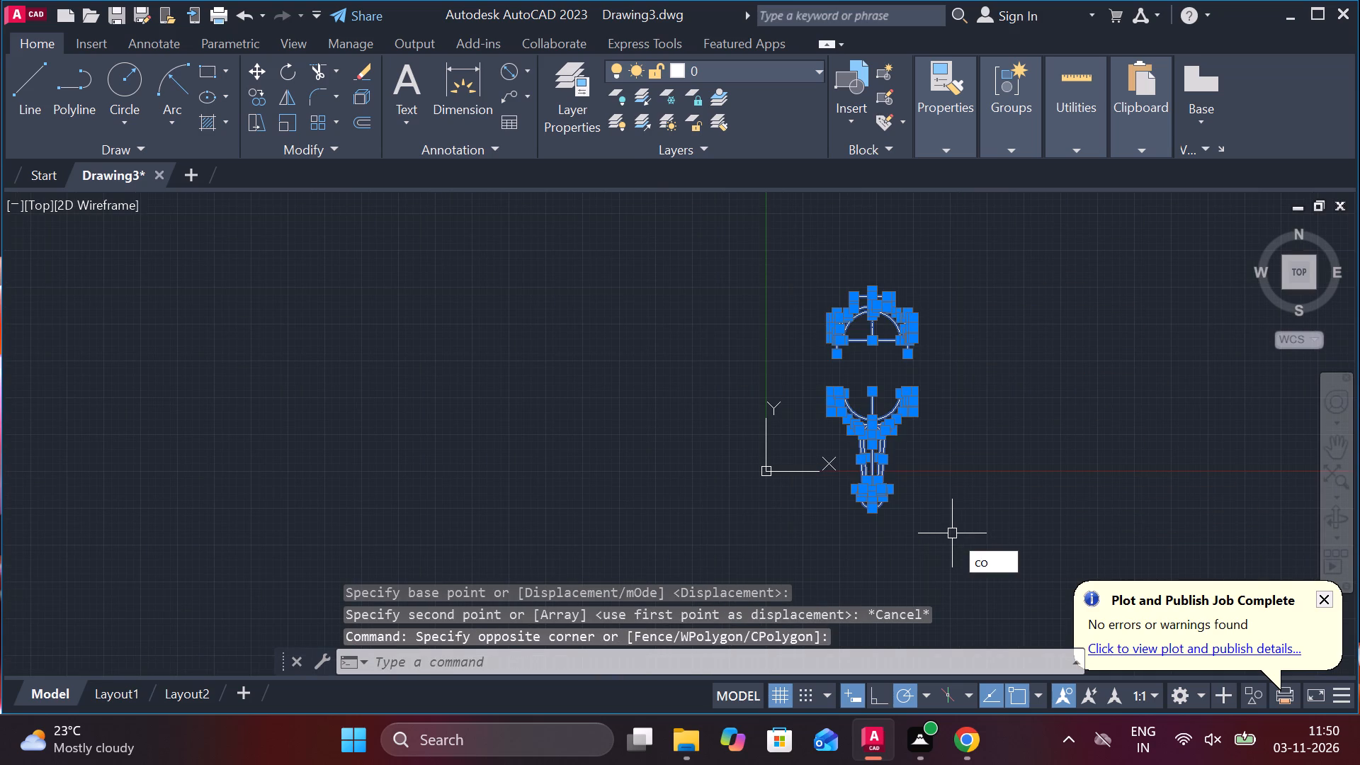
pyautogui.press('Return')
pyautogui.click(976, 441)
pyautogui.click(648, 392)
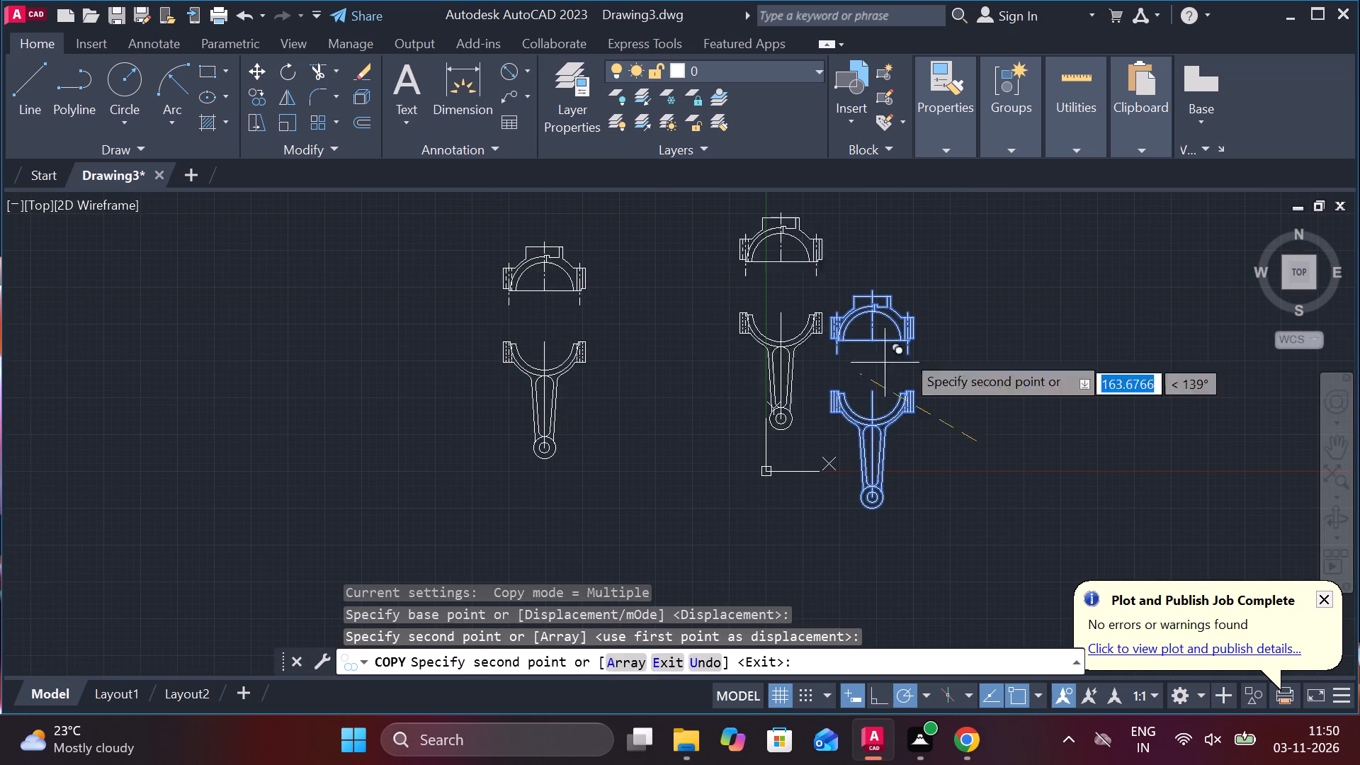
pyautogui.press('Escape')
# Change the original half-round part's horizontal base line to the dash-dot centre linetype.
pyautogui.scroll(2, 965, 346)
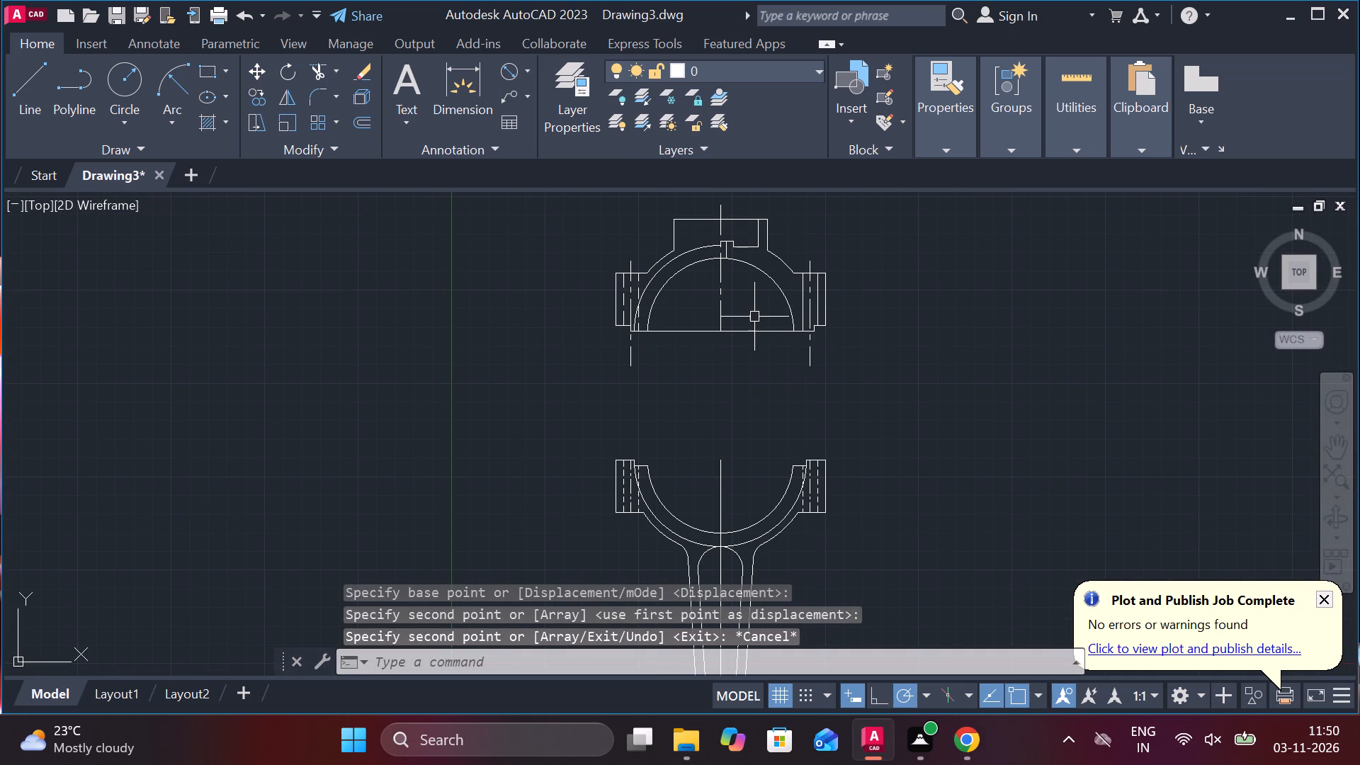
pyautogui.click(752, 328)
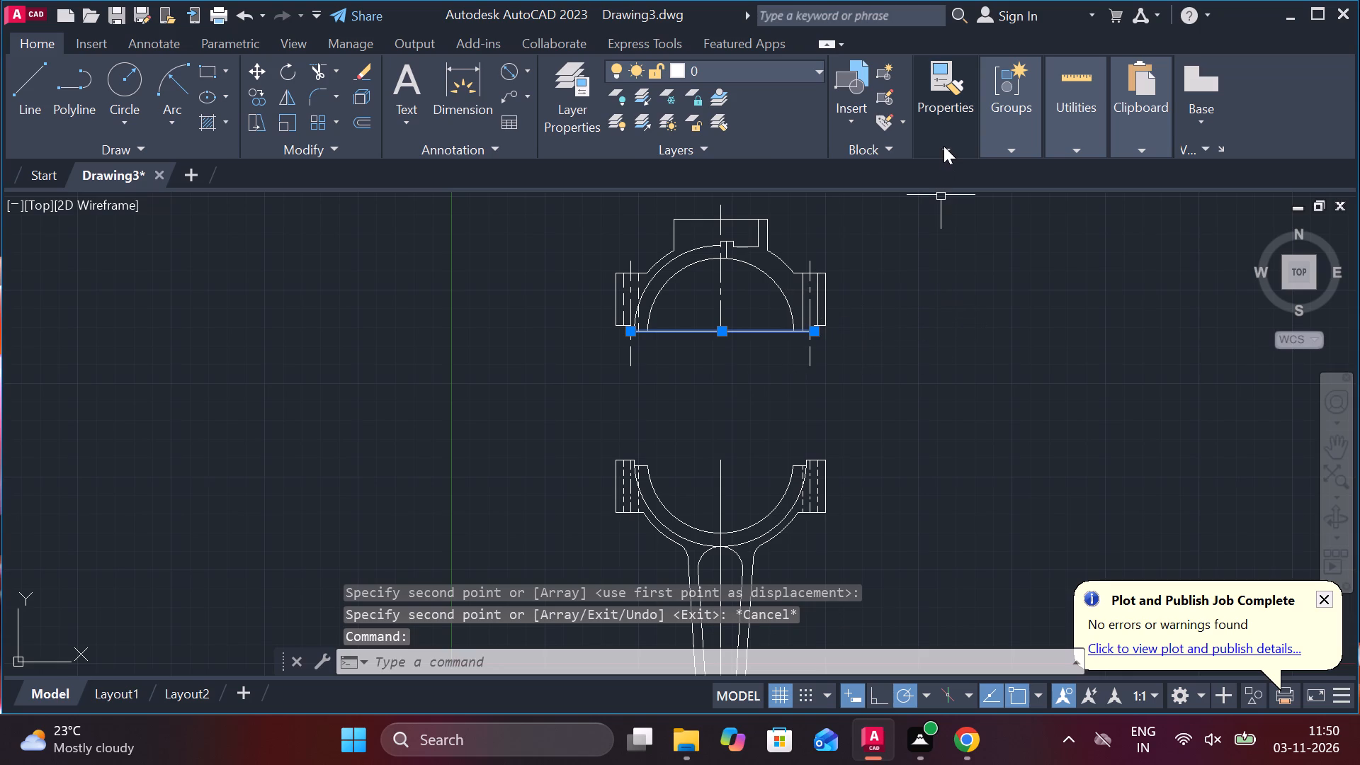
pyautogui.click(943, 146)
pyautogui.click(1025, 224)
pyautogui.click(1042, 294)
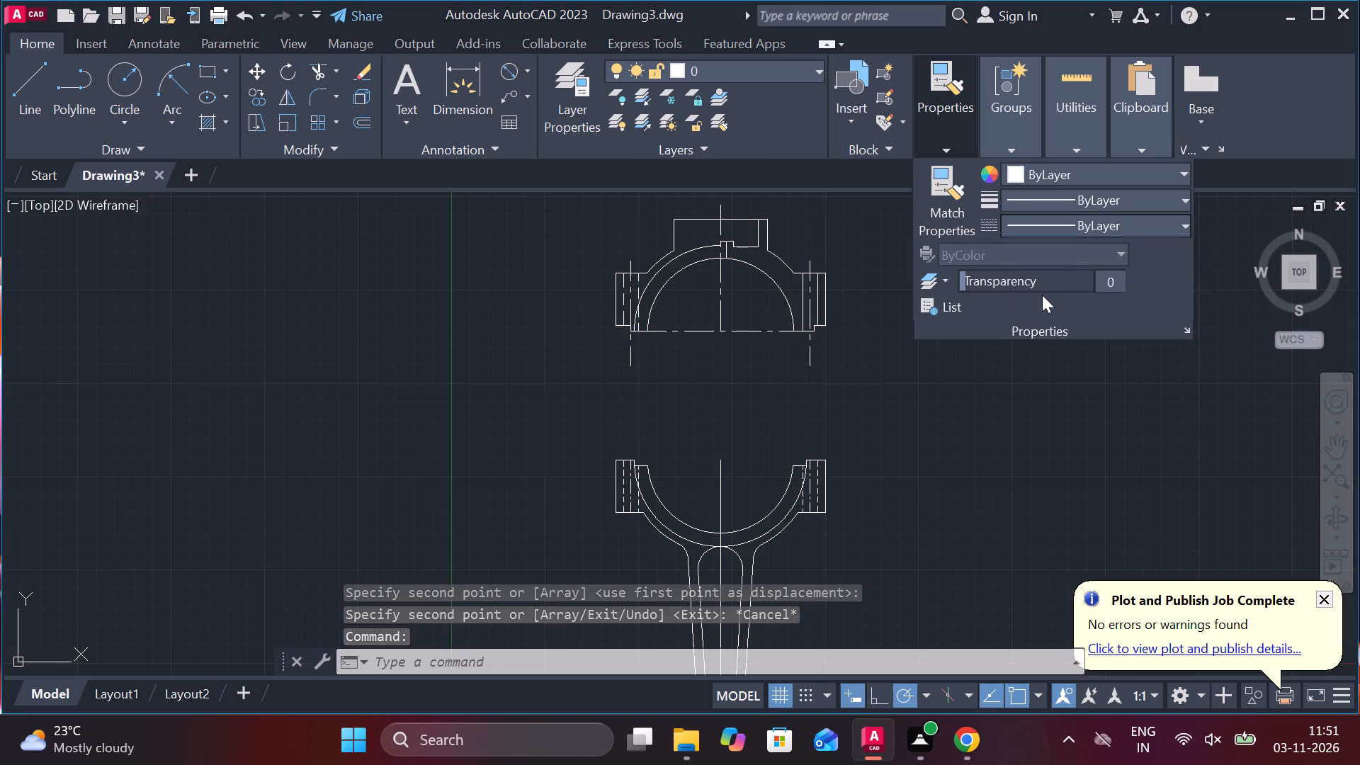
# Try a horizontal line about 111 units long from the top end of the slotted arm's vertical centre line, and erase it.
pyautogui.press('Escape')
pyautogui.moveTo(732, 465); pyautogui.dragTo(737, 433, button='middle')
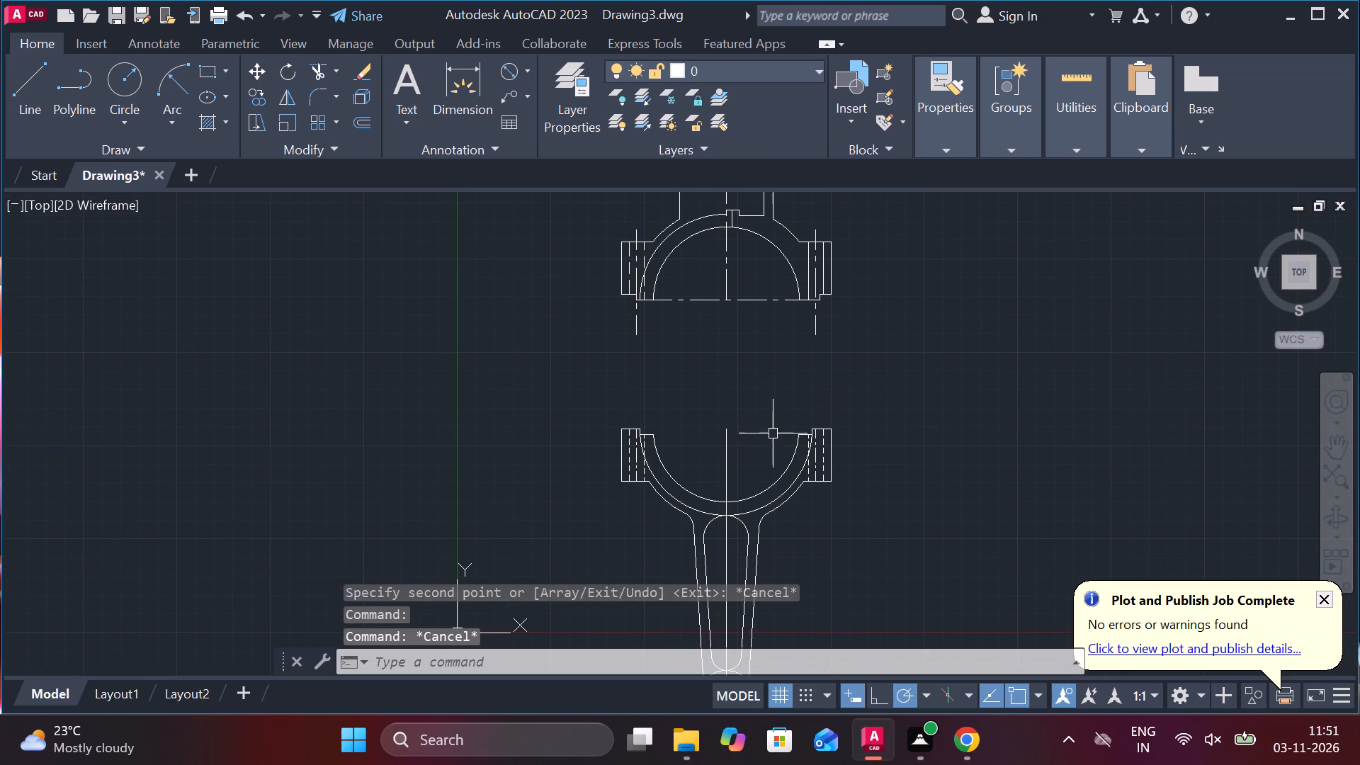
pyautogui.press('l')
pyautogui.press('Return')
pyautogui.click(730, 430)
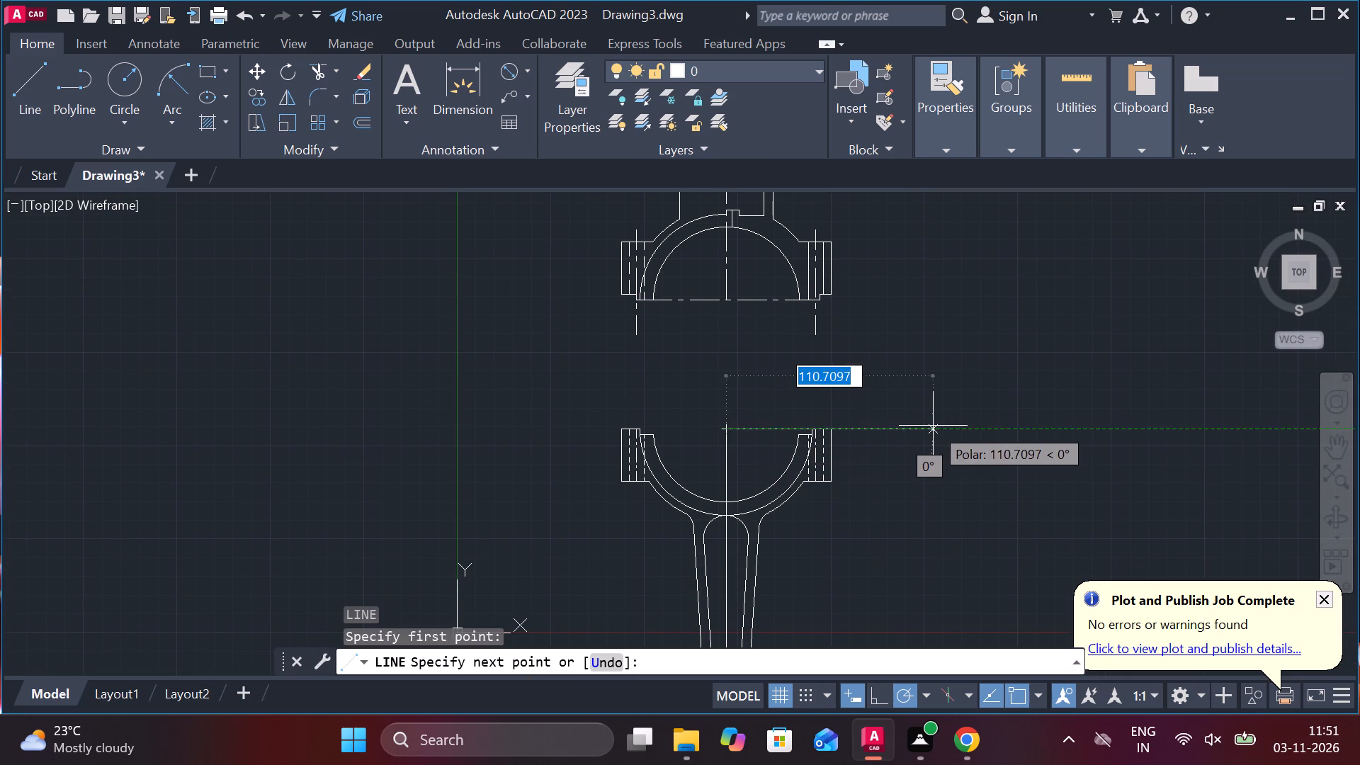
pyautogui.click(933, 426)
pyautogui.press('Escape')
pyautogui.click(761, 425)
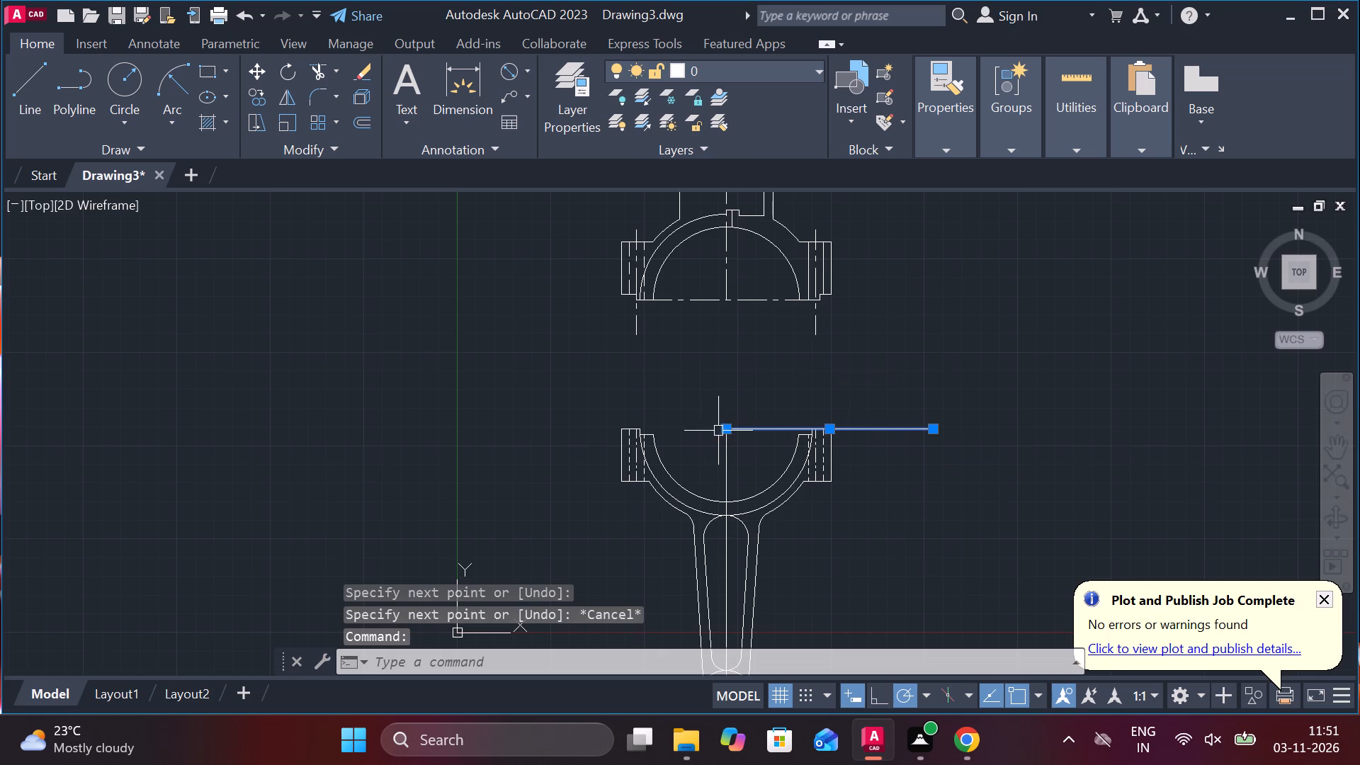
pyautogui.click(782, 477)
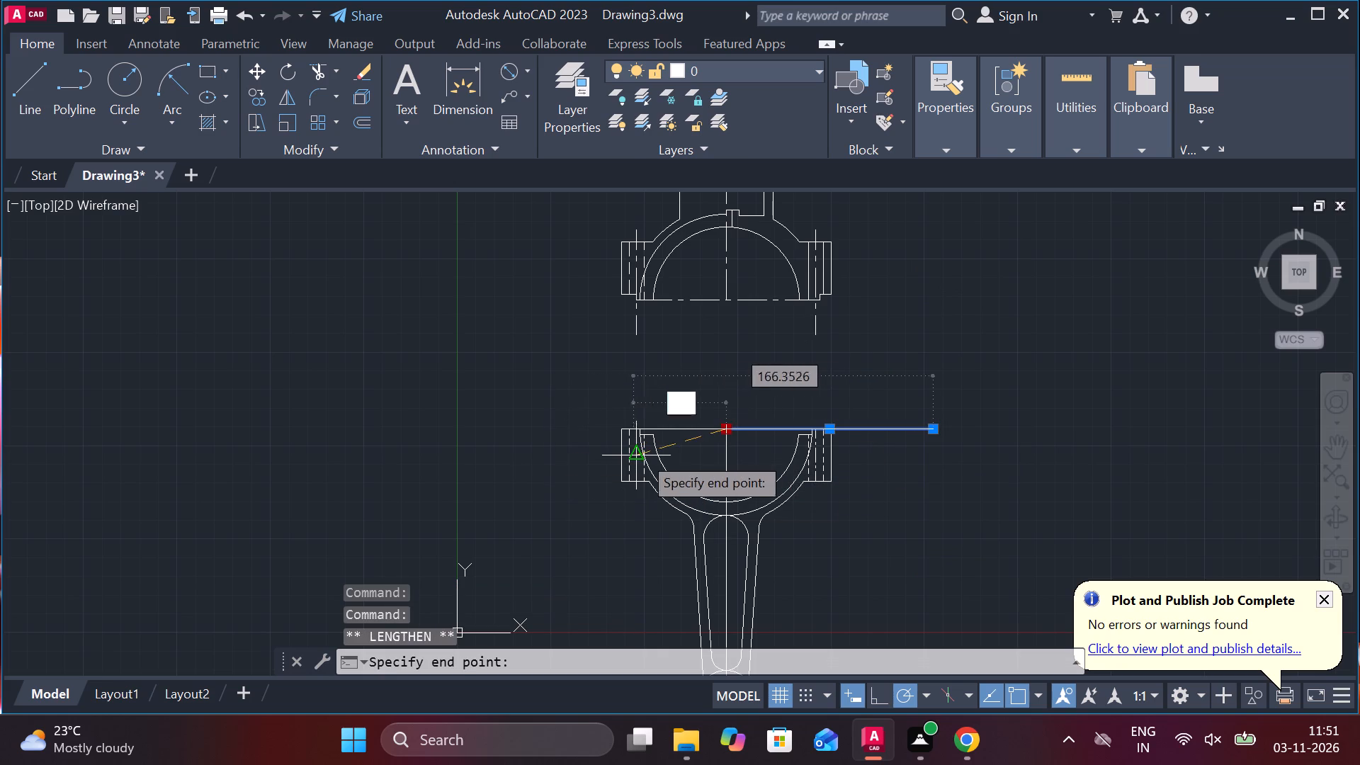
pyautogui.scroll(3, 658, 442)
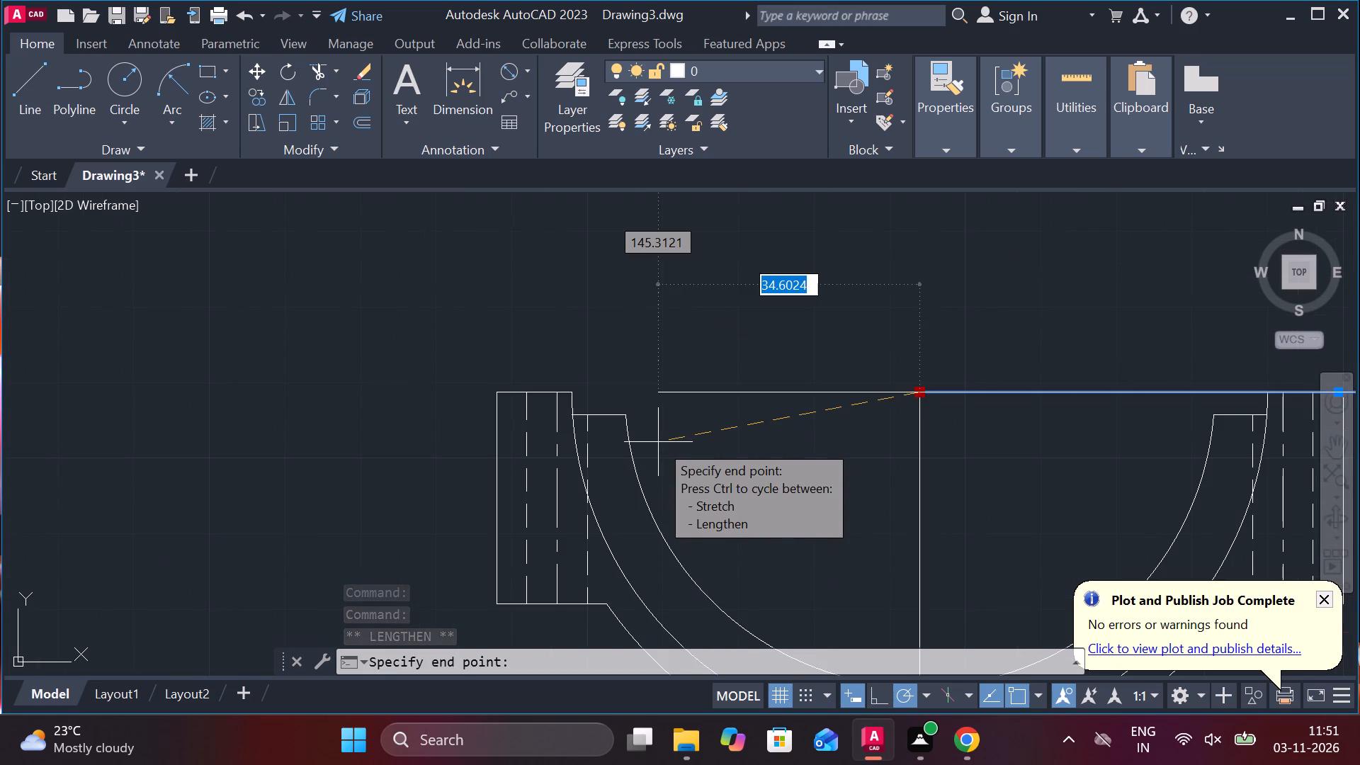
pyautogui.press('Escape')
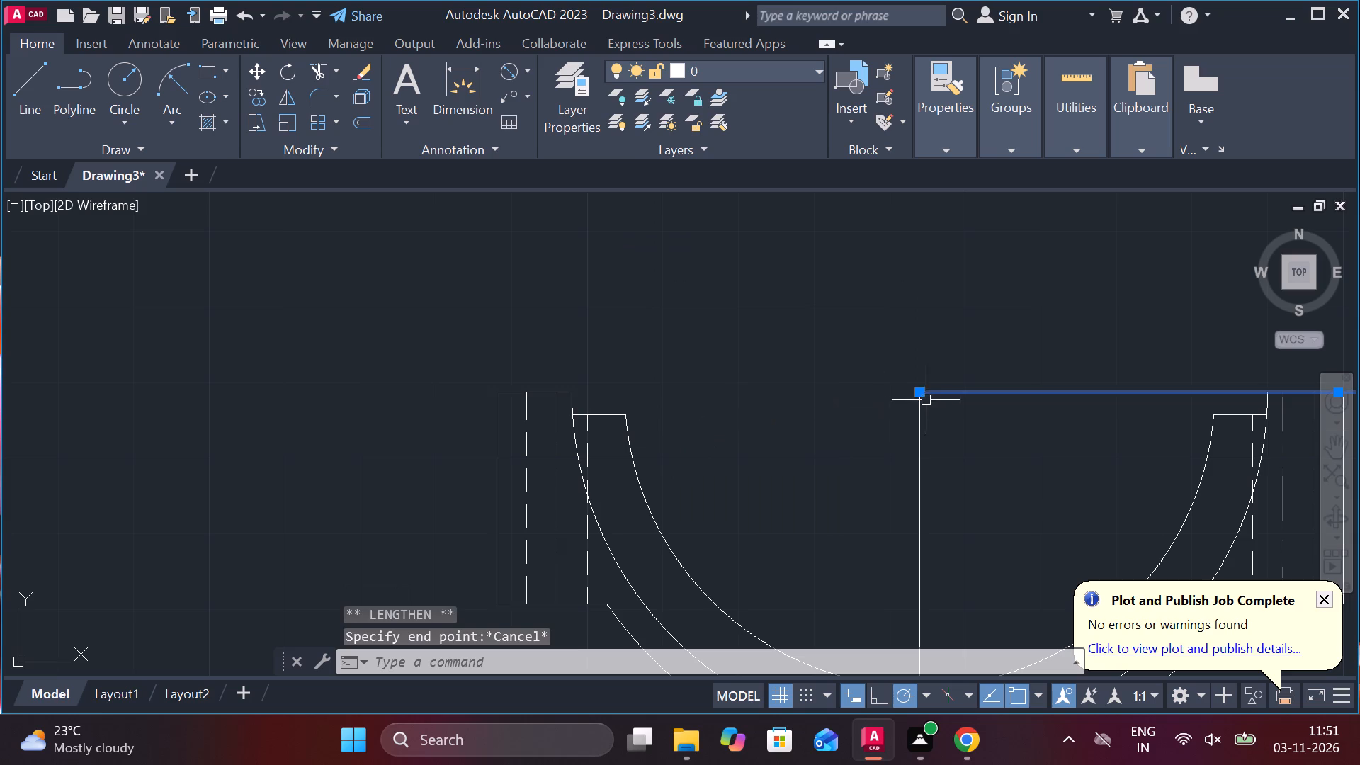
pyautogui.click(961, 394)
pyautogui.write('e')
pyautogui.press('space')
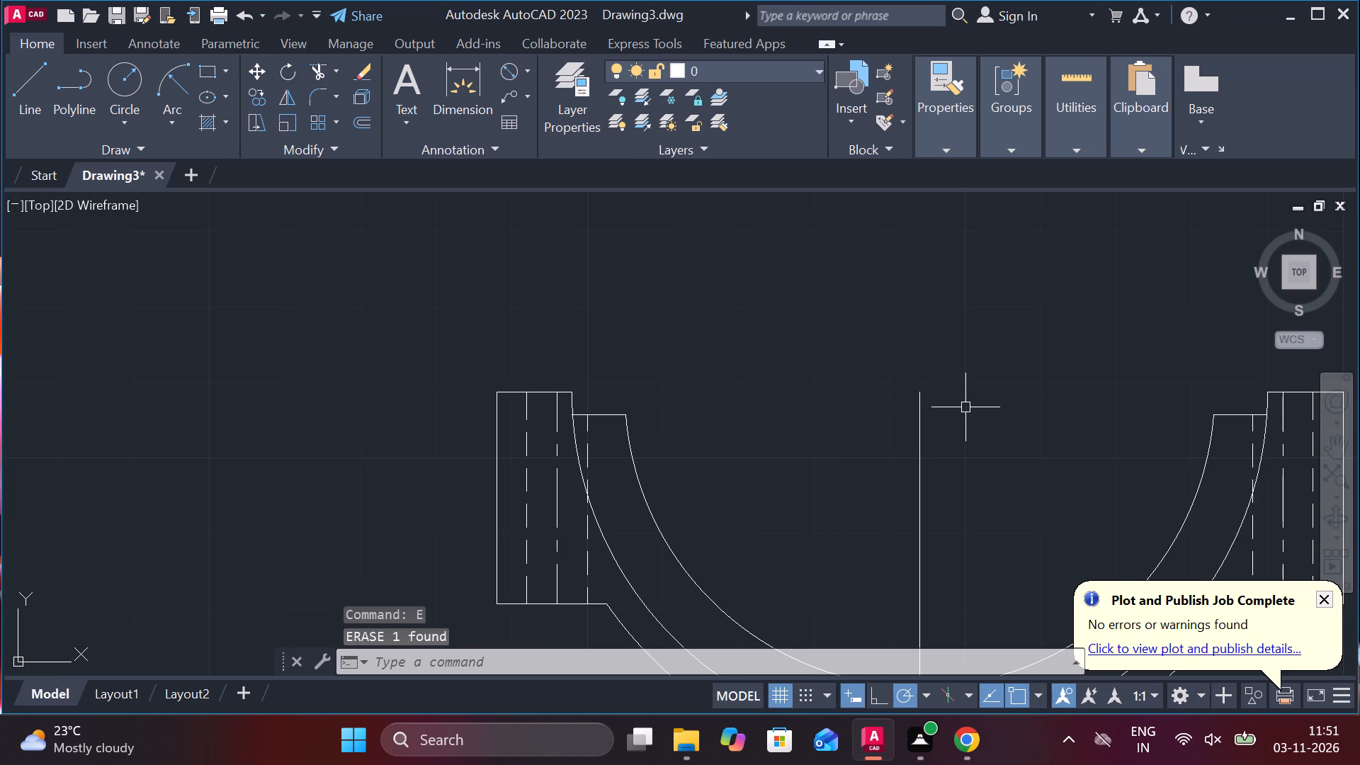
# Draw a horizontal line across the half ring's opening, joining the two upper ends of its inner arc.
pyautogui.moveTo(962, 407); pyautogui.dragTo(917, 393, button='middle')
pyautogui.press('l')
pyautogui.press('Return')
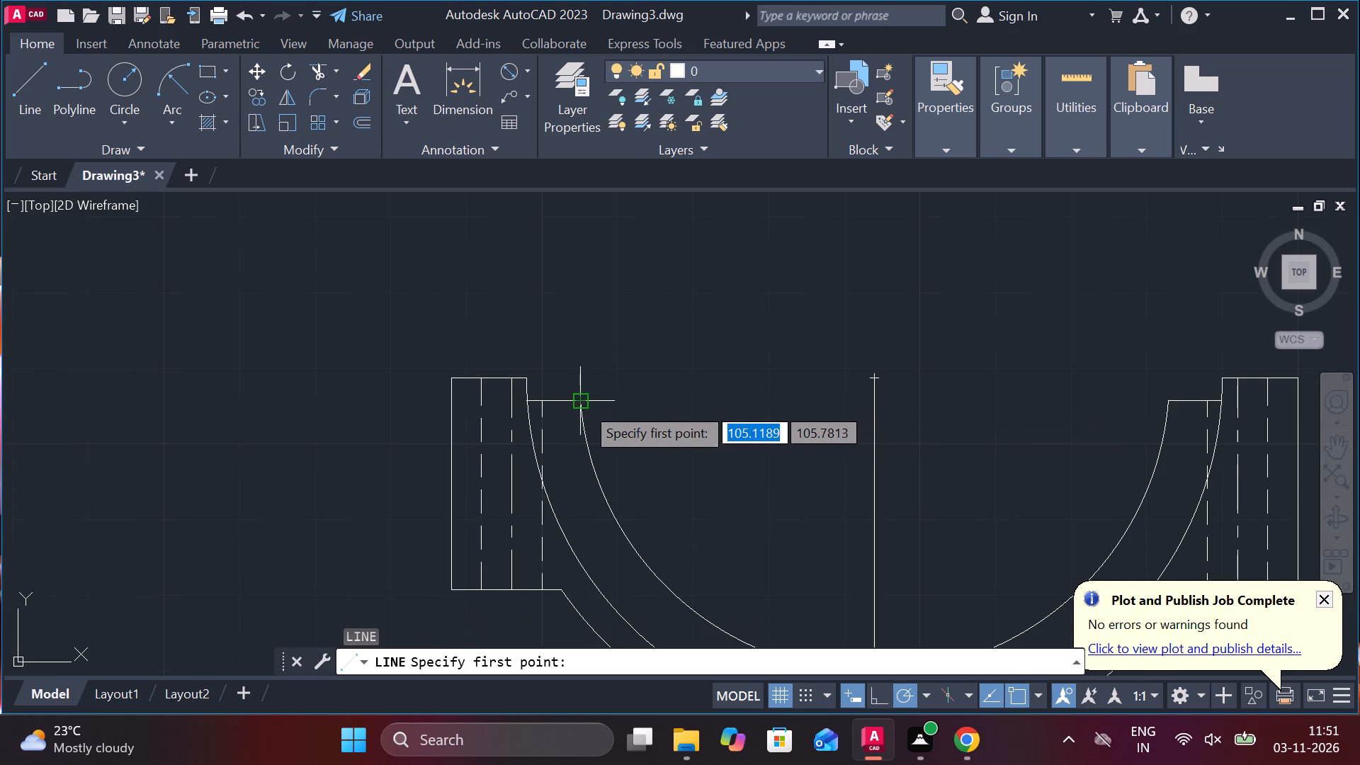
pyautogui.click(584, 404)
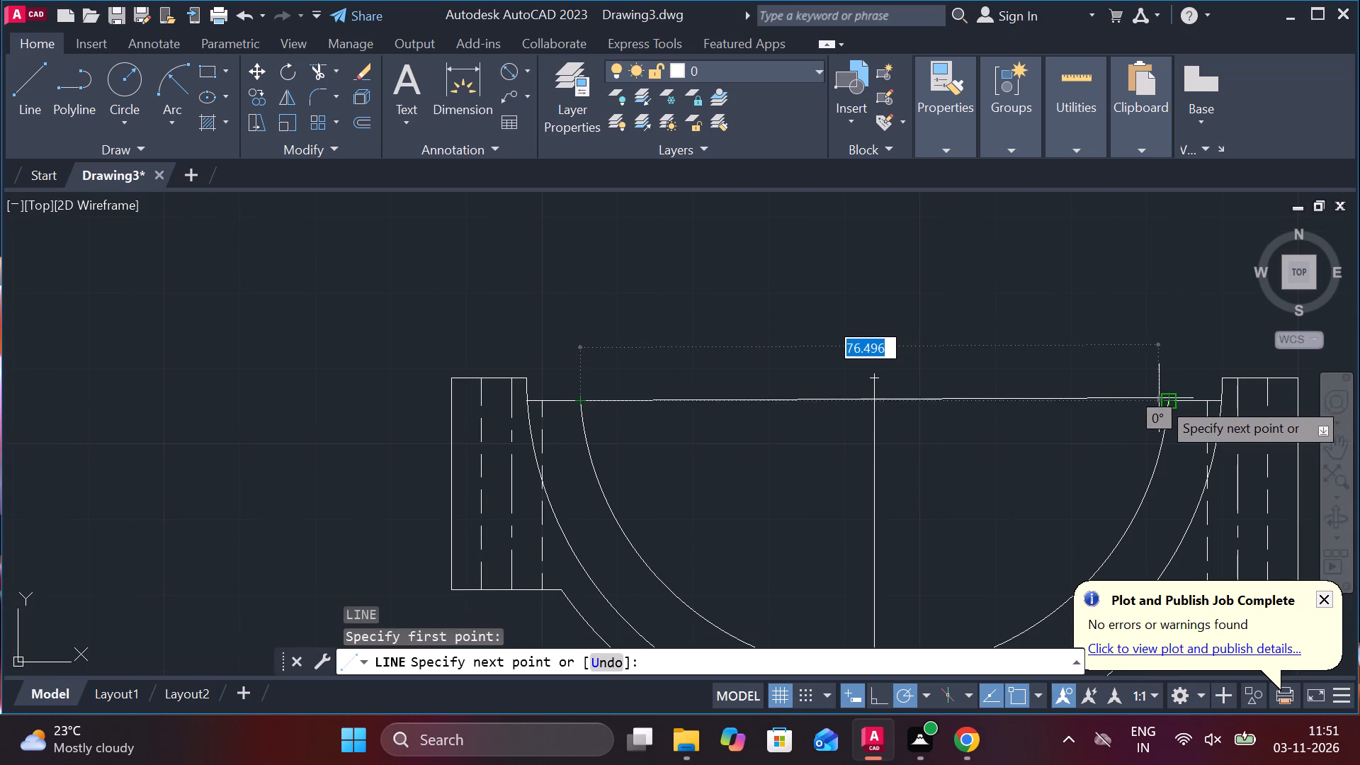
pyautogui.click(1162, 402)
pyautogui.press('Escape')
# Change the horizontal line across the half ring's opening to the CENTER linetype.
pyautogui.click(970, 401)
pyautogui.scroll(-2, 977, 404)
pyautogui.click(946, 155)
pyautogui.click(1043, 213)
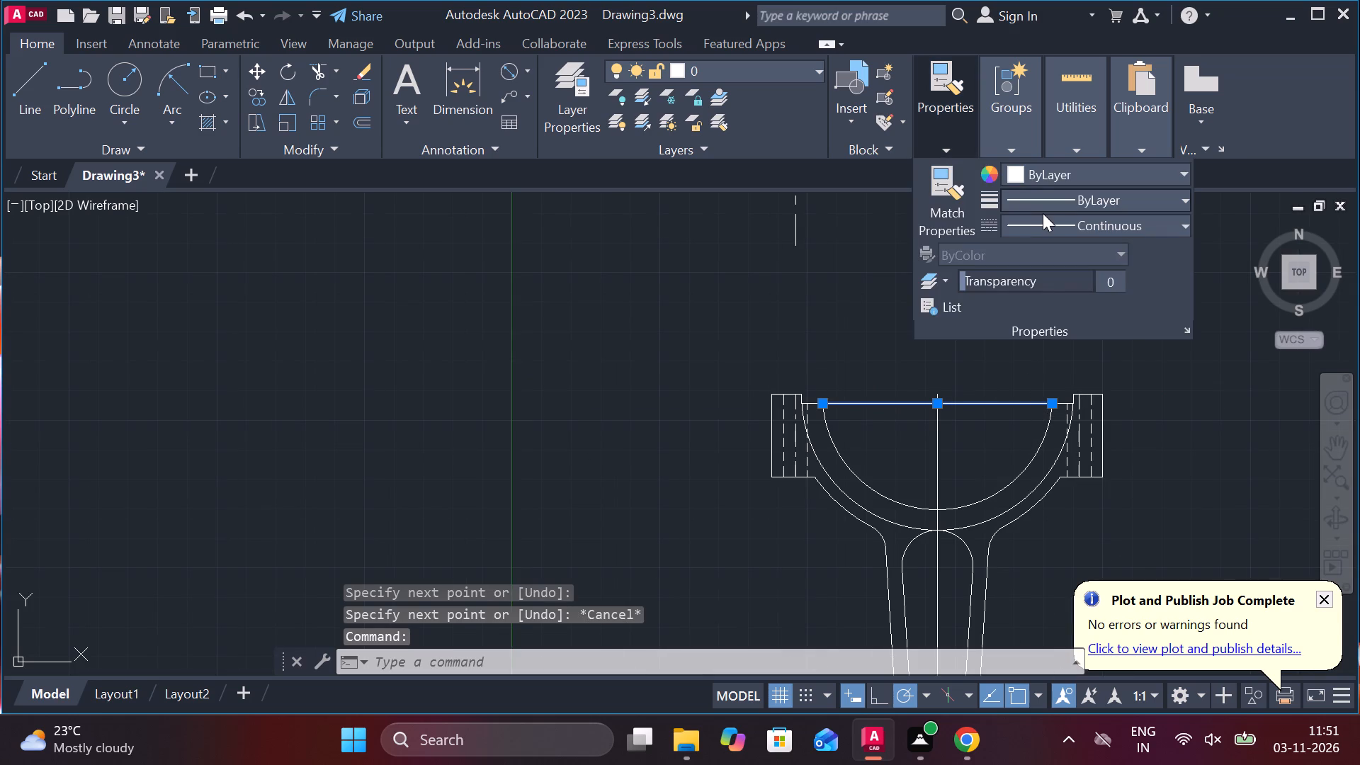
pyautogui.click(1053, 220)
pyautogui.click(1043, 297)
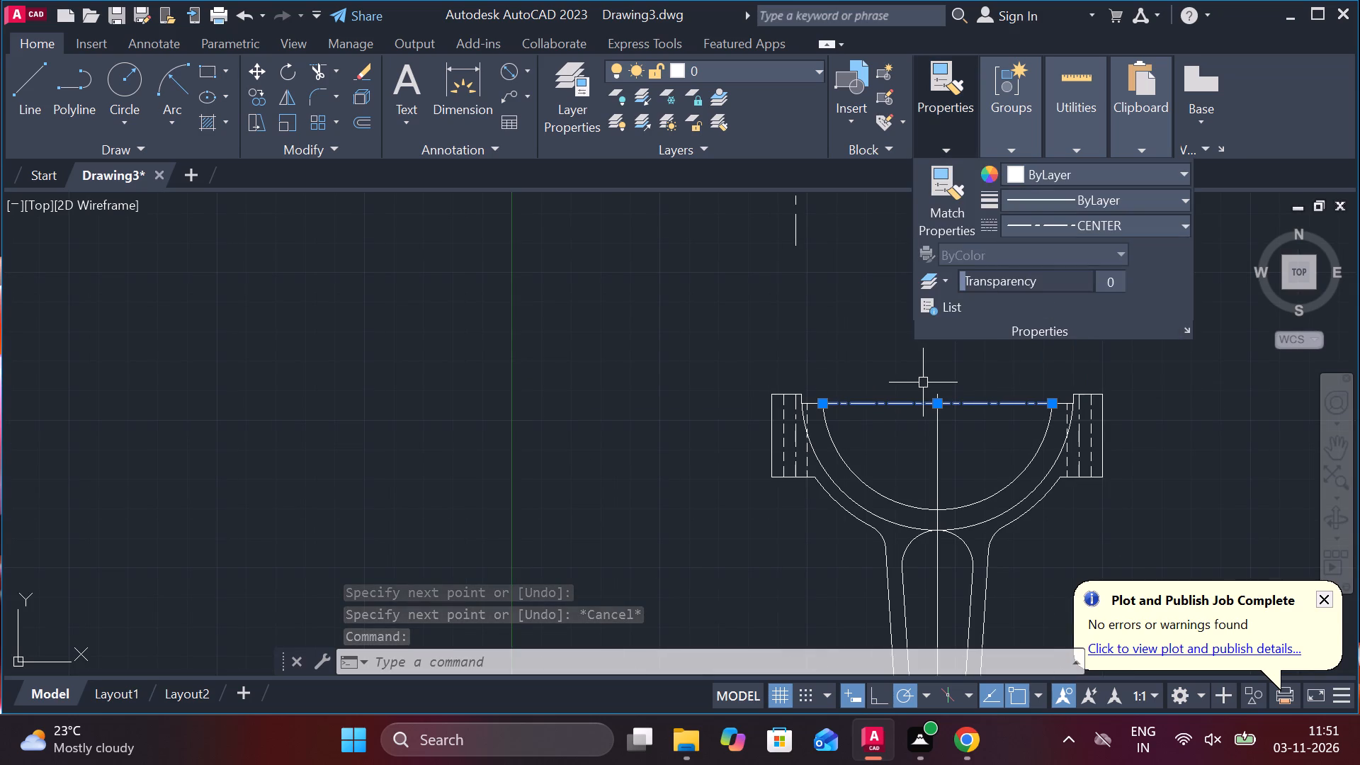
pyautogui.press('Escape')
# Change the original slotted arm's long vertical axis line to the CENTER linetype.
pyautogui.scroll(-1, 922, 378)
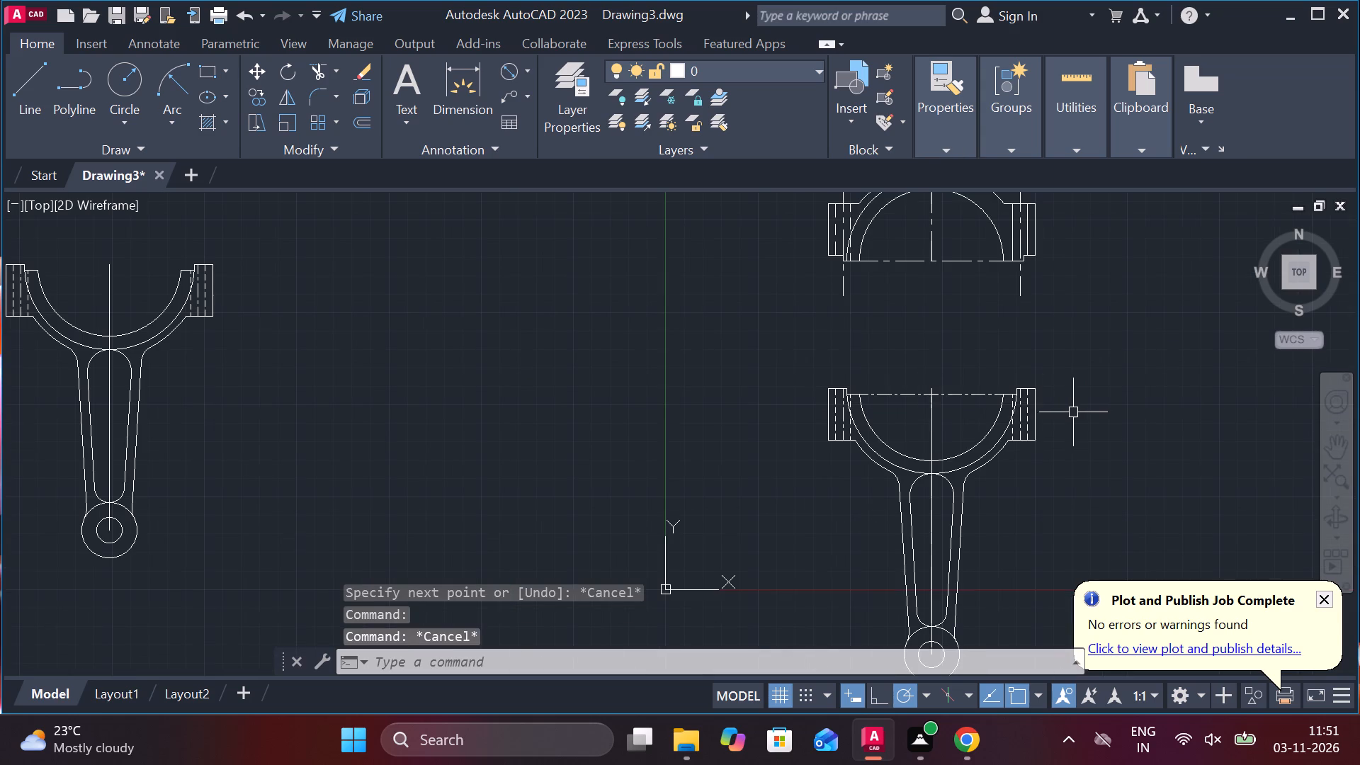
pyautogui.moveTo(1022, 545); pyautogui.dragTo(922, 488, button='middle')
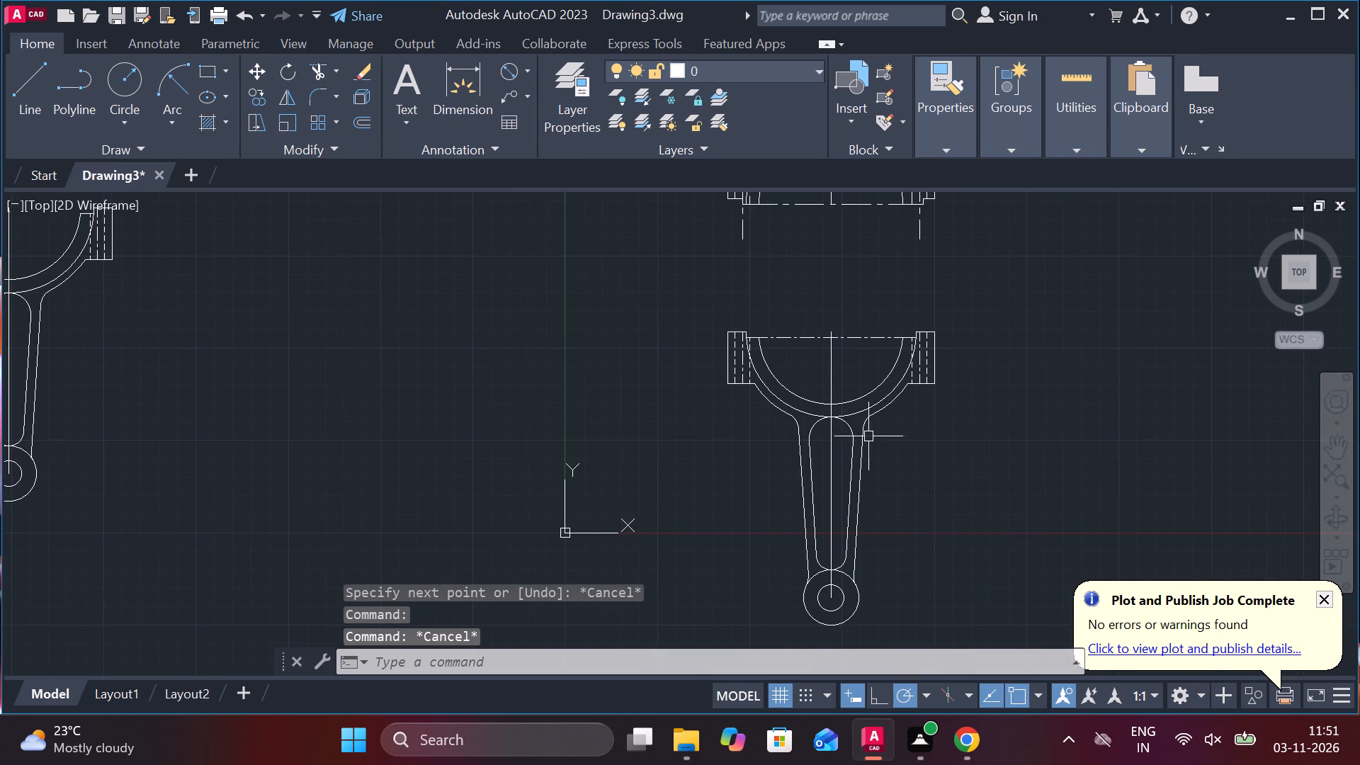
pyautogui.click(826, 388)
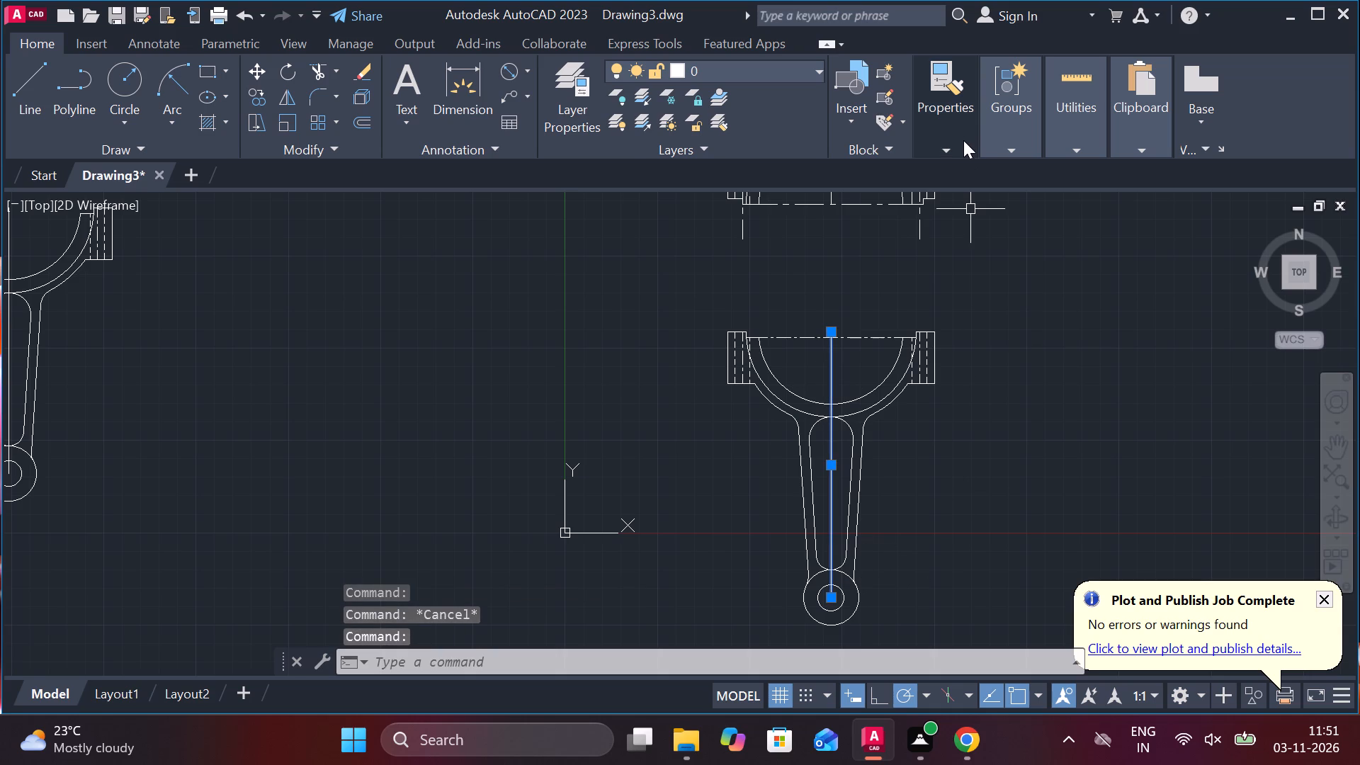
pyautogui.click(963, 148)
pyautogui.click(1014, 227)
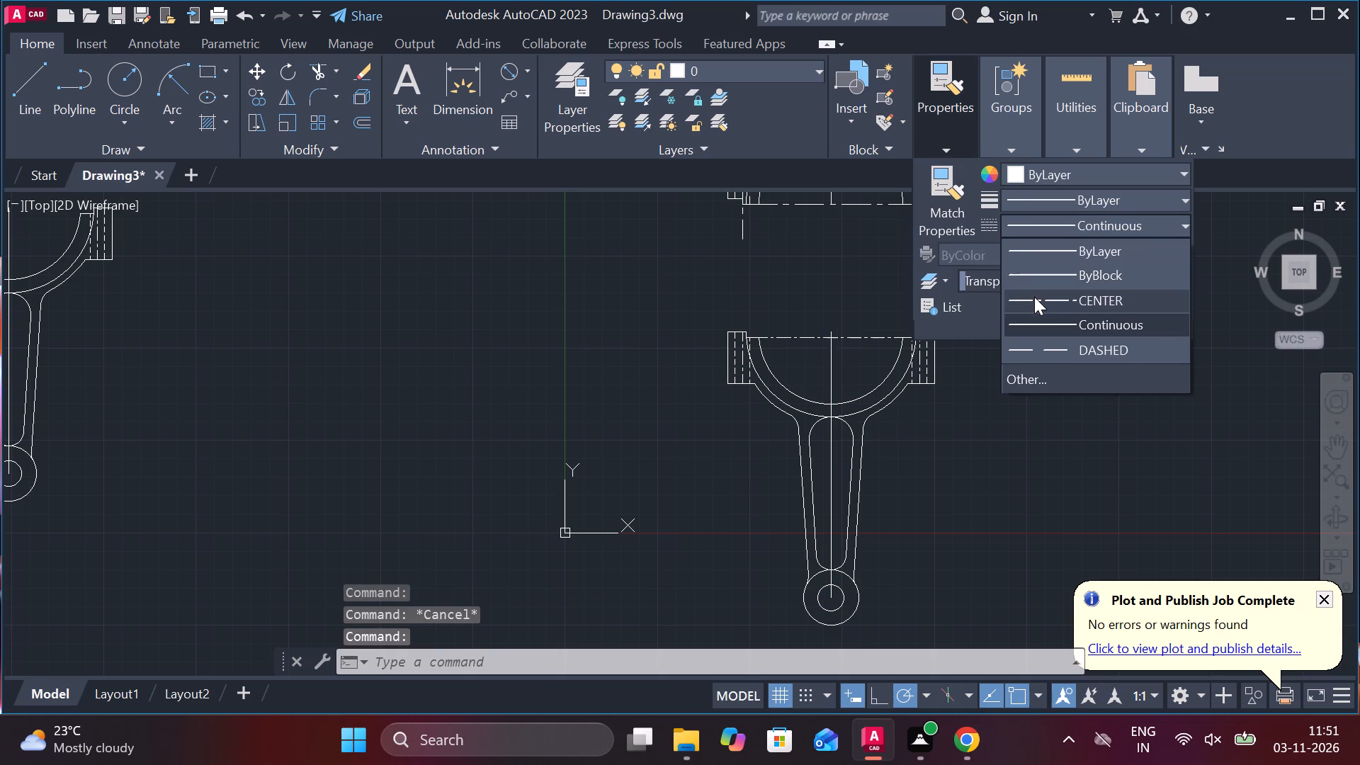
pyautogui.click(1034, 297)
pyautogui.press('Escape')
# Hatch the original cap's right-half section and the outer strip of its right flange with the ANSI31 pattern.
pyautogui.scroll(-2, 1009, 410)
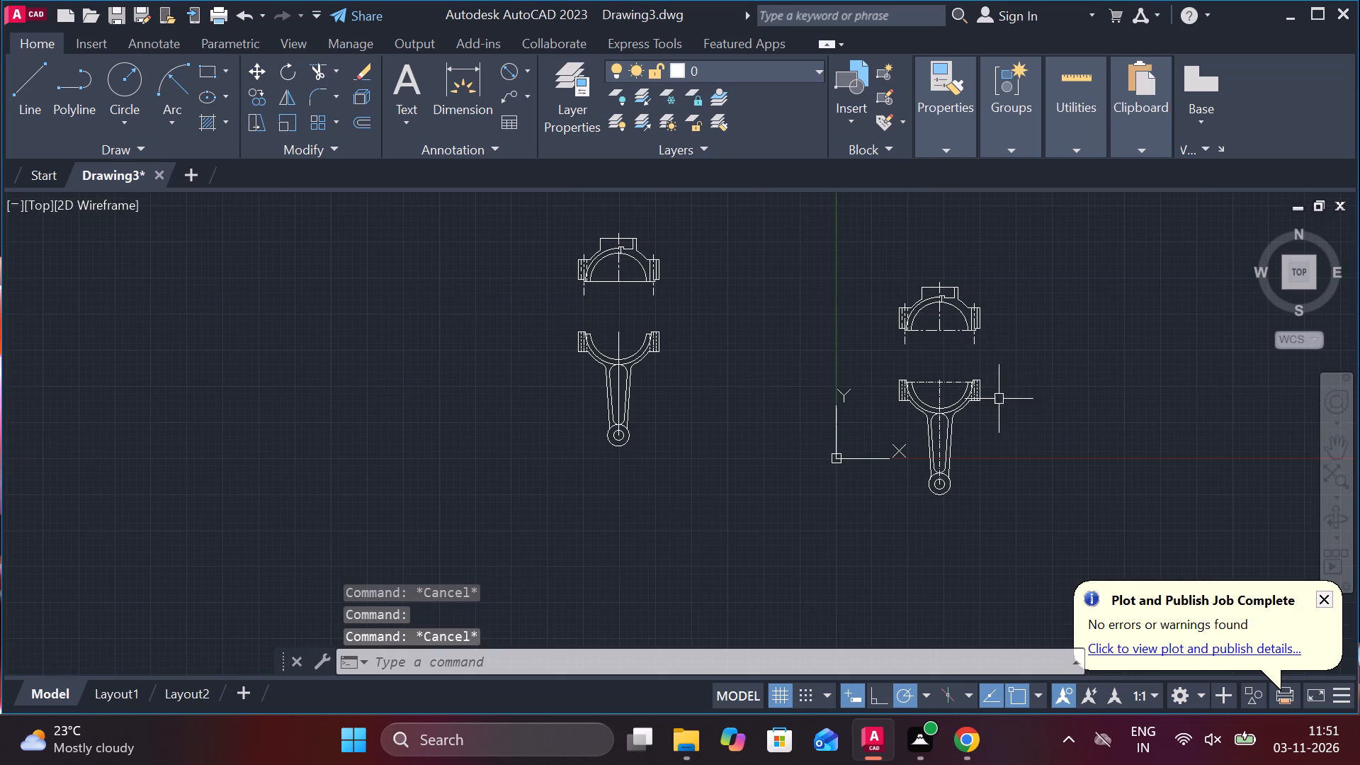
pyautogui.scroll(1, 977, 487)
pyautogui.middleClick(977, 487)
pyautogui.scroll(2, 979, 487)
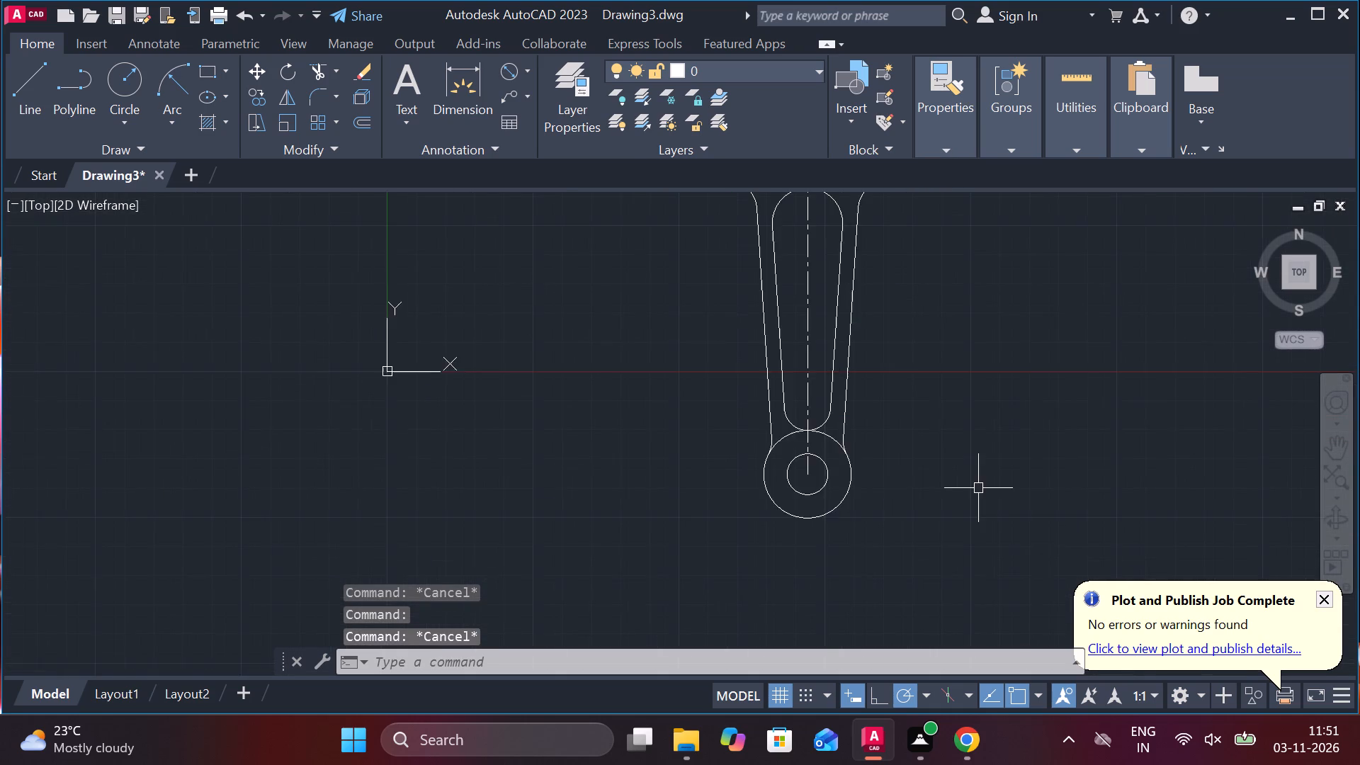
pyautogui.scroll(-1, 975, 489)
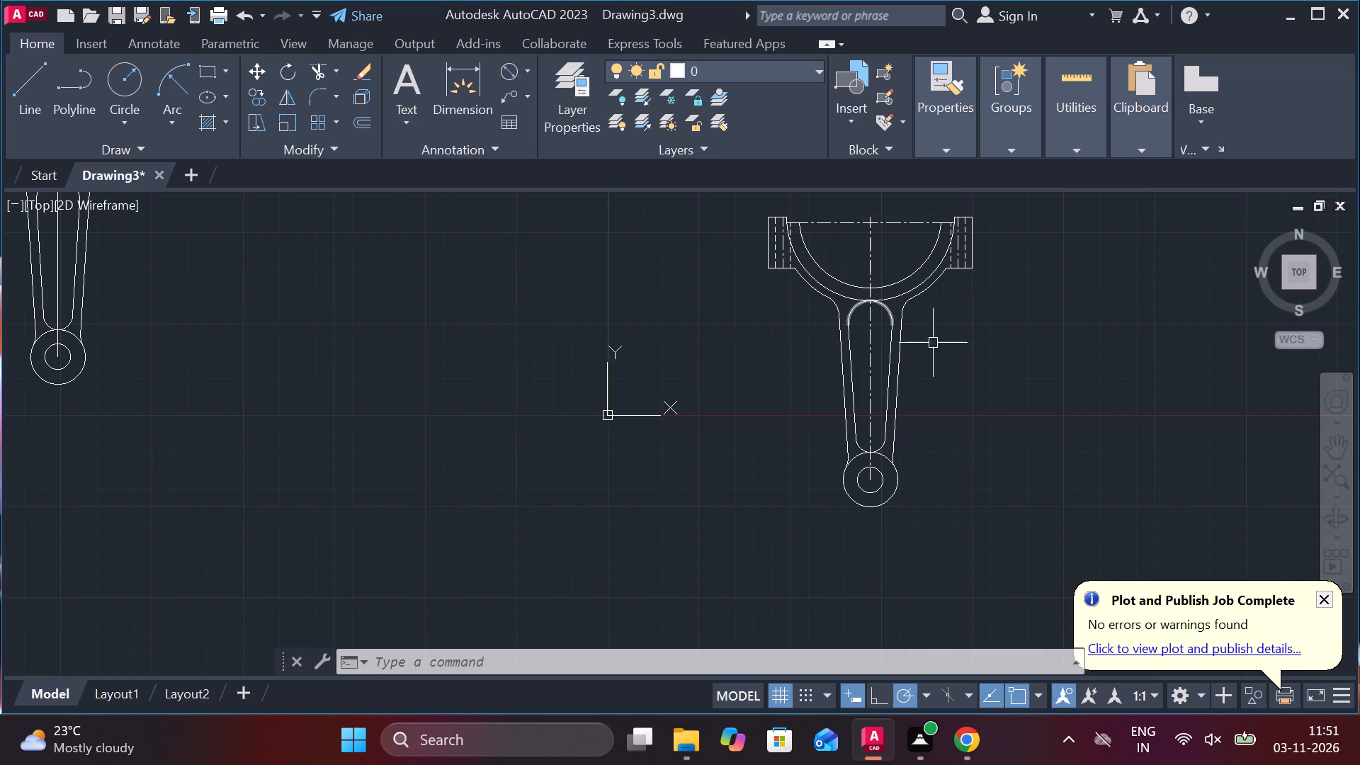
pyautogui.moveTo(924, 342); pyautogui.dragTo(910, 446, button='middle')
pyautogui.moveTo(964, 368); pyautogui.dragTo(946, 531, button='middle')
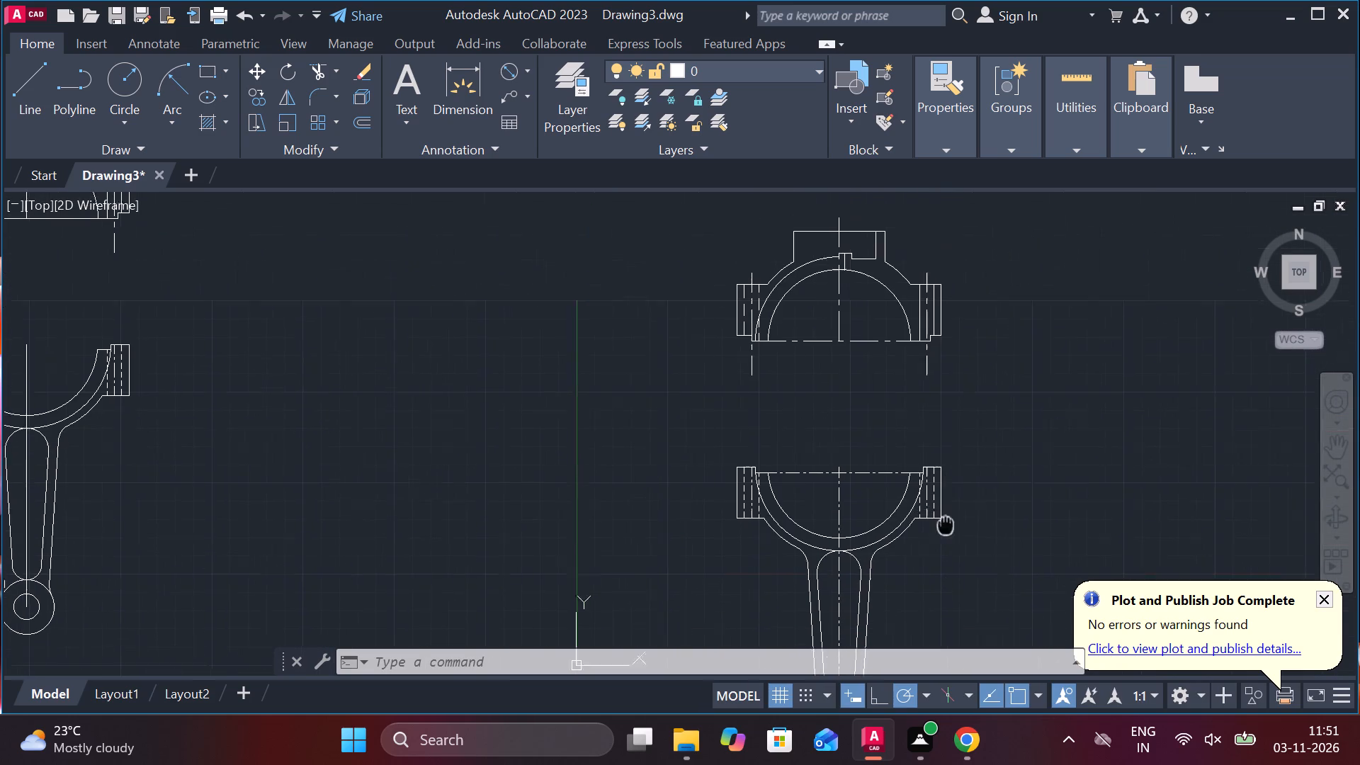
pyautogui.scroll(3, 863, 247)
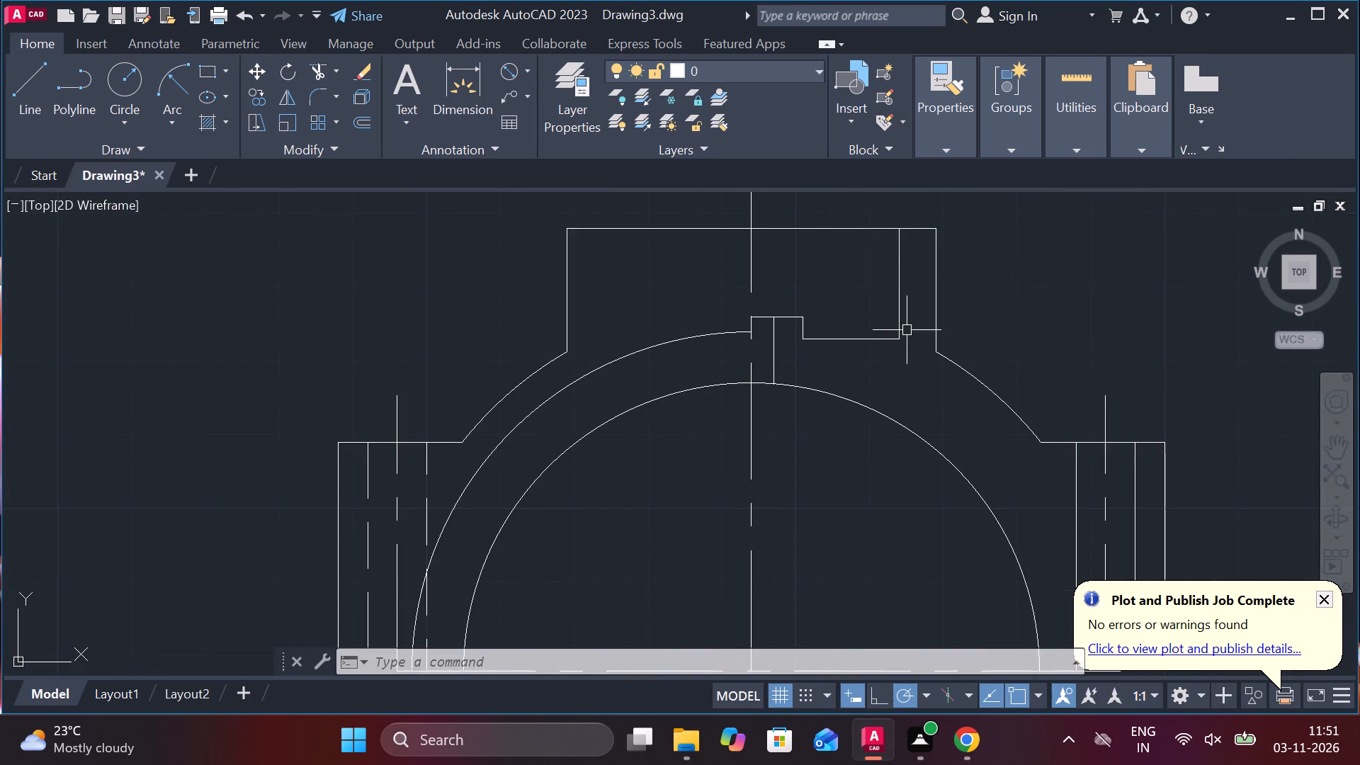
pyautogui.moveTo(907, 330); pyautogui.dragTo(871, 330, button='middle')
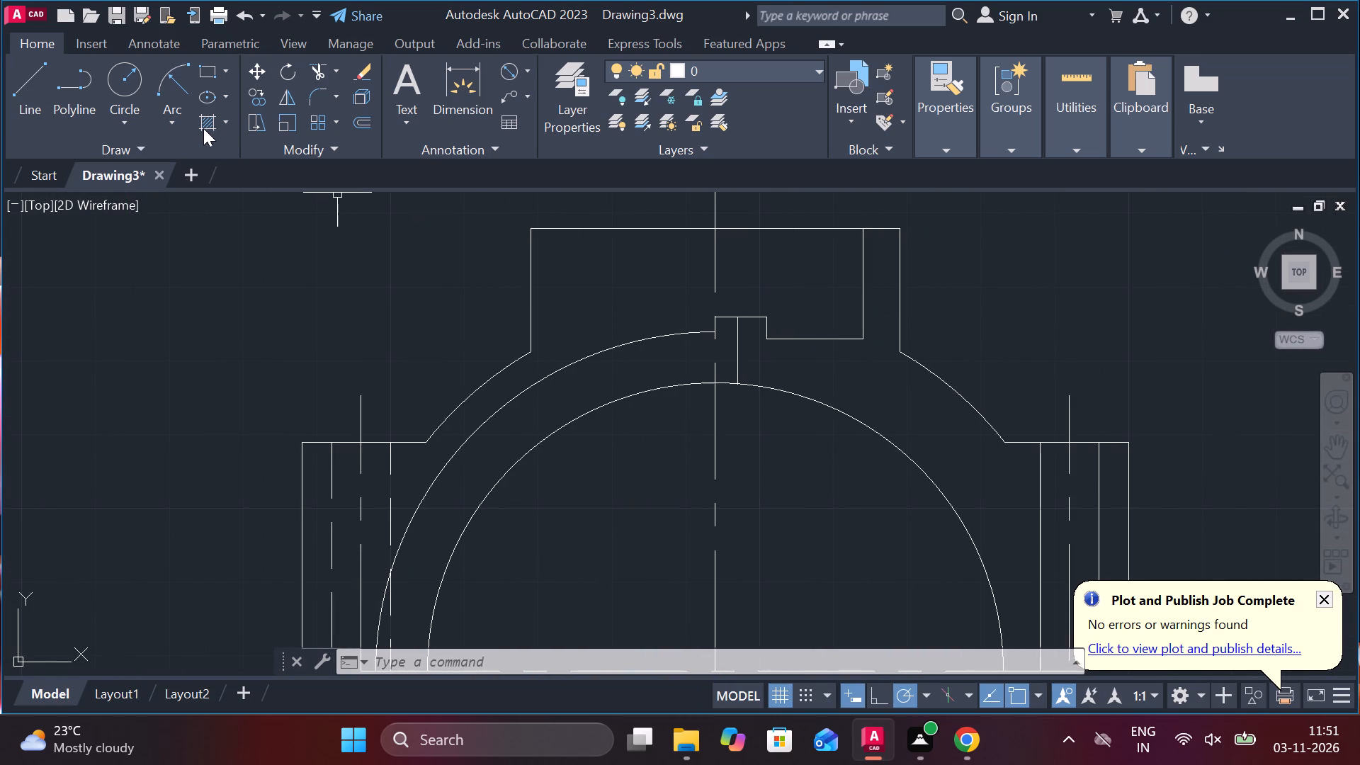
pyautogui.click(205, 126)
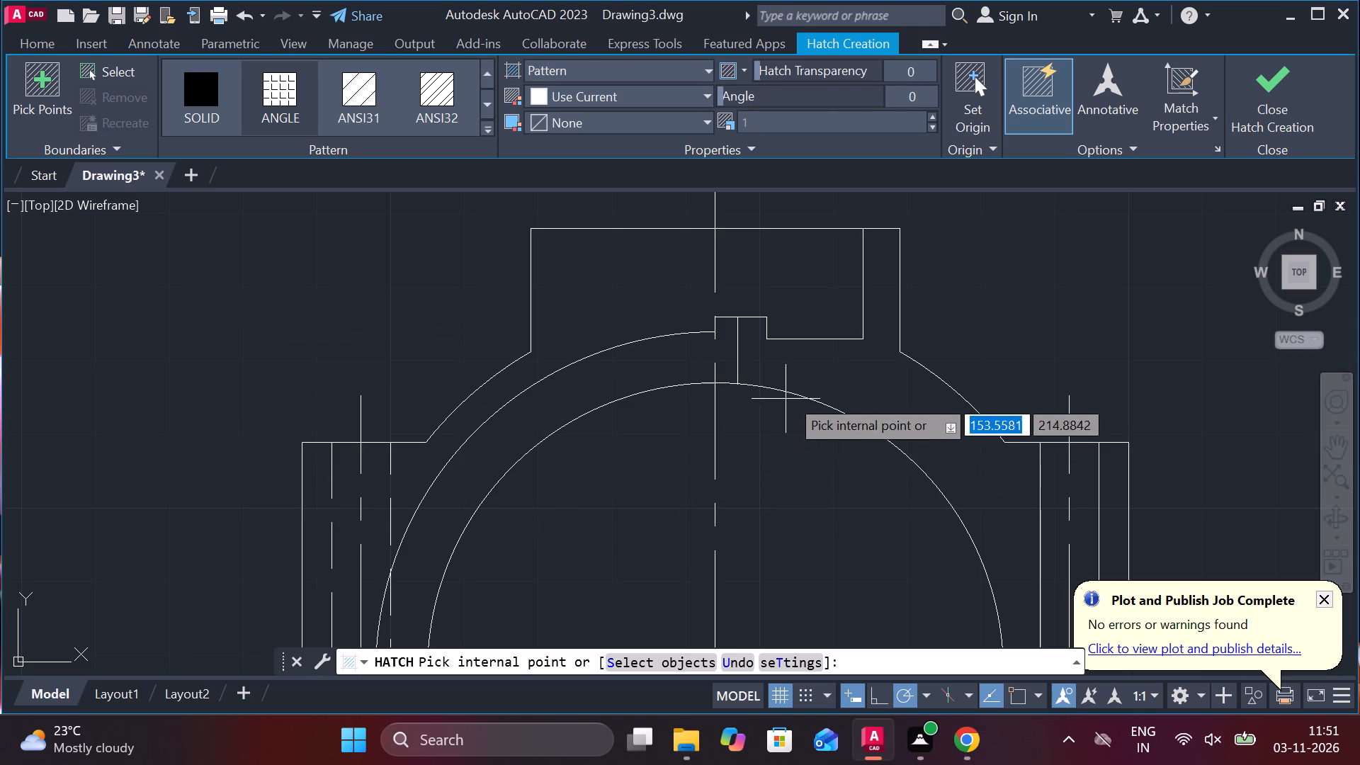
pyautogui.click(366, 95)
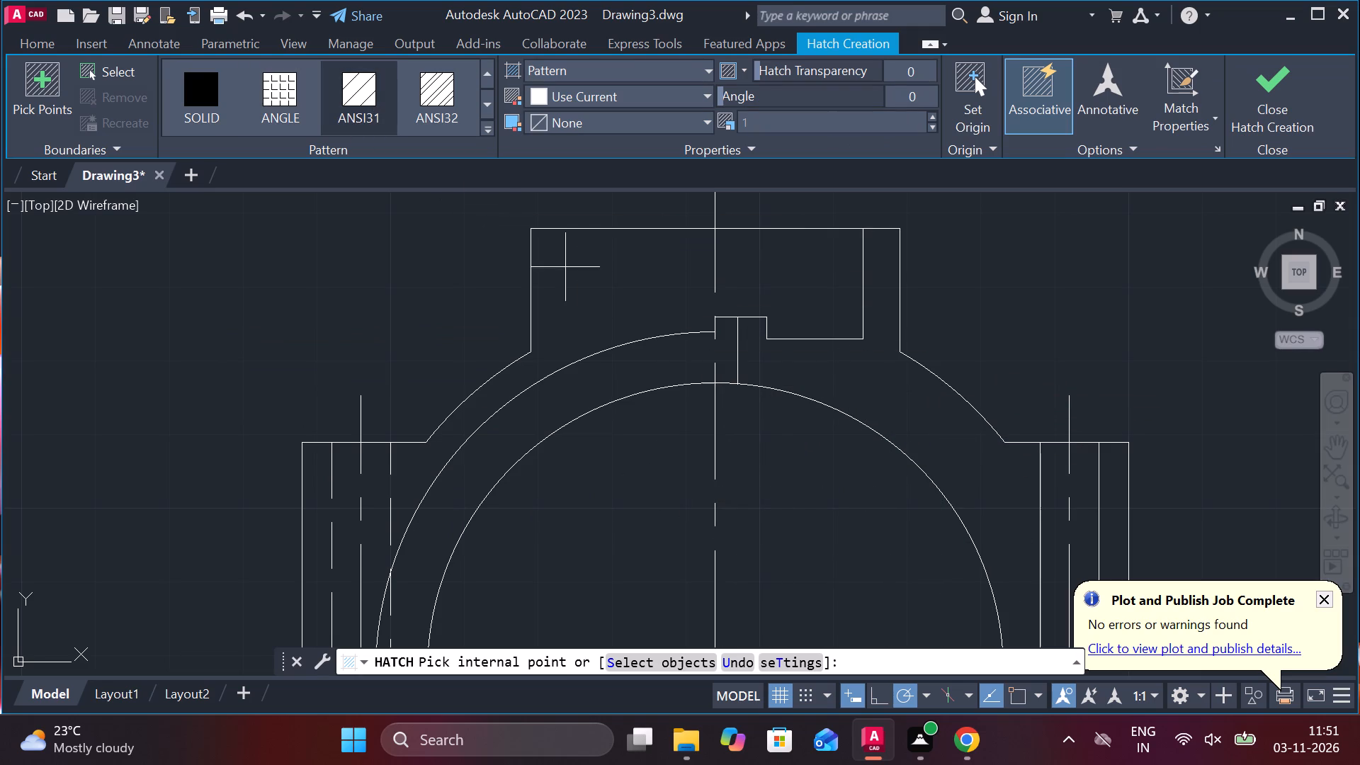
pyautogui.click(852, 384)
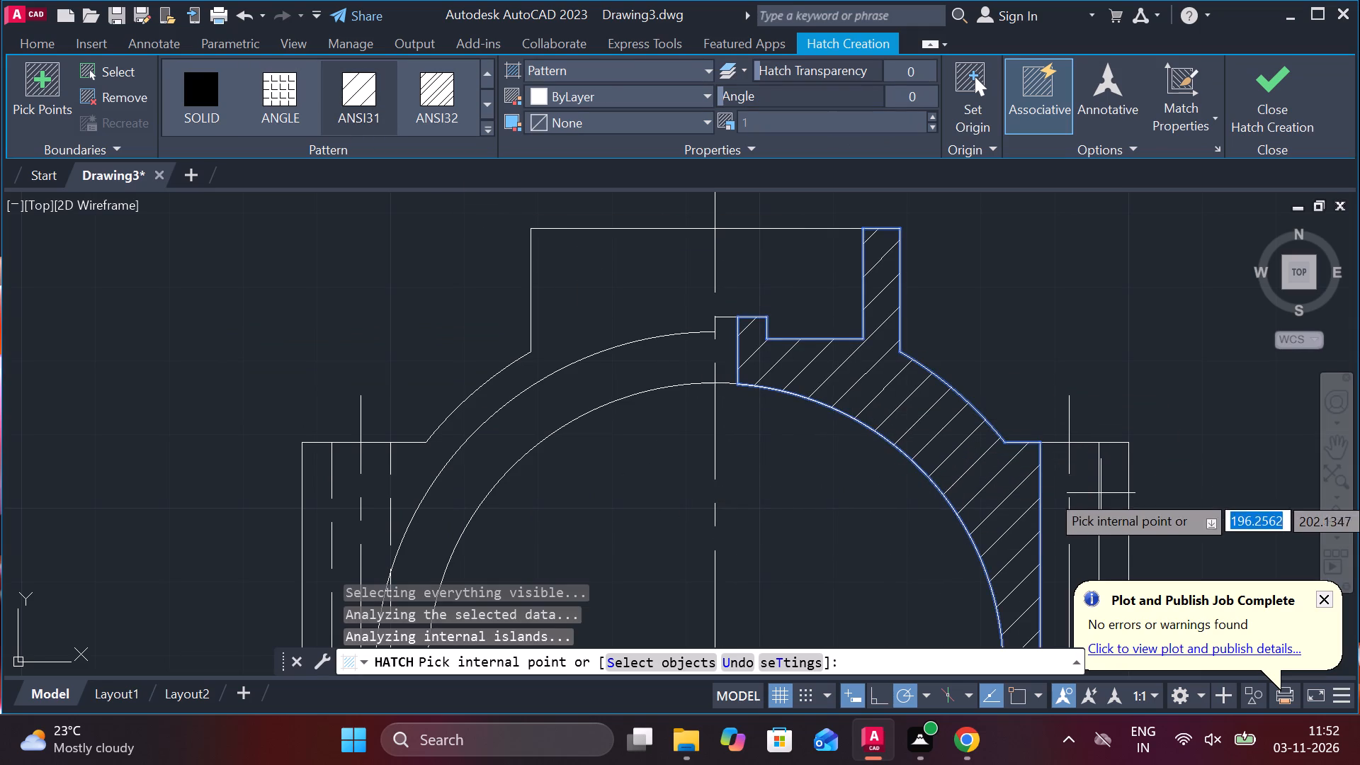
pyautogui.moveTo(1101, 490); pyautogui.dragTo(1005, 391, button='middle')
pyautogui.click(1026, 420)
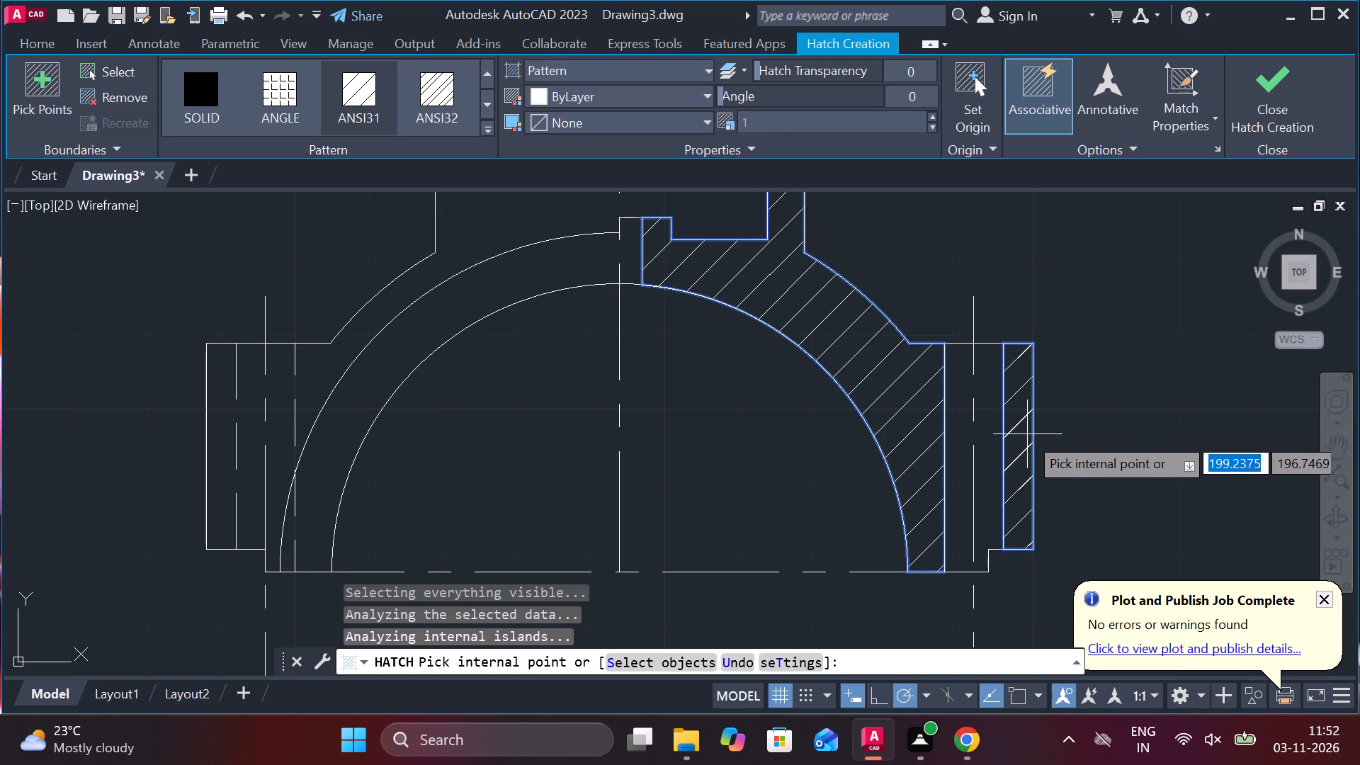
pyautogui.scroll(-3, 1031, 433)
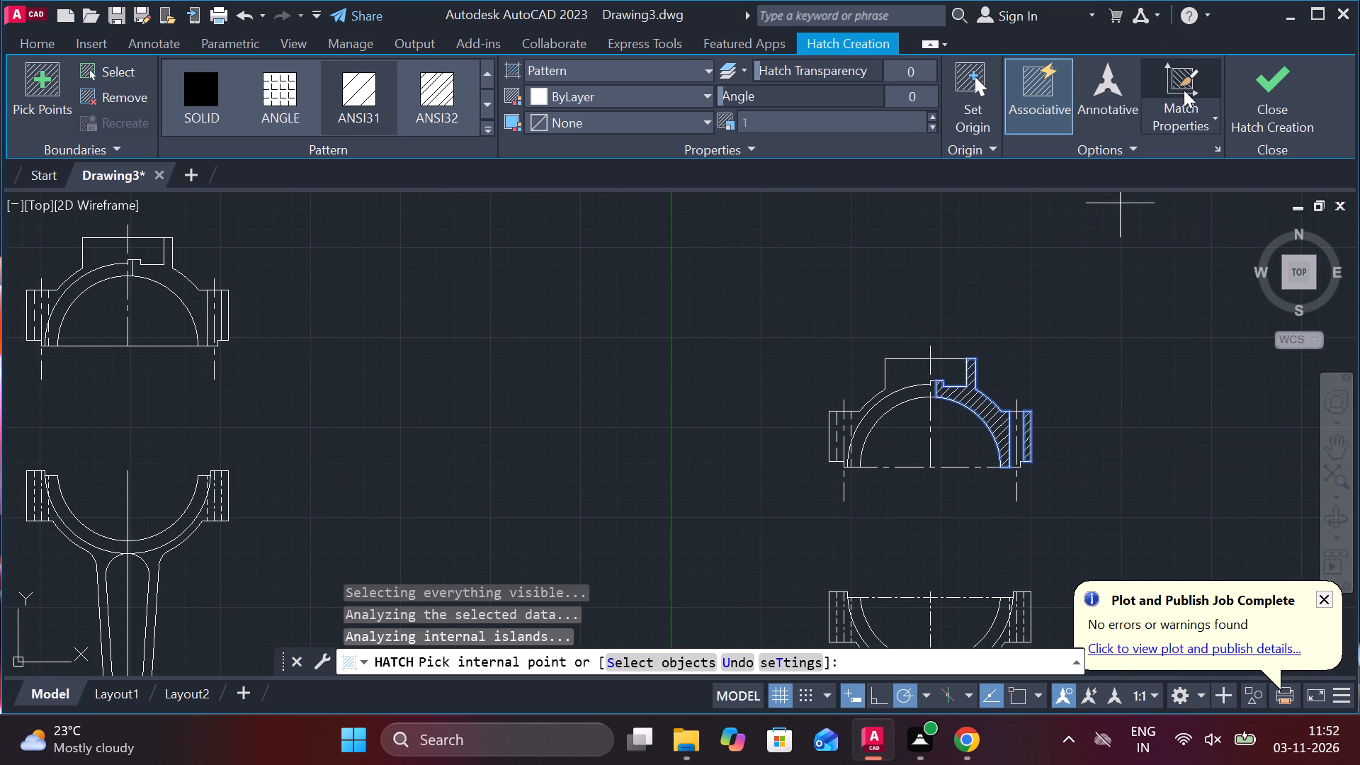
pyautogui.click(1253, 90)
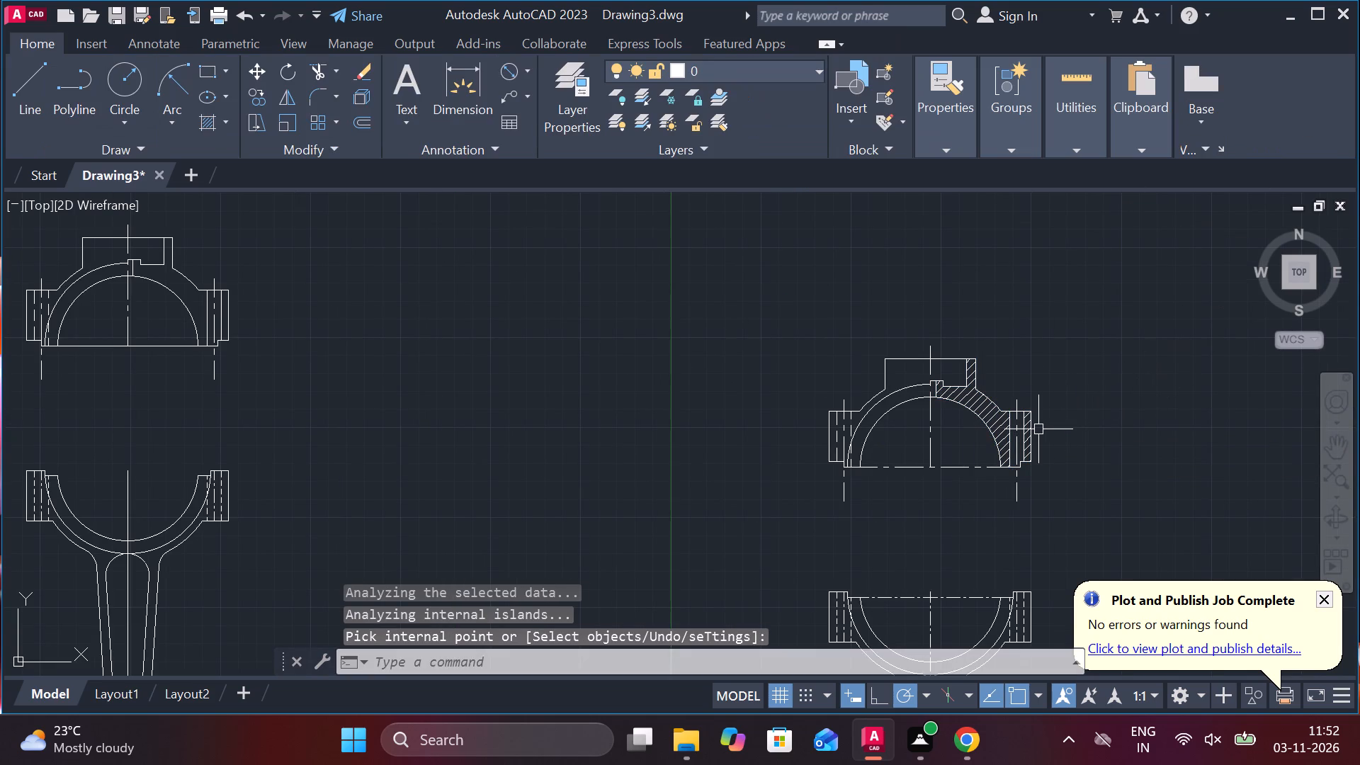
# Draw a circle of diameter 78 in the empty area to the right of the original views.
pyautogui.scroll(2, 989, 465)
pyautogui.moveTo(989, 465); pyautogui.dragTo(876, 477, button='middle')
pyautogui.moveTo(856, 498); pyautogui.dragTo(724, 397, button='middle')
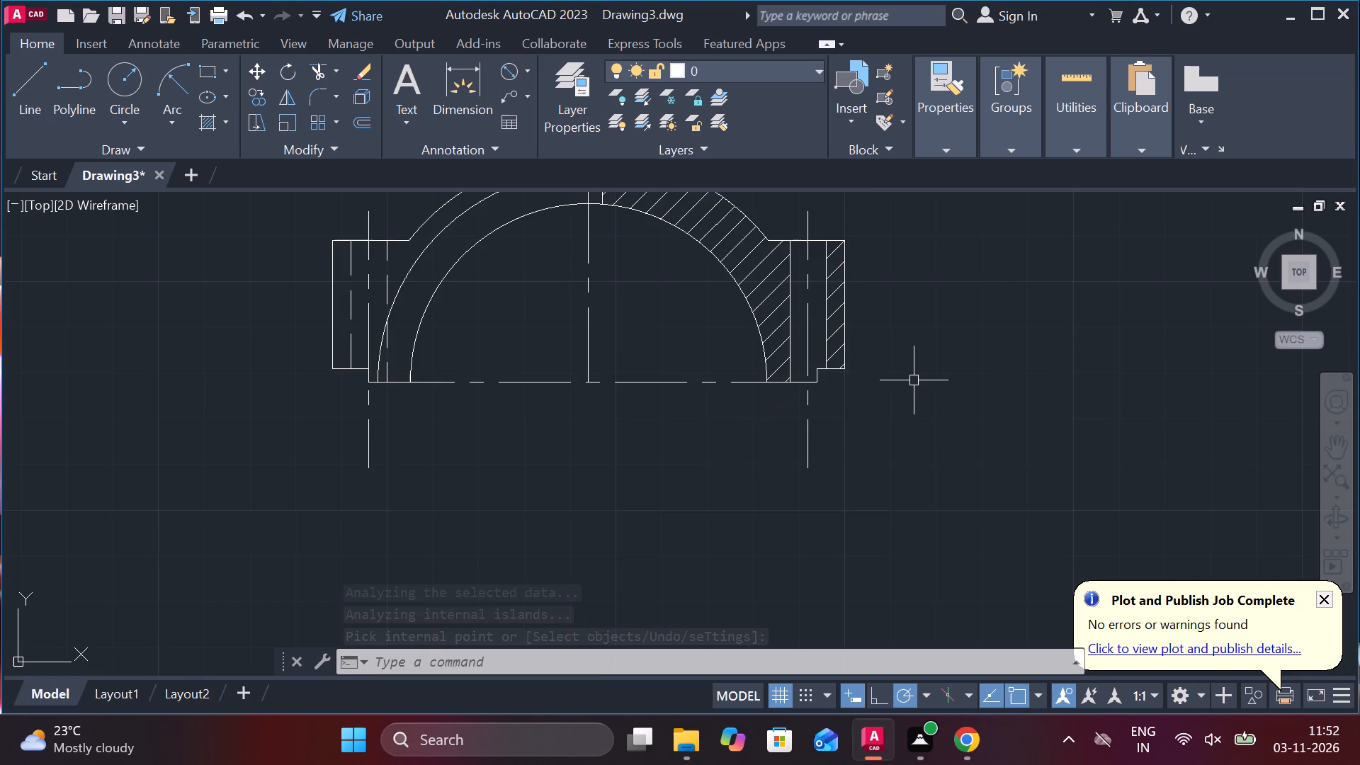
pyautogui.scroll(-1, 914, 380)
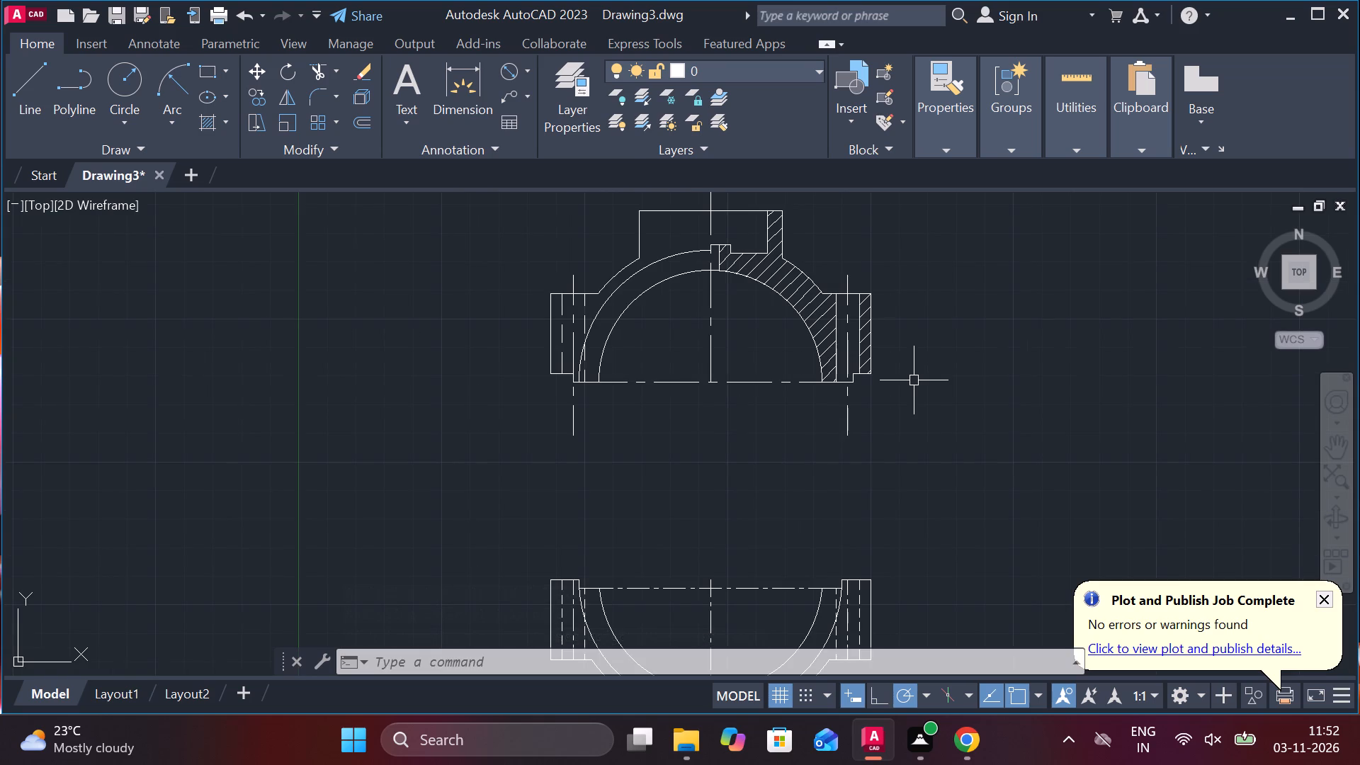
pyautogui.moveTo(883, 426); pyautogui.dragTo(693, 298, button='middle')
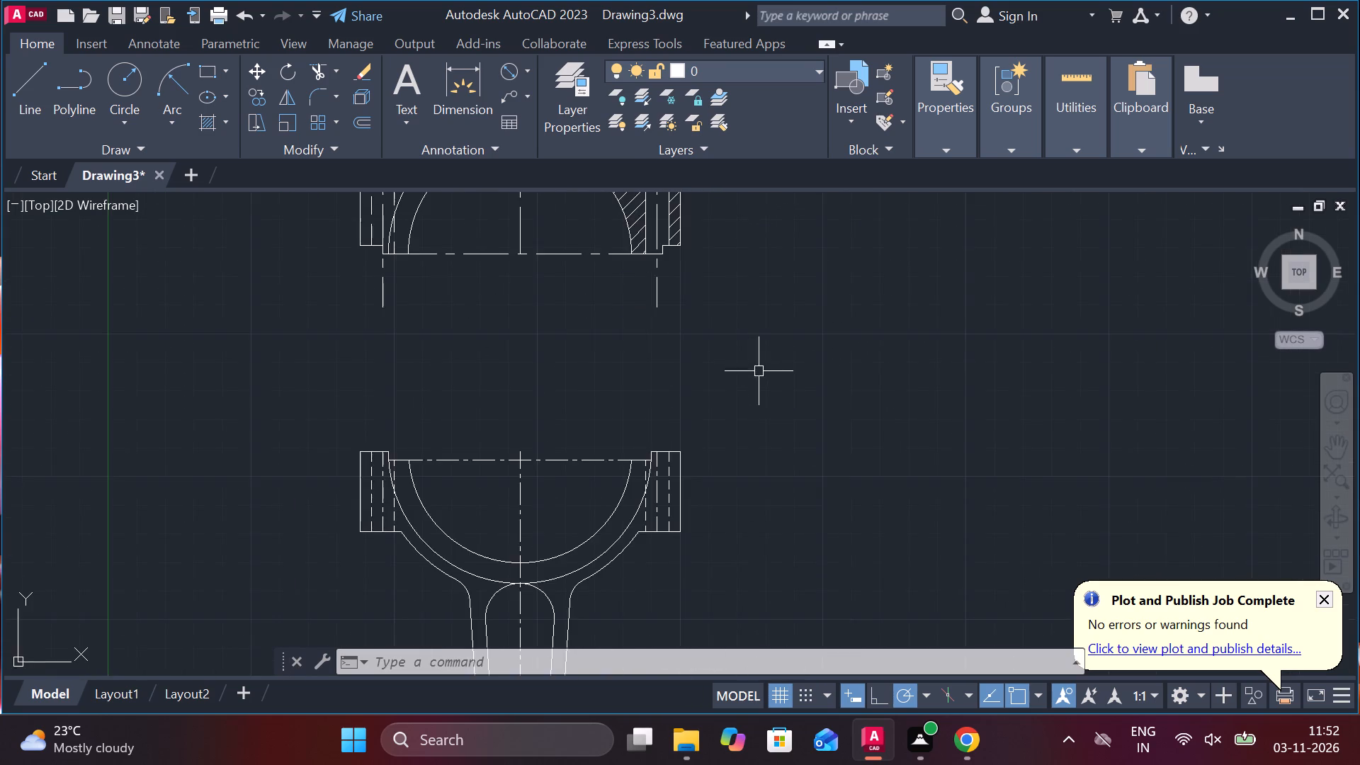
pyautogui.moveTo(759, 371); pyautogui.dragTo(649, 323, button='middle')
pyautogui.moveTo(810, 377); pyautogui.dragTo(781, 378, button='middle')
pyautogui.press('Escape')
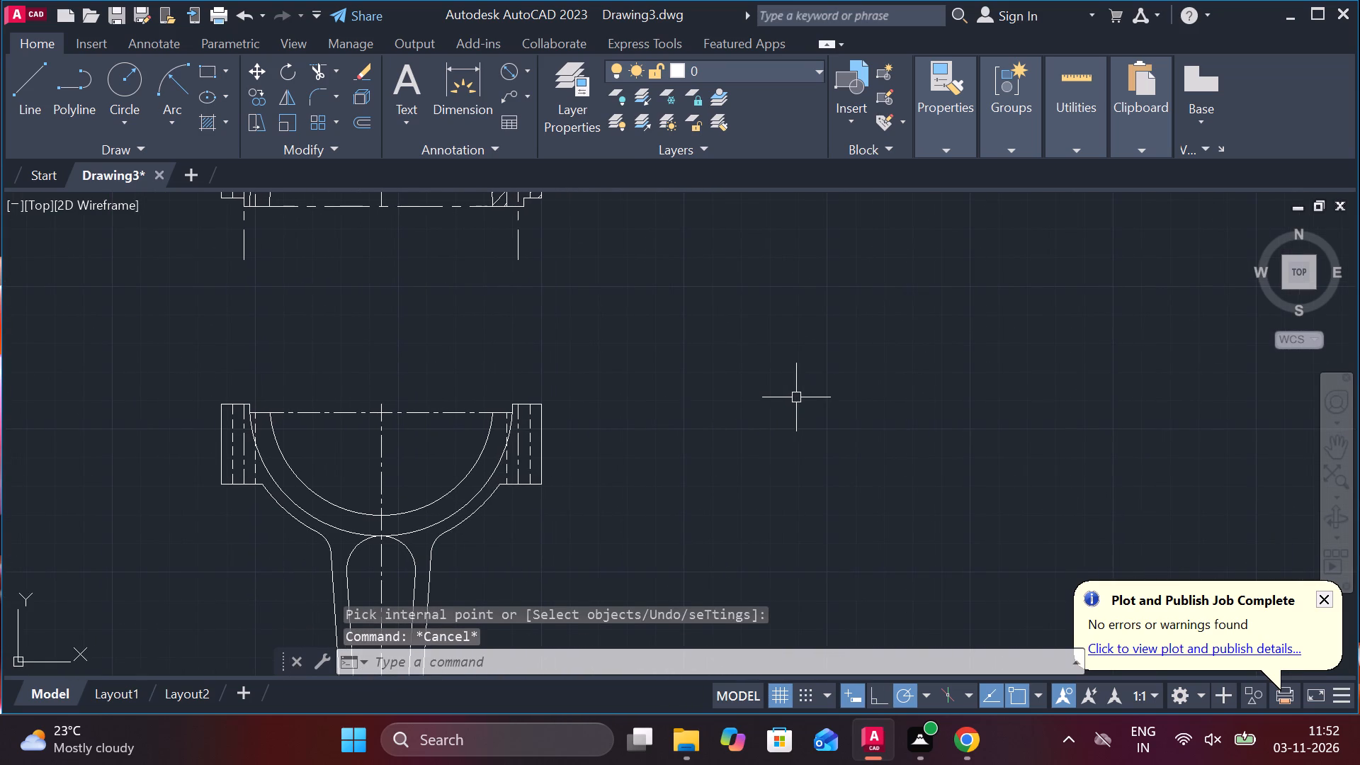
pyautogui.write('c')
pyautogui.press('space')
pyautogui.click(809, 393)
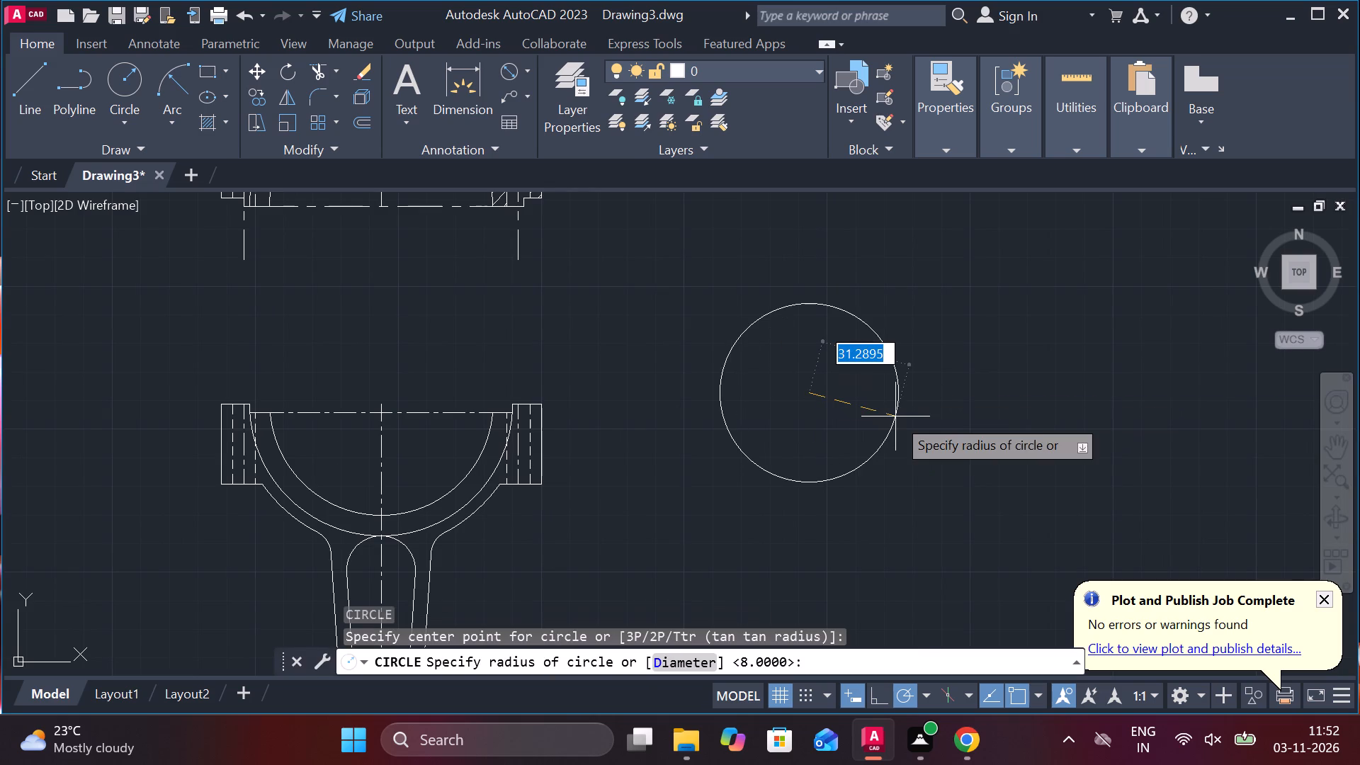
pyautogui.write('d')
pyautogui.press('space')
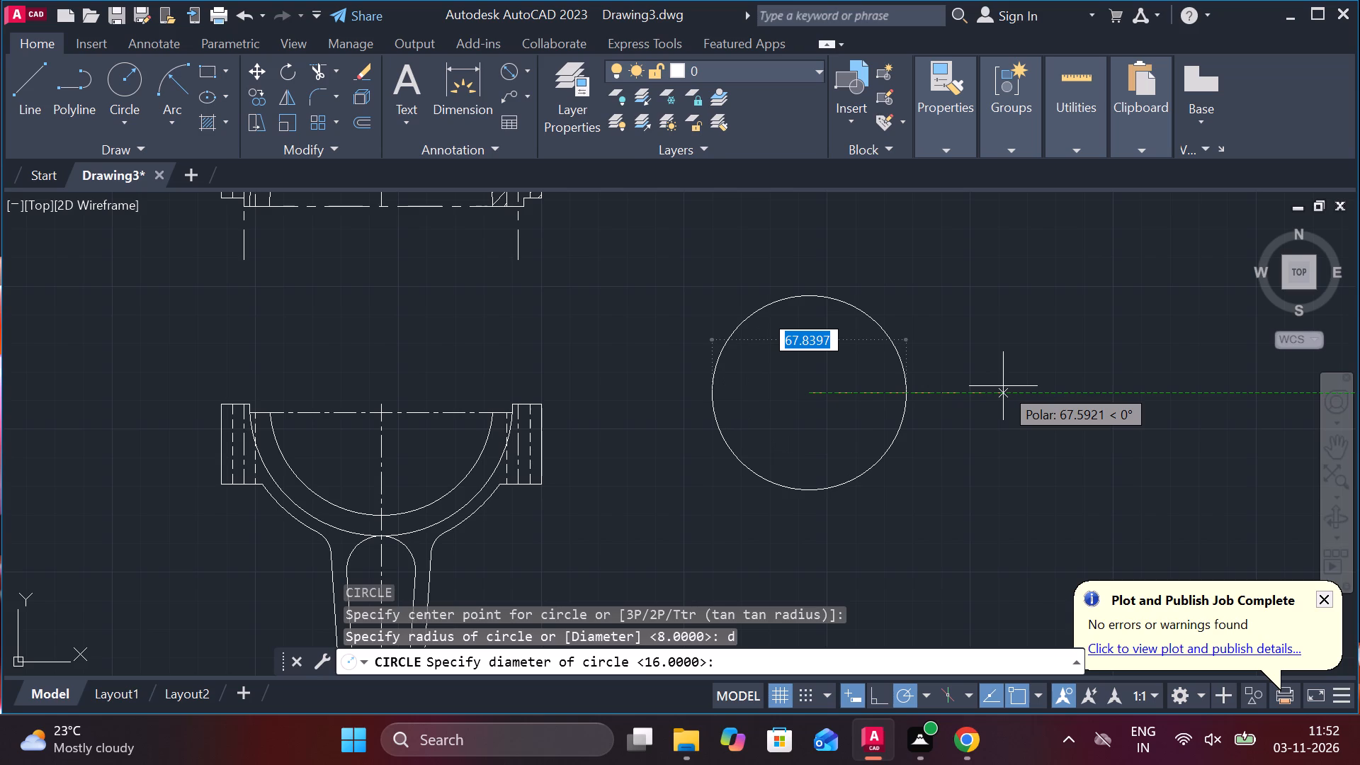
pyautogui.write('78')
pyautogui.press('Return')
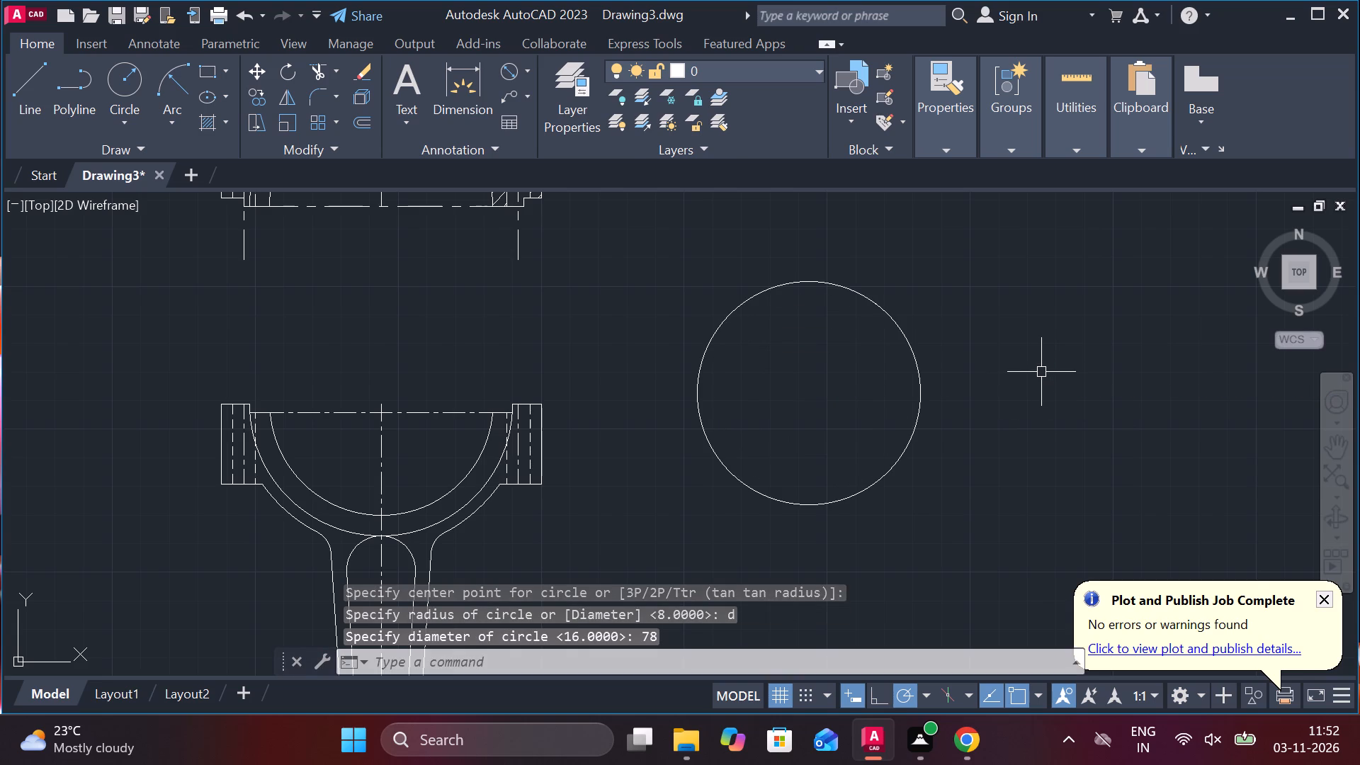
# Add a centre mark to the 78-diameter circle.
pyautogui.write('cm')
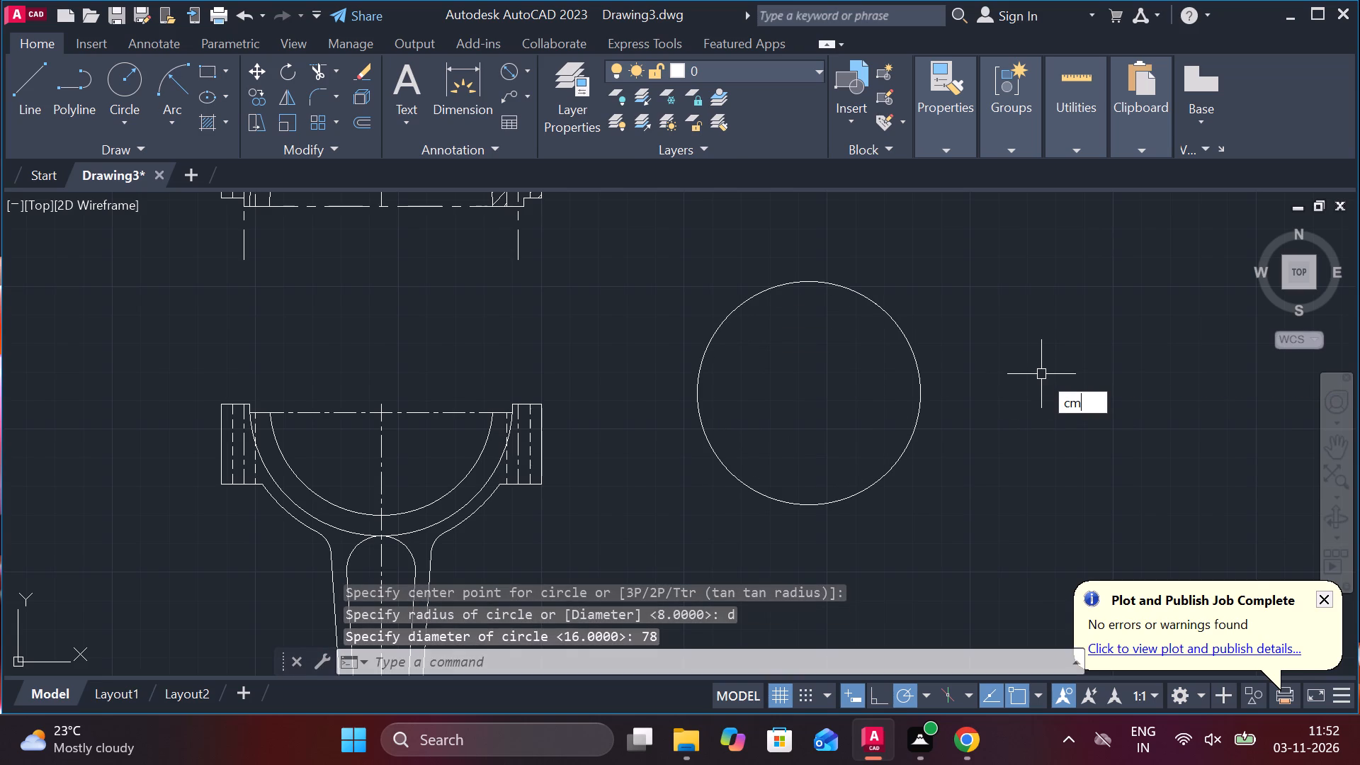
pyautogui.click(1081, 427)
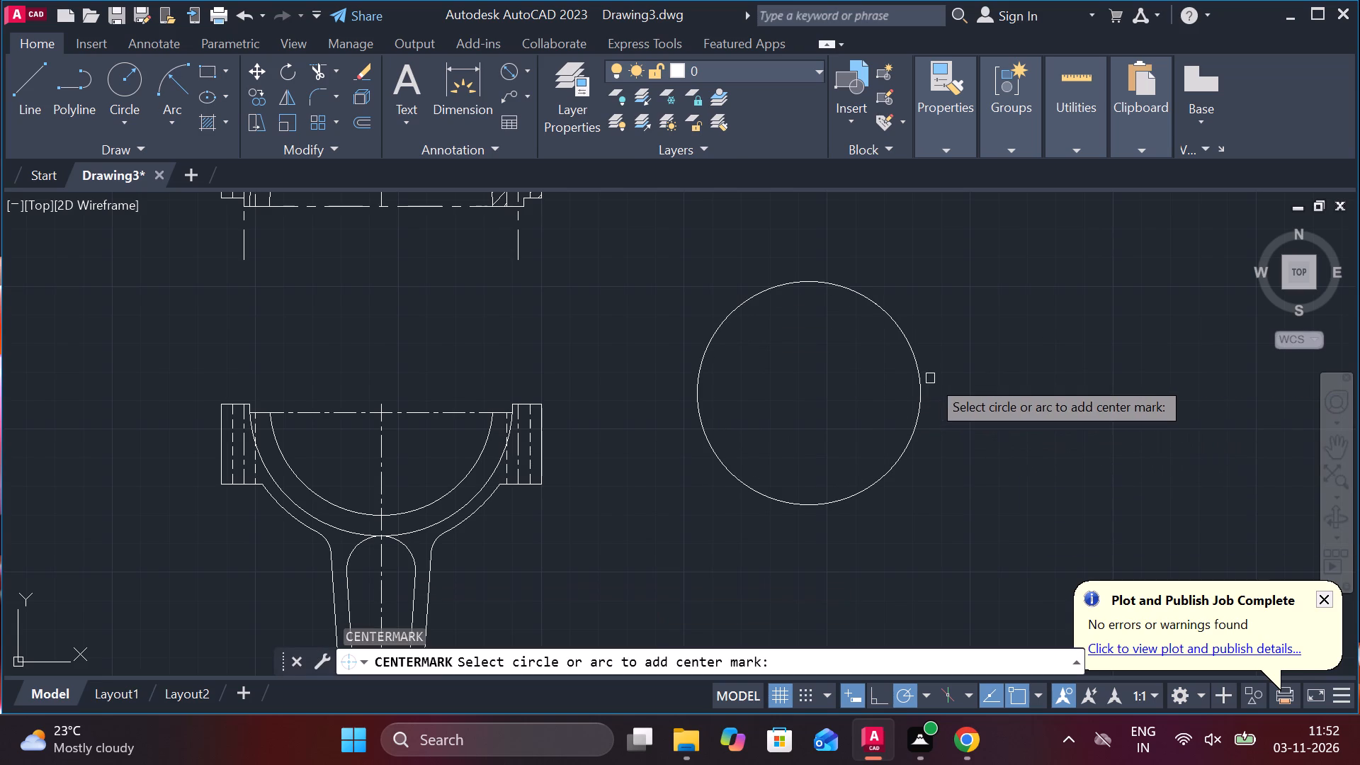
pyautogui.click(921, 378)
pyautogui.press('Escape')
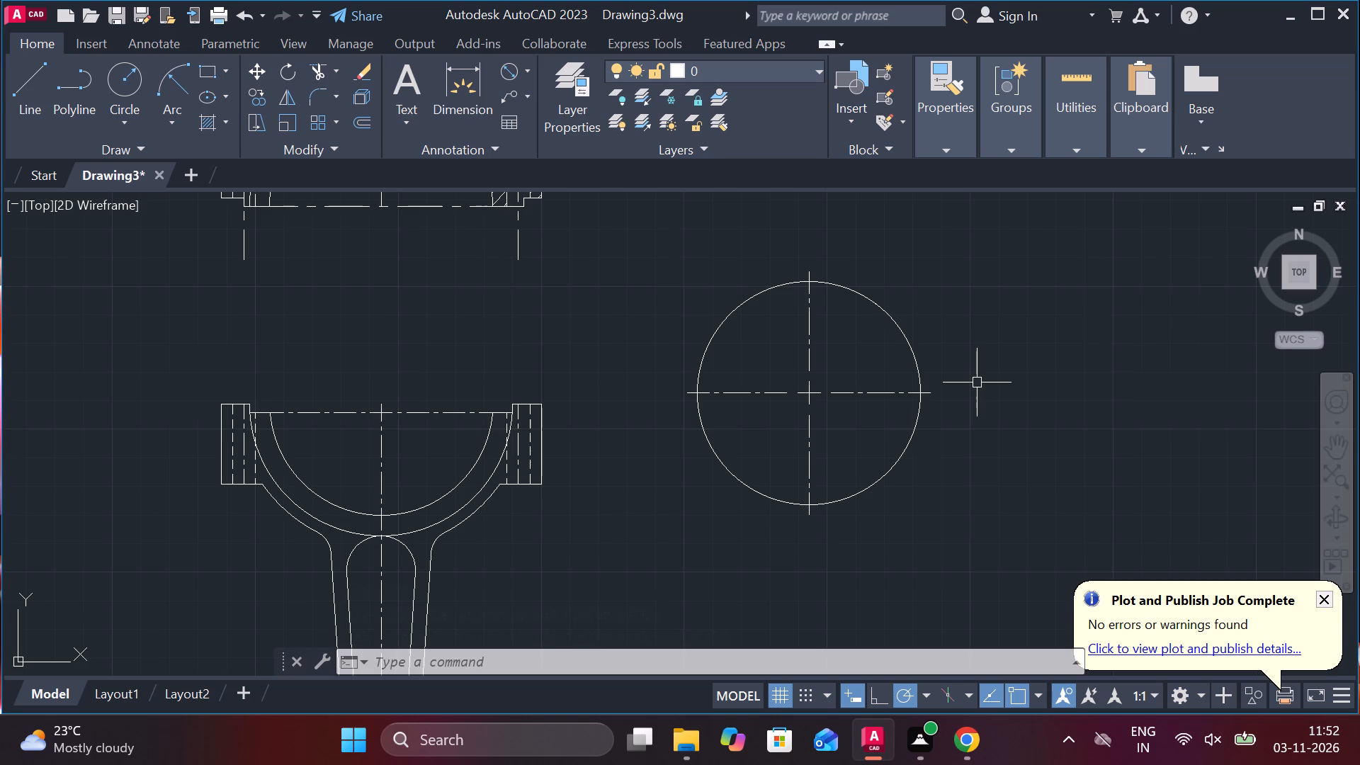
pyautogui.press('Escape')
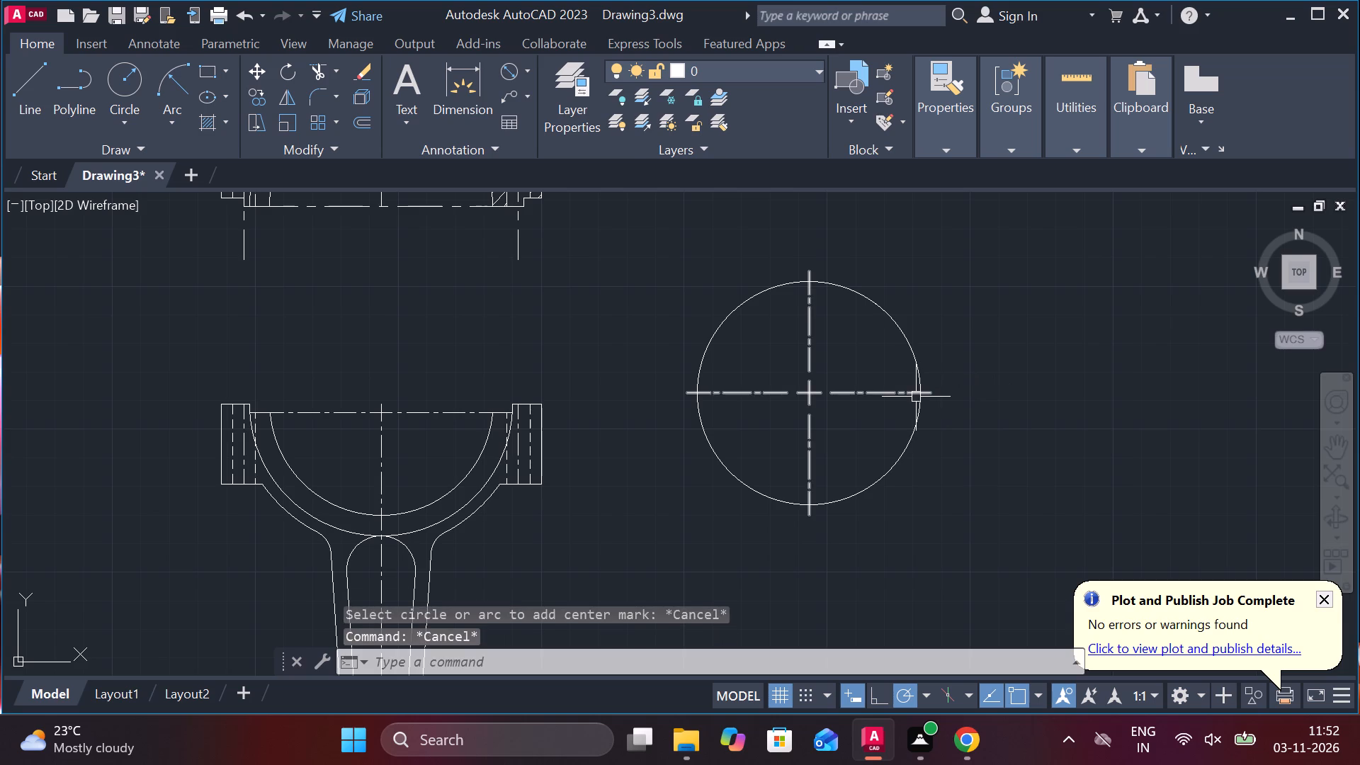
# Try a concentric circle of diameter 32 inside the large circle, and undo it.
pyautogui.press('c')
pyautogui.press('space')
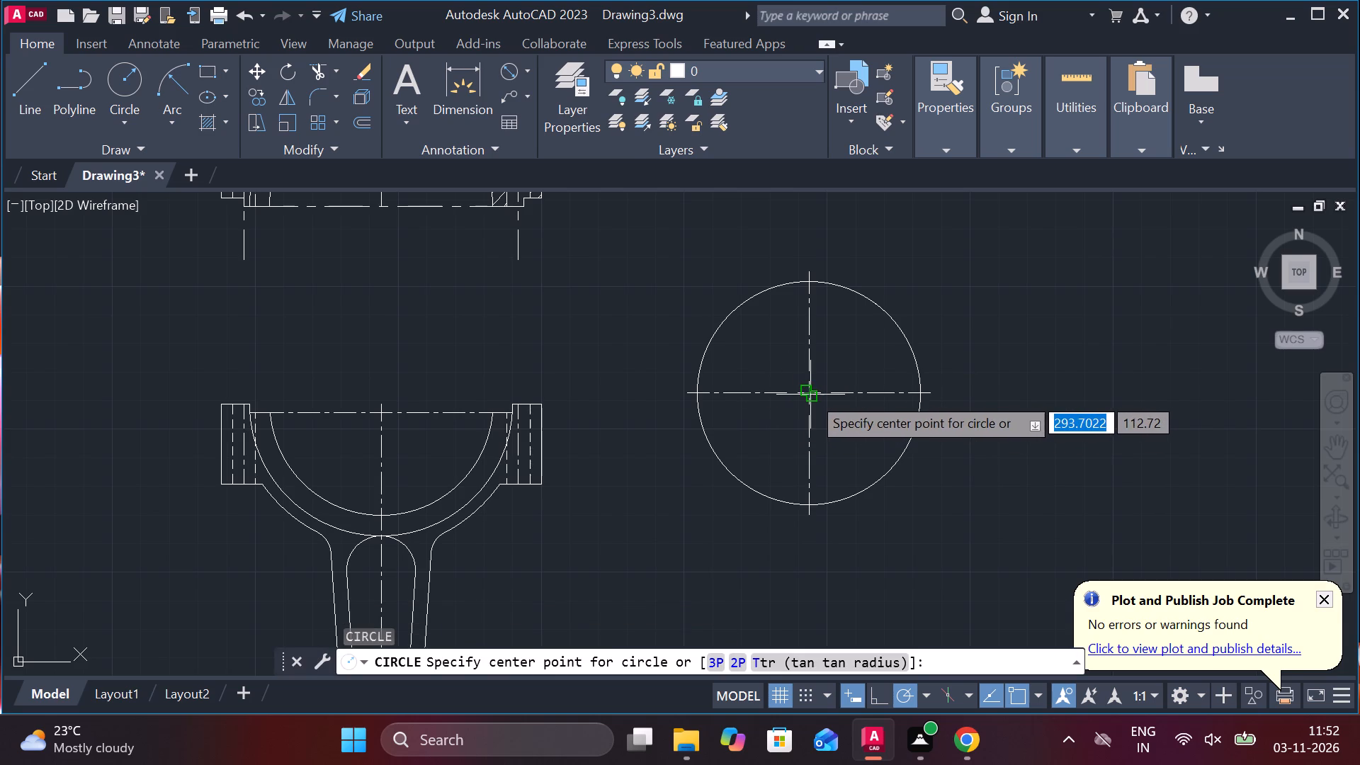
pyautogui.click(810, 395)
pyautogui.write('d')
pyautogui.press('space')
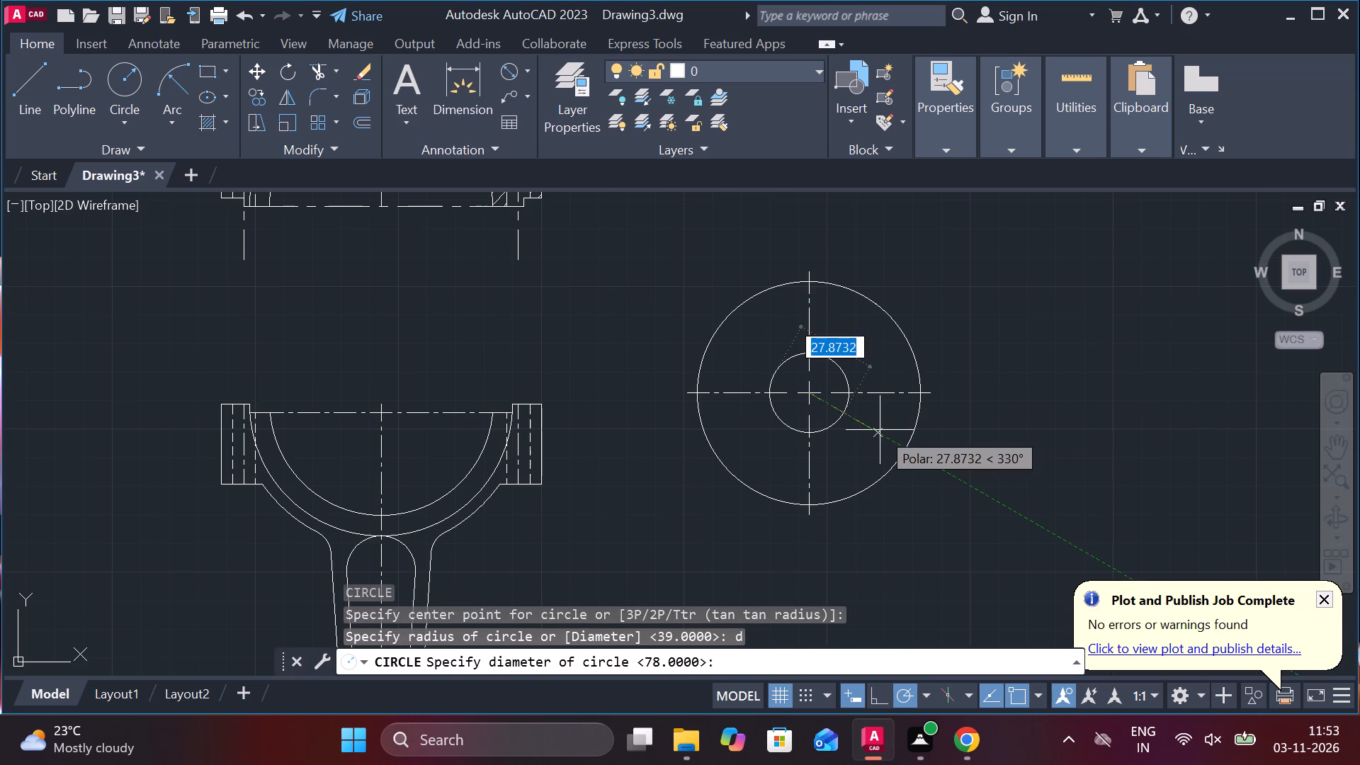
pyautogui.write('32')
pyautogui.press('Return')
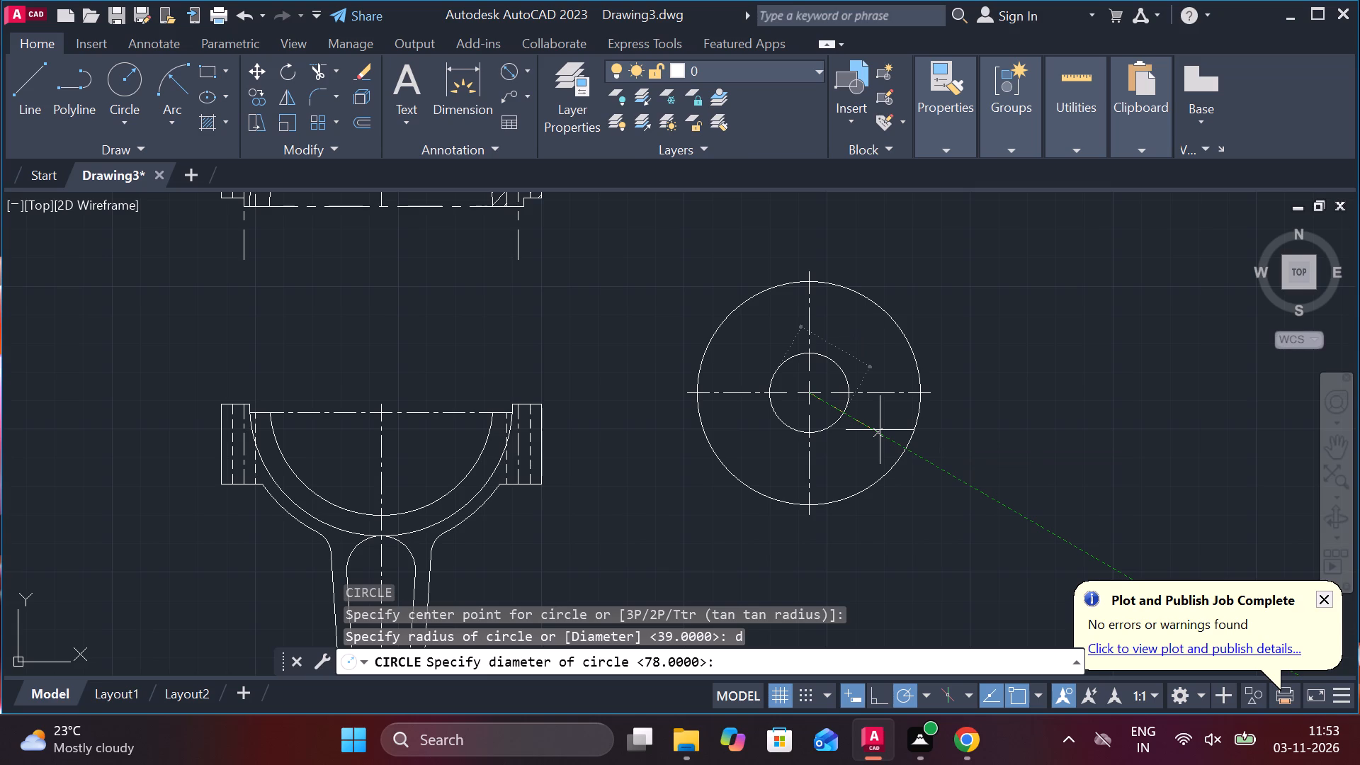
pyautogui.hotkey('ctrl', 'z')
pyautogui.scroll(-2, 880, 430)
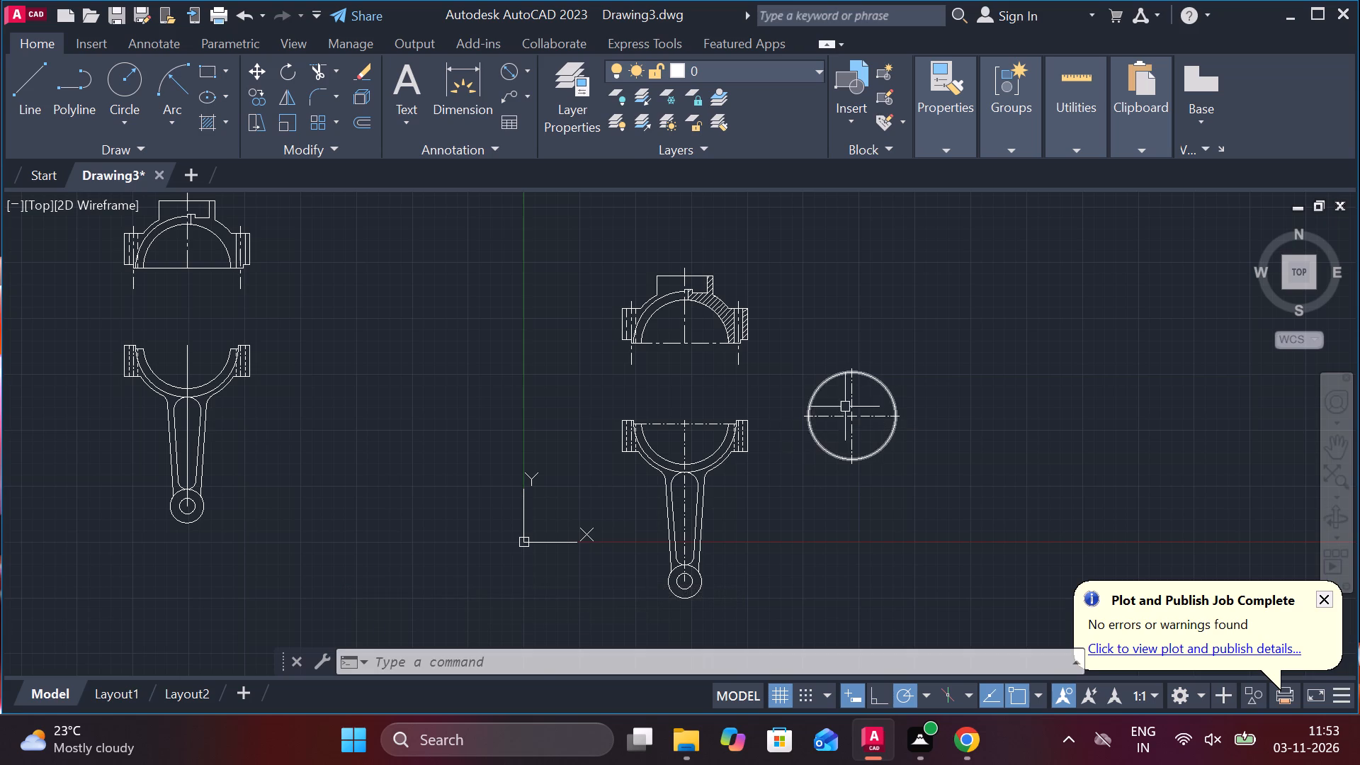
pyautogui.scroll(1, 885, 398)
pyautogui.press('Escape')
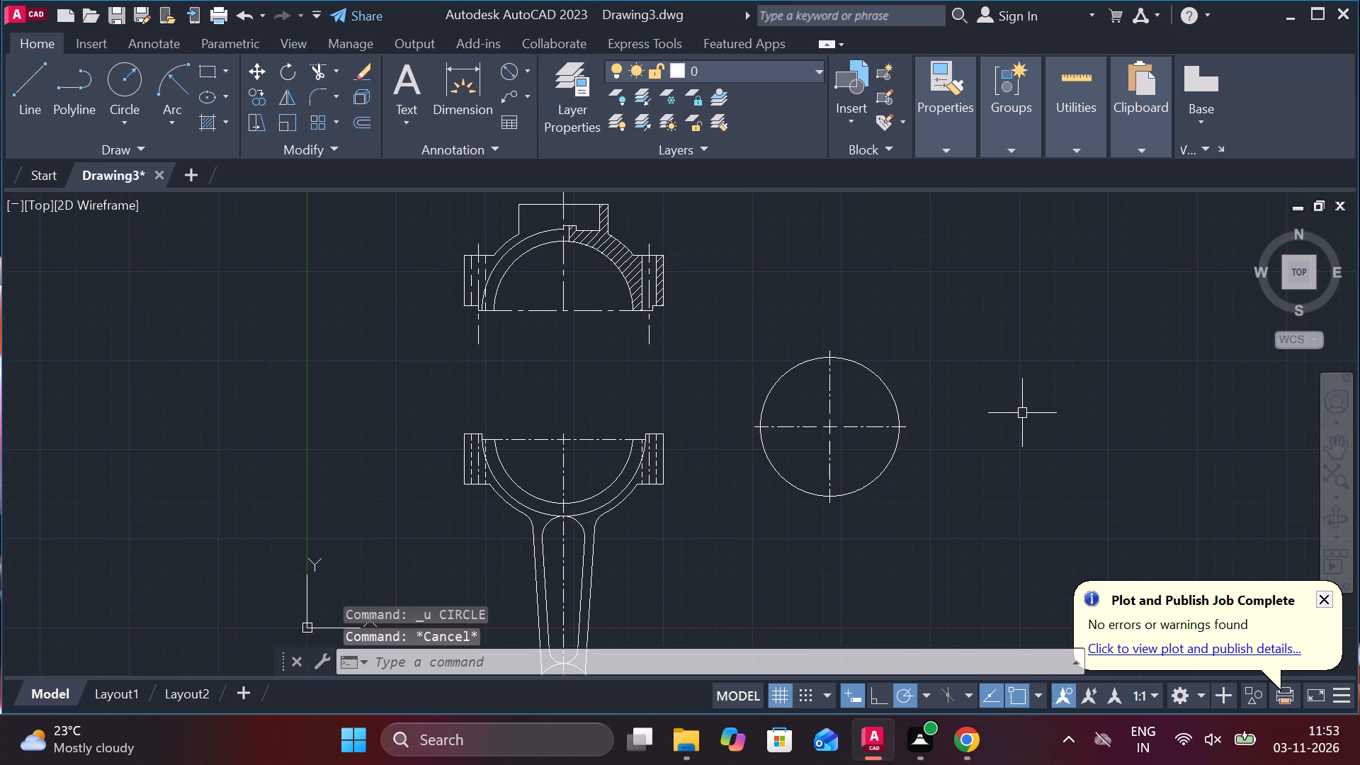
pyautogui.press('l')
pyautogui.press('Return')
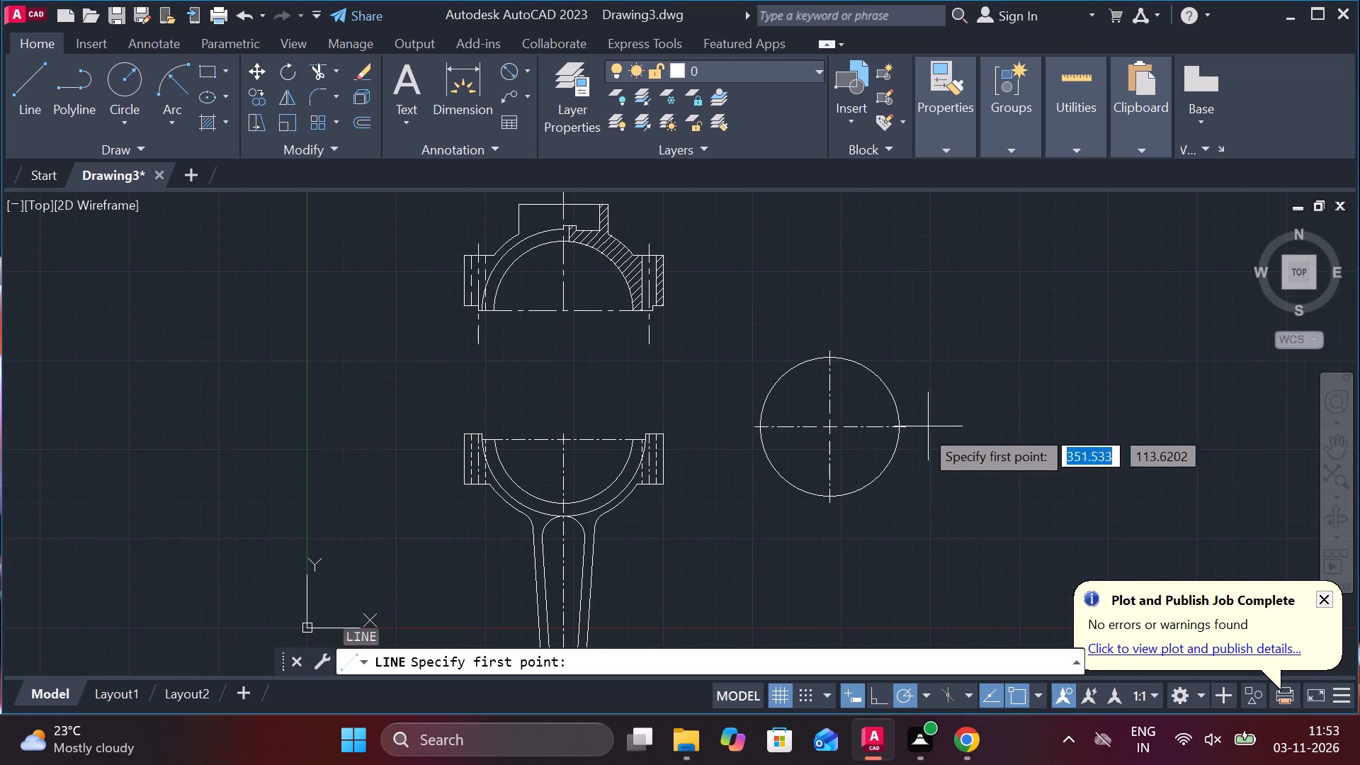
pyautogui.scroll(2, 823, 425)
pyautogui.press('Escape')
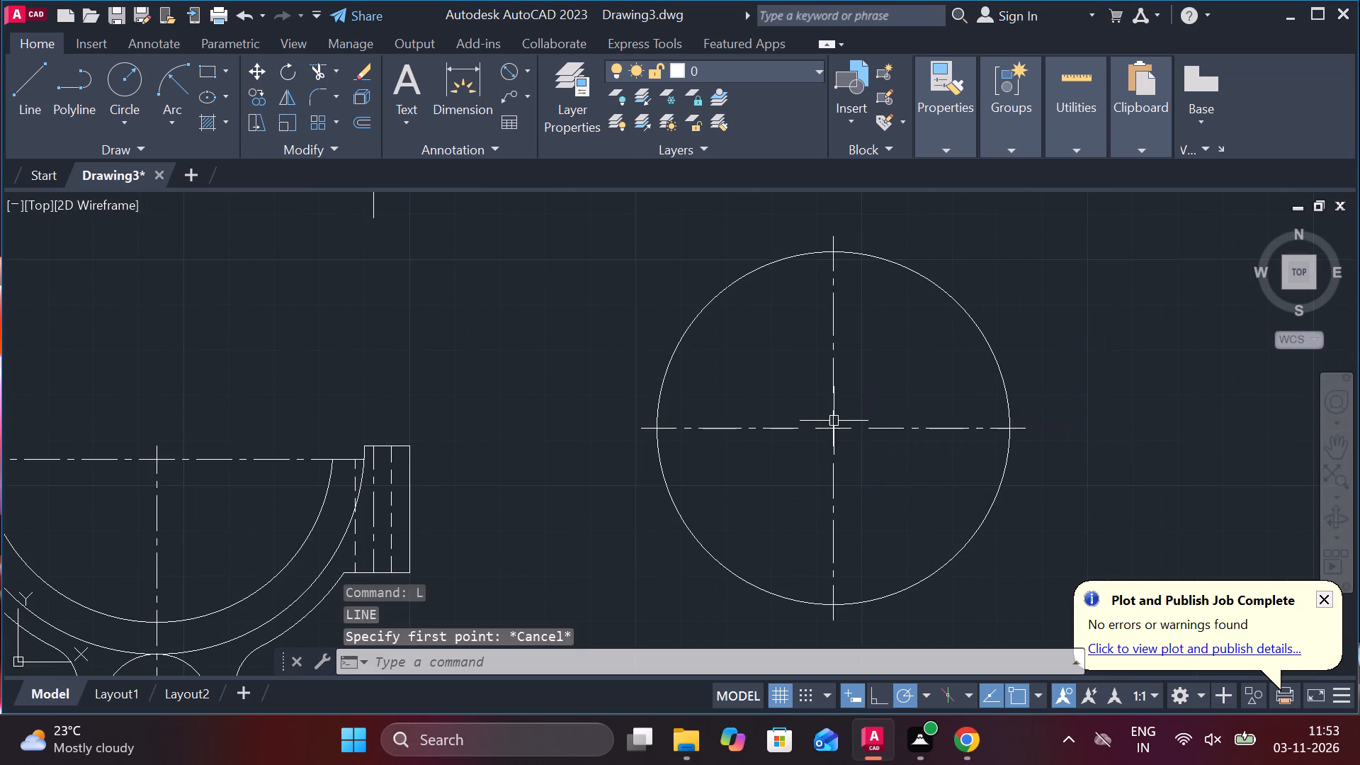
# Draw a circle of diameter 30 at the centre of the large circle.
pyautogui.press('c')
pyautogui.press('space')
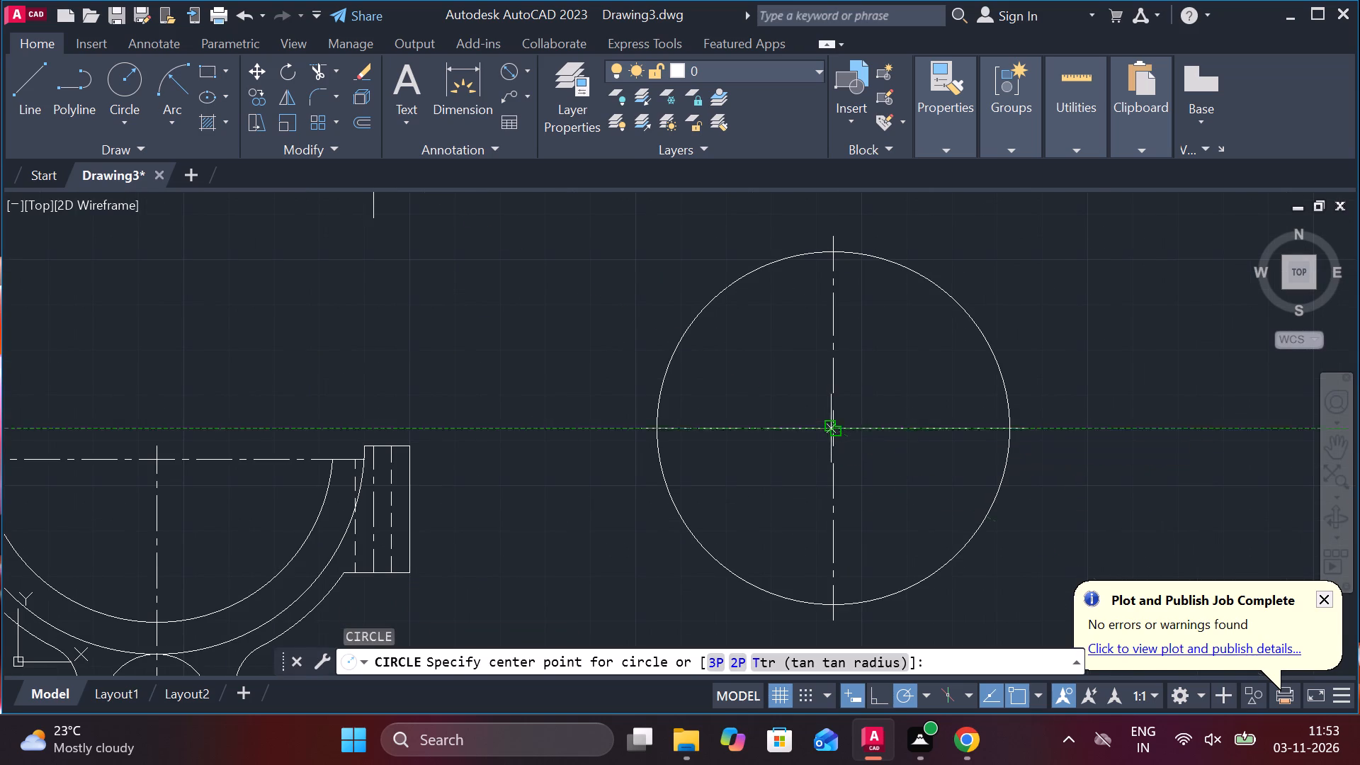
pyautogui.click(832, 429)
pyautogui.write('d')
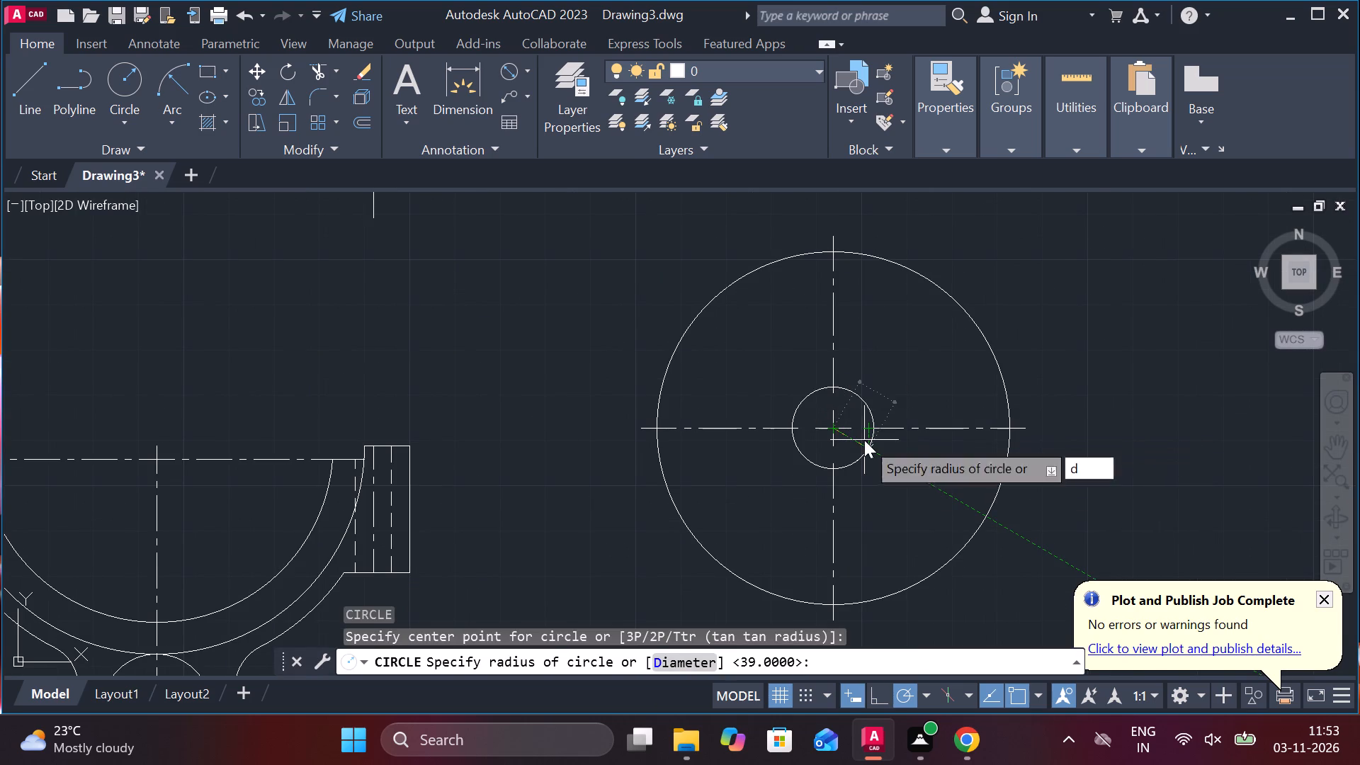
pyautogui.press('space')
pyautogui.write('30')
pyautogui.press('Return')
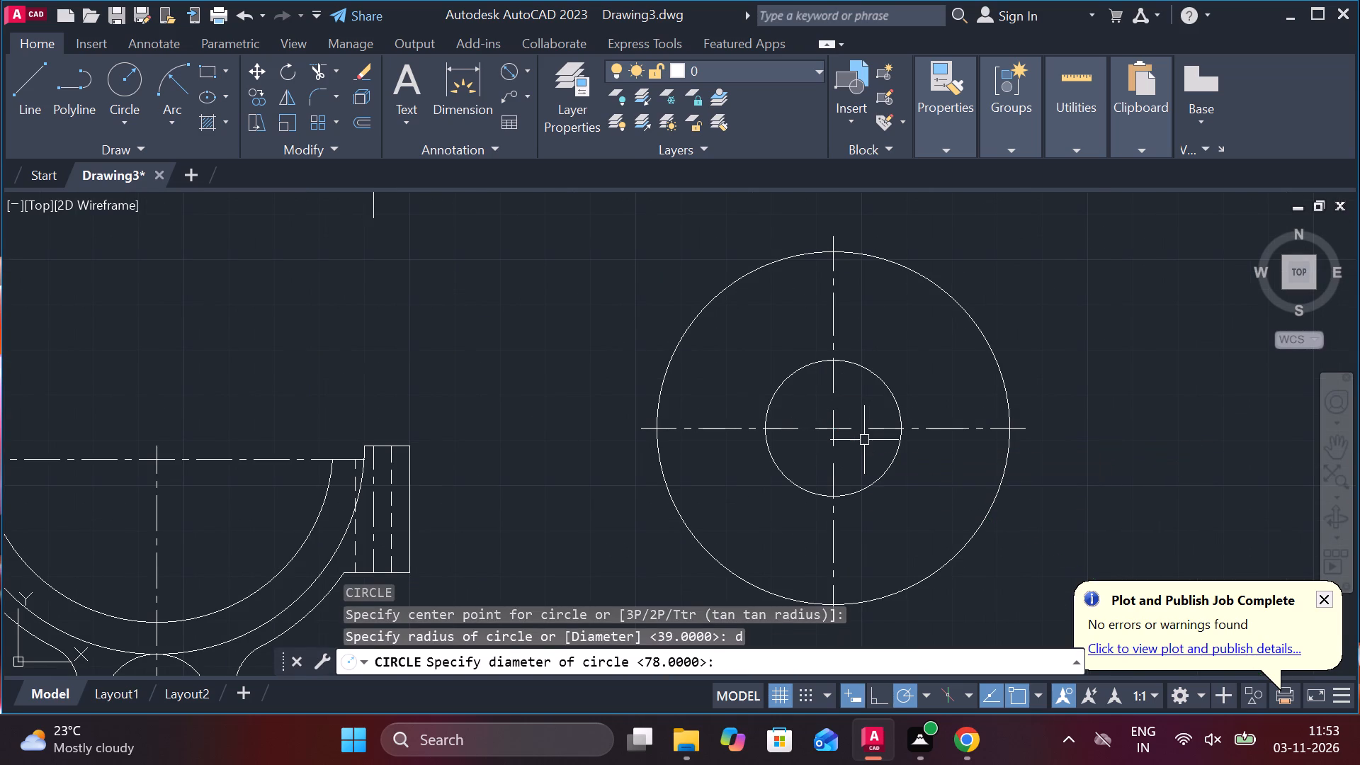
# Move the 30-diameter circle 16 straight up from the large circle's centre.
pyautogui.click(870, 484)
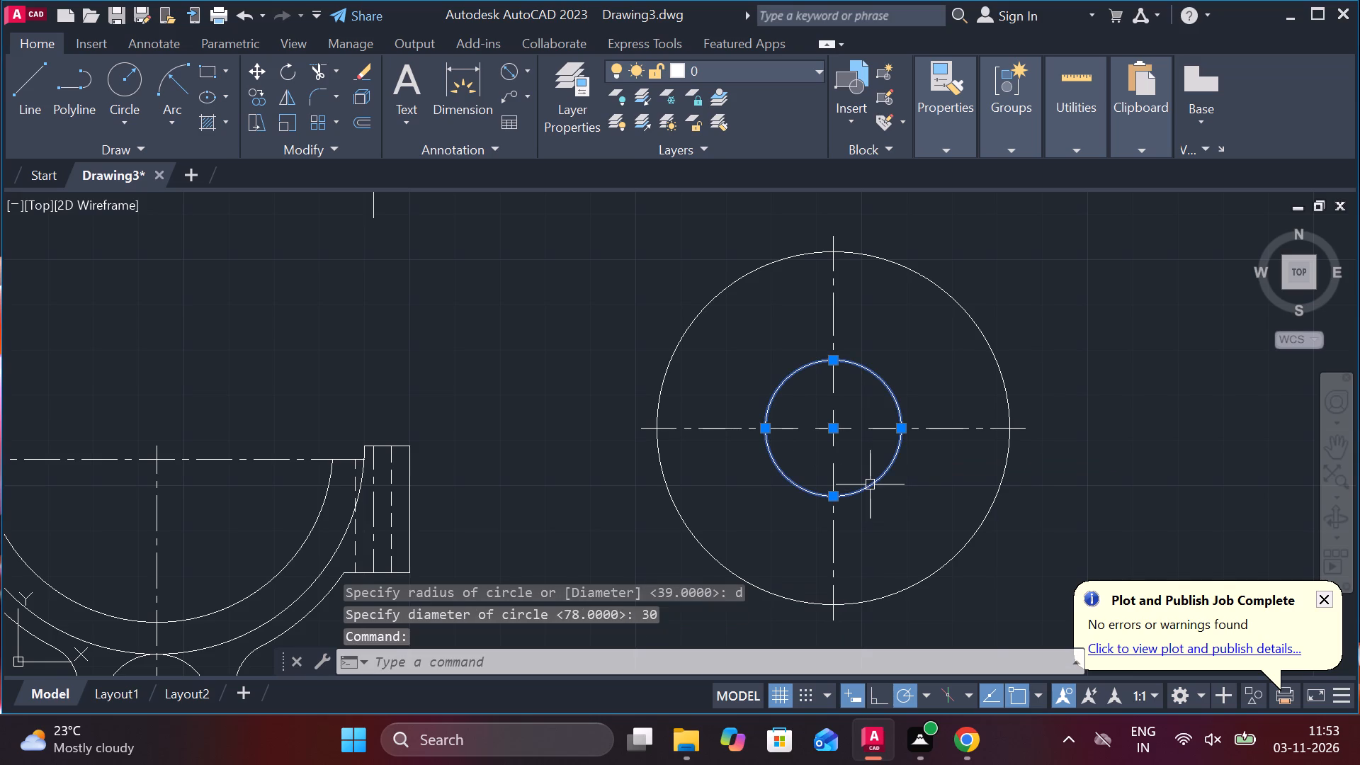
pyautogui.press('m')
pyautogui.press('Return')
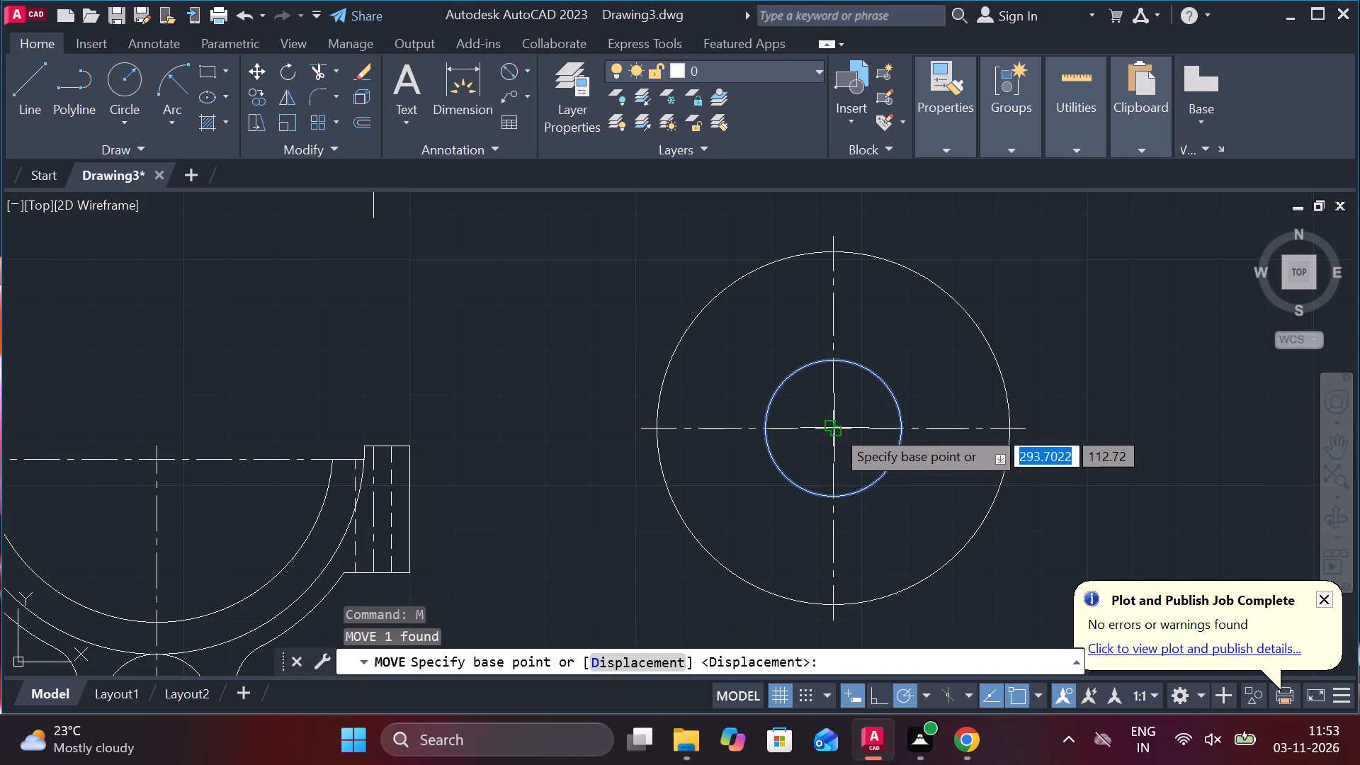
pyautogui.click(834, 428)
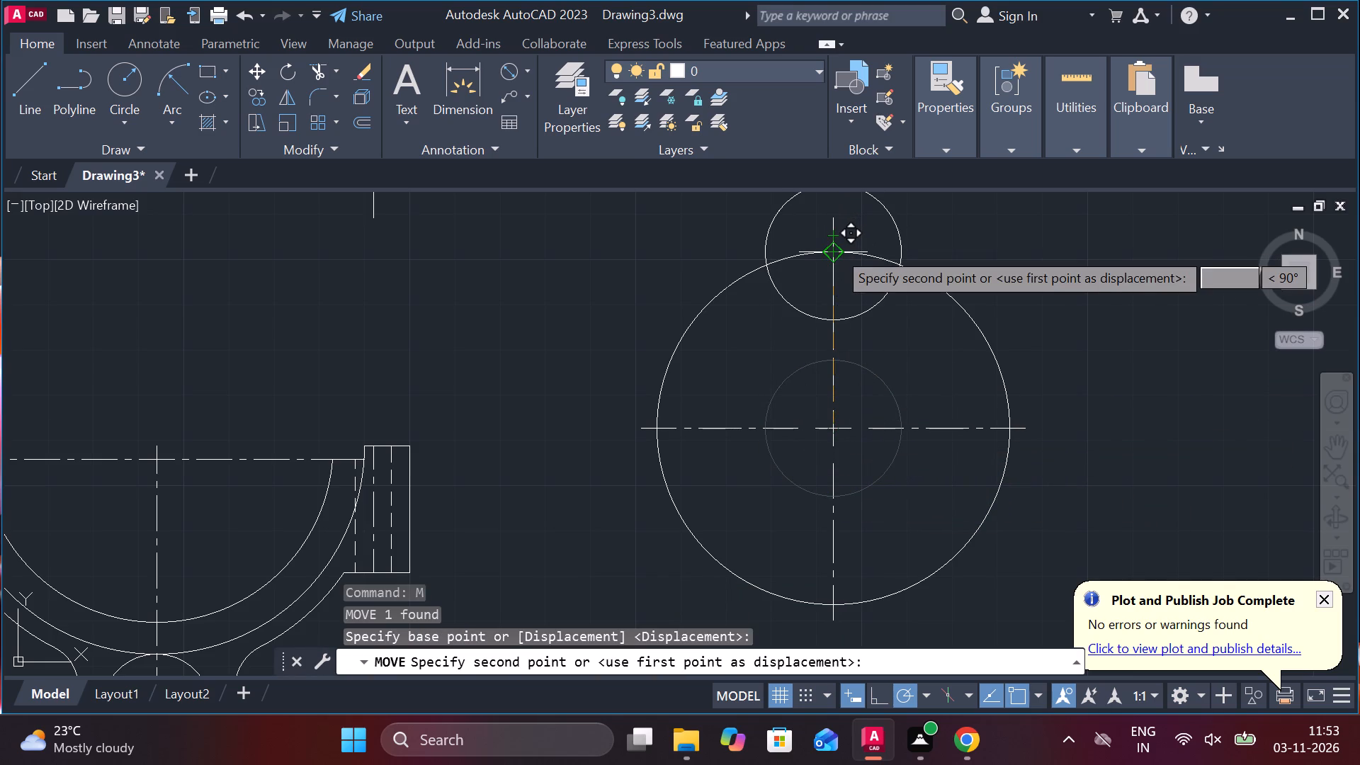
pyautogui.write('16')
pyautogui.press('Return')
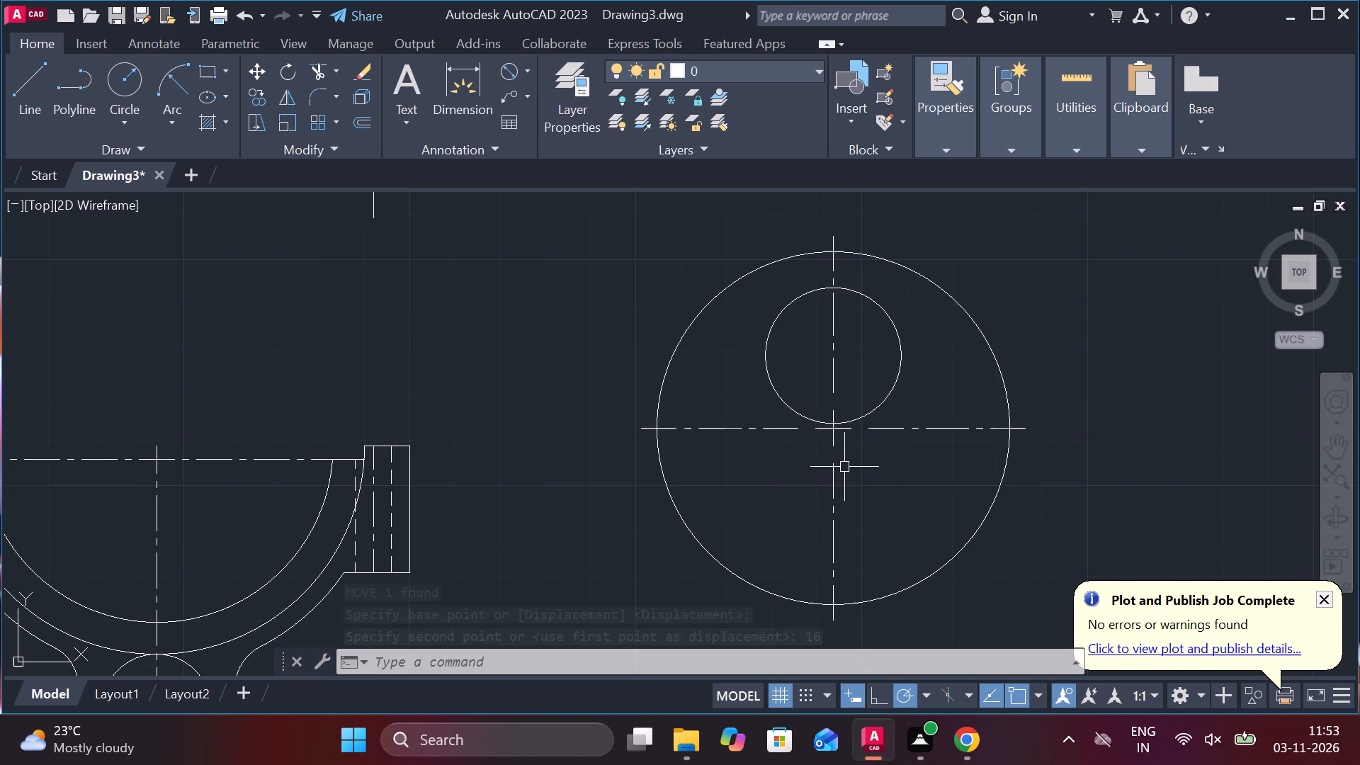
# Draw a circle of radius 32 concentric with the 78-diameter circle.
pyautogui.write('c')
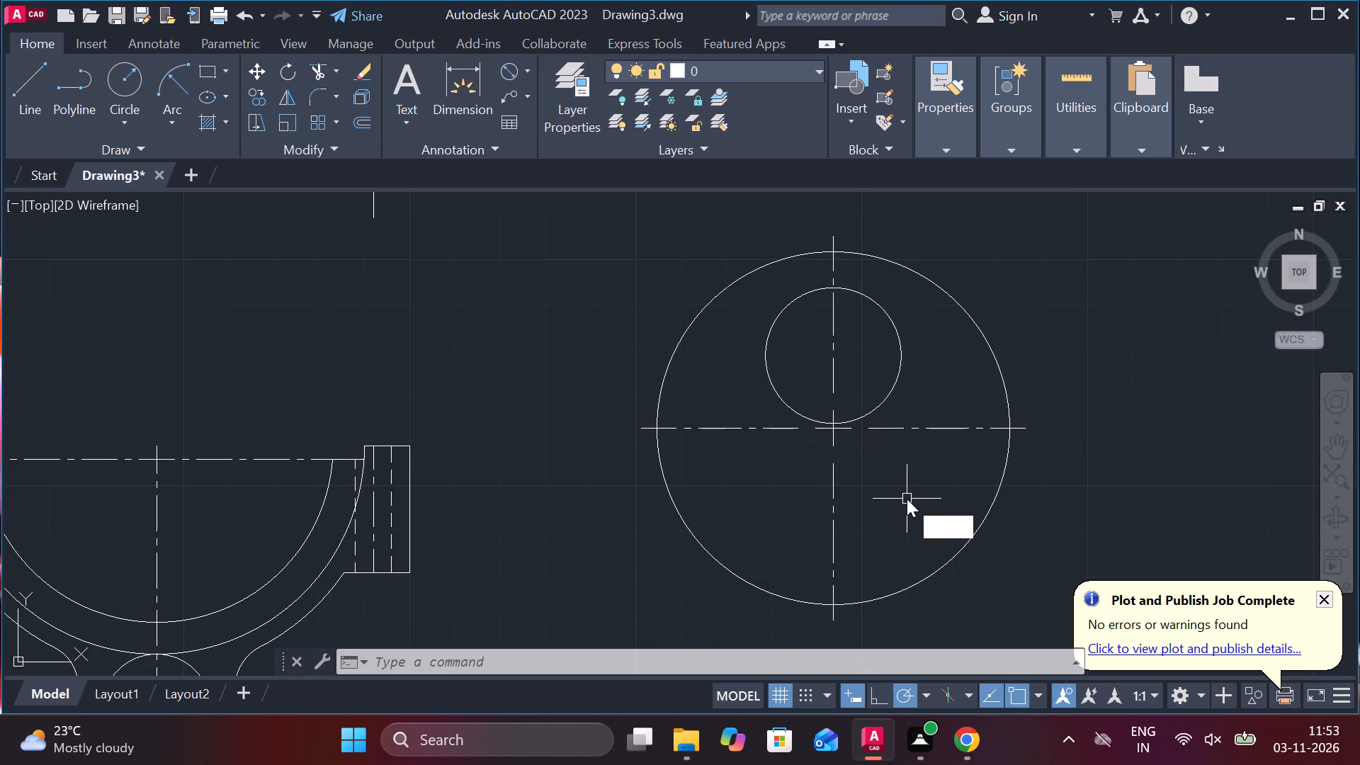
pyautogui.press('space')
pyautogui.click(838, 429)
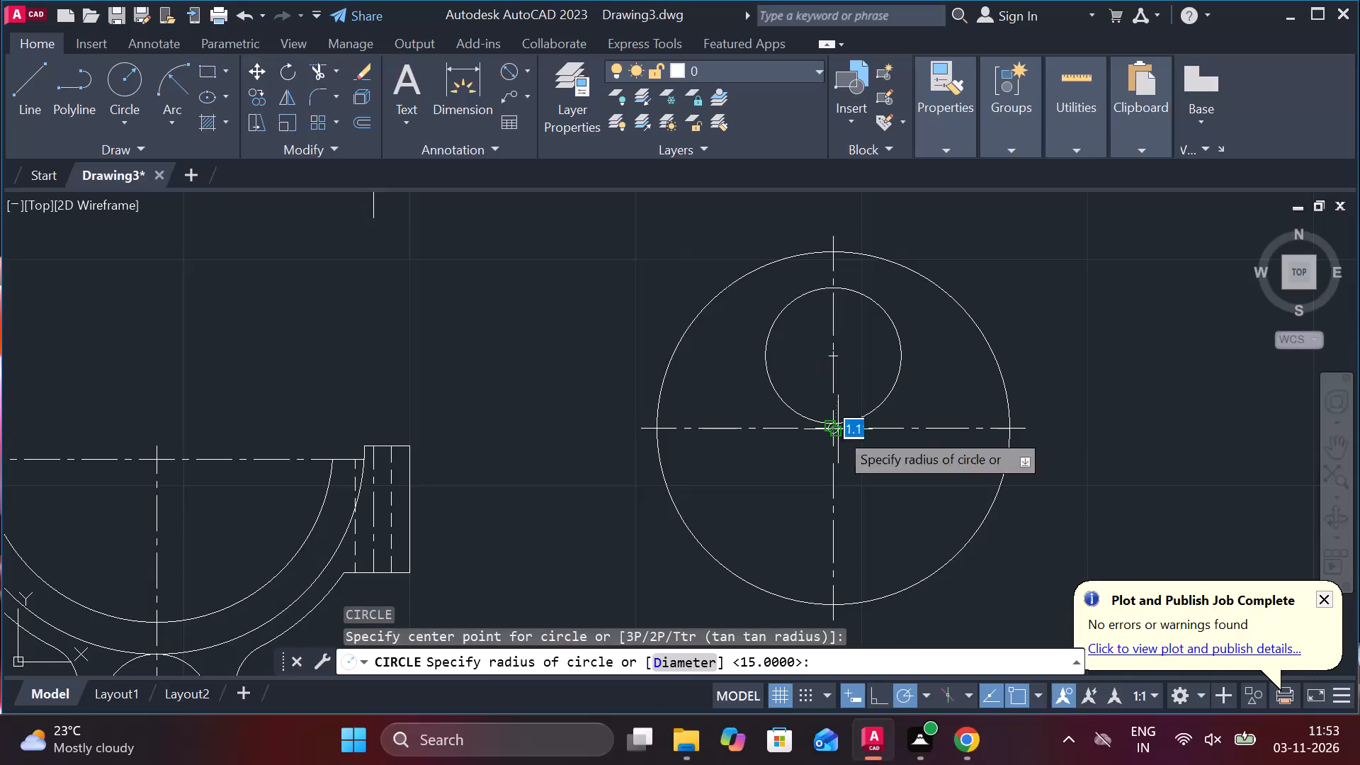
pyautogui.write('32')
pyautogui.press('space')
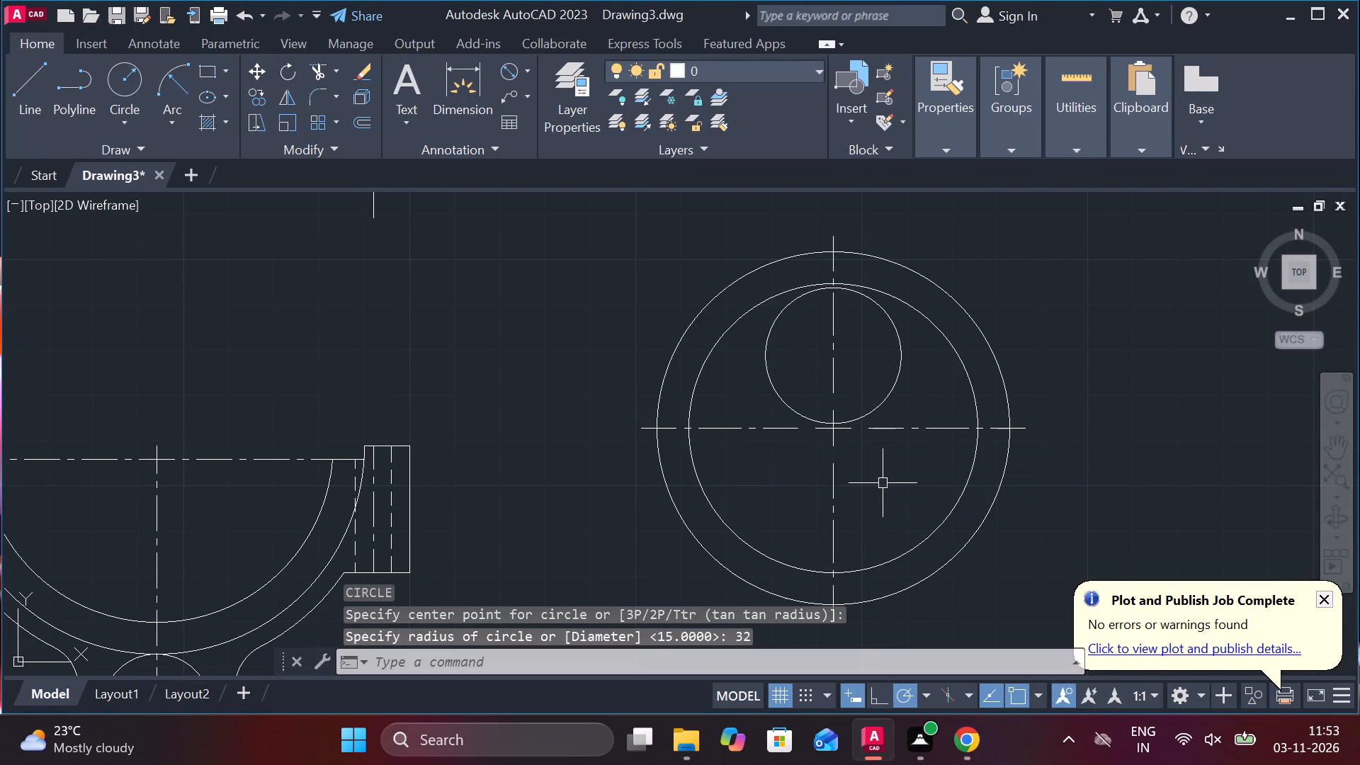
# Draw connected lines from the small circle's centre: 24 down, 10 to the right, and a short segment vertically up.
pyautogui.moveTo(823, 525); pyautogui.dragTo(817, 542, button='middle')
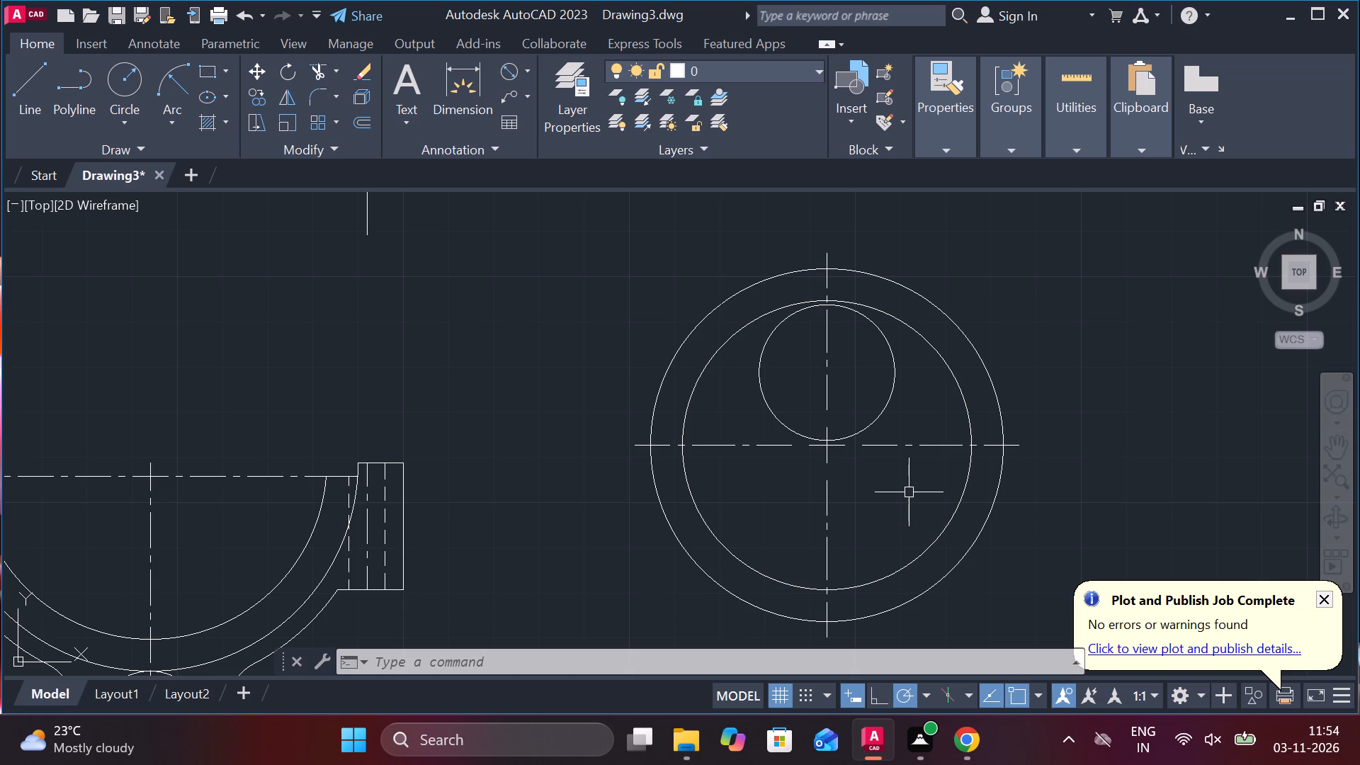
pyautogui.scroll(1, 909, 489)
pyautogui.press('Escape')
pyautogui.moveTo(941, 472); pyautogui.dragTo(779, 432, button='middle')
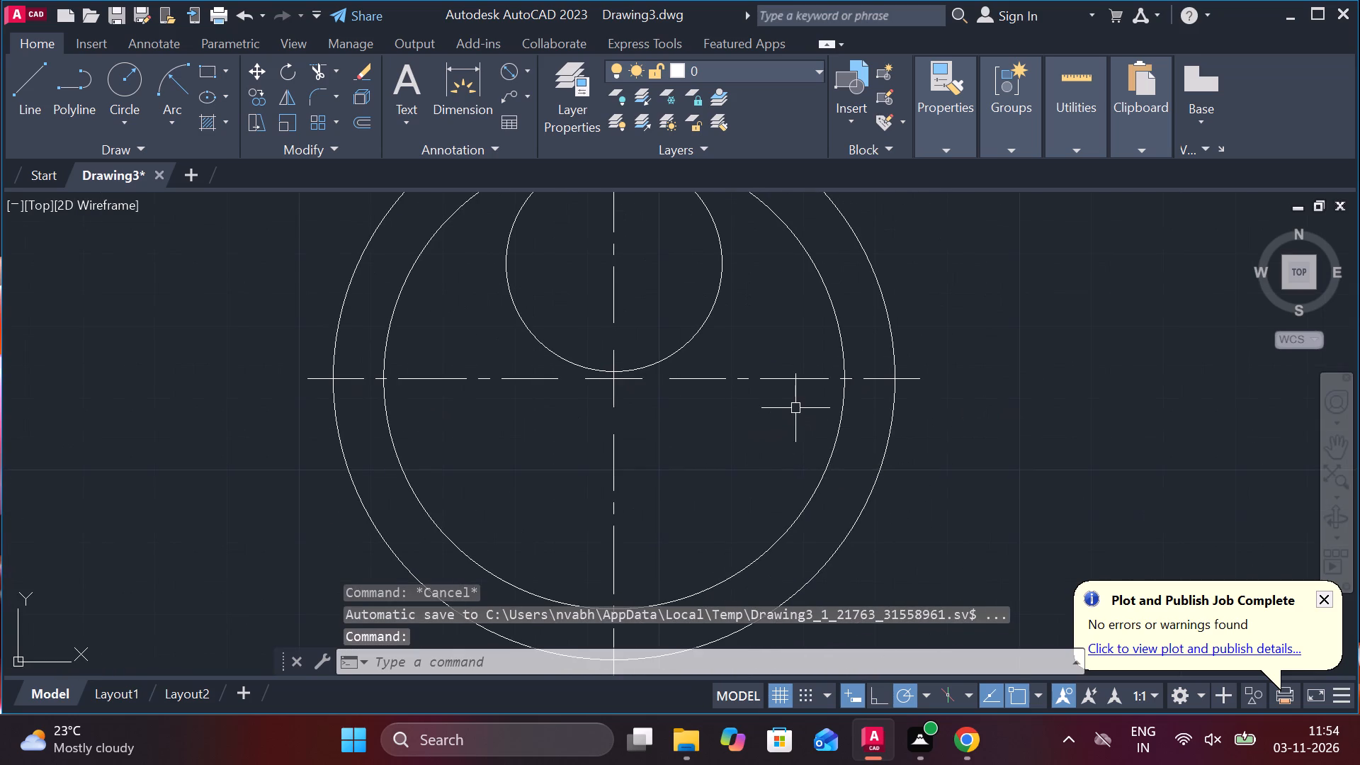
pyautogui.moveTo(799, 407); pyautogui.dragTo(803, 429, button='middle')
pyautogui.press('l')
pyautogui.press('Return')
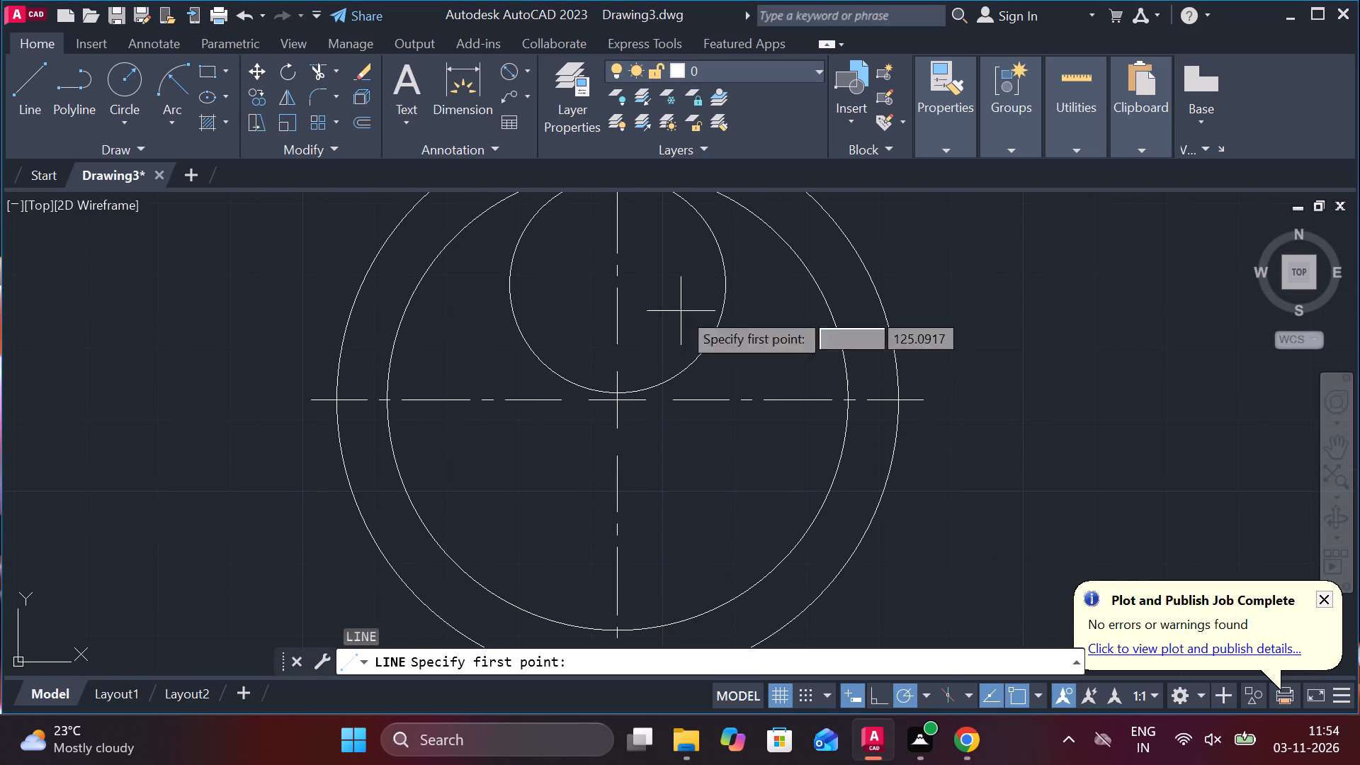
pyautogui.click(612, 290)
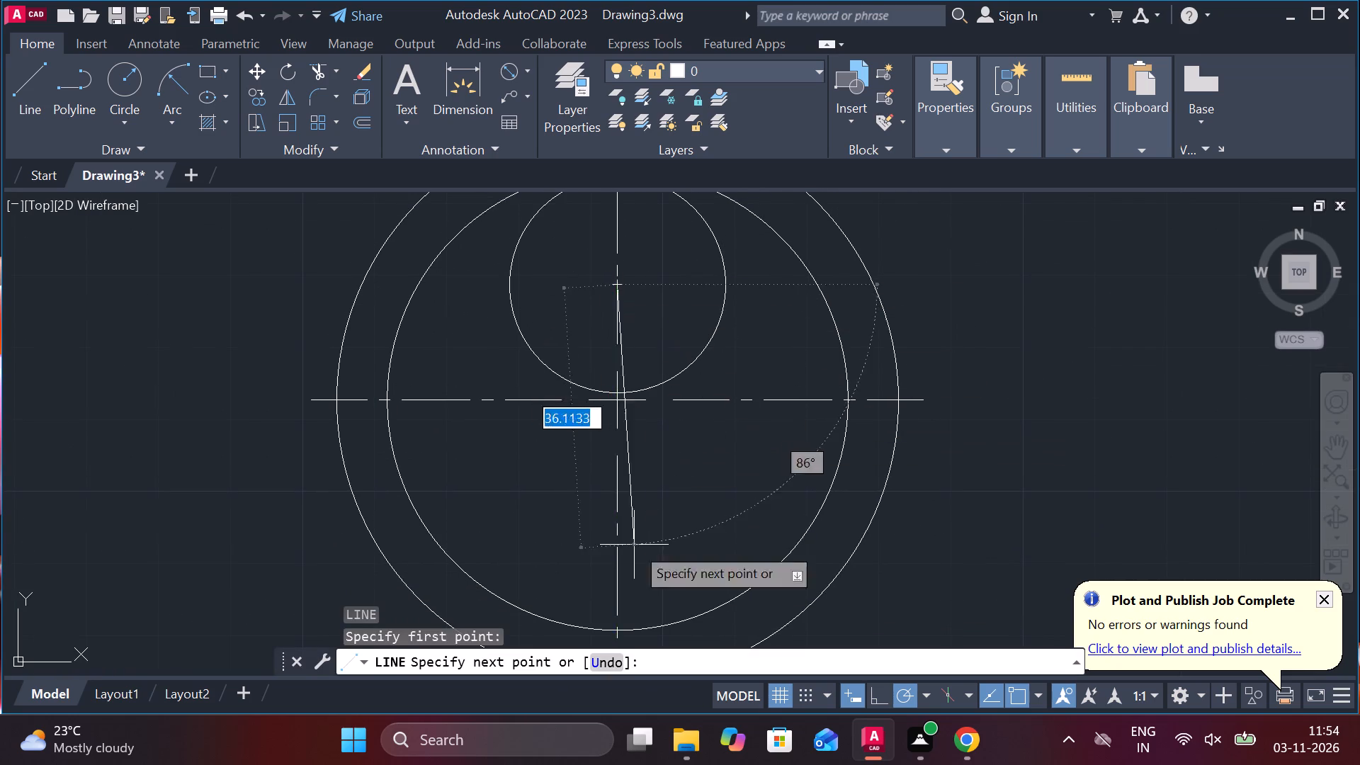
pyautogui.moveTo(634, 545); pyautogui.dragTo(621, 404, button='middle')
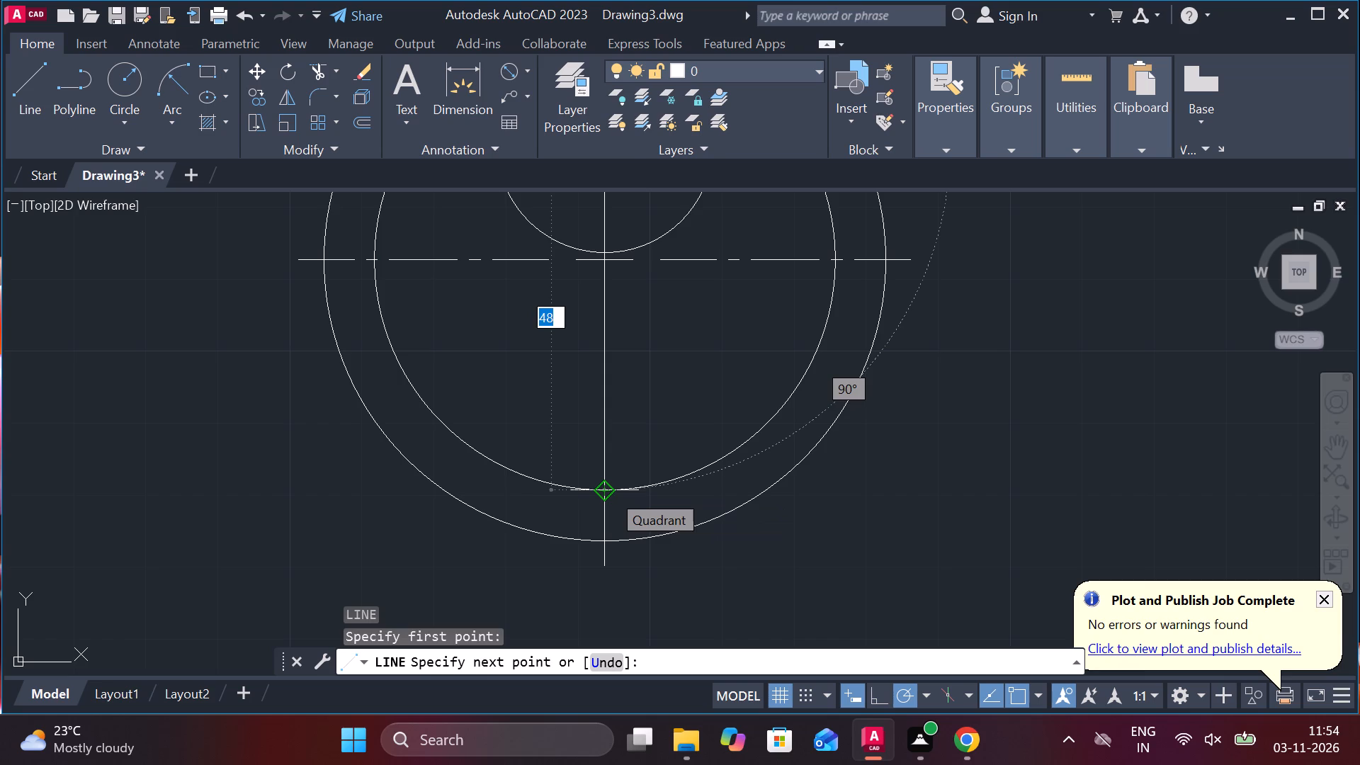
pyautogui.write('24')
pyautogui.press('space')
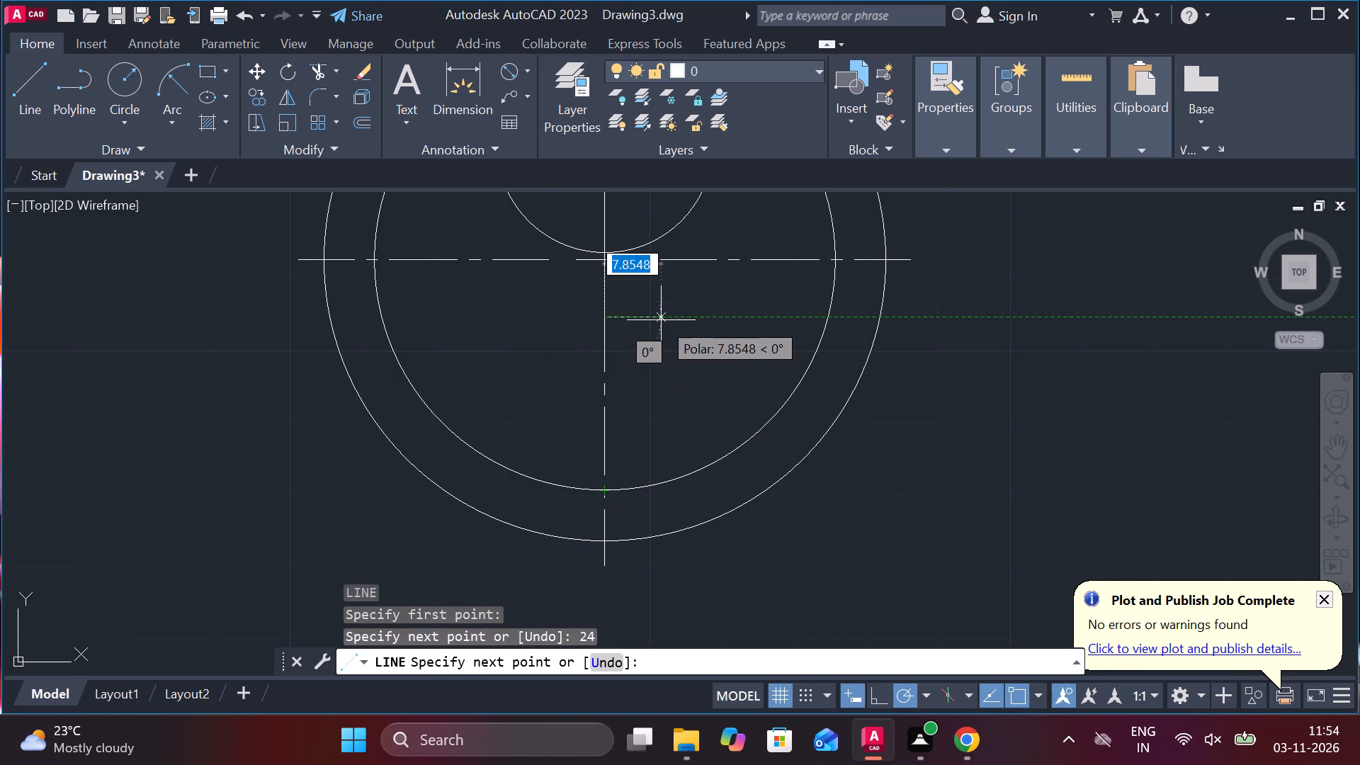
pyautogui.scroll(1, 658, 320)
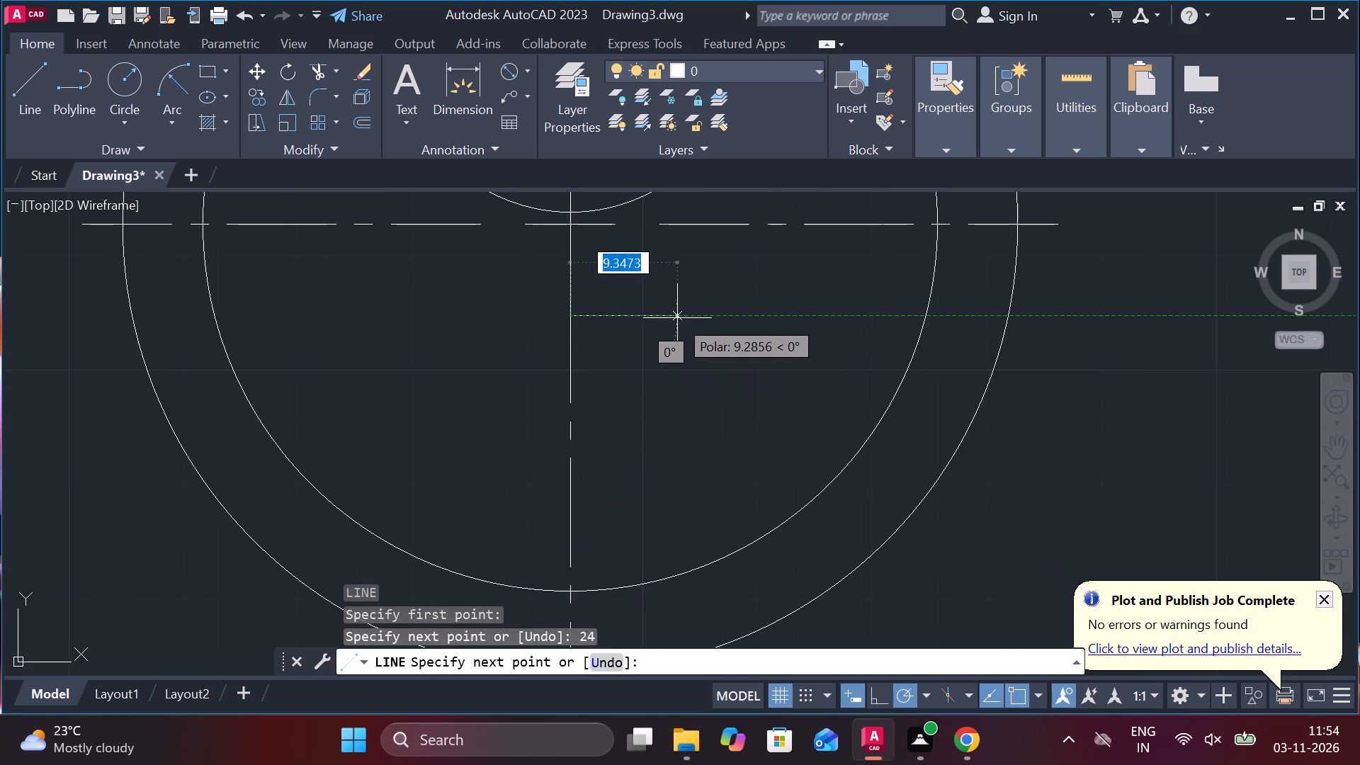
pyautogui.write('10')
pyautogui.press('Return')
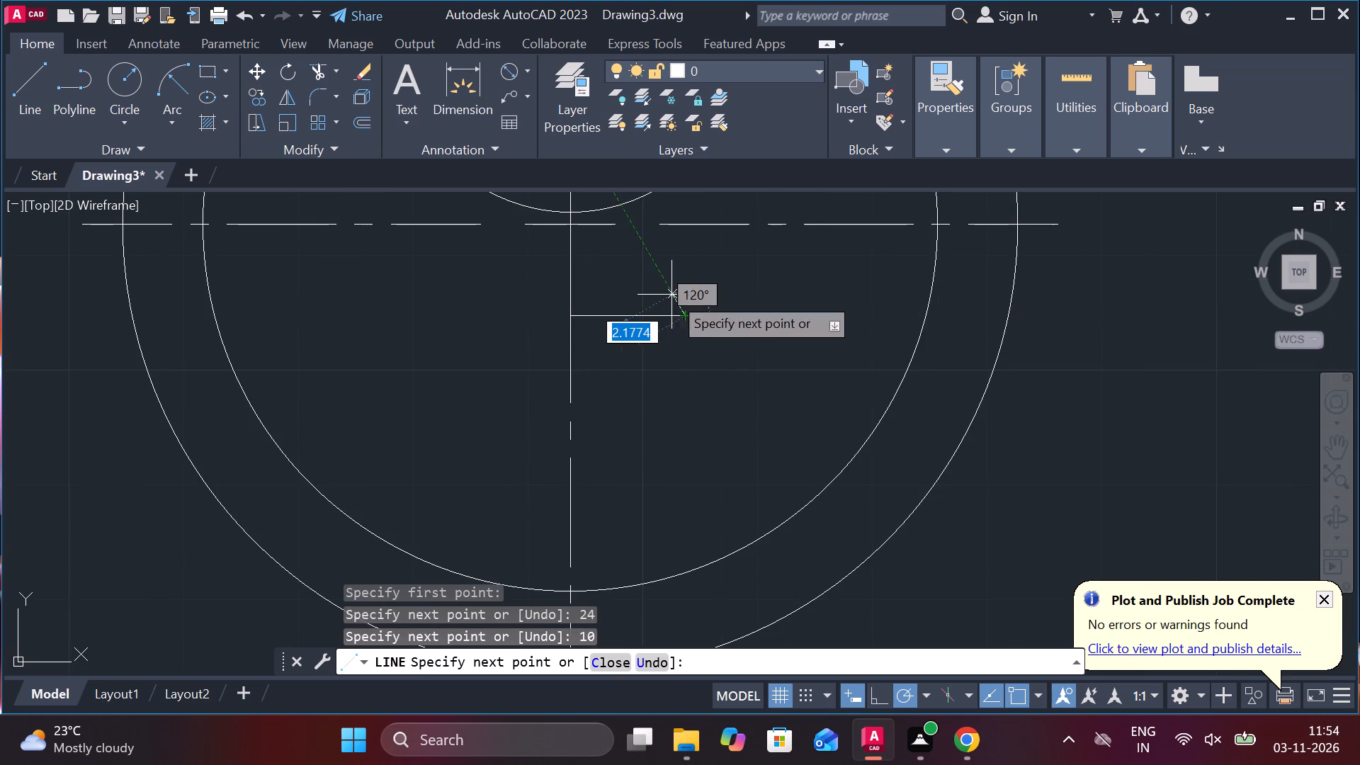
pyautogui.moveTo(676, 295); pyautogui.dragTo(702, 375, button='middle')
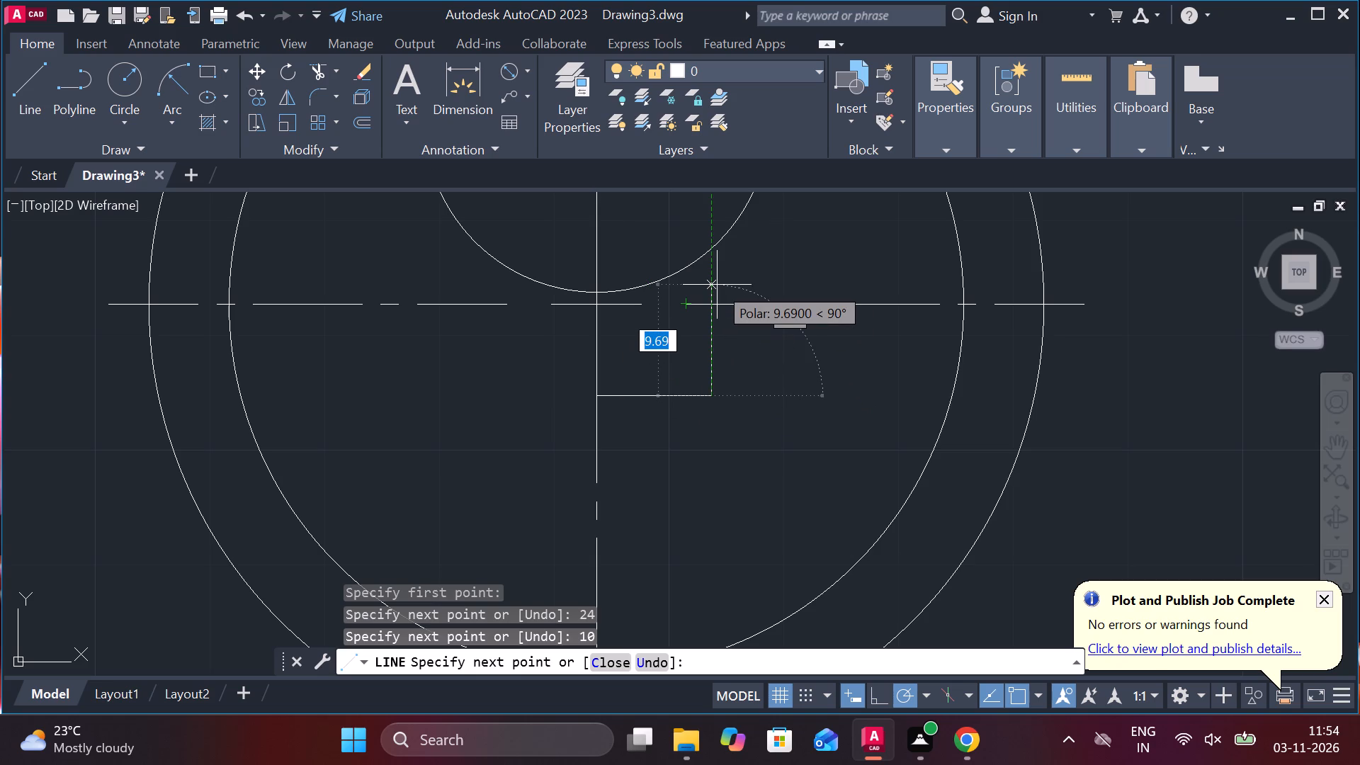
pyautogui.click(715, 330)
pyautogui.press('Escape')
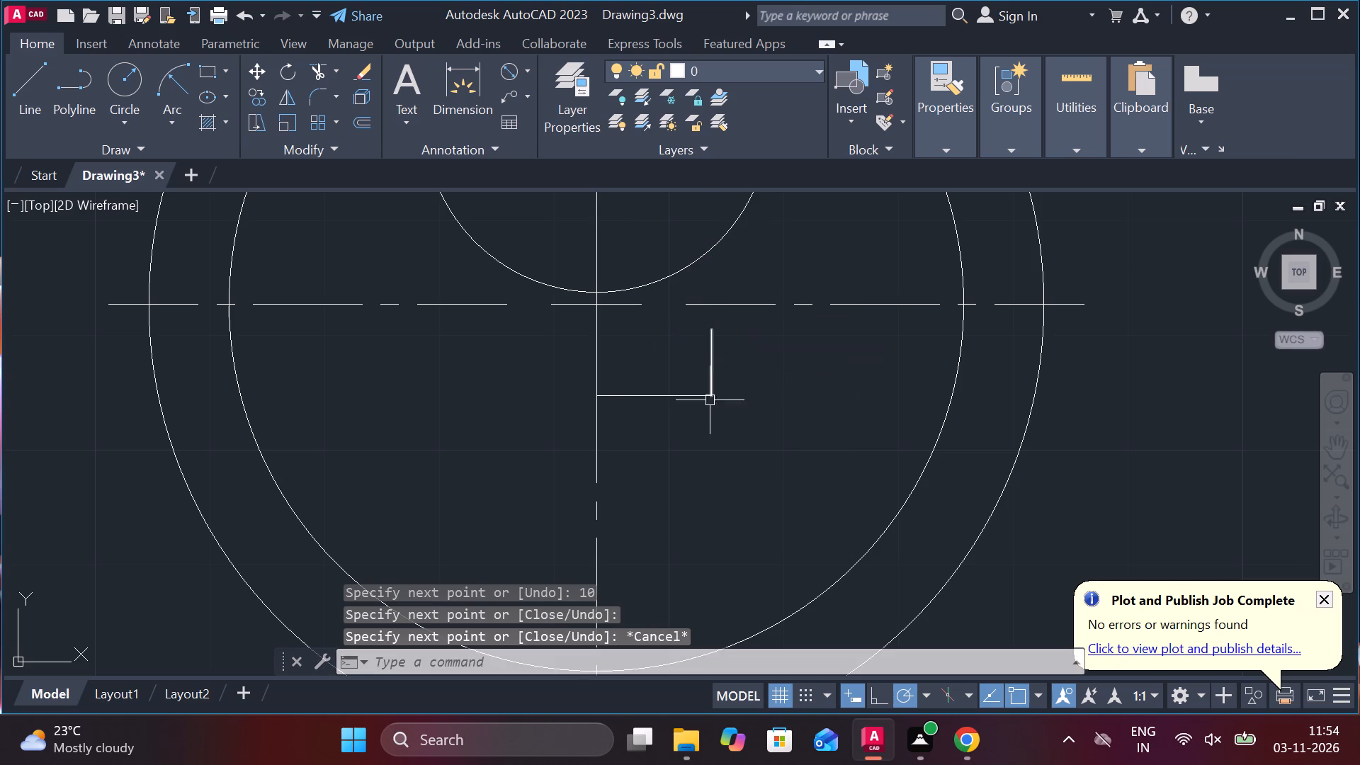
# Draw connected lines from the bottom end of the 24-long vertical line: 10 to the left and 4 up.
pyautogui.press('l')
pyautogui.press('Return')
pyautogui.click(590, 390)
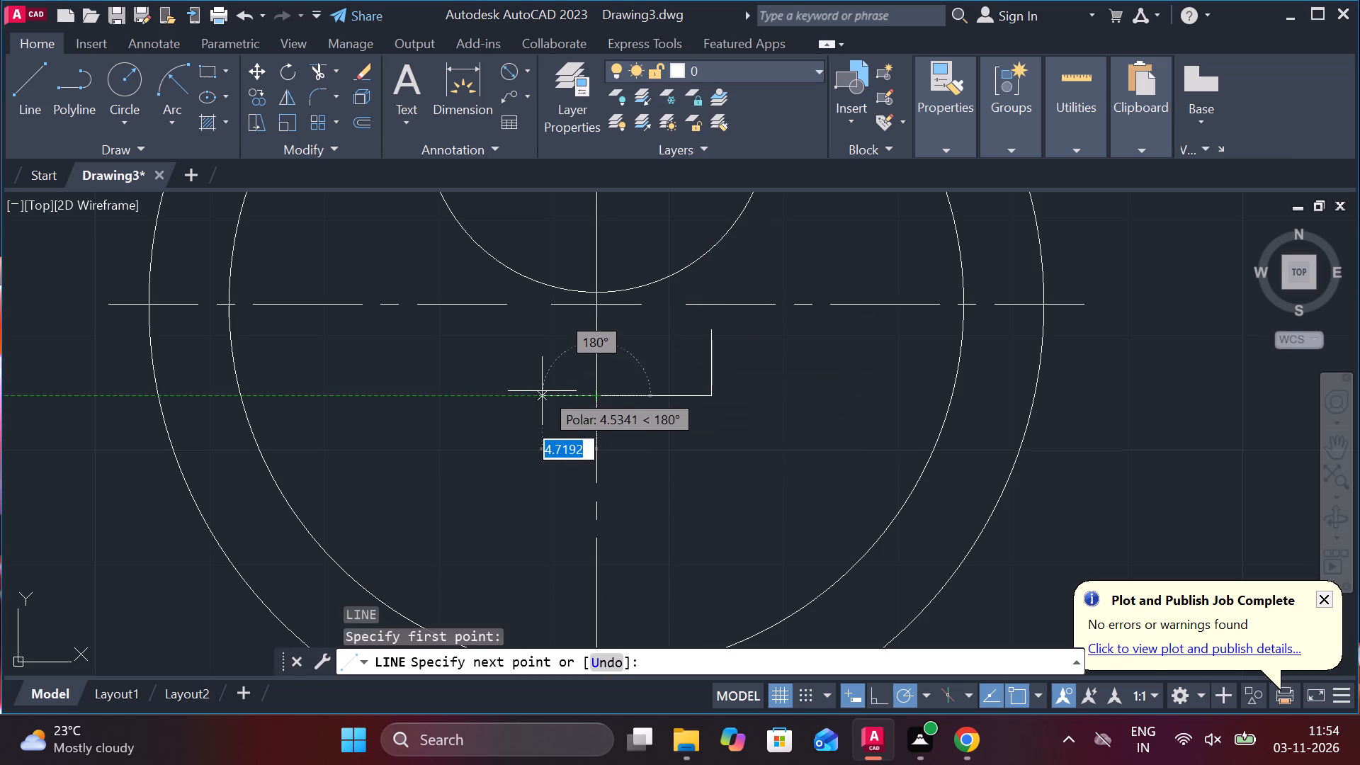
pyautogui.write('10')
pyautogui.press('Return')
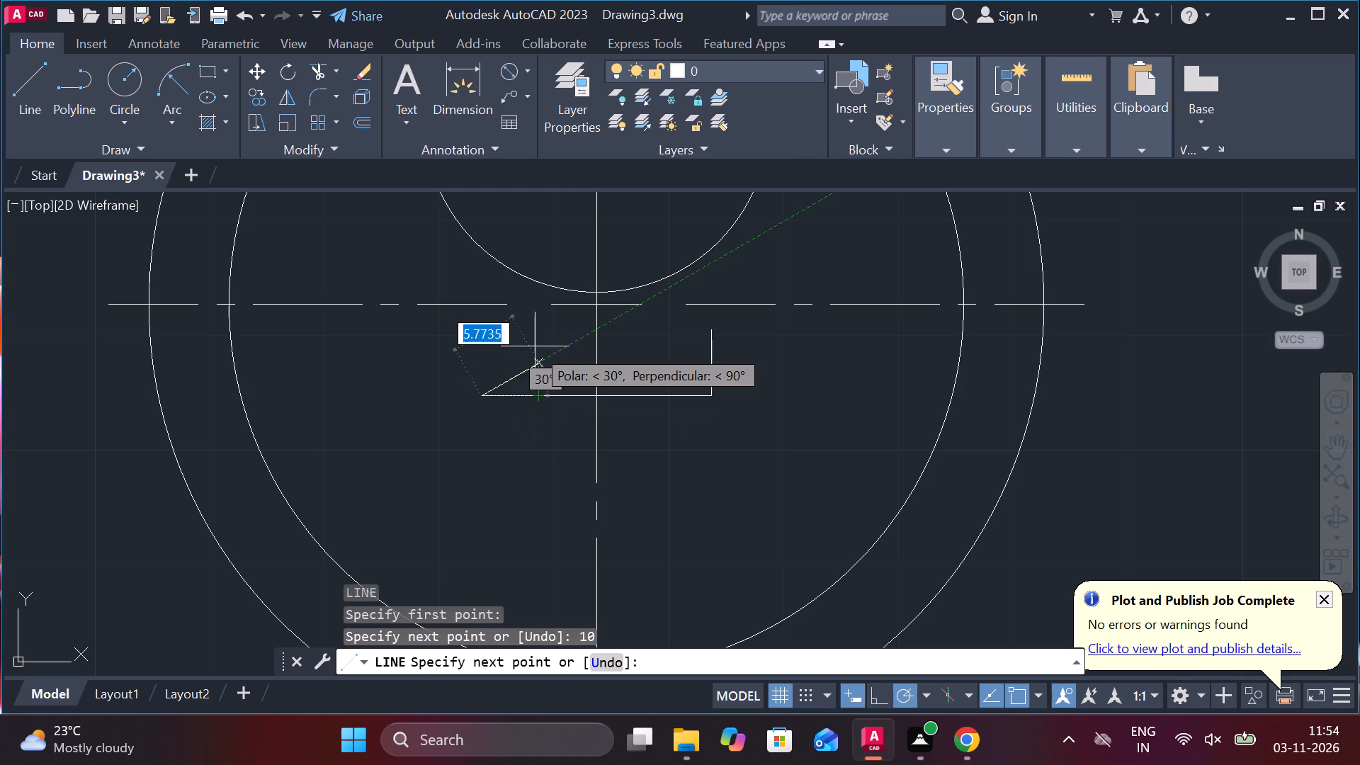
pyautogui.write('4')
pyautogui.press('space')
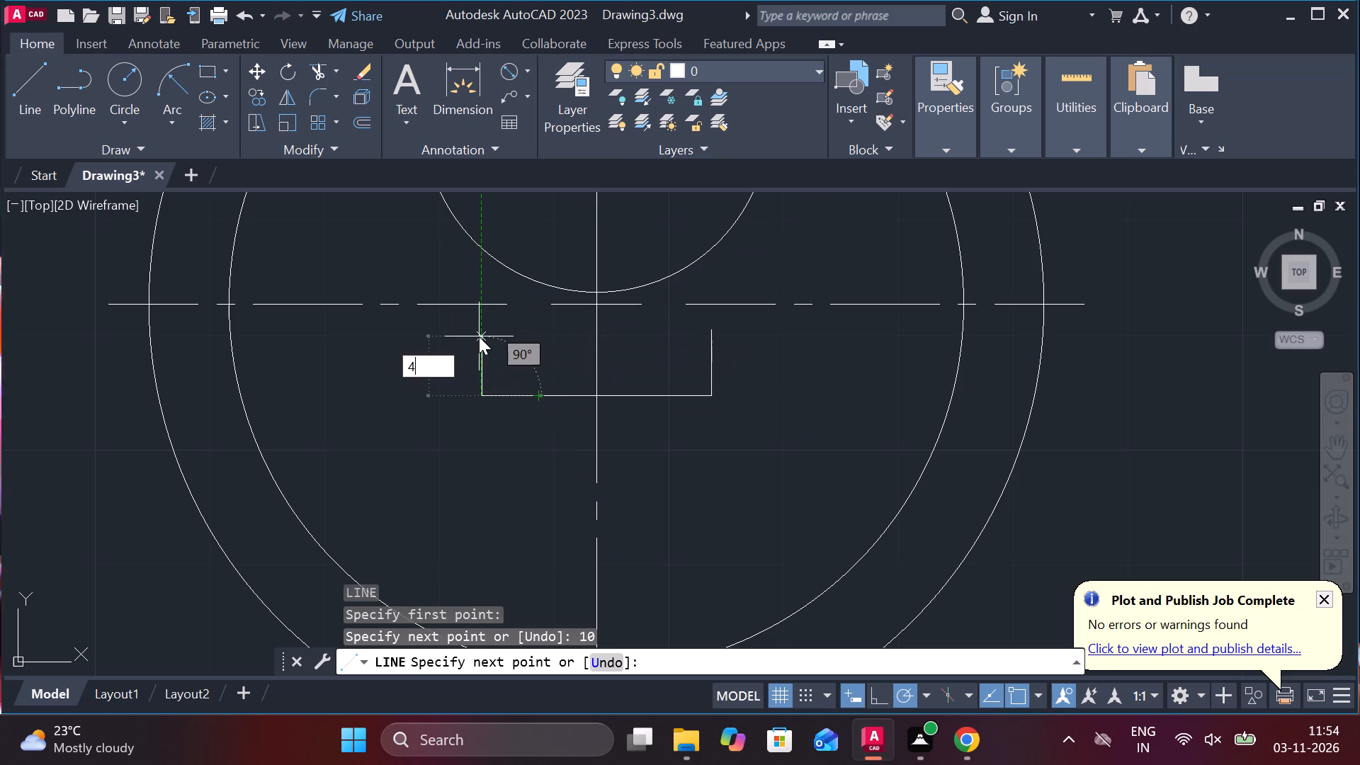
pyautogui.press('Escape')
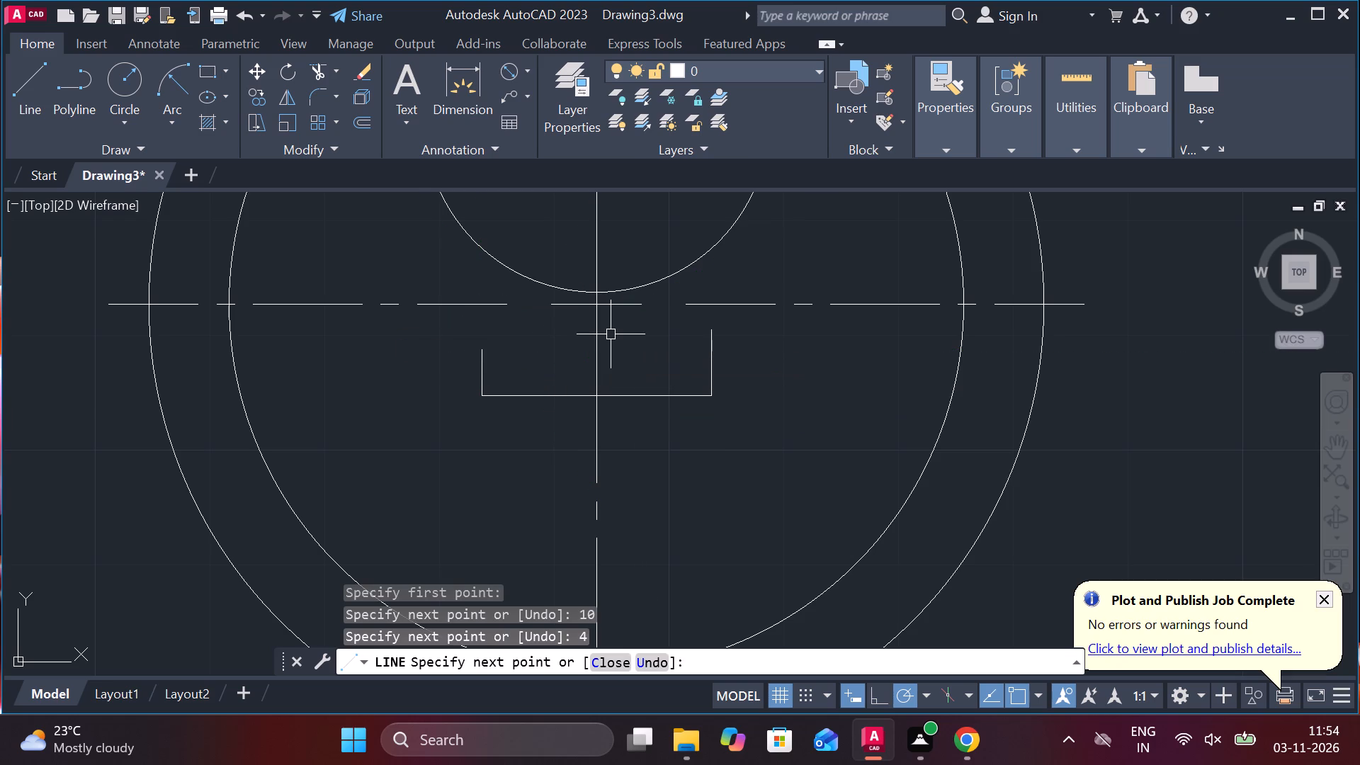
# Draw a circle of radius 20 concentric with the 30-diameter circle.
pyautogui.moveTo(625, 346); pyautogui.dragTo(659, 363, button='middle')
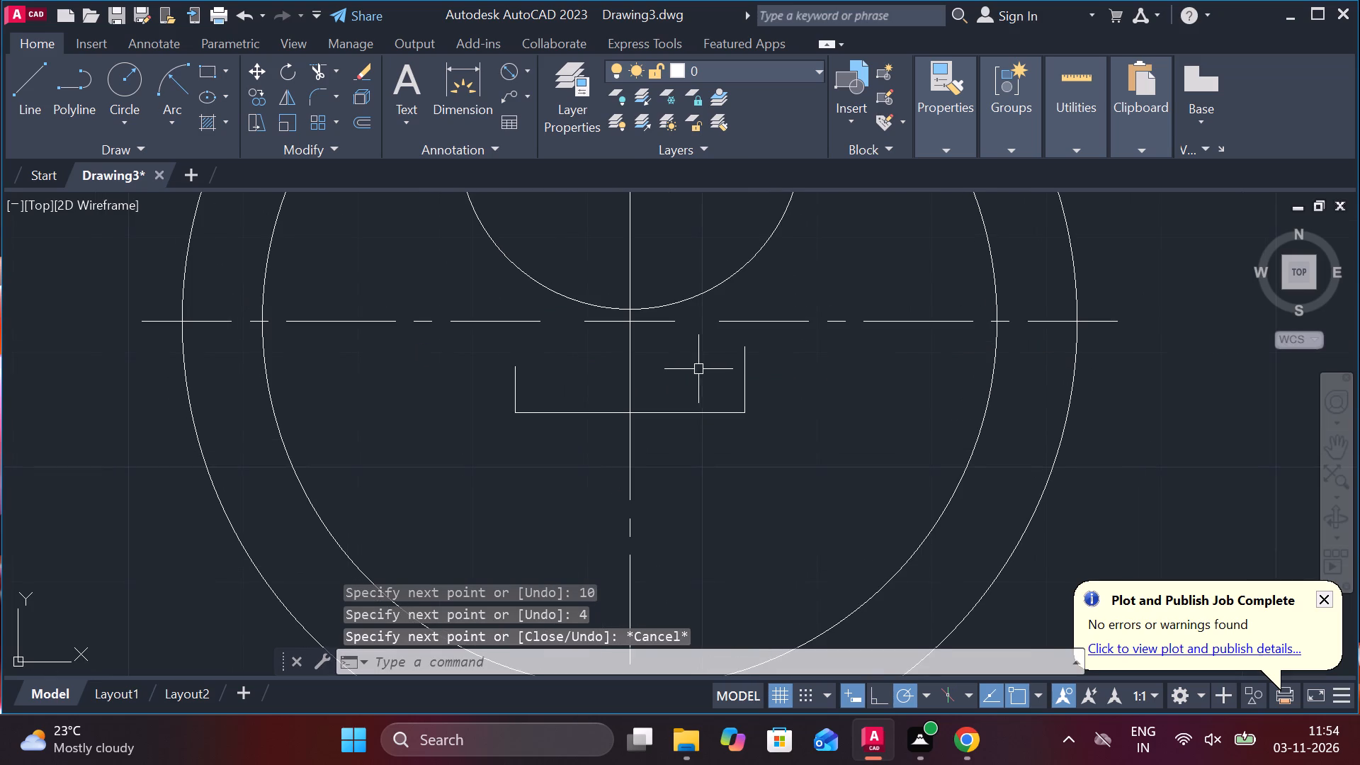
pyautogui.moveTo(637, 386); pyautogui.dragTo(657, 425, button='middle')
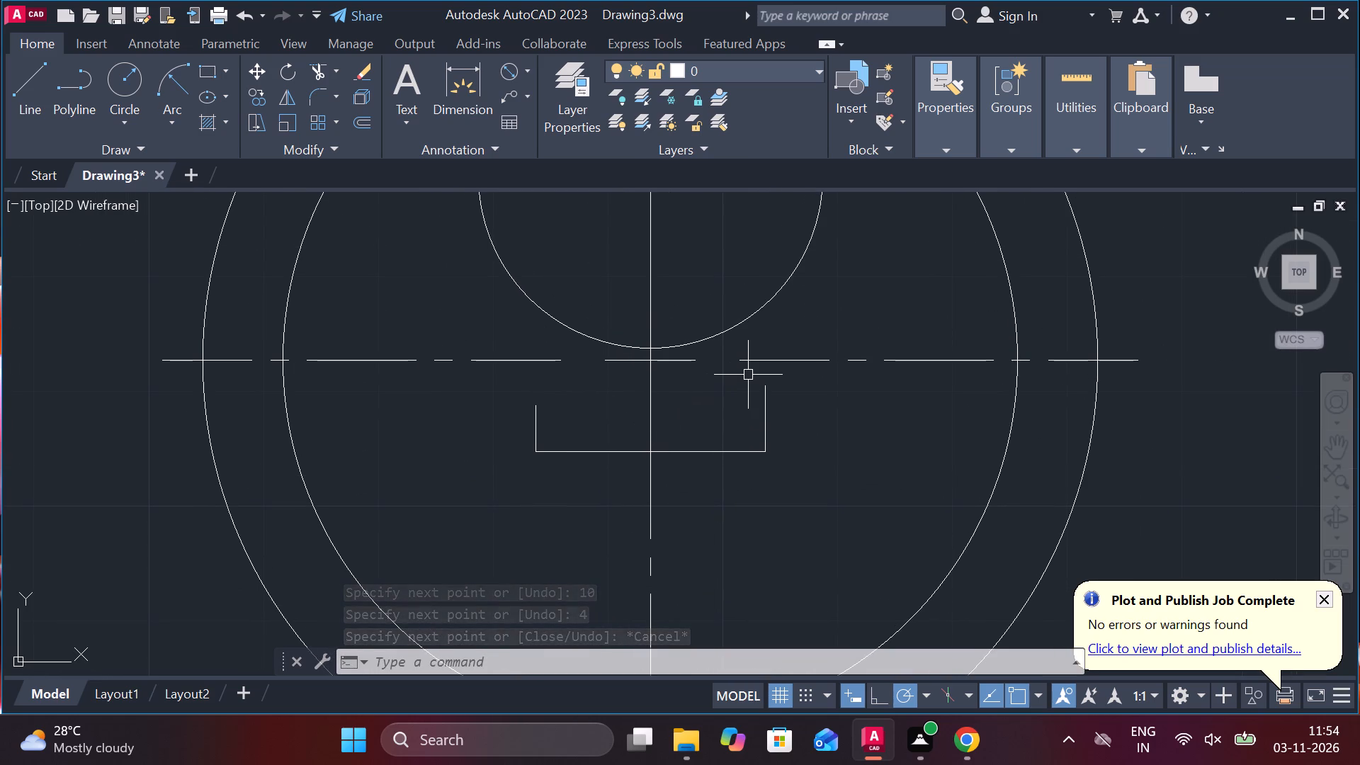
pyautogui.press('Escape')
pyautogui.moveTo(748, 387); pyautogui.dragTo(748, 414, button='middle')
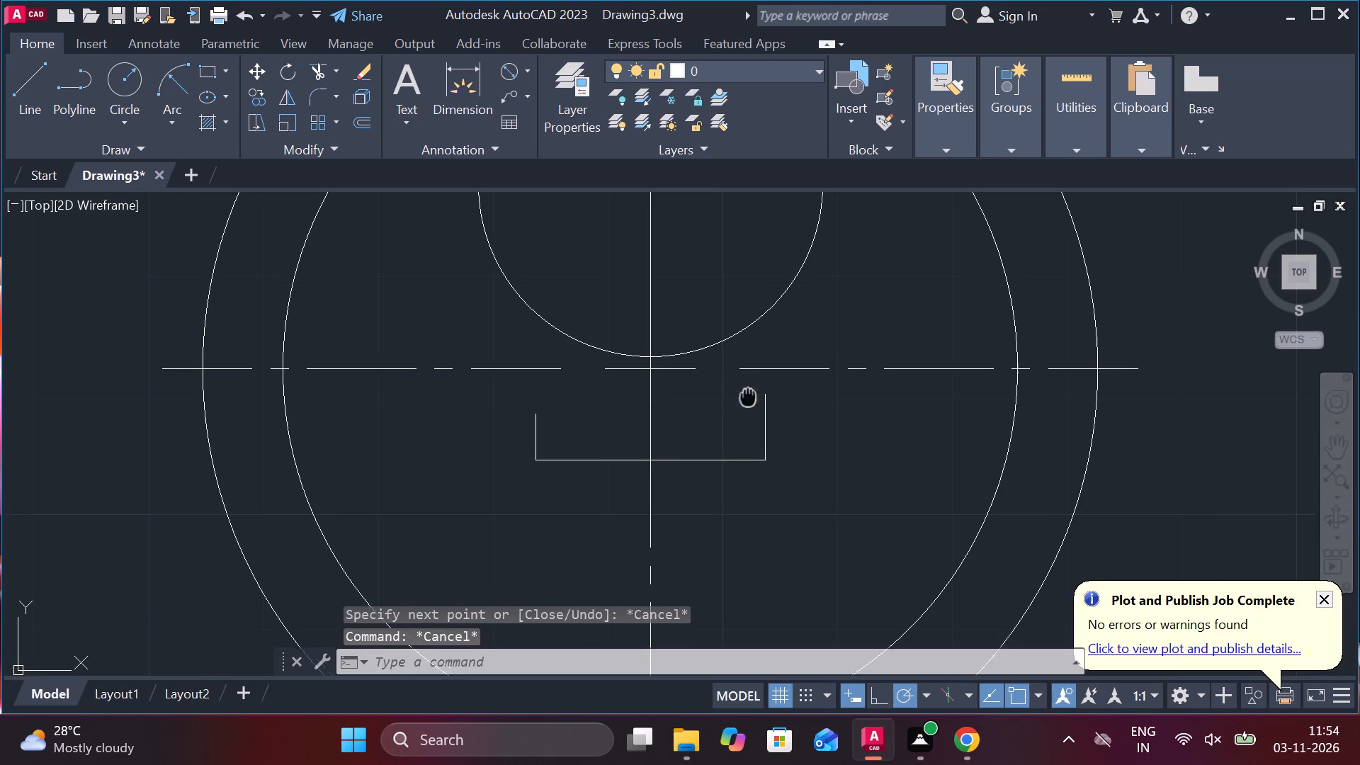
pyautogui.moveTo(748, 414); pyautogui.dragTo(747, 430, button='middle')
pyautogui.press('c')
pyautogui.press('space')
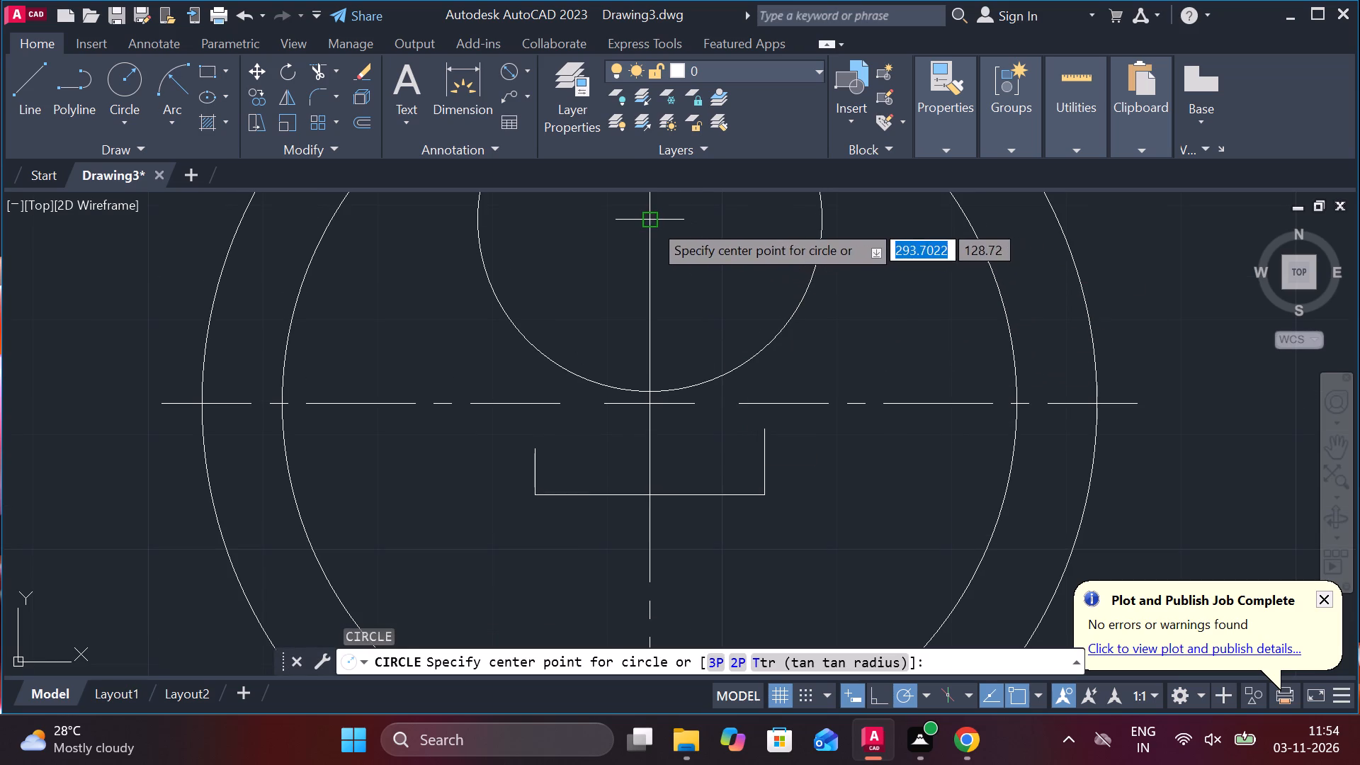
pyautogui.click(652, 222)
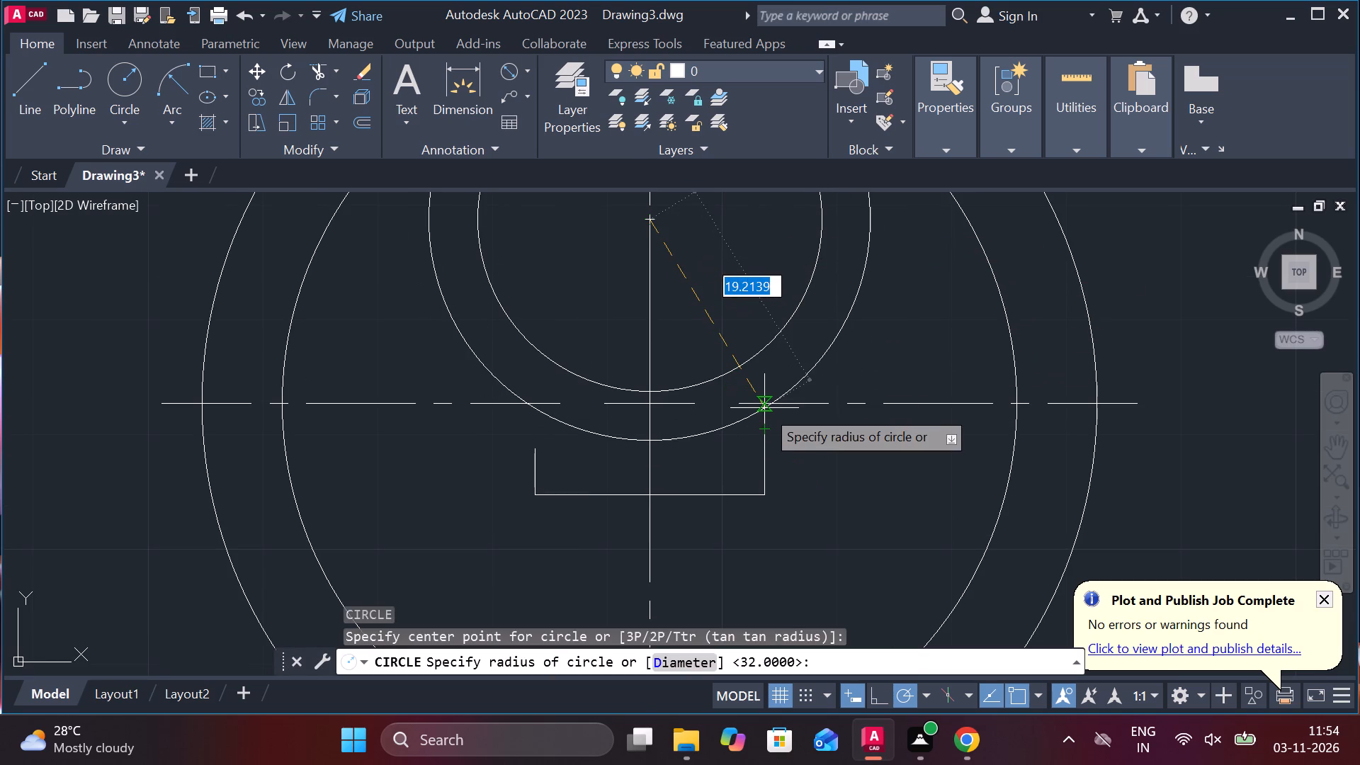
pyautogui.write('20')
pyautogui.press('Return')
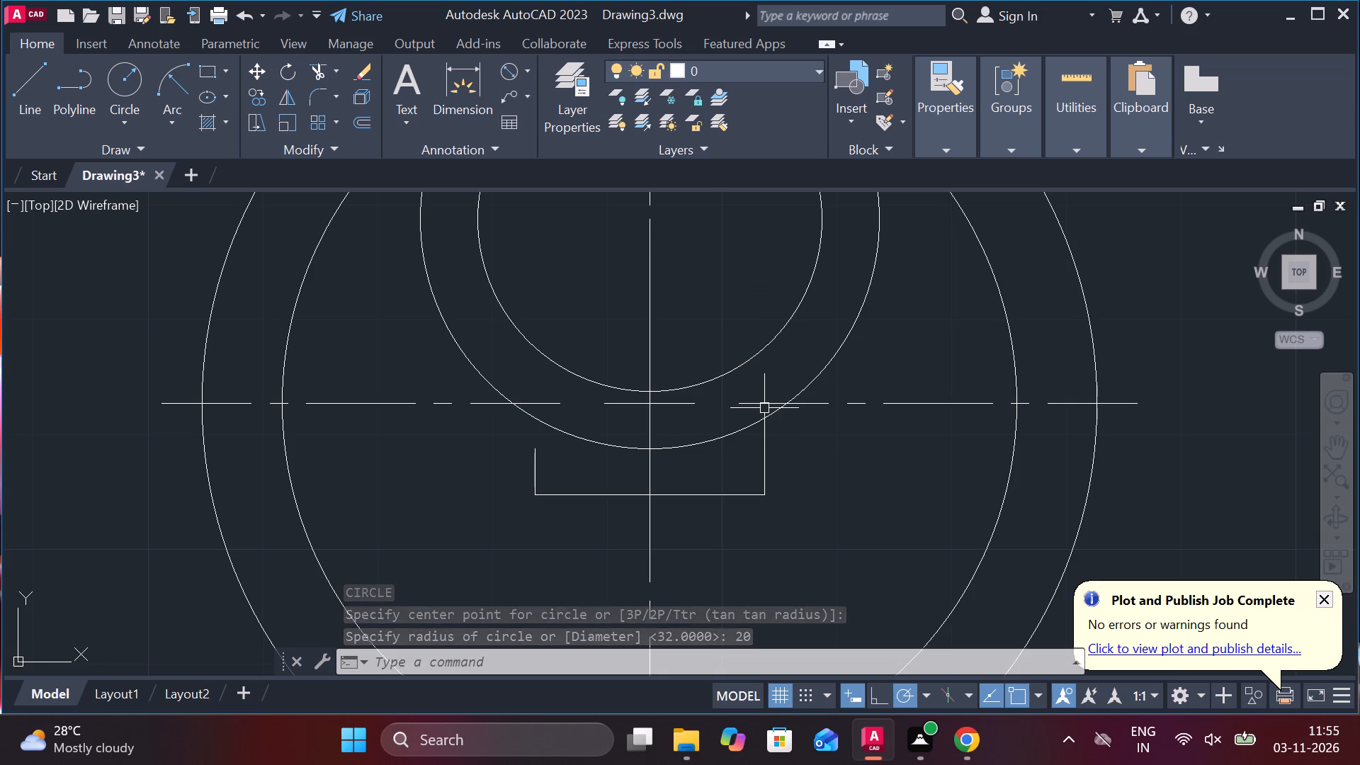
# Extend both short vertical lines of the rectangular notch up to the radius-20 circle.
pyautogui.scroll(-2, 764, 408)
pyautogui.scroll(1, 739, 310)
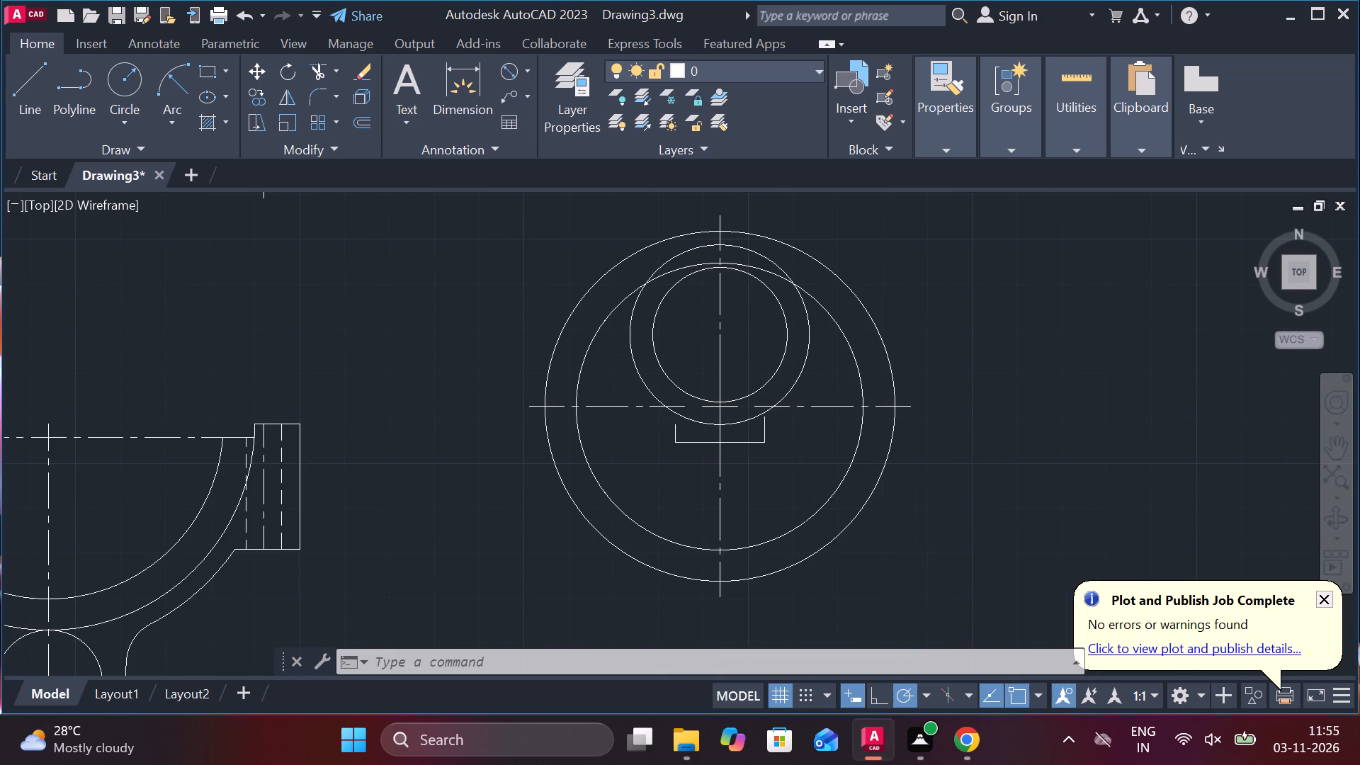
pyautogui.scroll(1, 739, 310)
pyautogui.scroll(1, 584, 473)
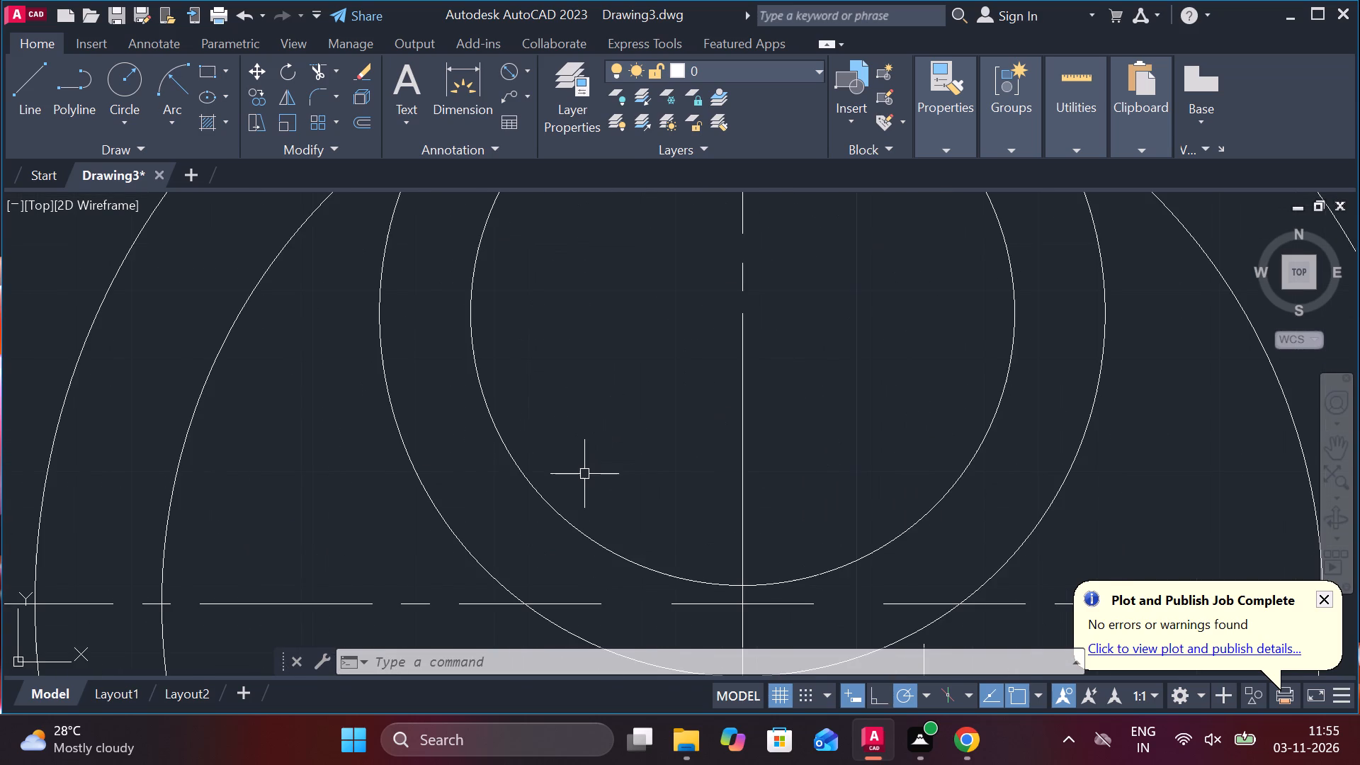
pyautogui.moveTo(620, 459); pyautogui.dragTo(627, 358, button='middle')
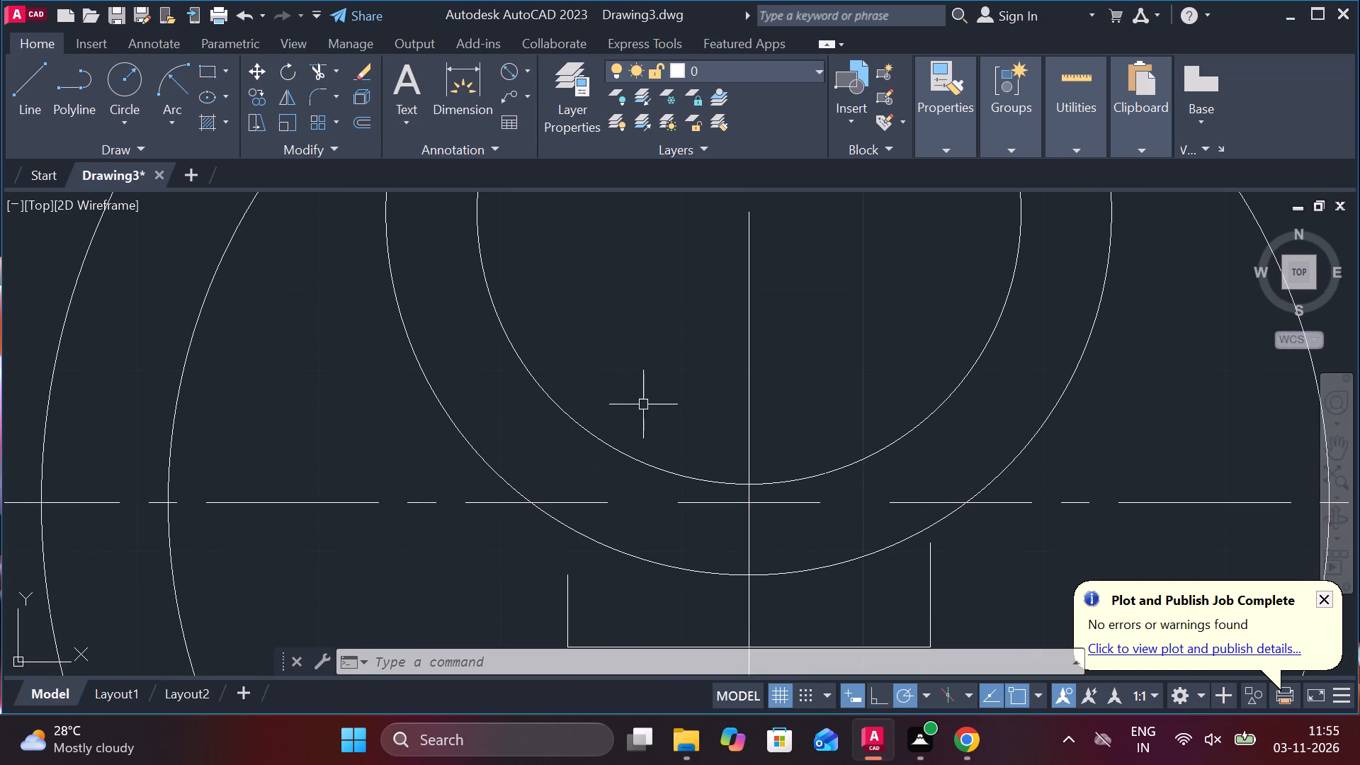
pyautogui.moveTo(613, 494); pyautogui.dragTo(611, 441, button='middle')
pyautogui.press('Escape')
pyautogui.write('ex')
pyautogui.press('space')
pyautogui.click(561, 533)
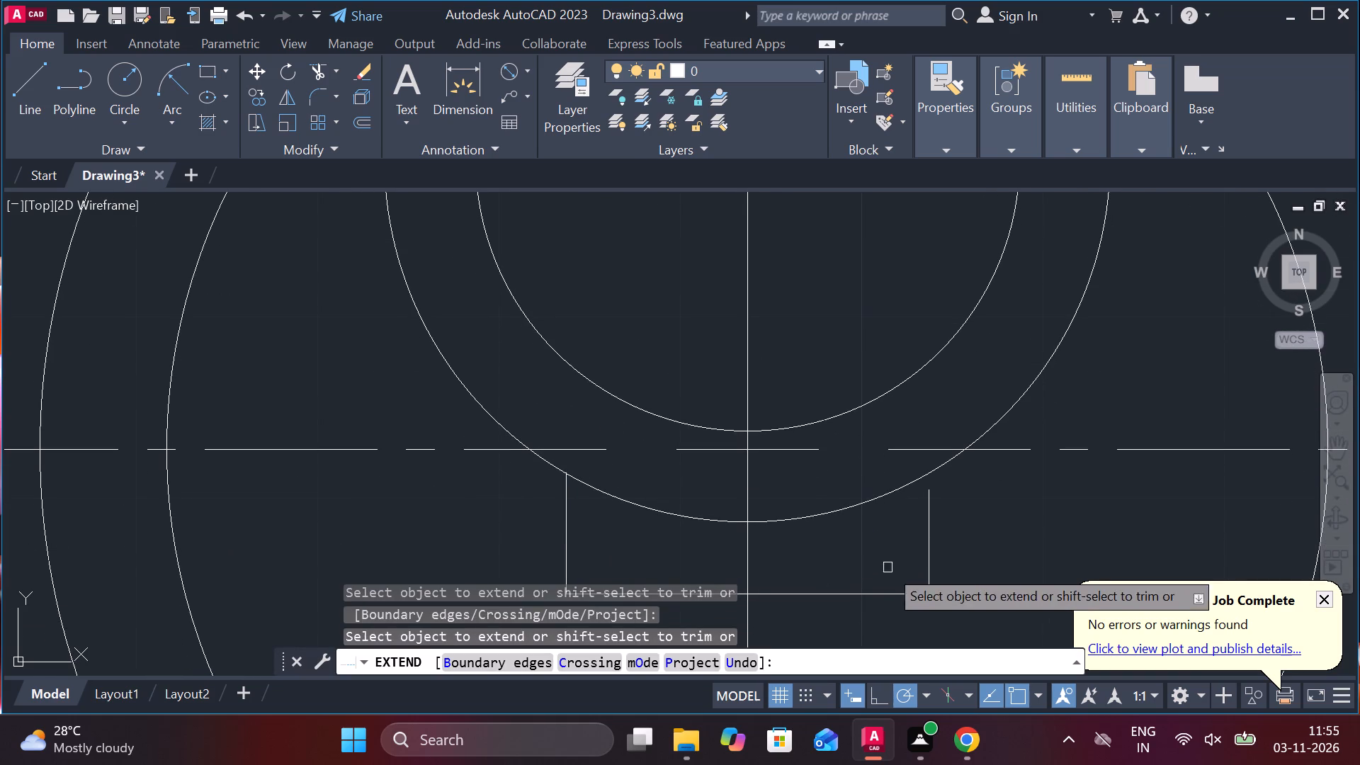
pyautogui.click(926, 518)
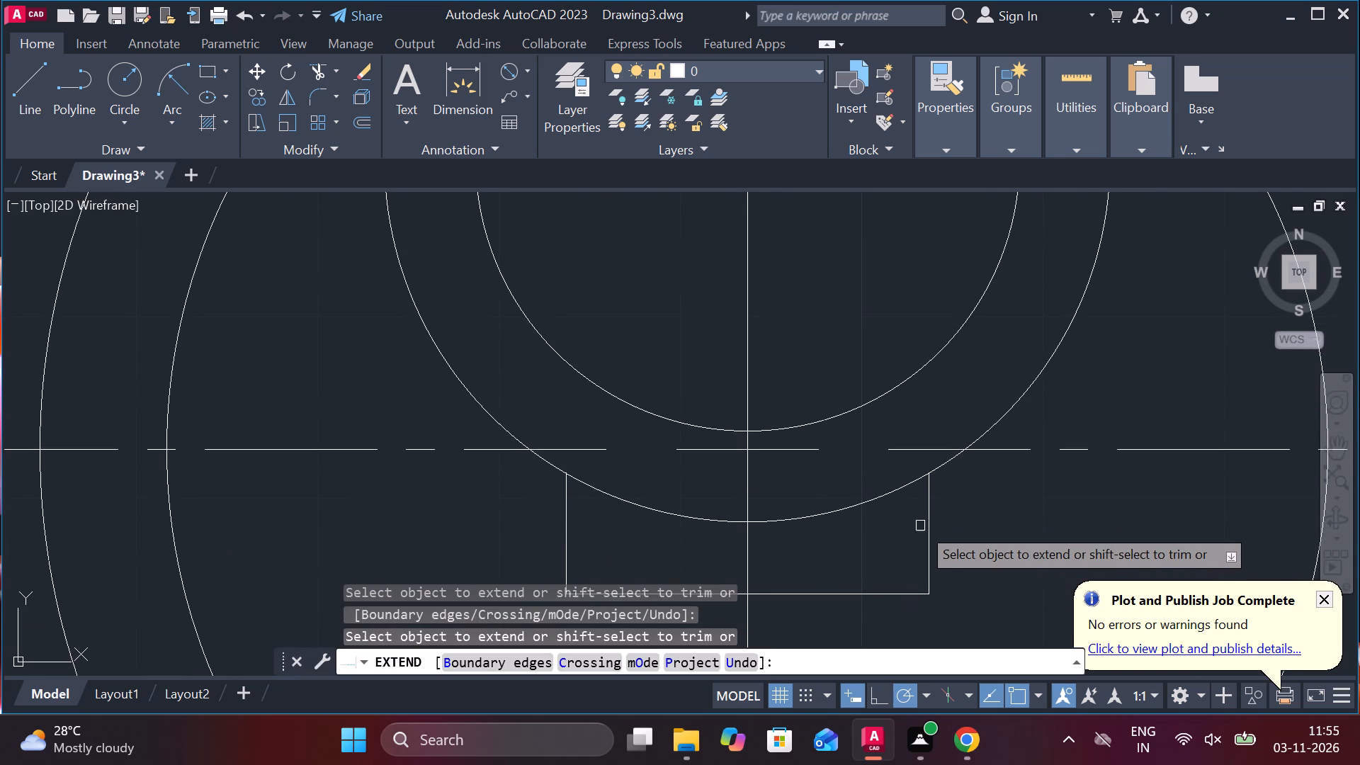
pyautogui.press('Escape')
# Trim the radius-20 circle between the notch's two vertical lines and where it passes above the radius-32 circle.
pyautogui.write('tr')
pyautogui.press('space')
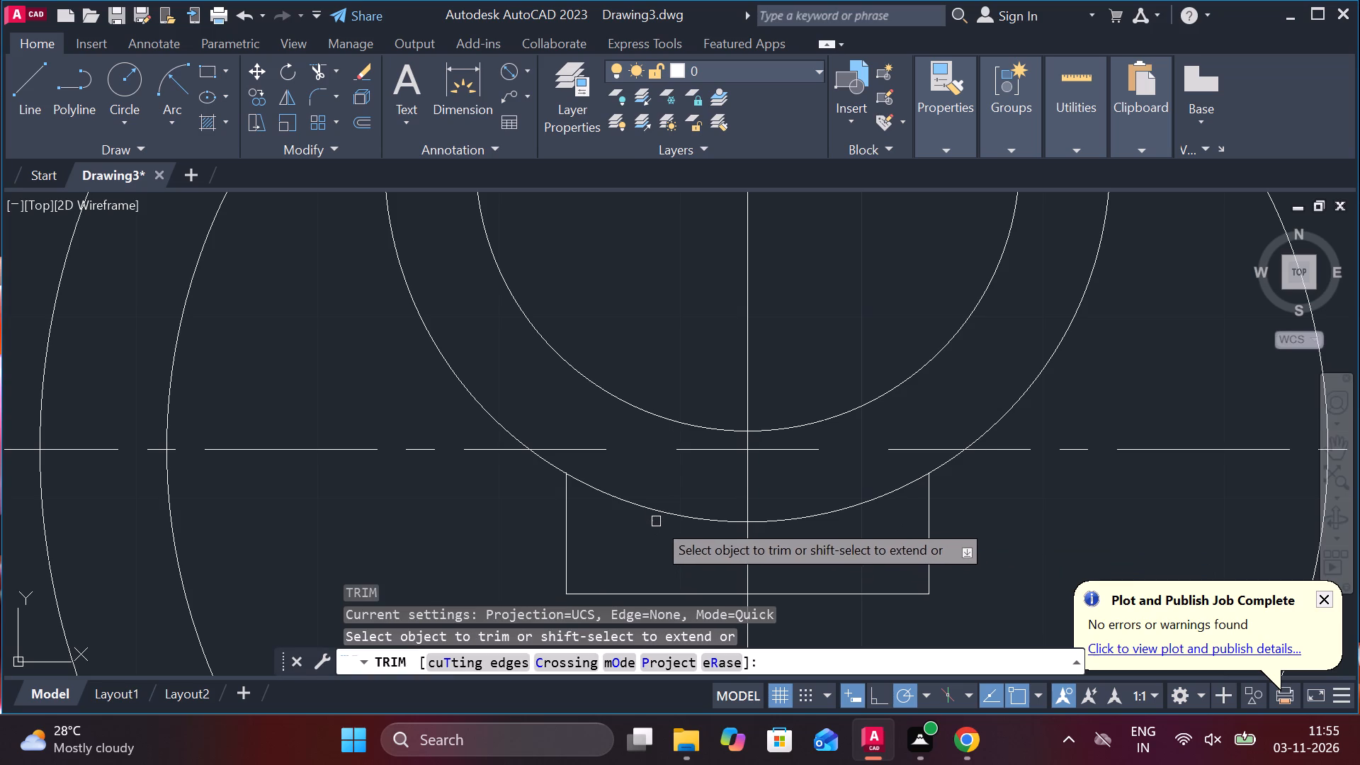
pyautogui.click(651, 510)
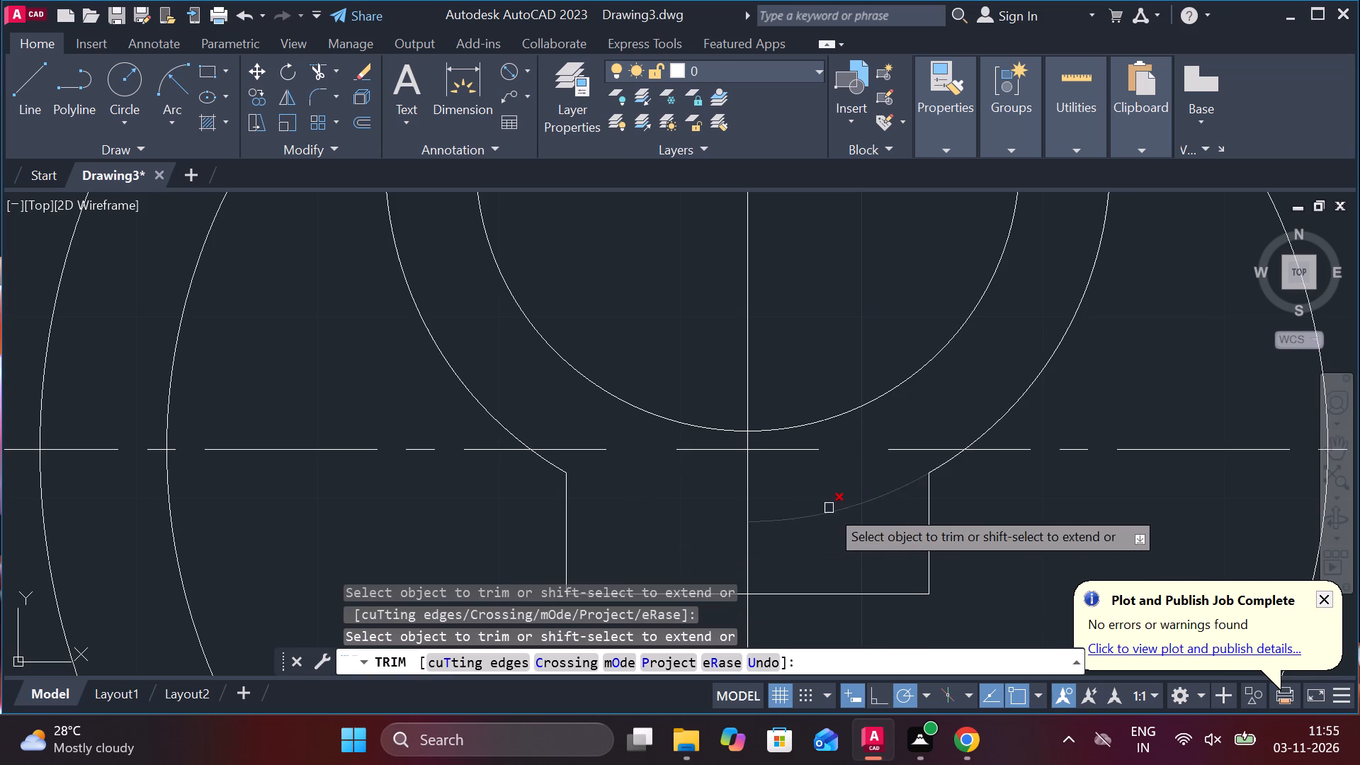
pyautogui.click(829, 508)
pyautogui.scroll(-2, 829, 508)
pyautogui.moveTo(748, 363); pyautogui.dragTo(744, 478, button='middle')
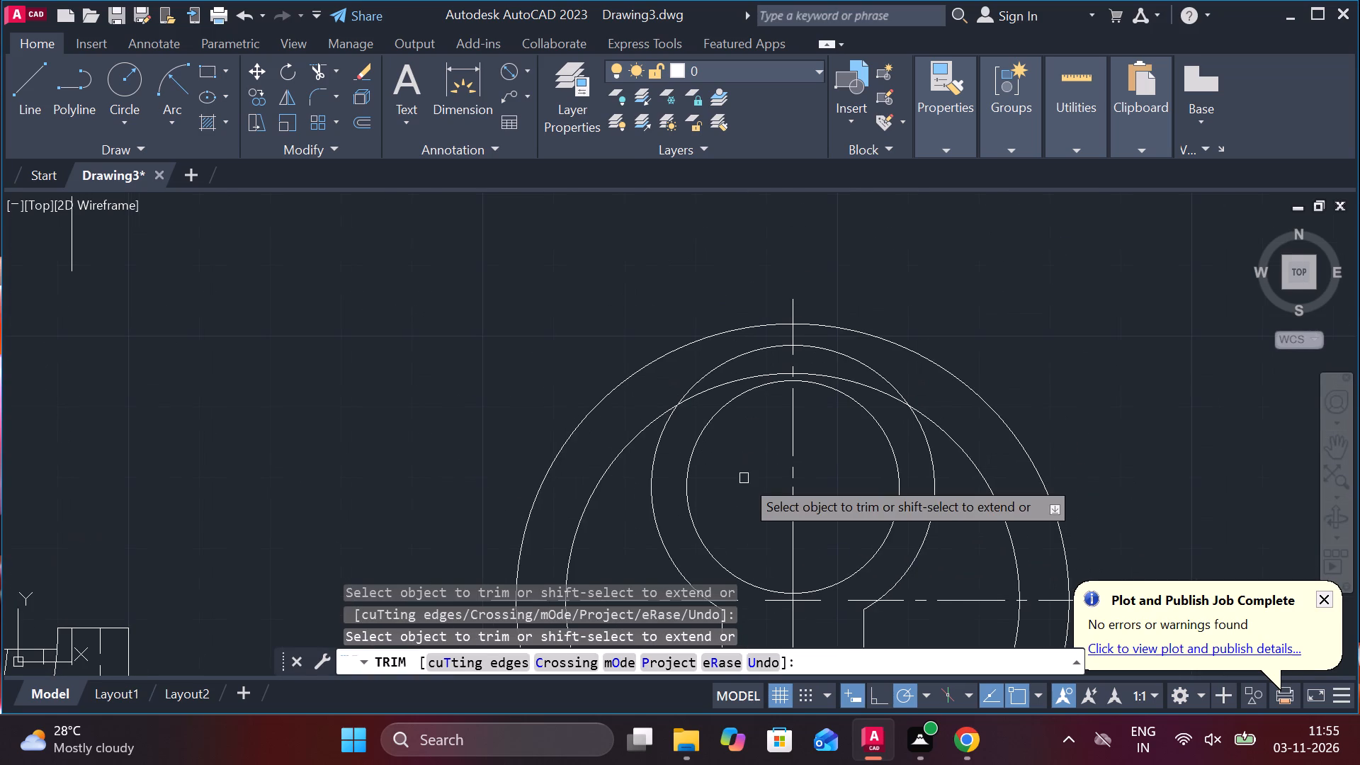
pyautogui.click(695, 388)
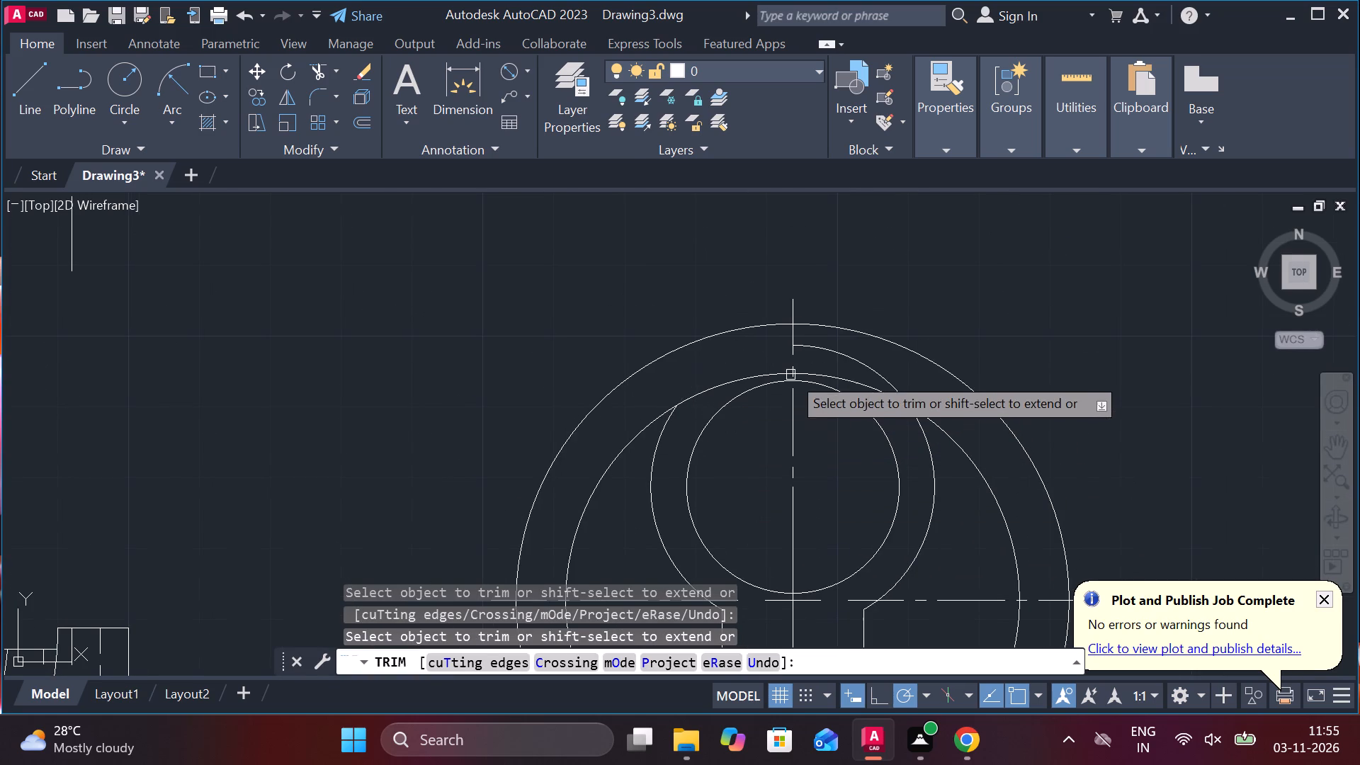
pyautogui.click(849, 363)
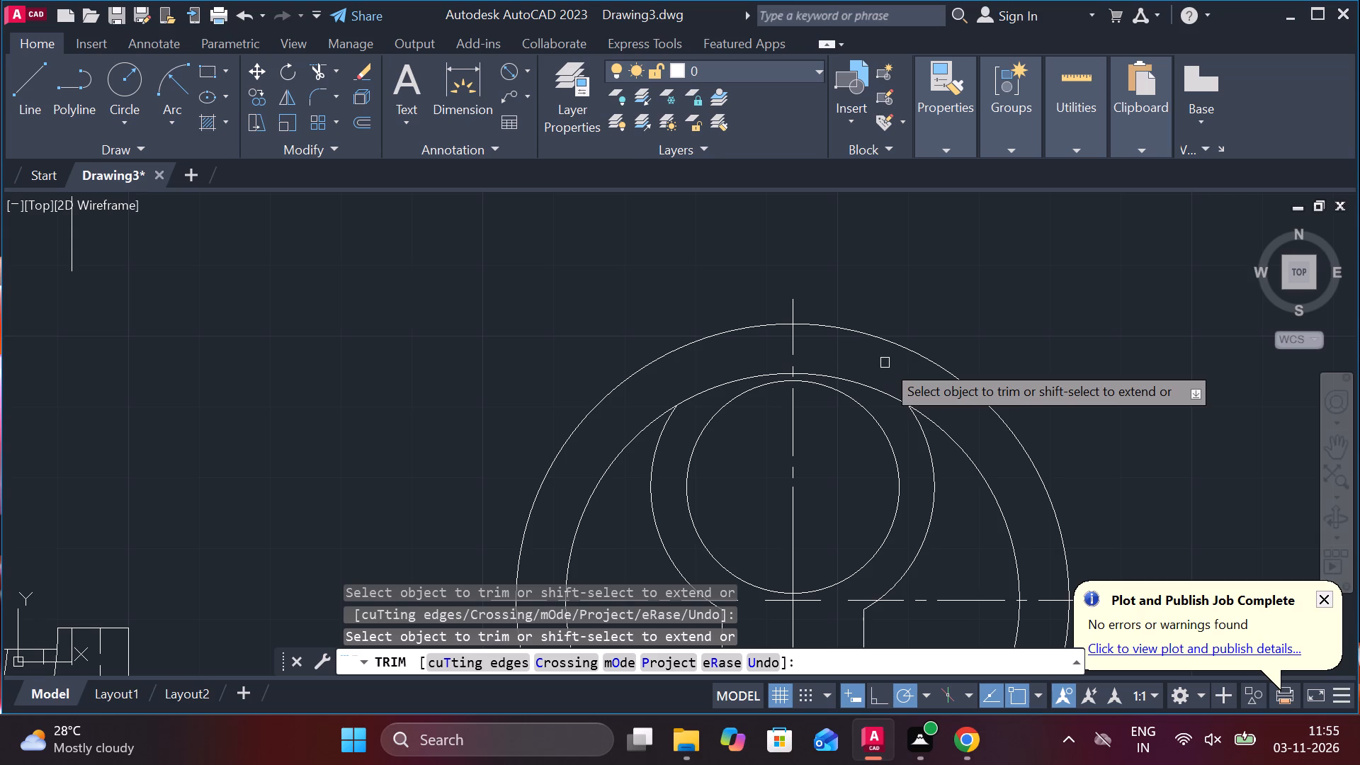
# Trim away the top of the radius-32 circle between the two radius-20 arcs.
pyautogui.scroll(-2, 888, 363)
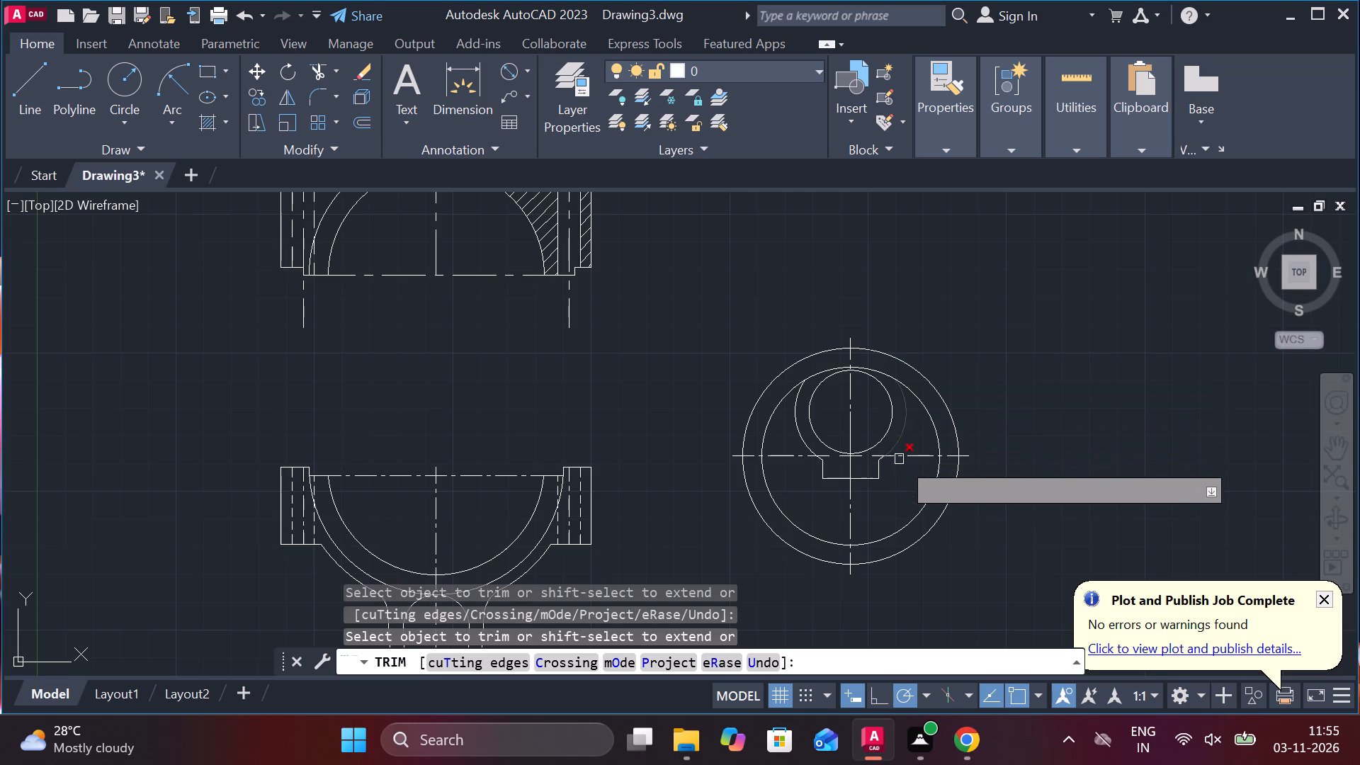
pyautogui.scroll(2, 917, 430)
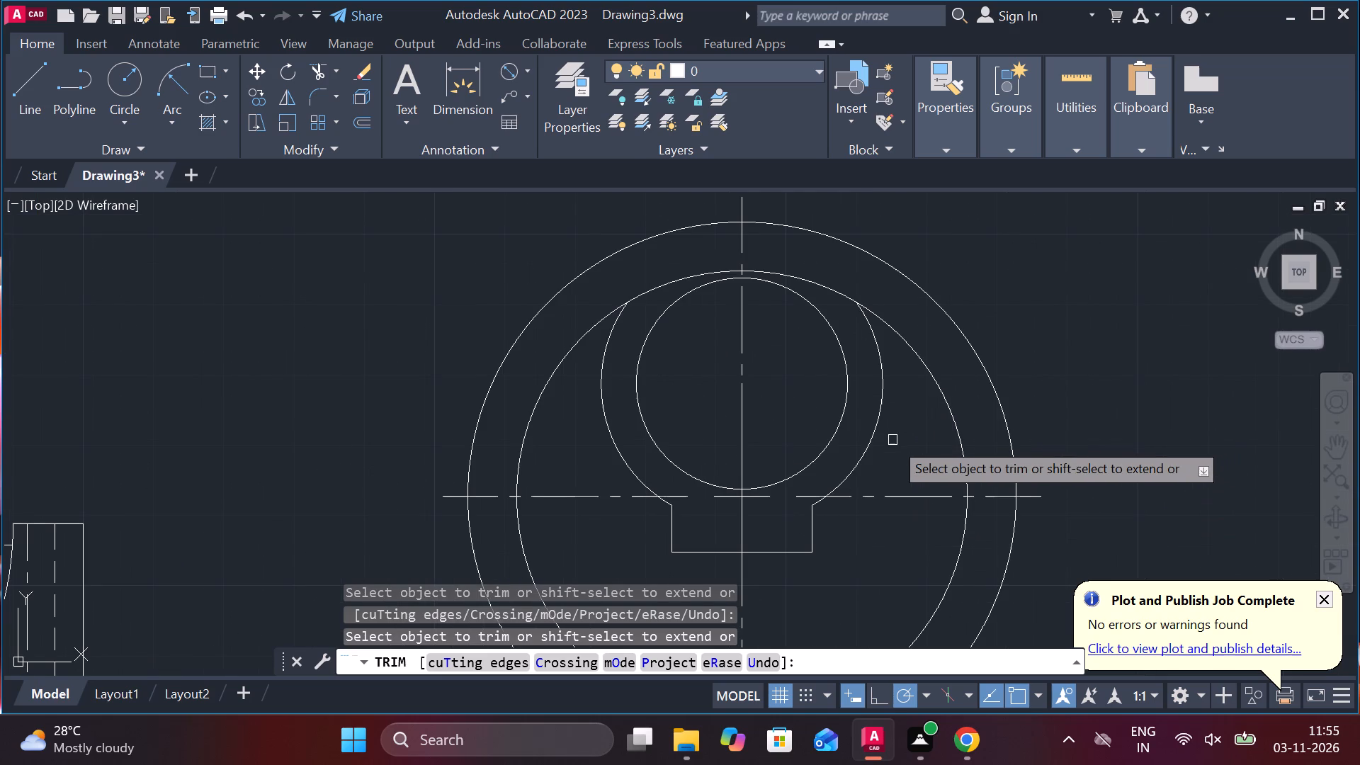
pyautogui.click(642, 297)
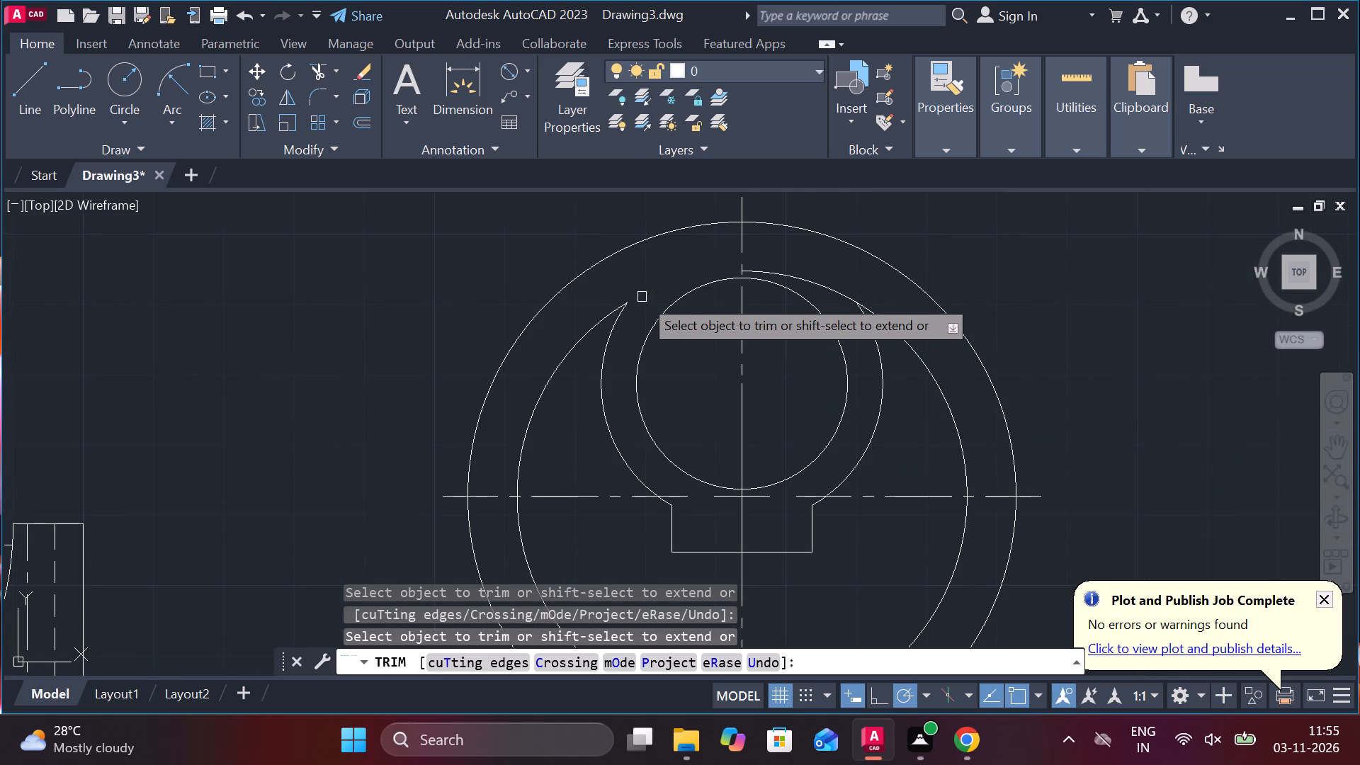
pyautogui.click(842, 292)
pyautogui.press('Escape')
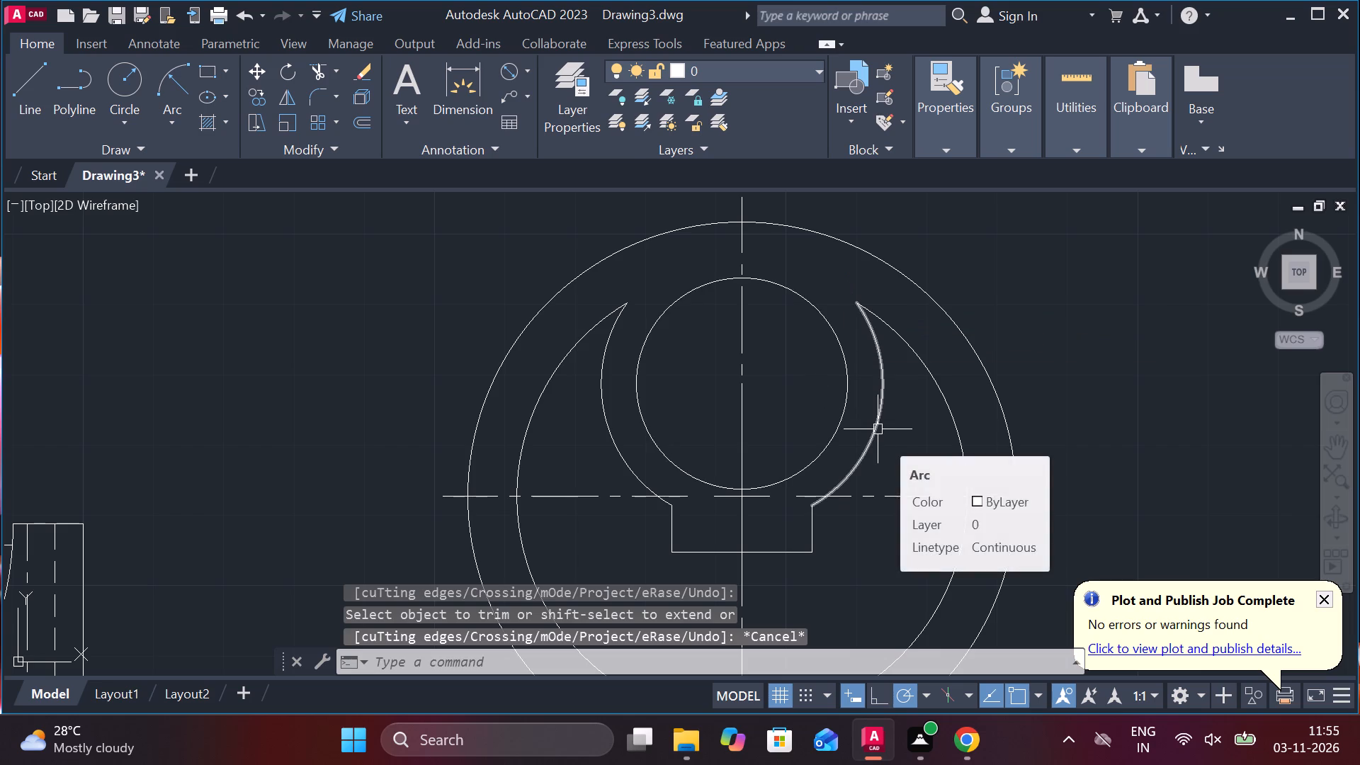
# Fillet the radius-20 arcs to the radius-32 arc with radius 6 on both sides of the vertical centreline.
pyautogui.press('Escape')
pyautogui.write('f r')
pyautogui.press('space')
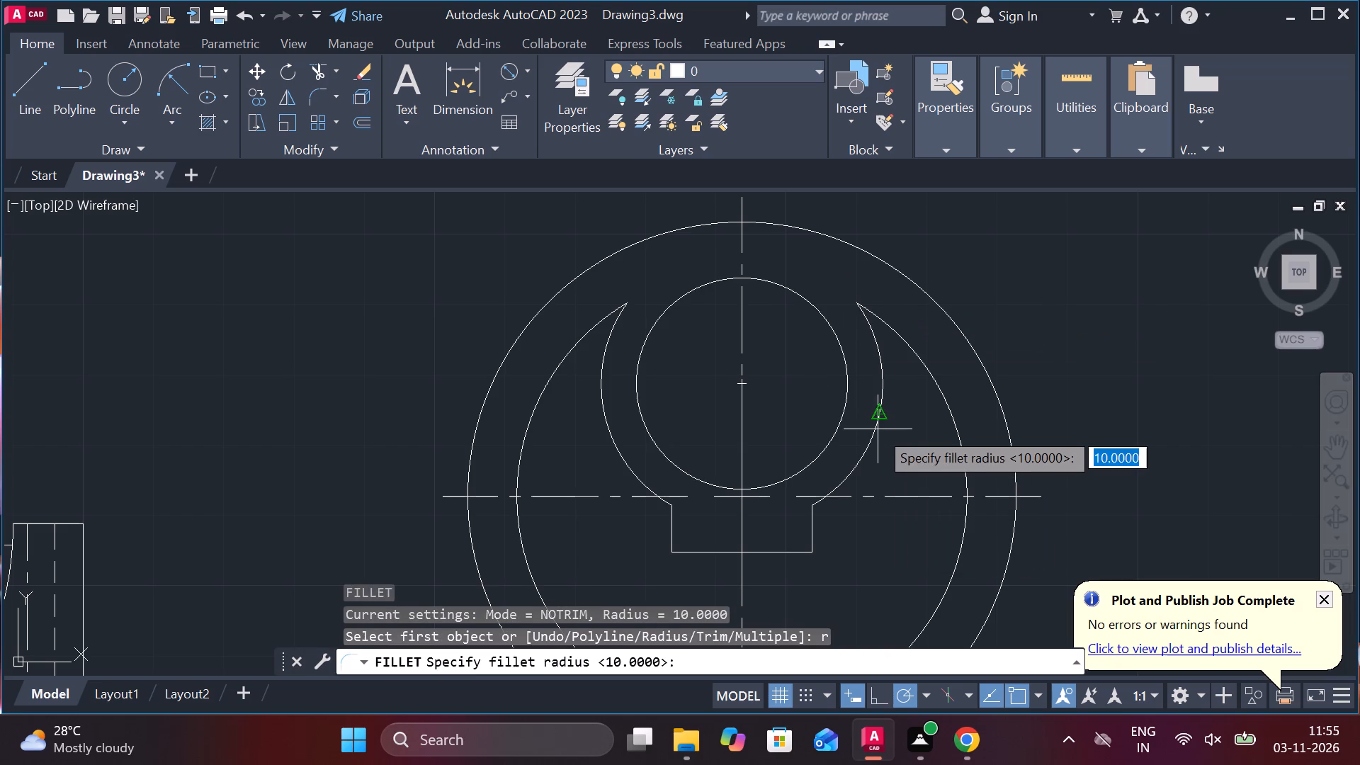
pyautogui.write('6')
pyautogui.press('space')
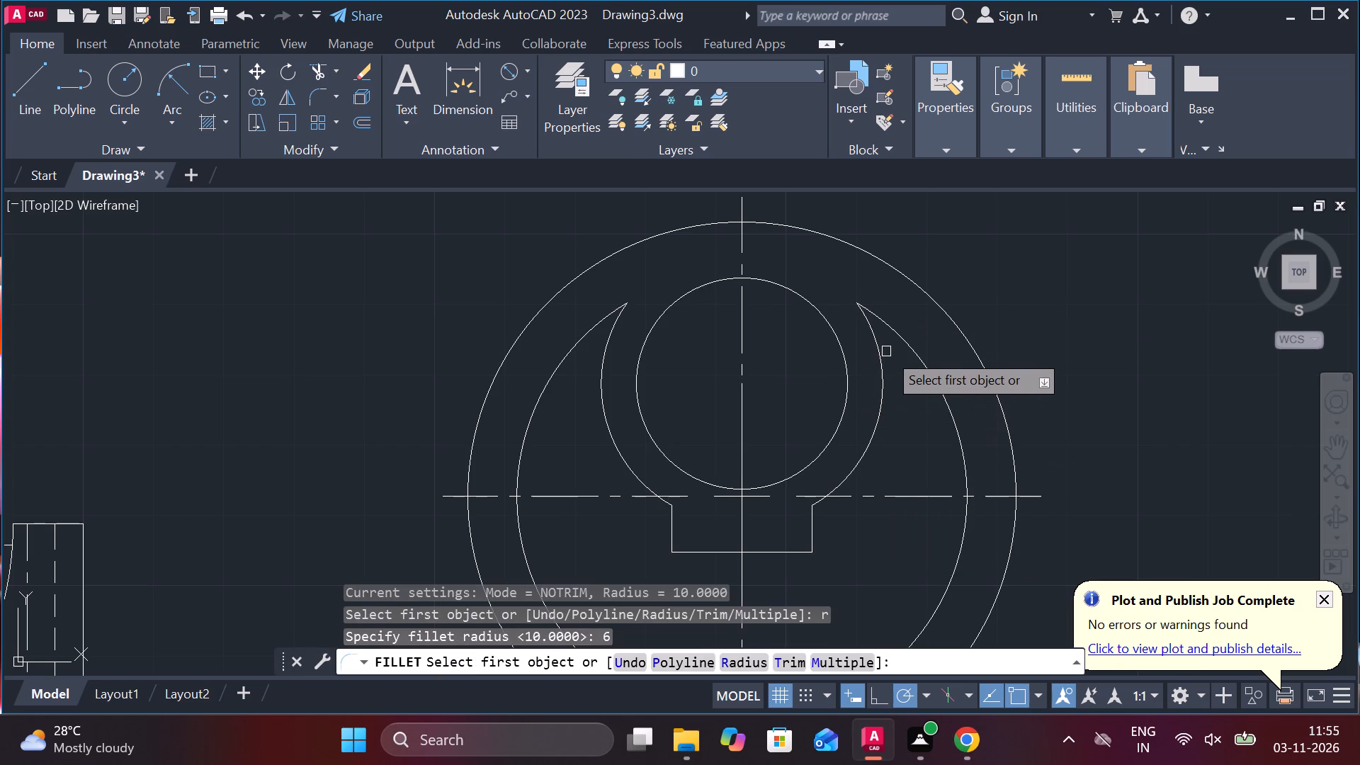
pyautogui.click(878, 353)
pyautogui.click(911, 346)
pyautogui.press('space')
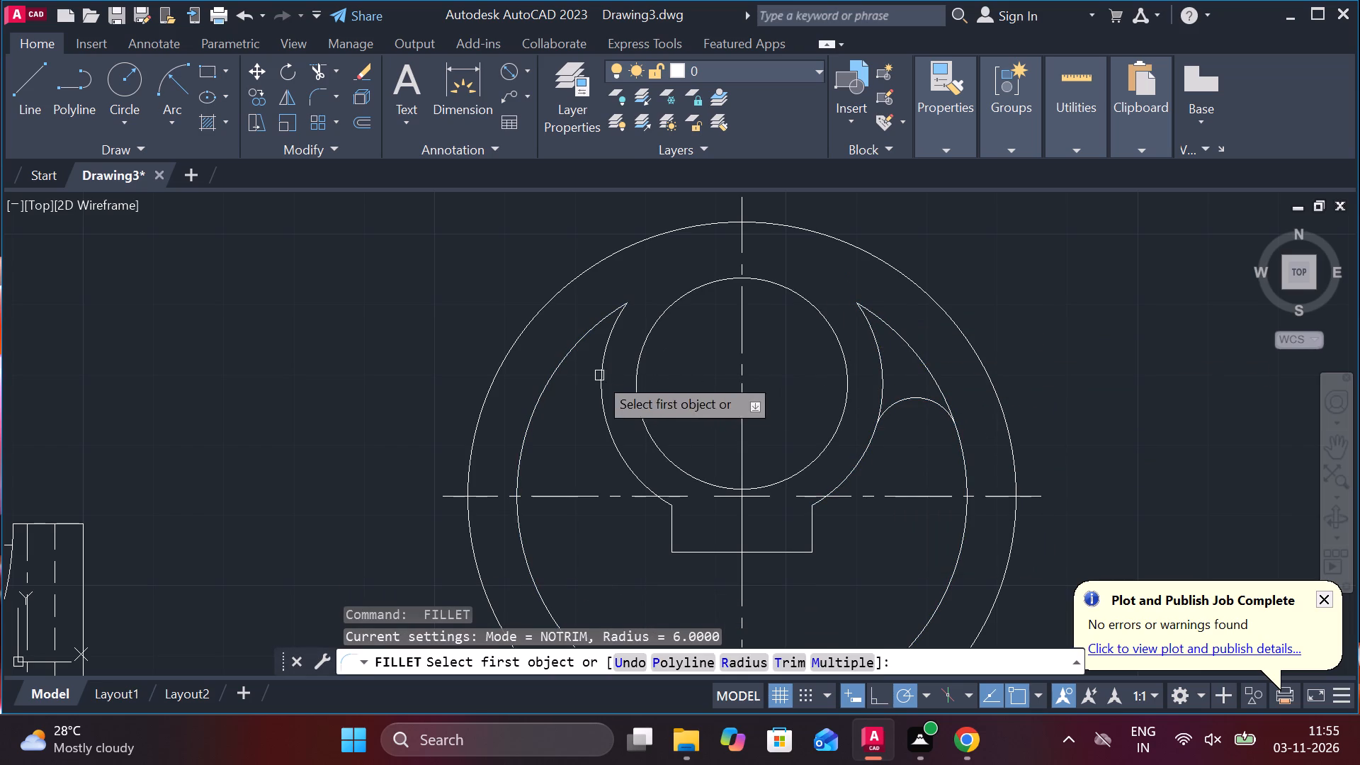
pyautogui.click(554, 366)
pyautogui.click(599, 389)
pyautogui.press('Escape')
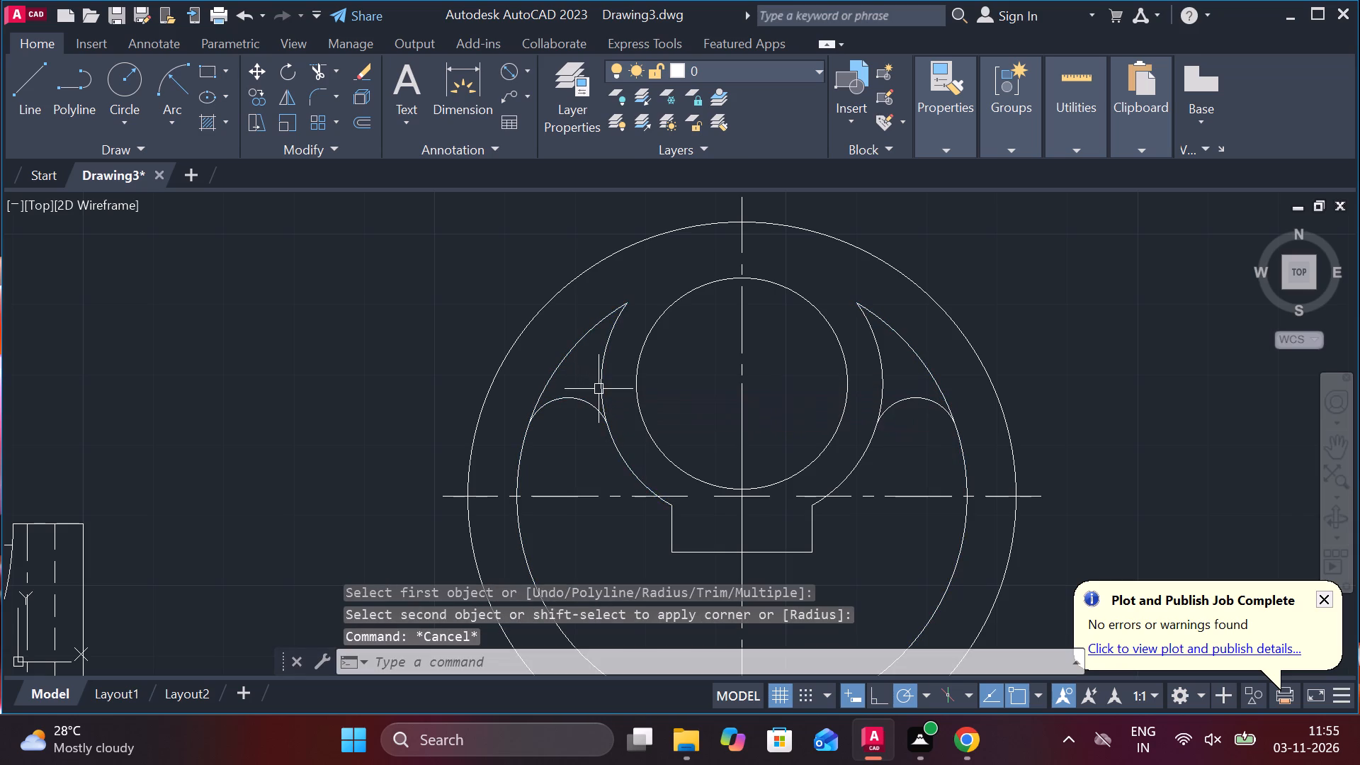
# Trim off the pointed arc ends above the two radius-6 fillets.
pyautogui.write('tr')
pyautogui.press('space')
pyautogui.click(565, 329)
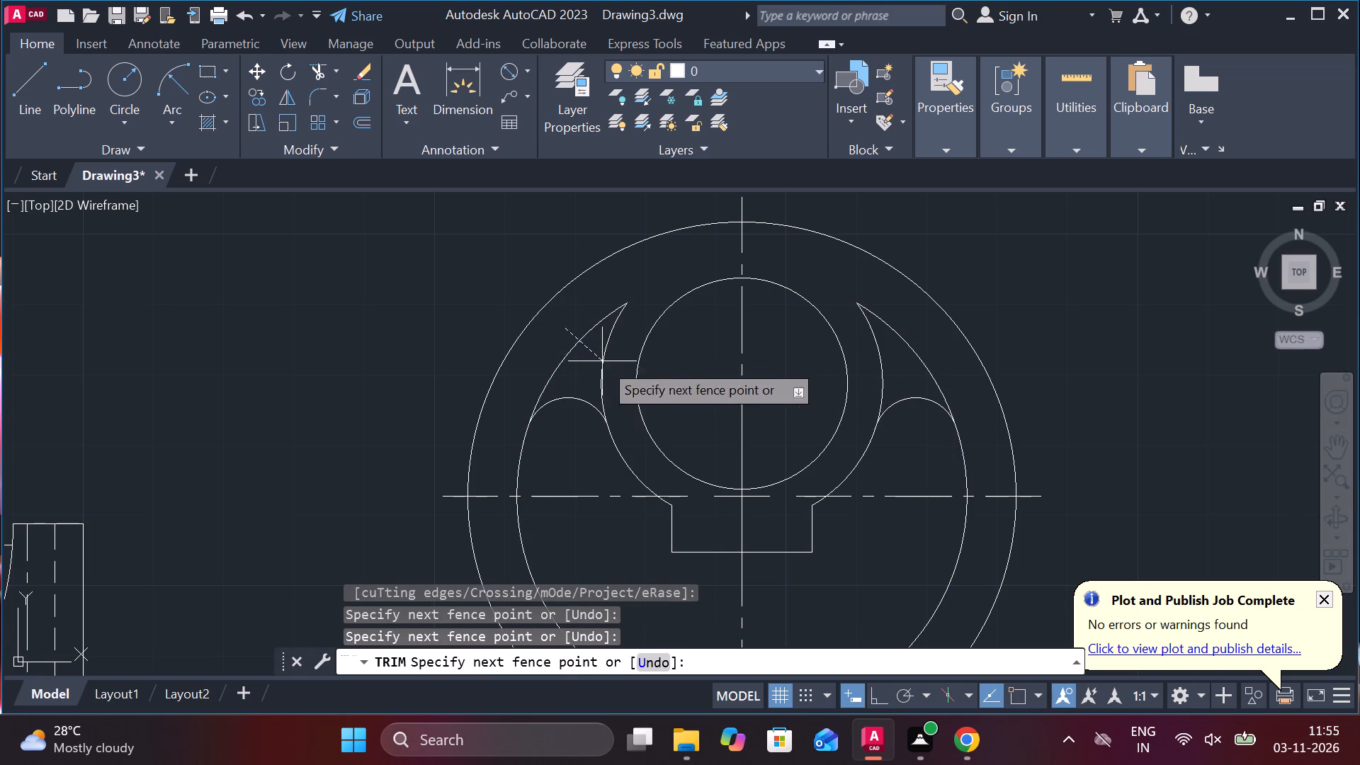
pyautogui.click(624, 382)
pyautogui.click(933, 335)
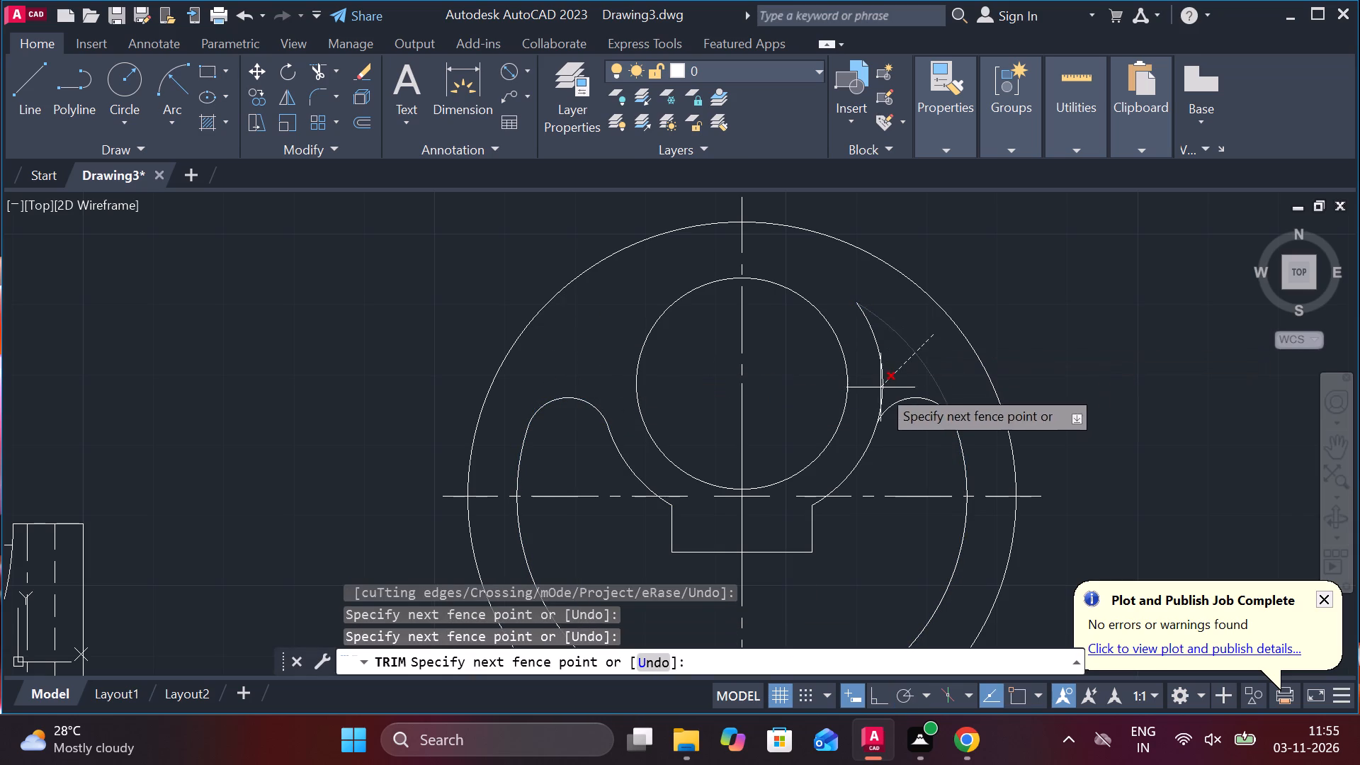
pyautogui.click(877, 390)
pyautogui.moveTo(1033, 366); pyautogui.dragTo(991, 344, button='middle')
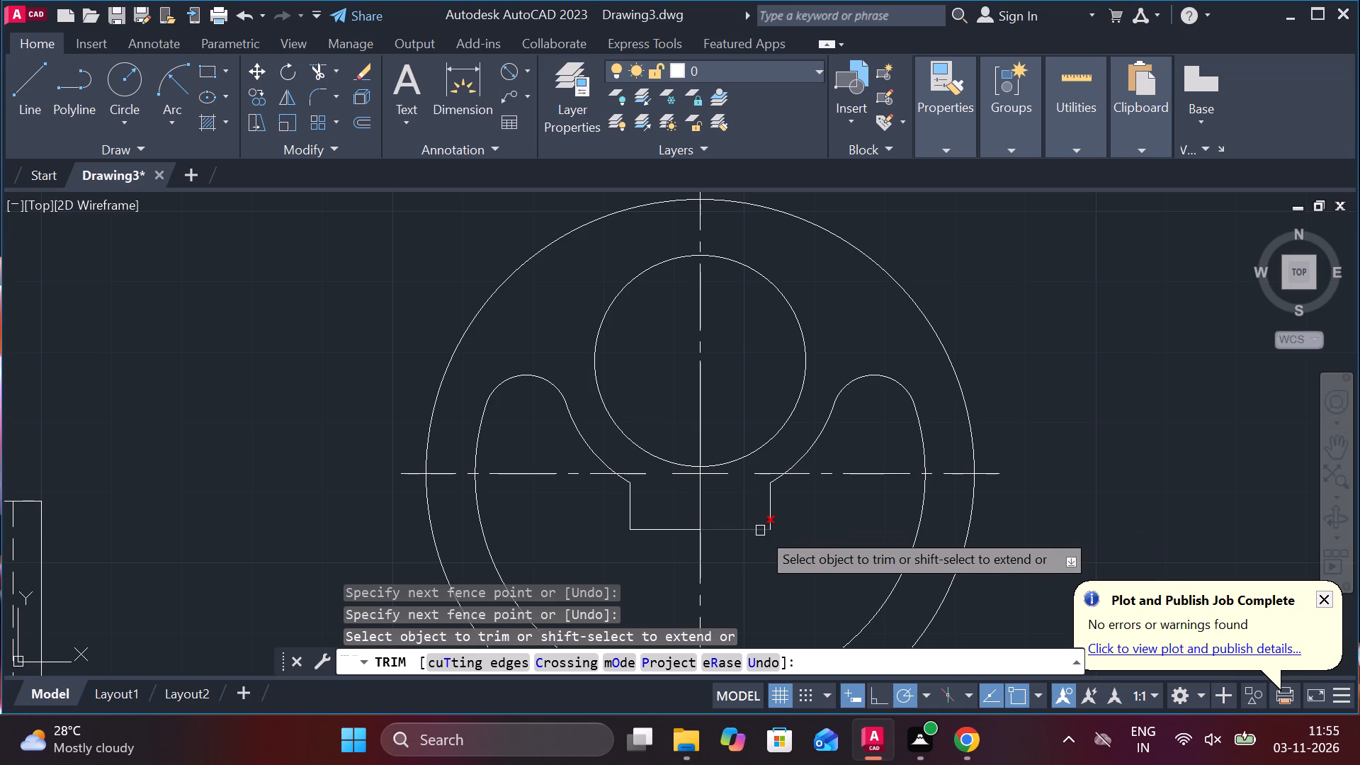
pyautogui.scroll(3, 706, 488)
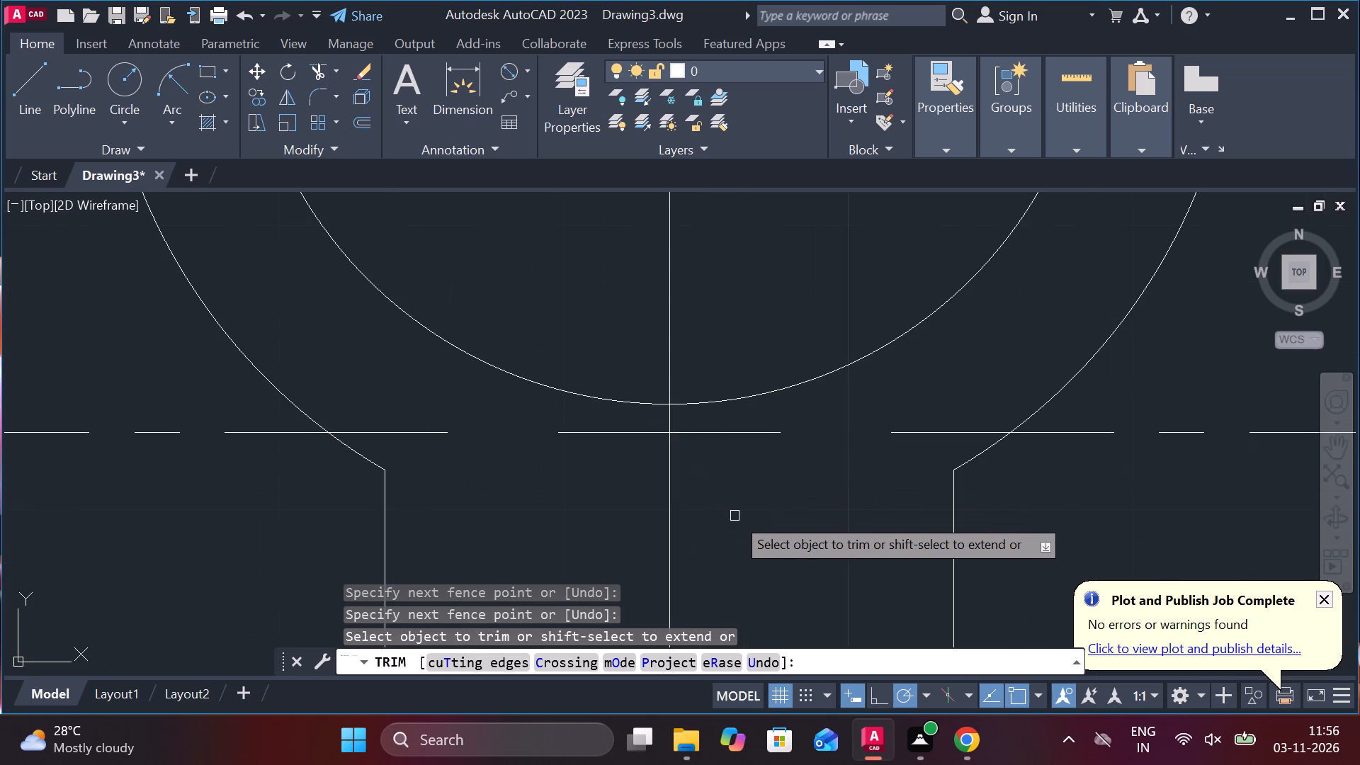
pyautogui.press('Escape')
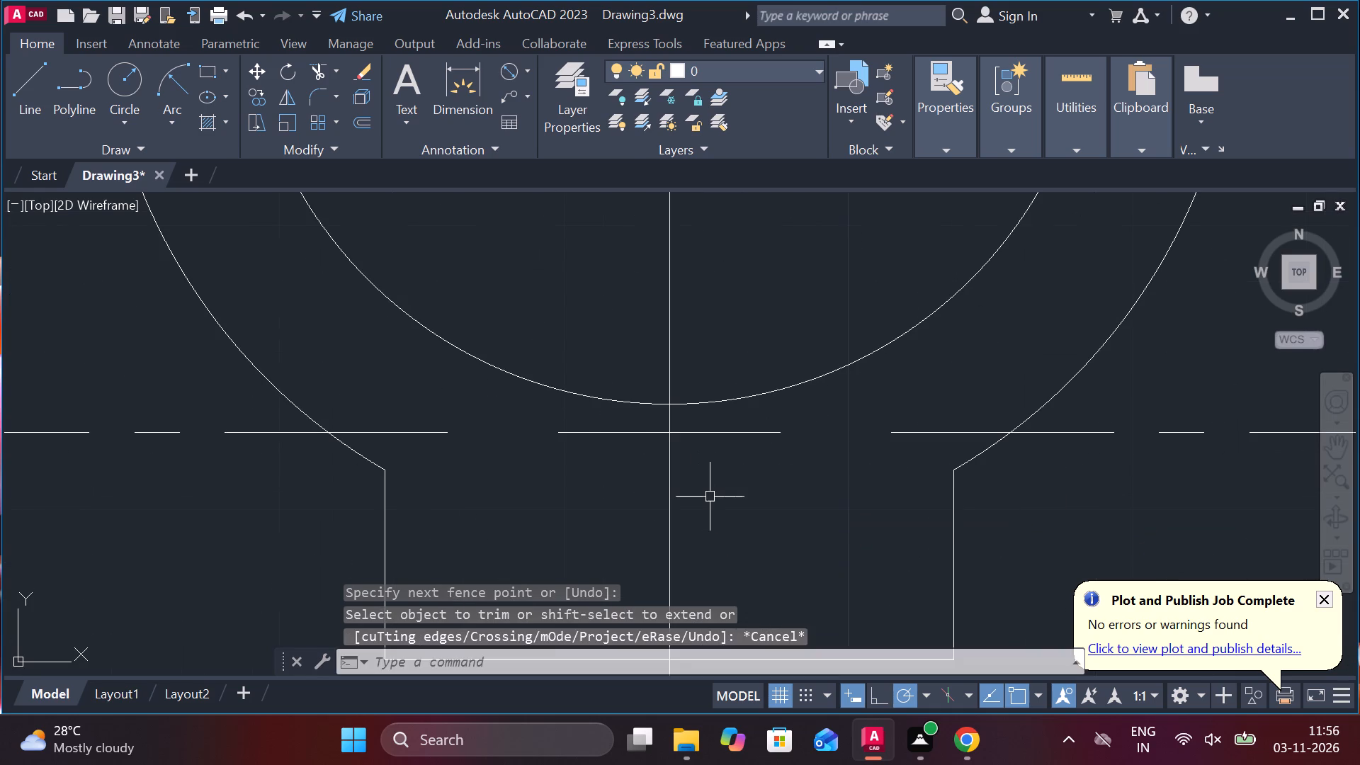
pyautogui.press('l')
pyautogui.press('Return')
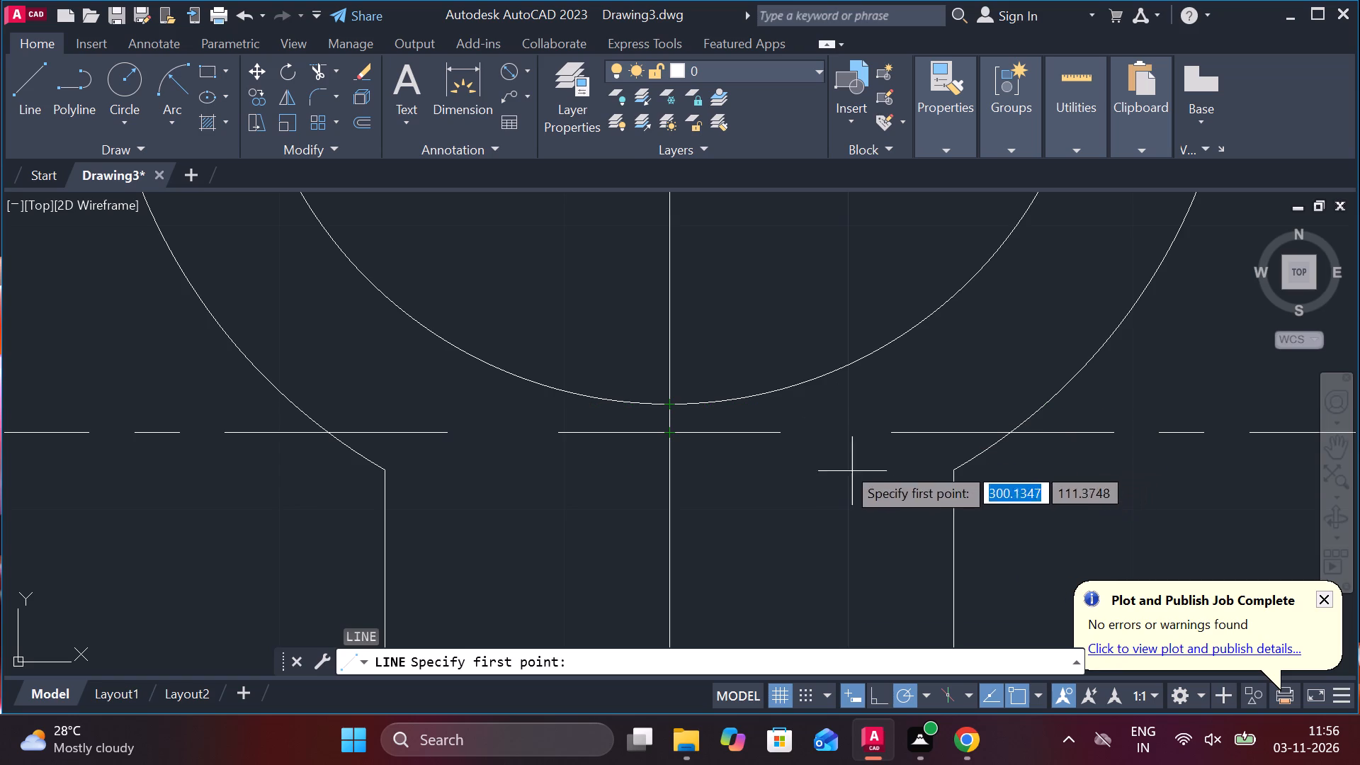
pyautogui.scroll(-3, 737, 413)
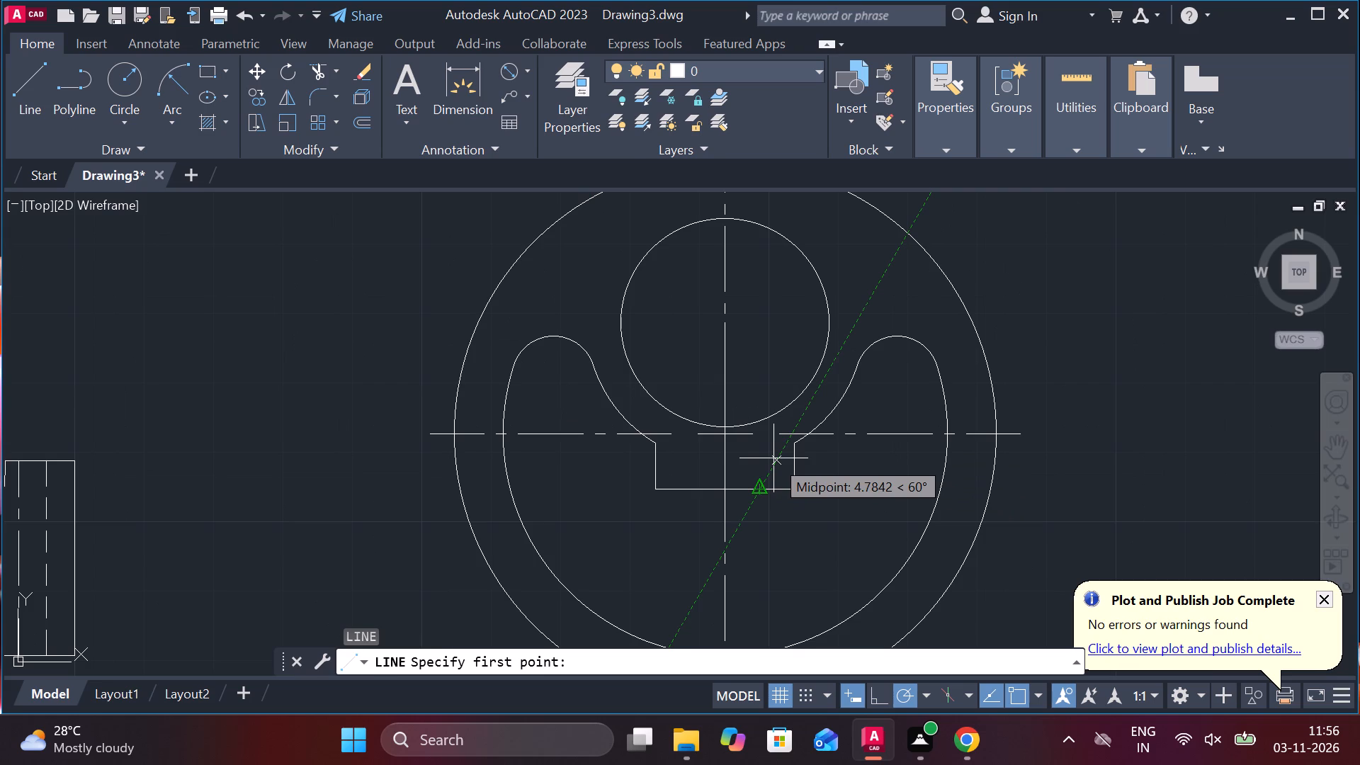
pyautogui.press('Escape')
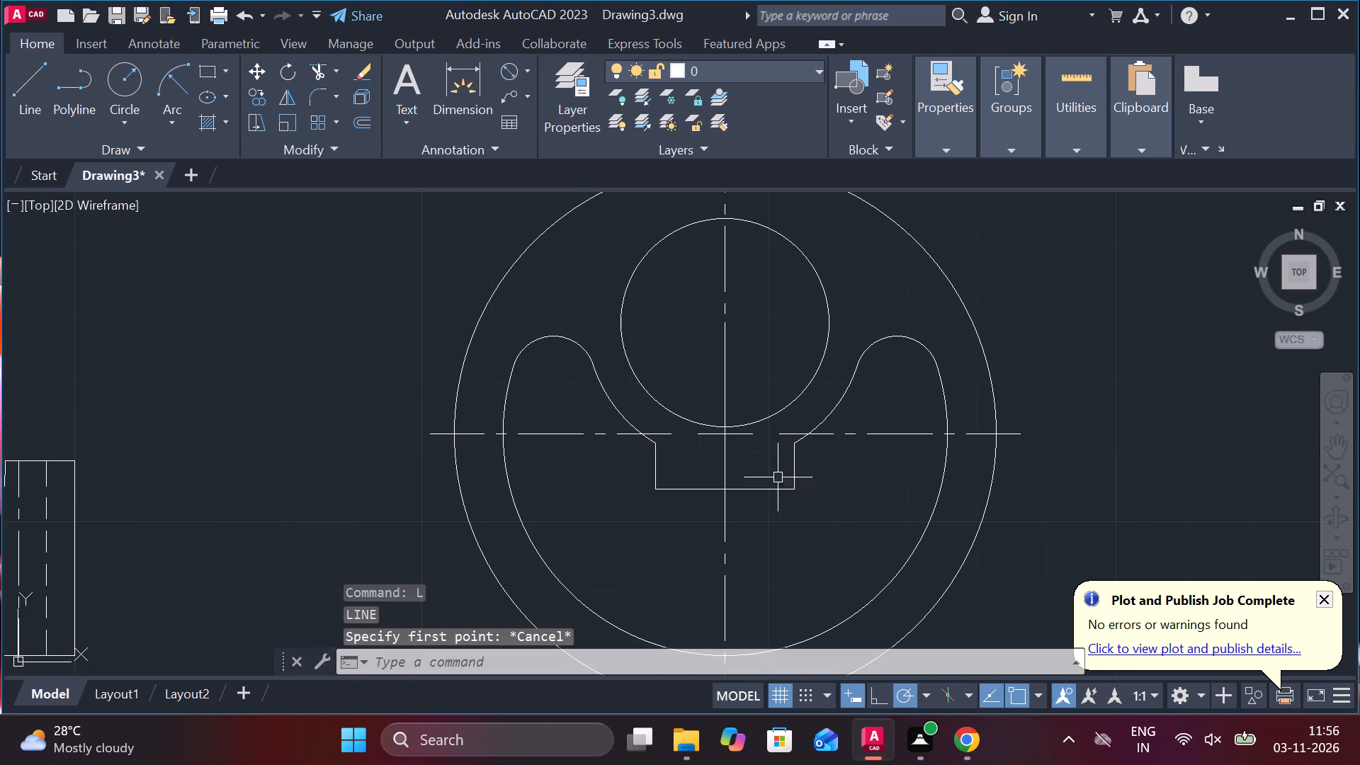
# Draw a 42 by 78 rectangle from lines beside the circular view, level with the outer circle's top and bottom quadrants.
pyautogui.moveTo(986, 425); pyautogui.dragTo(966, 424, button='middle')
pyautogui.scroll(-1, 966, 424)
pyautogui.moveTo(951, 440); pyautogui.dragTo(831, 418, button='middle')
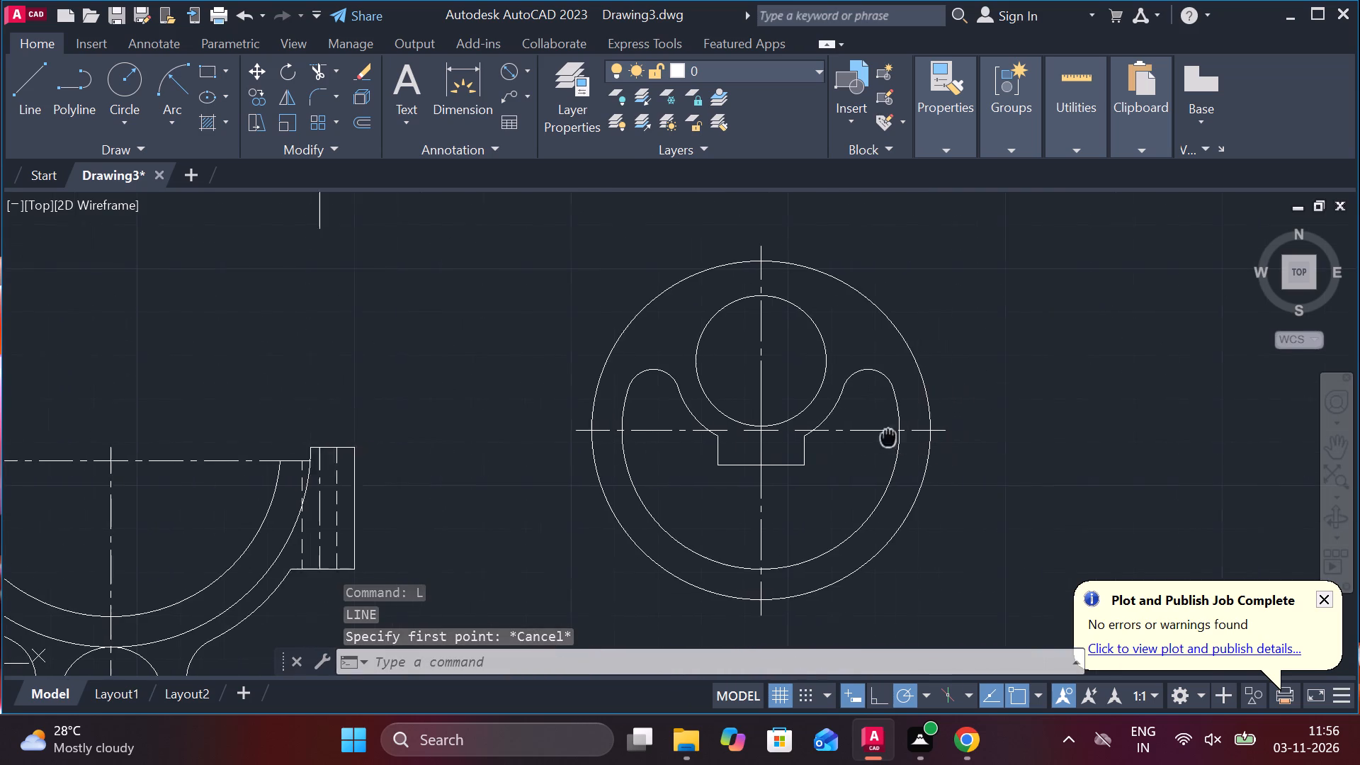
pyautogui.moveTo(831, 418); pyautogui.dragTo(820, 414, button='middle')
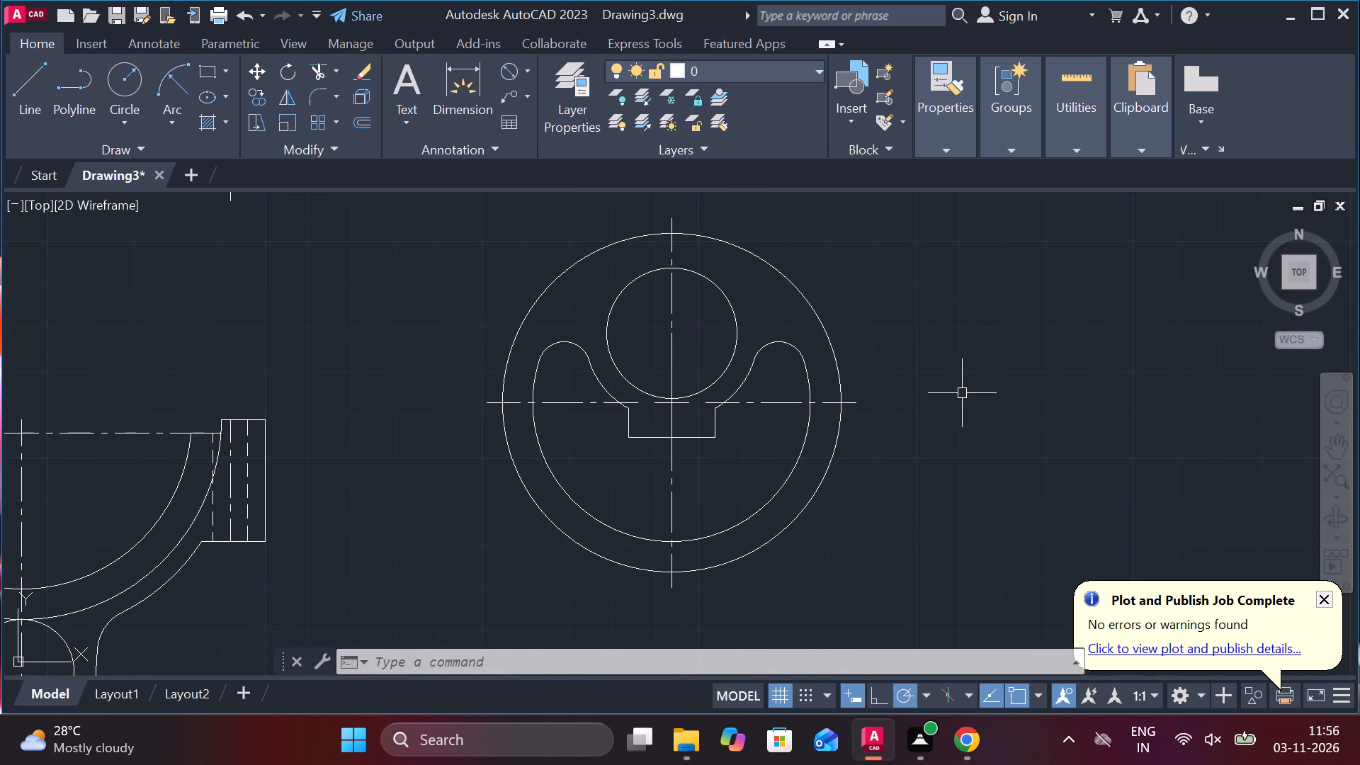
pyautogui.press('l')
pyautogui.press('Return')
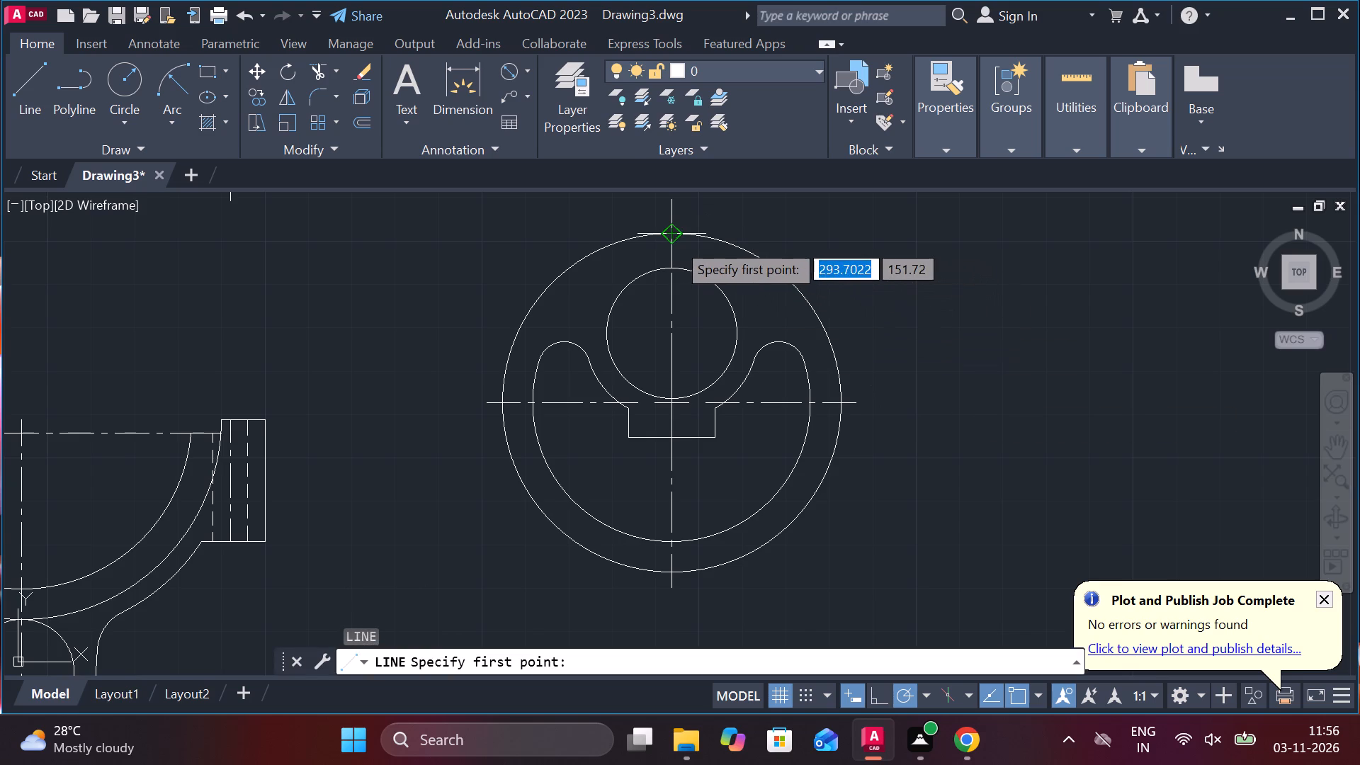
pyautogui.click(950, 238)
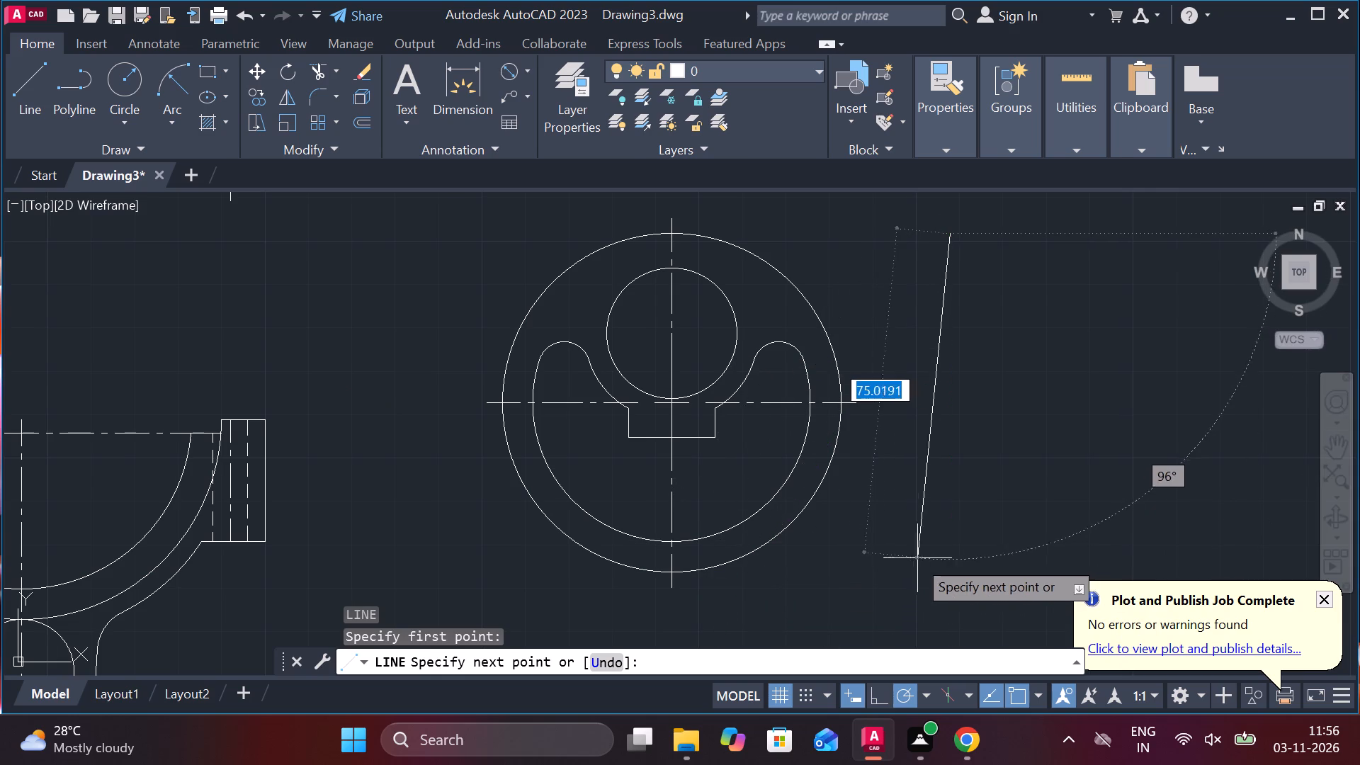
pyautogui.moveTo(915, 558); pyautogui.dragTo(912, 531, button='middle')
pyautogui.scroll(2, 830, 545)
pyautogui.moveTo(779, 535); pyautogui.dragTo(837, 506, button='middle')
pyautogui.scroll(-2, 834, 509)
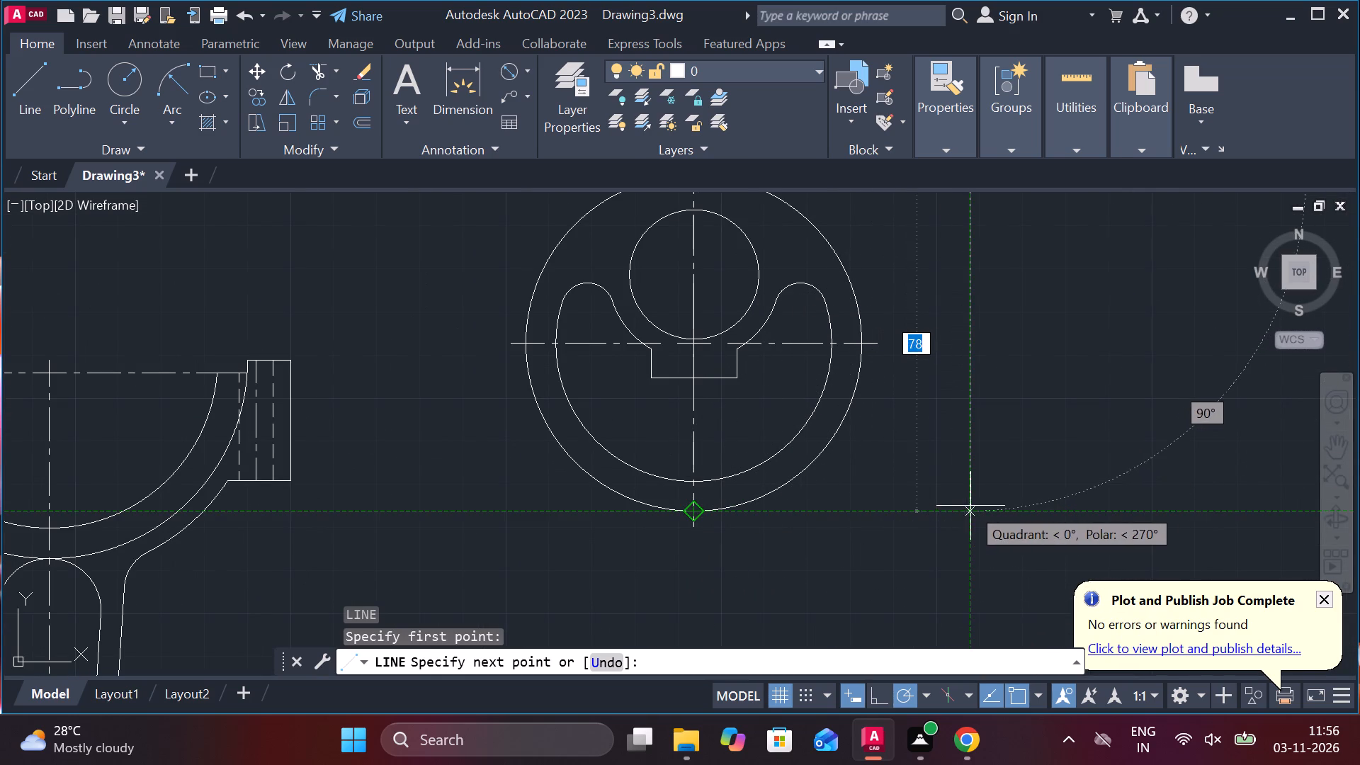
pyautogui.click(974, 506)
pyautogui.moveTo(1002, 501); pyautogui.dragTo(931, 489, button='middle')
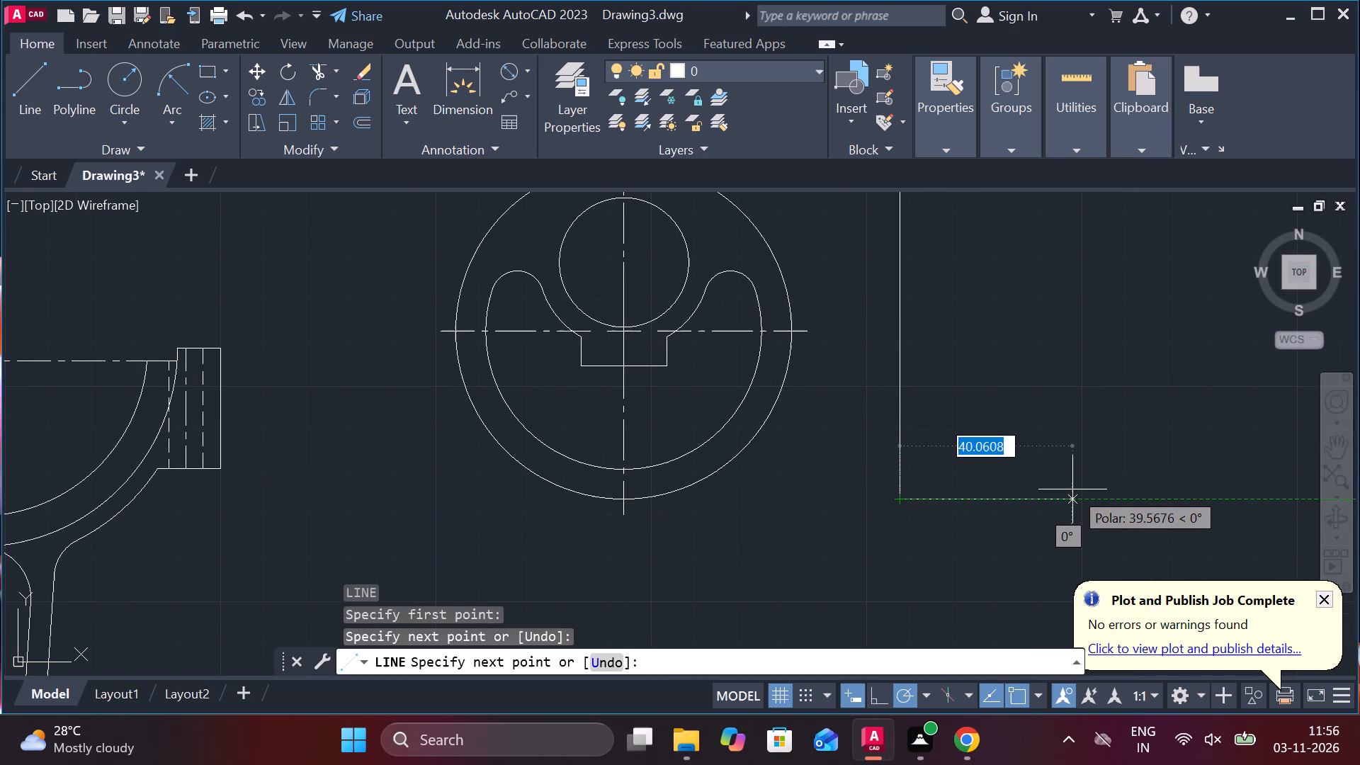
pyautogui.write('42')
pyautogui.press('space')
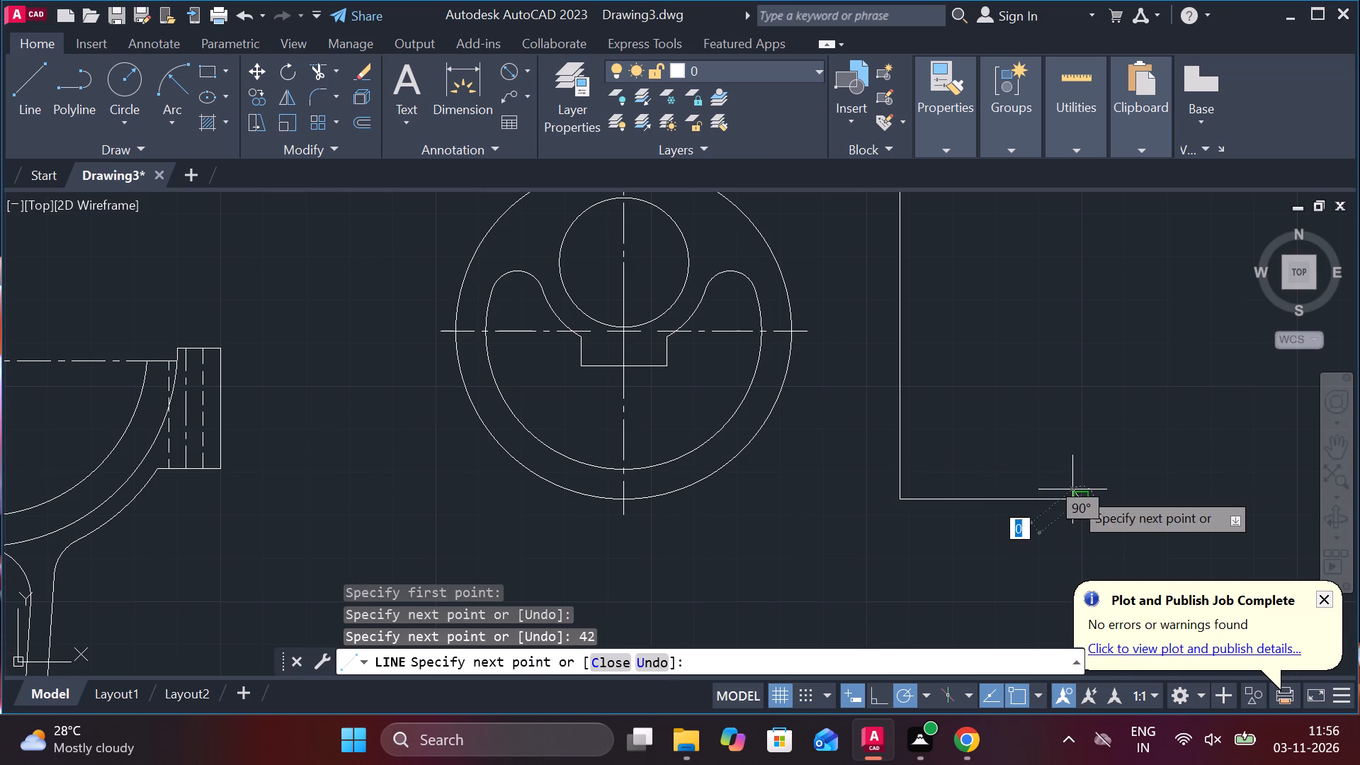
pyautogui.moveTo(1072, 470); pyautogui.dragTo(1070, 543, button='middle')
pyautogui.scroll(-1, 1070, 545)
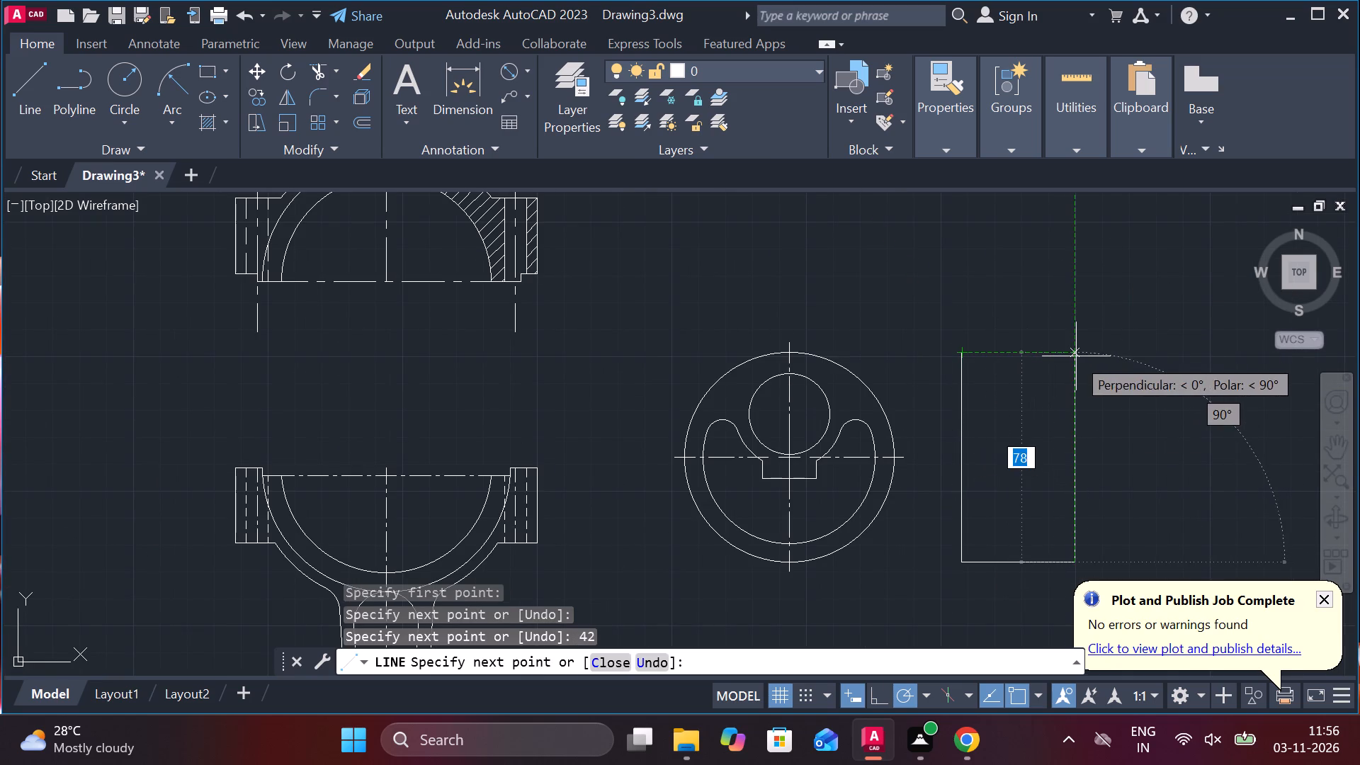
pyautogui.click(1076, 356)
pyautogui.click(965, 356)
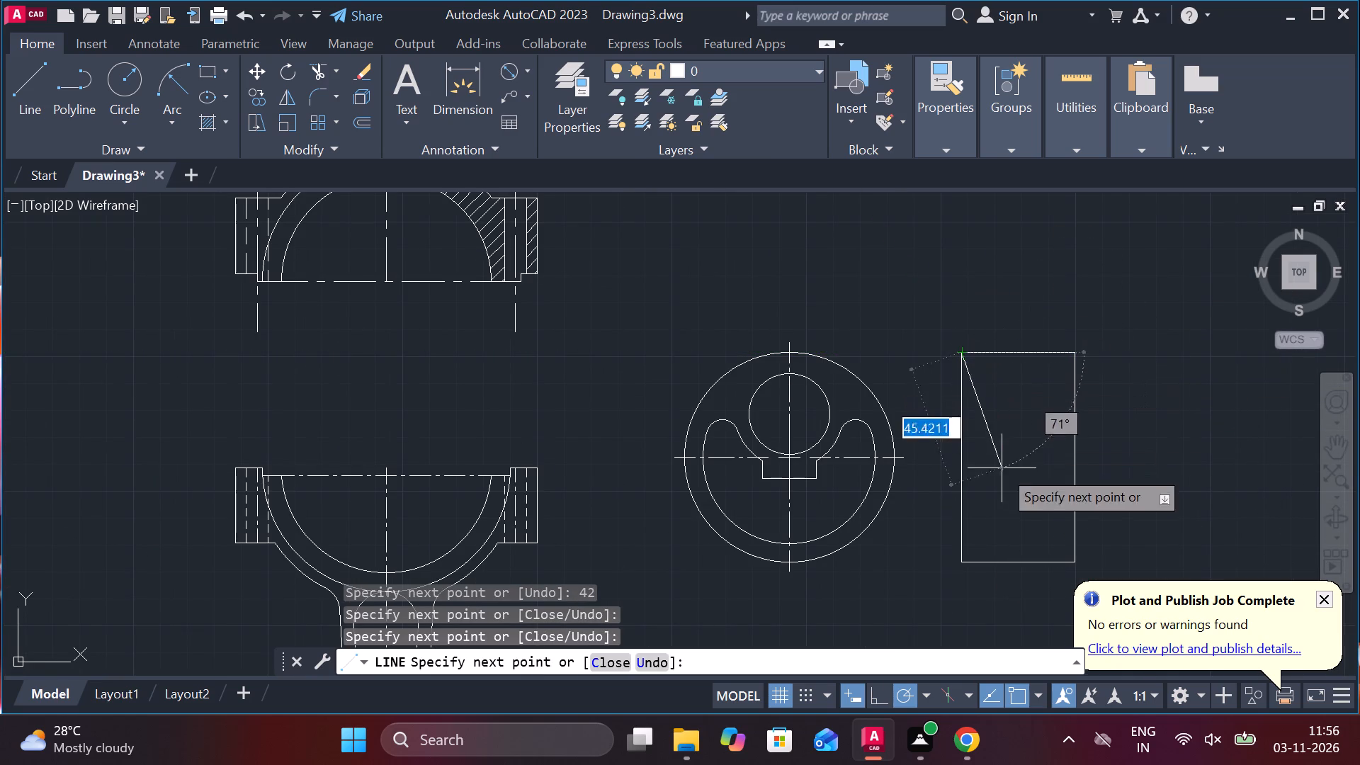
pyautogui.press('Escape')
# Draw an open-topped keyway 6 wide with 2-long sides, centred beneath the small circle, starting 3 from its bottom quadrant.
pyautogui.moveTo(1001, 469); pyautogui.dragTo(967, 469, button='middle')
pyautogui.moveTo(977, 477); pyautogui.dragTo(977, 412, button='middle')
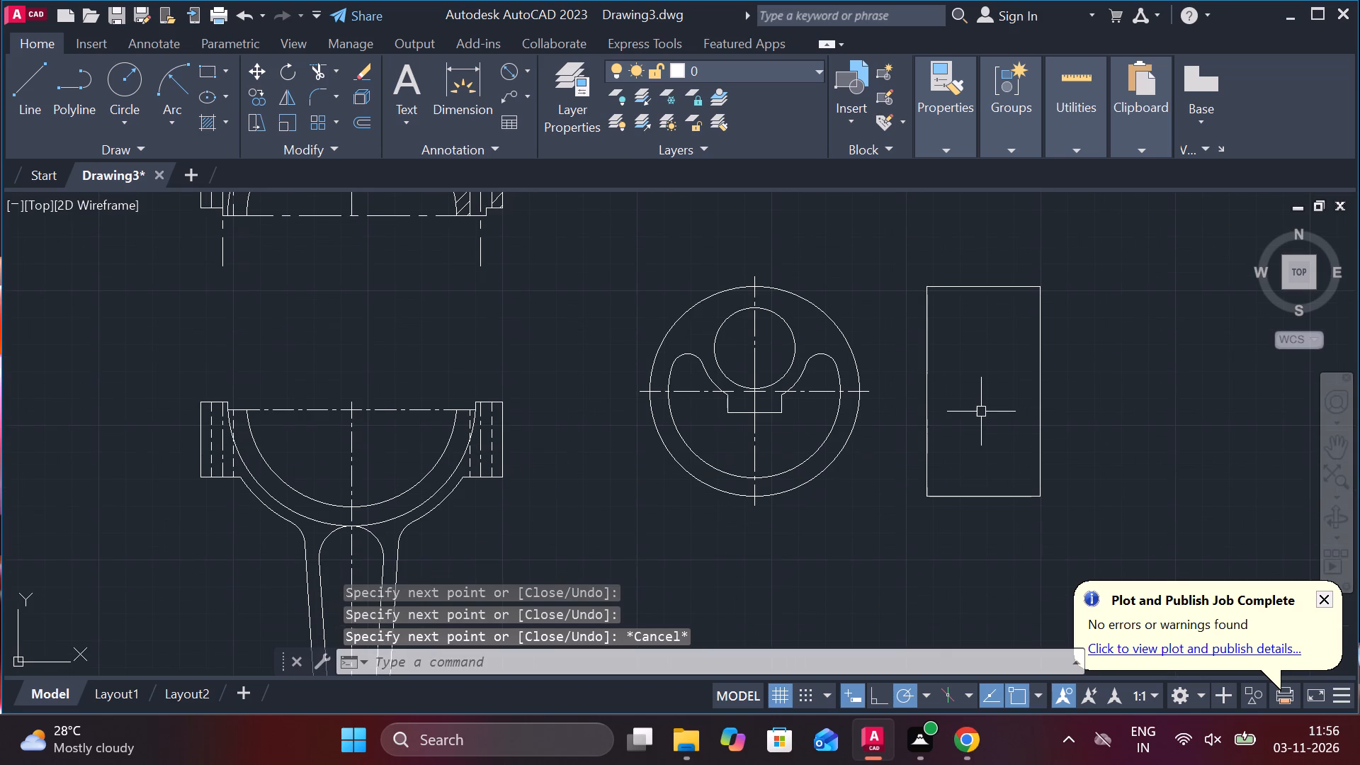
pyautogui.moveTo(981, 412); pyautogui.dragTo(904, 437, button='middle')
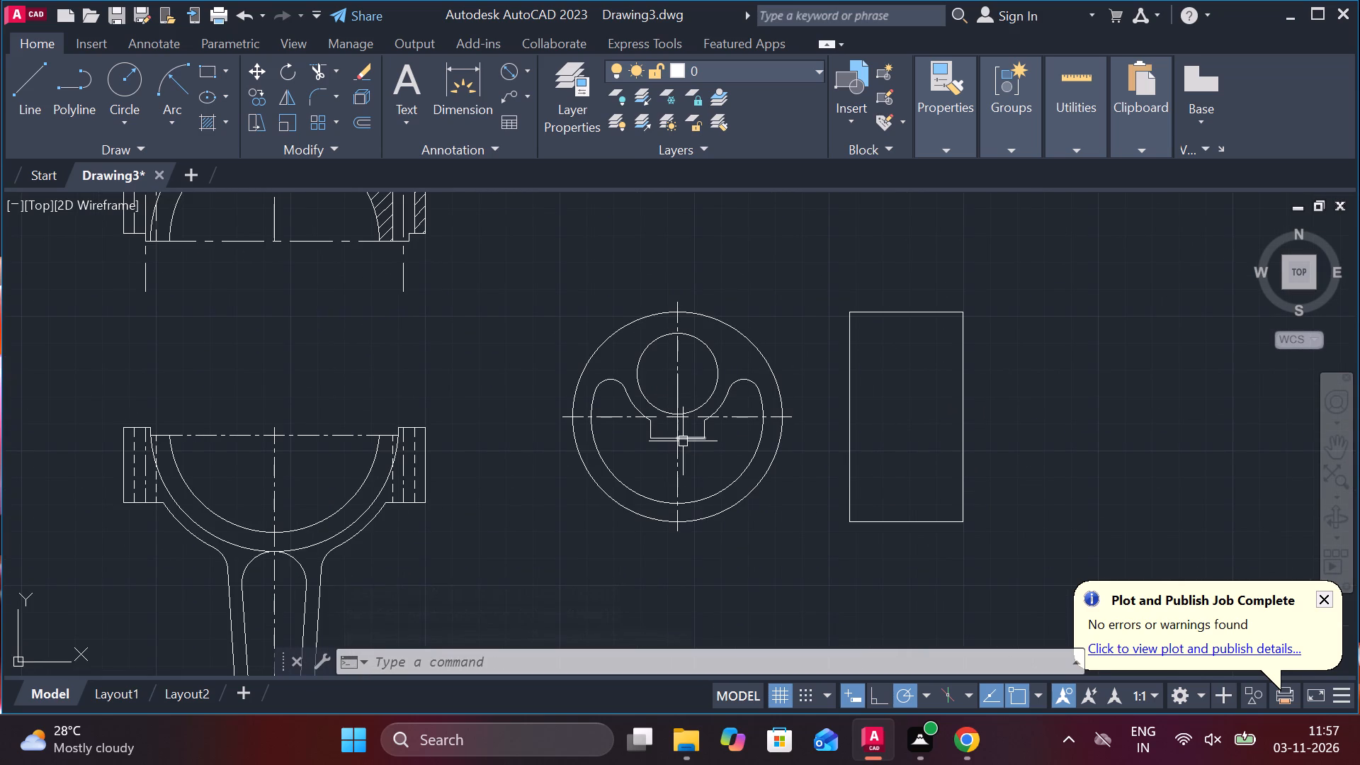
pyautogui.scroll(2, 651, 433)
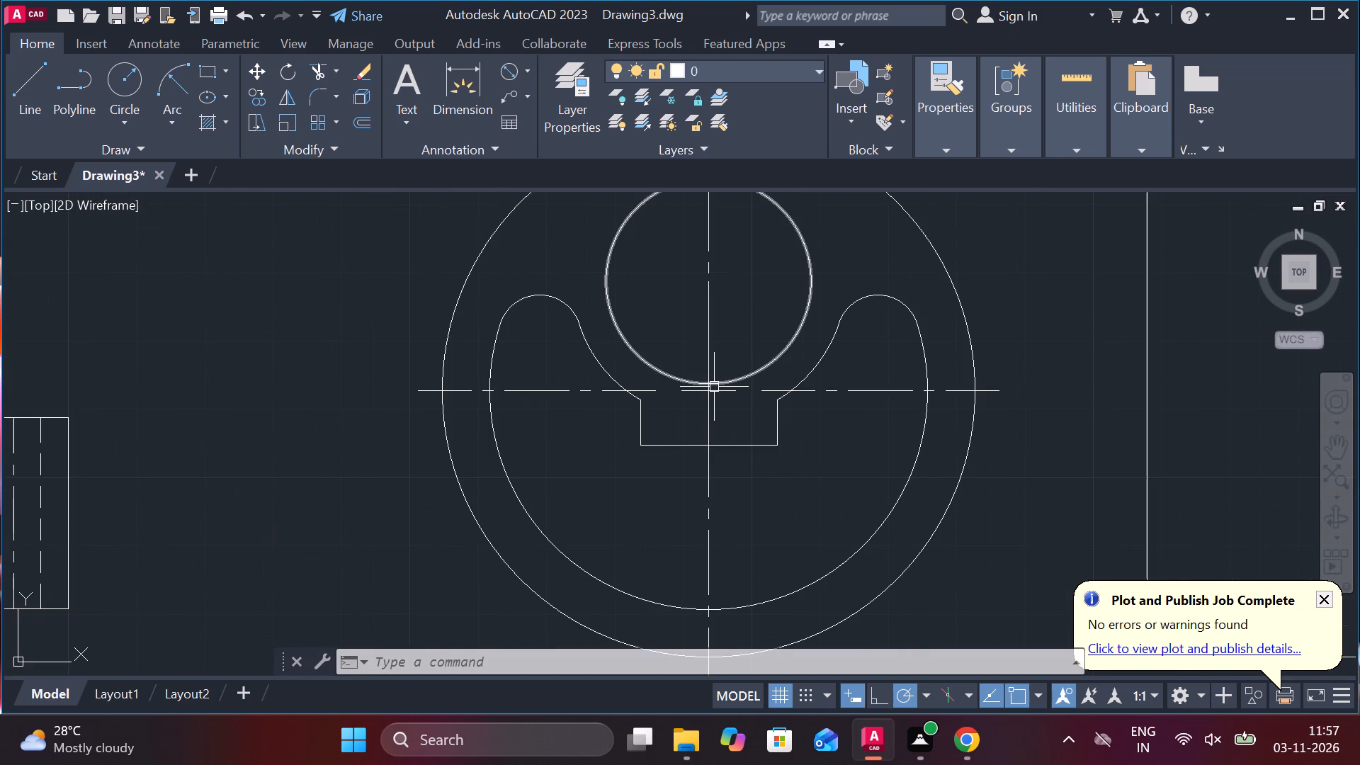
pyautogui.scroll(1, 714, 387)
pyautogui.press('l')
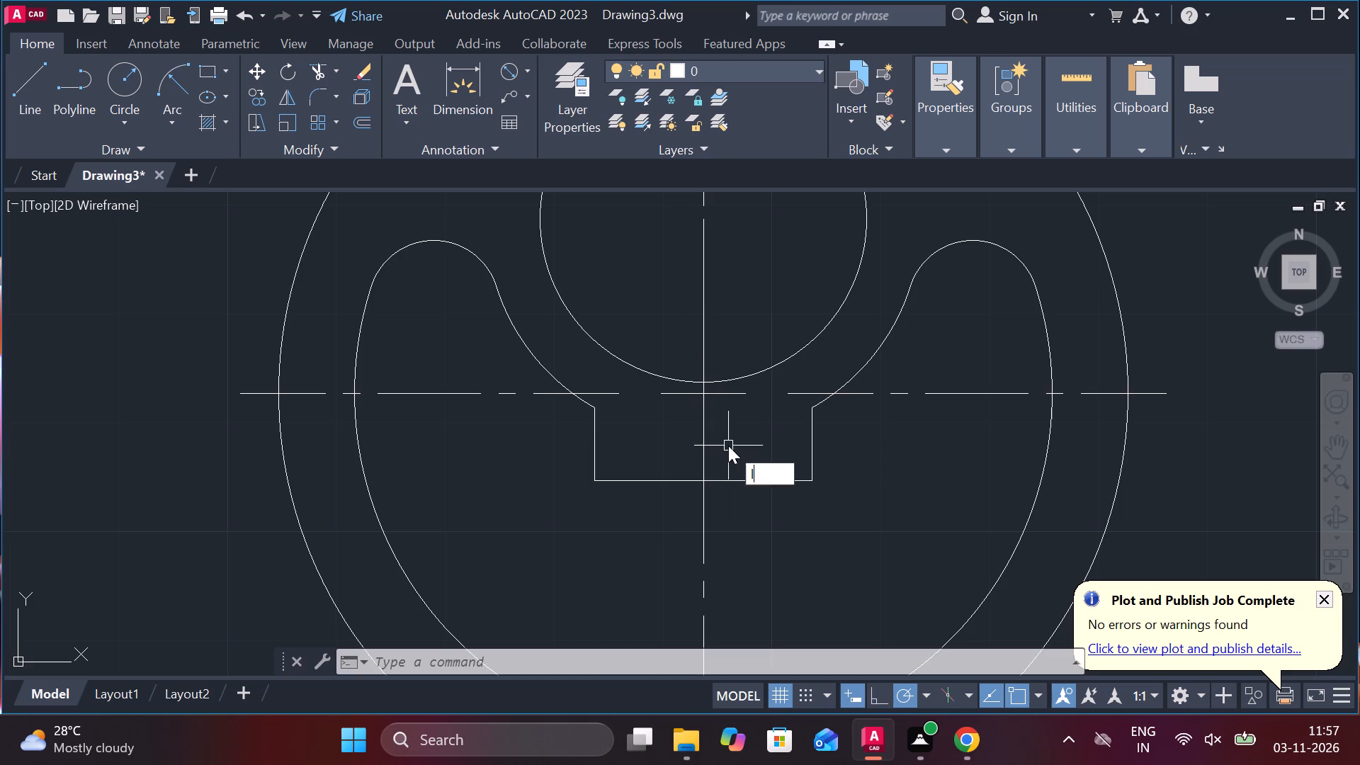
pyautogui.press('Return')
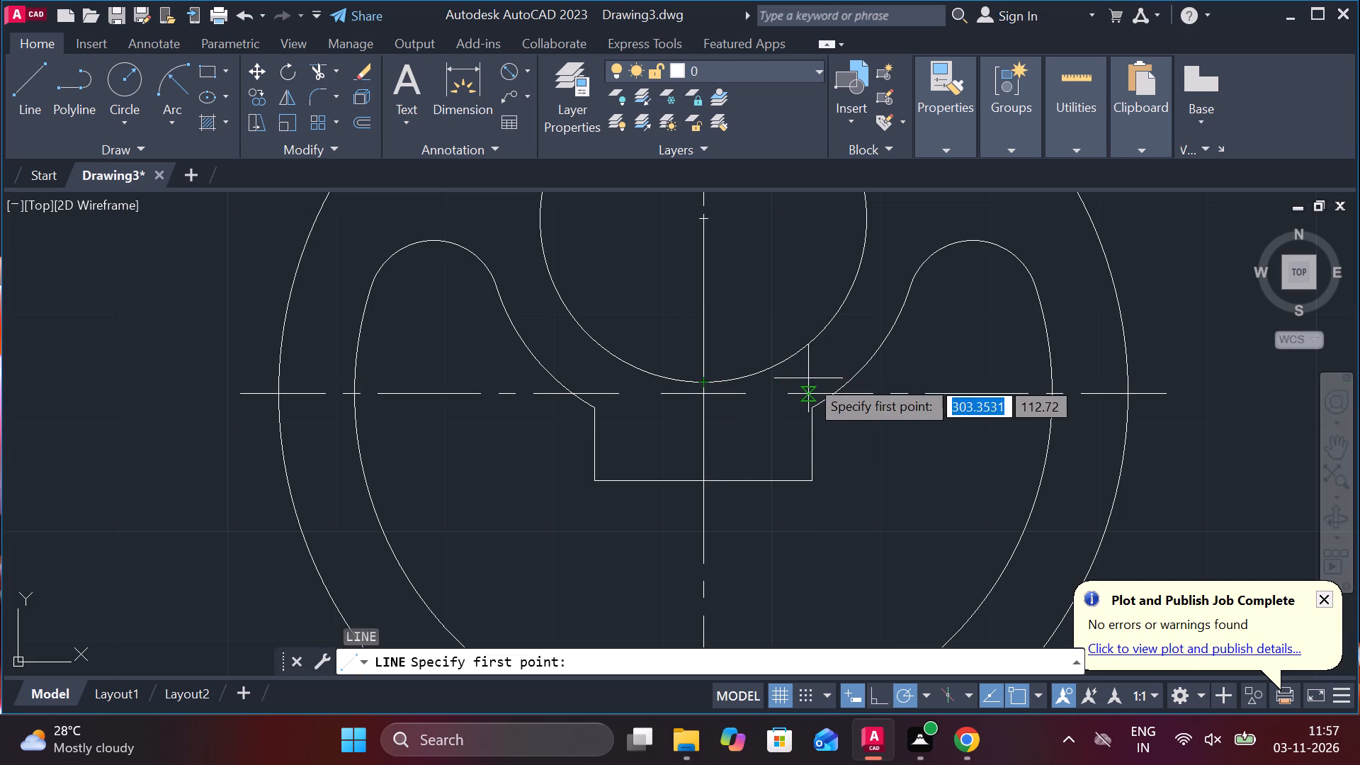
pyautogui.write('3')
pyautogui.press('space')
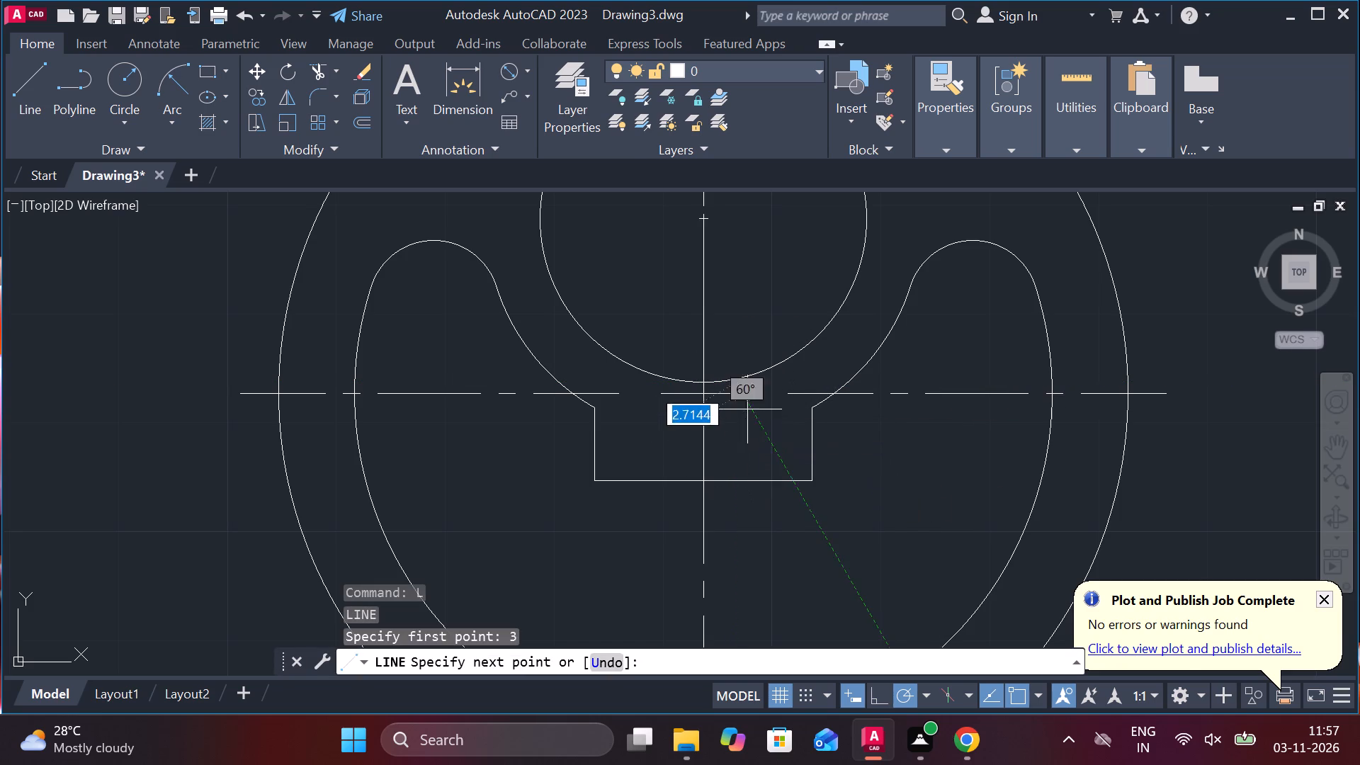
pyautogui.scroll(3, 747, 409)
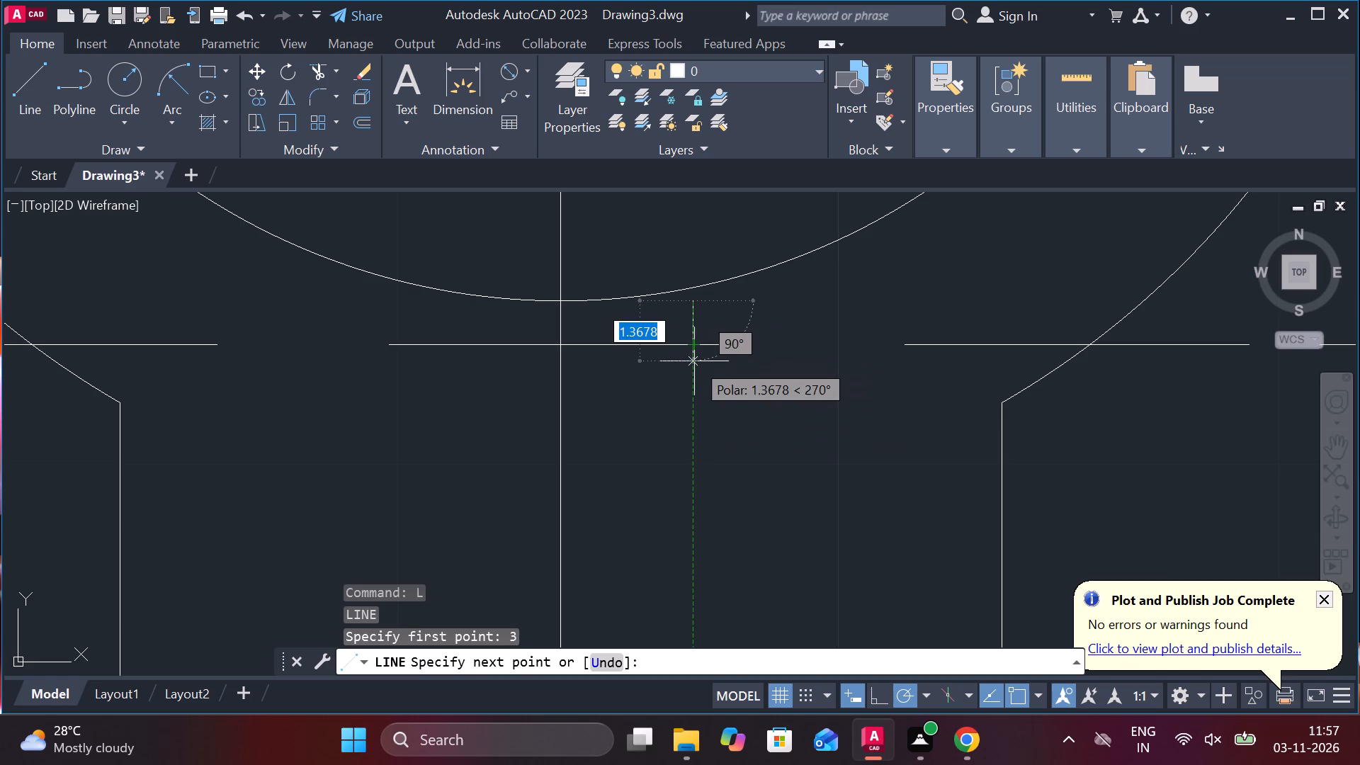
pyautogui.write('2')
pyautogui.press('space')
pyautogui.scroll(-1, 694, 375)
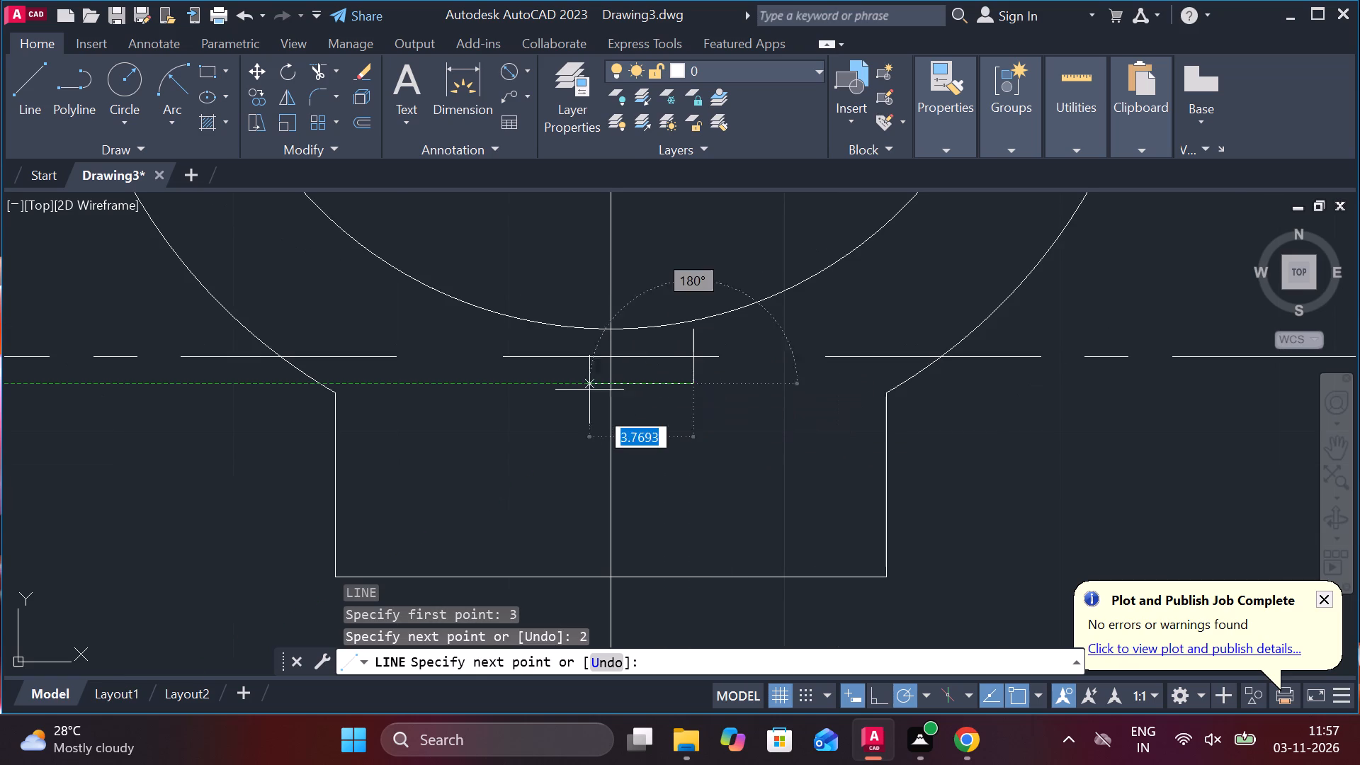
pyautogui.write('6')
pyautogui.press('space')
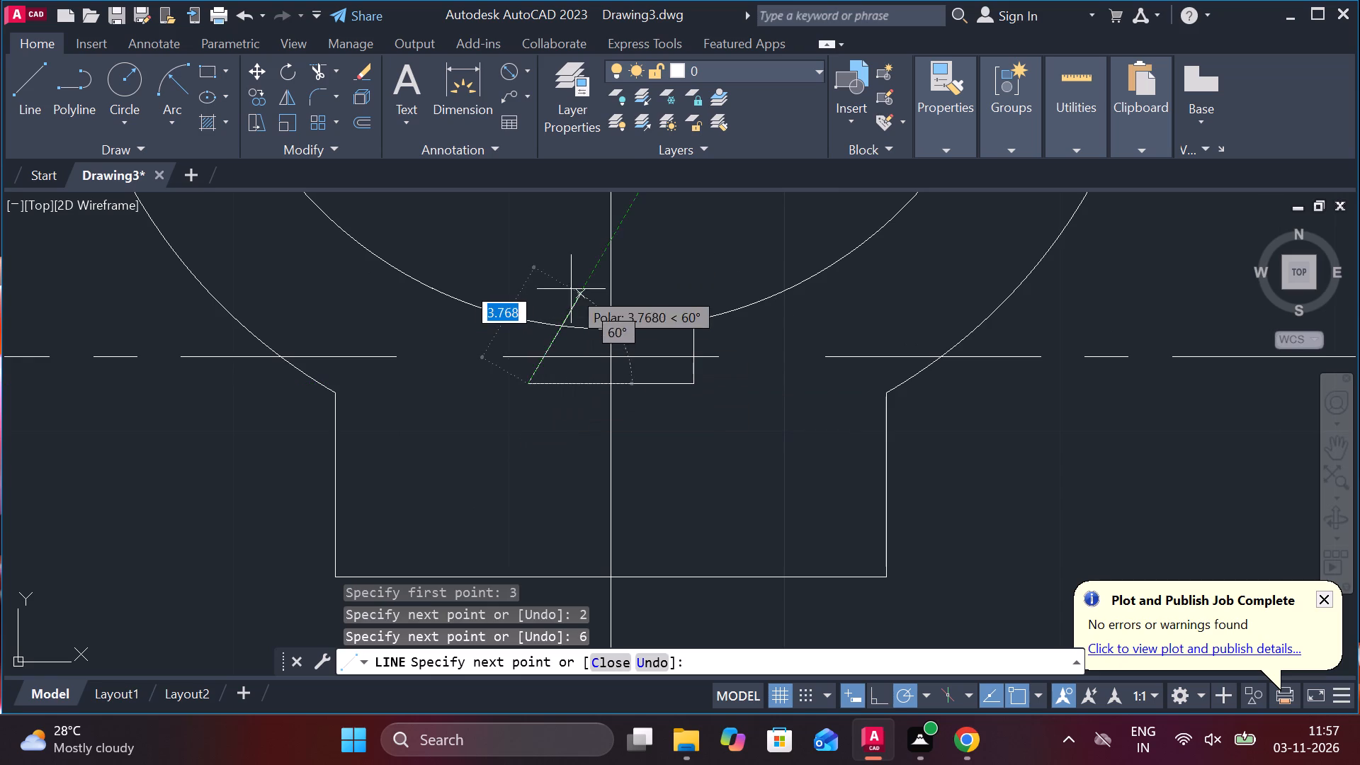
pyautogui.write('2')
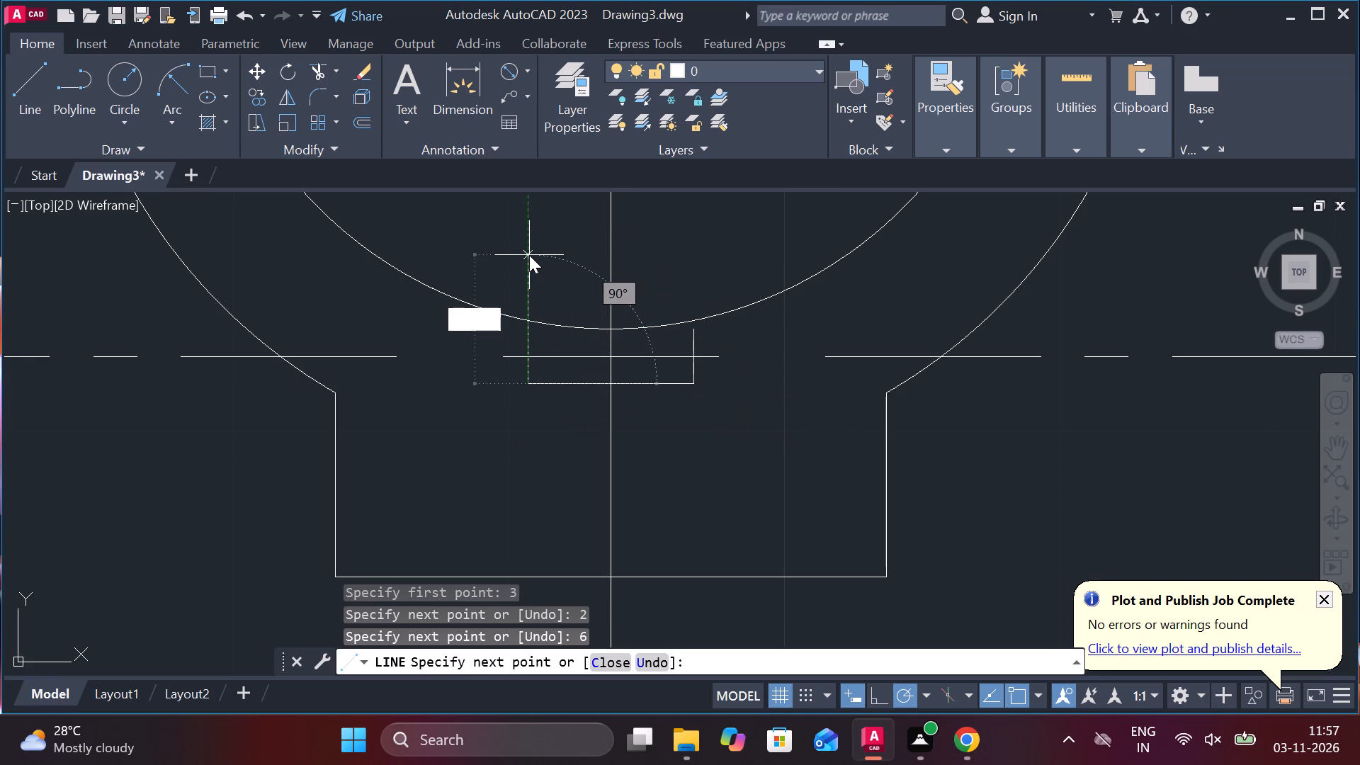
pyautogui.press('space')
pyautogui.press('Escape')
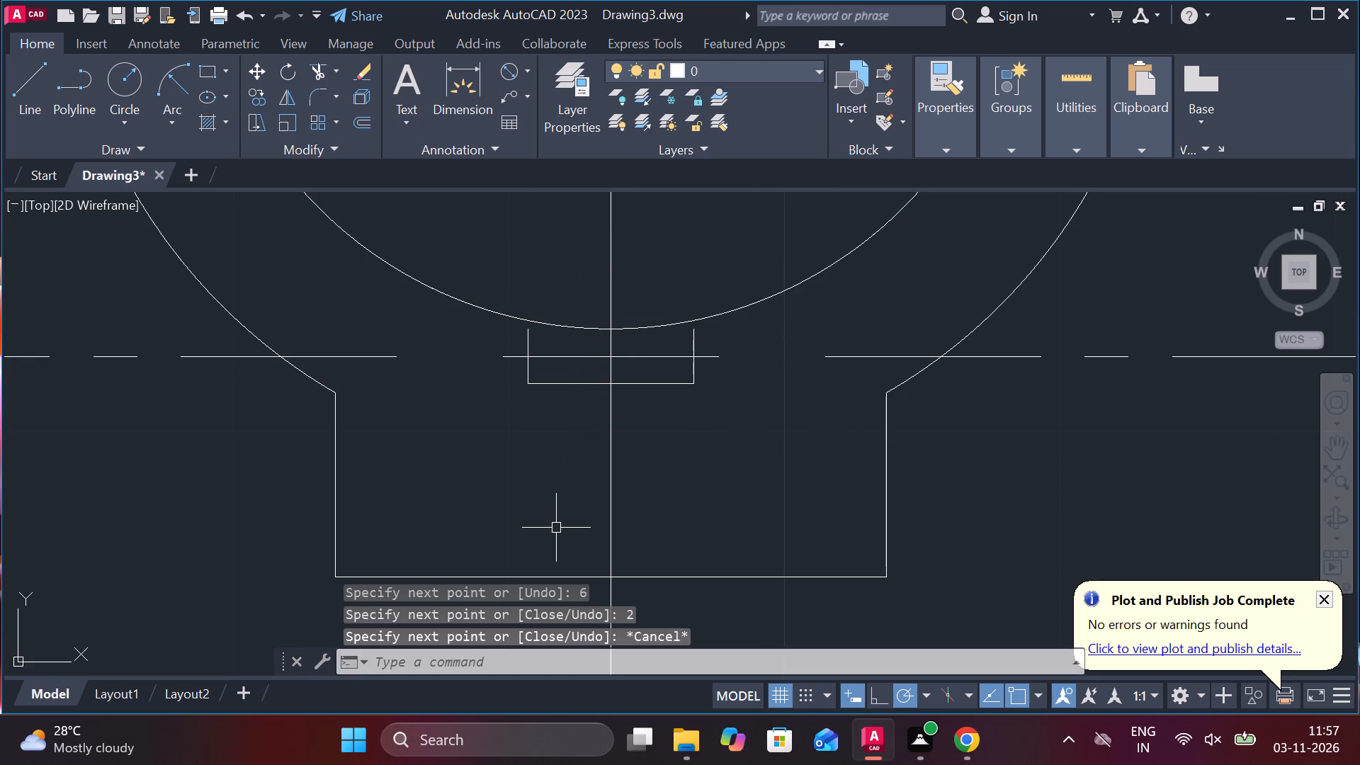
# Extend both short vertical keyway sides up to the small circle.
pyautogui.write('ex')
pyautogui.press('space')
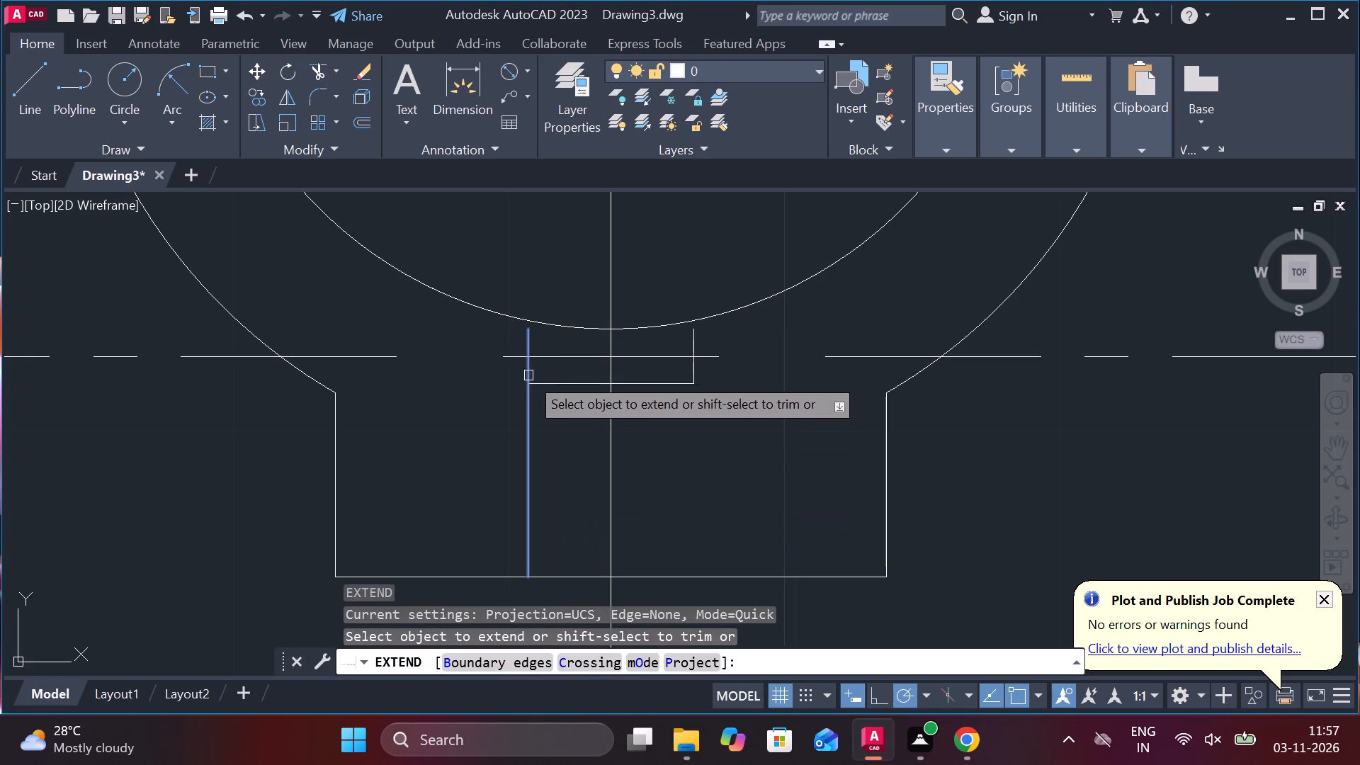
pyautogui.click(529, 342)
pyautogui.click(694, 344)
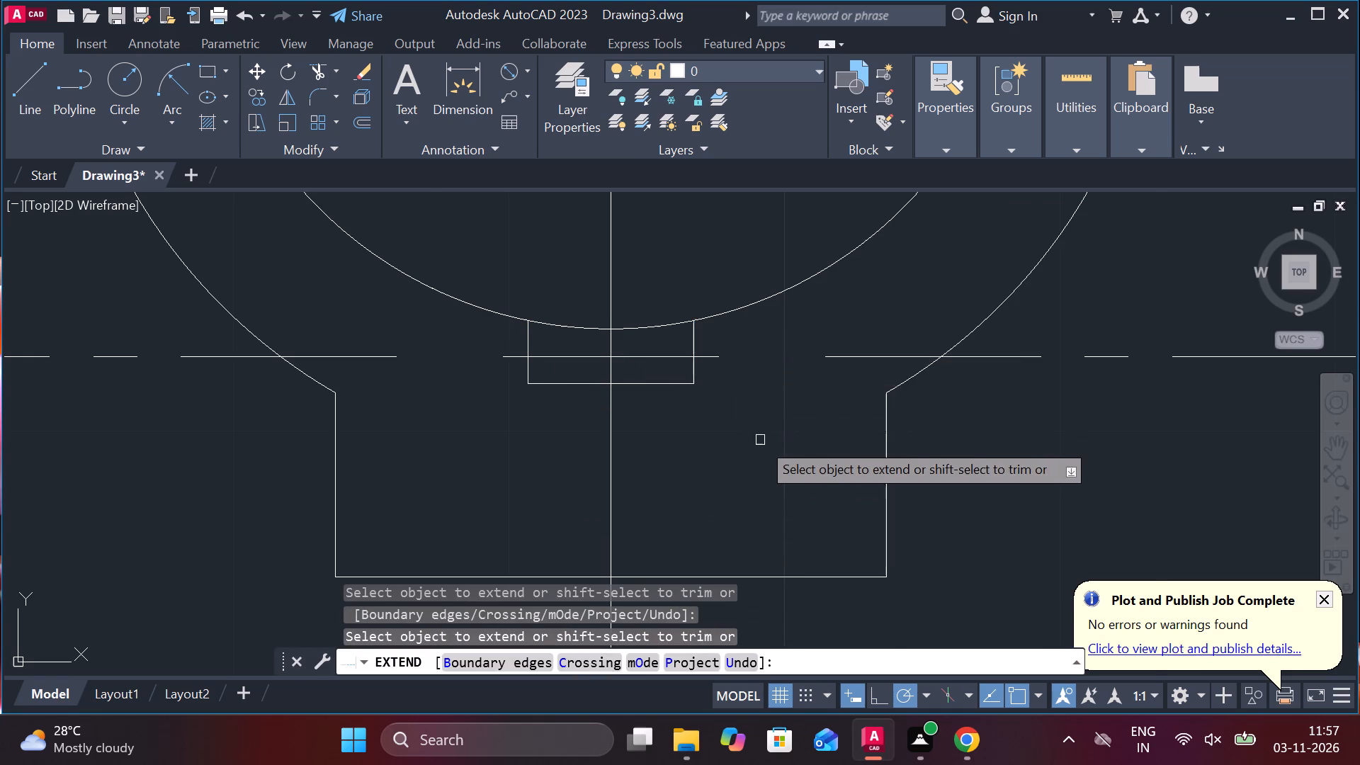
pyautogui.scroll(-3, 760, 441)
pyautogui.scroll(2, 744, 387)
pyautogui.press('Escape')
# Trim away the bottom of the small circle between the two keyway sides.
pyautogui.write('tr')
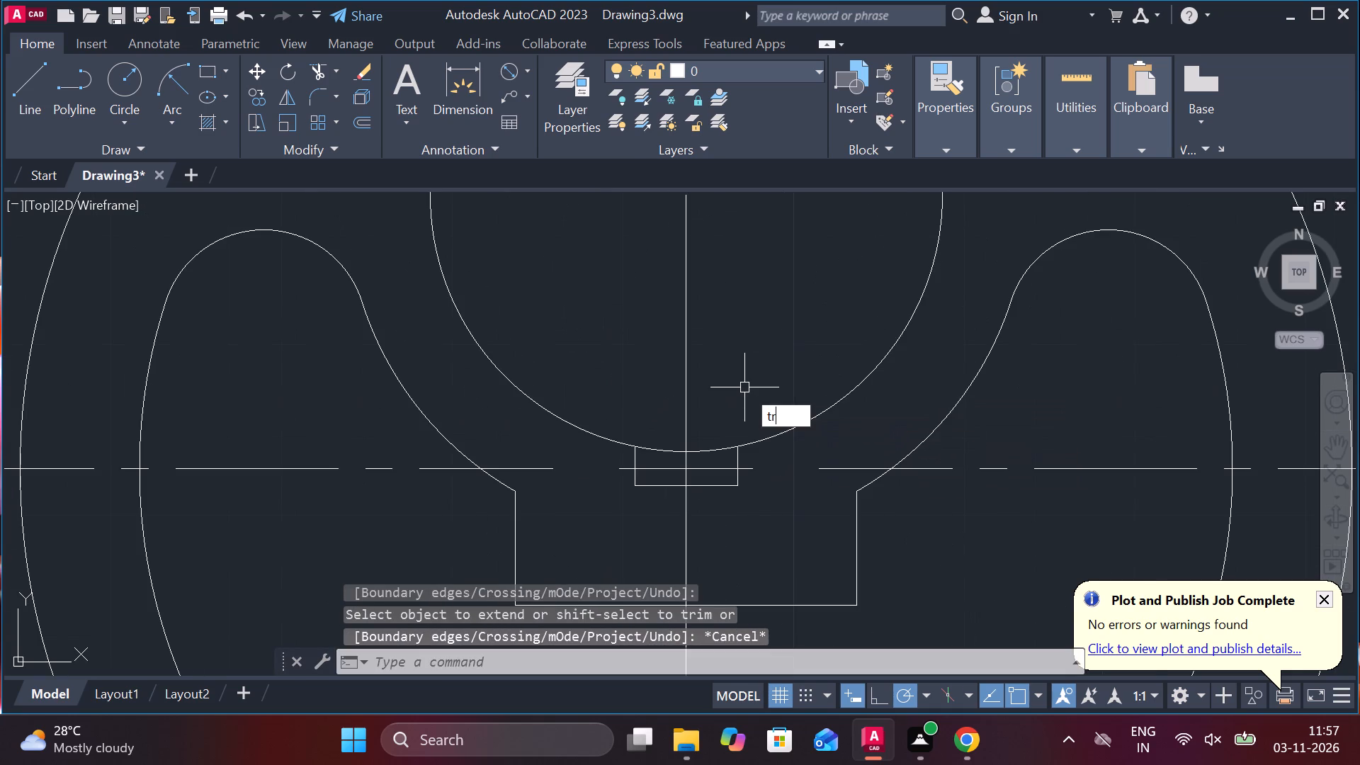
pyautogui.press('space')
pyautogui.click(662, 450)
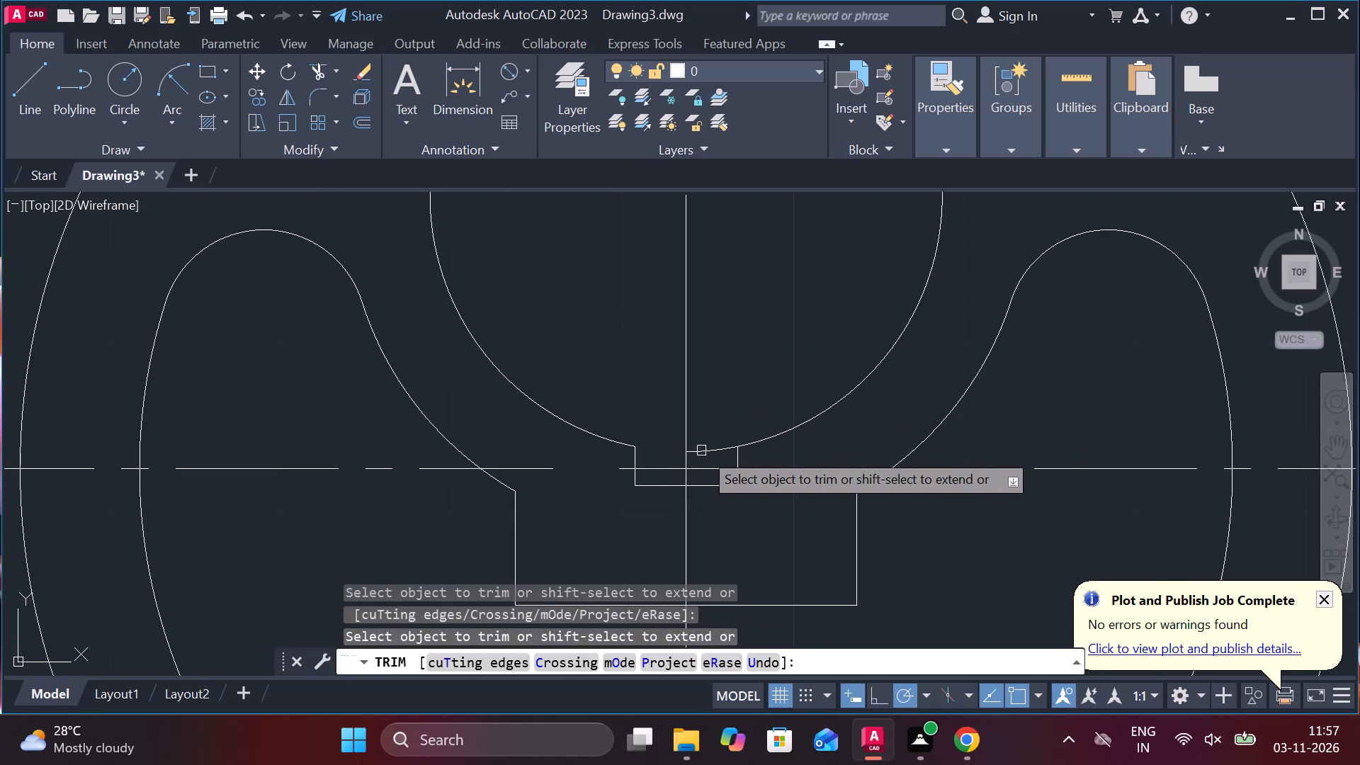
pyautogui.click(703, 450)
pyautogui.scroll(-1, 730, 439)
pyautogui.scroll(-1, 868, 509)
pyautogui.moveTo(875, 511); pyautogui.dragTo(873, 511, button='middle')
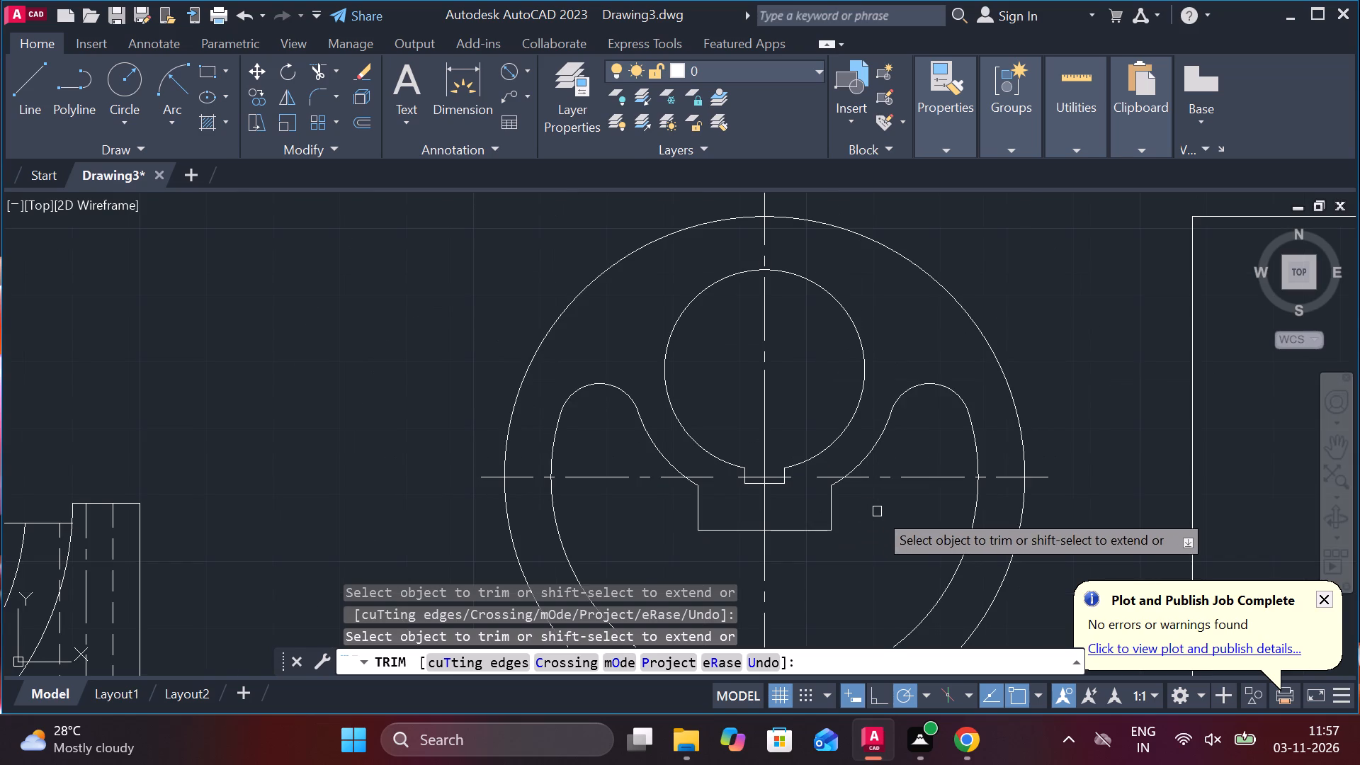
pyautogui.moveTo(873, 511); pyautogui.dragTo(762, 474, button='middle')
pyautogui.press('Escape')
pyautogui.middleClick(770, 482)
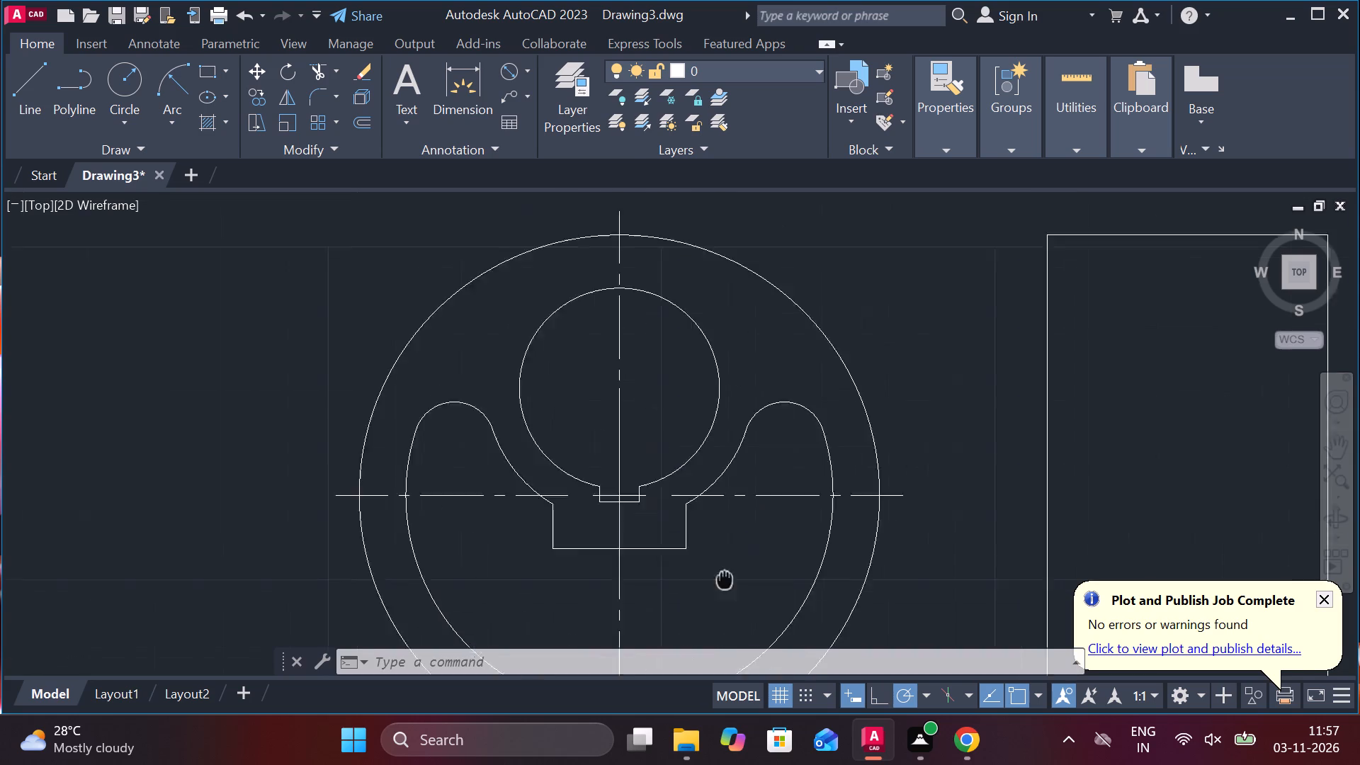
pyautogui.scroll(-1, 833, 497)
pyautogui.moveTo(836, 492); pyautogui.dragTo(821, 492, button='middle')
pyautogui.press('Escape')
pyautogui.press('Escape')
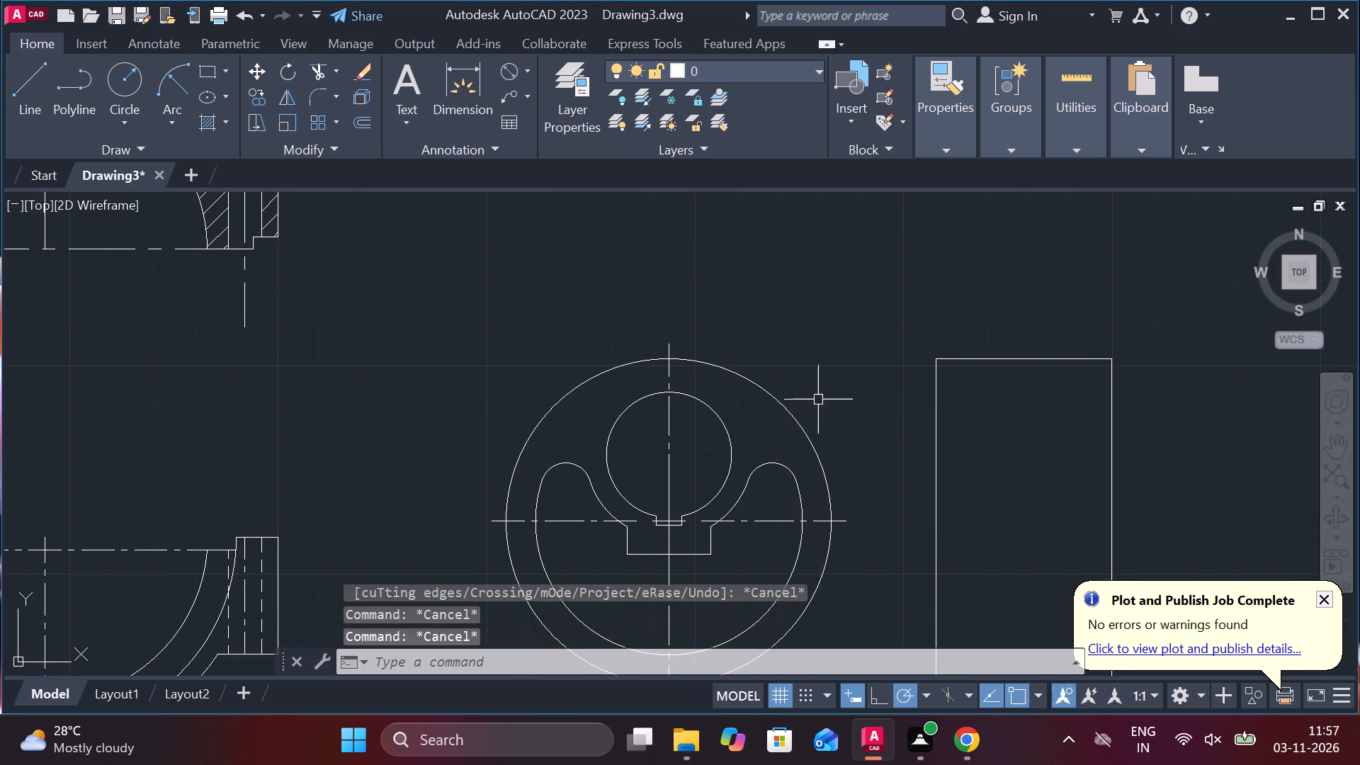
# Project the small circle's top quadrant horizontally across the rectangle, keeping only the line between the rectangle's vertical sides.
pyautogui.press('l')
pyautogui.press('Return')
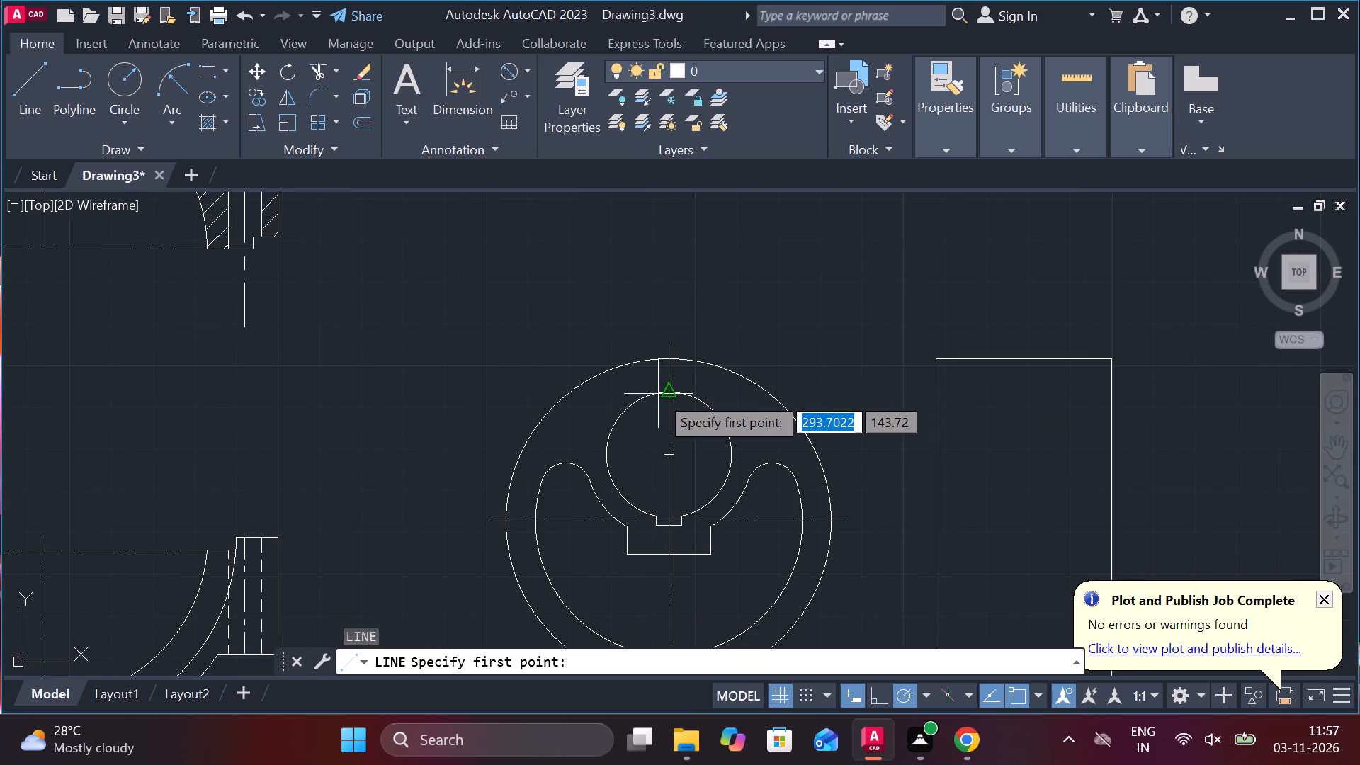
pyautogui.click(664, 394)
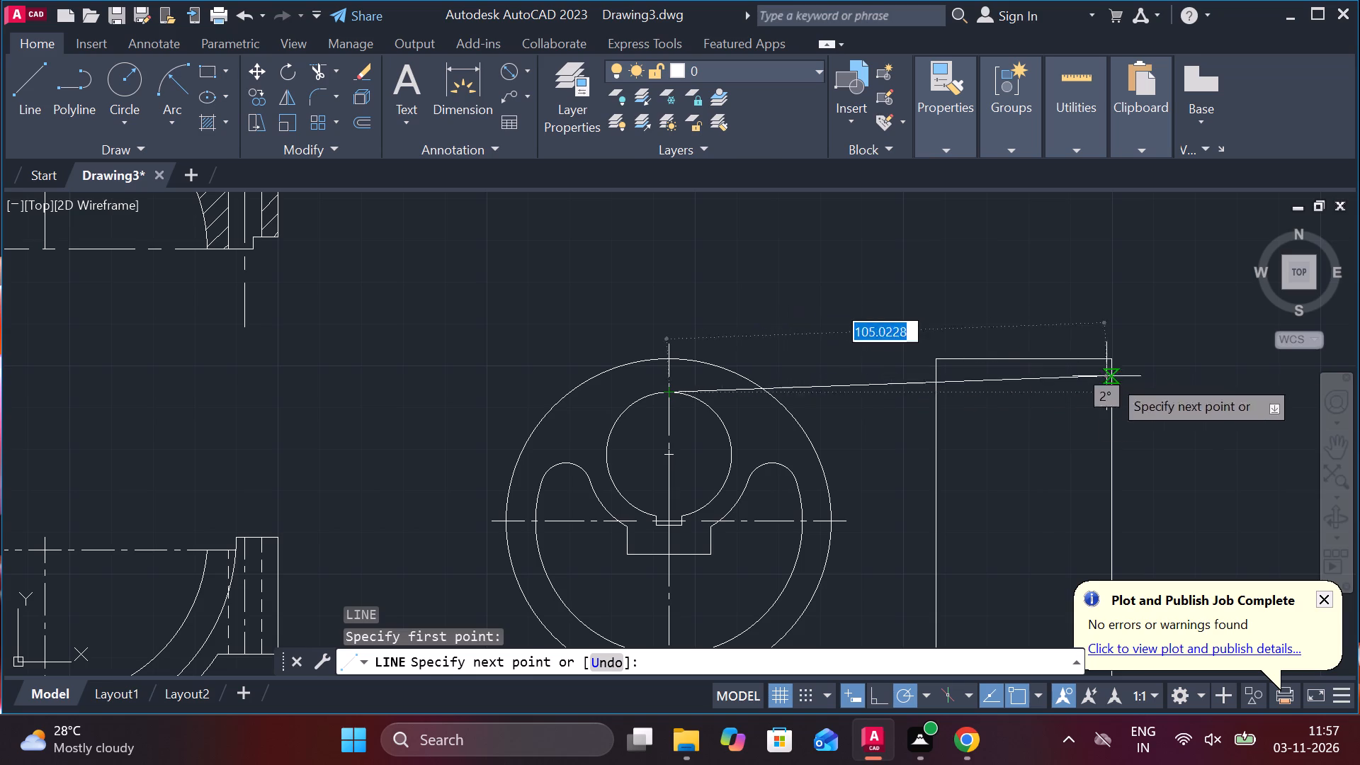
pyautogui.click(1141, 384)
pyautogui.press('Escape')
pyautogui.write('tr')
pyautogui.press('space')
pyautogui.click(887, 390)
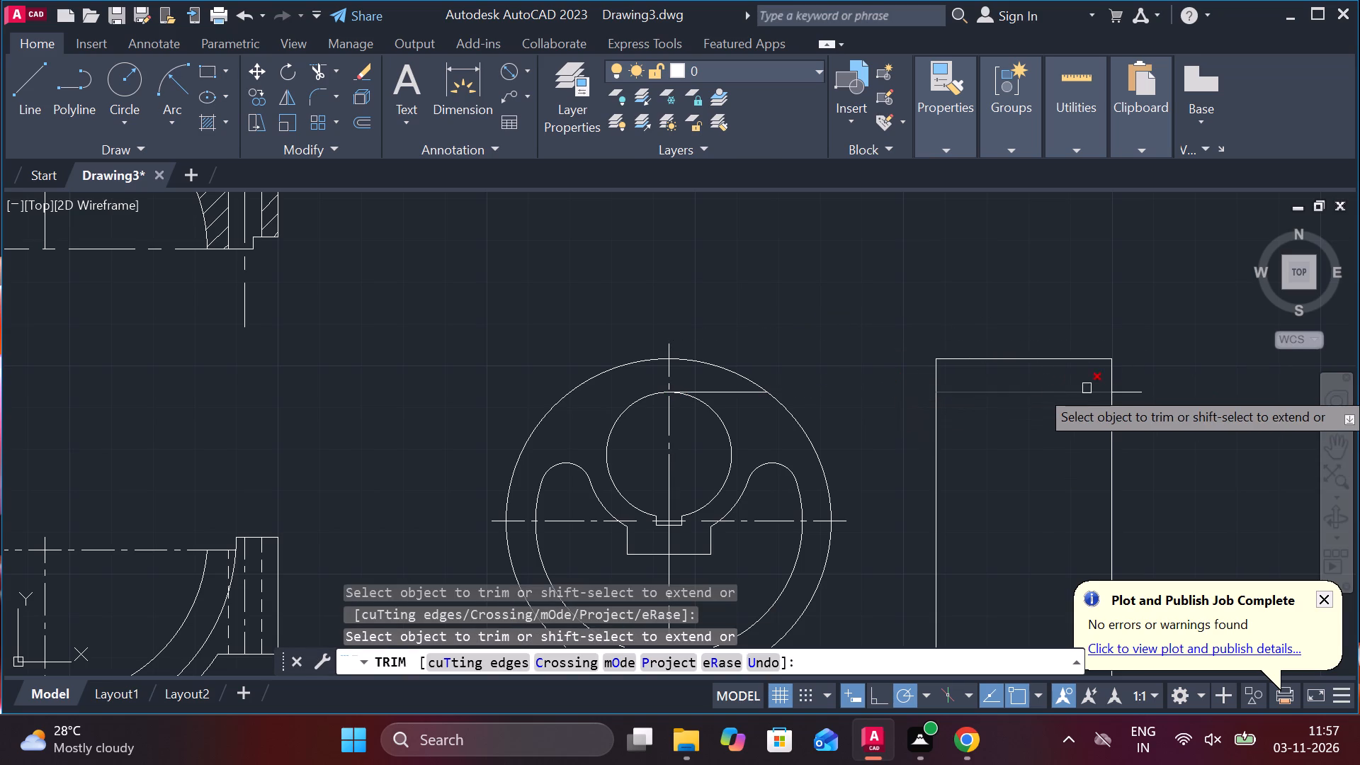
pyautogui.click(1125, 388)
pyautogui.press('Escape')
pyautogui.click(750, 395)
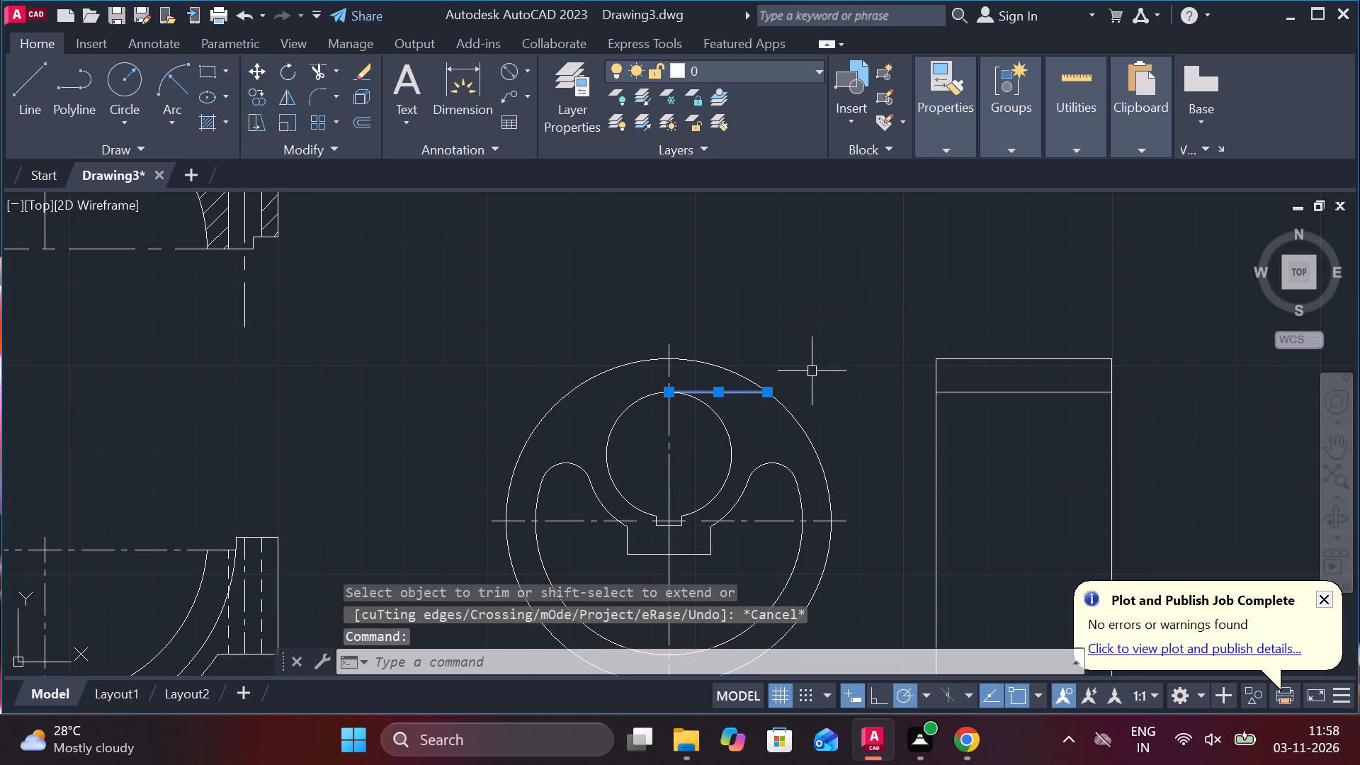
pyautogui.write('e')
pyautogui.press('space')
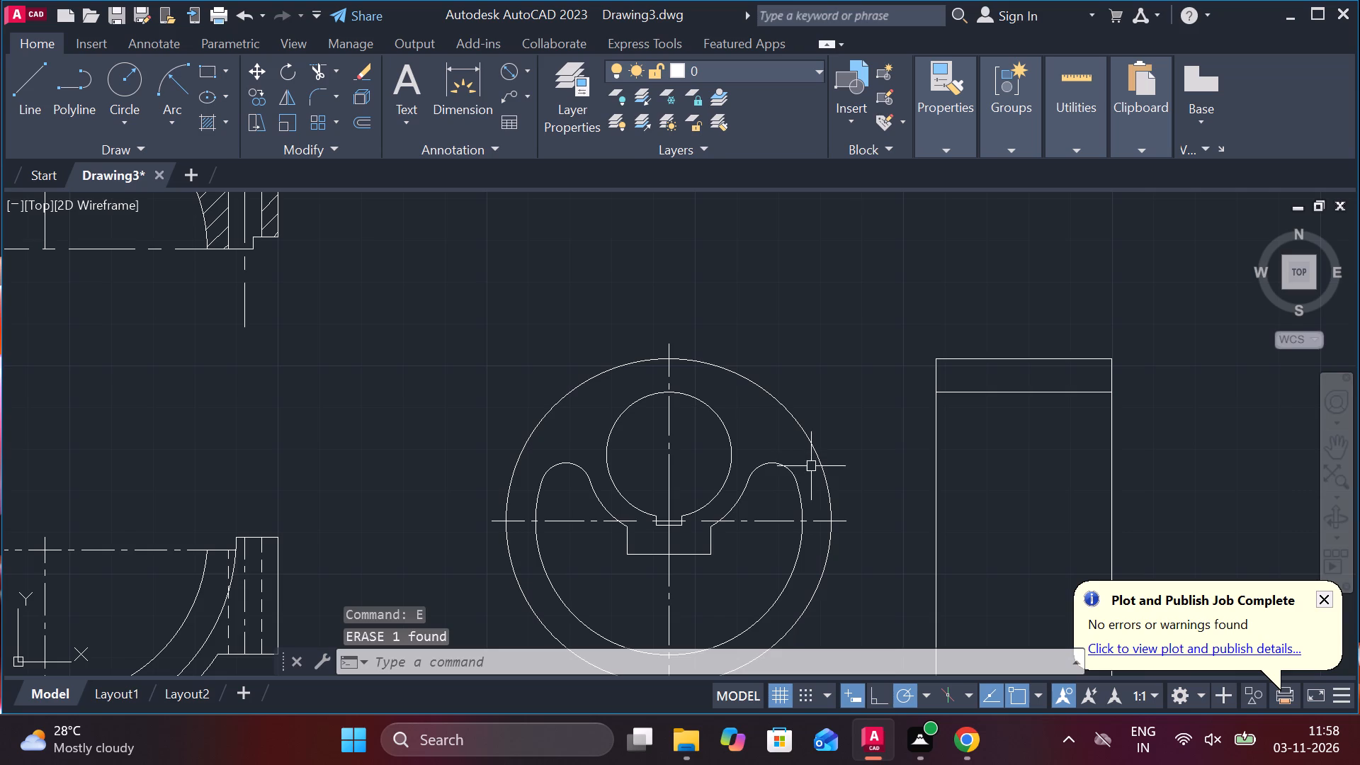
# Draw a horizontal line about 125 long from the small circle's centre, passing across and beyond the side-view rectangle.
pyautogui.moveTo(825, 493); pyautogui.dragTo(778, 472, button='middle')
pyautogui.moveTo(800, 482); pyautogui.dragTo(739, 425, button='middle')
pyautogui.moveTo(787, 469); pyautogui.dragTo(754, 460, button='middle')
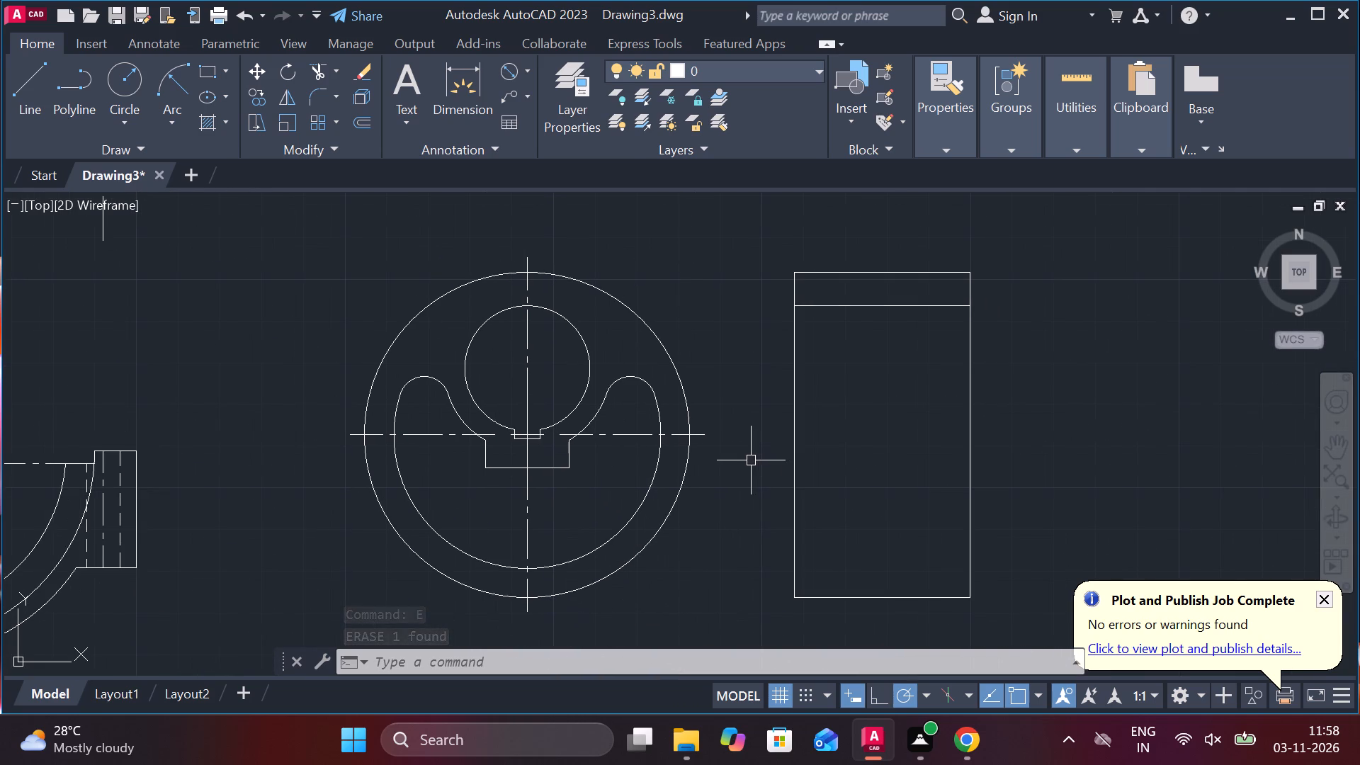
pyautogui.press('l')
pyautogui.press('Return')
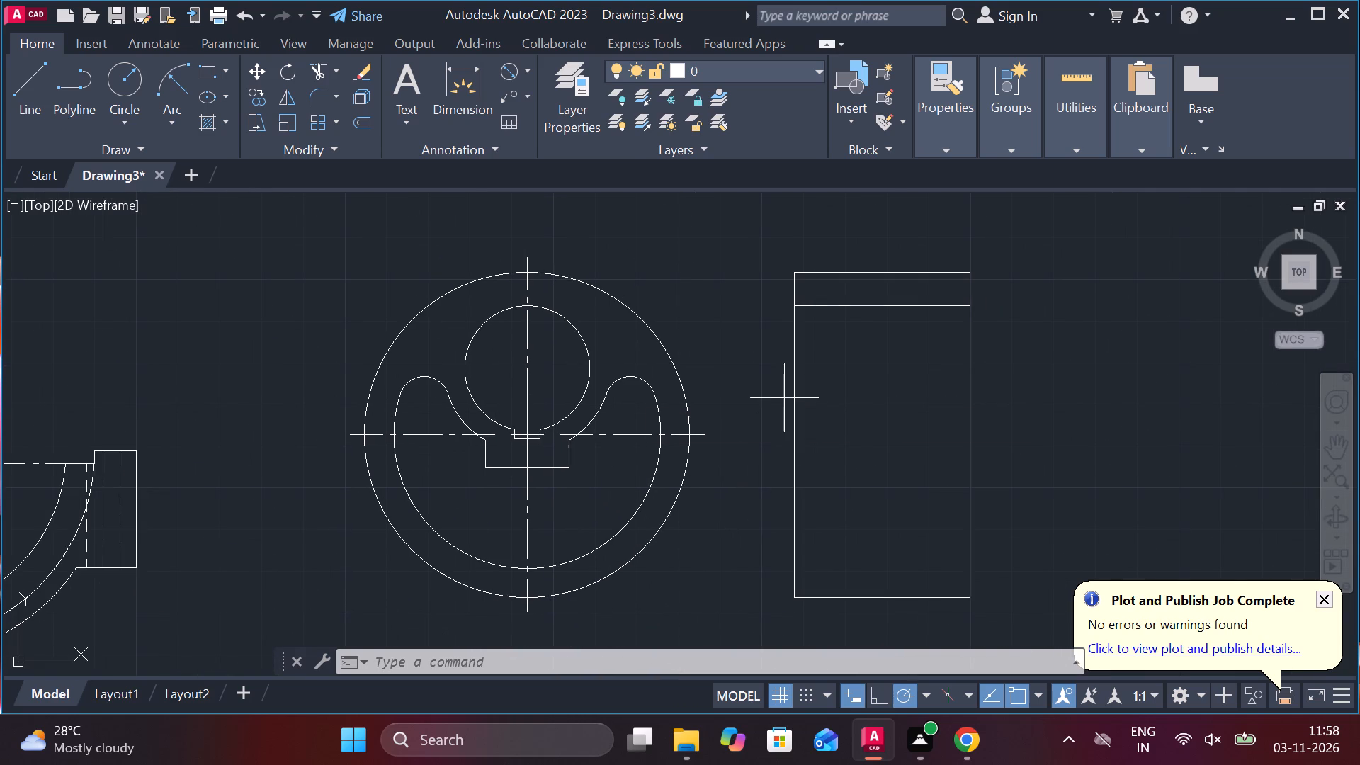
pyautogui.click(531, 363)
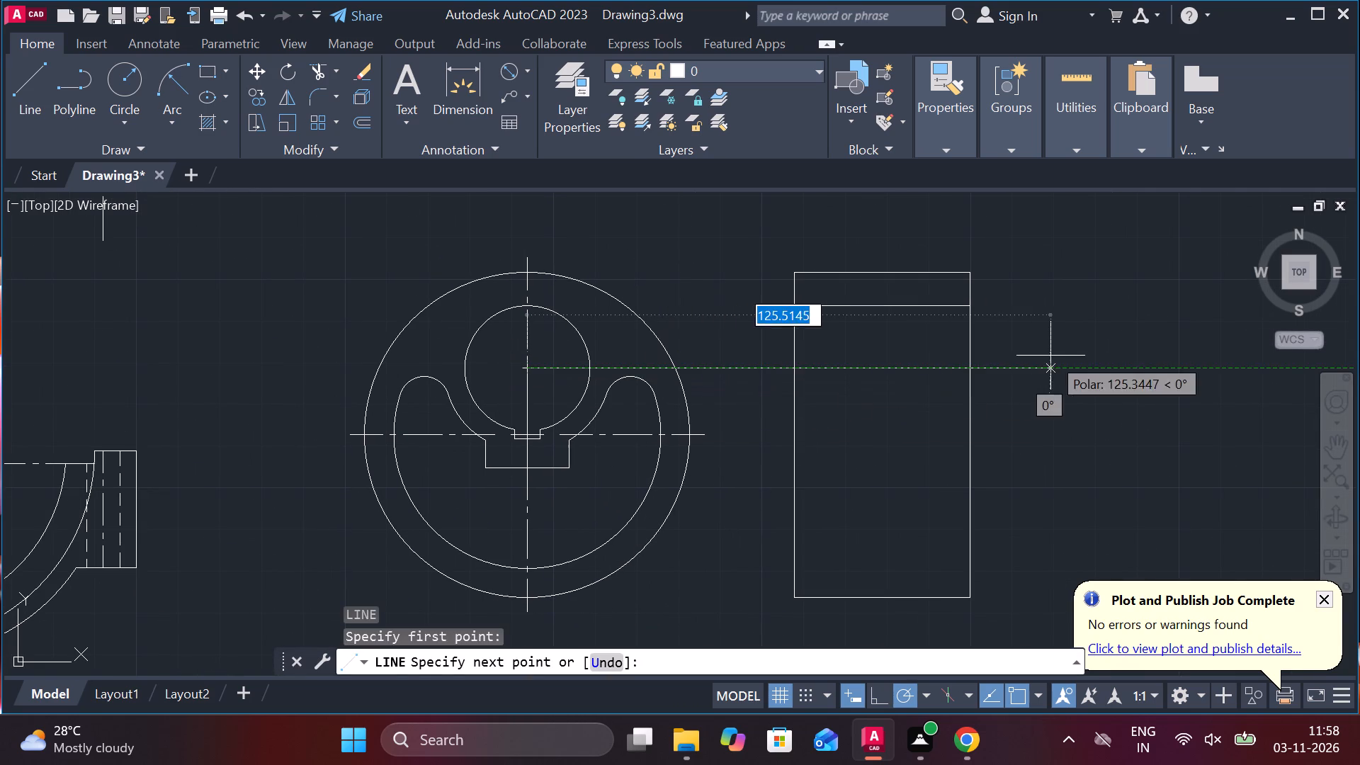
pyautogui.click(1050, 356)
pyautogui.press('Escape')
# Trim the projected centre line, keeping only the part between the rectangle's vertical sides.
pyautogui.write('tr')
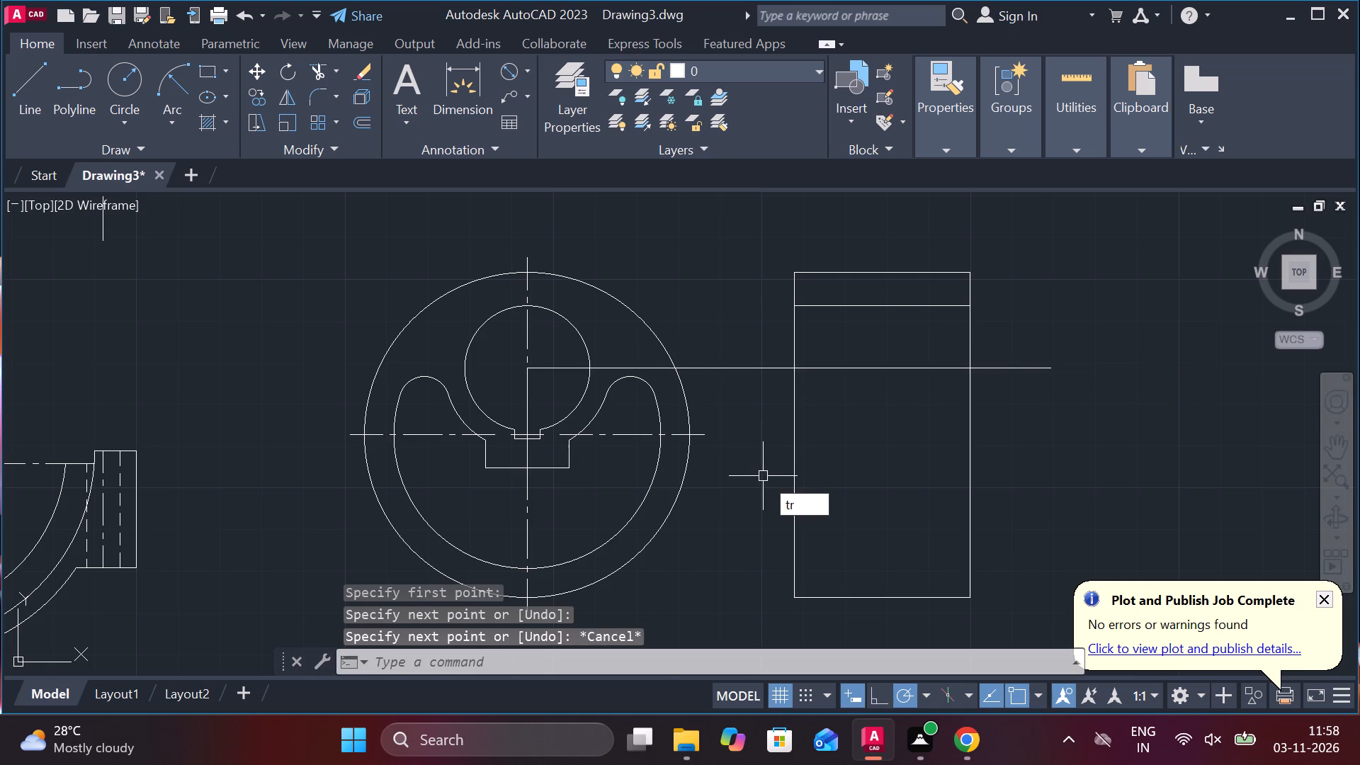
pyautogui.press('space')
pyautogui.click(560, 369)
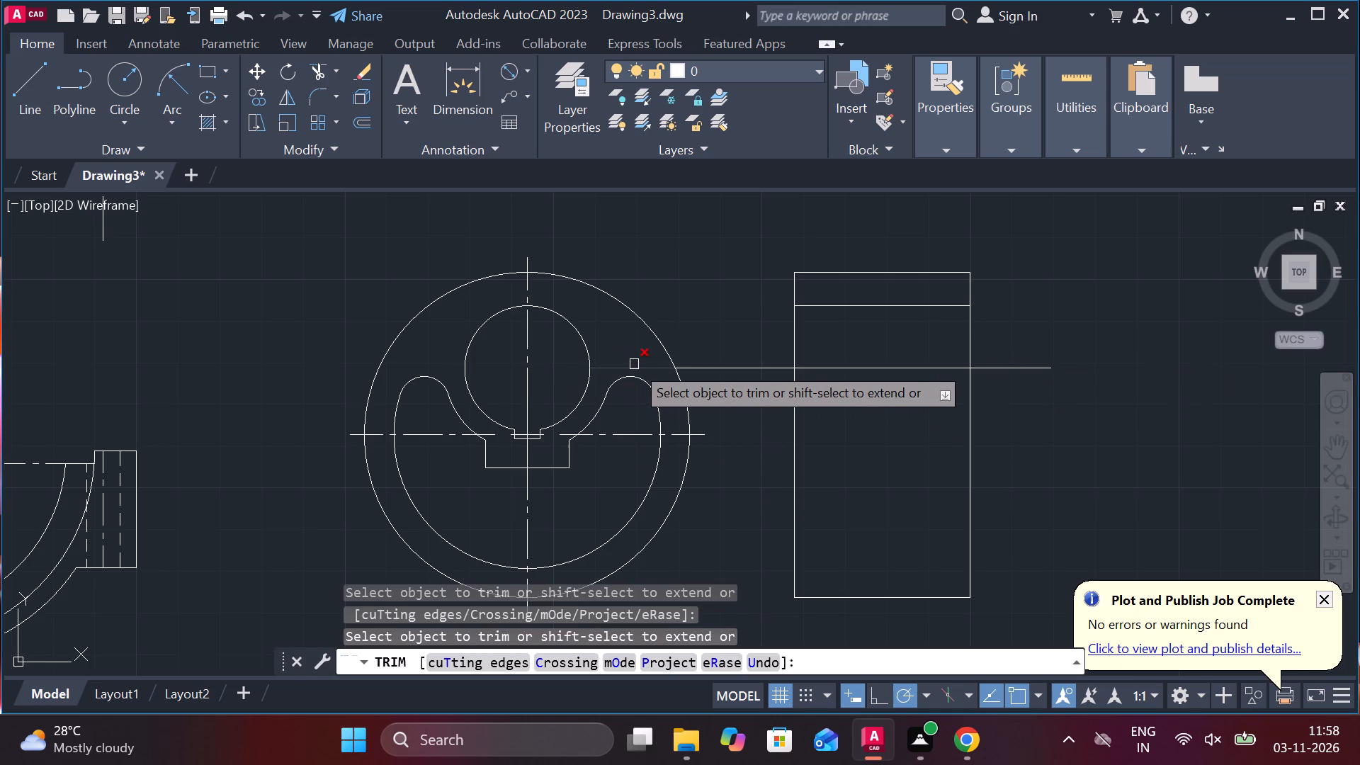
pyautogui.click(634, 364)
pyautogui.click(720, 373)
pyautogui.click(990, 370)
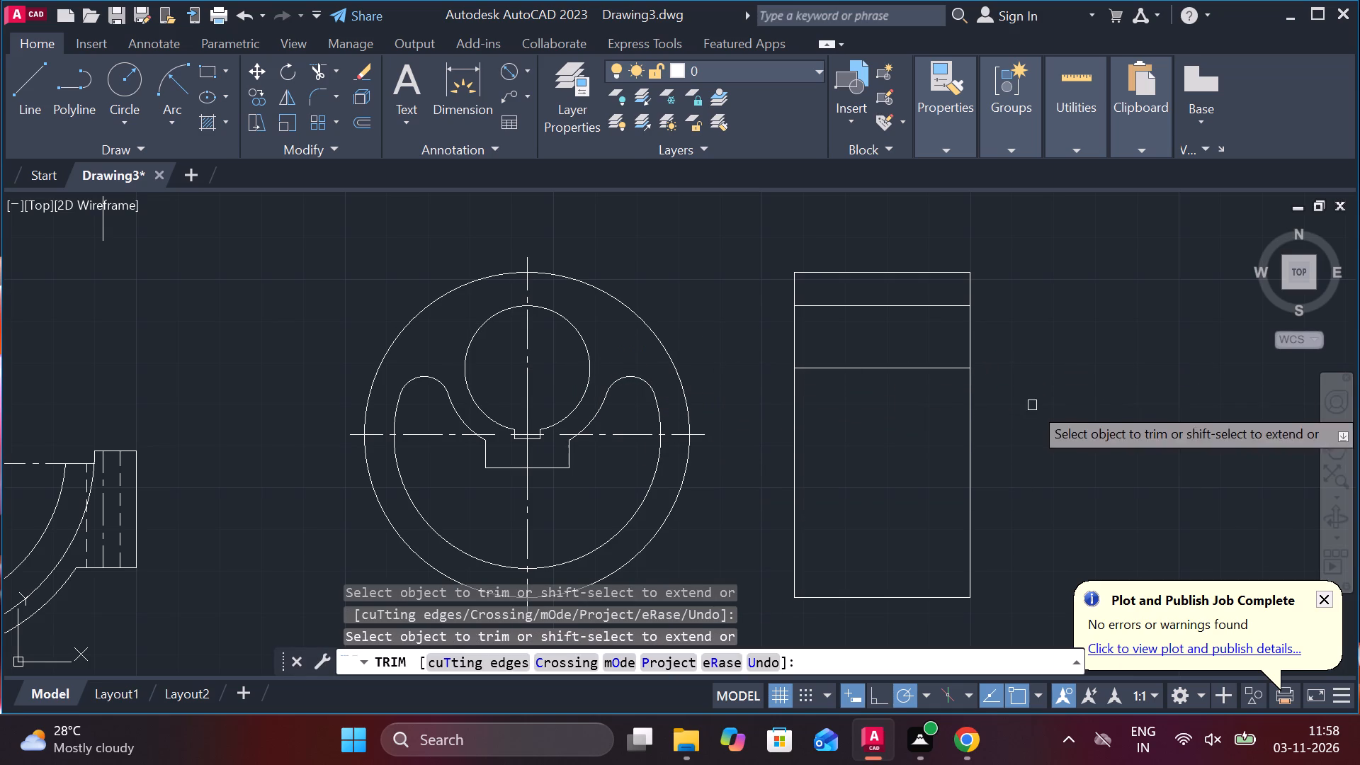
pyautogui.moveTo(1023, 407); pyautogui.dragTo(962, 405, button='middle')
pyautogui.press('Escape')
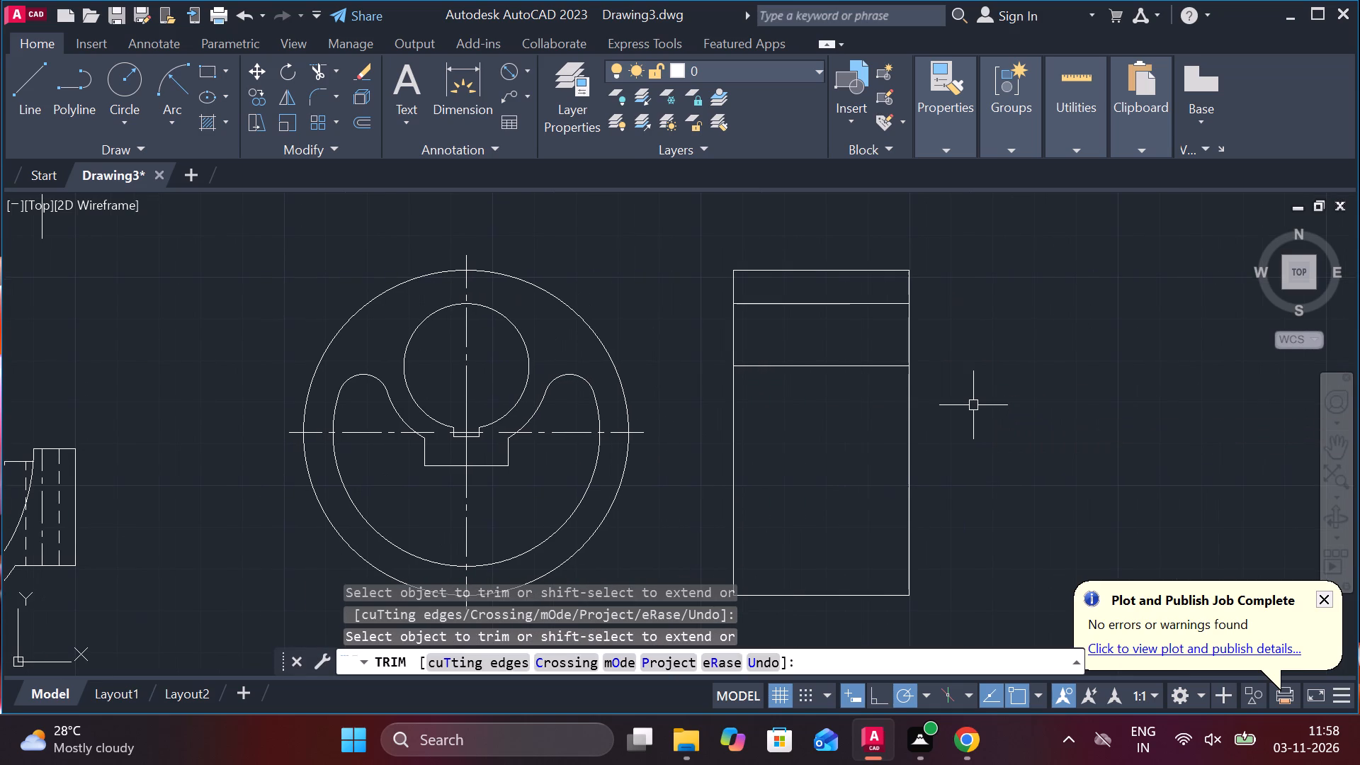
# Offset the projected centre line downward by 17 and by 24 inside the rectangle.
pyautogui.click(855, 363)
pyautogui.press('o')
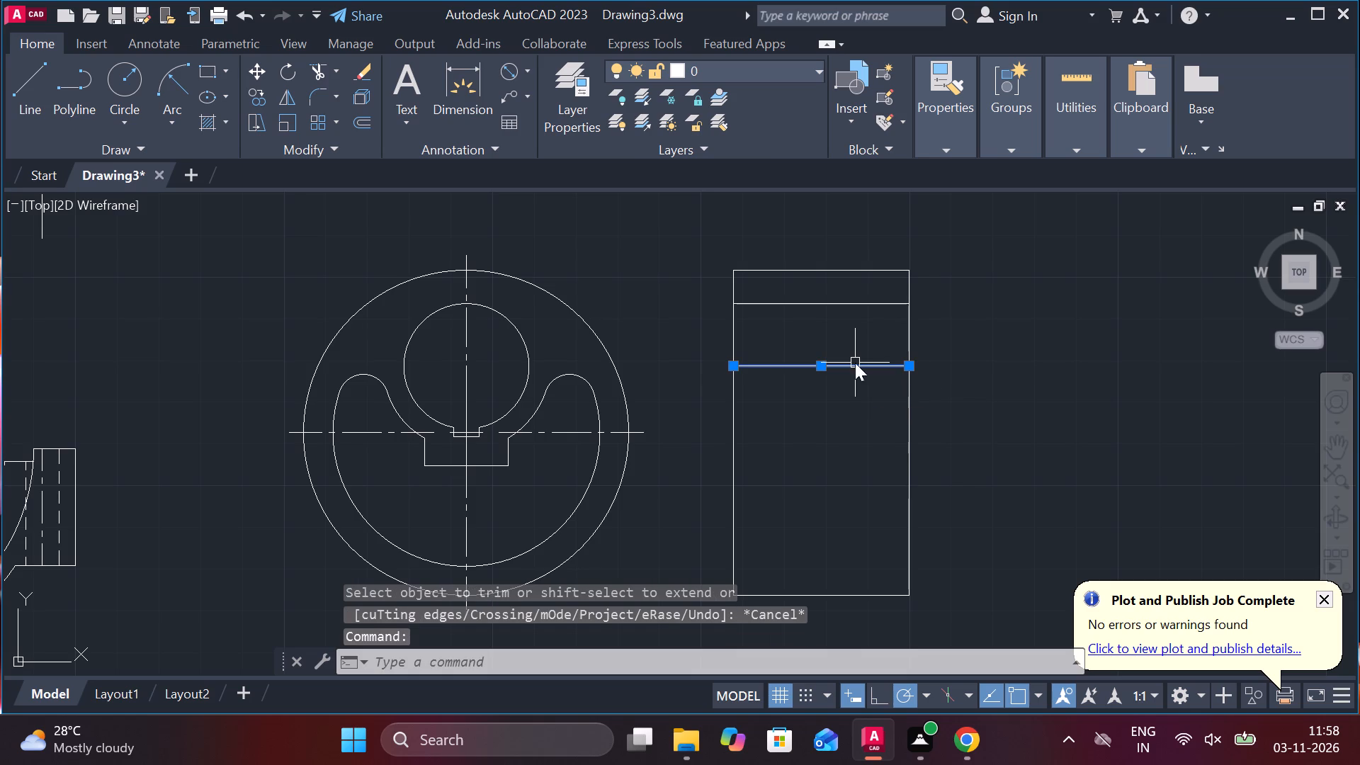
pyautogui.press('Return')
pyautogui.press('Return')
pyautogui.press('1')
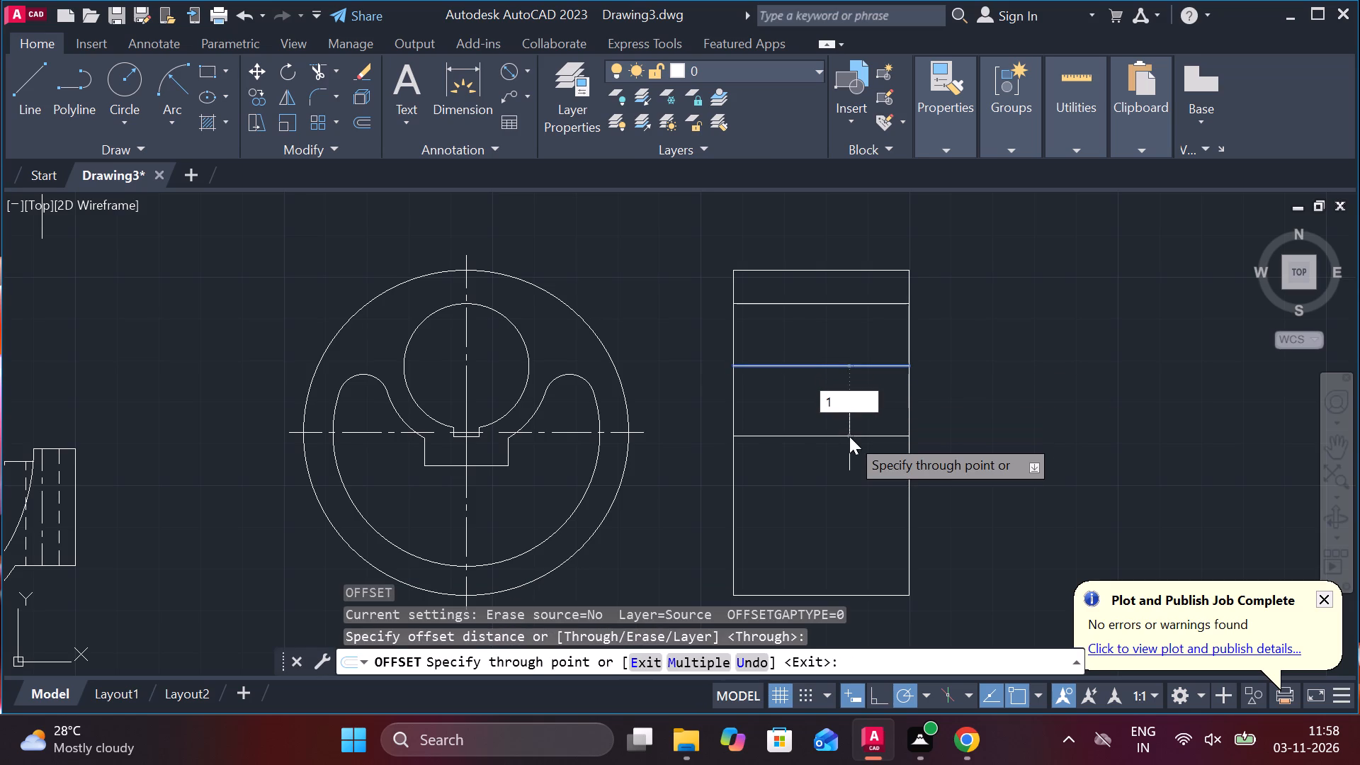
pyautogui.write('7')
pyautogui.press('space')
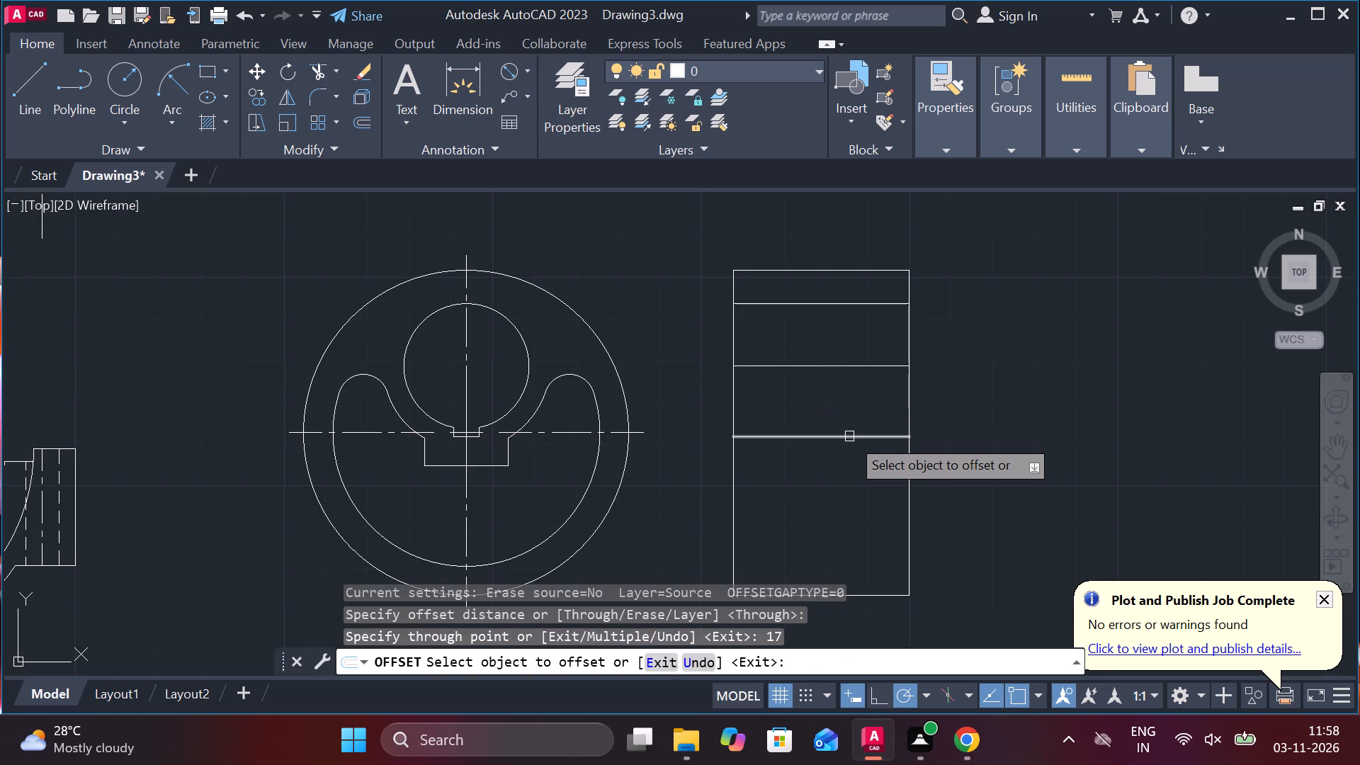
pyautogui.click(890, 367)
pyautogui.write('24')
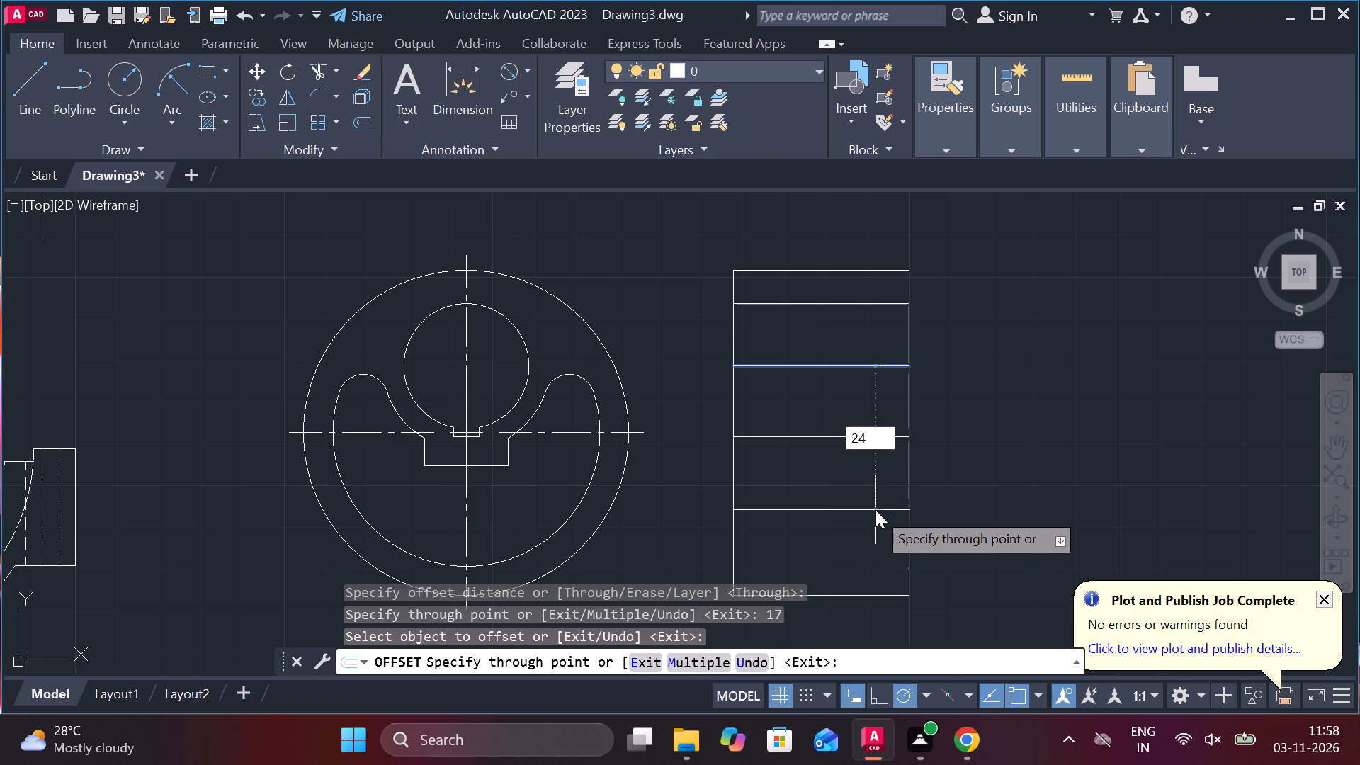
pyautogui.press('space')
pyautogui.moveTo(819, 509); pyautogui.dragTo(865, 509, button='middle')
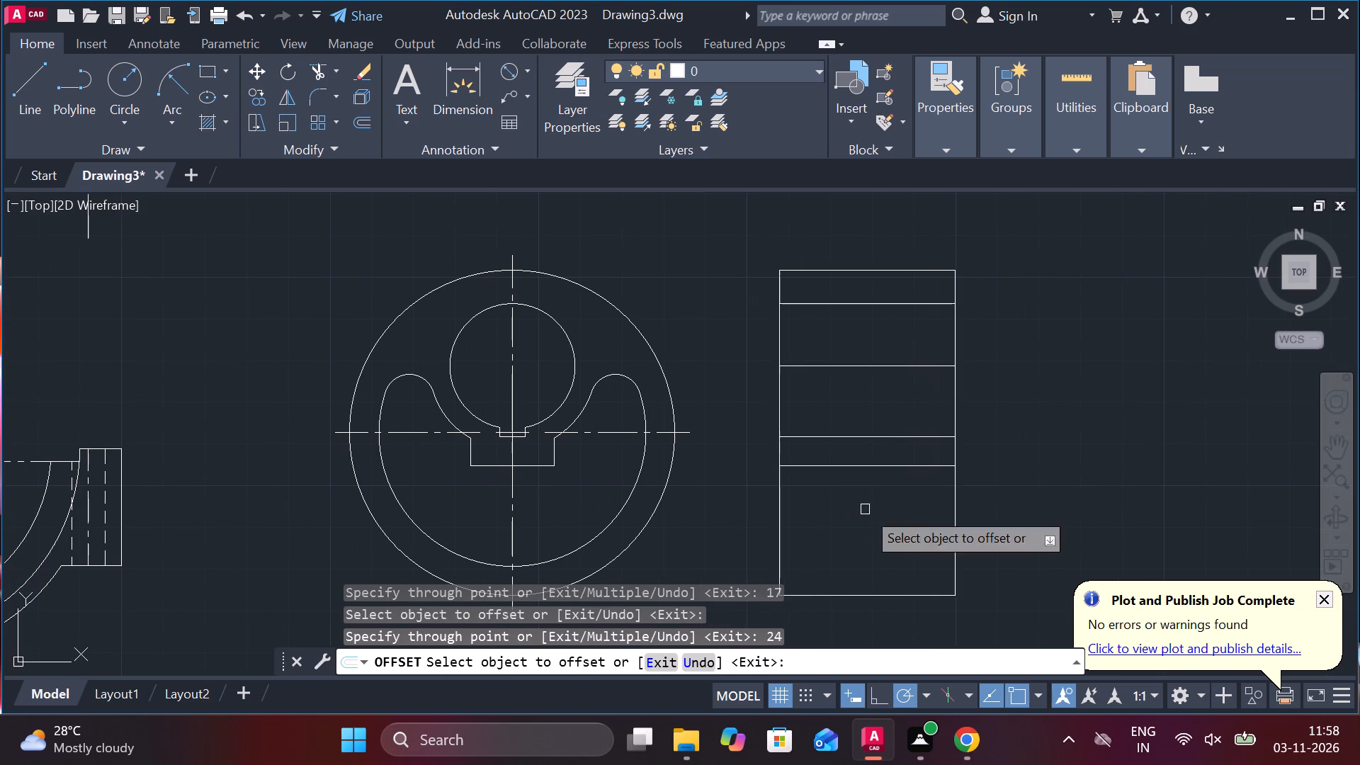
pyautogui.press('Escape')
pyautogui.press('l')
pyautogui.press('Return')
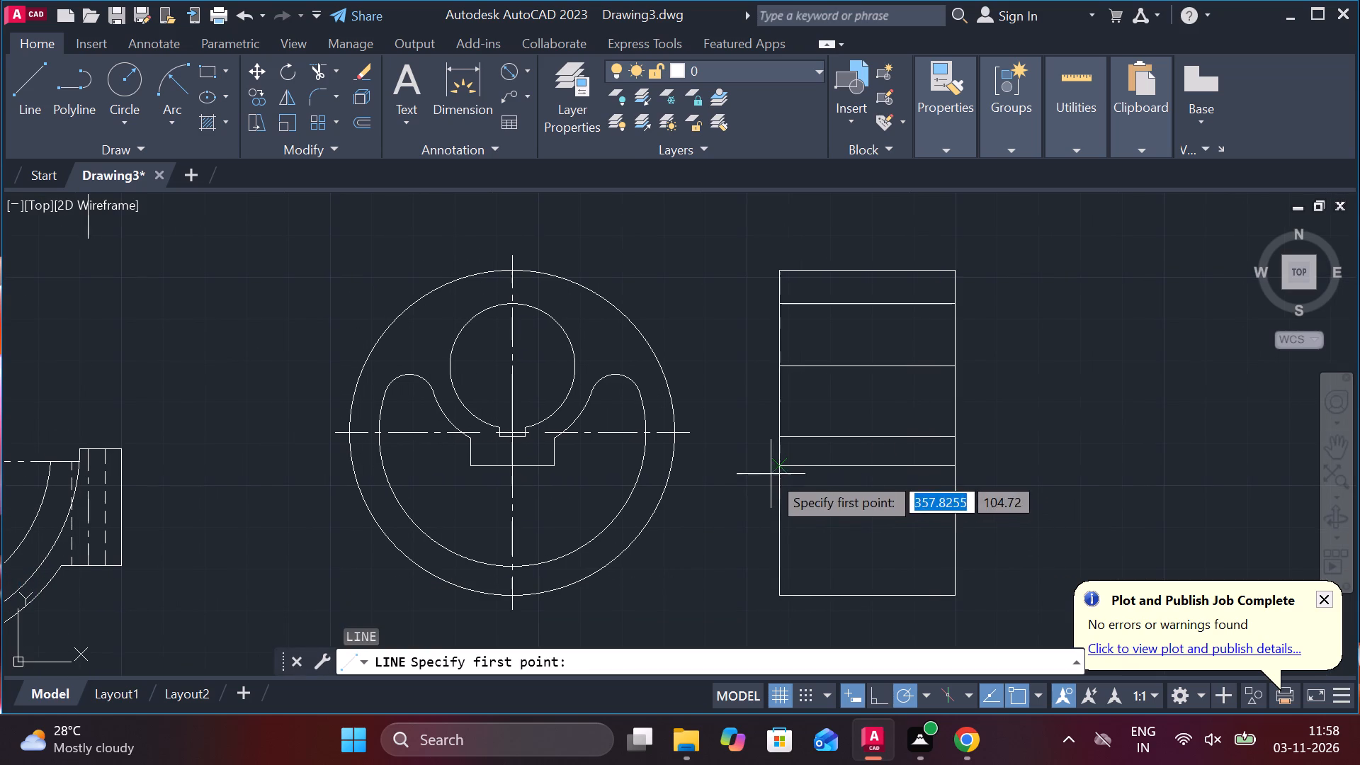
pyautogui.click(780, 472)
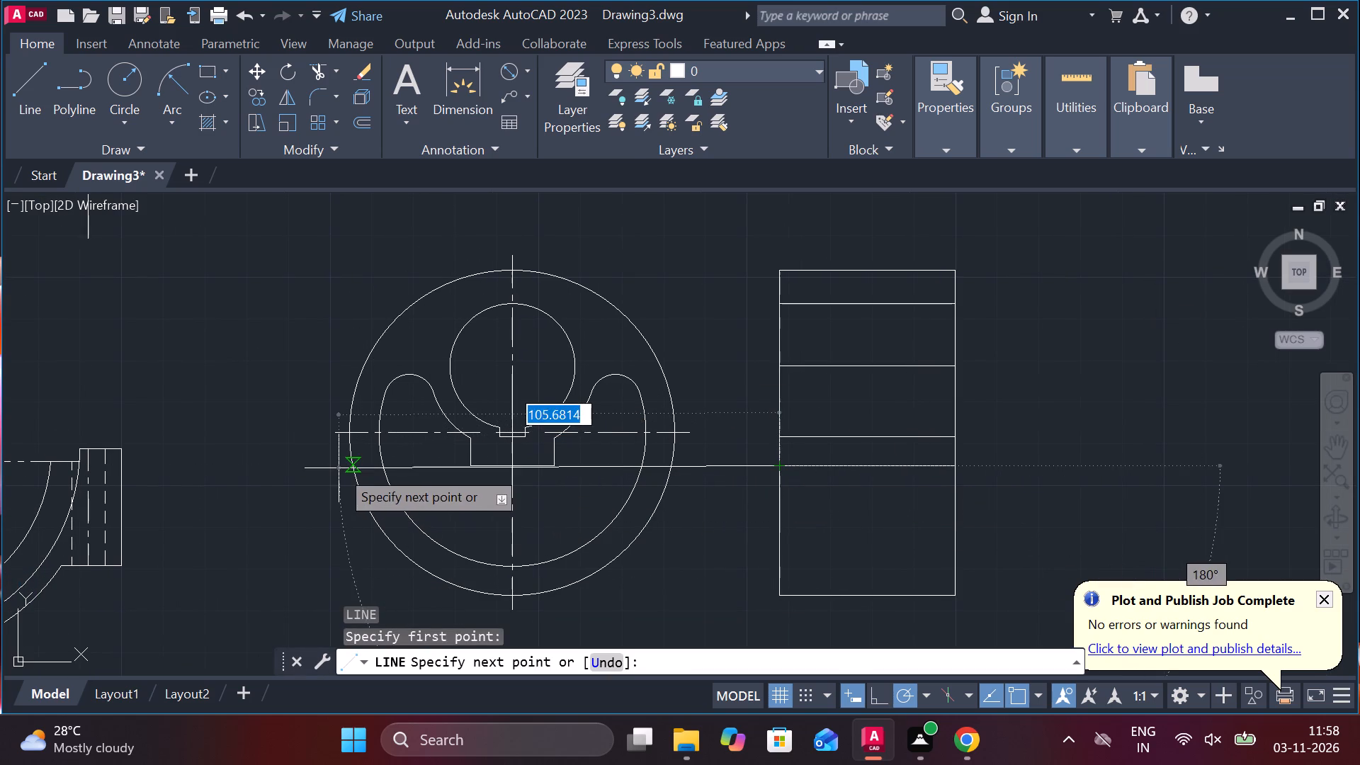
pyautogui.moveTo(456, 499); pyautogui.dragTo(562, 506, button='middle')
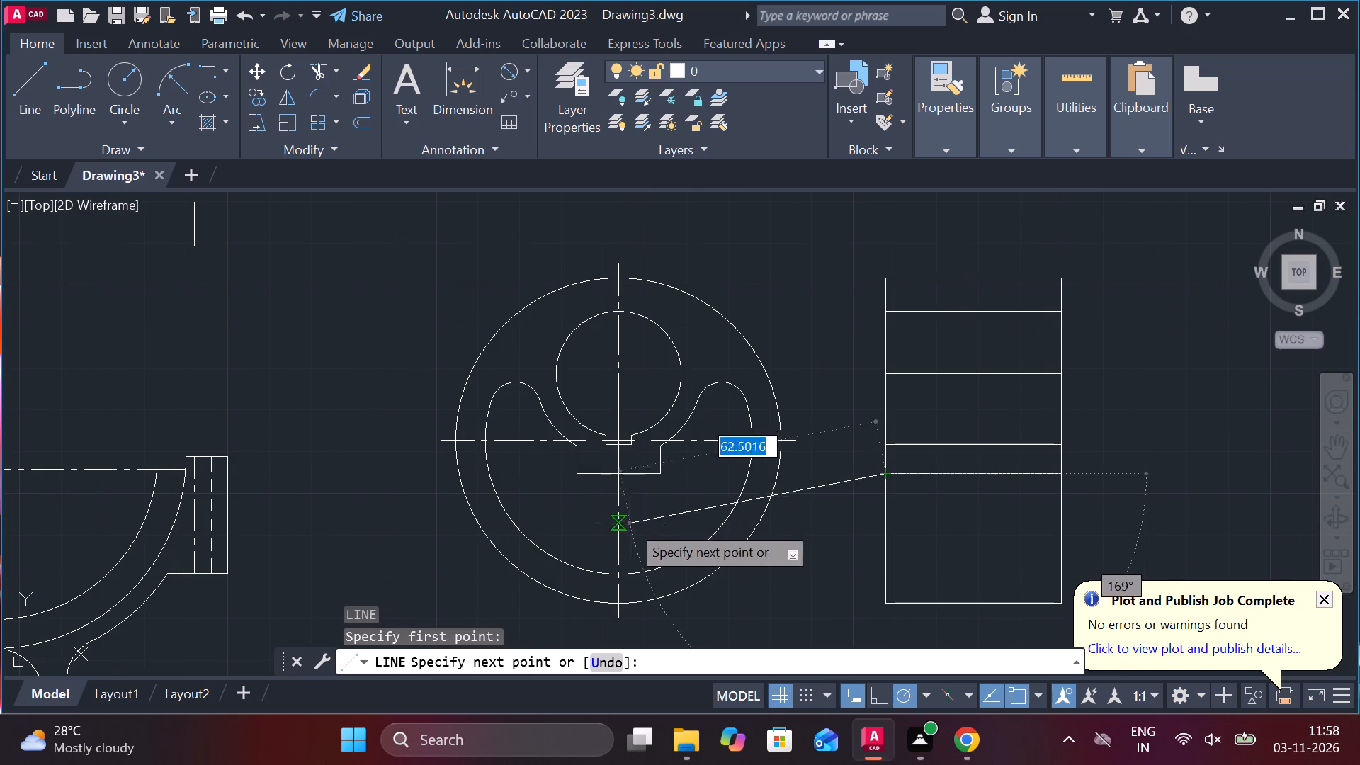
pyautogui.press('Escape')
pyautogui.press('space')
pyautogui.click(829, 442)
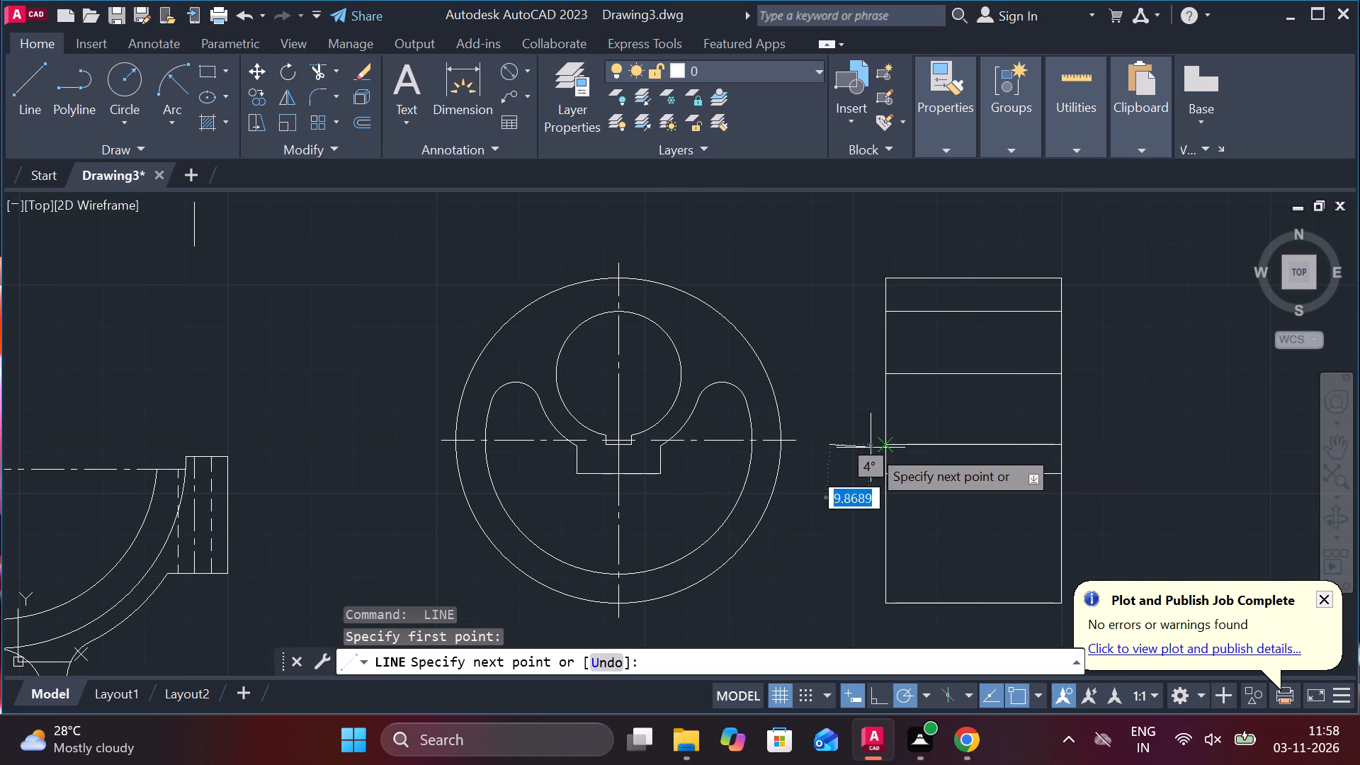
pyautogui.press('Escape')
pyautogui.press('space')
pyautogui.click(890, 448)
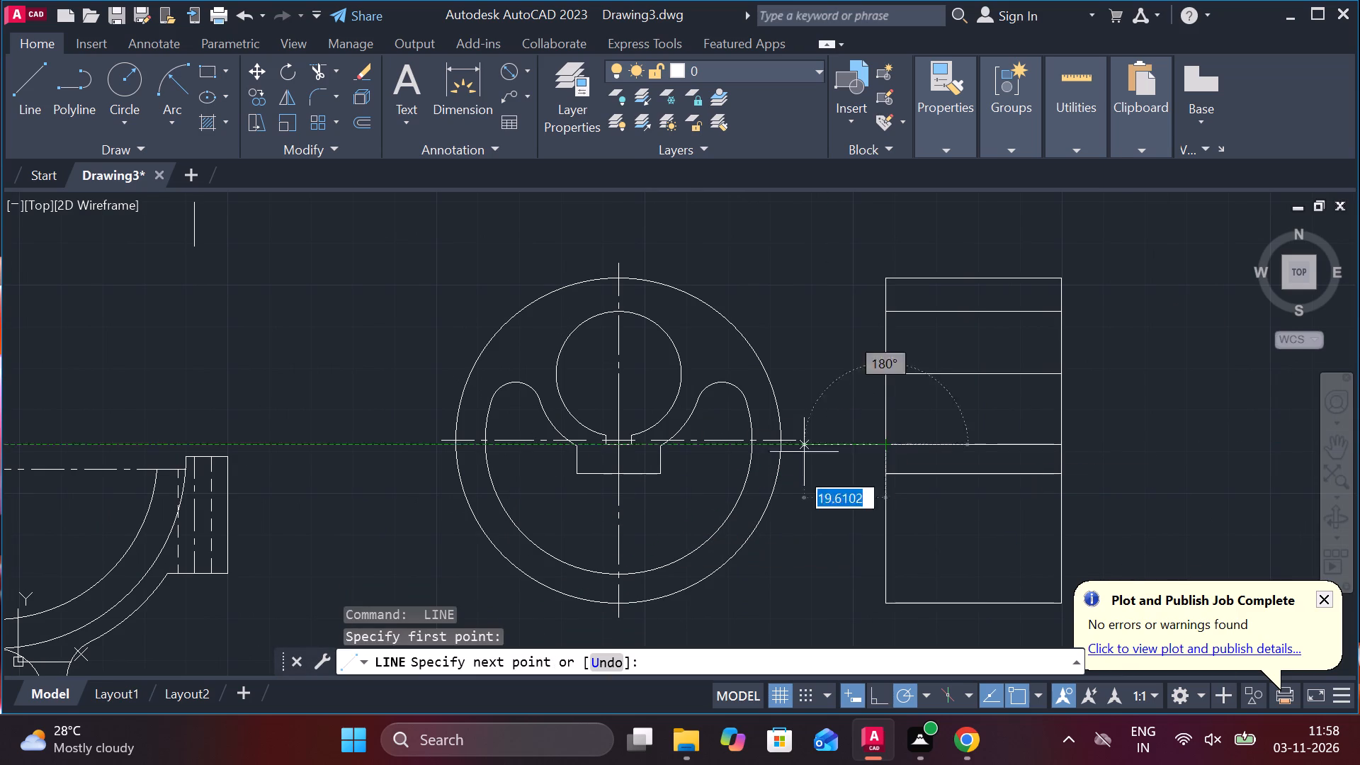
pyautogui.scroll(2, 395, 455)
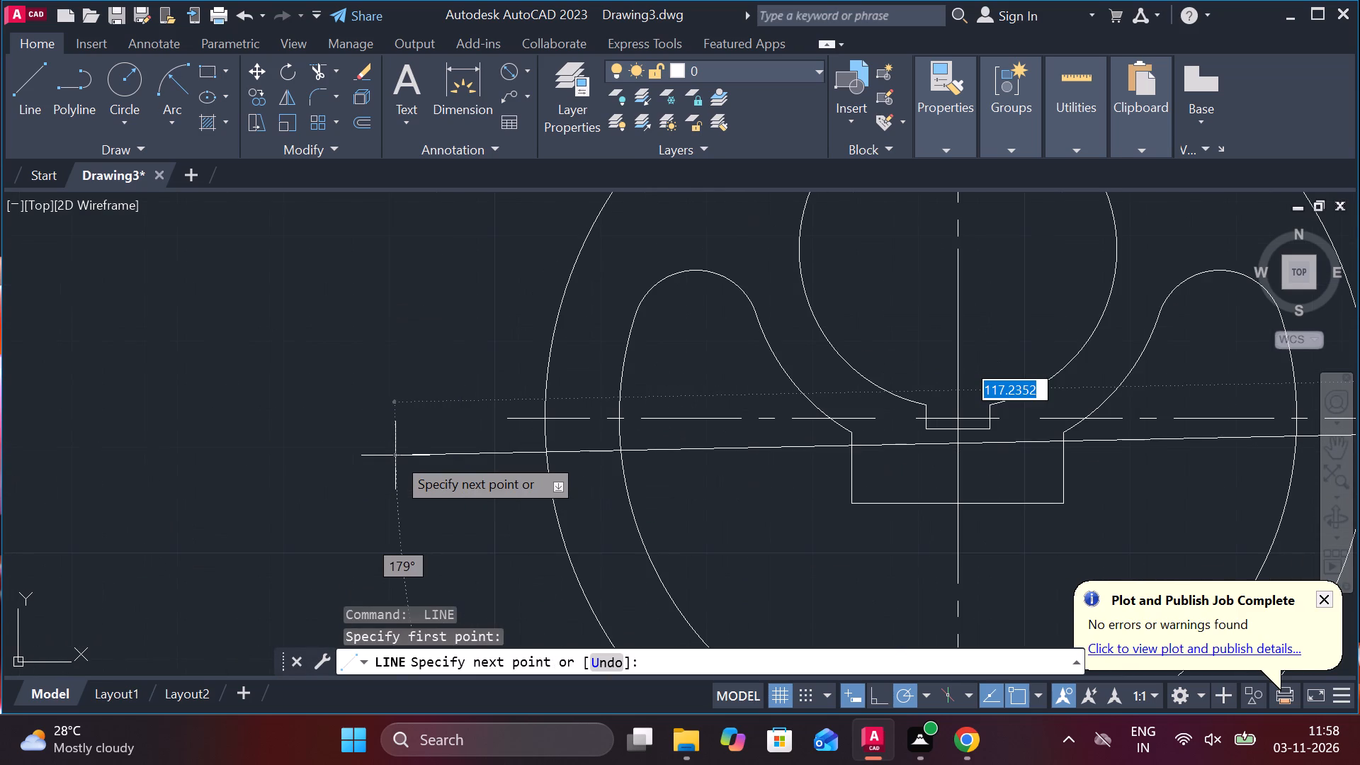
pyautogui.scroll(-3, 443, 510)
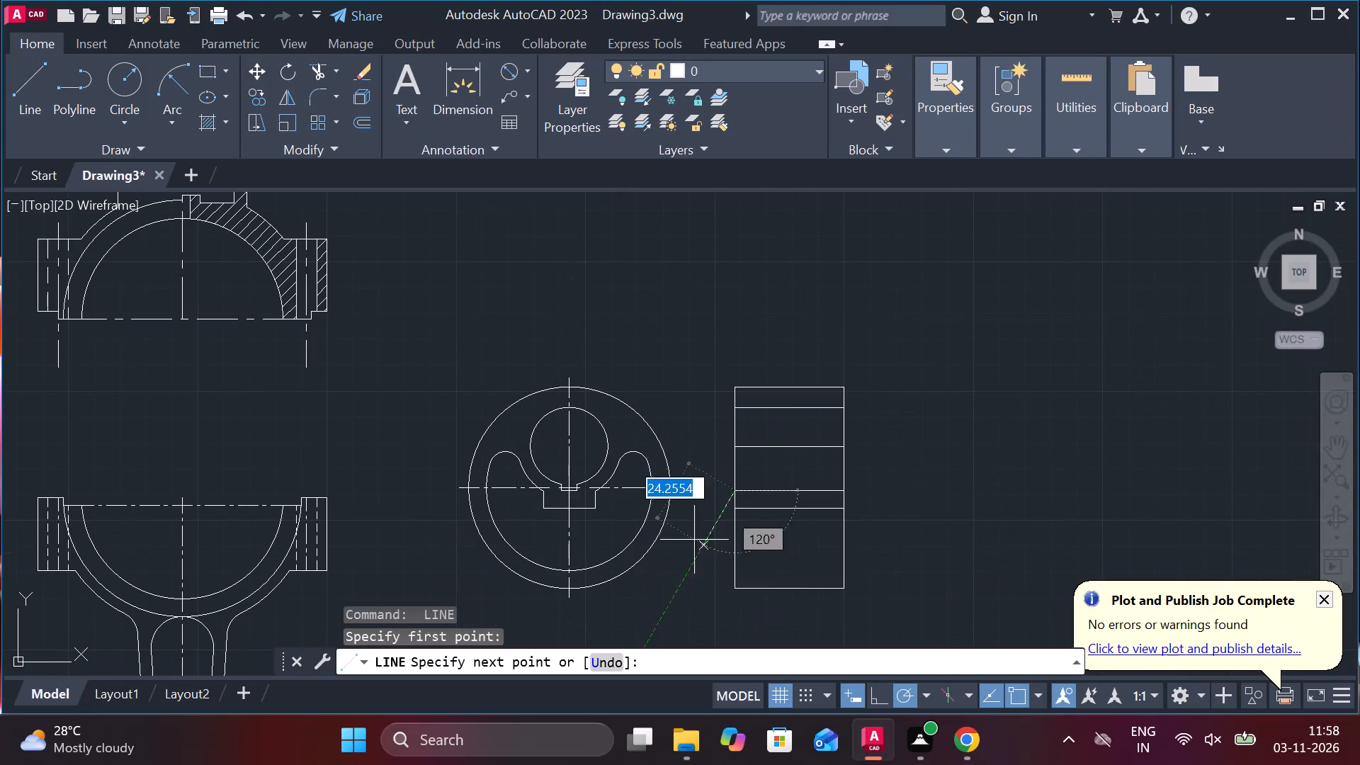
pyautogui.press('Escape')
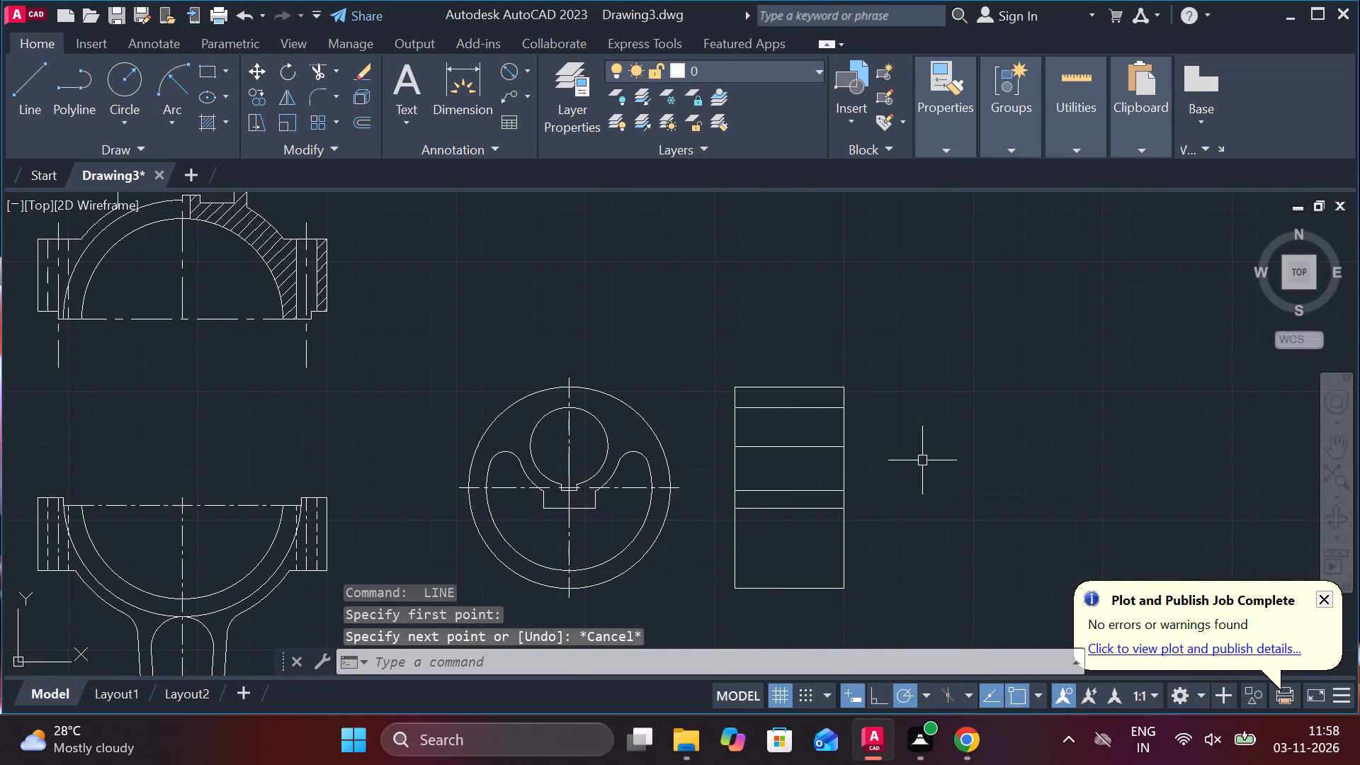
# Change the linetype of the small circle's projected centre line in the rectangle to CENTER.
pyautogui.click(795, 448)
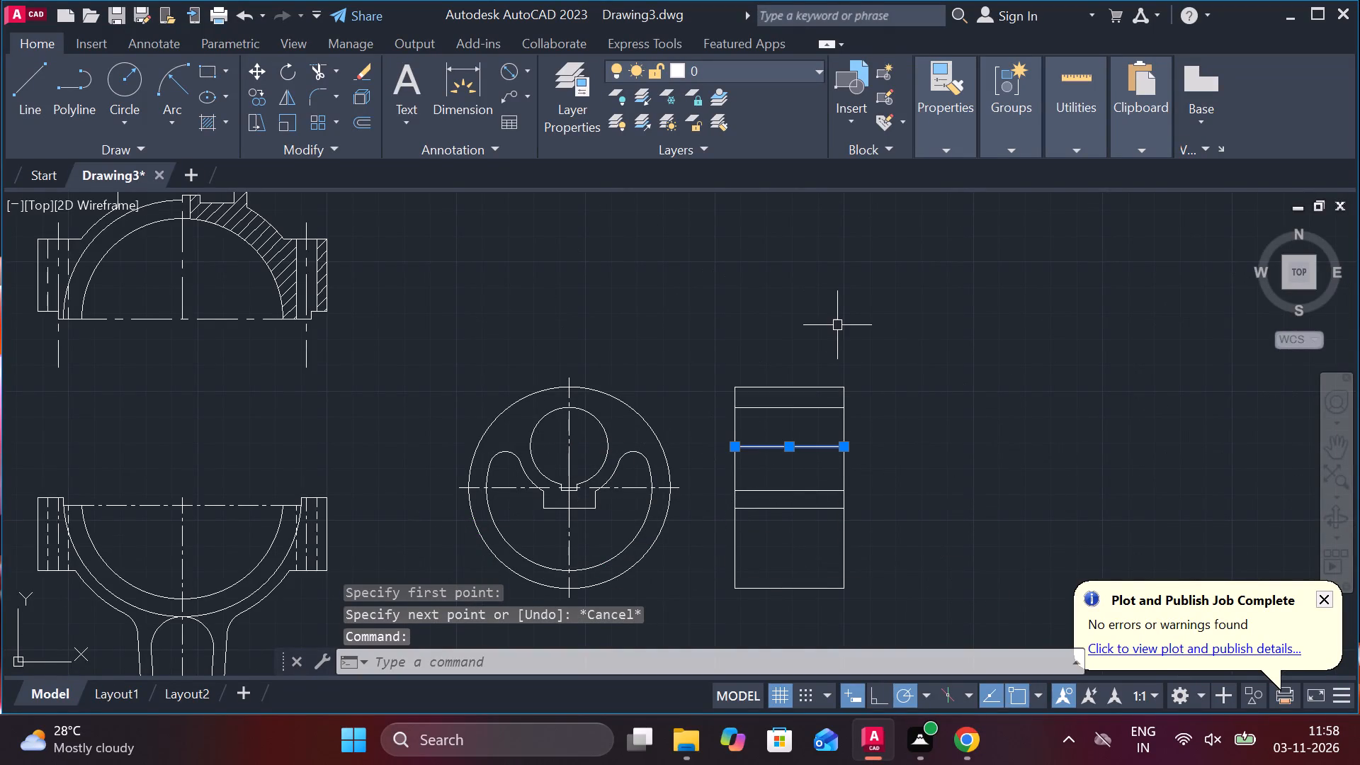
pyautogui.click(939, 157)
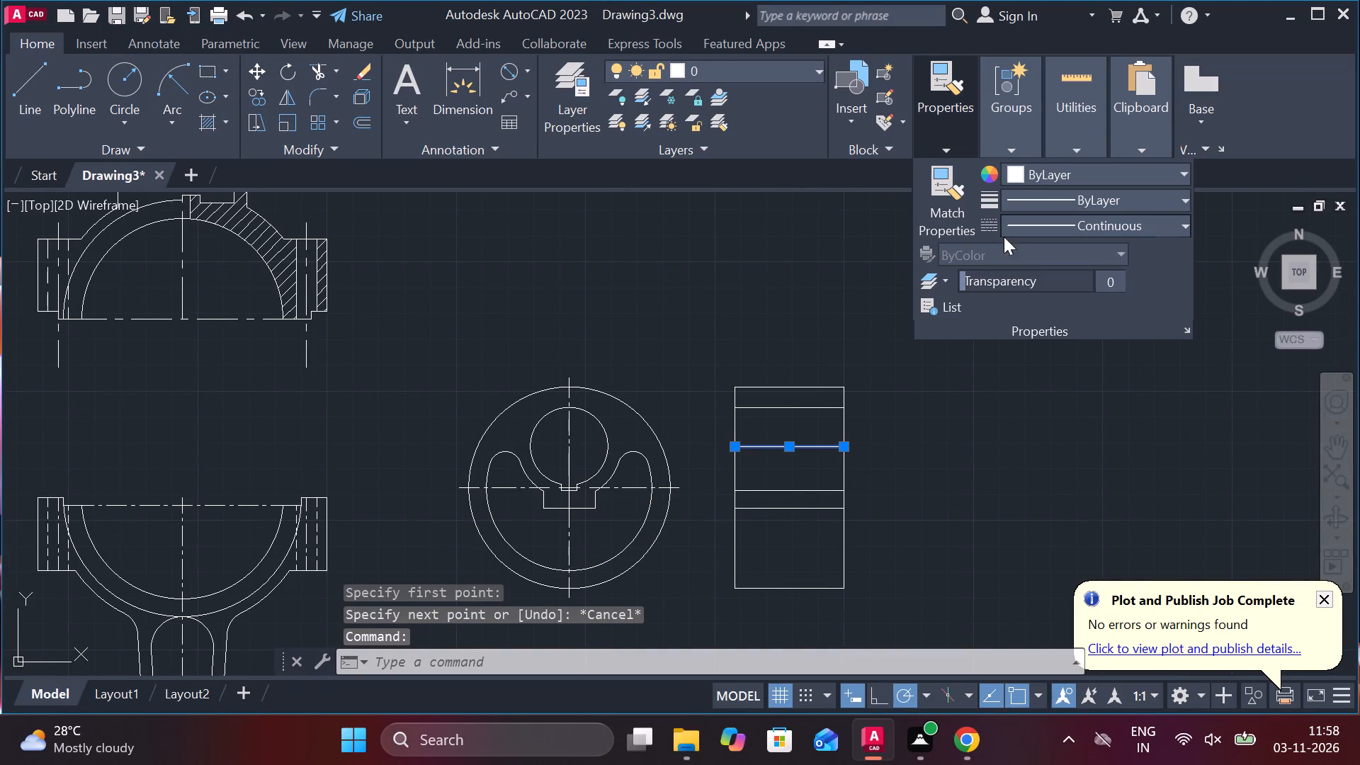
pyautogui.click(1033, 227)
pyautogui.click(1084, 302)
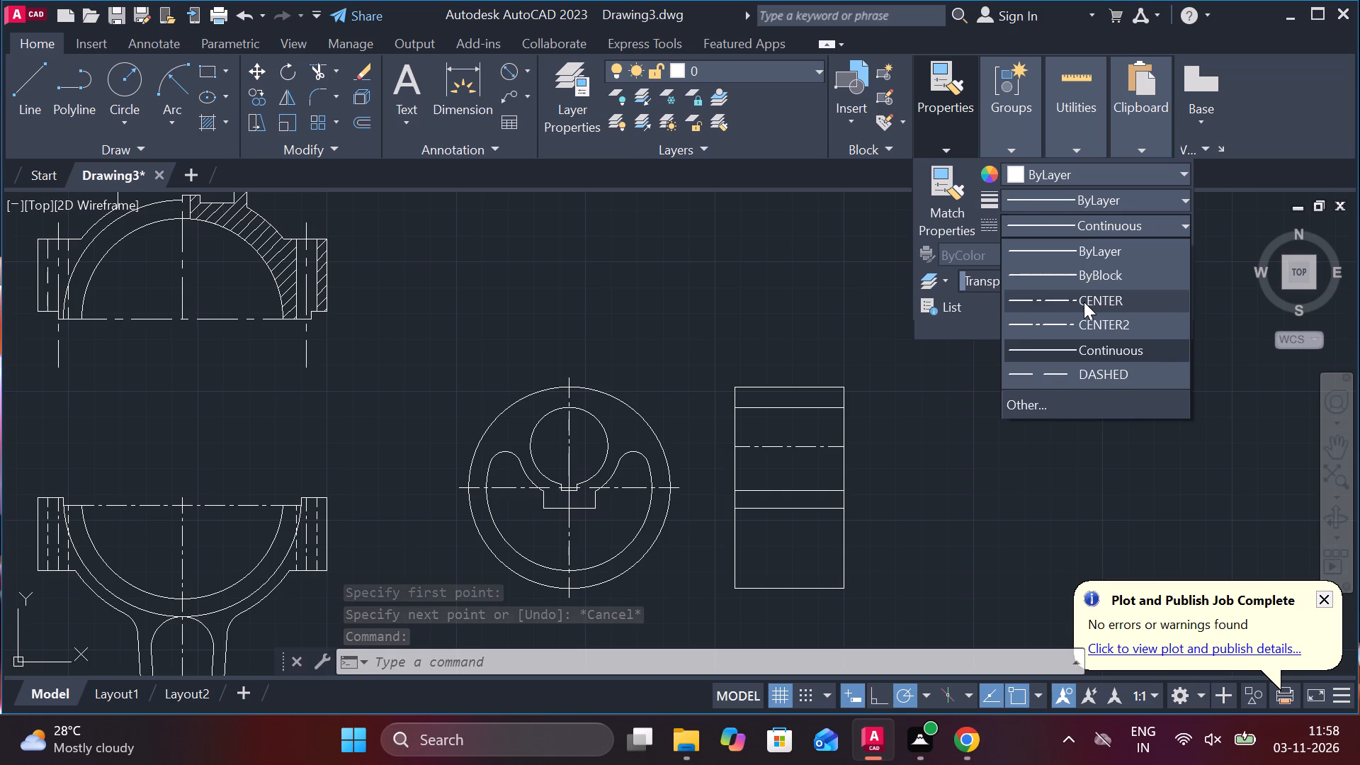
pyautogui.press('Escape')
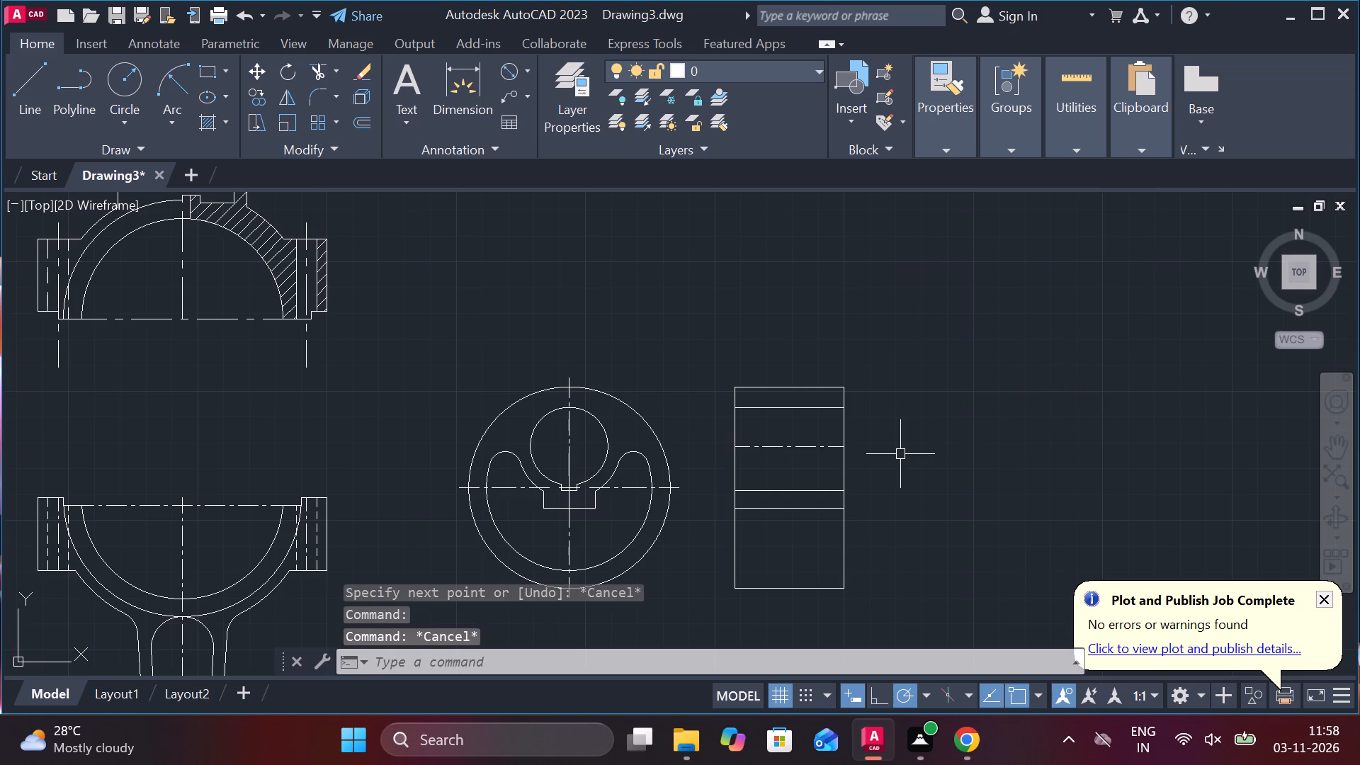
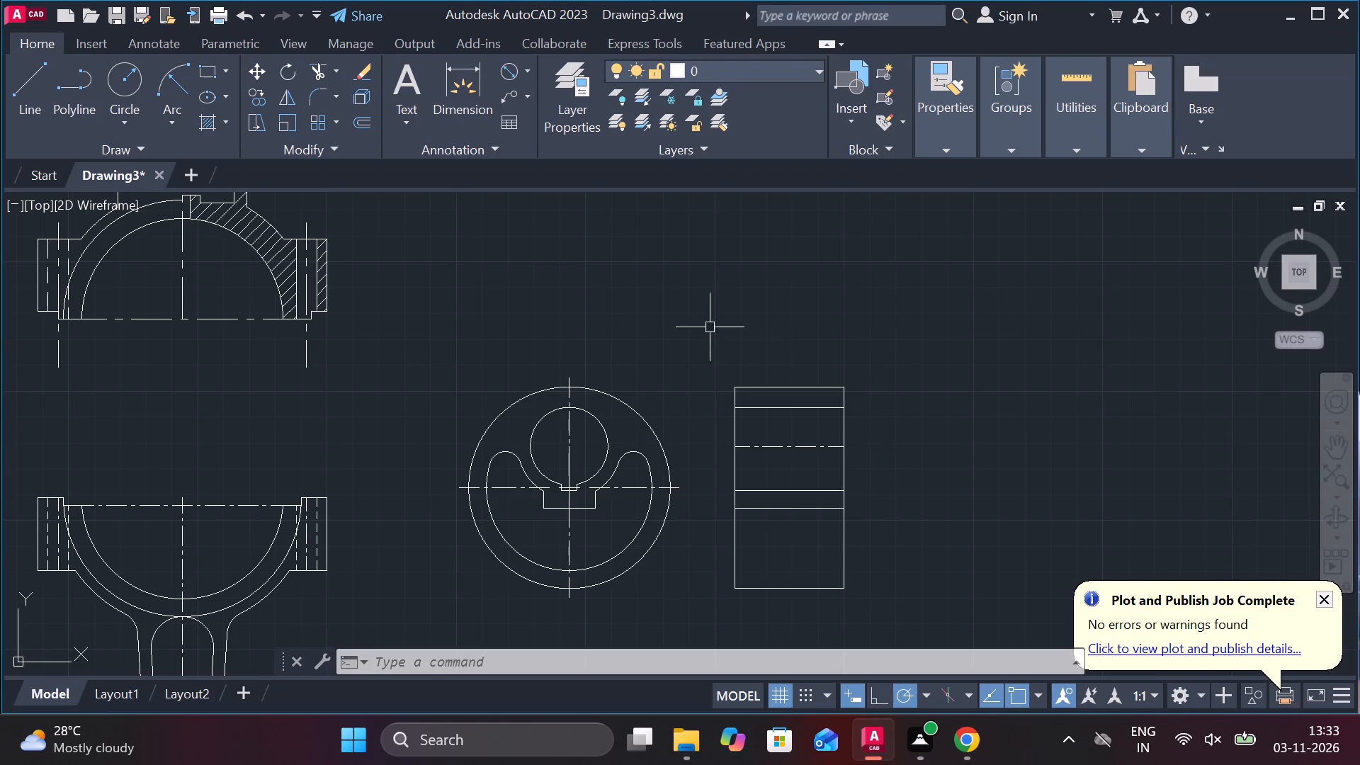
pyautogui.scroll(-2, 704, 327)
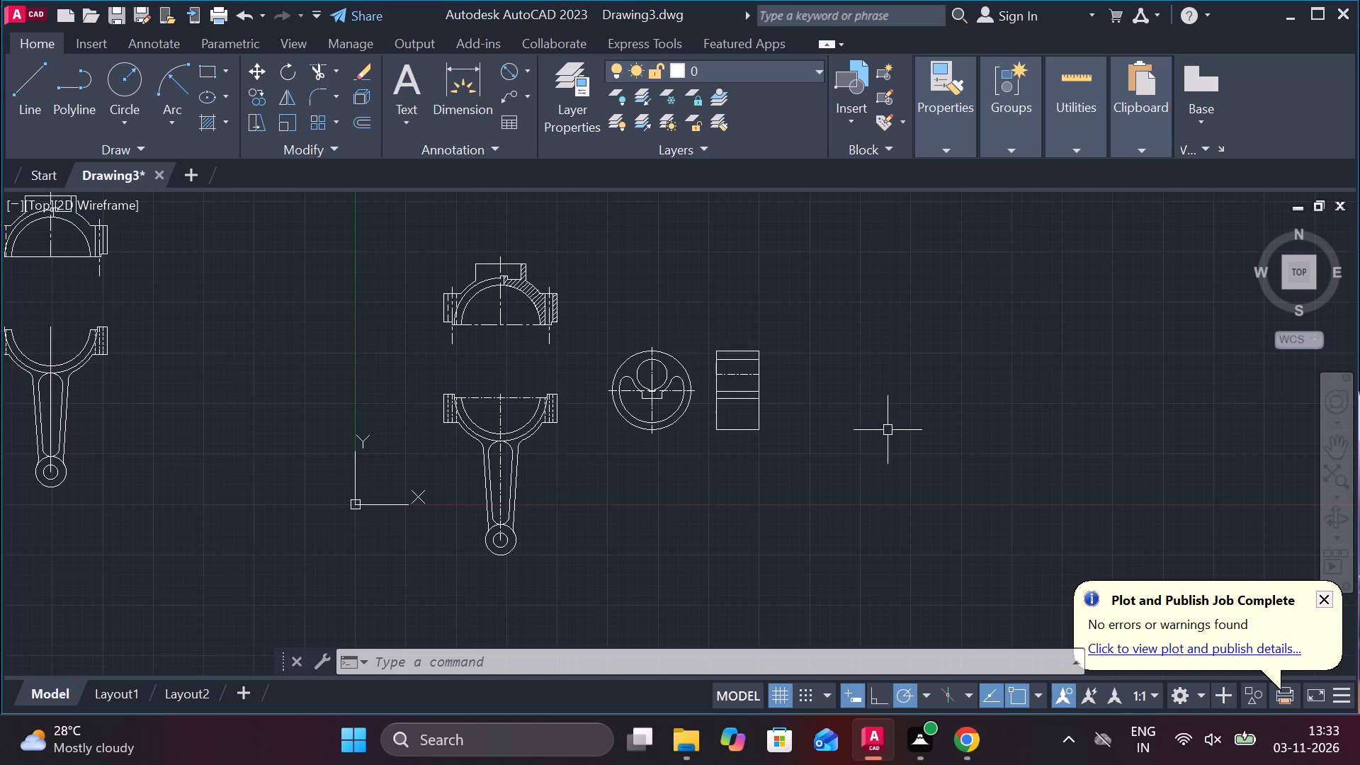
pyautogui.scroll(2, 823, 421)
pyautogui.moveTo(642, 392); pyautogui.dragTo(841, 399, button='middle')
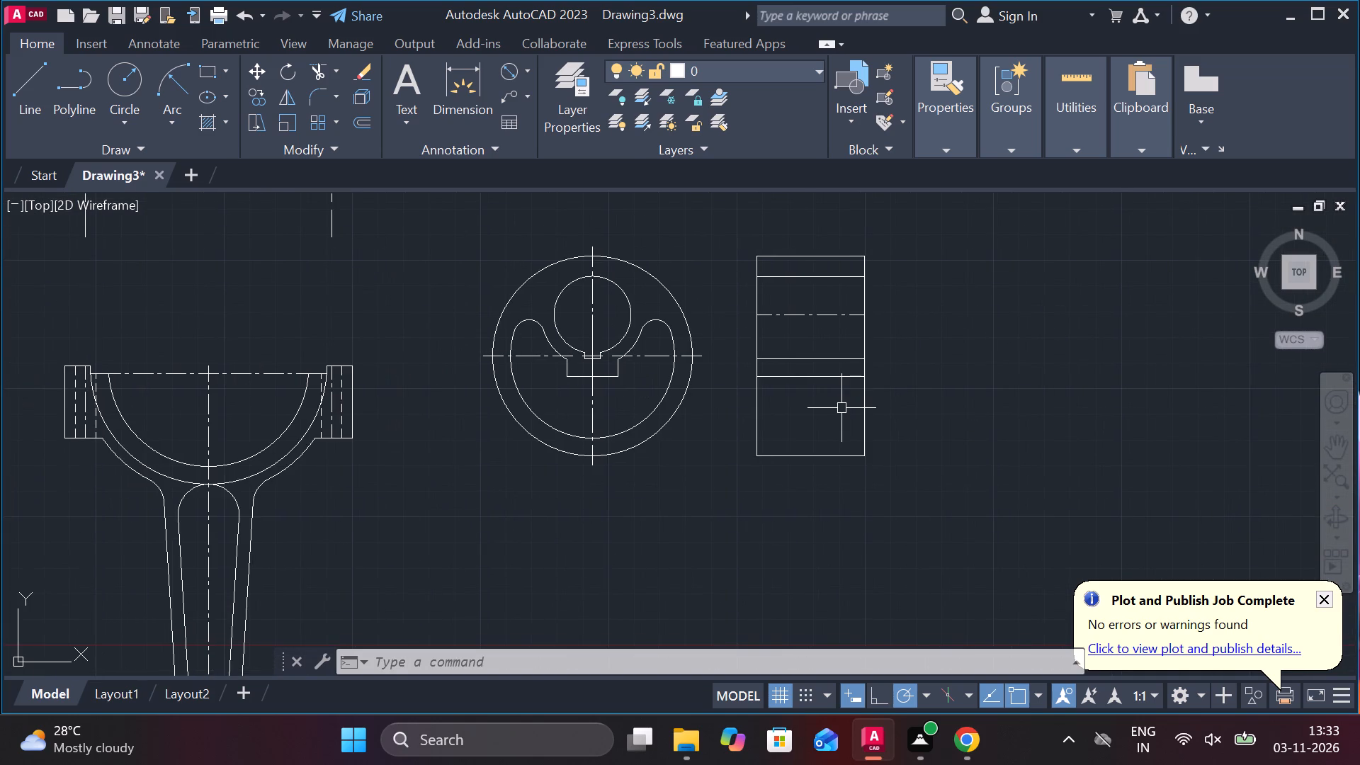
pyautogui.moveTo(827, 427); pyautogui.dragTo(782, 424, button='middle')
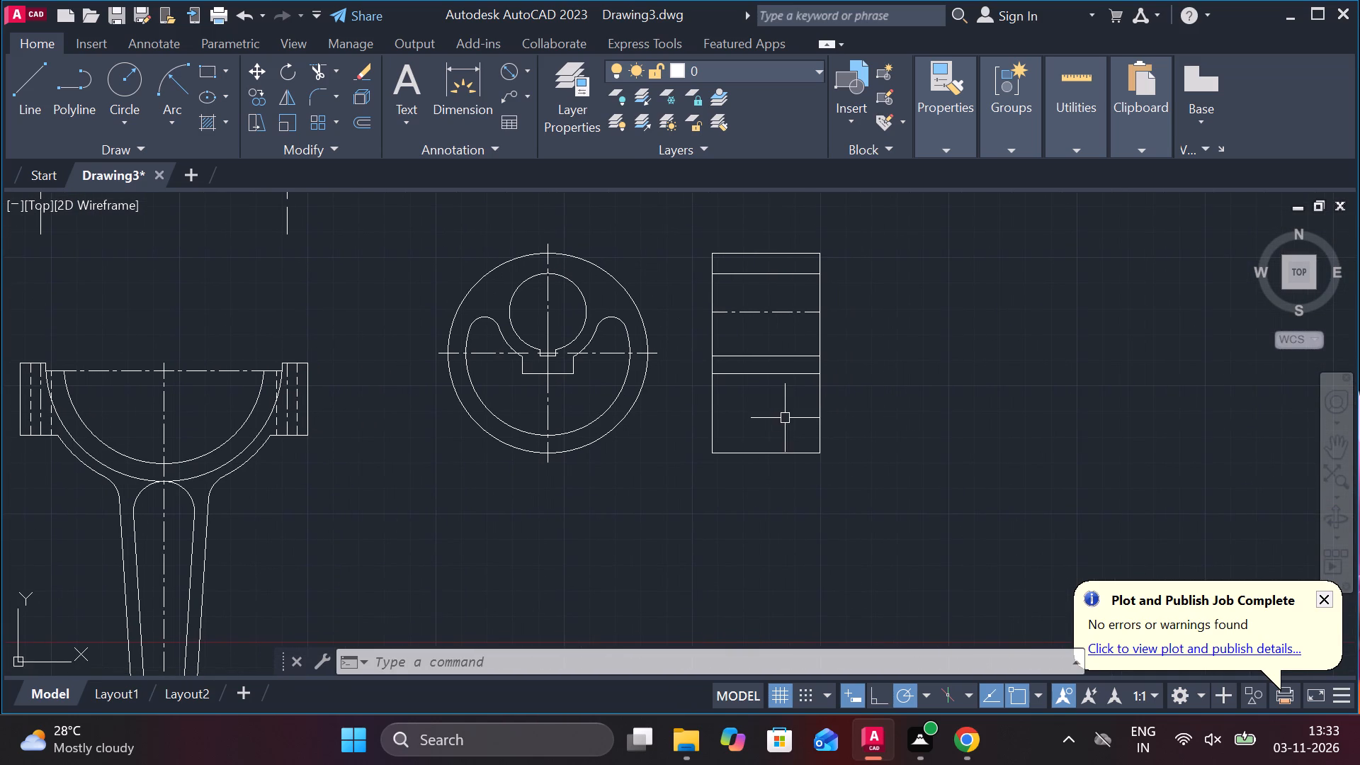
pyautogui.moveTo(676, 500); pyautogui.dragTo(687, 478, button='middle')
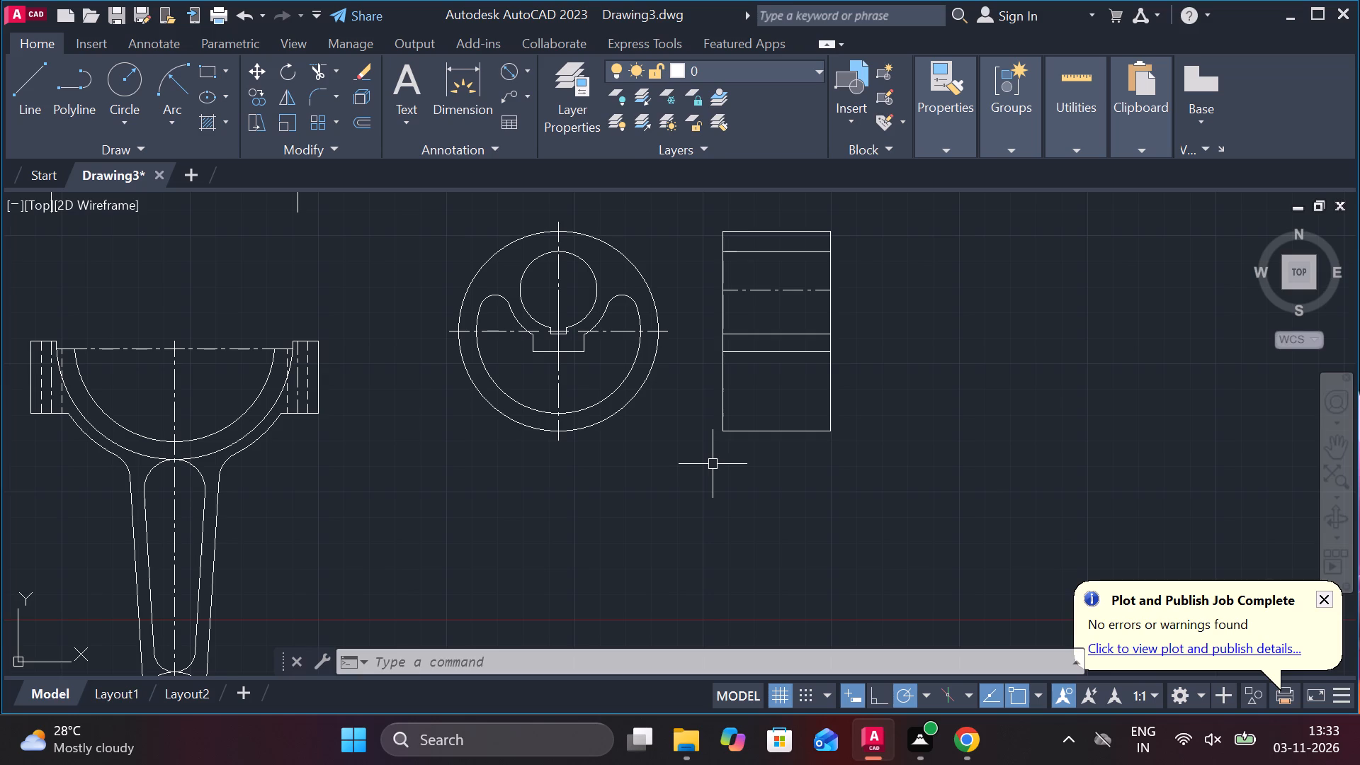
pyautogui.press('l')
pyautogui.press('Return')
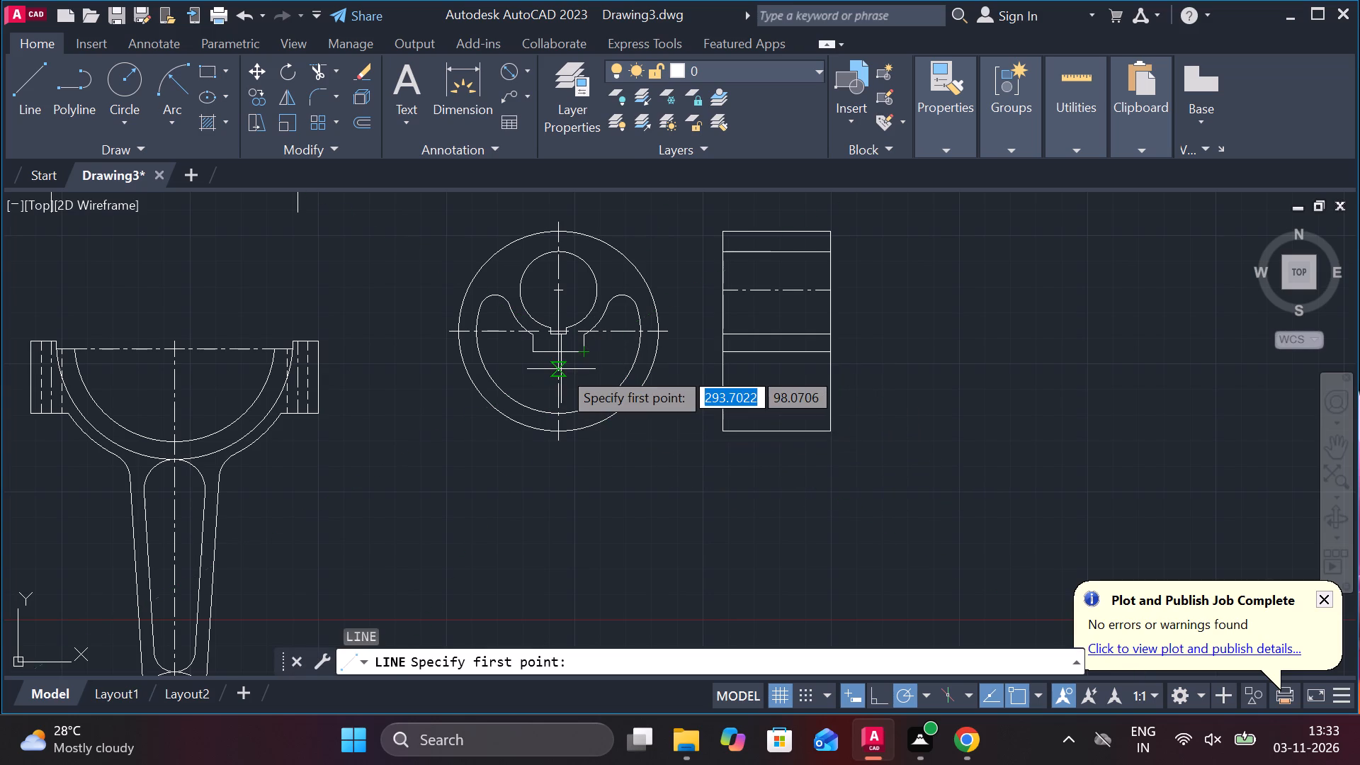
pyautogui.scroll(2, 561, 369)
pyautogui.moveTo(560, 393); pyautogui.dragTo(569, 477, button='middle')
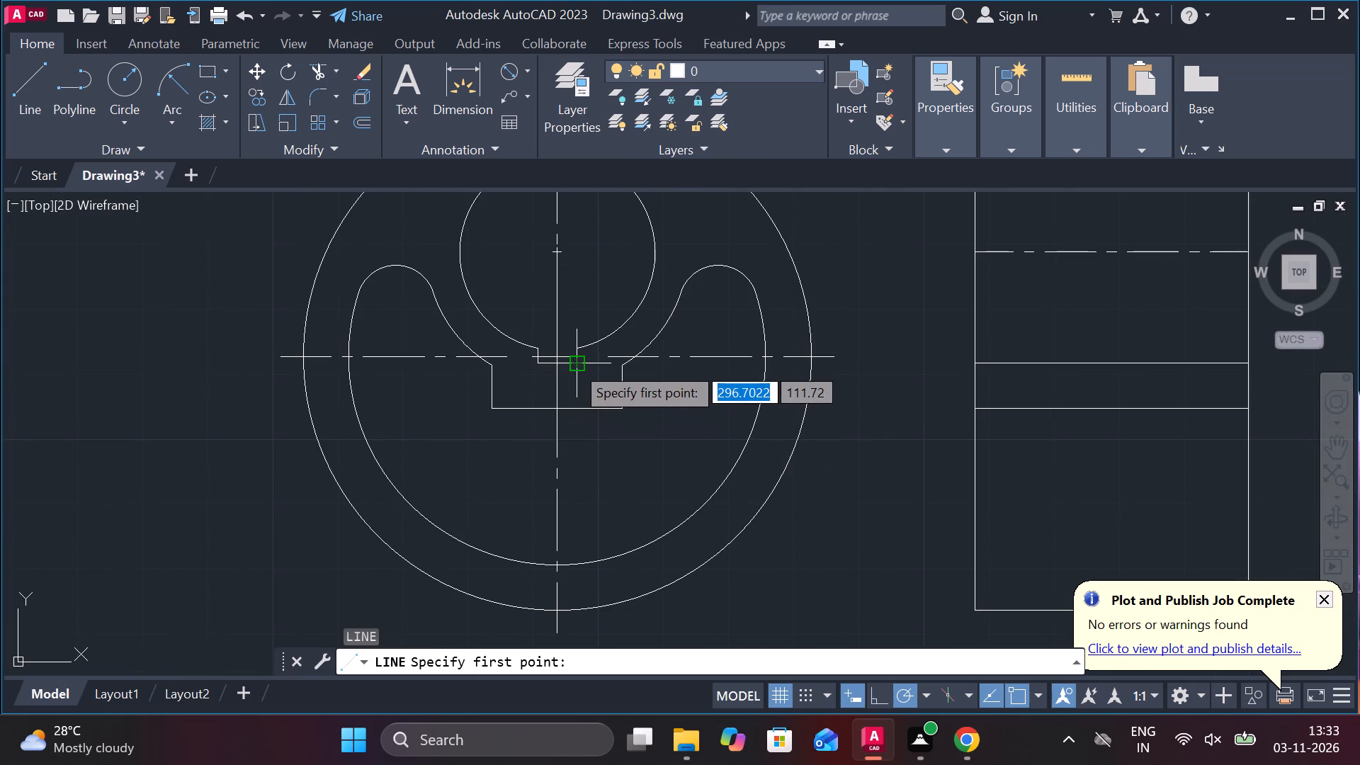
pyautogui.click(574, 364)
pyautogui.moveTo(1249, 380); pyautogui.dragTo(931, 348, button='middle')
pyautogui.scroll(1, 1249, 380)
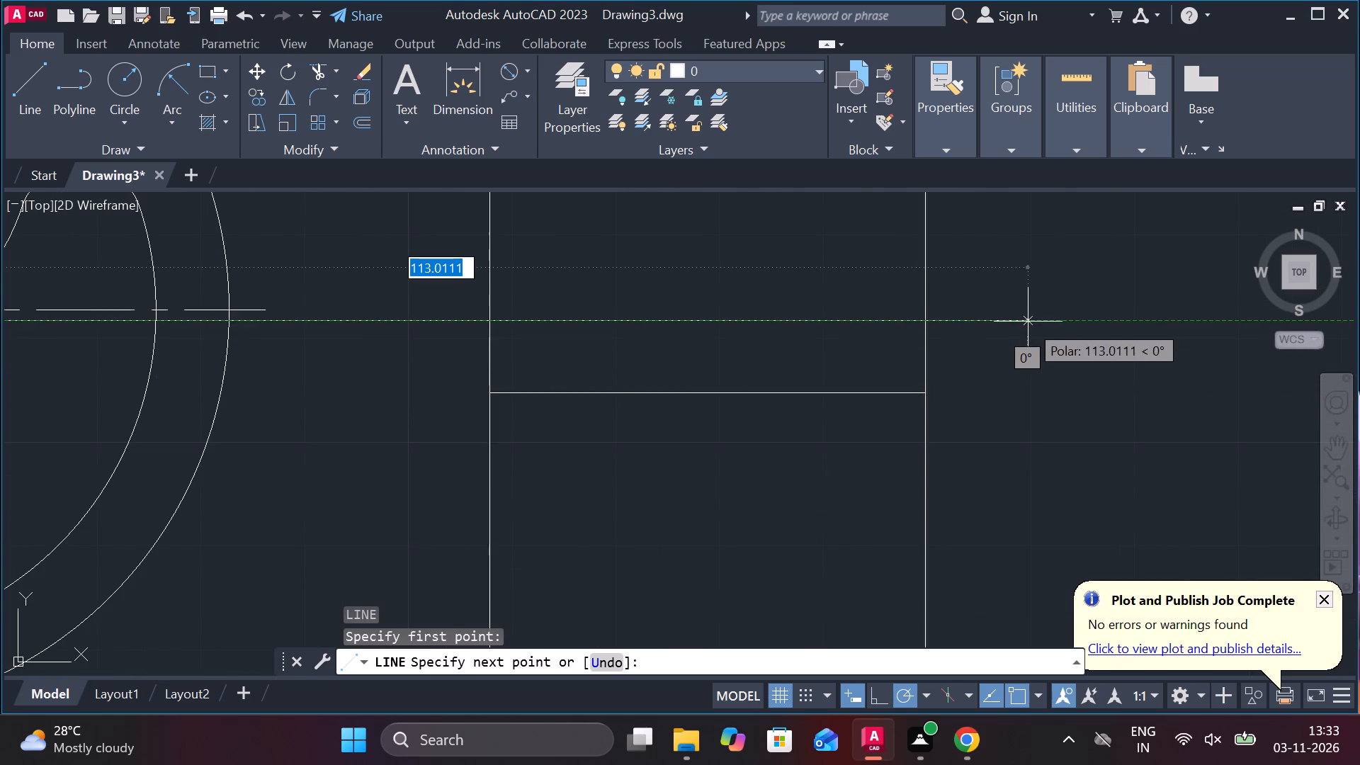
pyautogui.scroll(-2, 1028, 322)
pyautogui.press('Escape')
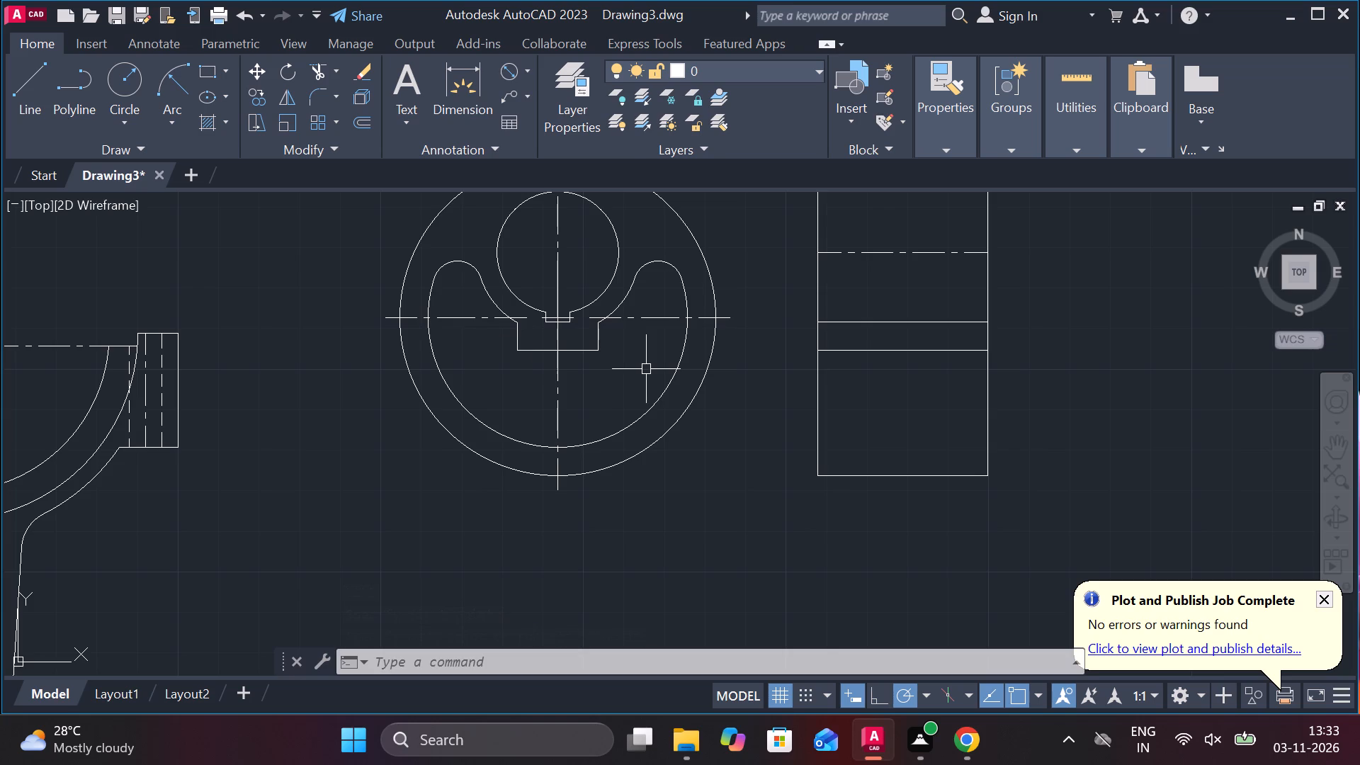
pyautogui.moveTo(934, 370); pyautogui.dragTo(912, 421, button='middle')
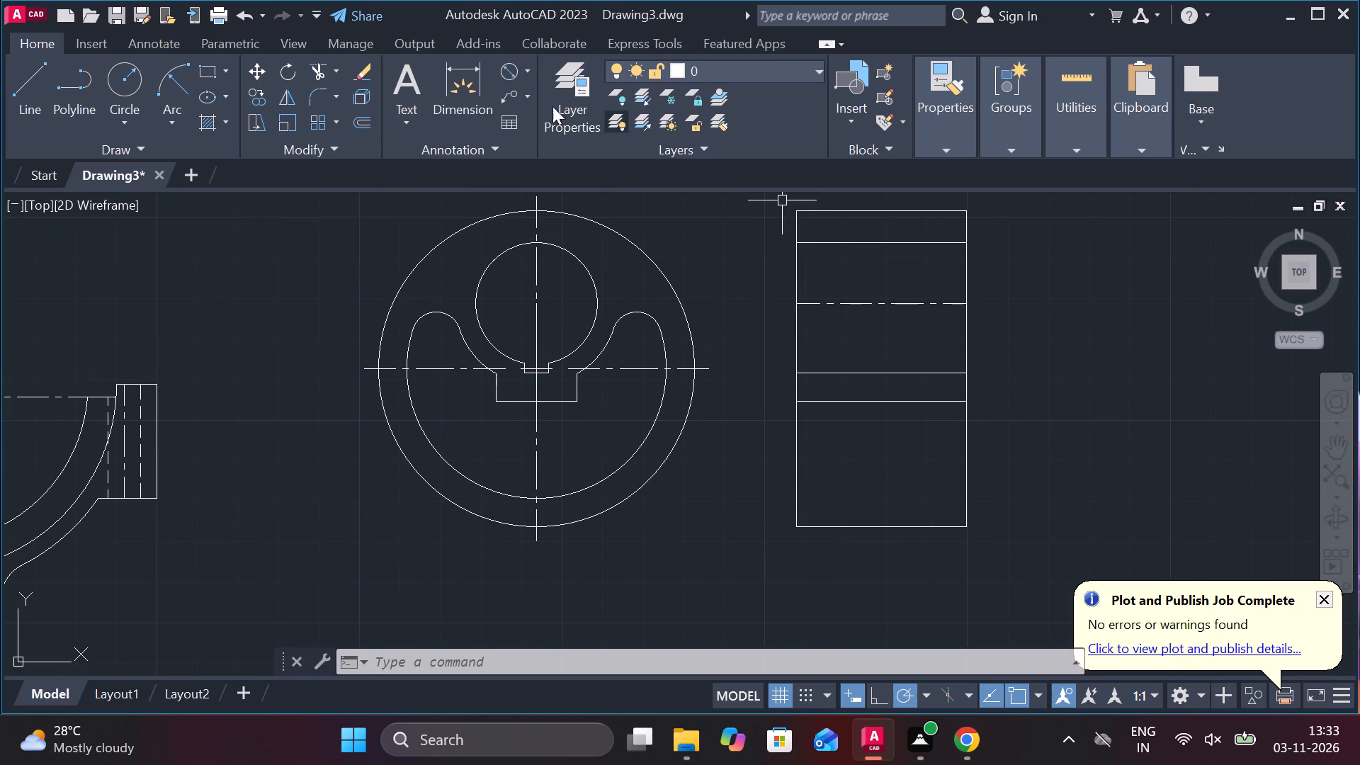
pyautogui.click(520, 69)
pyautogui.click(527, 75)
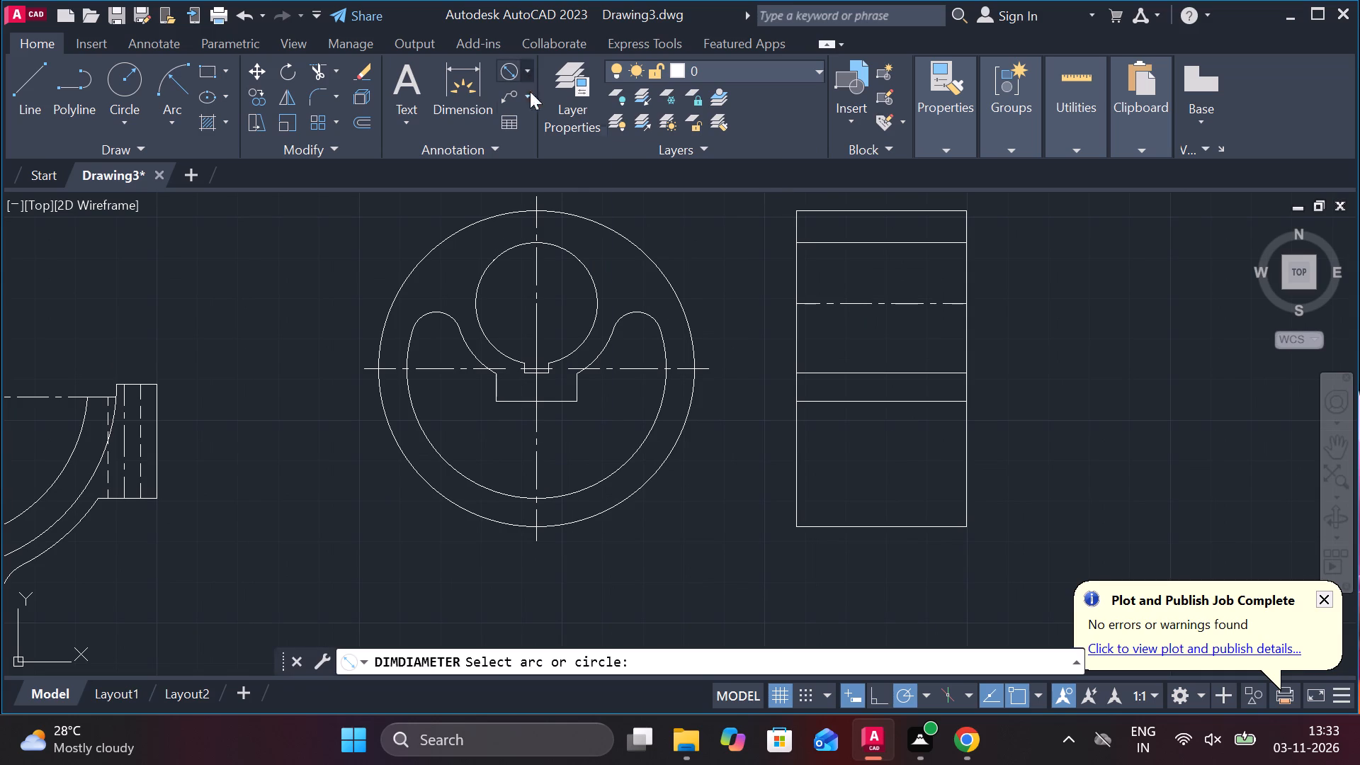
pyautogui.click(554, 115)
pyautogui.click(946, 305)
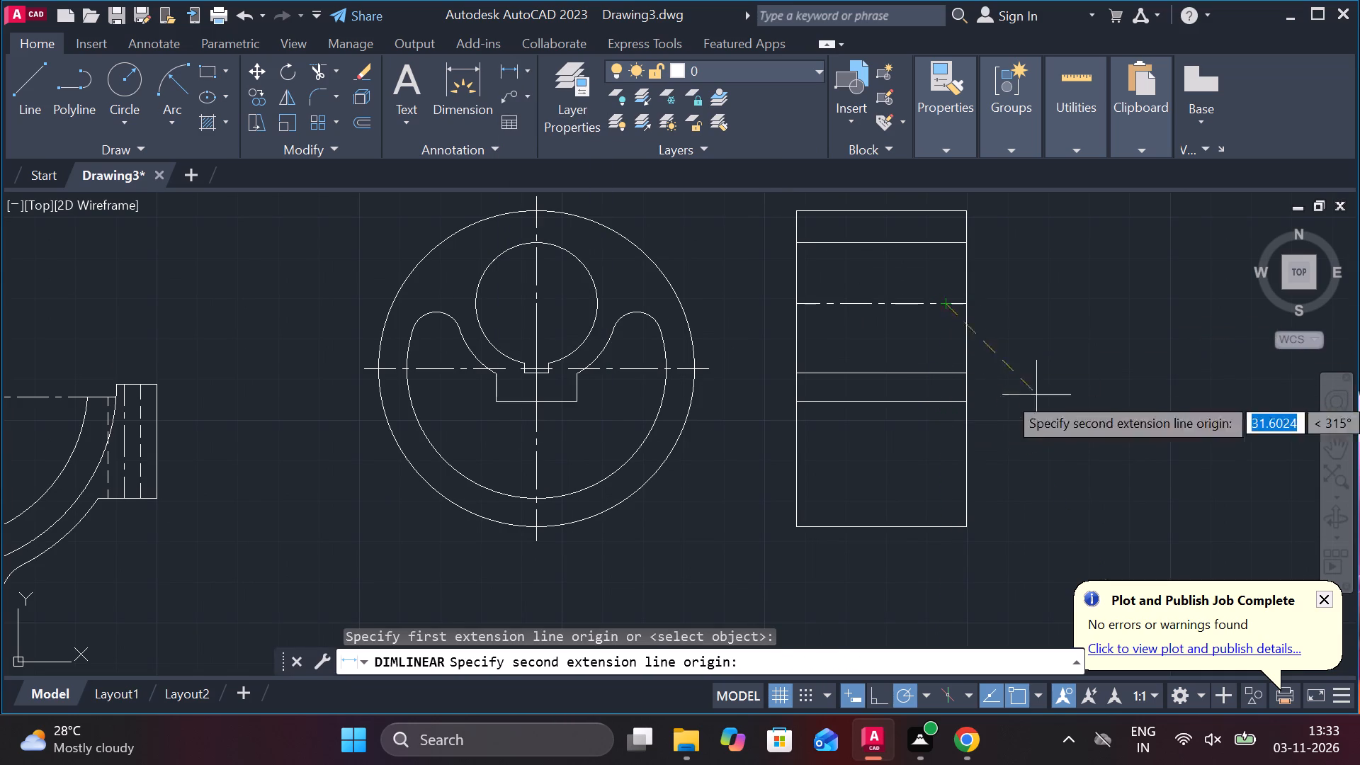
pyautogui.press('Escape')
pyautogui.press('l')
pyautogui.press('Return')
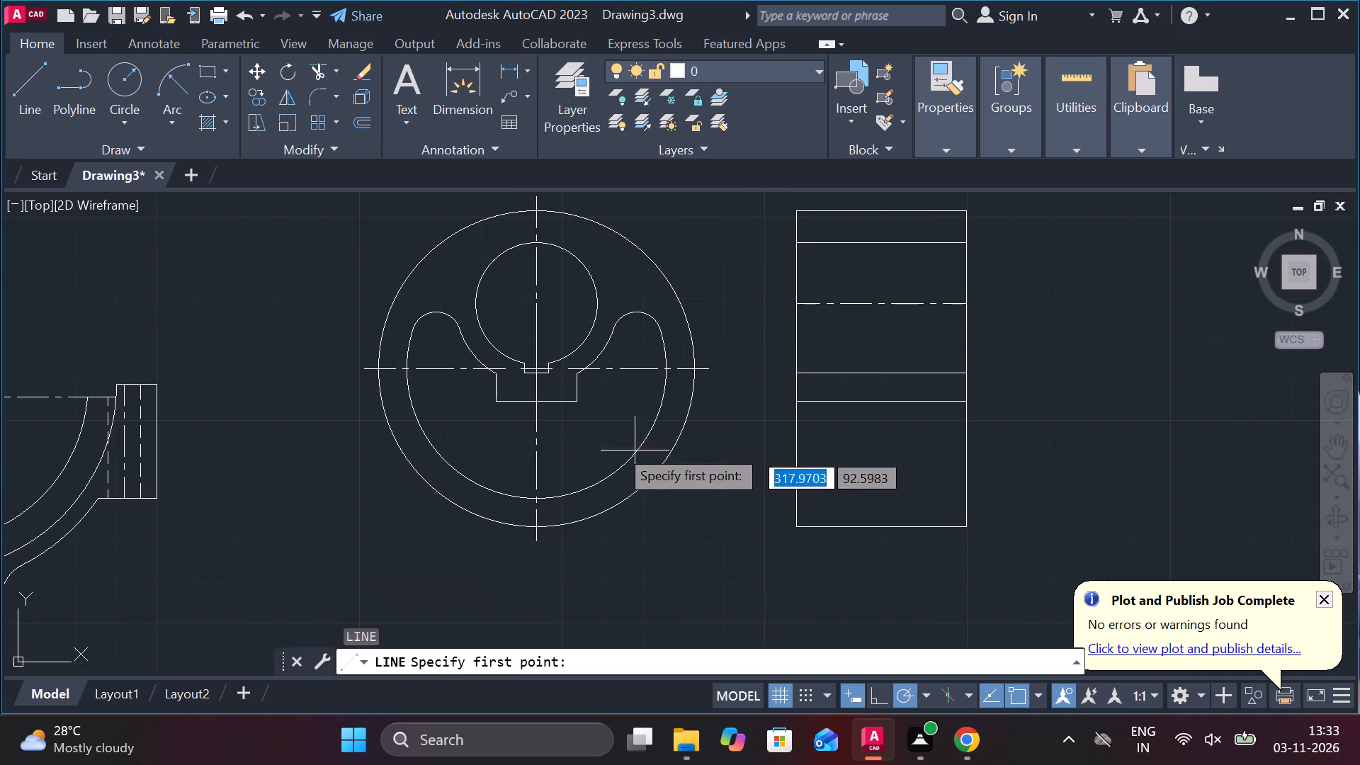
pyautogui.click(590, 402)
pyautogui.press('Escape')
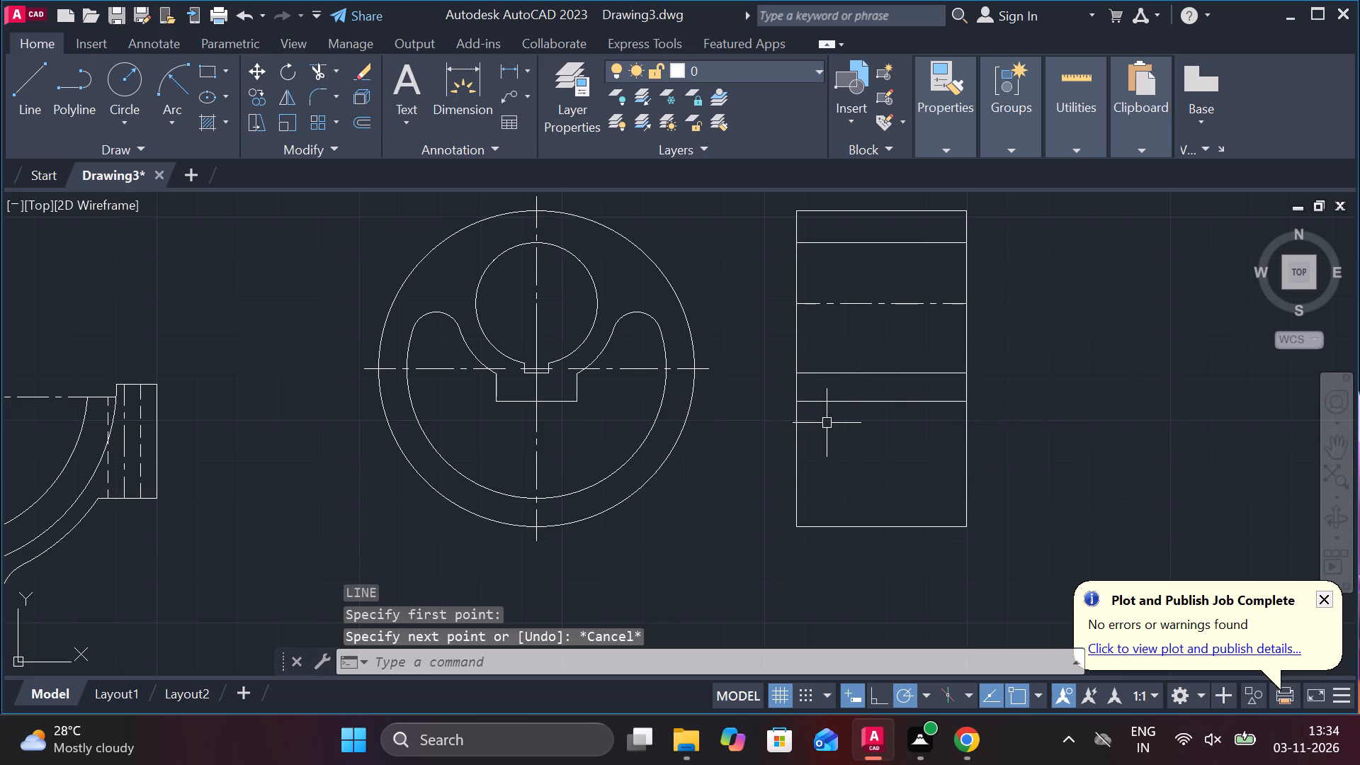
# Draw a horizontal line from the lowest point of the circular view's inner arc, passing across and beyond the side-view rectangle.
pyautogui.scroll(1, 825, 416)
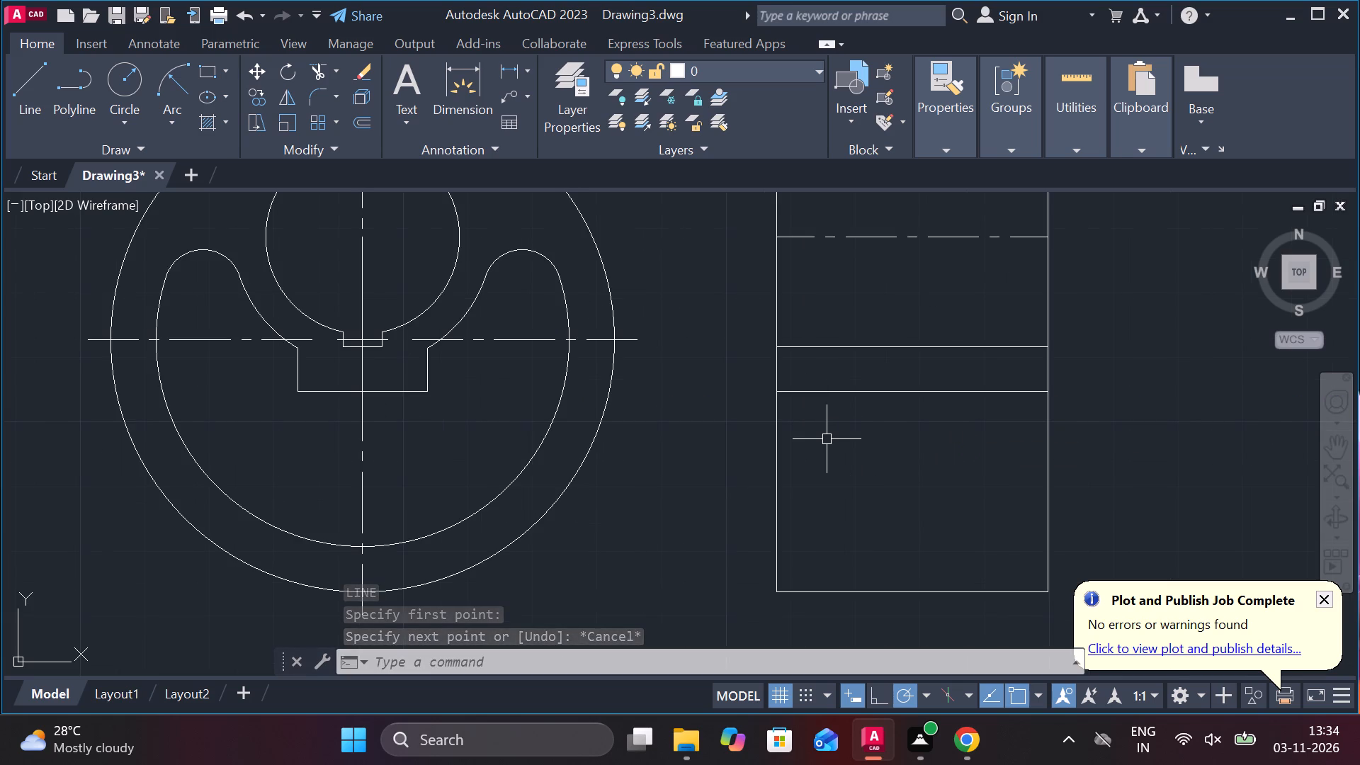
pyautogui.moveTo(833, 446); pyautogui.dragTo(820, 437, button='middle')
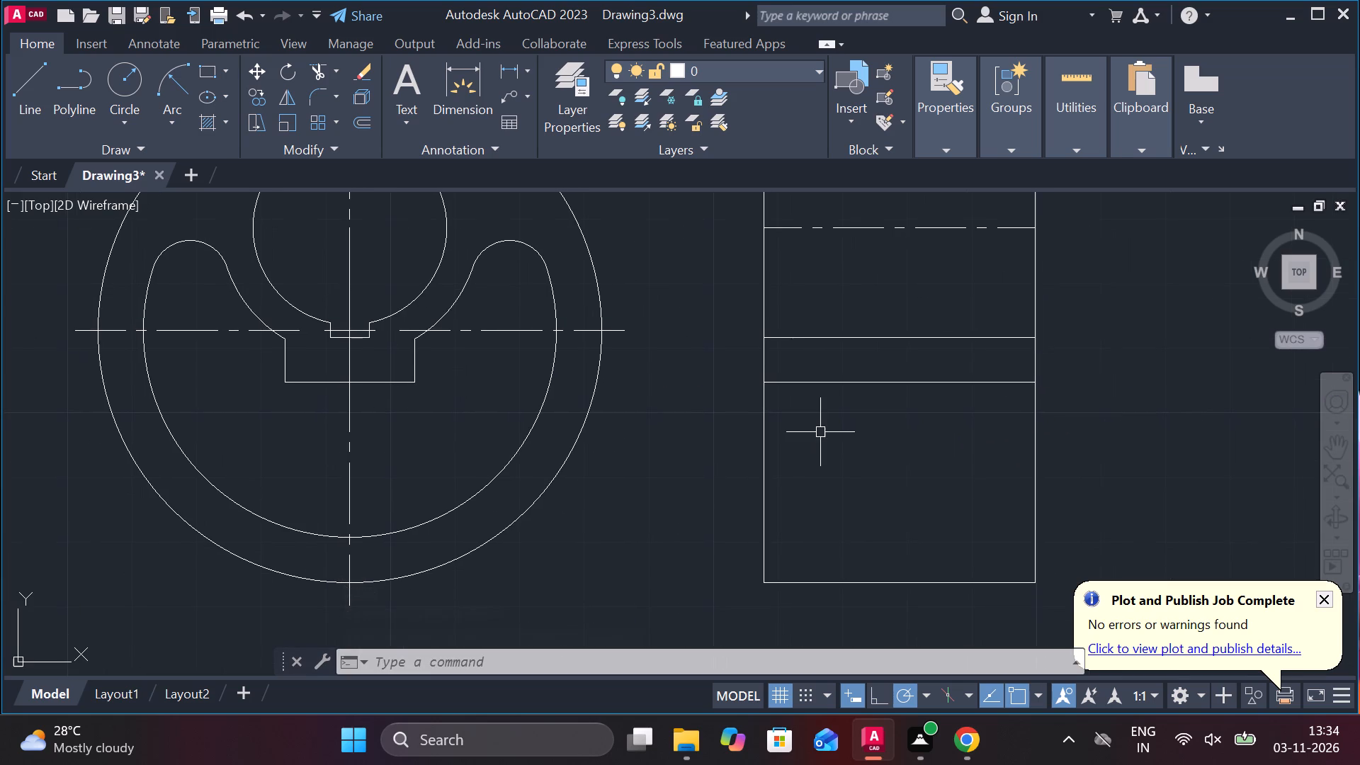
pyautogui.press('l')
pyautogui.press('Return')
pyautogui.click(354, 542)
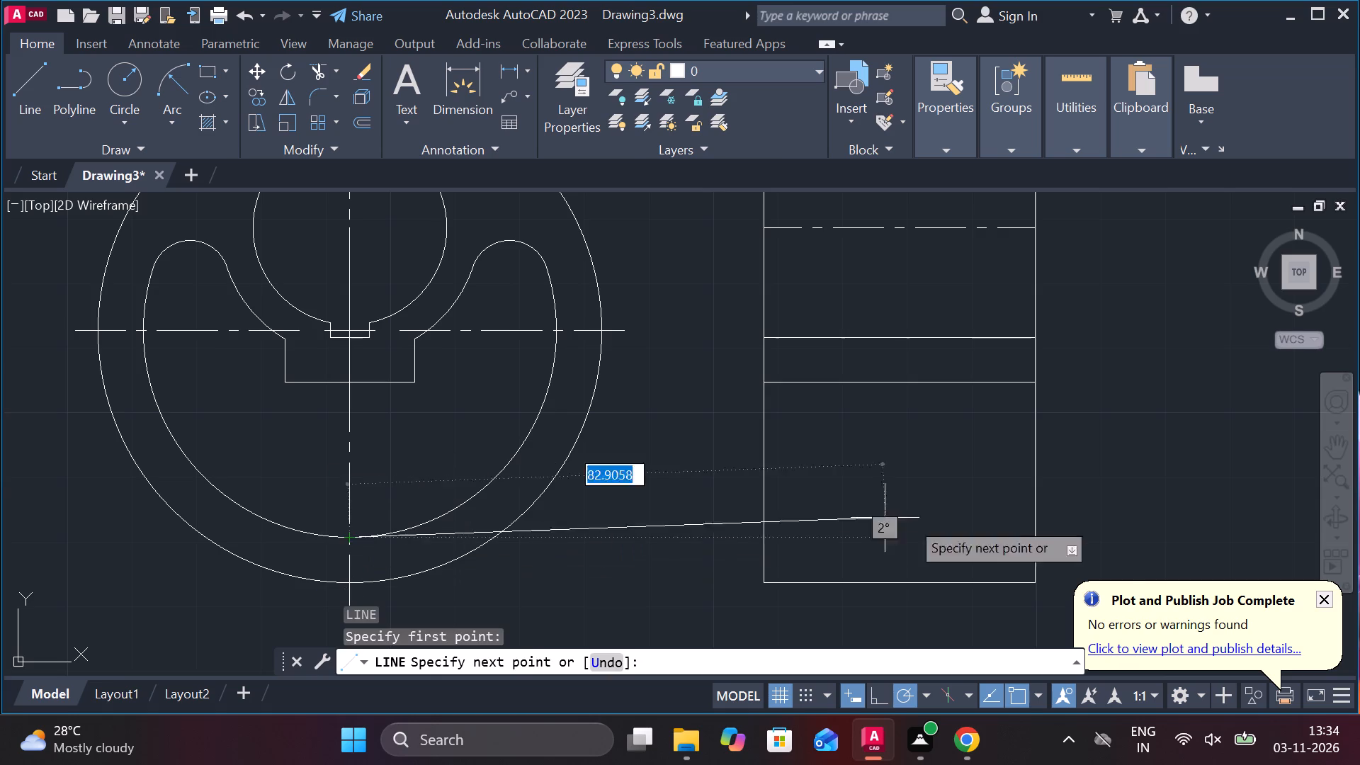
pyautogui.click(1123, 526)
pyautogui.press('Escape')
# Trim the projected inner-arc line, keeping only the part between the rectangle's vertical sides.
pyautogui.write('tr')
pyautogui.press('space')
pyautogui.click(603, 539)
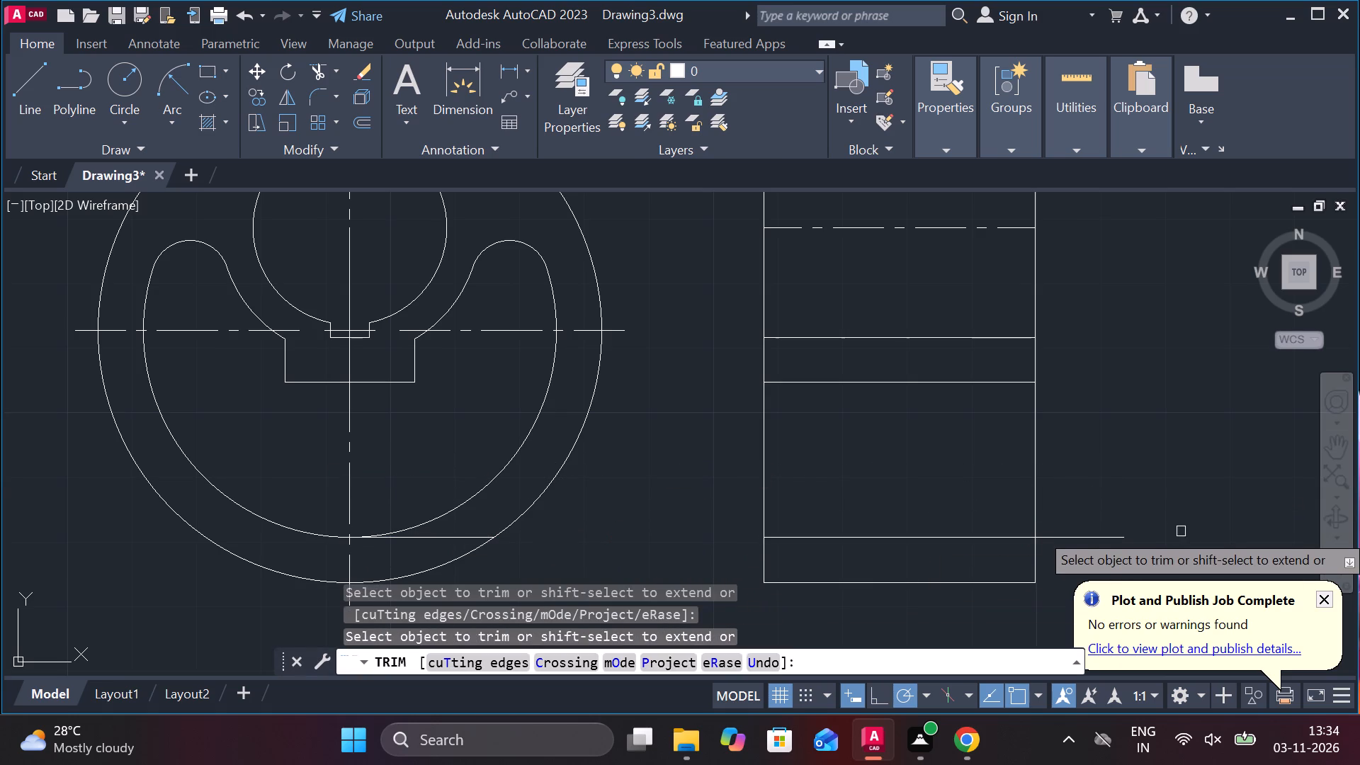
pyautogui.click(1053, 543)
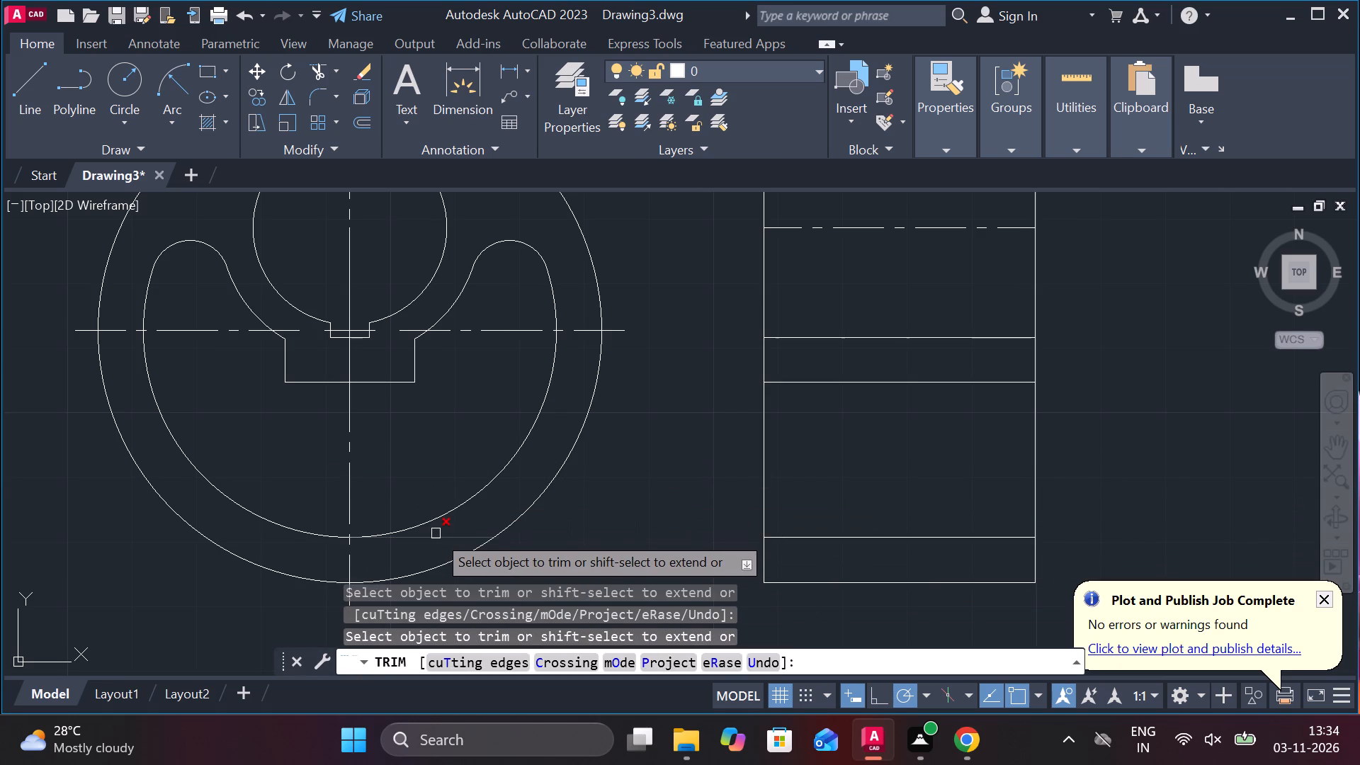
pyautogui.click(436, 533)
pyautogui.moveTo(757, 441); pyautogui.dragTo(684, 419, button='middle')
pyautogui.moveTo(755, 424); pyautogui.dragTo(692, 417, button='middle')
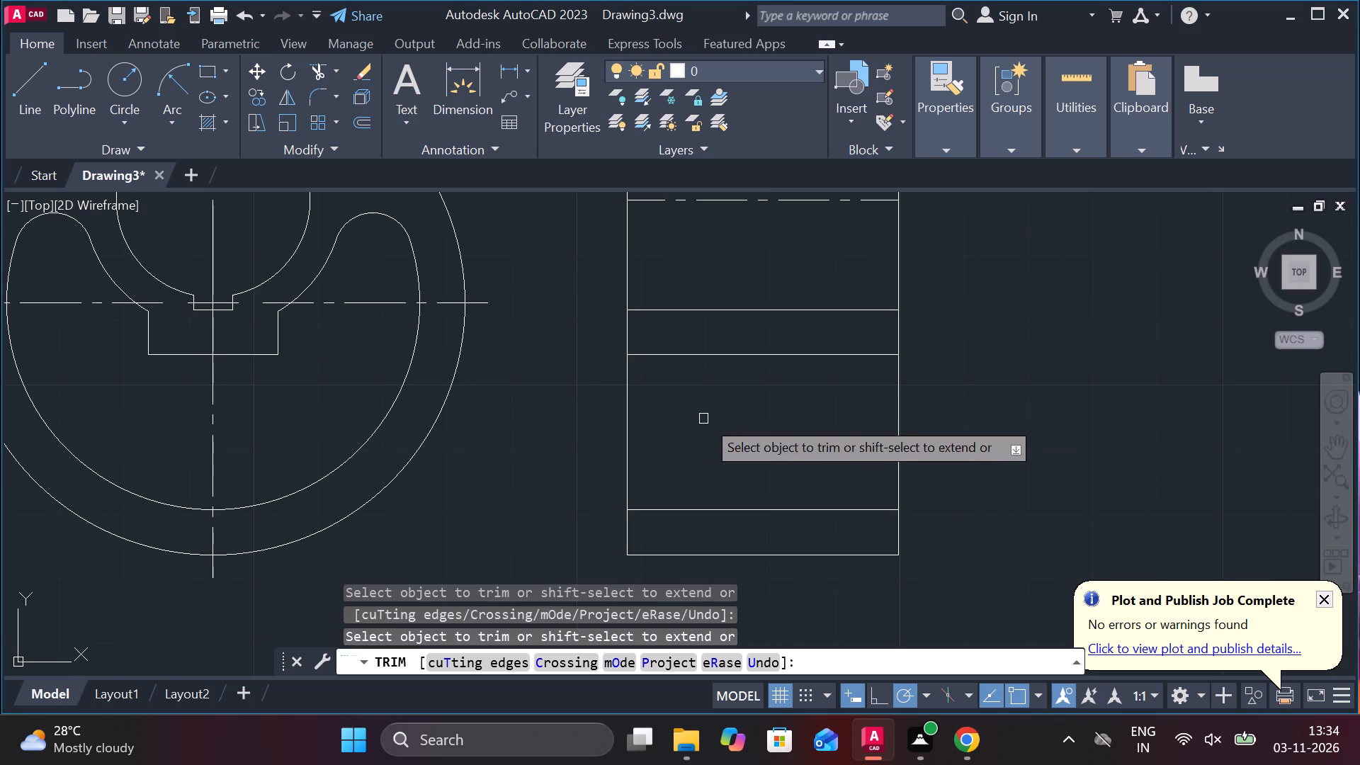
pyautogui.press('Escape')
# Draw a vertical line in the side view from the midpoint of the projected notch-bottom line down to the projected inner-arc line.
pyautogui.press('l')
pyautogui.press('Return')
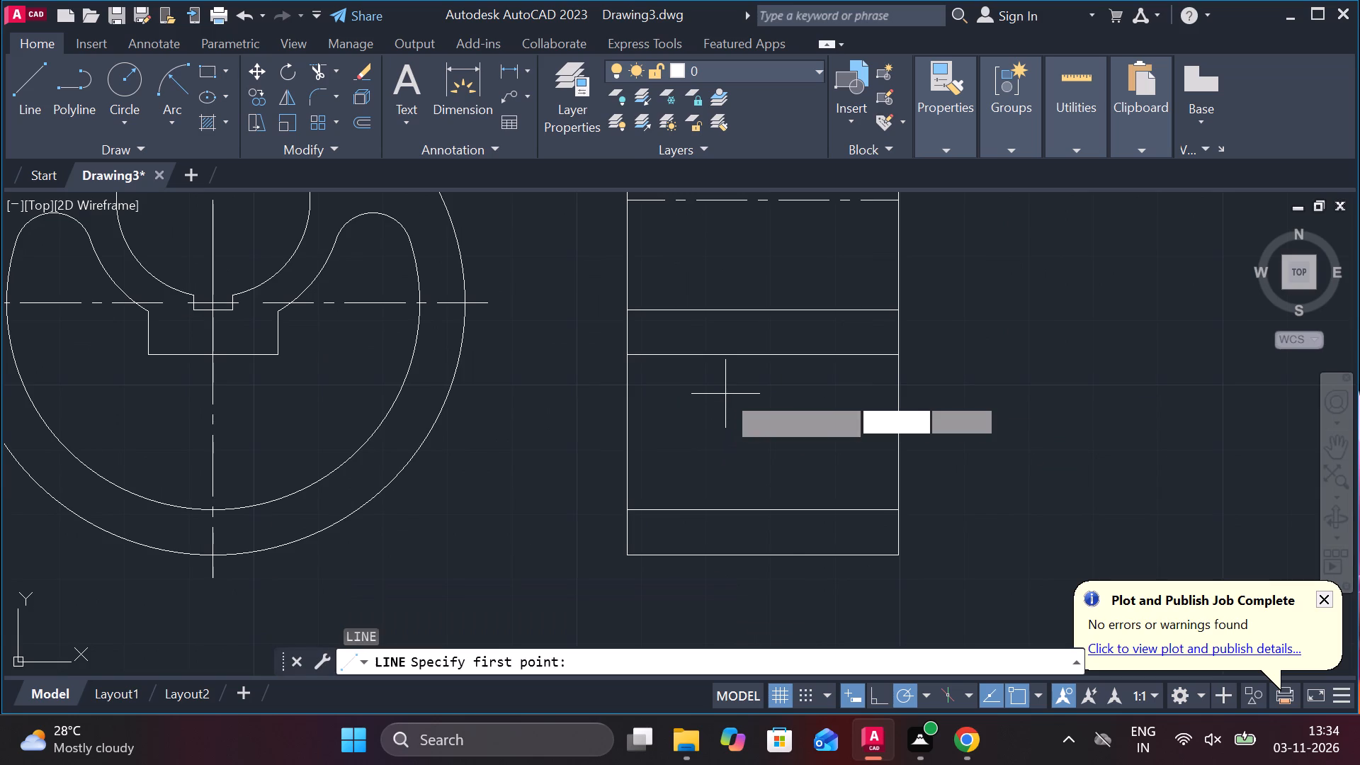
pyautogui.click(763, 352)
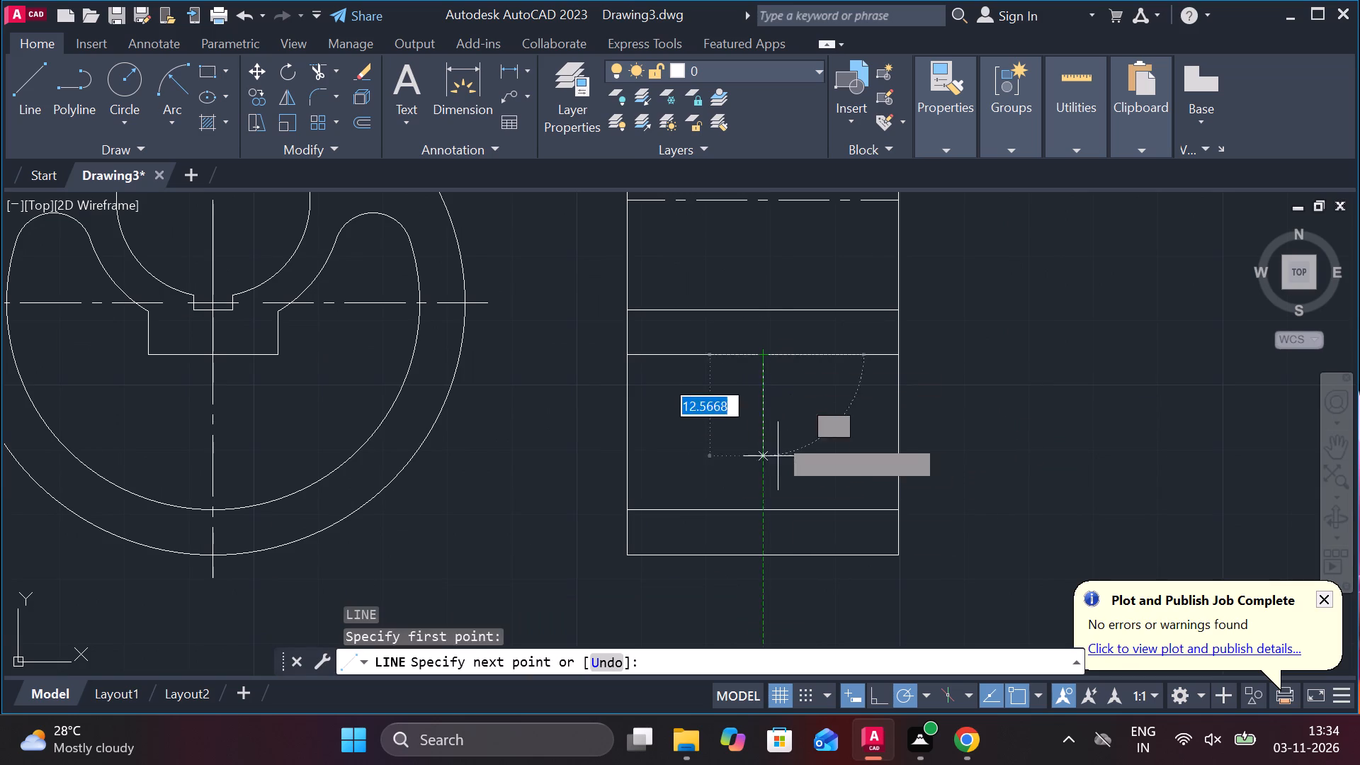
pyautogui.click(762, 505)
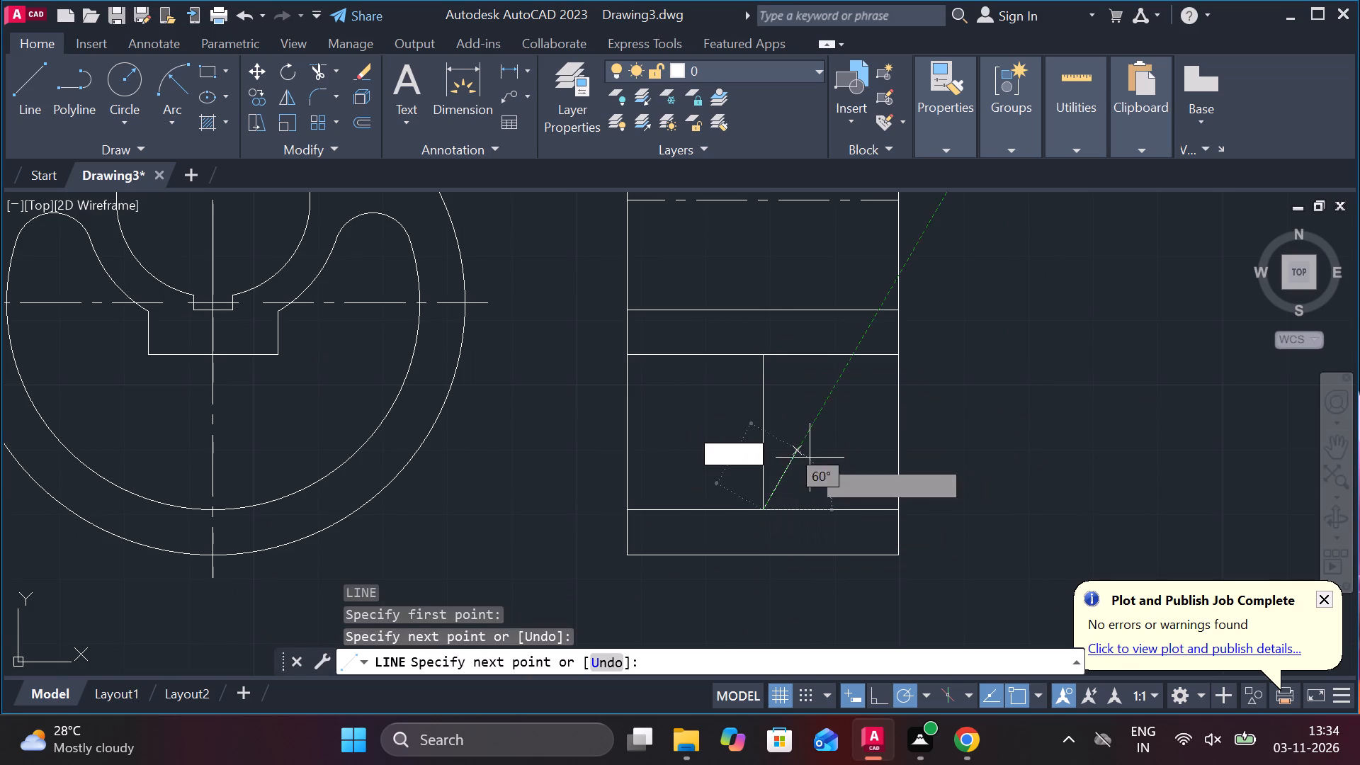
pyautogui.press('Escape')
# Offset the side view's vertical middle line by 3 to each side.
pyautogui.click(768, 438)
pyautogui.press('o')
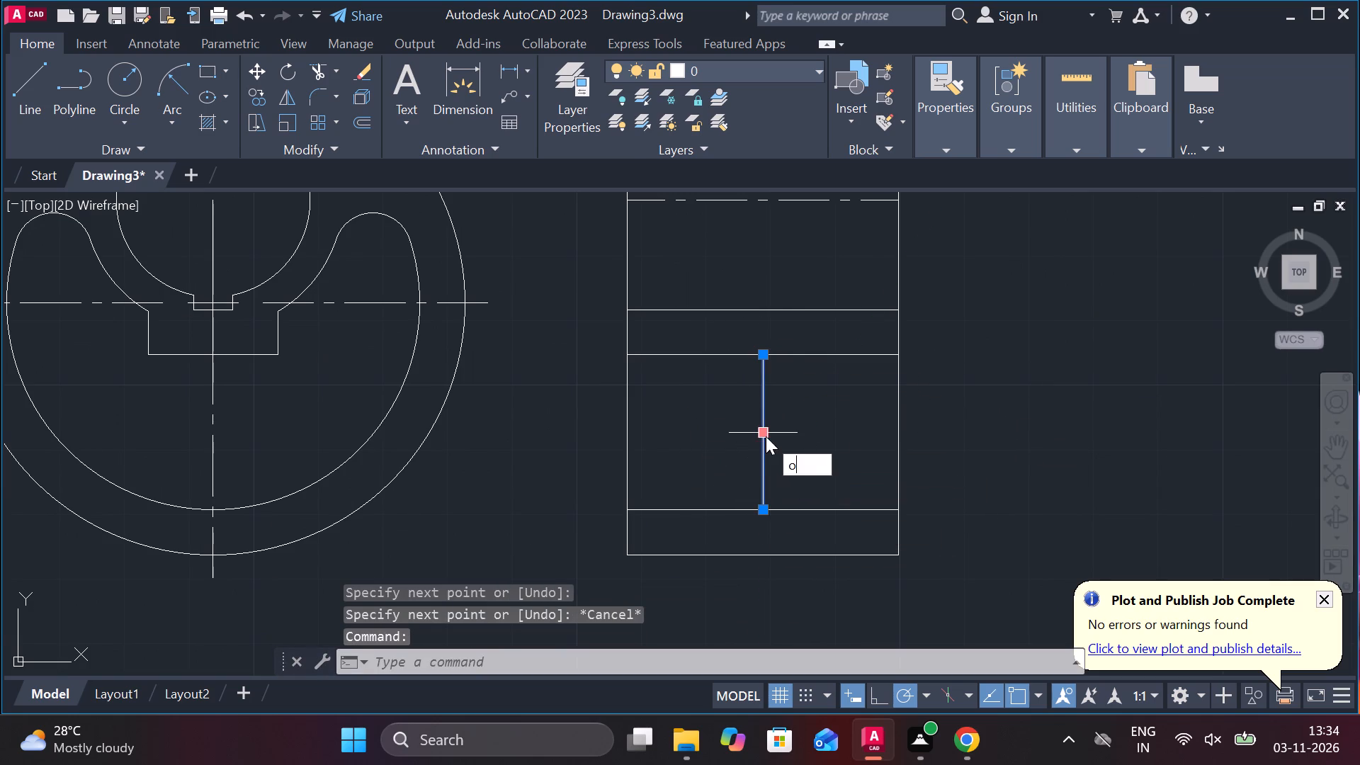
pyautogui.press('Return')
pyautogui.press('Return')
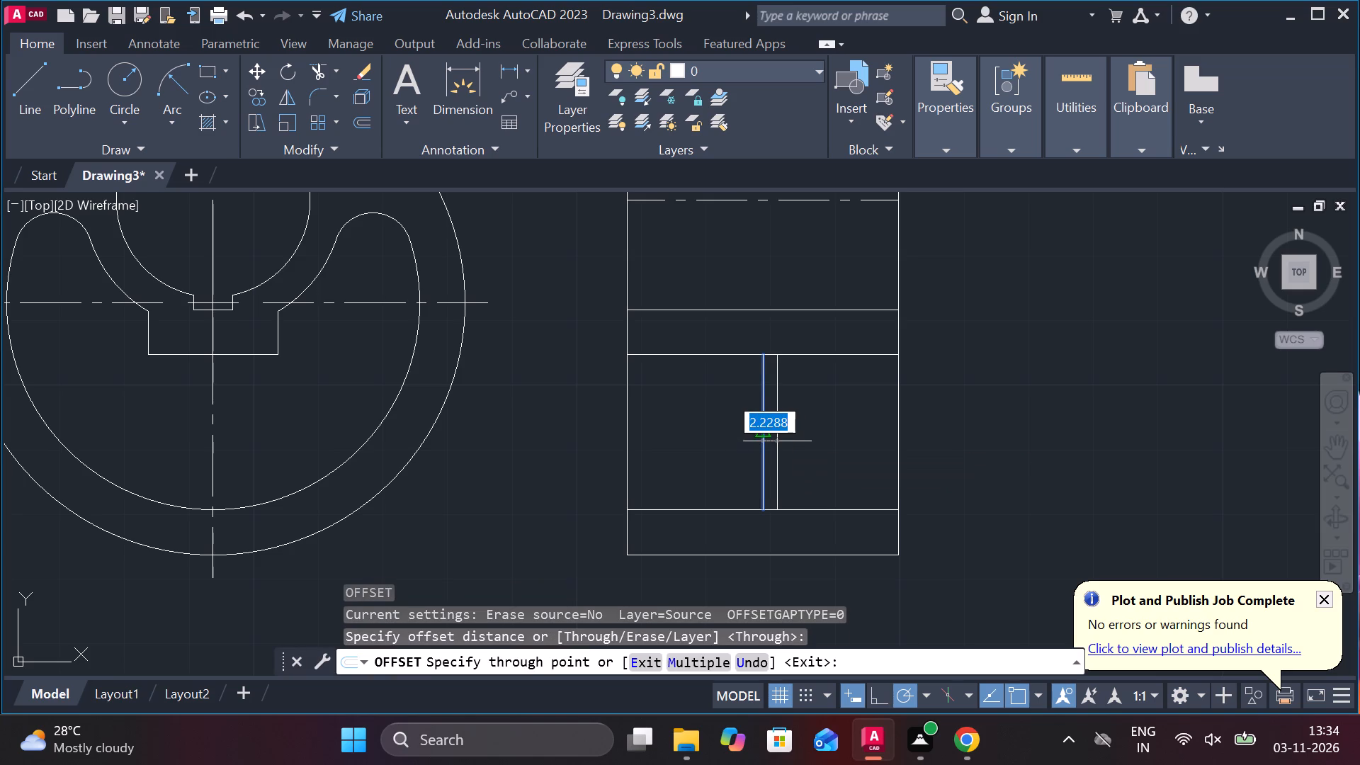
pyautogui.write('3')
pyautogui.press('space')
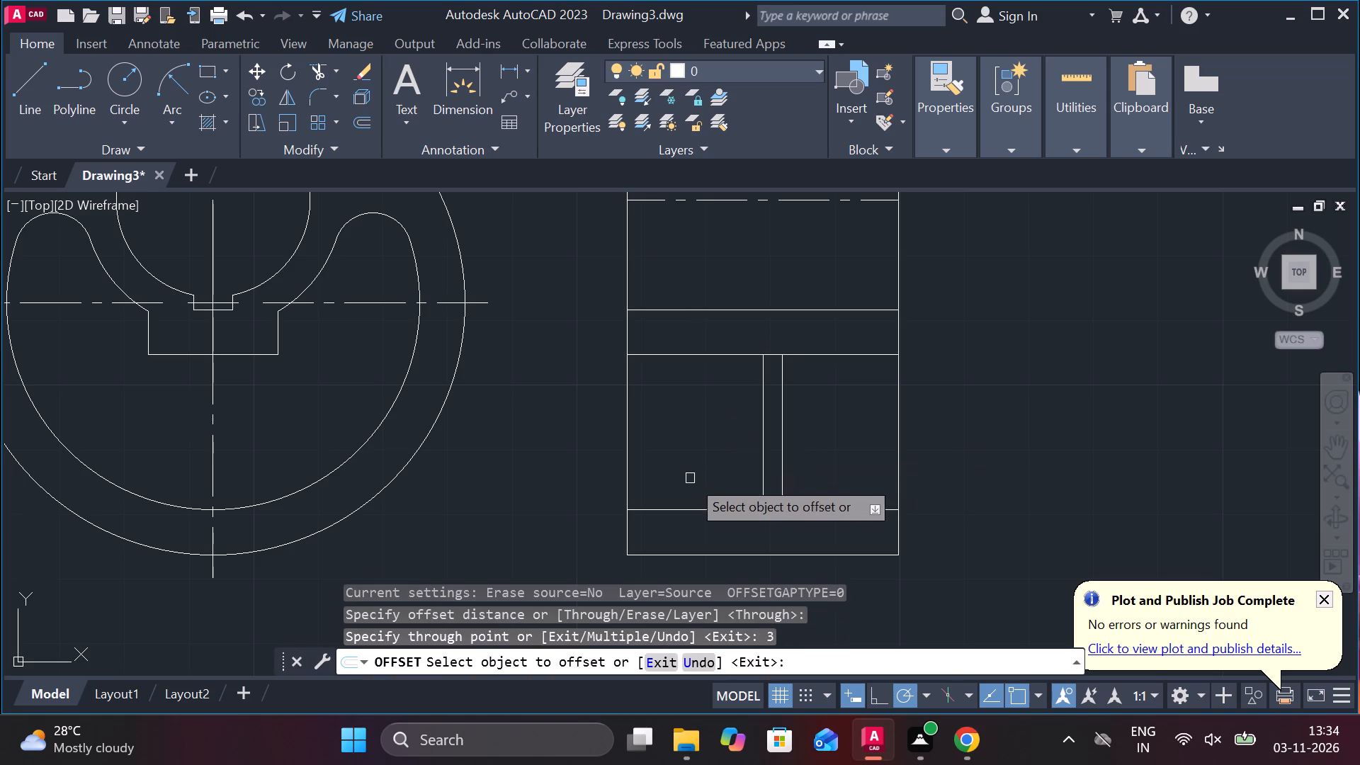
pyautogui.click(760, 418)
pyautogui.write('3')
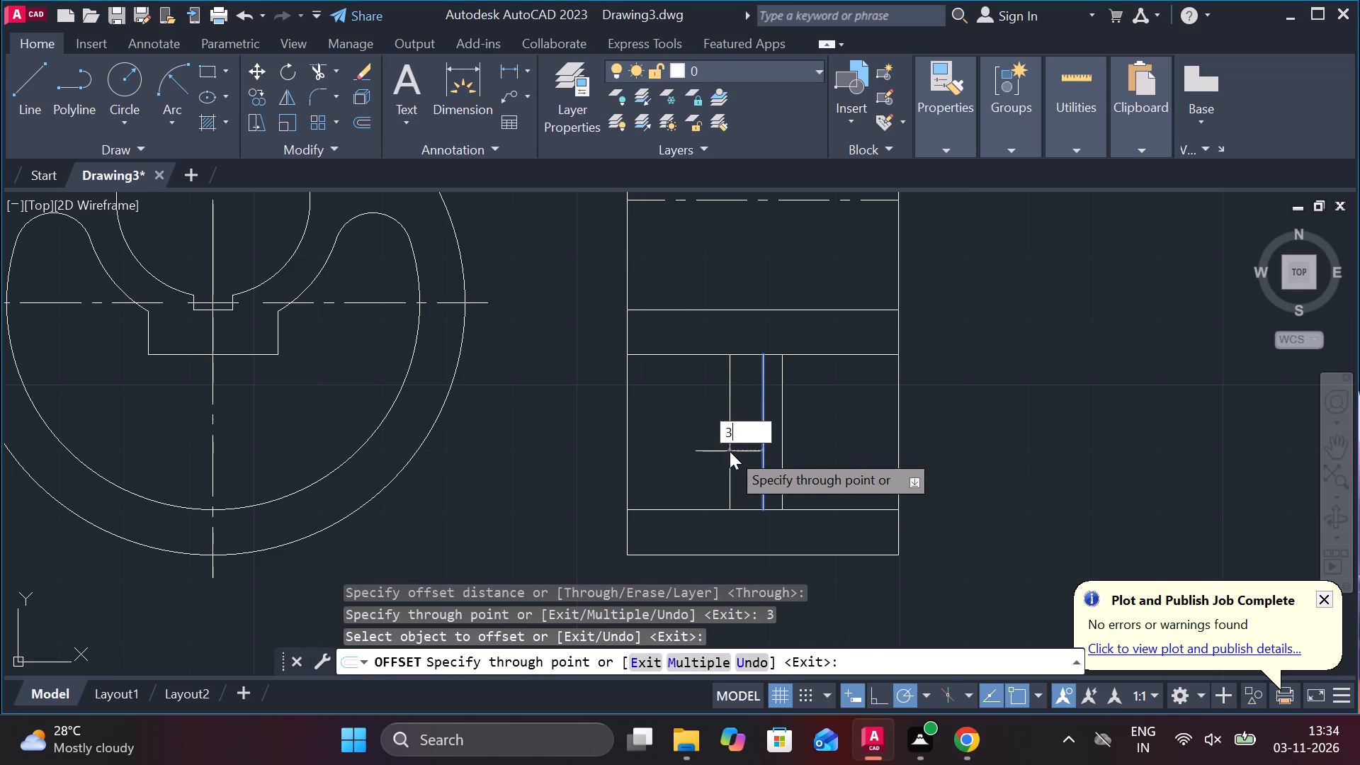
pyautogui.press('space')
pyautogui.press('Escape')
# Trim the upper and lower horizontal lines between the two offset web lines in the side view.
pyautogui.write('tr')
pyautogui.press('space')
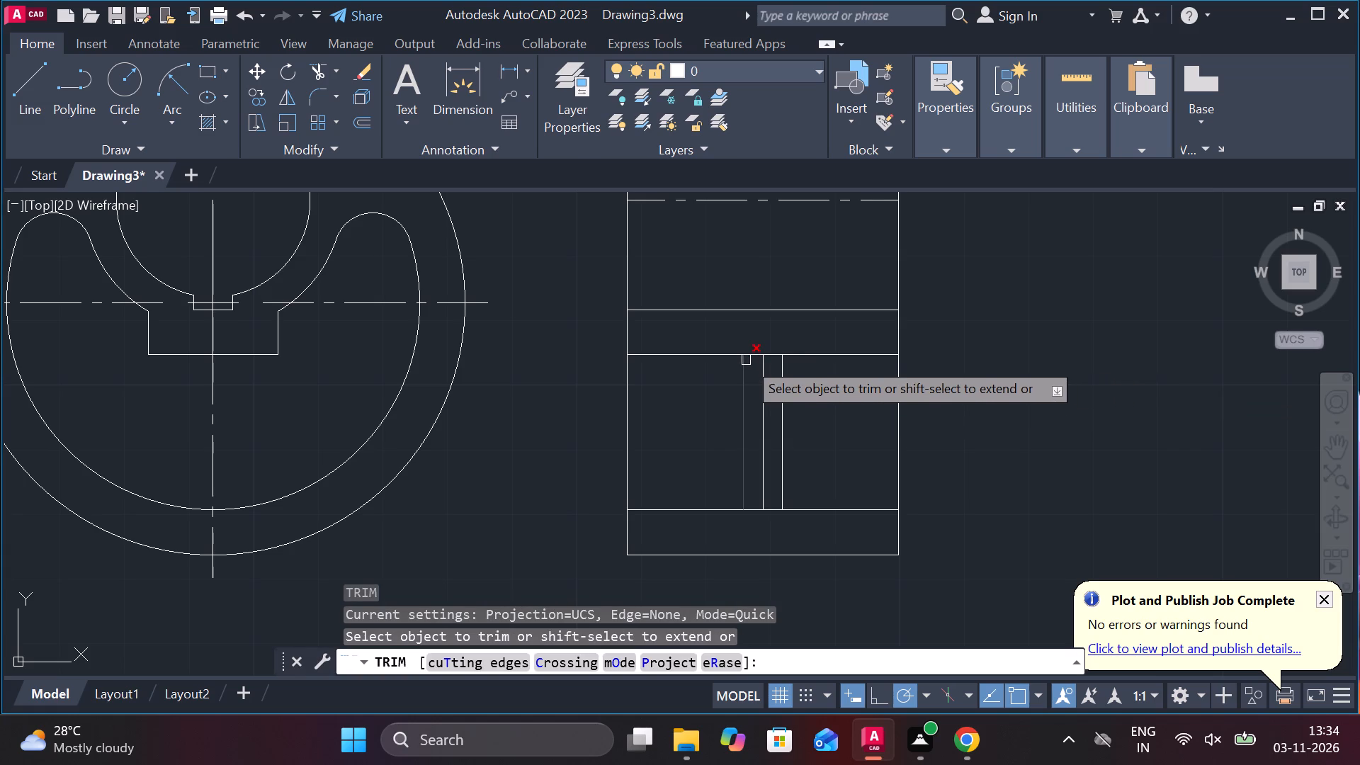
pyautogui.click(754, 354)
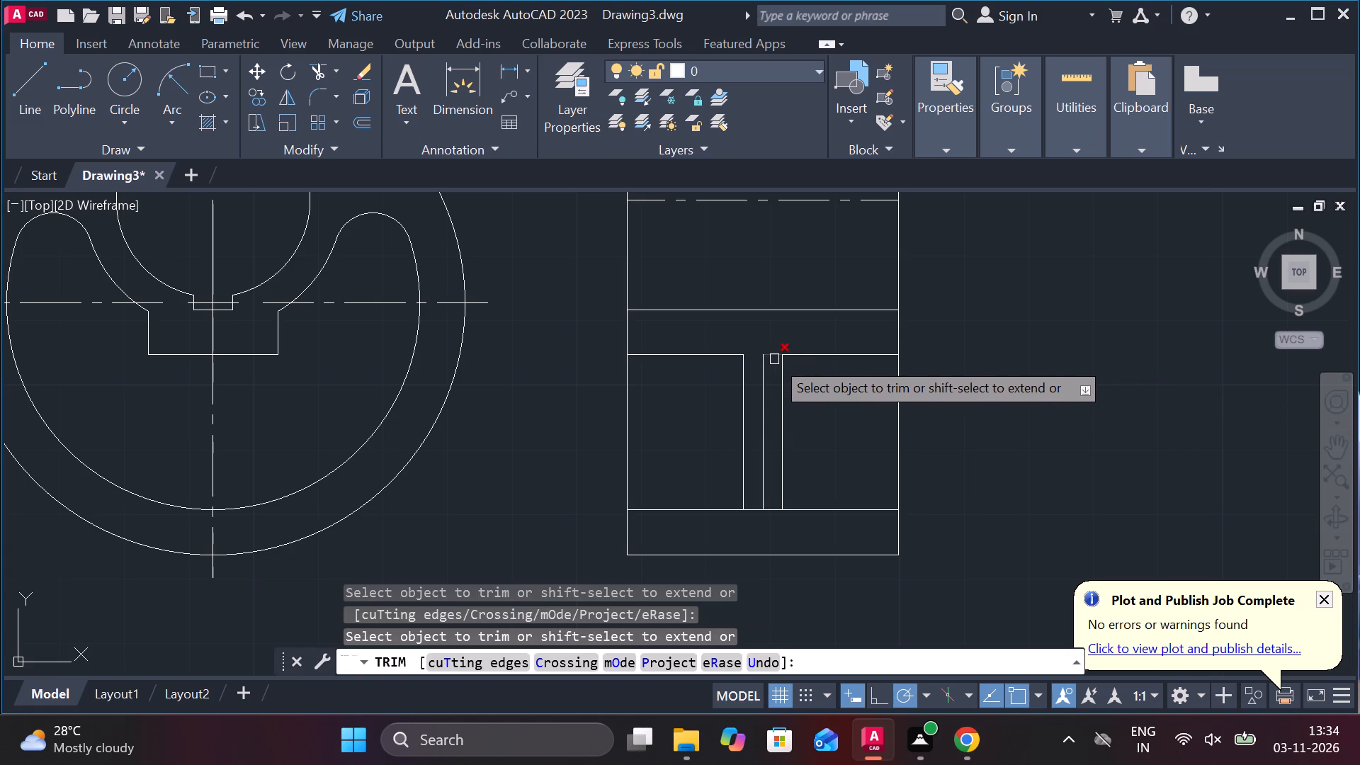
pyautogui.click(774, 359)
pyautogui.click(755, 514)
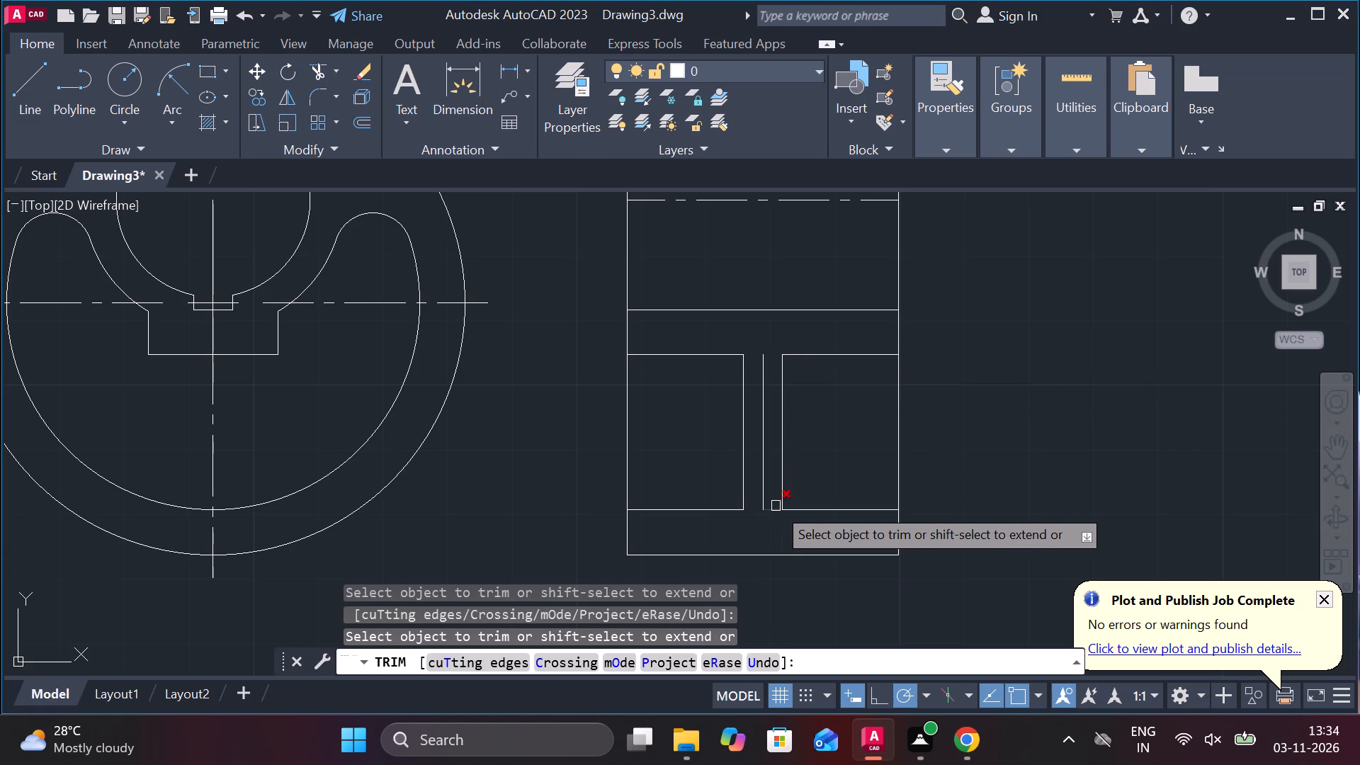
pyautogui.click(776, 506)
pyautogui.press('Escape')
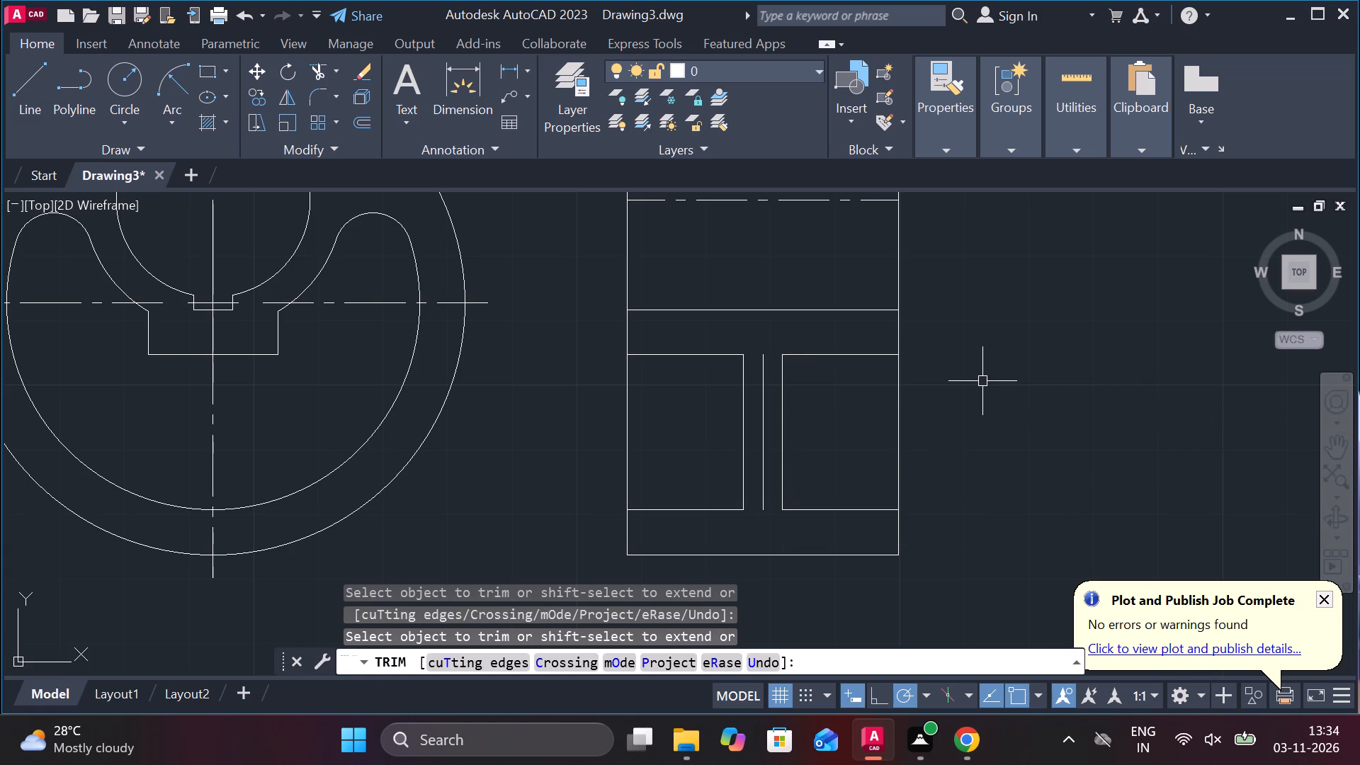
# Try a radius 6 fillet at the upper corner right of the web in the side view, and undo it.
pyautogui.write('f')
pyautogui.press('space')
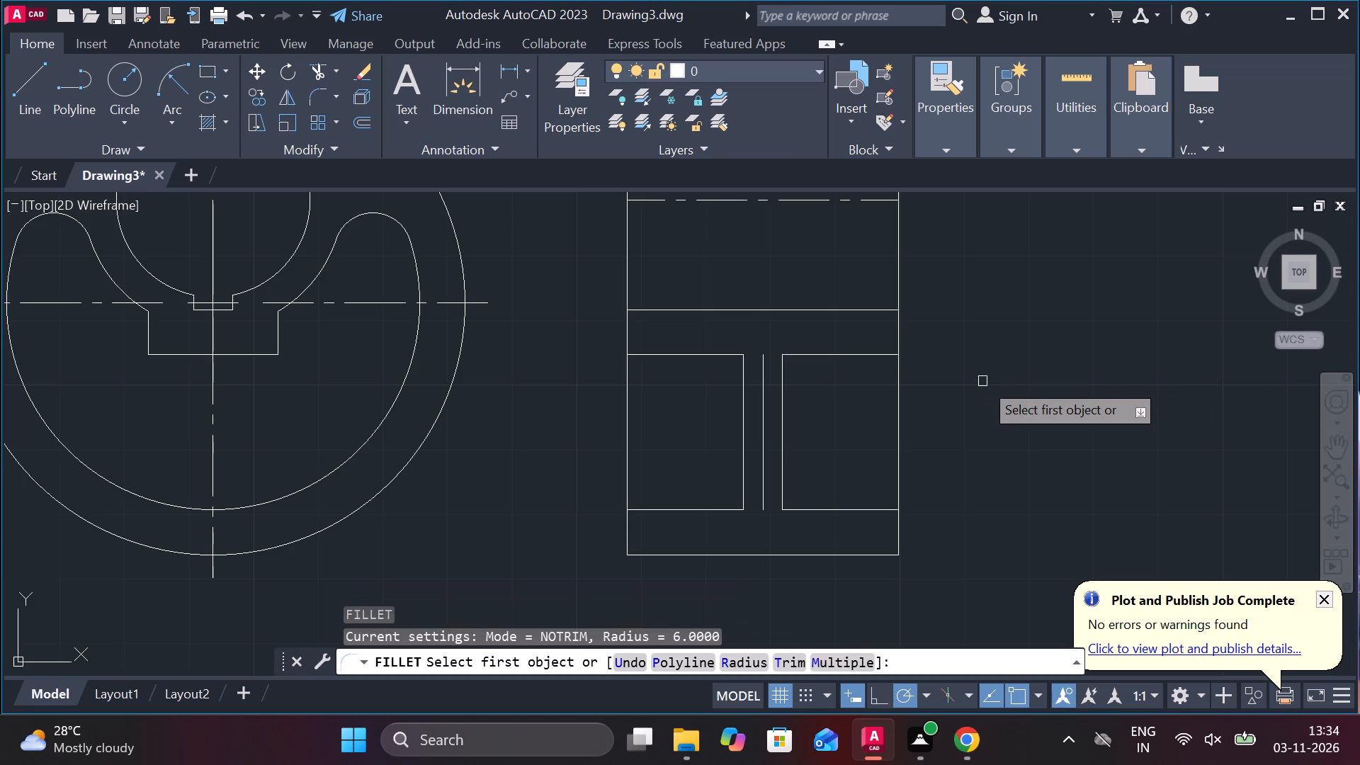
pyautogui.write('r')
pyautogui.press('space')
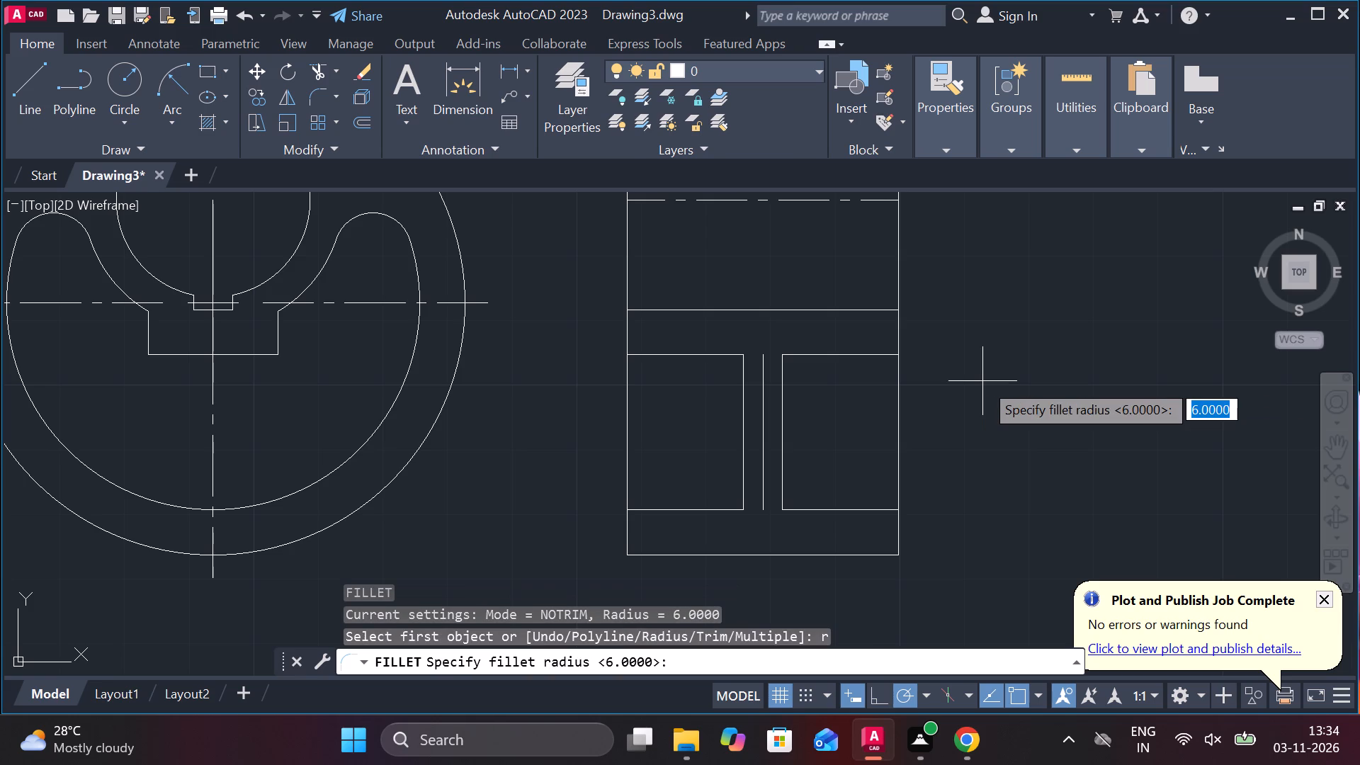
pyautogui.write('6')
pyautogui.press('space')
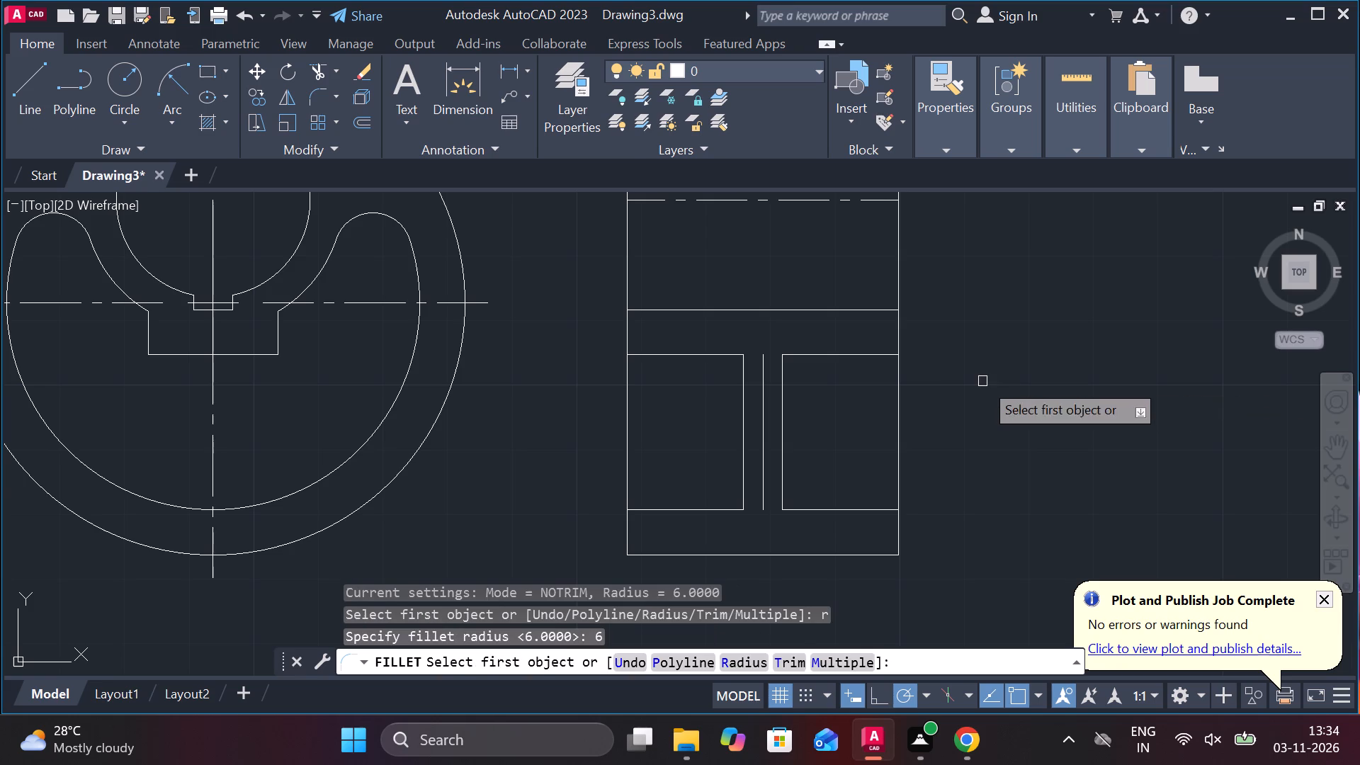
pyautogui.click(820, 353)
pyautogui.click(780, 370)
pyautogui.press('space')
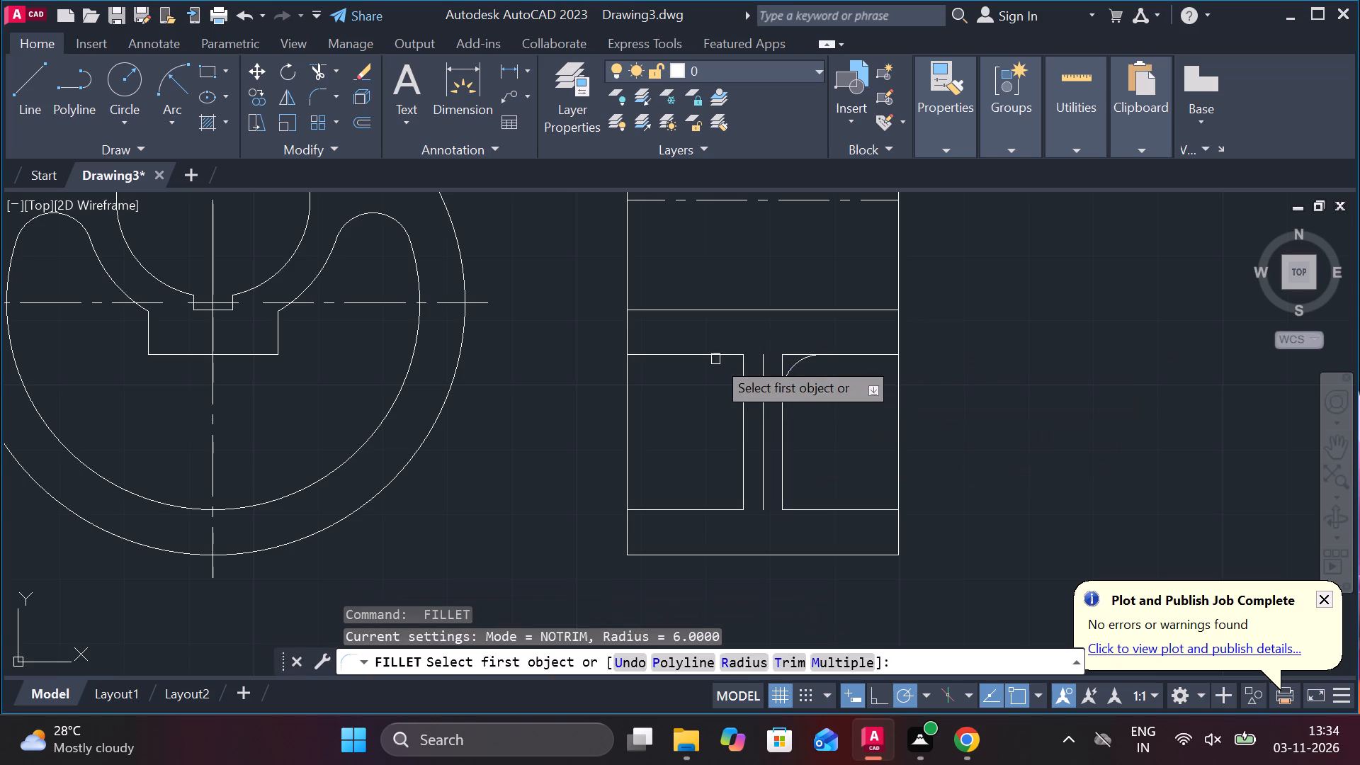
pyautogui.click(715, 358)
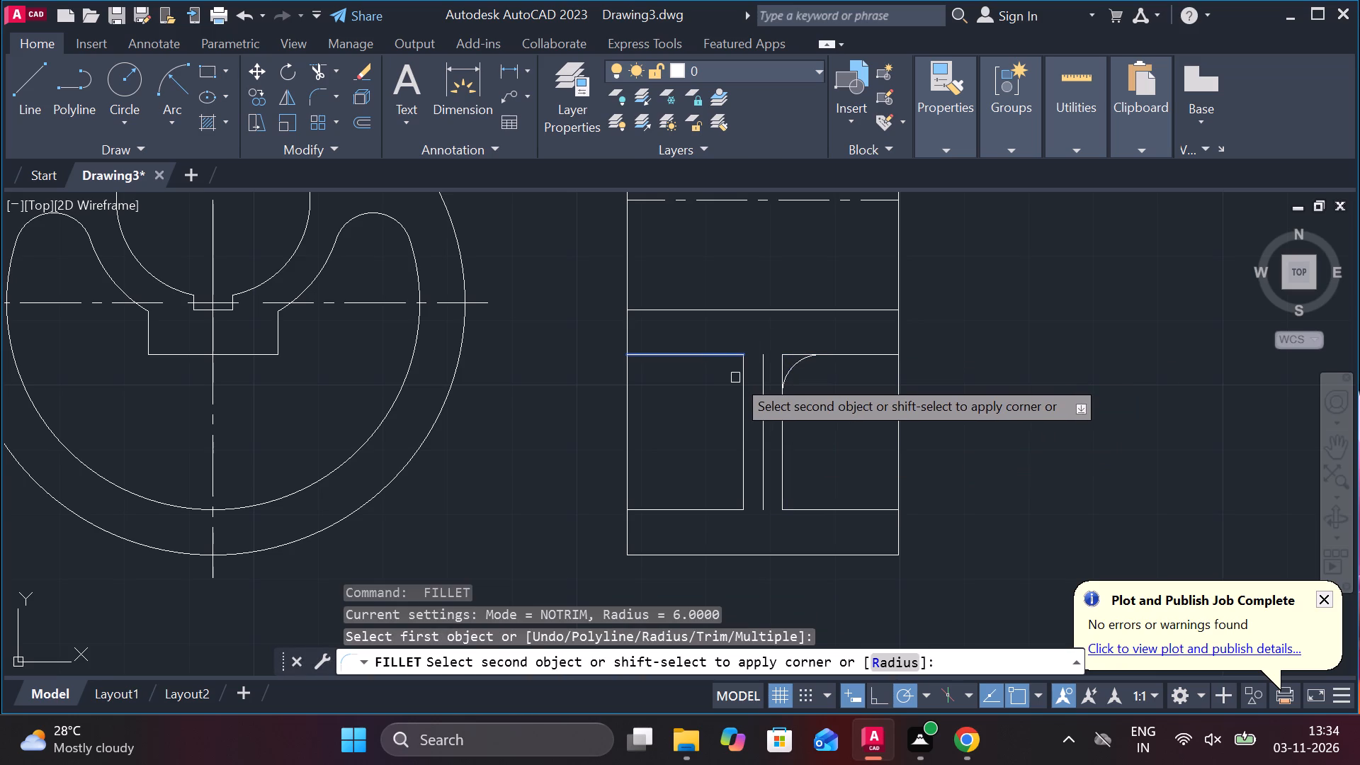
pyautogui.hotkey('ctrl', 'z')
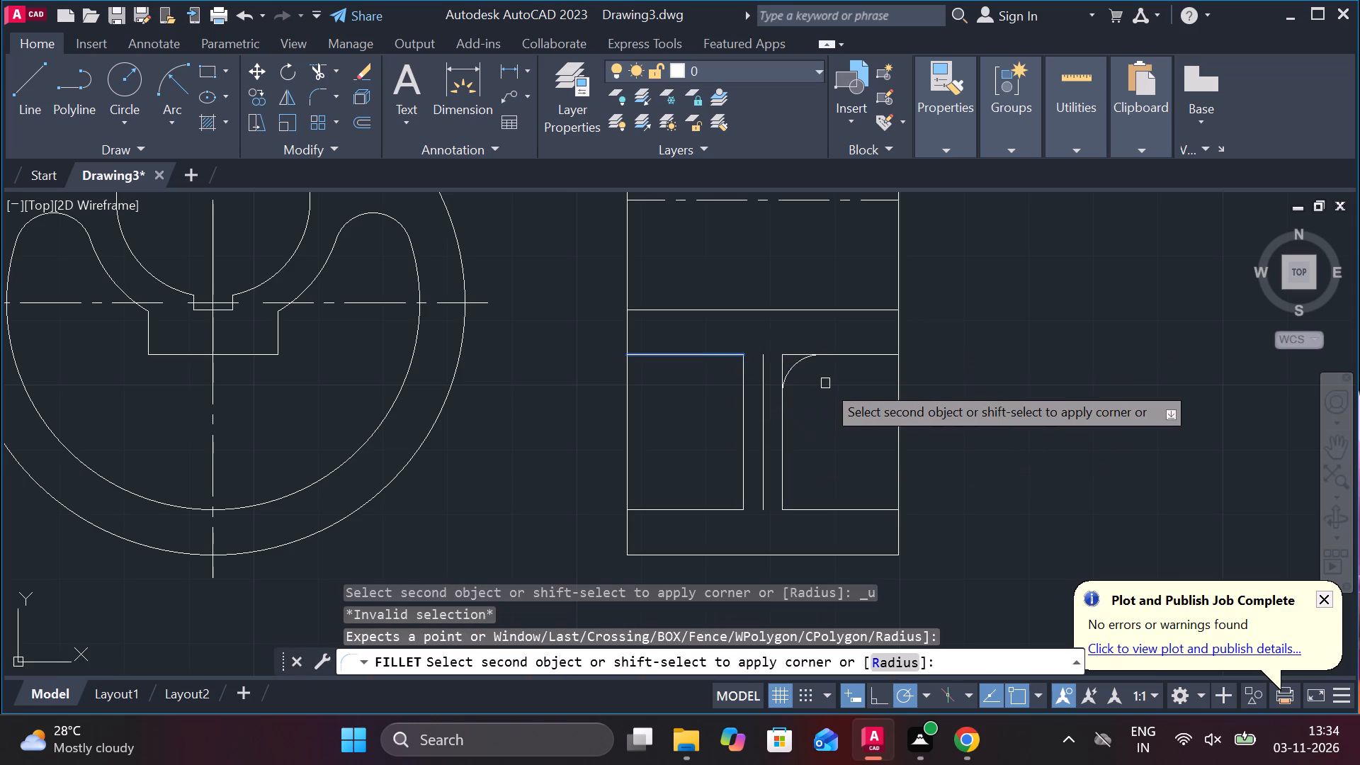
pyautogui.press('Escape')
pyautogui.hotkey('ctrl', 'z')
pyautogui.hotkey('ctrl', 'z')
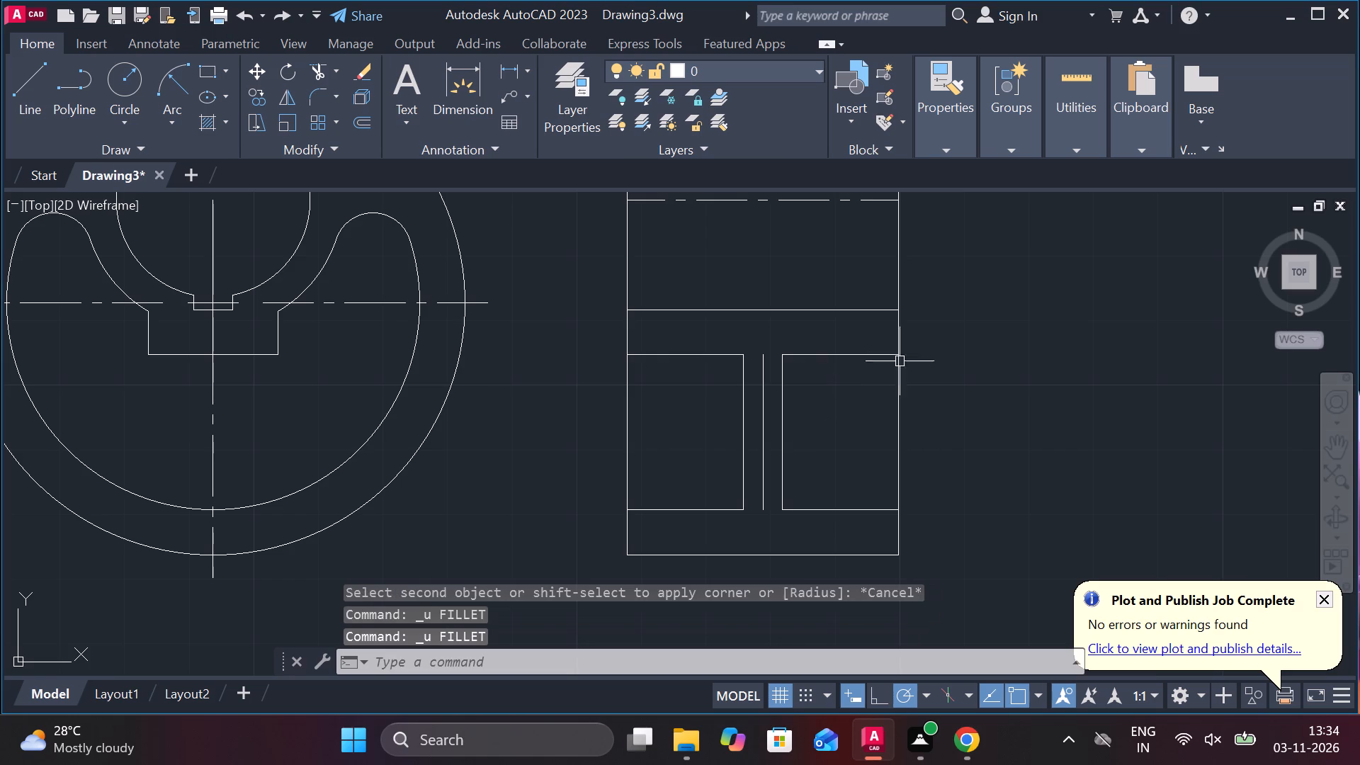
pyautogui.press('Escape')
# Fillet the four corners where the side view's web lines meet the upper and lower horizontal lines with radius 3.
pyautogui.write('f r 3')
pyautogui.press('space')
pyautogui.click(807, 355)
pyautogui.click(781, 370)
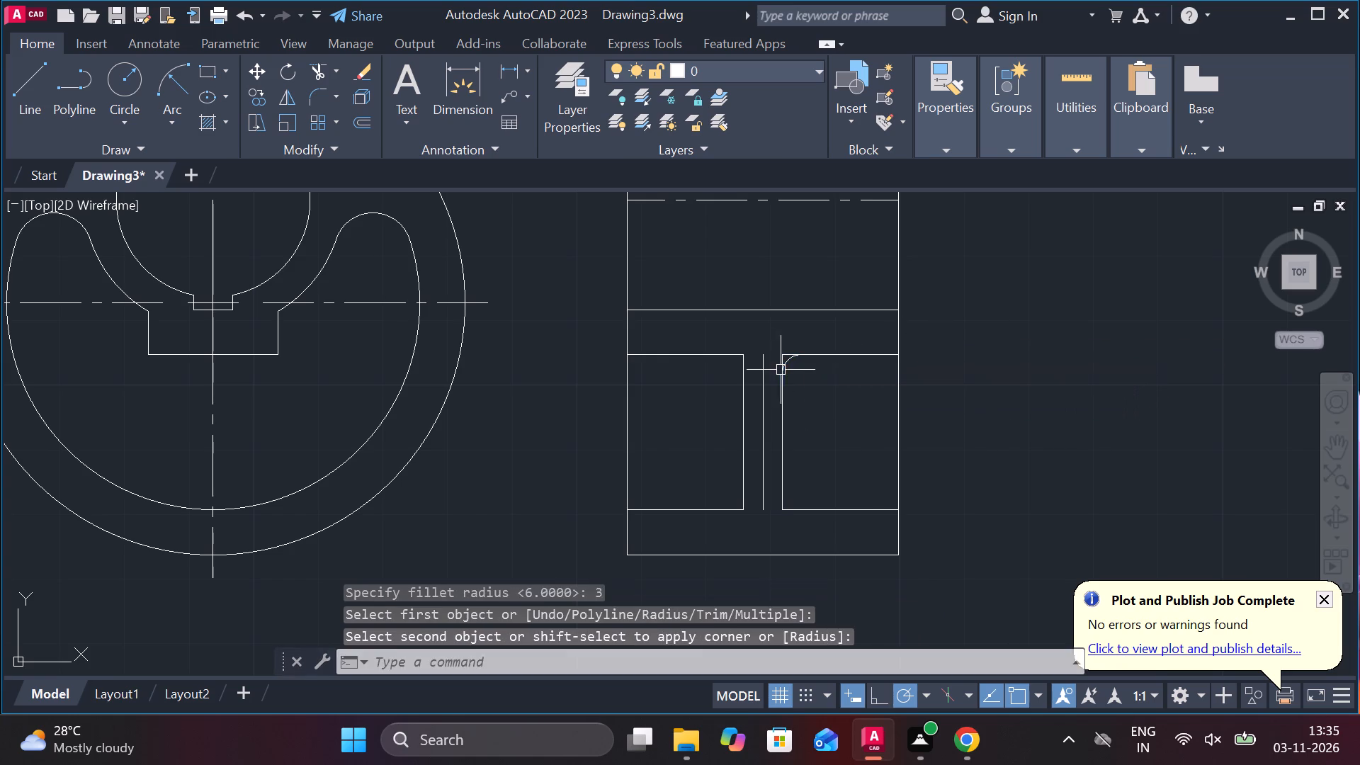
pyautogui.press('space')
pyautogui.click(714, 355)
pyautogui.click(740, 378)
pyautogui.press('space')
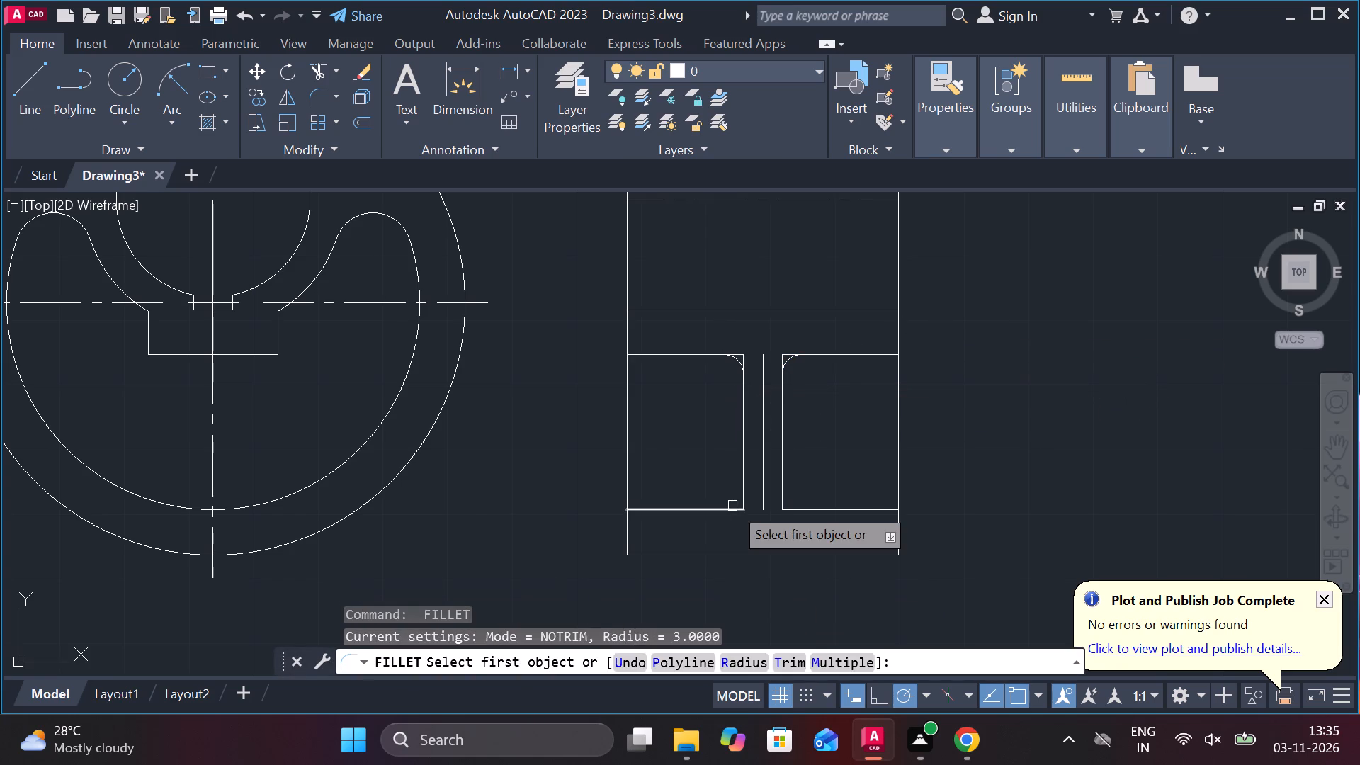
pyautogui.click(732, 507)
pyautogui.click(742, 490)
pyautogui.press('space')
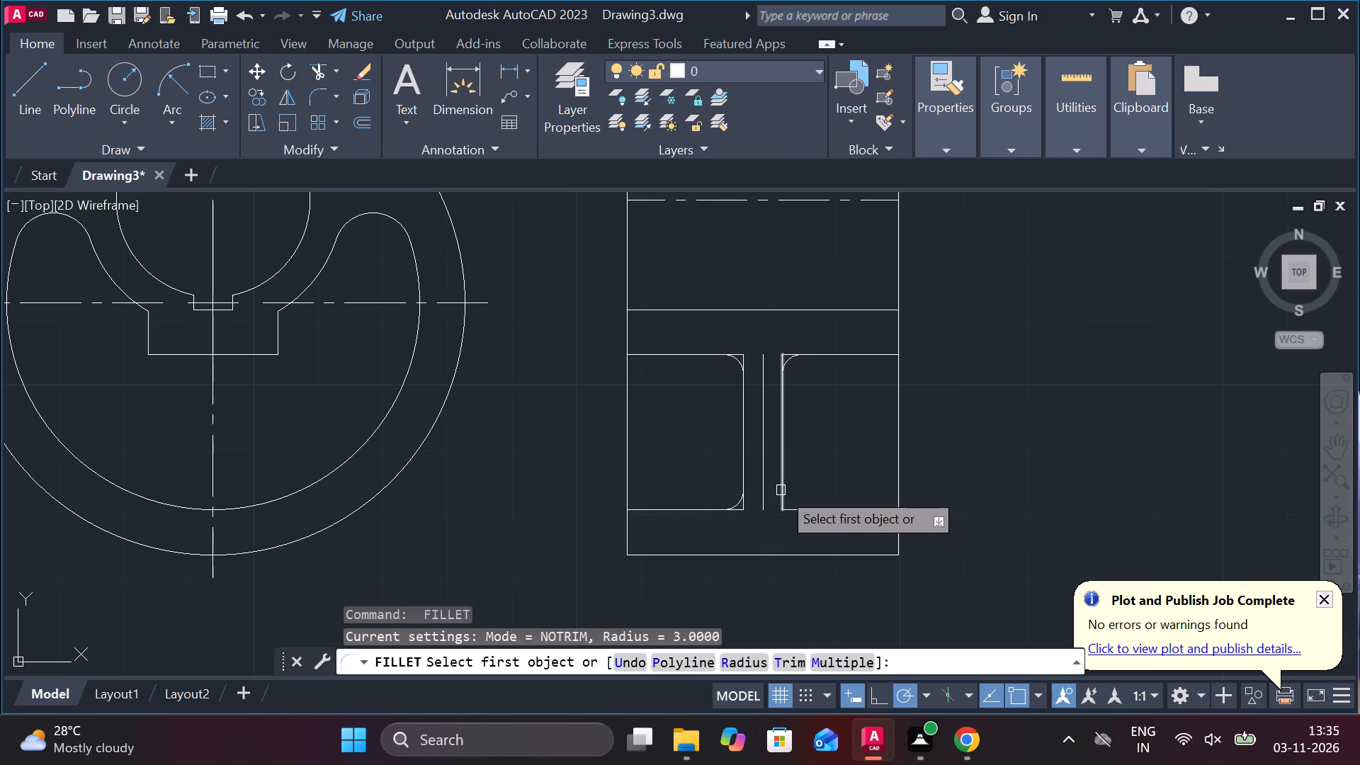
pyautogui.click(781, 490)
pyautogui.click(796, 505)
pyautogui.scroll(2, 788, 421)
pyautogui.press('Escape')
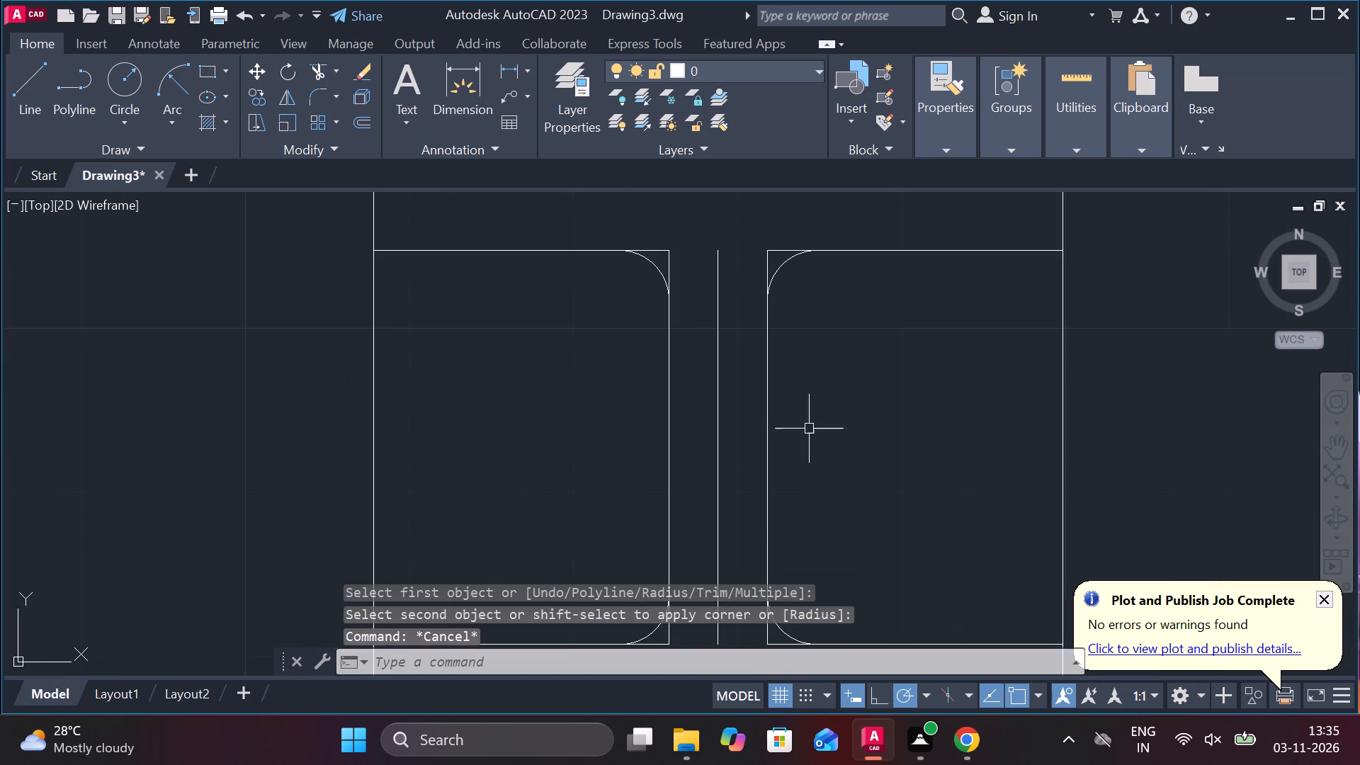
# Trim the leftover corner line ends outside the four web fillets in the side view.
pyautogui.write('tr')
pyautogui.press('space')
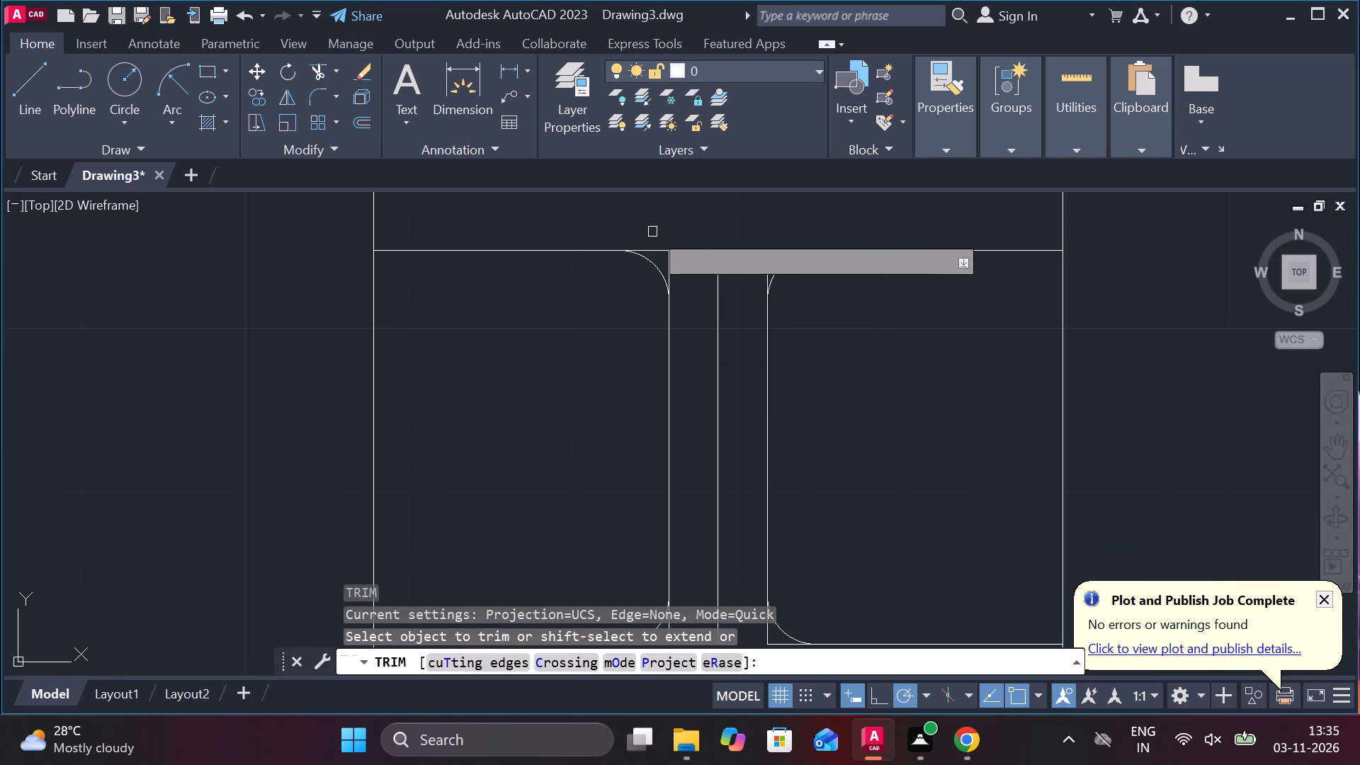
pyautogui.click(652, 232)
pyautogui.click(681, 271)
pyautogui.click(764, 260)
pyautogui.click(769, 251)
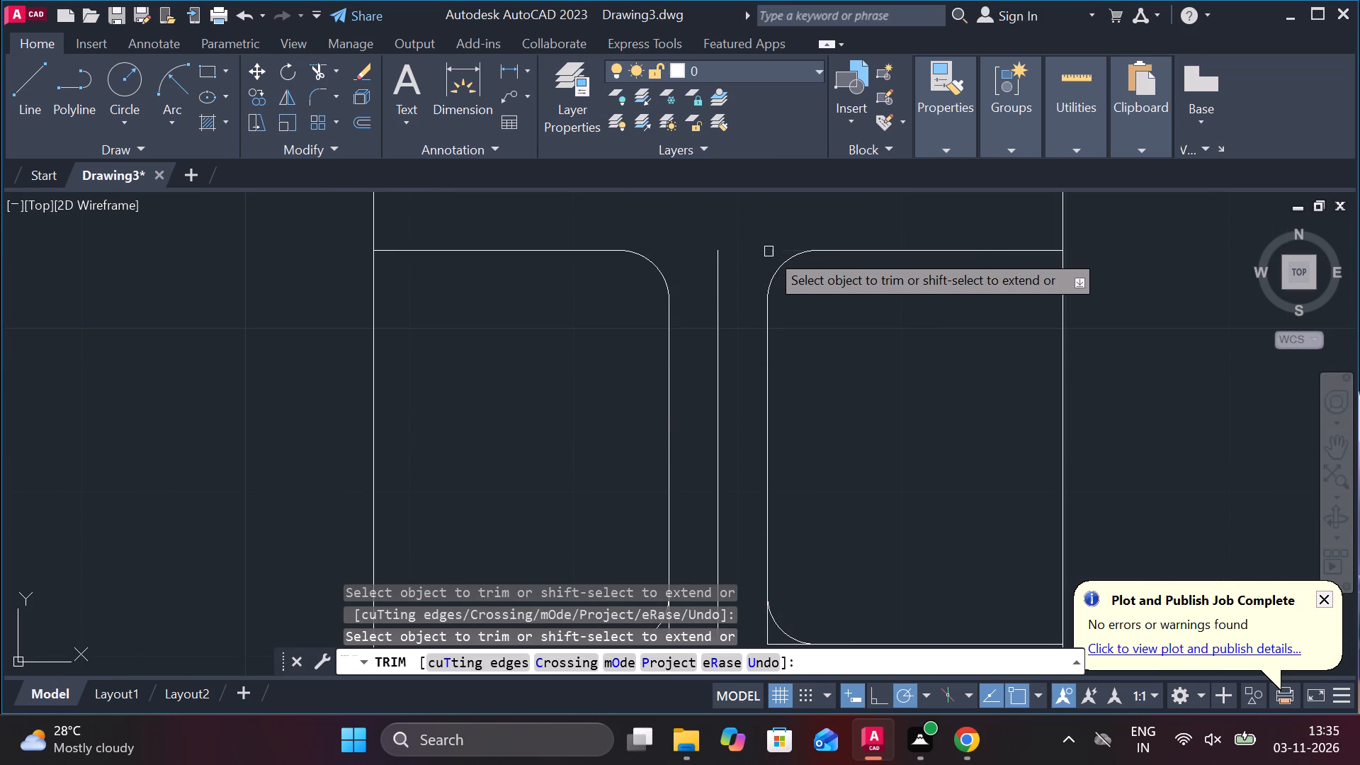
pyautogui.scroll(-2, 759, 255)
pyautogui.scroll(2, 735, 408)
pyautogui.click(701, 405)
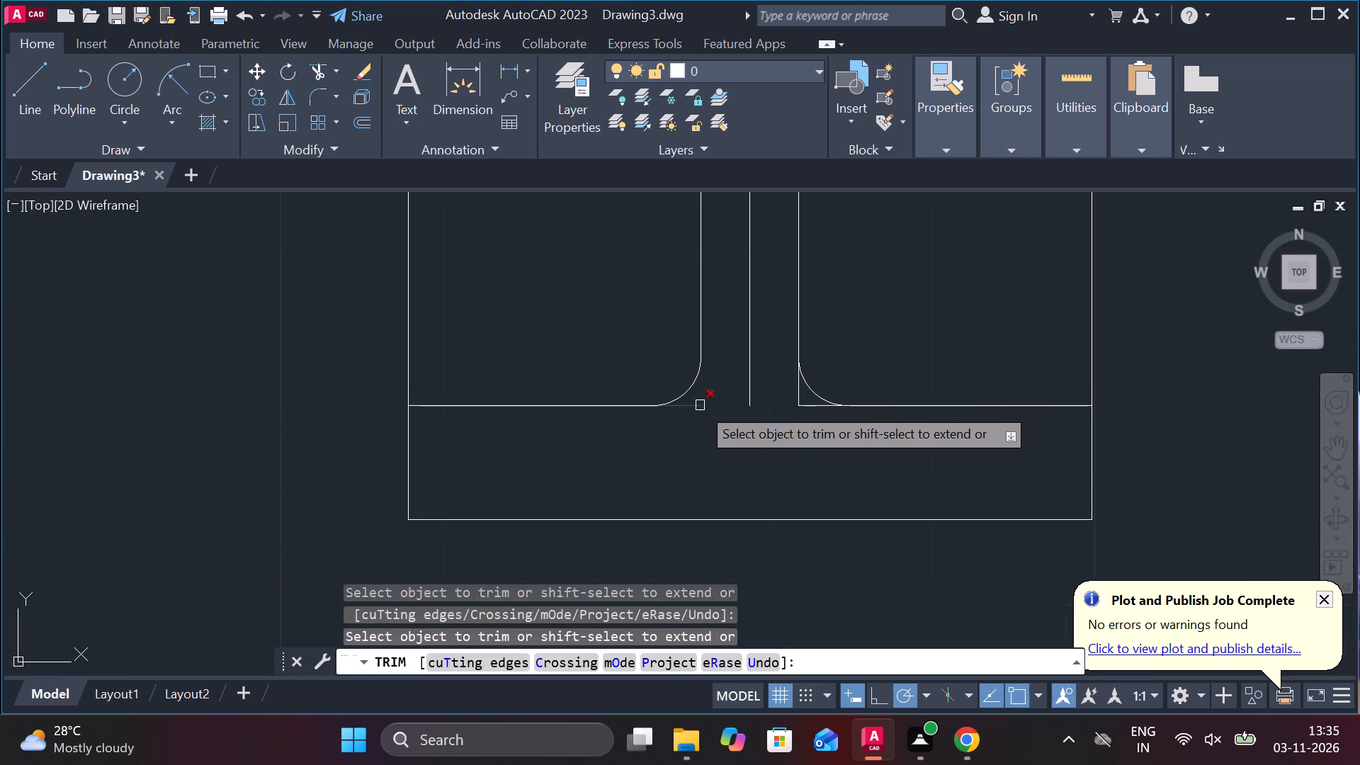
pyautogui.click(689, 409)
pyautogui.click(801, 408)
pyautogui.click(796, 402)
pyautogui.scroll(-2, 817, 406)
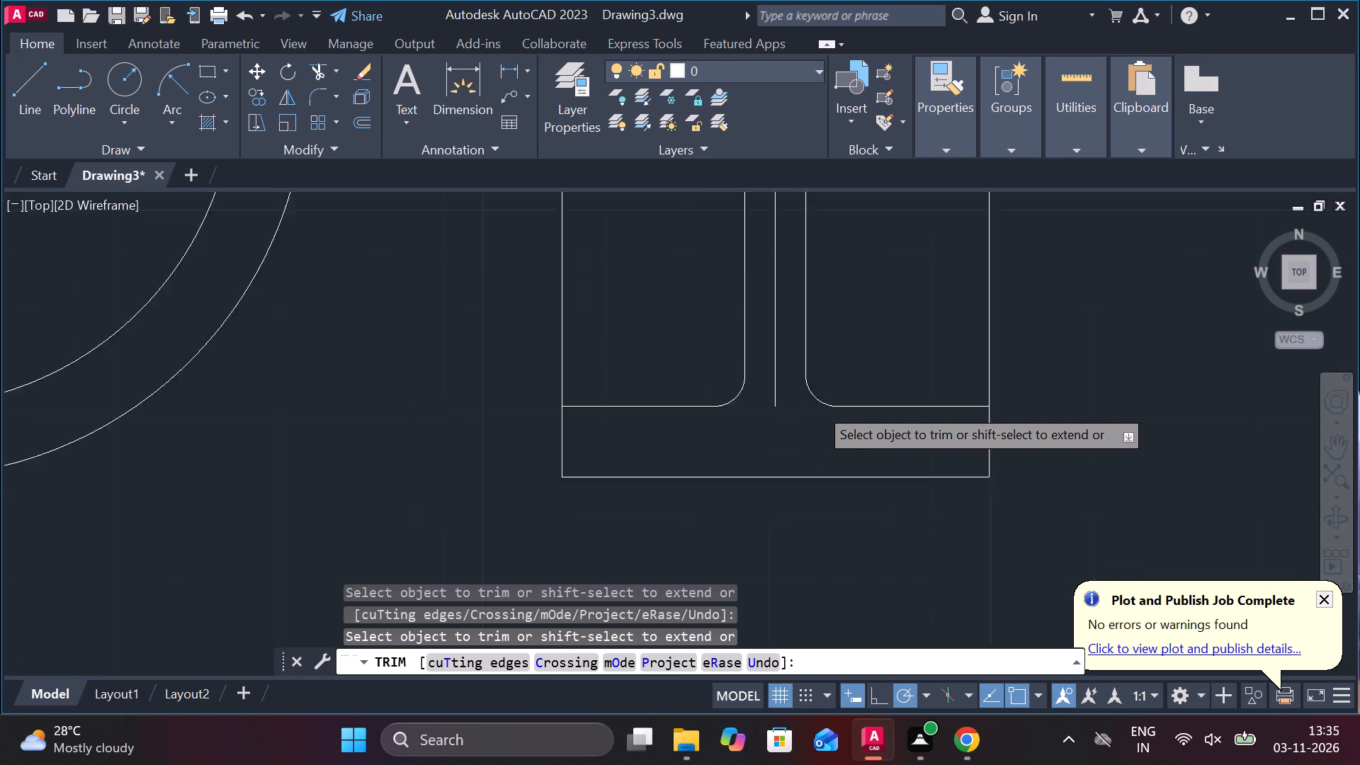
pyautogui.scroll(-1, 817, 406)
pyautogui.moveTo(993, 327); pyautogui.dragTo(998, 413, button='middle')
pyautogui.press('Escape')
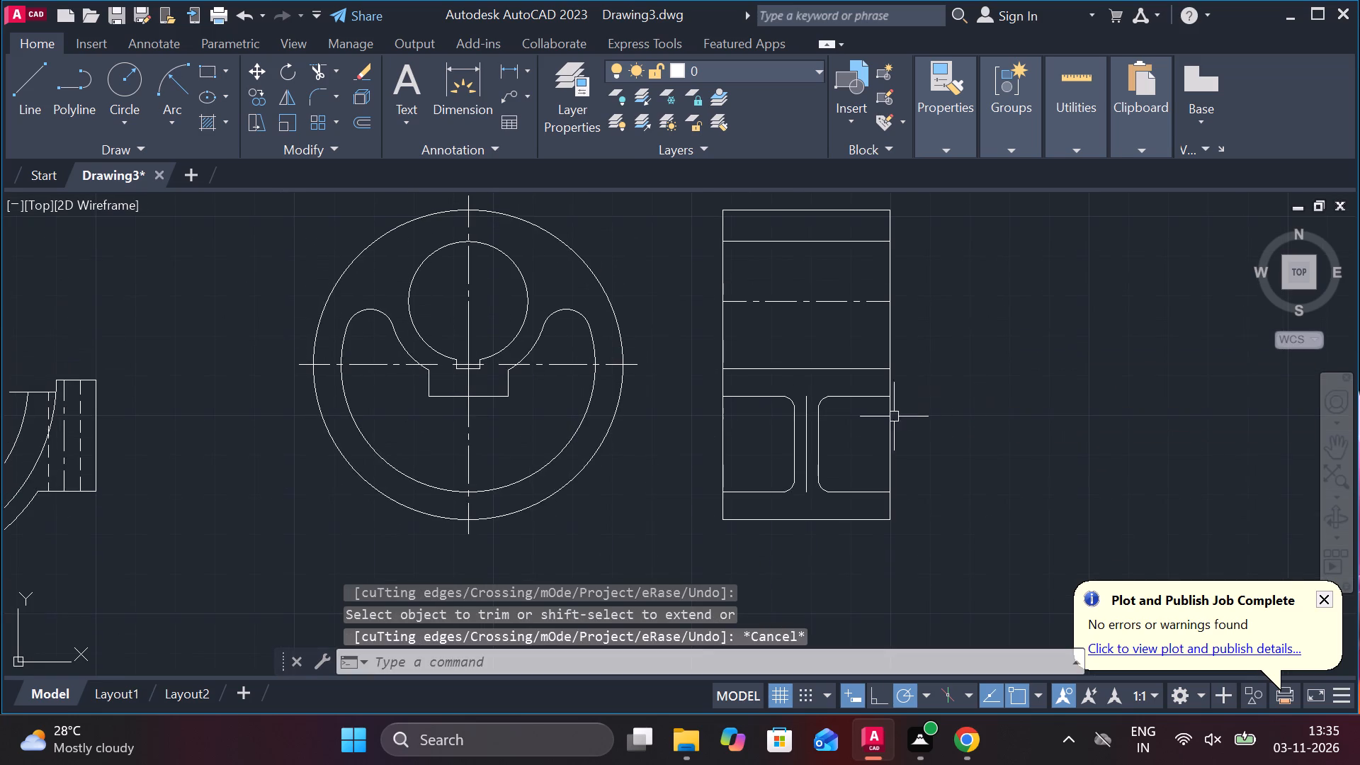
# Erase the vertical middle line between the two web lines in the side view.
pyautogui.click(806, 393)
pyautogui.write('e')
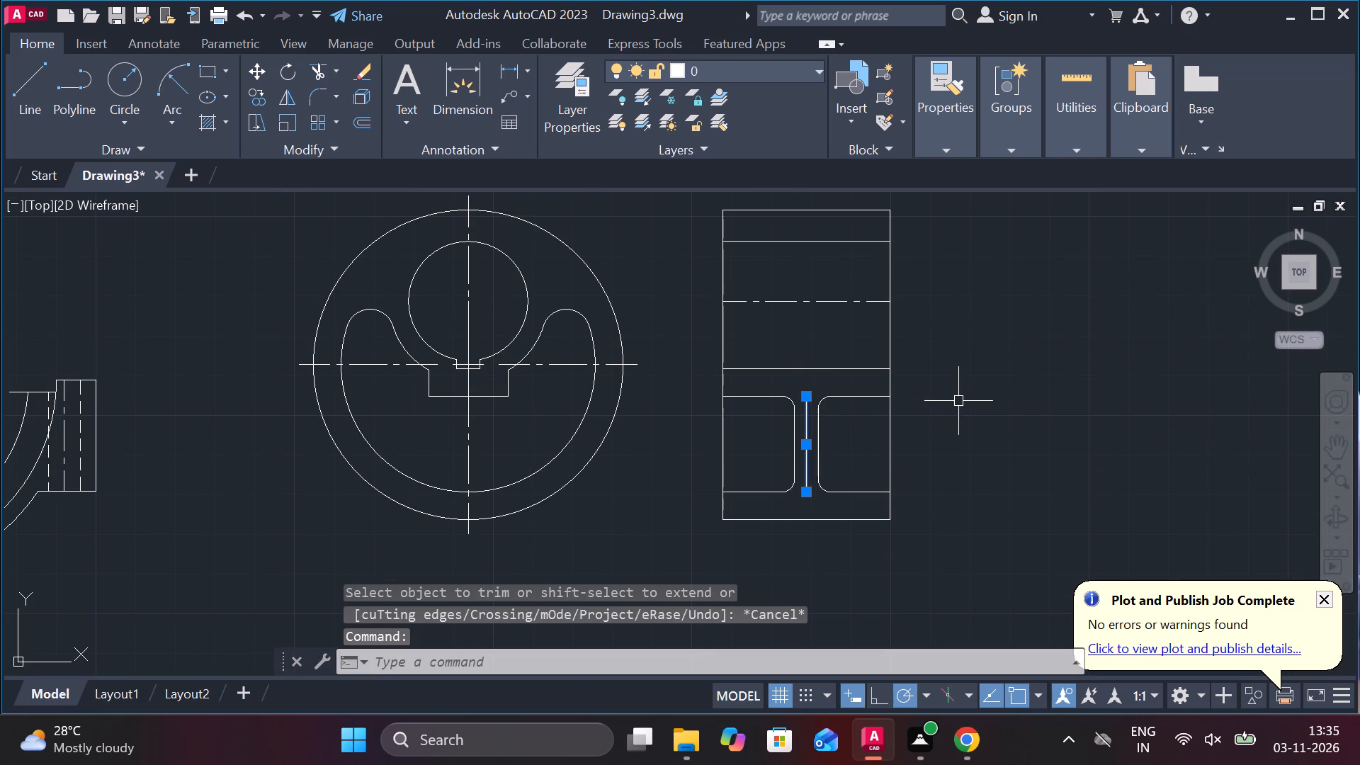
pyautogui.press('space')
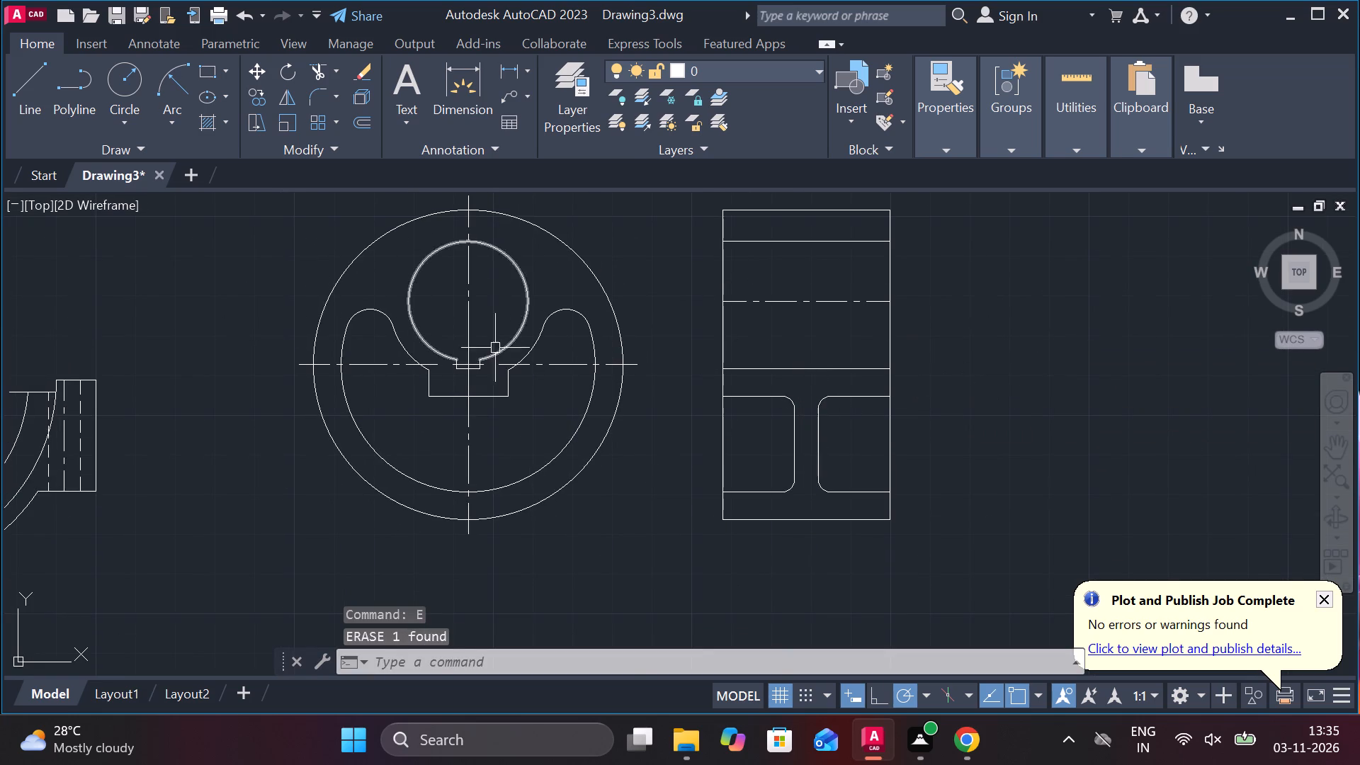
# Draw a horizontal projection line from the keyway's upper-right corner across and past the side view.
pyautogui.scroll(2, 419, 363)
pyautogui.moveTo(537, 453); pyautogui.dragTo(478, 468, button='middle')
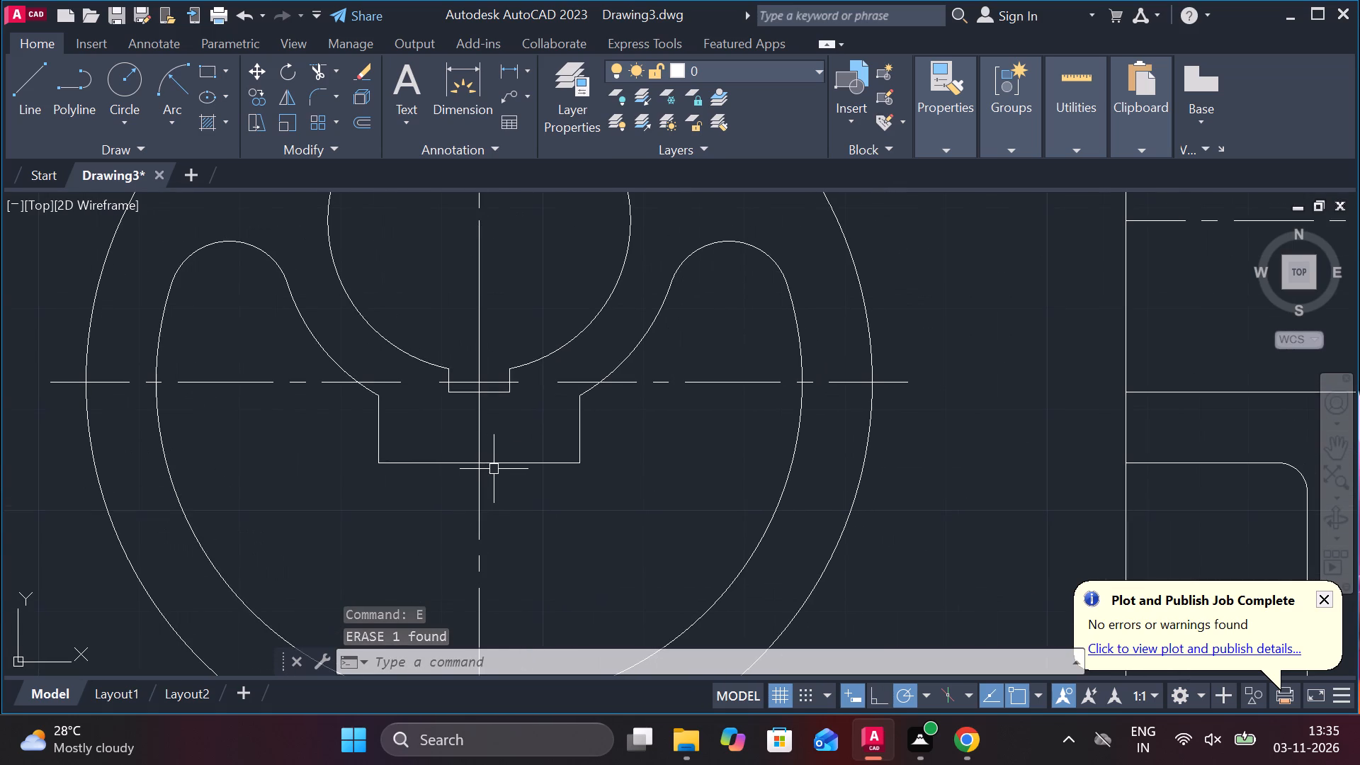
pyautogui.press('l')
pyautogui.press('Return')
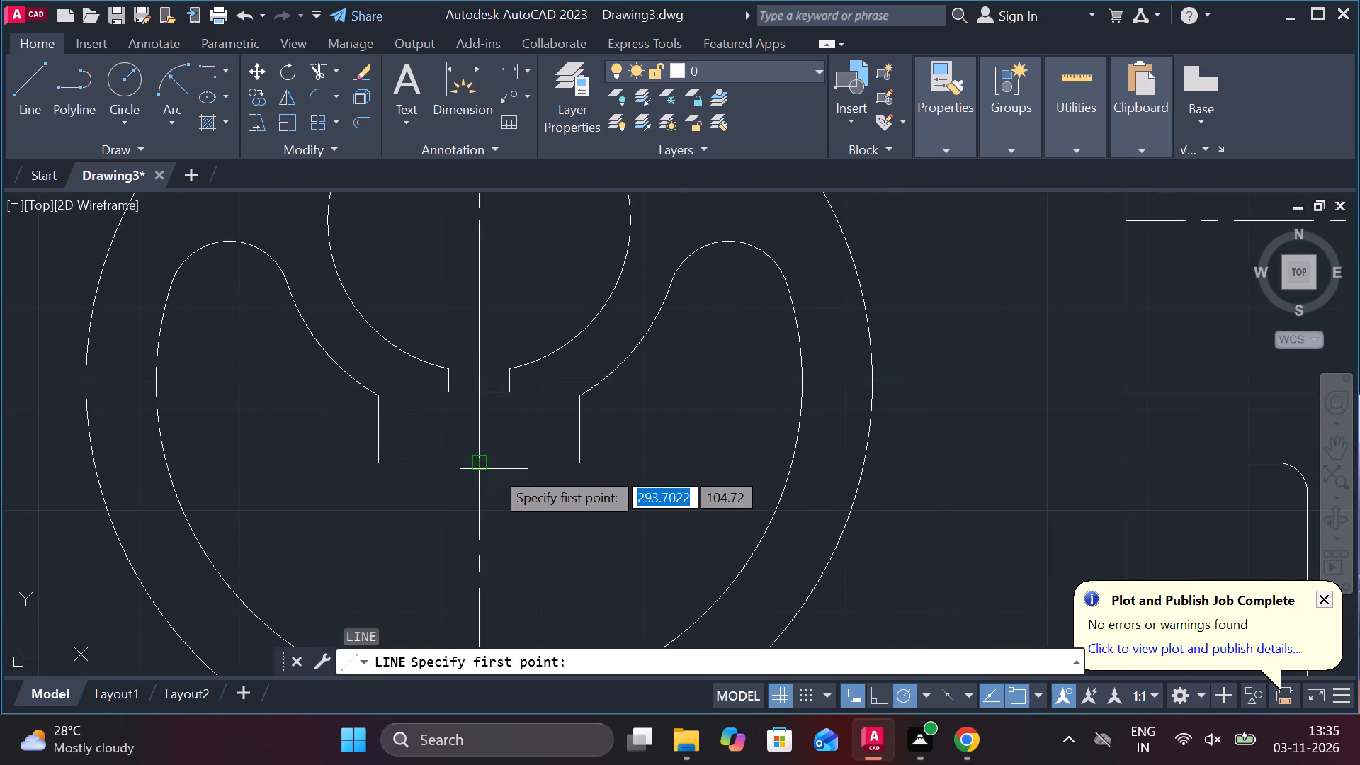
pyautogui.click(521, 368)
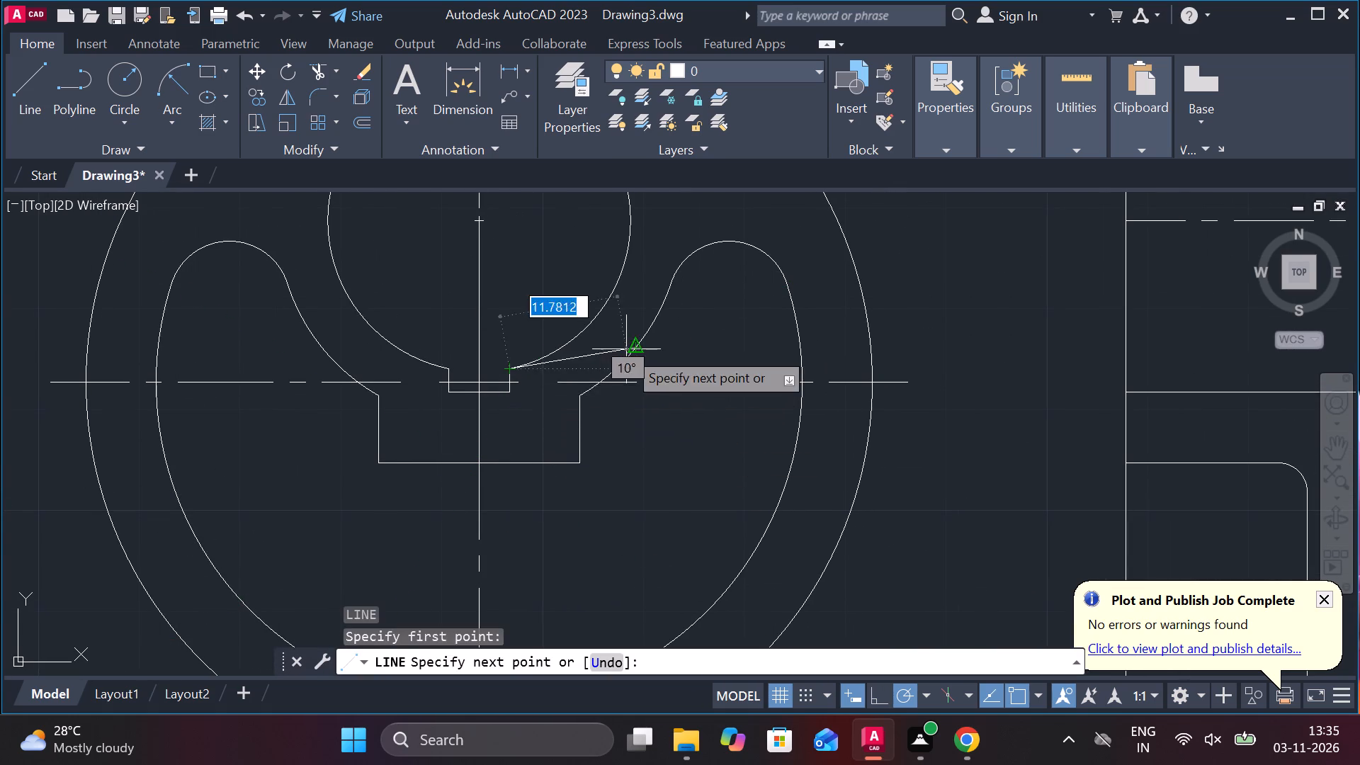
pyautogui.scroll(-1, 626, 349)
pyautogui.moveTo(923, 351); pyautogui.dragTo(676, 351, button='middle')
pyautogui.click(1070, 365)
pyautogui.press('Escape')
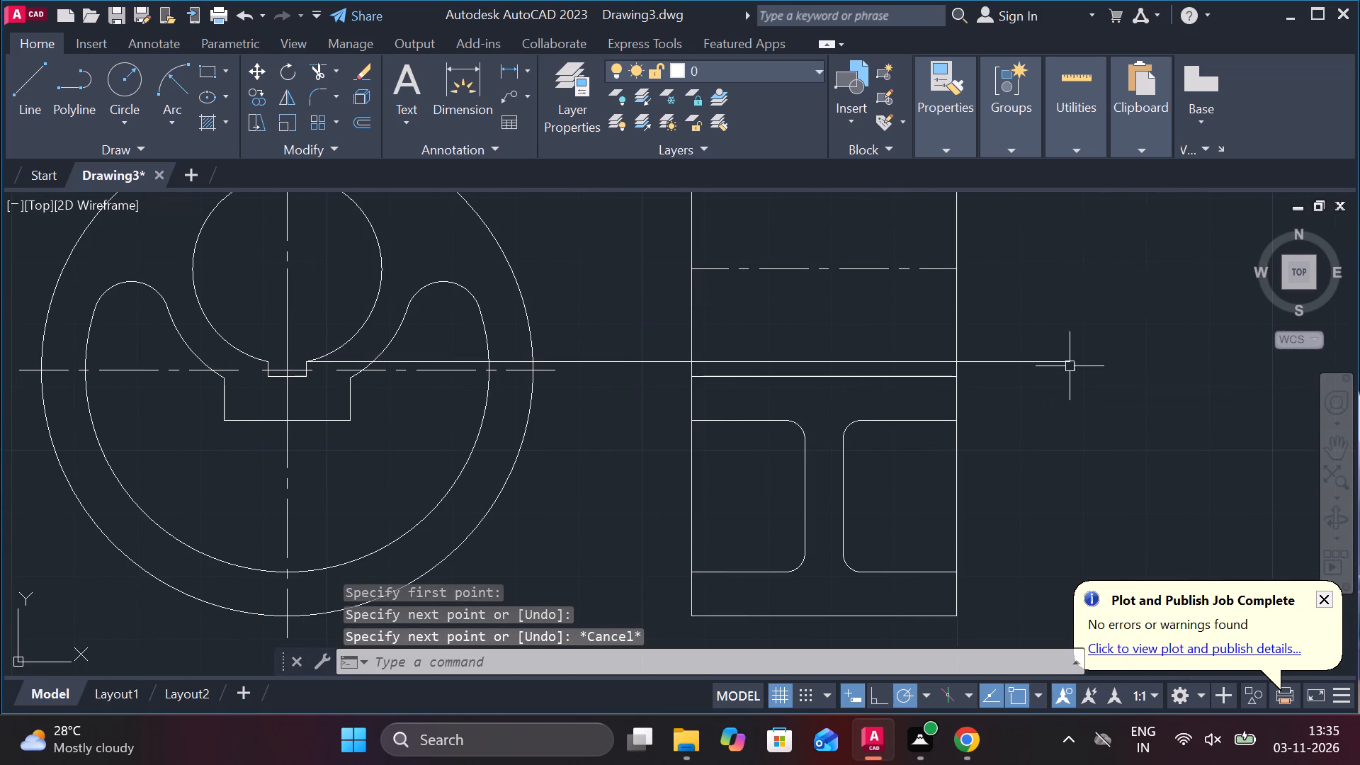
# Trim the keyway projection line to the side view's vertical edges and erase its leftover piece in the circular view.
pyautogui.press('t')
pyautogui.scroll(-1, 1065, 401)
pyautogui.write('r')
pyautogui.press('space')
pyautogui.click(1039, 409)
pyautogui.click(1032, 331)
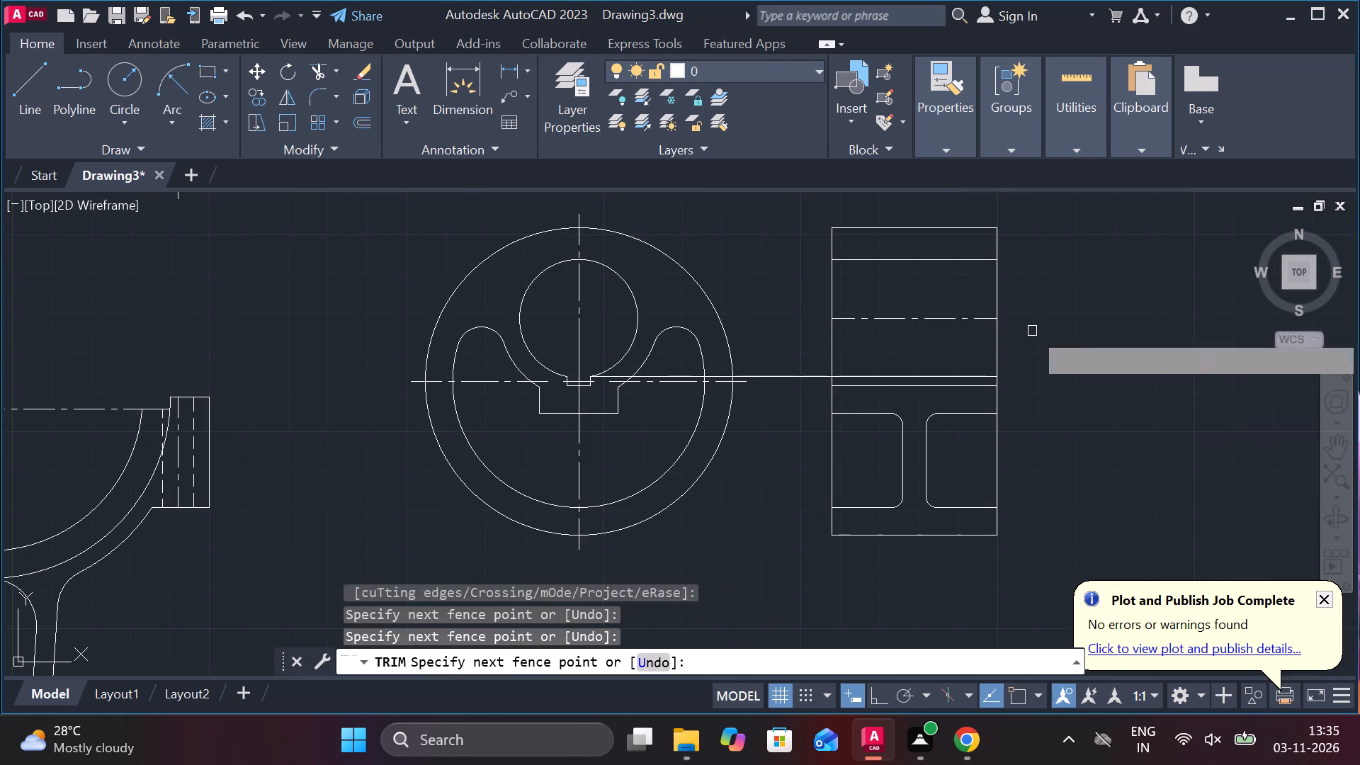
pyautogui.click(806, 379)
pyautogui.press('Escape')
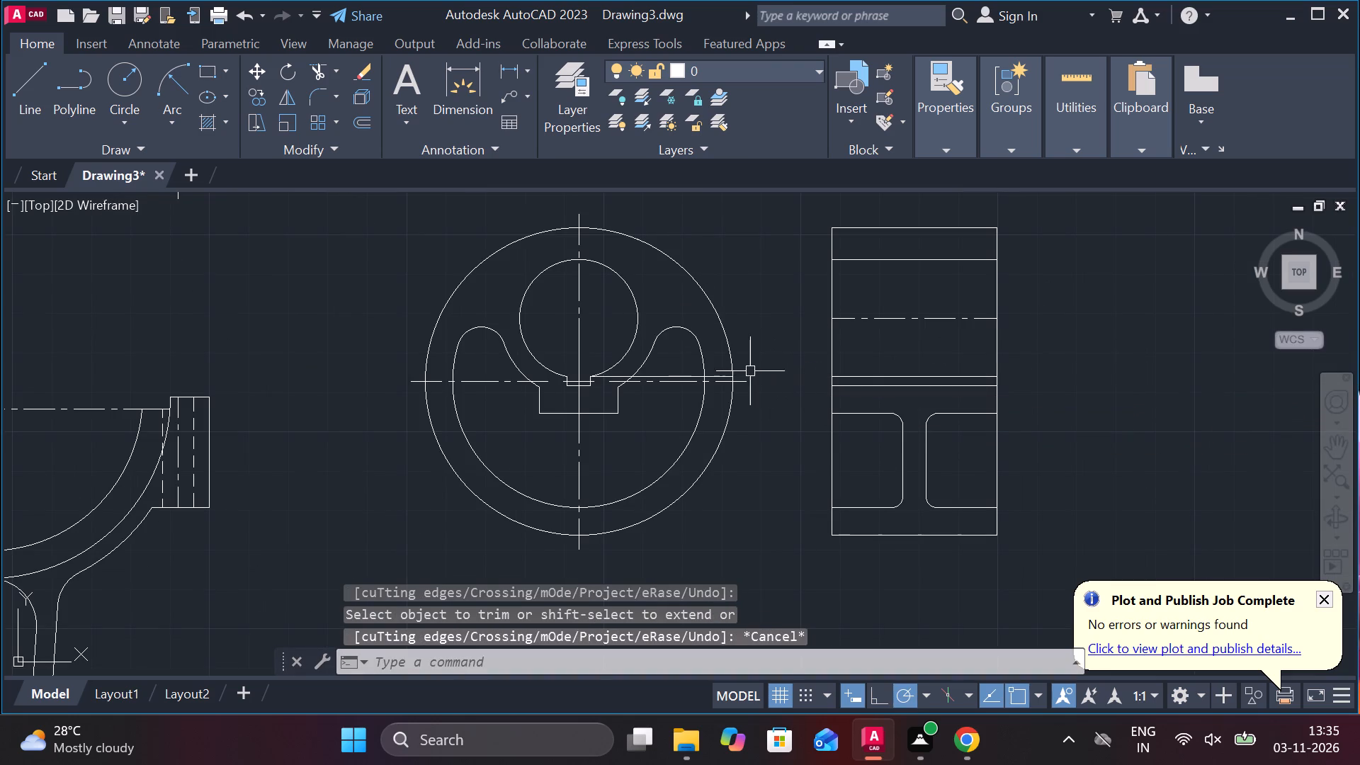
pyautogui.click(680, 373)
pyautogui.write('e f r 3')
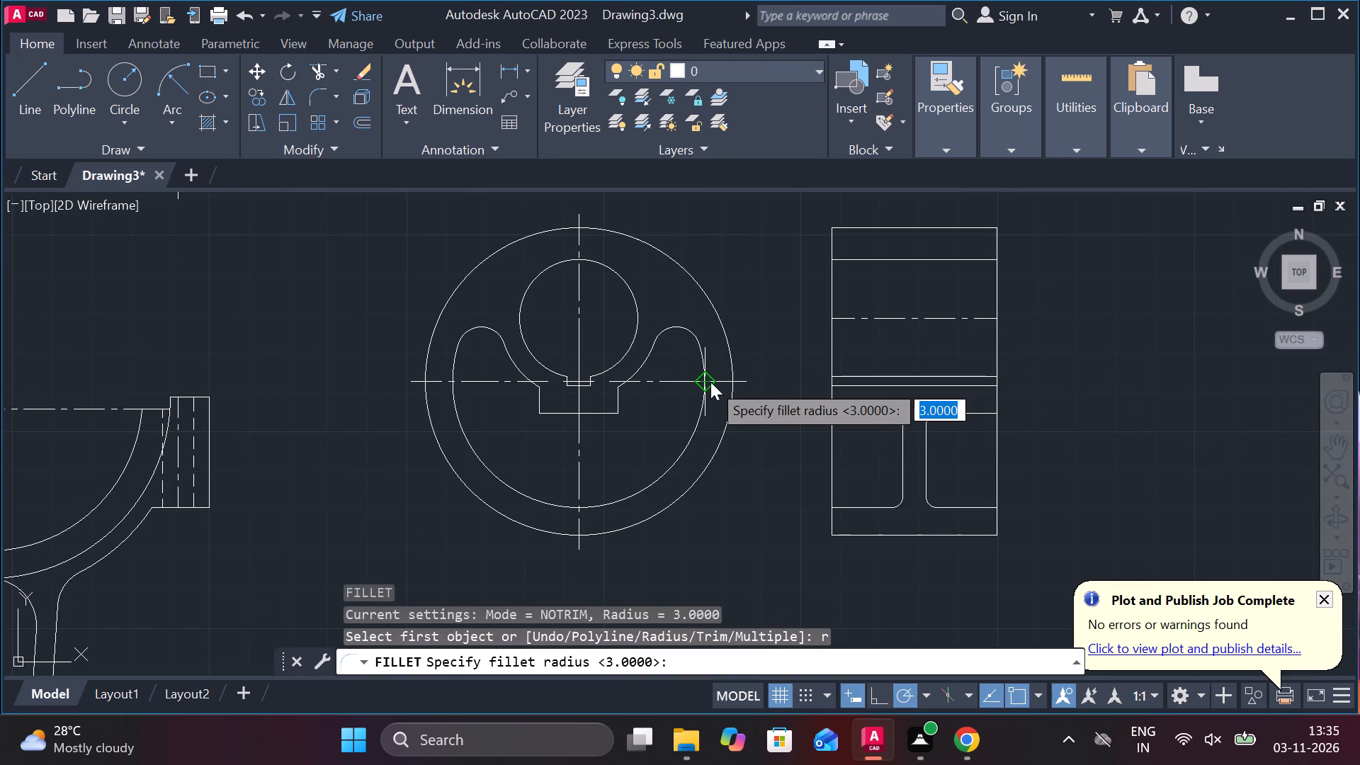
# Fillet the lower-right corner of the notch in the circular view with radius 3.
pyautogui.press('space')
pyautogui.click(605, 416)
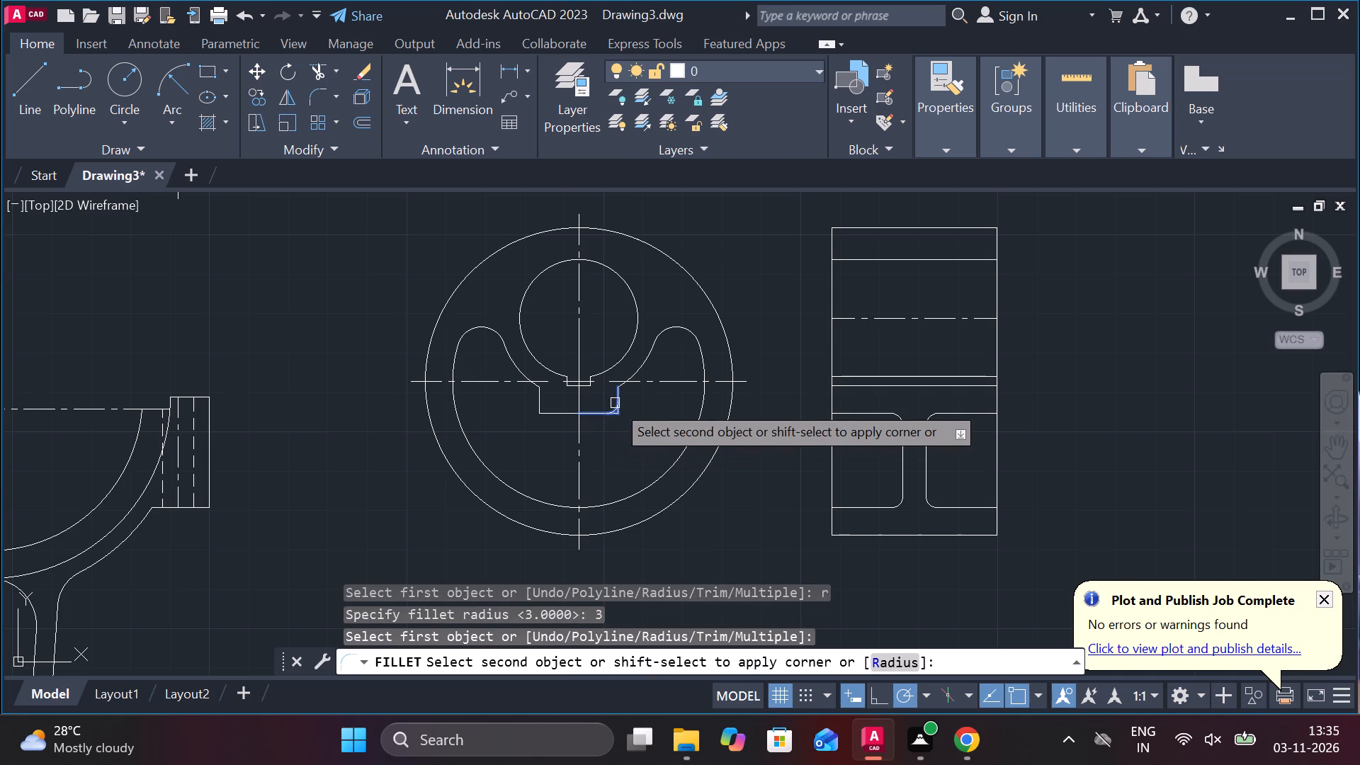
pyautogui.click(615, 403)
pyautogui.scroll(3, 635, 407)
pyautogui.moveTo(611, 441); pyautogui.dragTo(718, 407, button='middle')
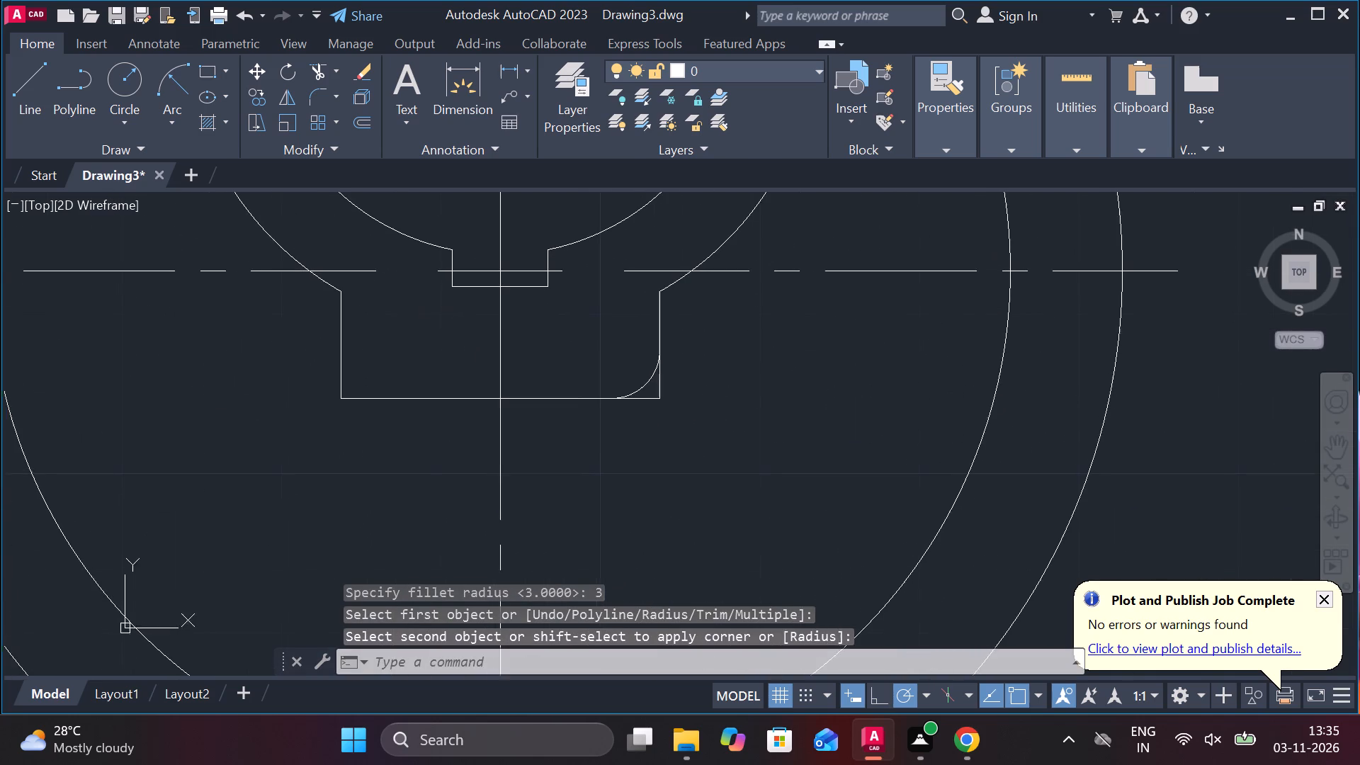
# Switch the fillet mode to Trim and fillet the notch's lower-left corner with radius 3.
pyautogui.press('space')
pyautogui.click(788, 662)
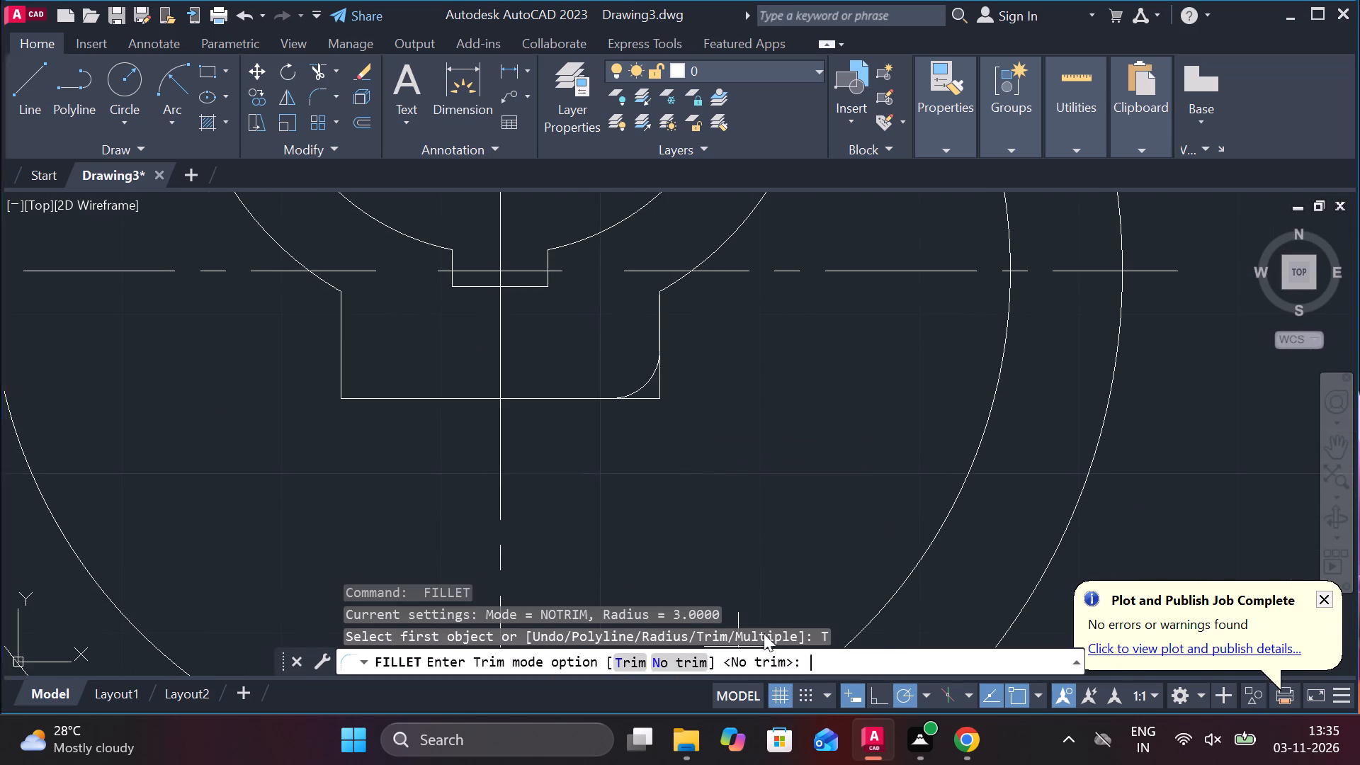
pyautogui.click(618, 665)
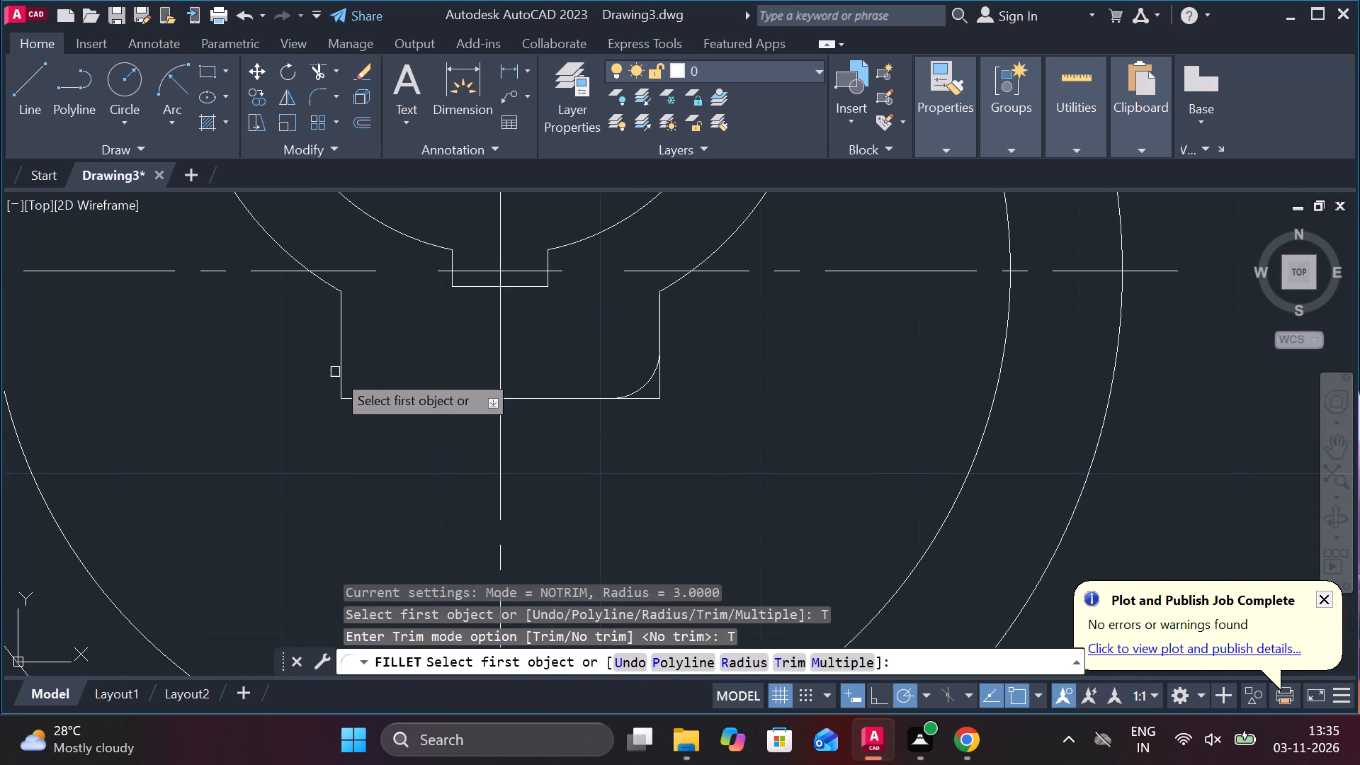
pyautogui.click(338, 370)
pyautogui.click(369, 407)
pyautogui.click(355, 399)
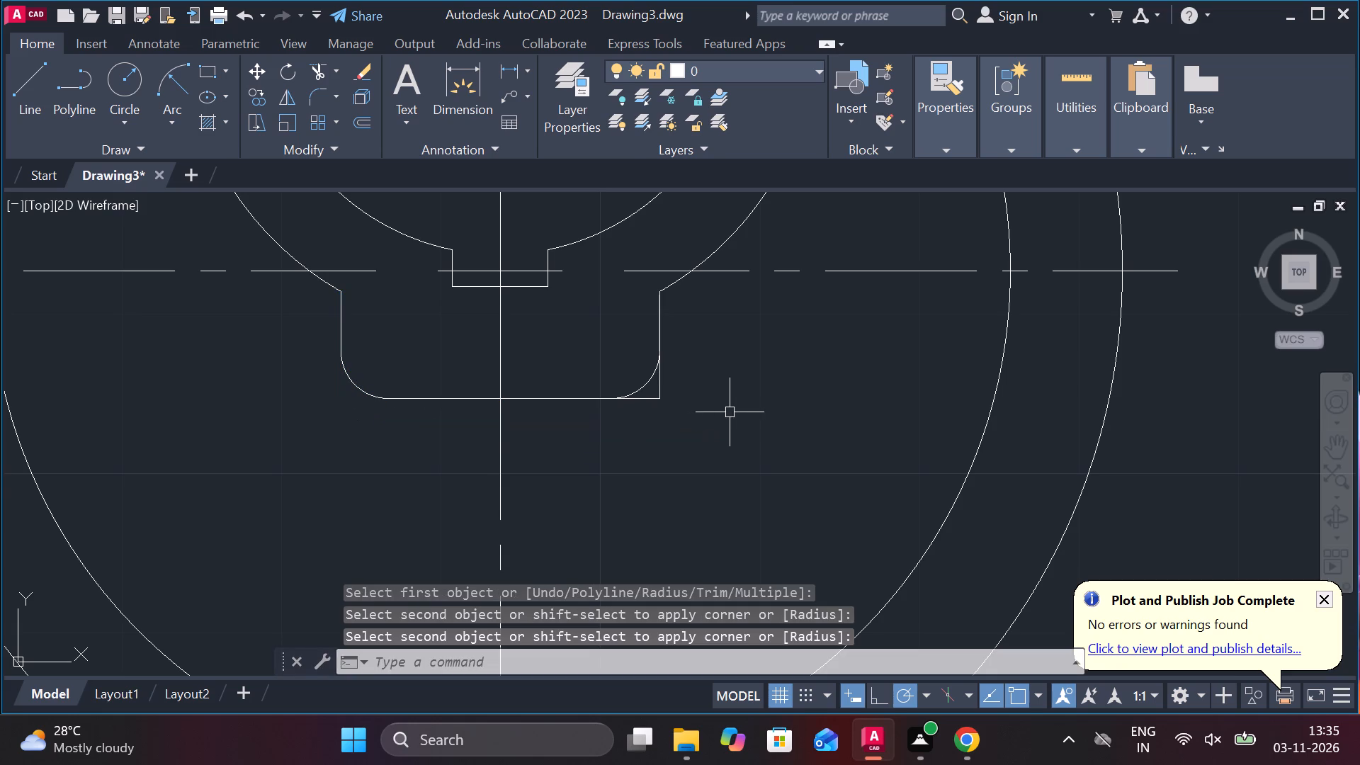
# Trim the leftover line ends outside the fillet at the notch's lower-right corner.
pyautogui.write('tr')
pyautogui.press('space')
pyautogui.click(646, 399)
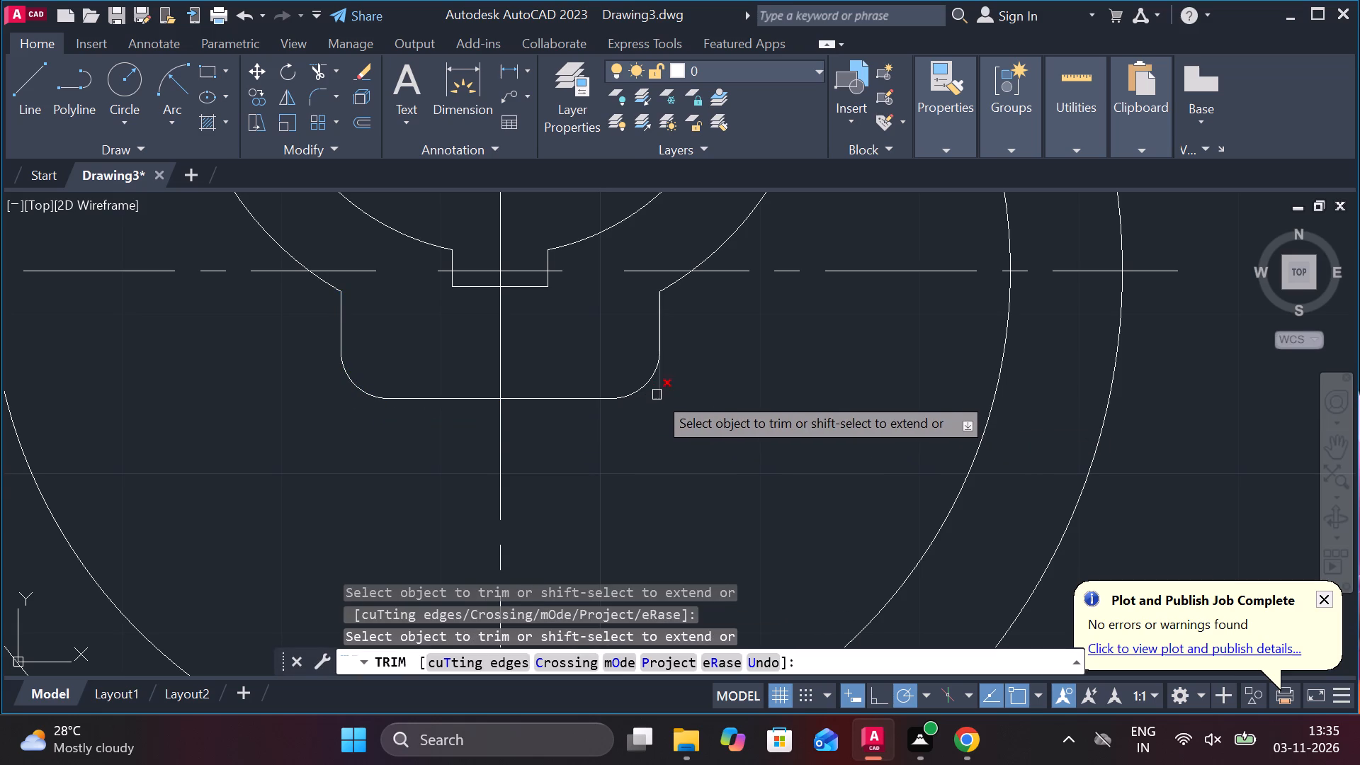
pyautogui.click(657, 395)
pyautogui.scroll(-1, 704, 395)
pyautogui.moveTo(705, 395); pyautogui.dragTo(716, 475, button='middle')
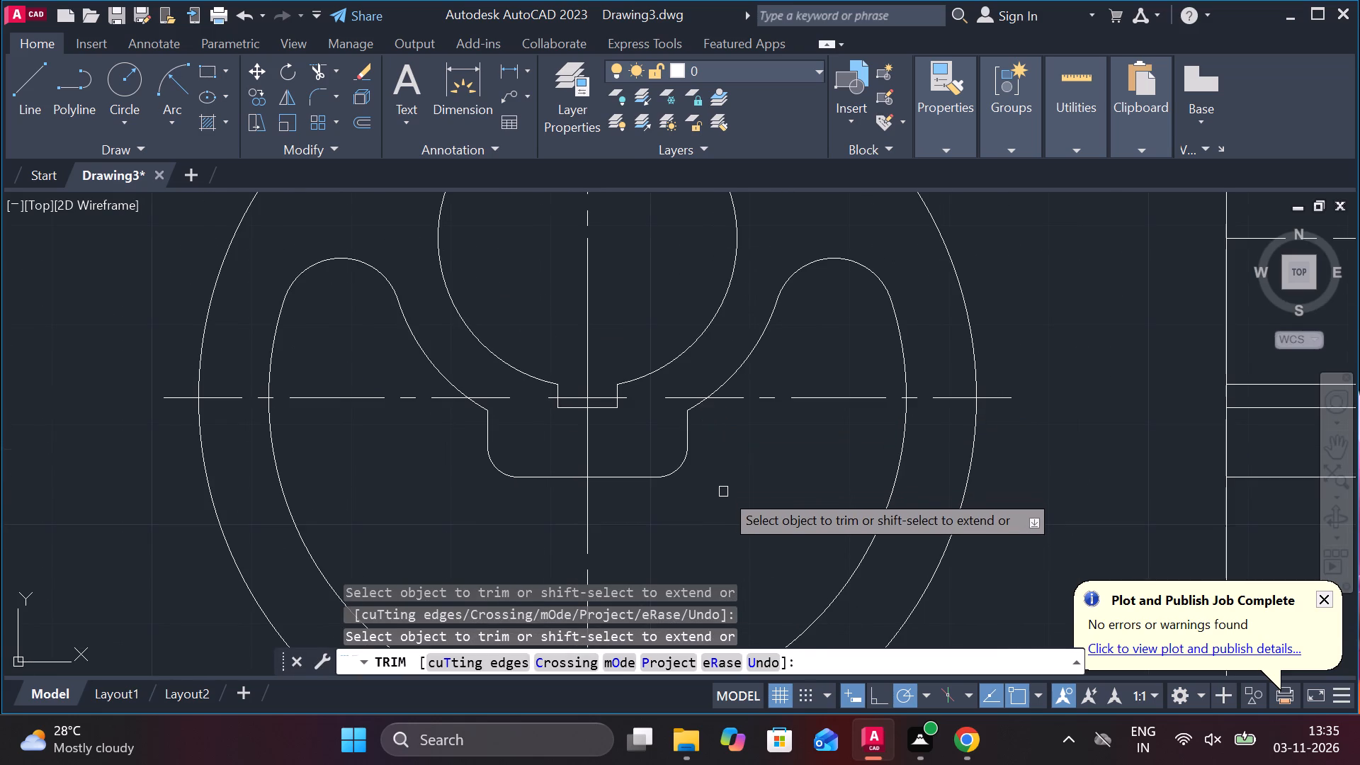
pyautogui.press('Escape')
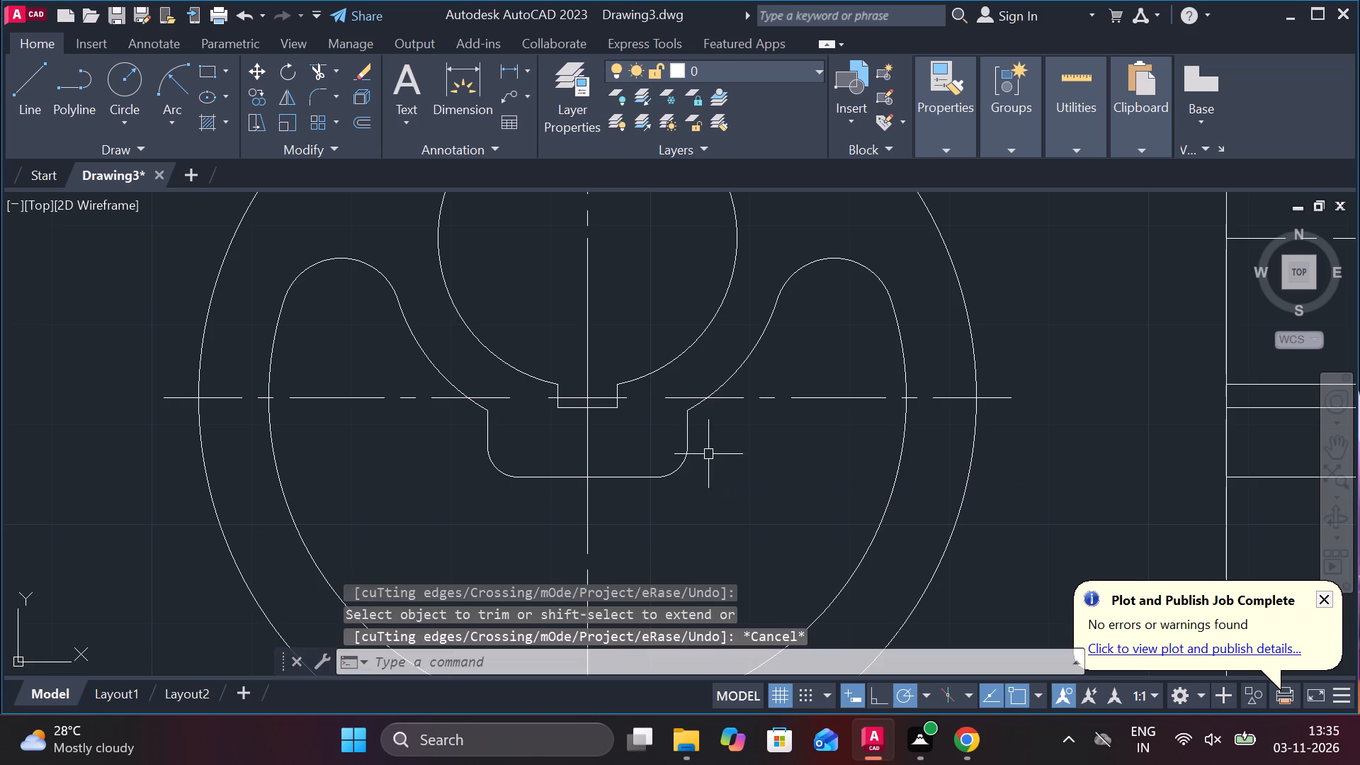
# Fillet both upper corners where the notch sides meet the curved slot arcs in the circular view with radius 3.
pyautogui.write('f r')
pyautogui.press('space')
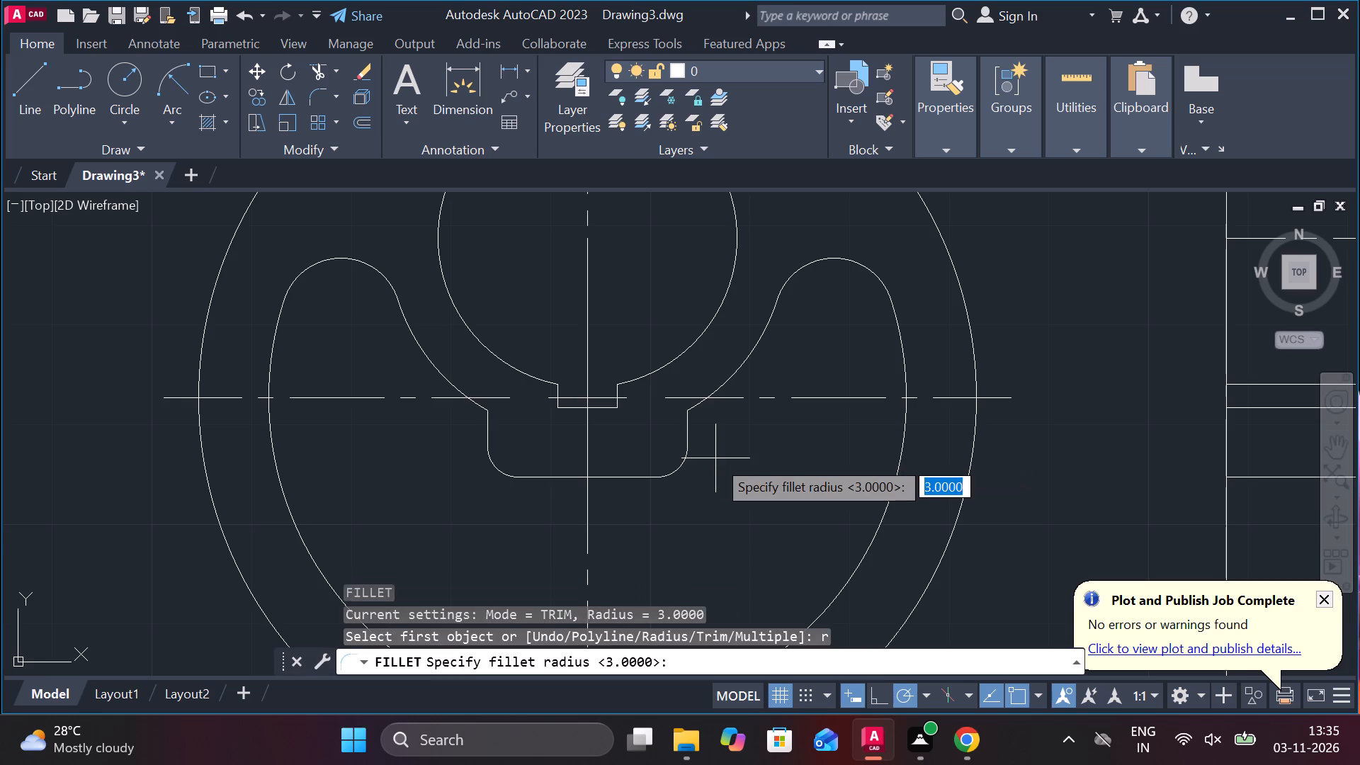
pyautogui.press('space')
pyautogui.click(699, 407)
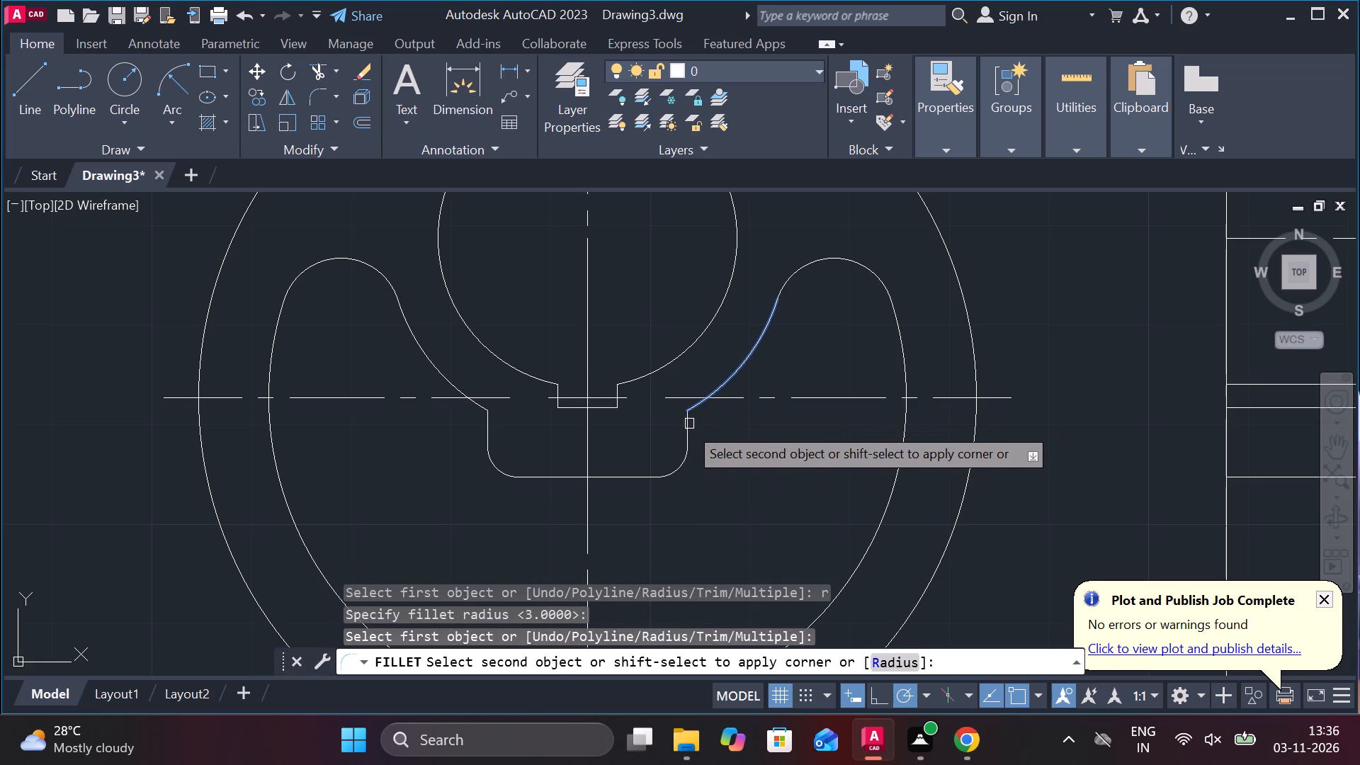
pyautogui.click(683, 428)
pyautogui.press('space')
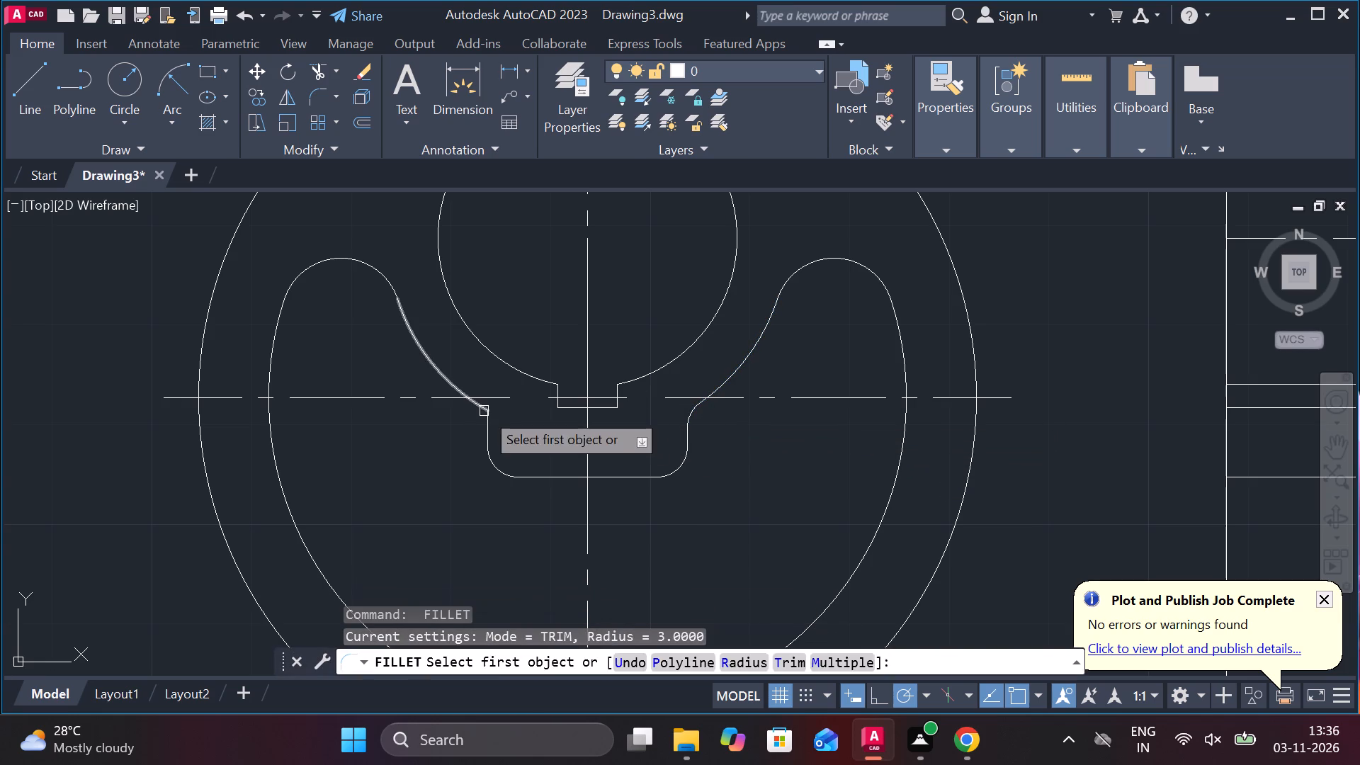
pyautogui.click(484, 411)
pyautogui.click(494, 421)
pyautogui.click(493, 423)
pyautogui.click(486, 430)
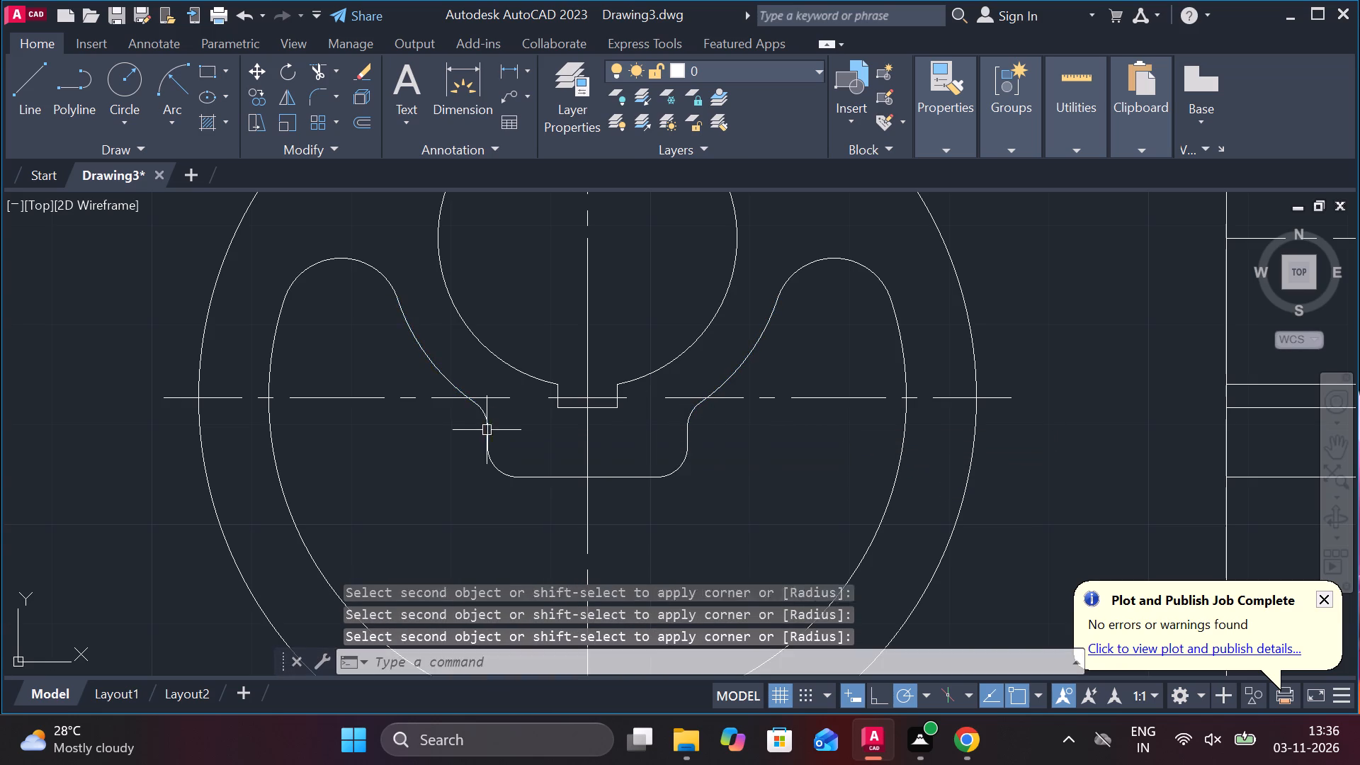
# Copy the complete circular keyway view with its centerlines to the left of the duplicate cap and slotted-arm views.
pyautogui.scroll(-2, 525, 460)
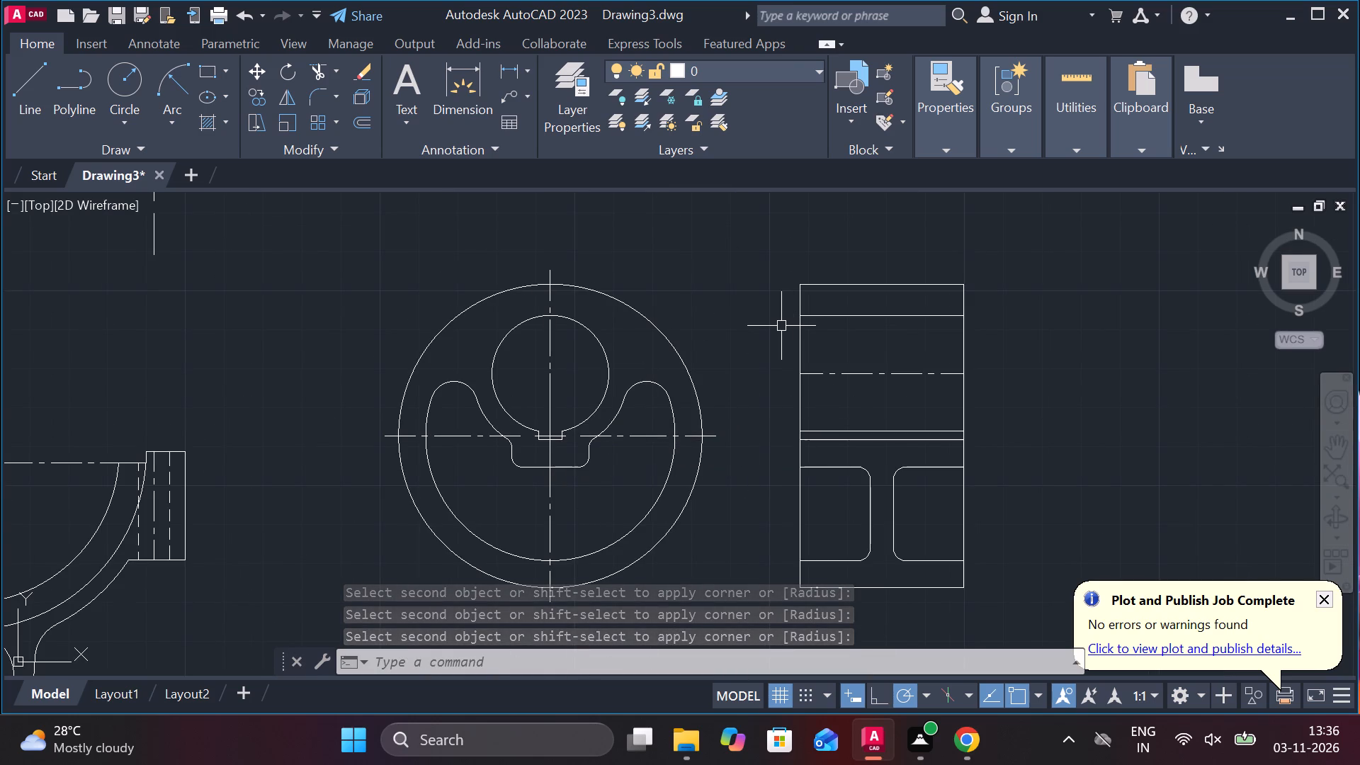
pyautogui.moveTo(736, 409); pyautogui.dragTo(681, 399, button='middle')
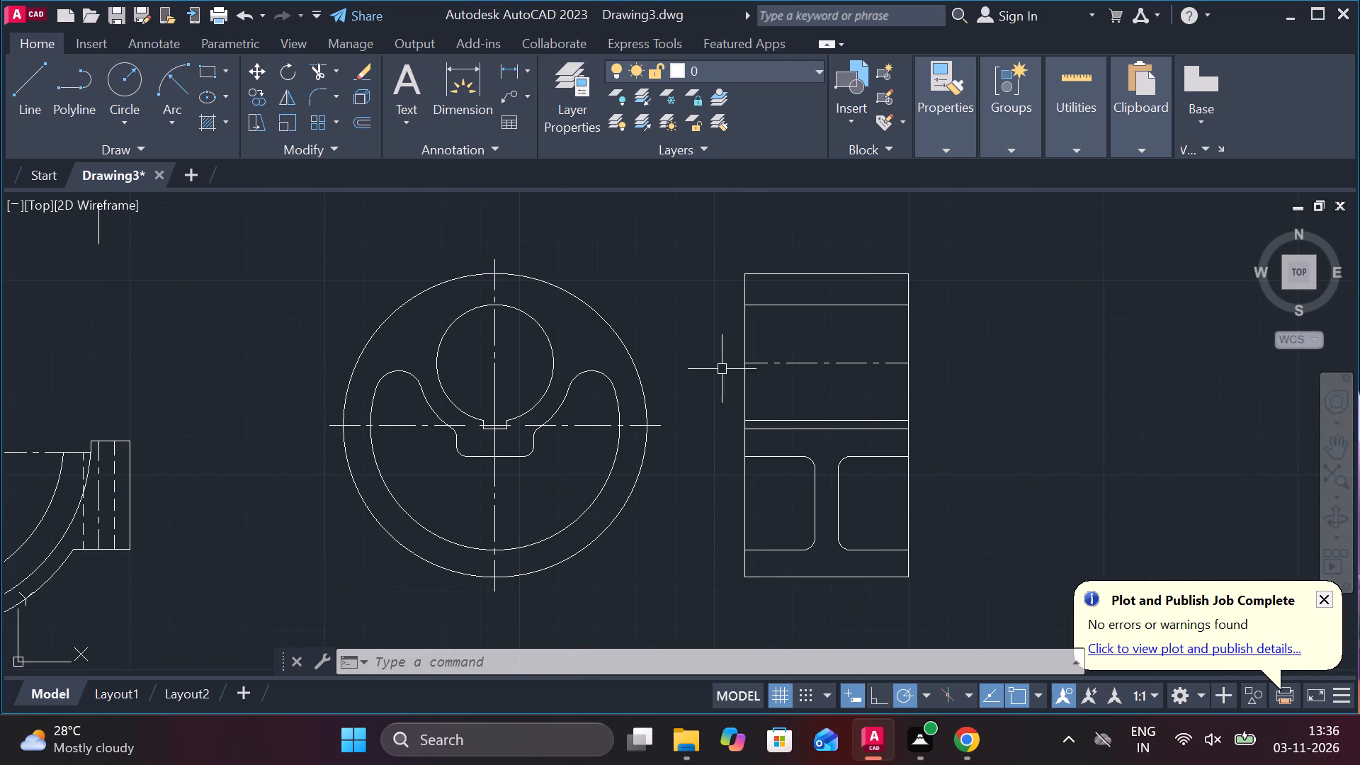
pyautogui.moveTo(666, 376); pyautogui.dragTo(856, 319, button='middle')
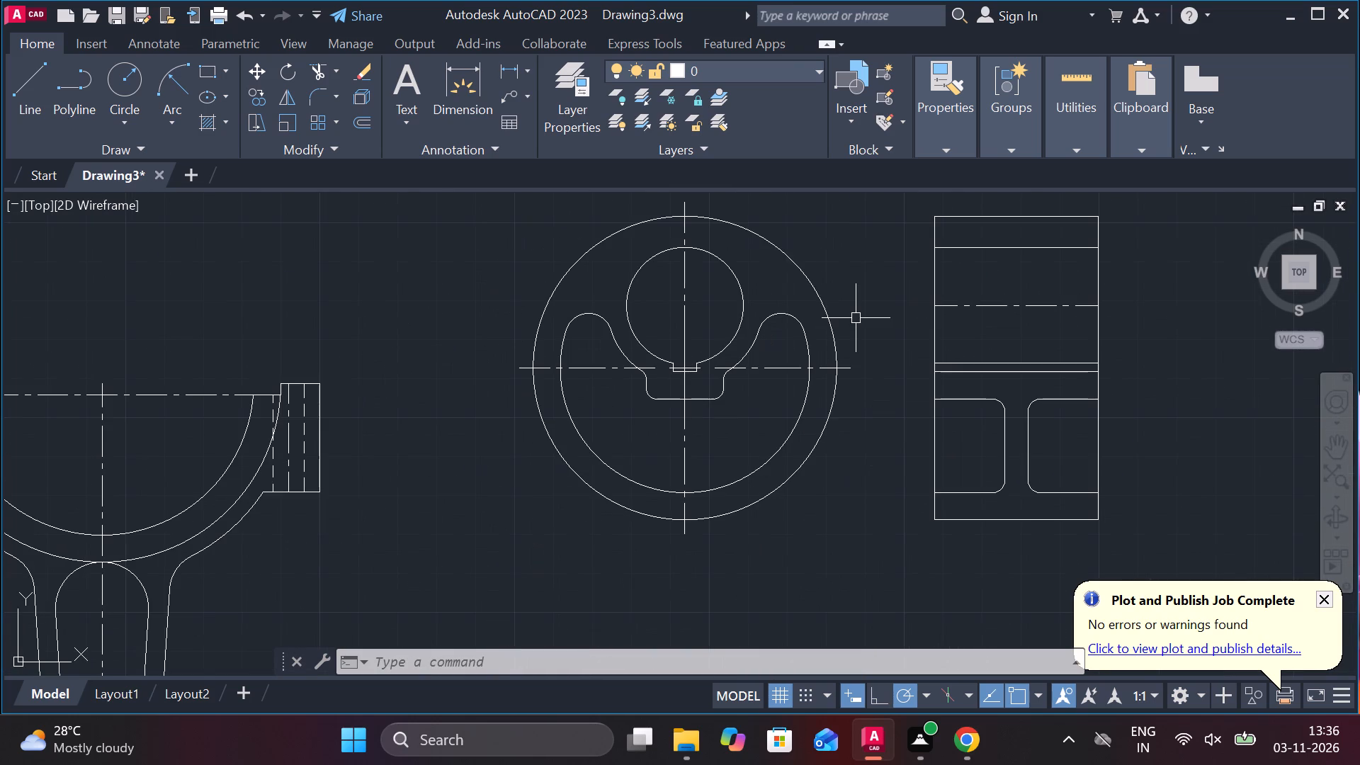
pyautogui.press('Escape')
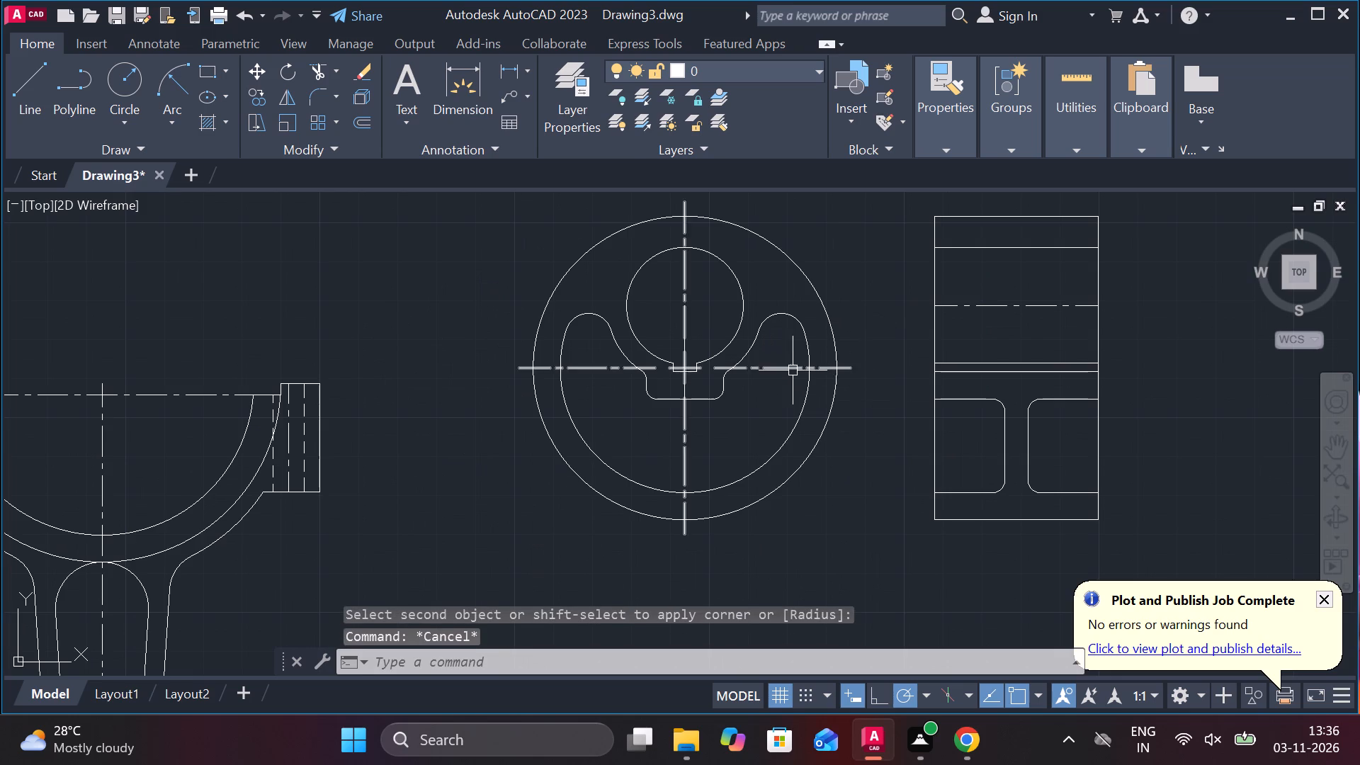
pyautogui.scroll(-1, 793, 370)
pyautogui.click(587, 263)
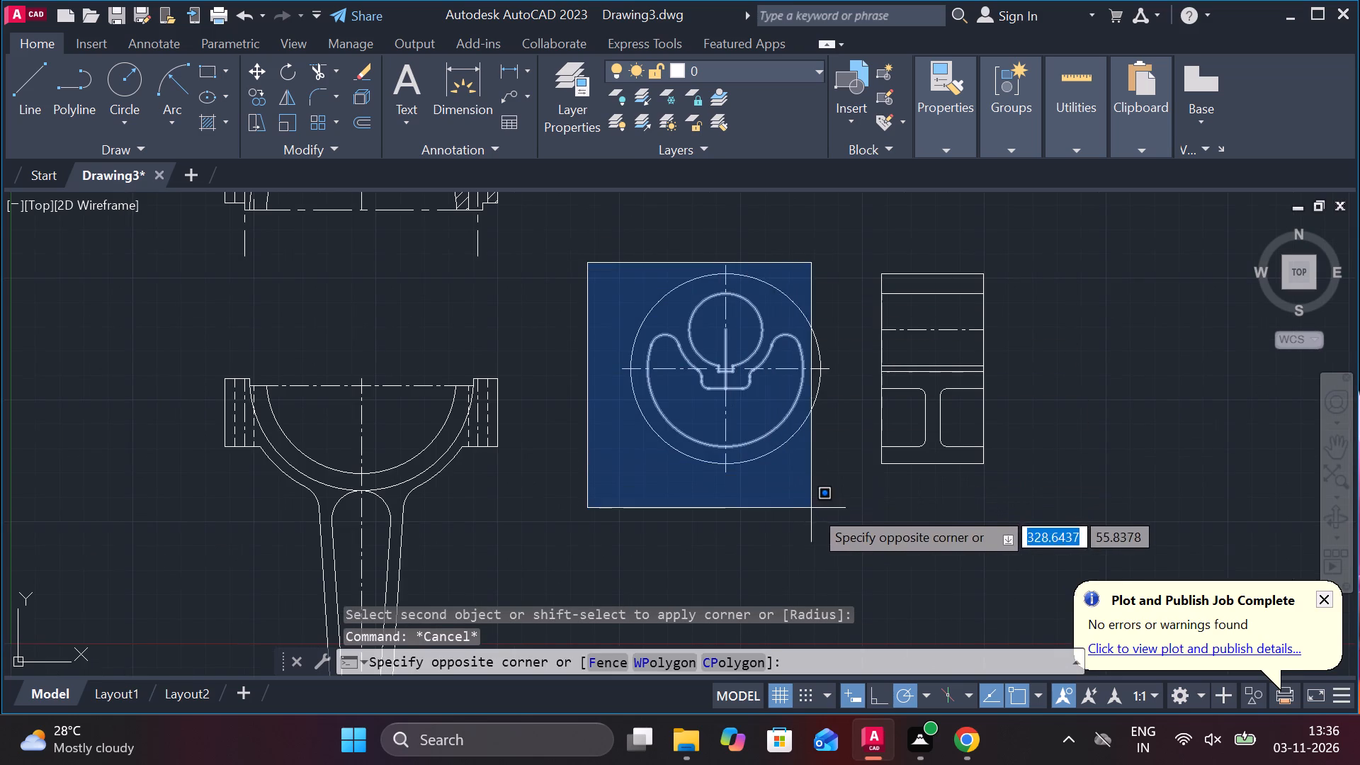
pyautogui.click(844, 514)
pyautogui.write('co')
pyautogui.press('Return')
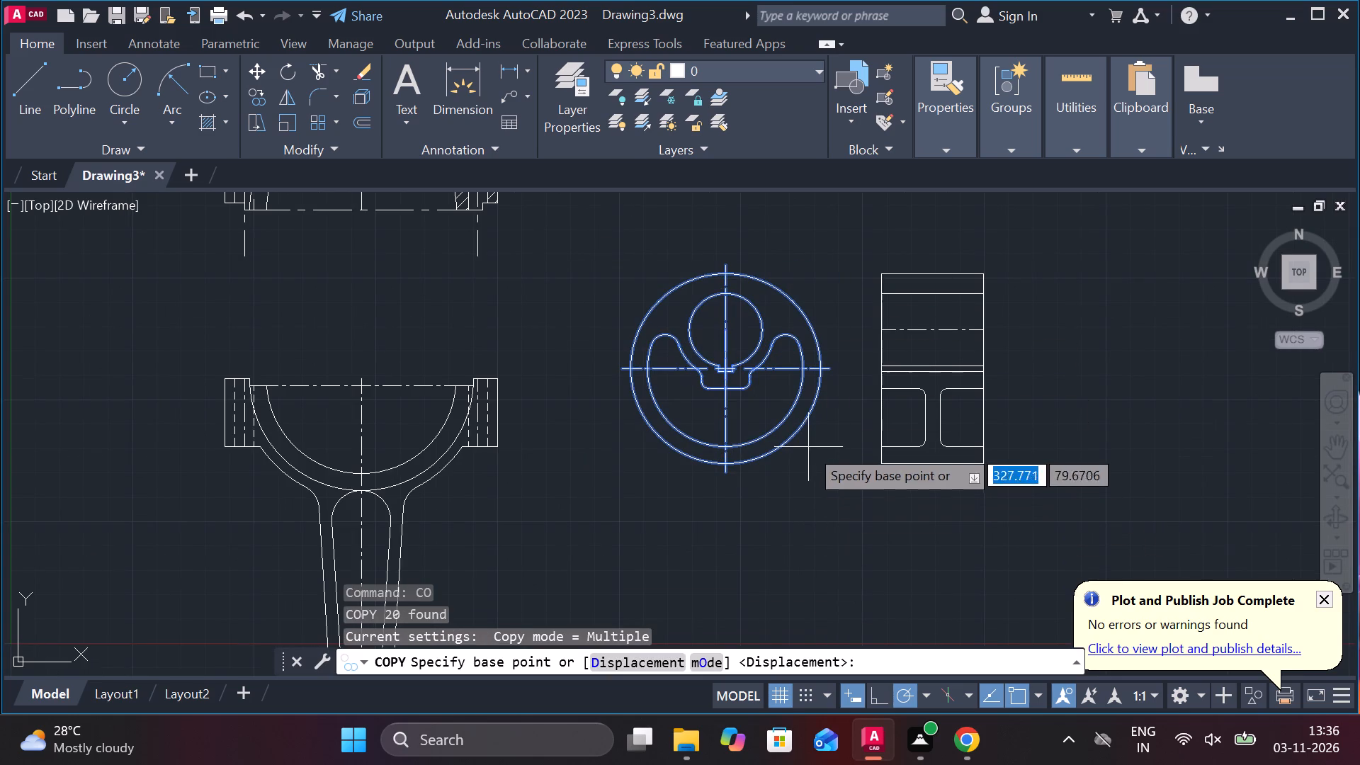
pyautogui.click(726, 393)
pyautogui.scroll(-2, 727, 393)
pyautogui.moveTo(577, 460); pyautogui.dragTo(919, 441, button='middle')
pyautogui.scroll(2, 485, 272)
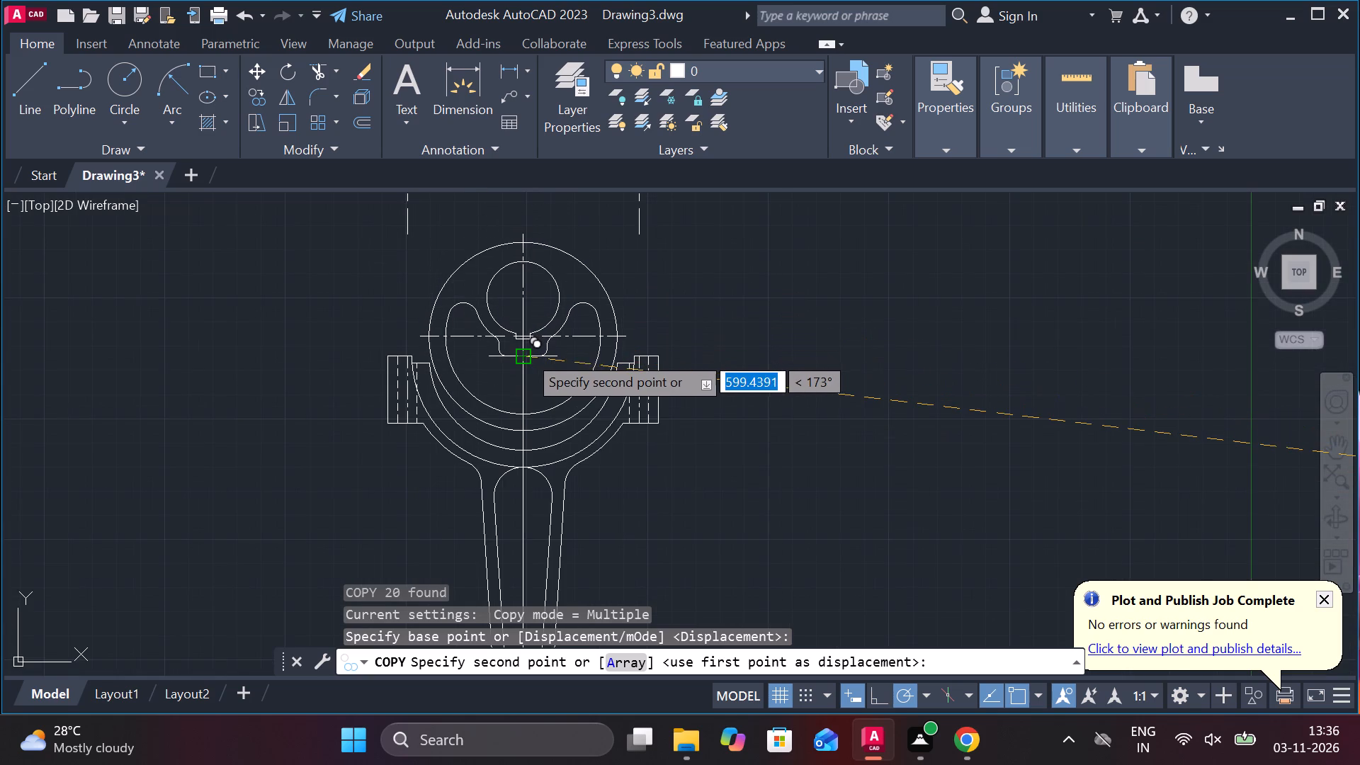
pyautogui.scroll(-2, 560, 378)
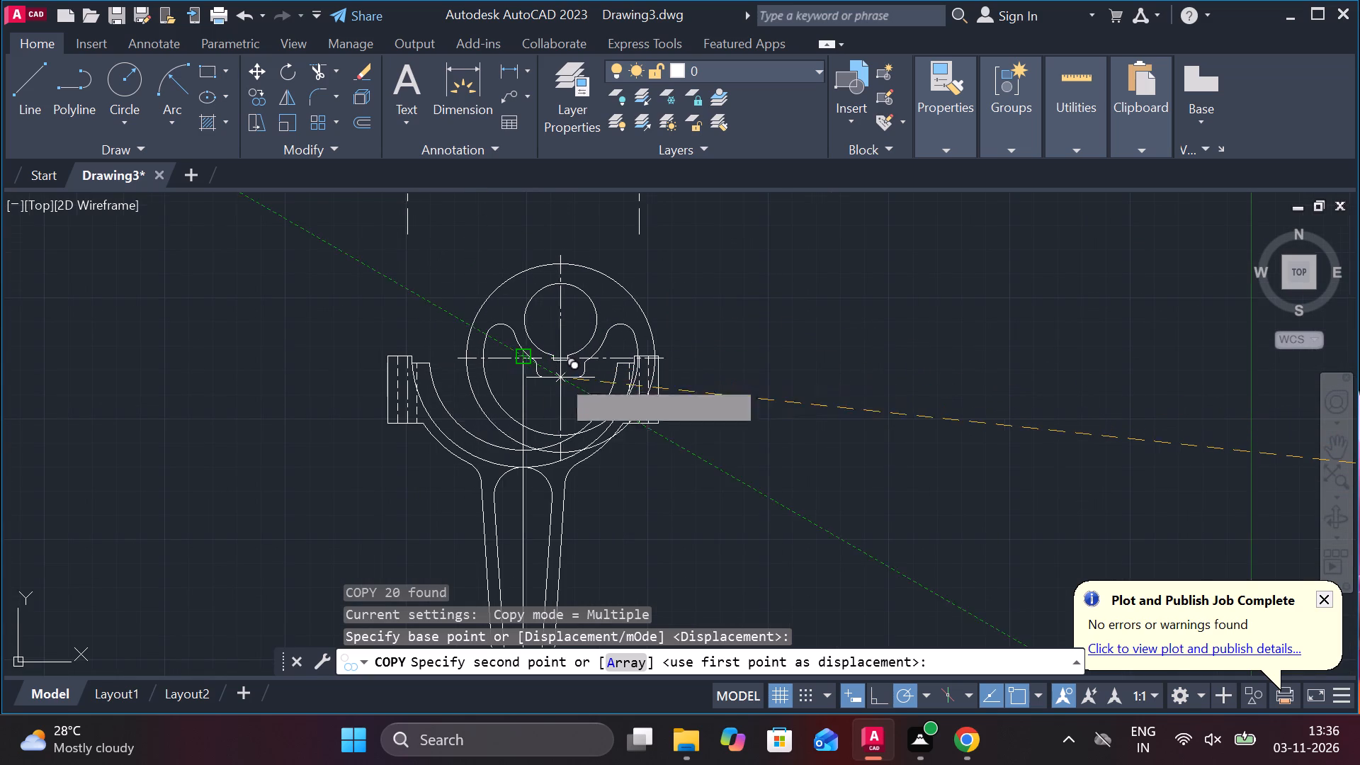
pyautogui.click(400, 342)
pyautogui.press('Escape')
# Add a horizontal linear dimension above the hatched half-round cap across the full width of its top boss.
pyautogui.moveTo(763, 458); pyautogui.dragTo(349, 228, button='middle')
pyautogui.moveTo(748, 271); pyautogui.dragTo(735, 390, button='middle')
pyautogui.scroll(3, 663, 258)
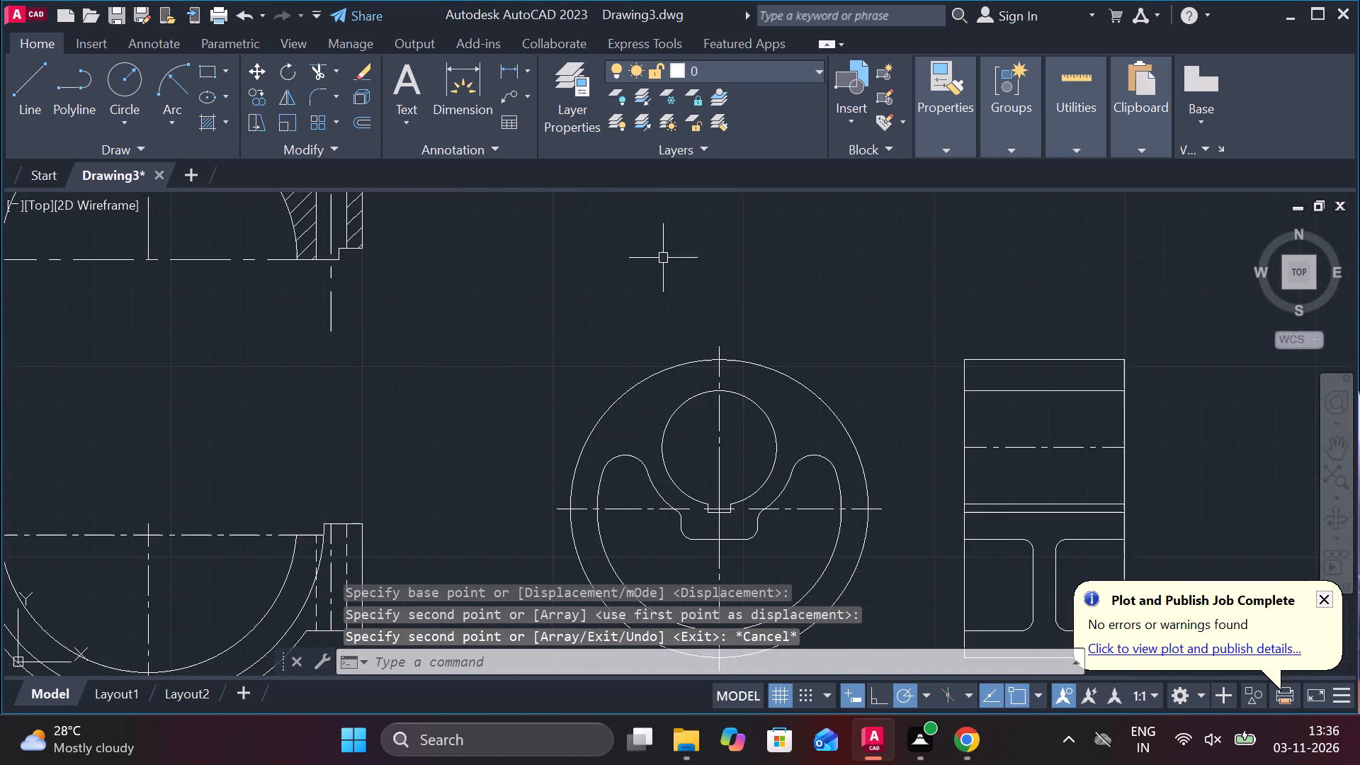
pyautogui.moveTo(711, 360); pyautogui.dragTo(678, 275, button='middle')
pyautogui.scroll(-2, 623, 336)
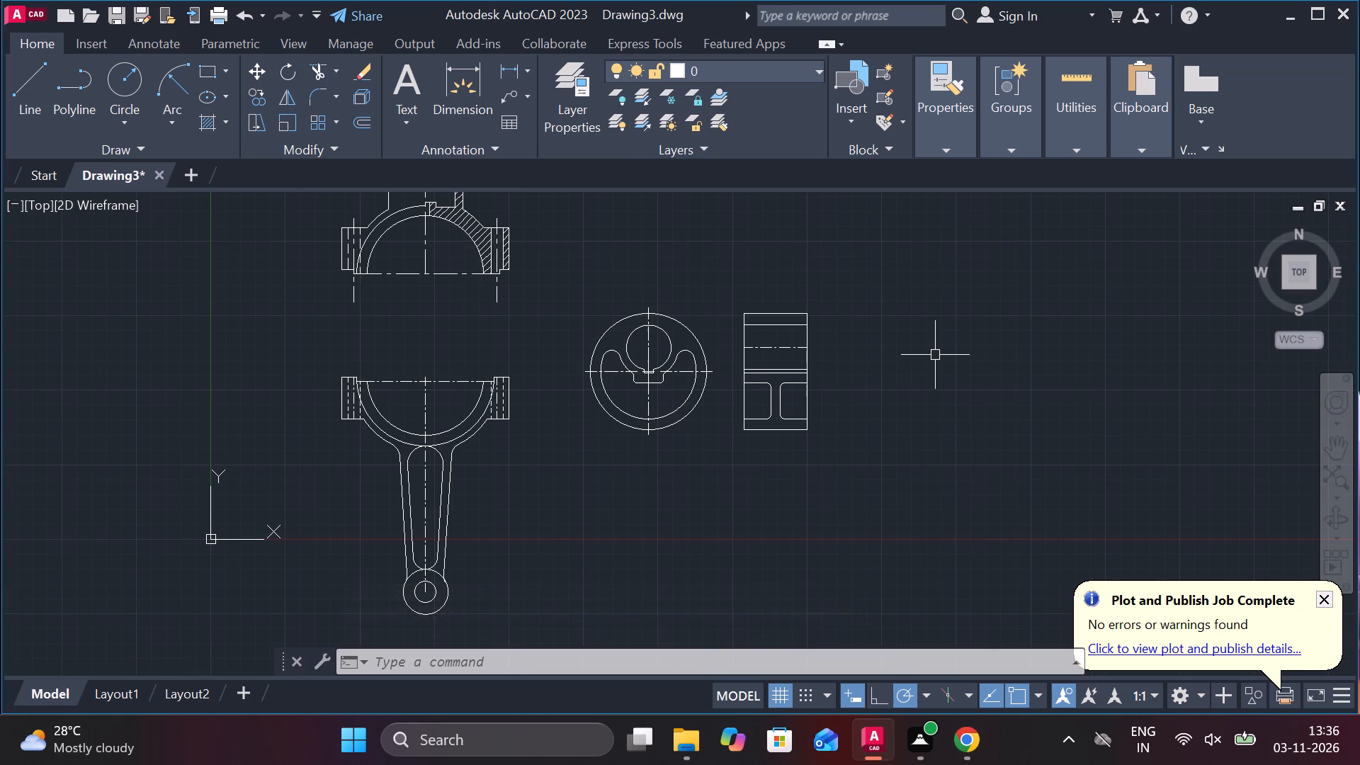
pyautogui.moveTo(613, 286); pyautogui.dragTo(725, 429, button='middle')
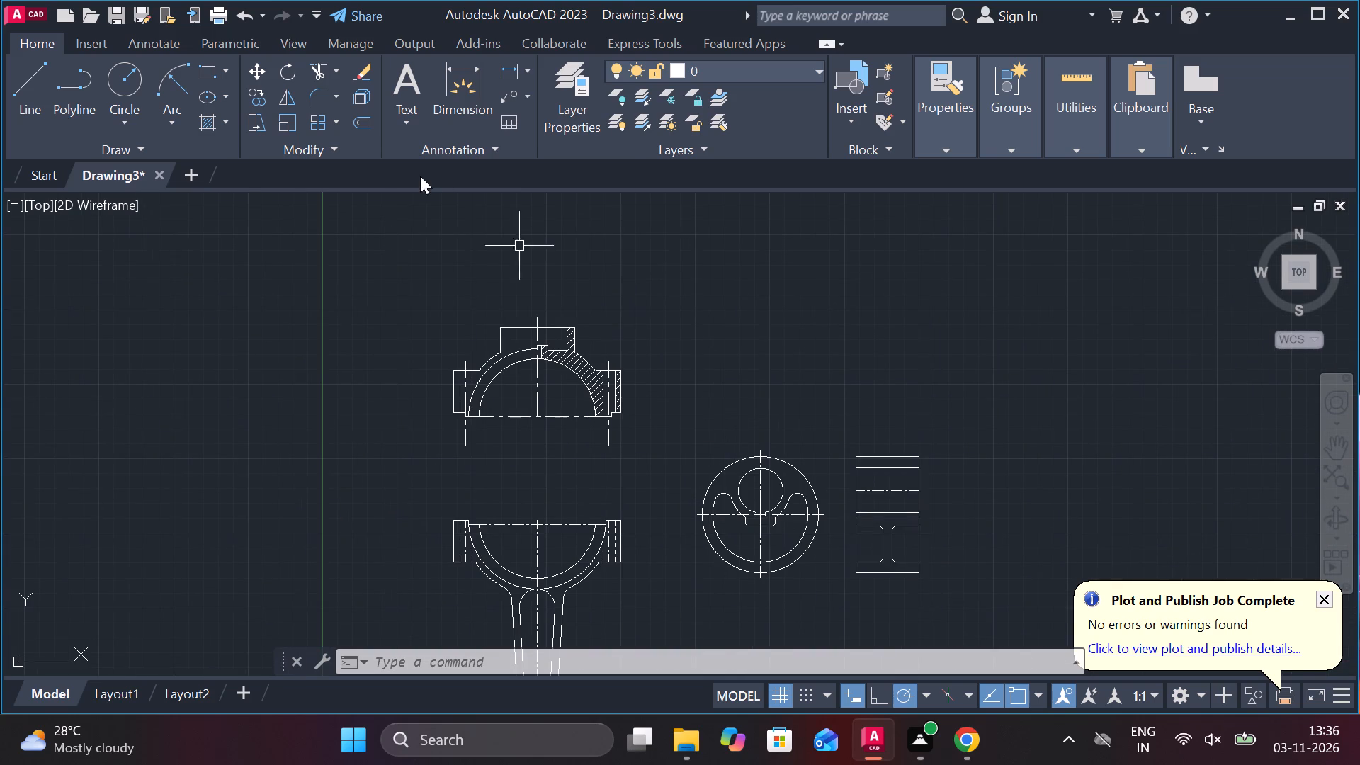
pyautogui.click(509, 70)
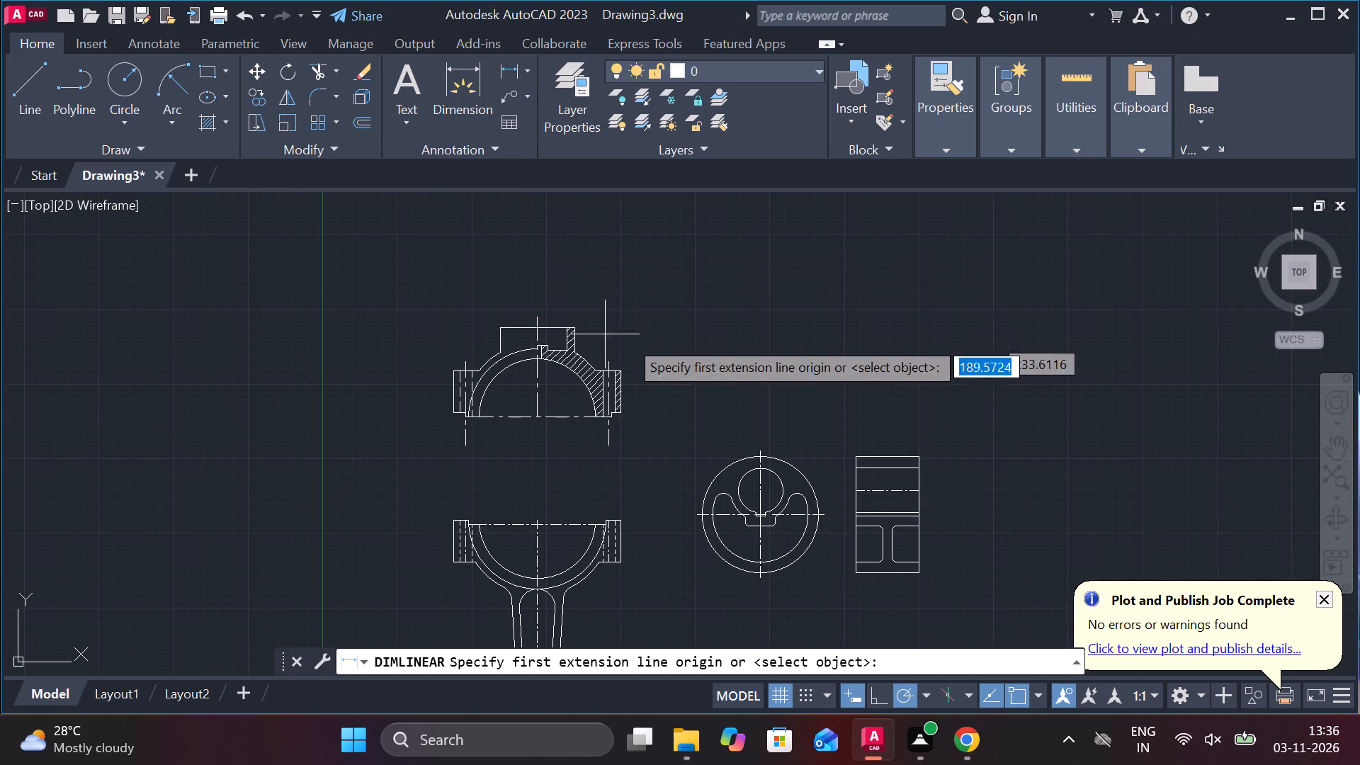
pyautogui.scroll(2, 497, 260)
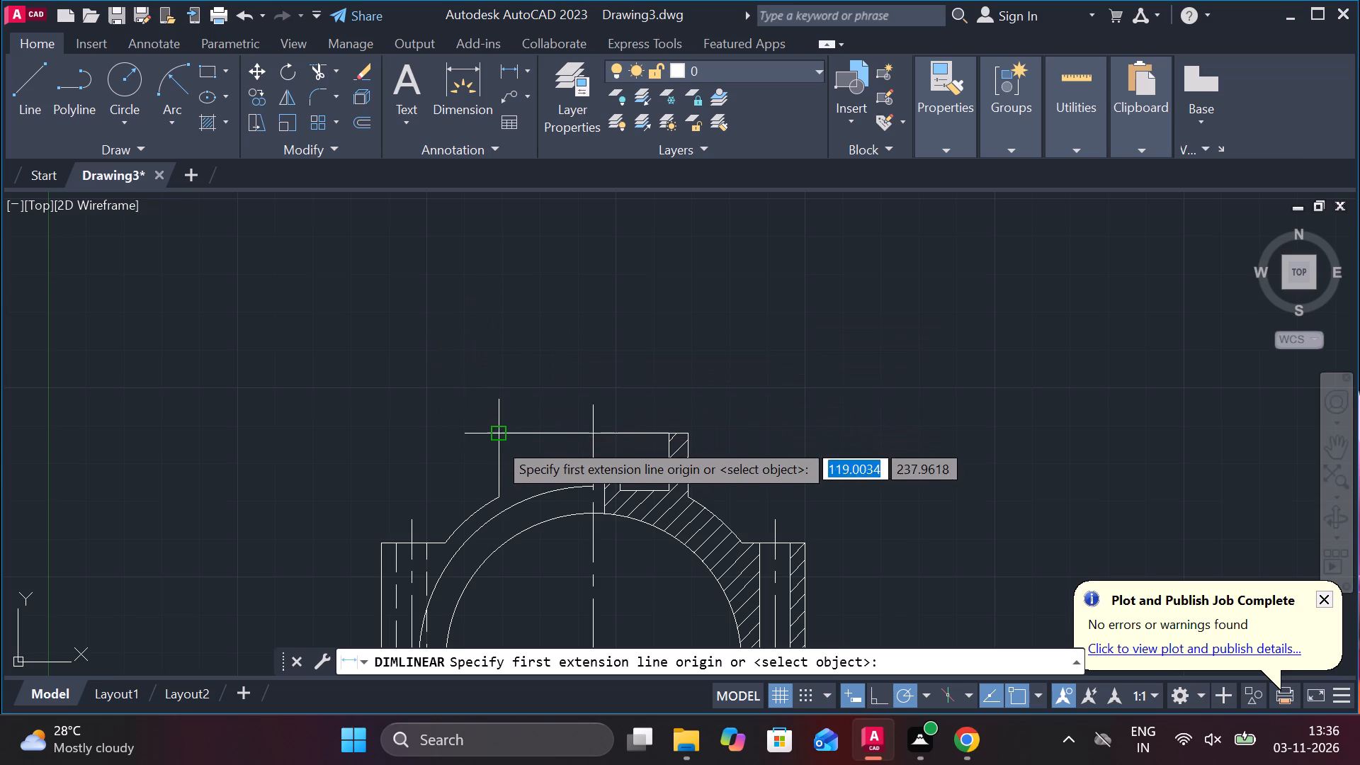
pyautogui.click(495, 429)
pyautogui.click(688, 427)
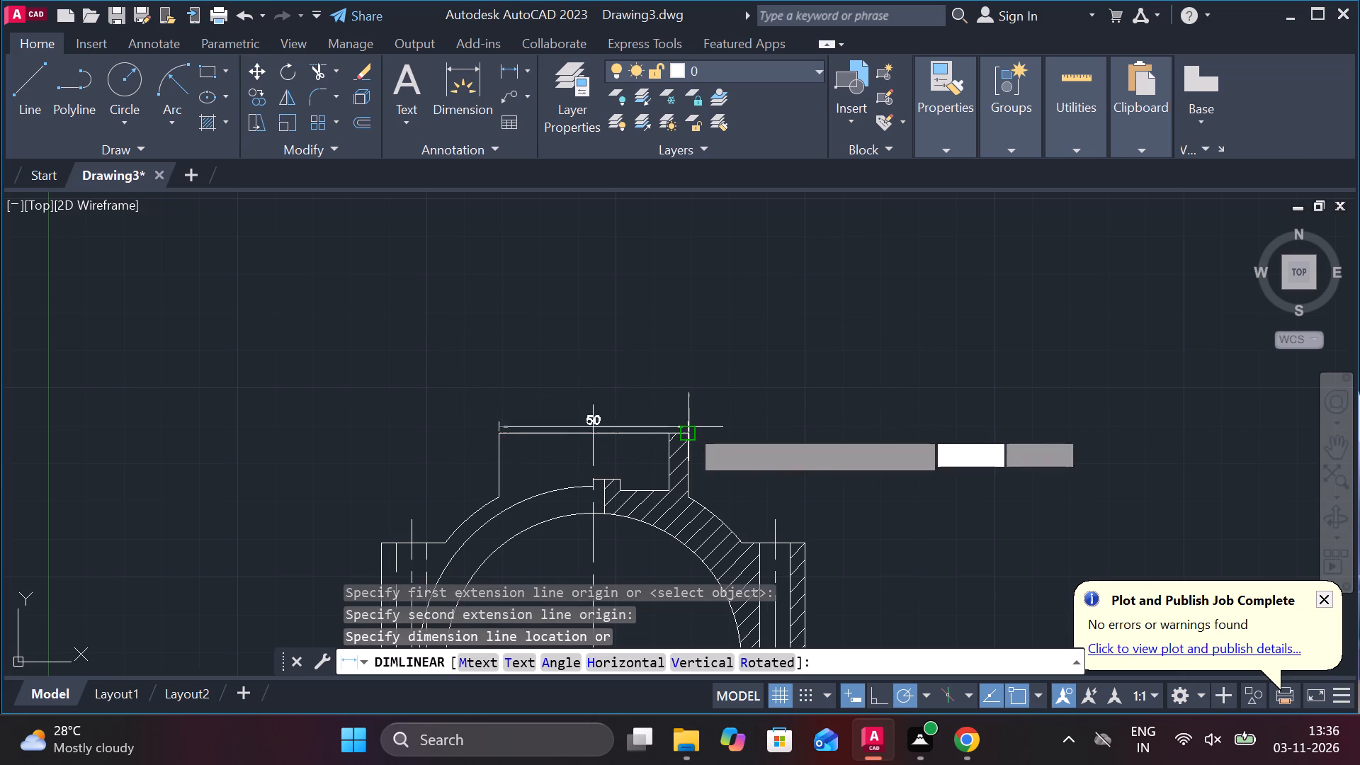
pyautogui.click(644, 347)
pyautogui.scroll(-3, 662, 347)
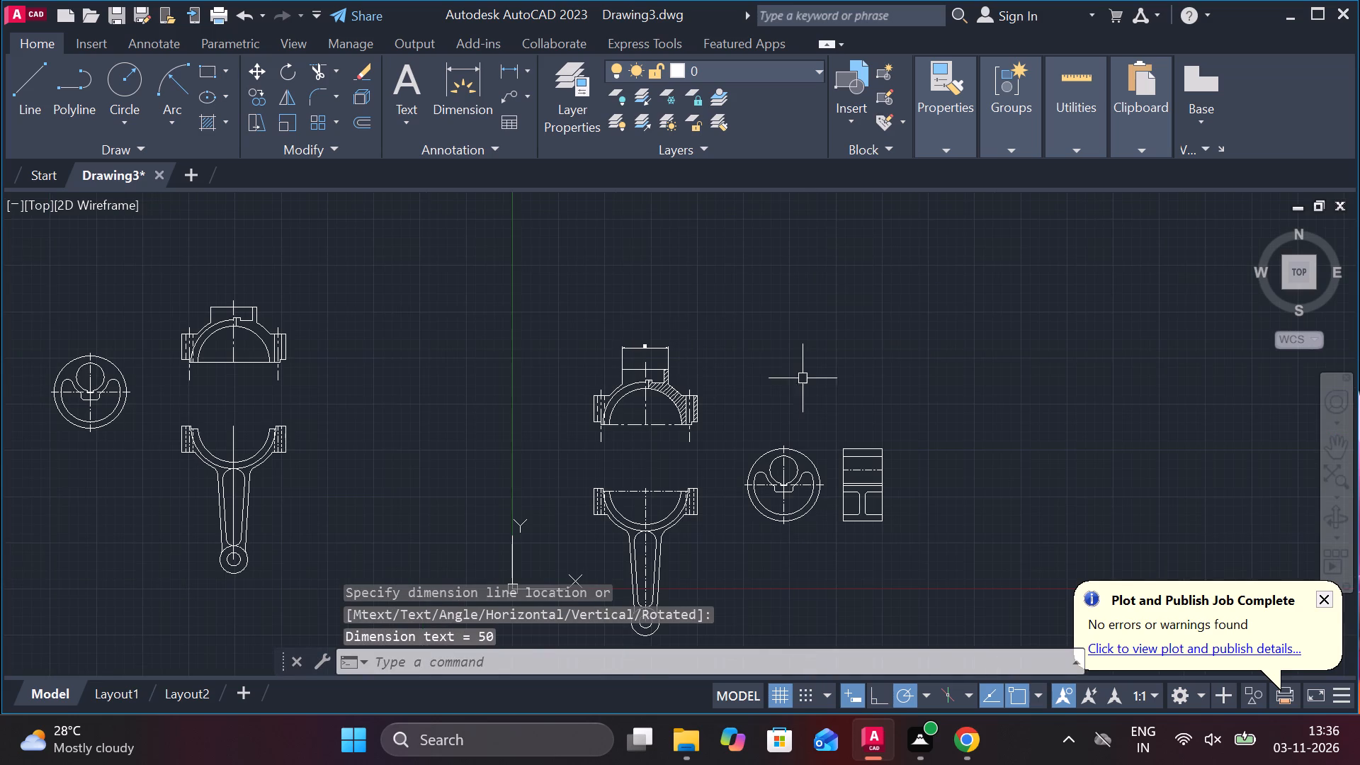
pyautogui.press('Escape')
# Modify the ISO-25 dimension style to arrow size 3, text height 5 and ISO standard text alignment, keeping it current.
pyautogui.moveTo(815, 378); pyautogui.dragTo(759, 351, button='middle')
pyautogui.write('d')
pyautogui.press('space')
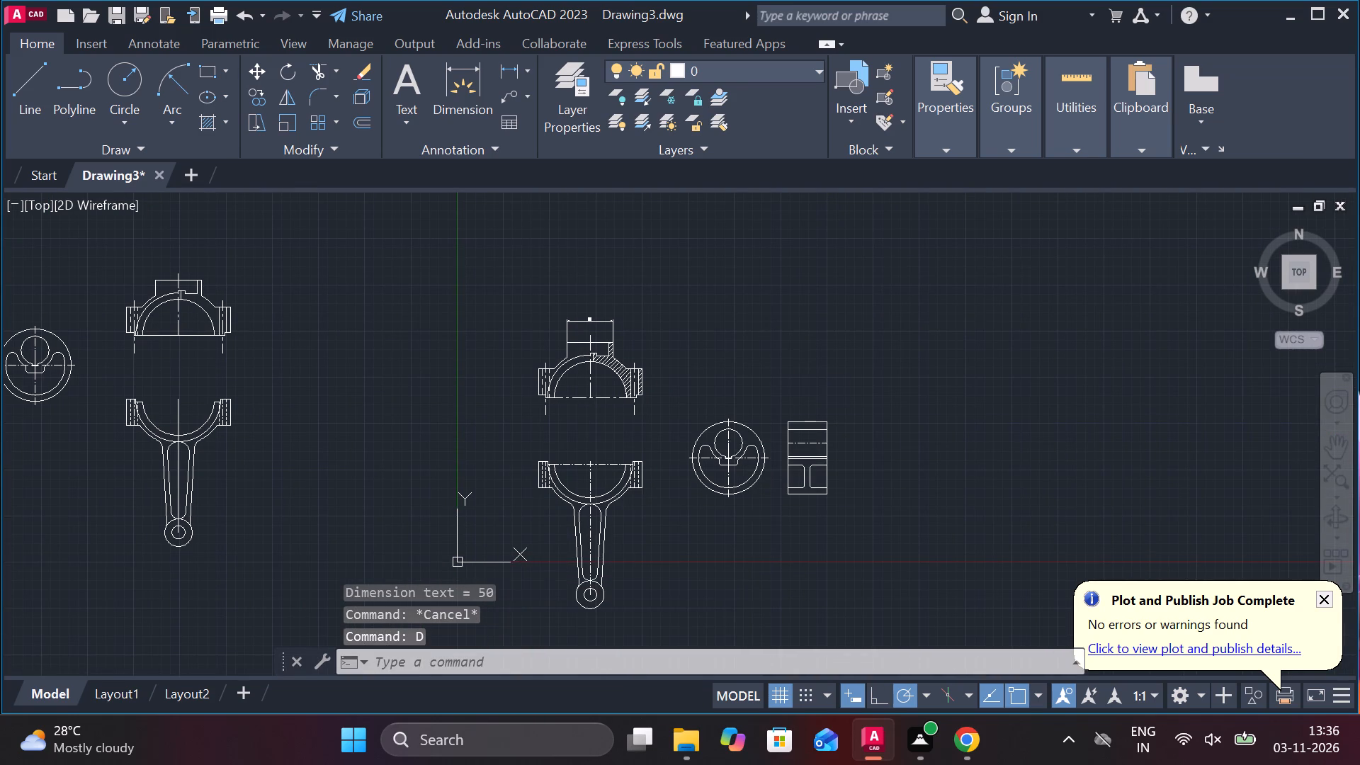
pyautogui.click(885, 319)
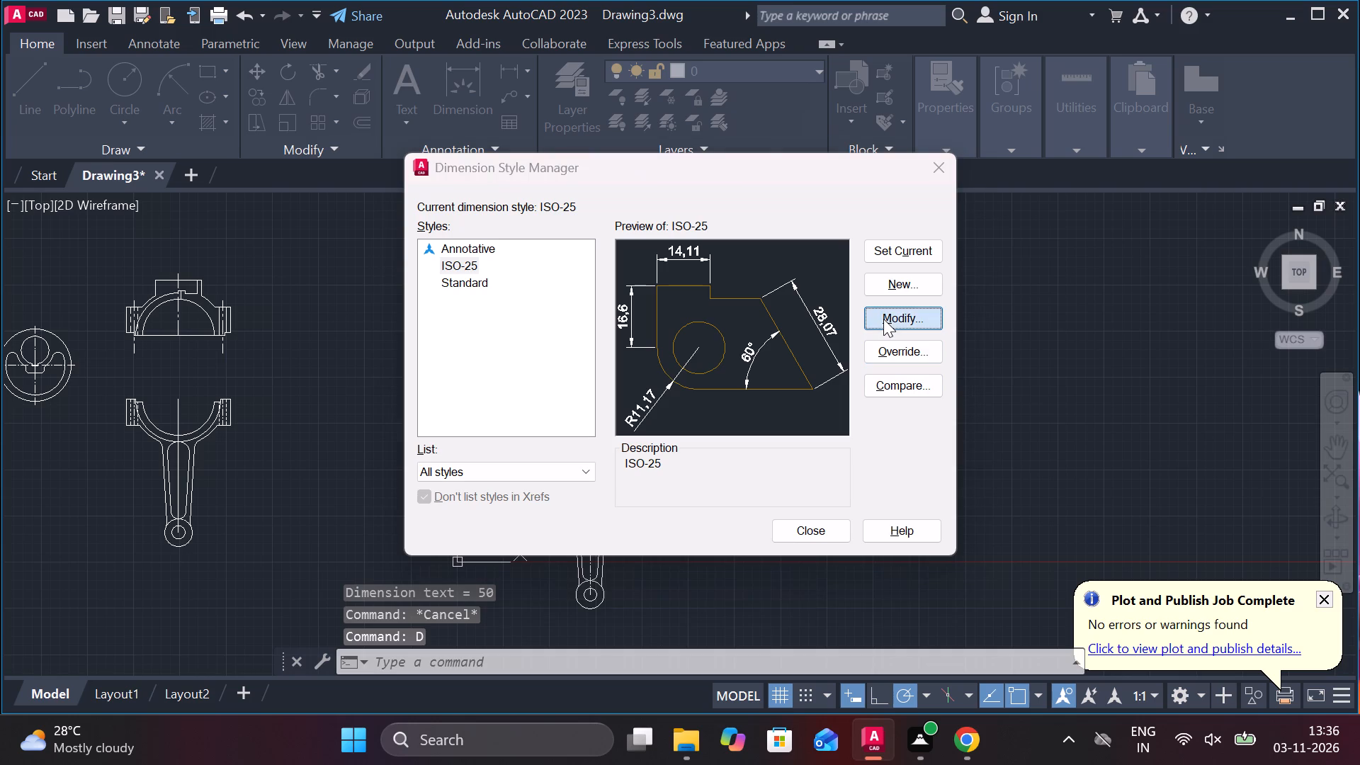
pyautogui.click(501, 130)
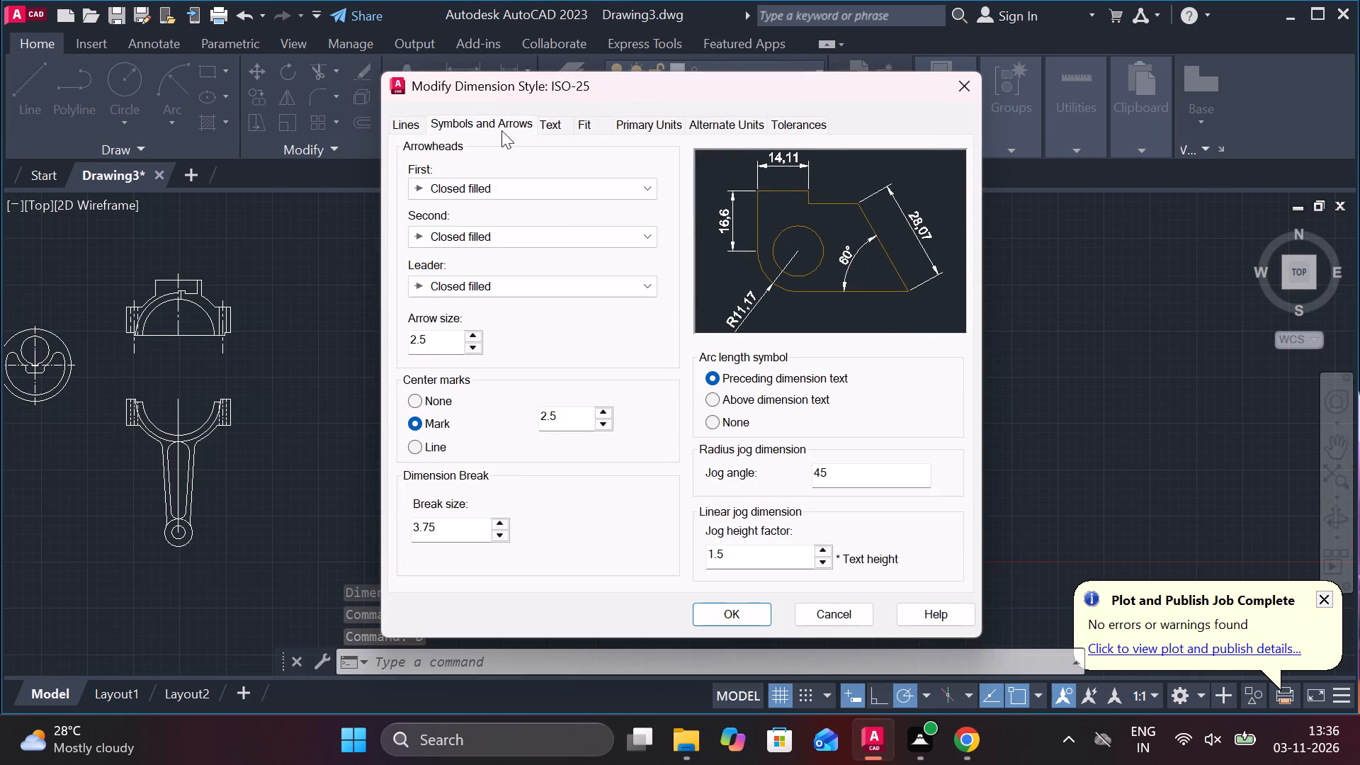
pyautogui.moveTo(446, 340); pyautogui.dragTo(348, 344)
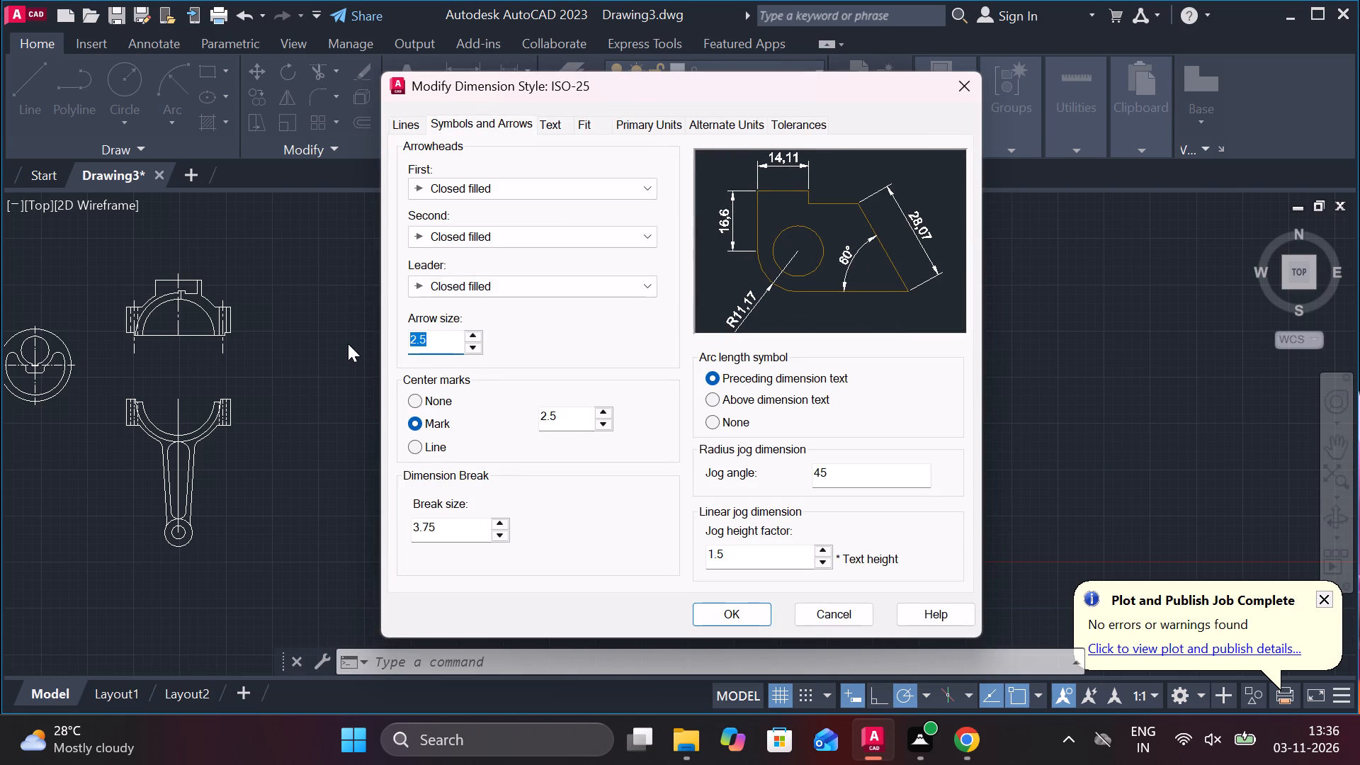
pyautogui.press('3')
pyautogui.click(552, 125)
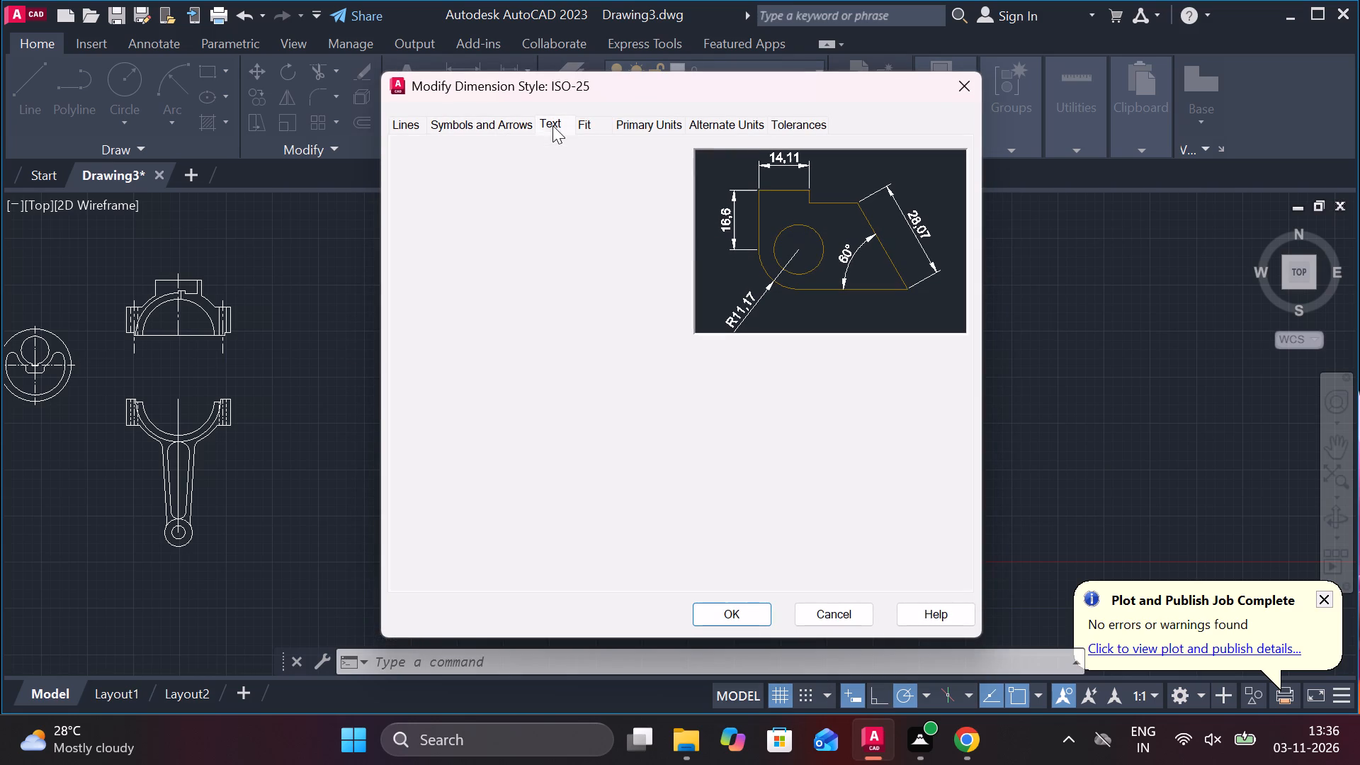
pyautogui.moveTo(623, 285); pyautogui.dragTo(540, 293)
pyautogui.press('5')
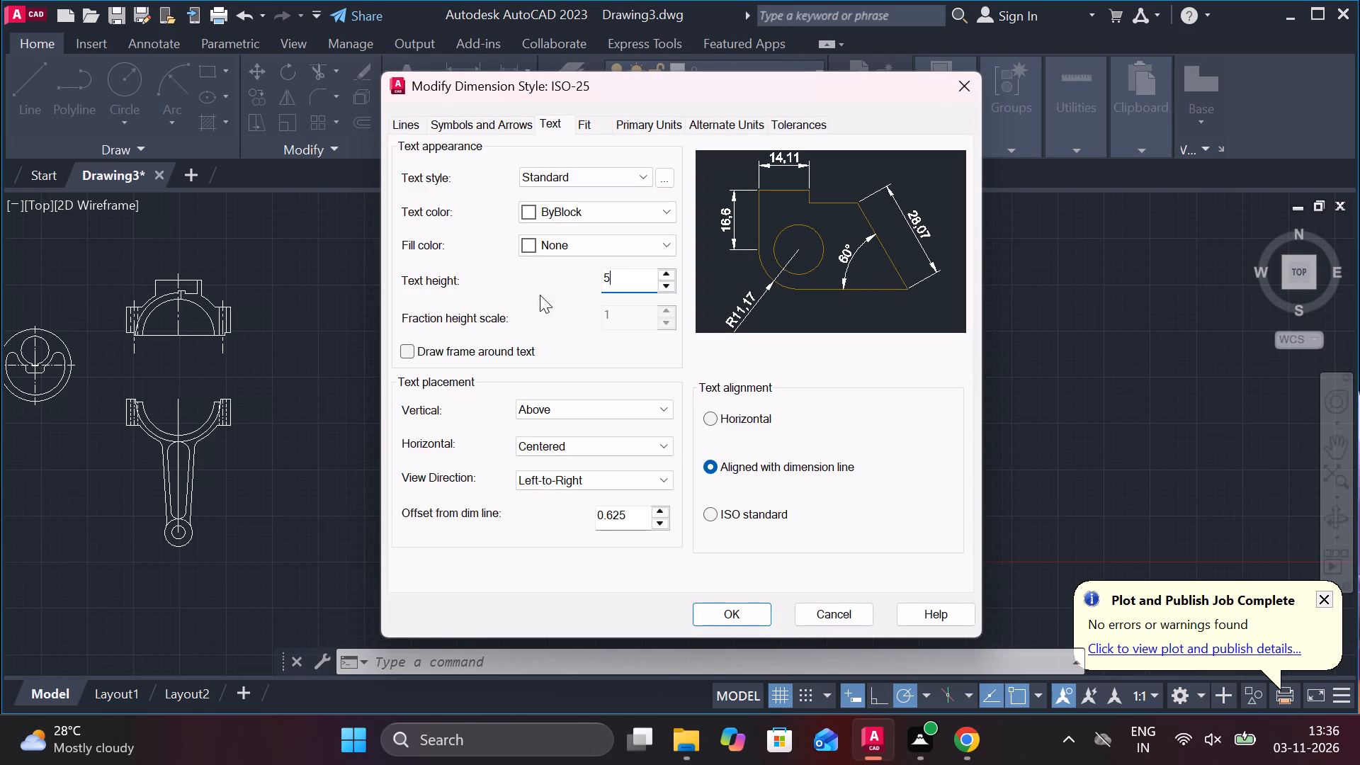
pyautogui.click(707, 523)
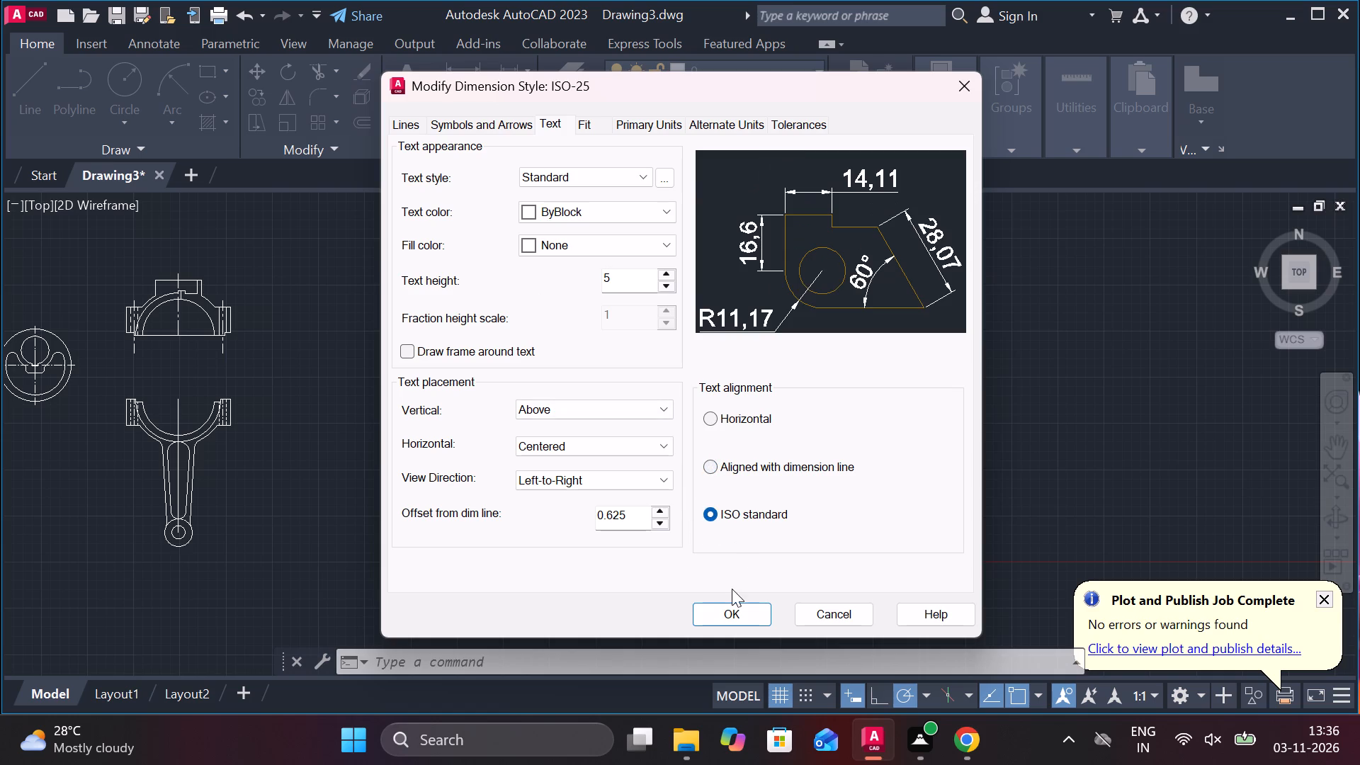
pyautogui.click(732, 601)
pyautogui.click(732, 608)
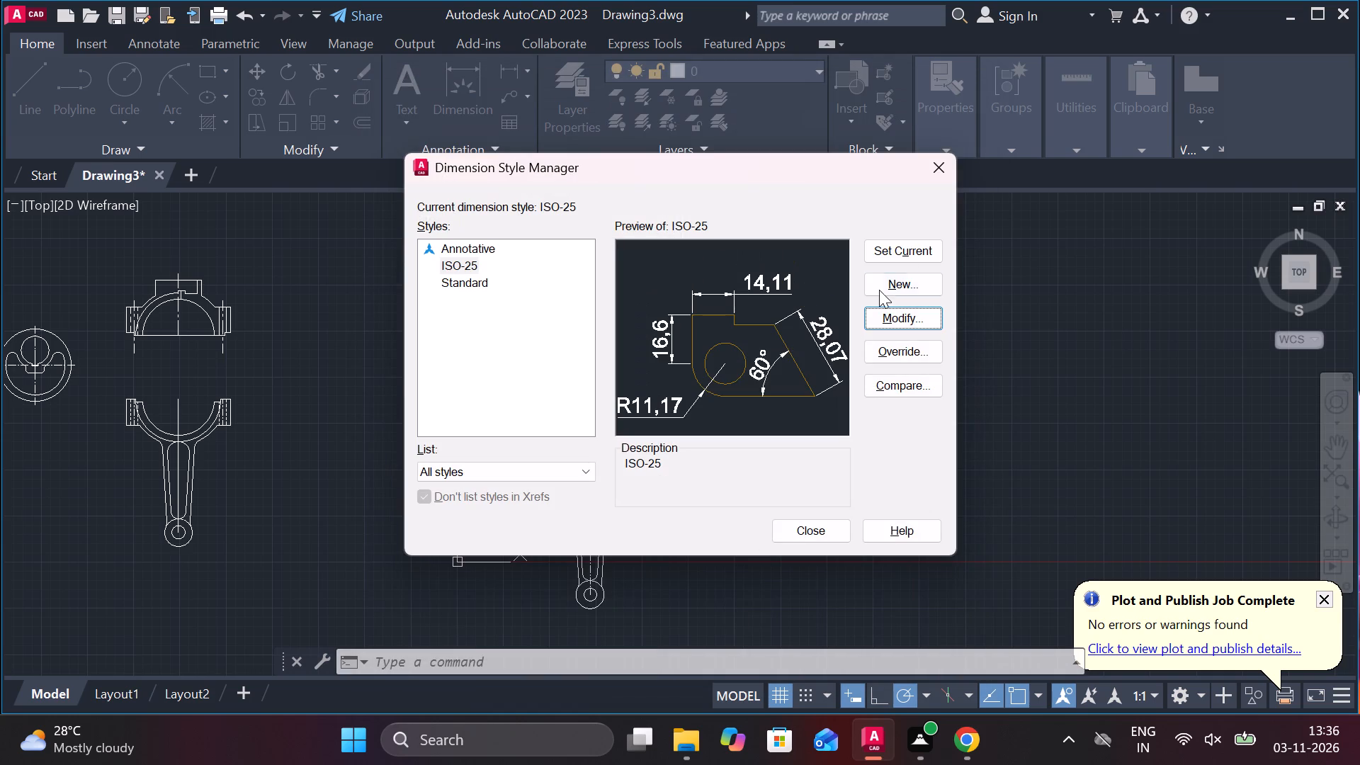
pyautogui.click(905, 245)
pyautogui.click(807, 521)
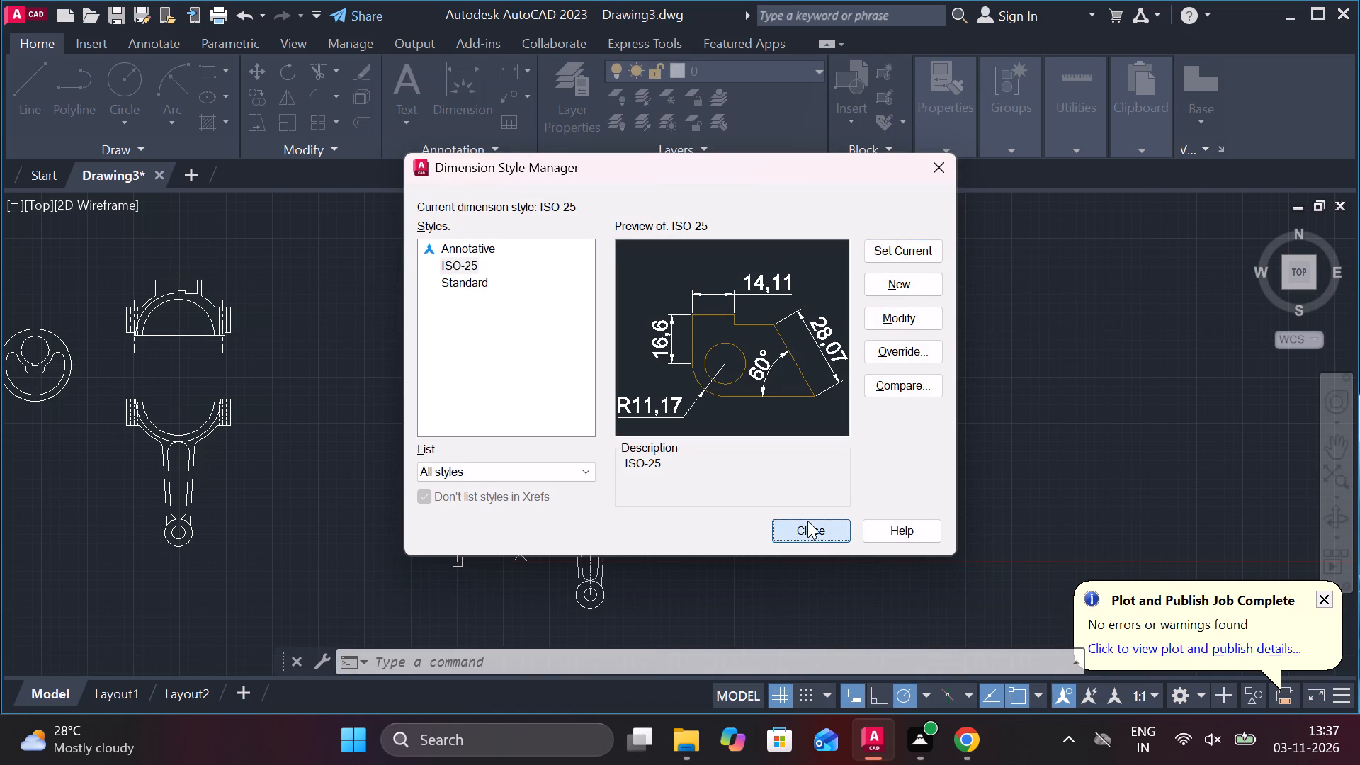
# Change the ISO-25 dimension style to arrow size 4 and text height 7.
pyautogui.scroll(2, 651, 350)
pyautogui.moveTo(662, 358); pyautogui.dragTo(676, 342, button='middle')
pyautogui.press('Escape')
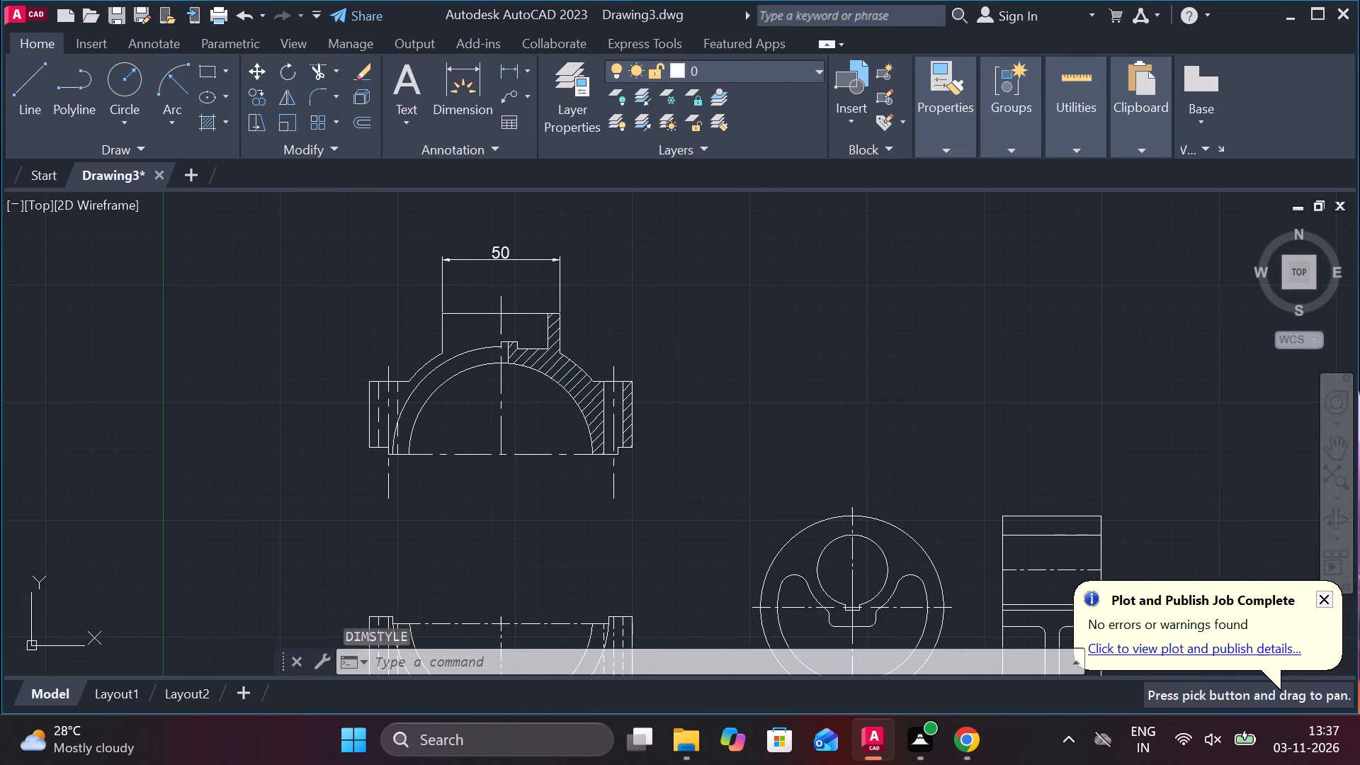
pyautogui.press('f')
pyautogui.press('Escape')
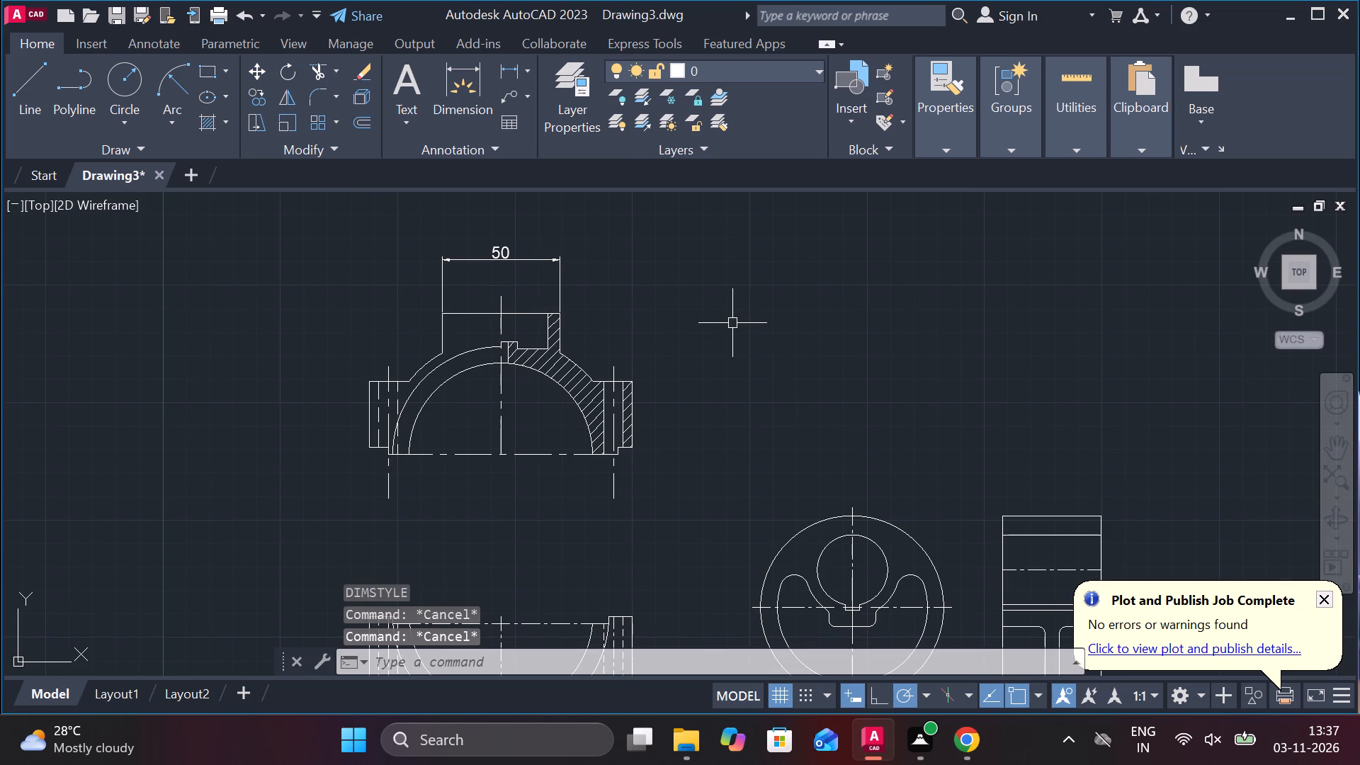
pyautogui.write('d')
pyautogui.press('space')
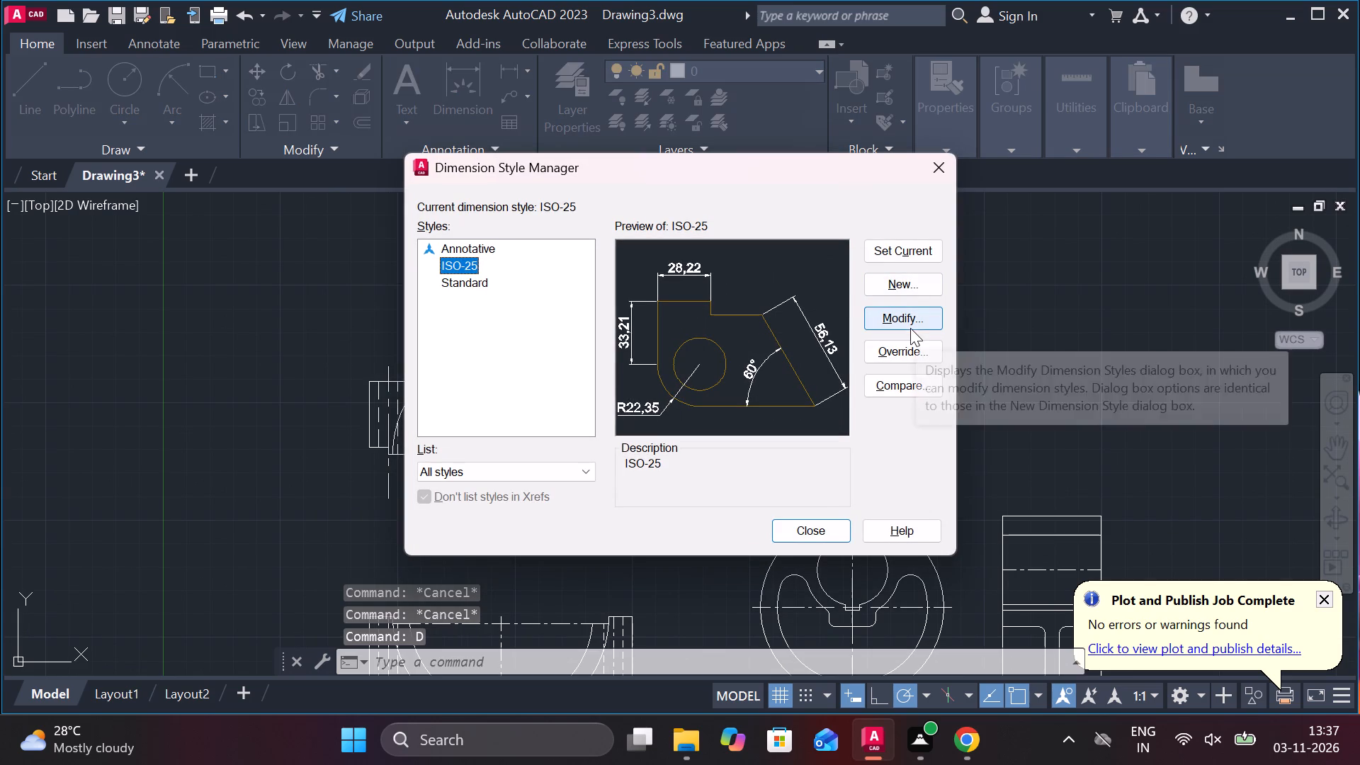
pyautogui.click(902, 319)
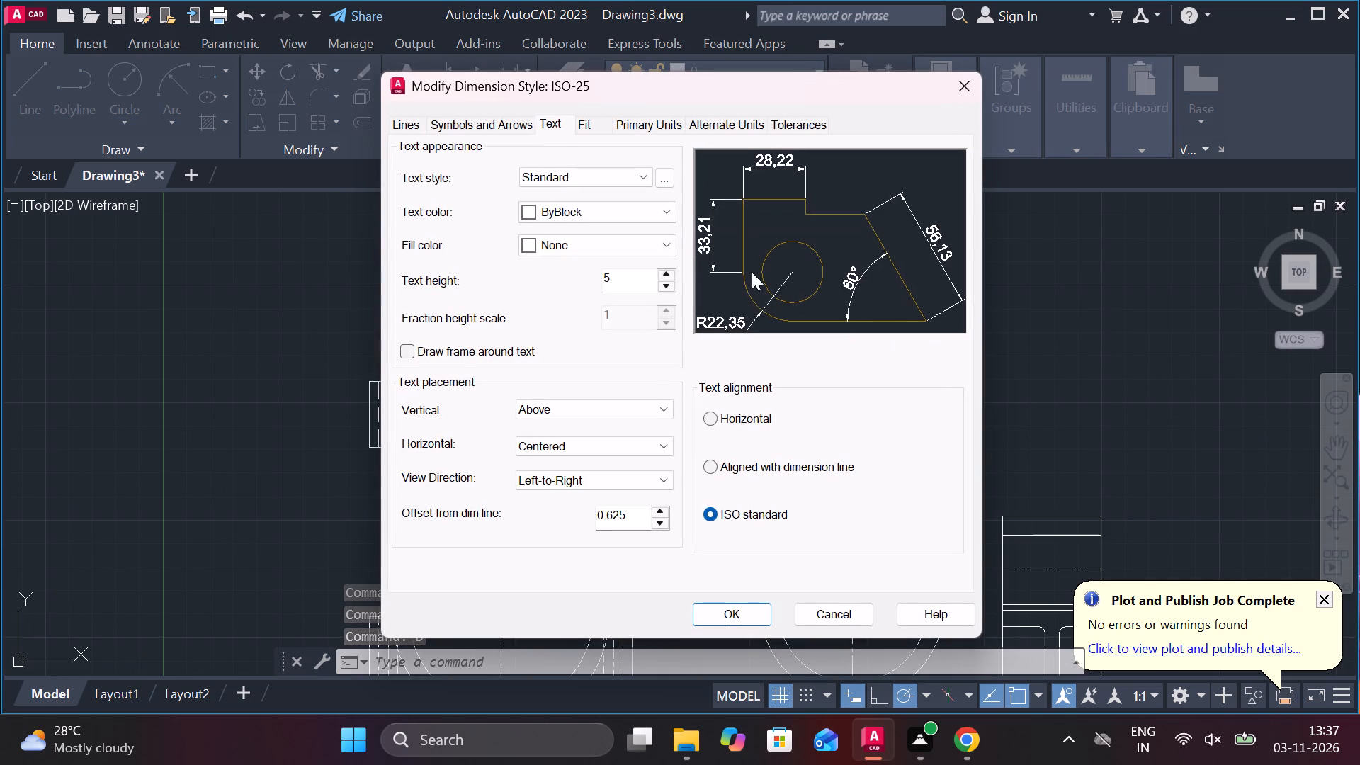
pyautogui.click(499, 117)
pyautogui.moveTo(433, 347); pyautogui.dragTo(385, 349)
pyautogui.press('4')
pyautogui.click(555, 118)
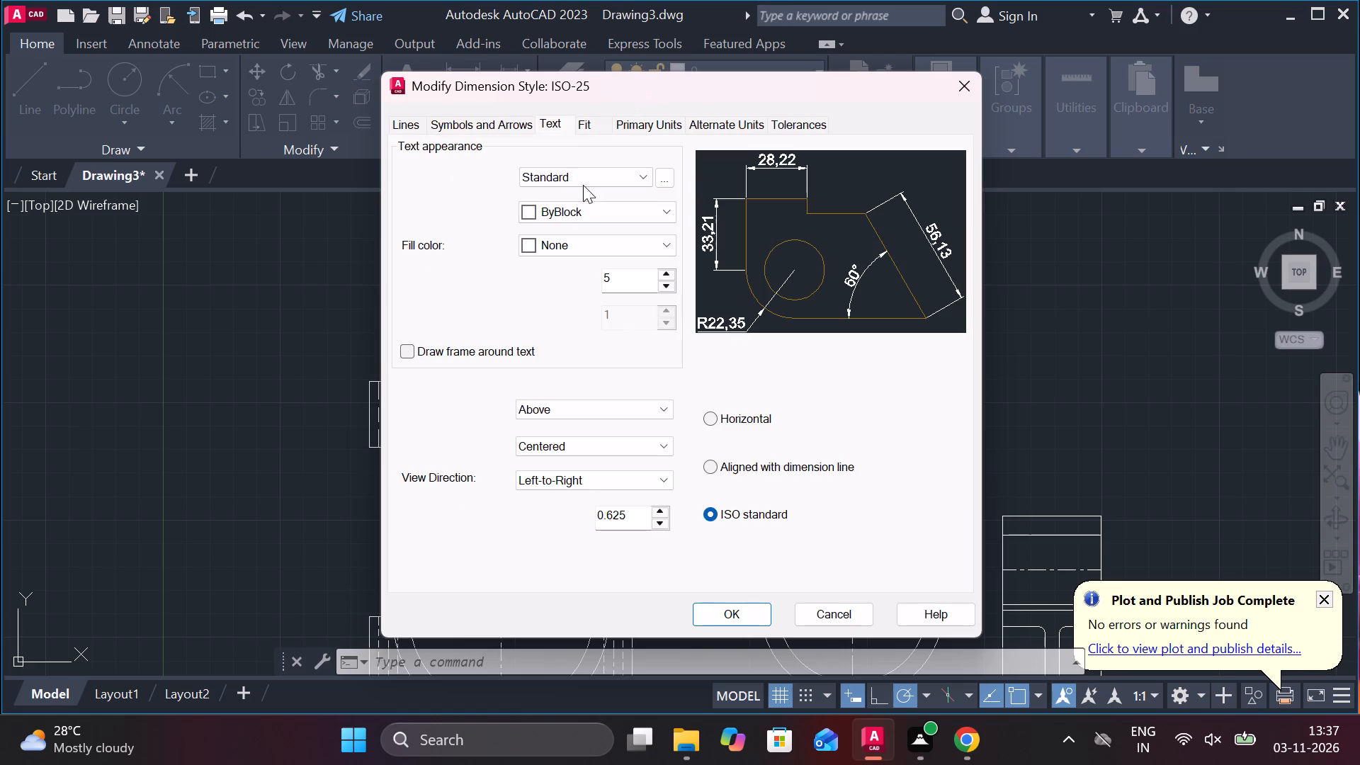
pyautogui.moveTo(630, 276); pyautogui.dragTo(600, 285)
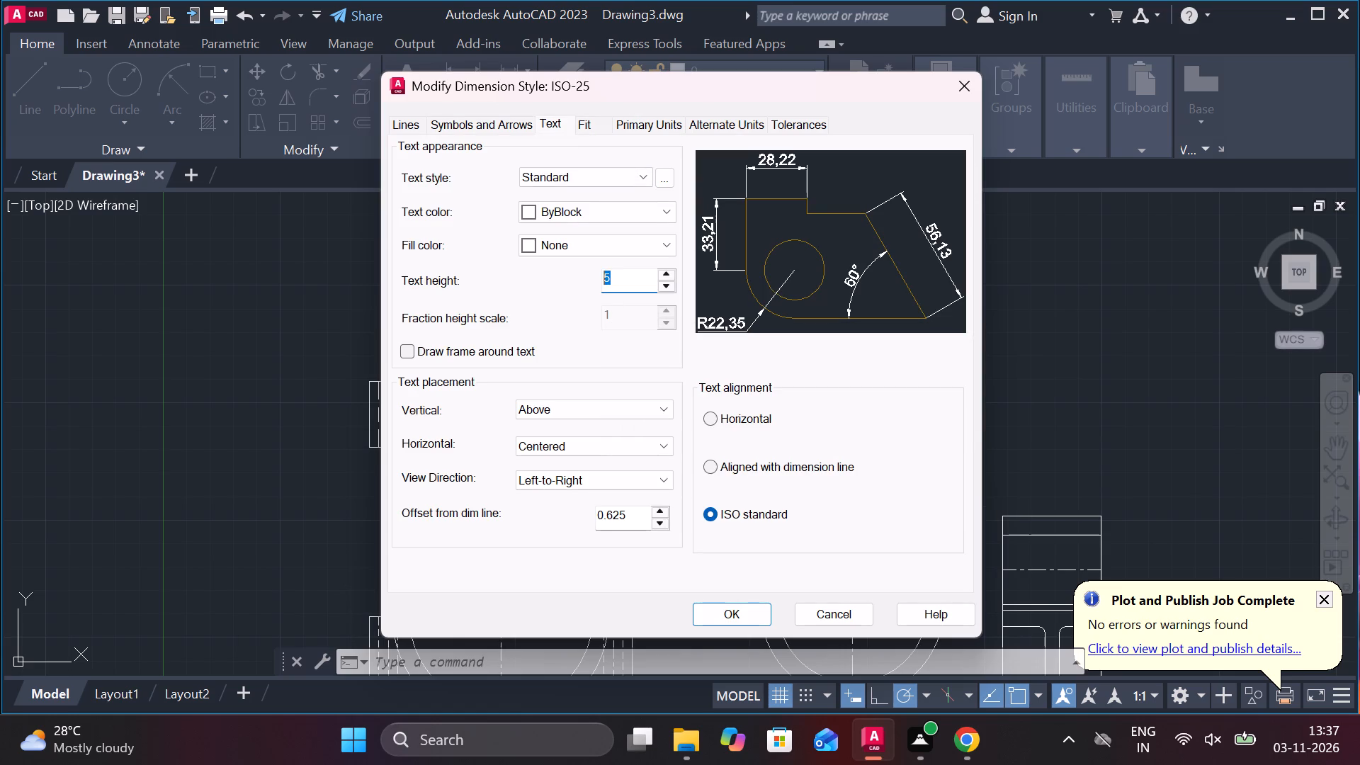
pyautogui.moveTo(600, 285); pyautogui.dragTo(599, 285)
pyautogui.press('7')
pyautogui.click(735, 623)
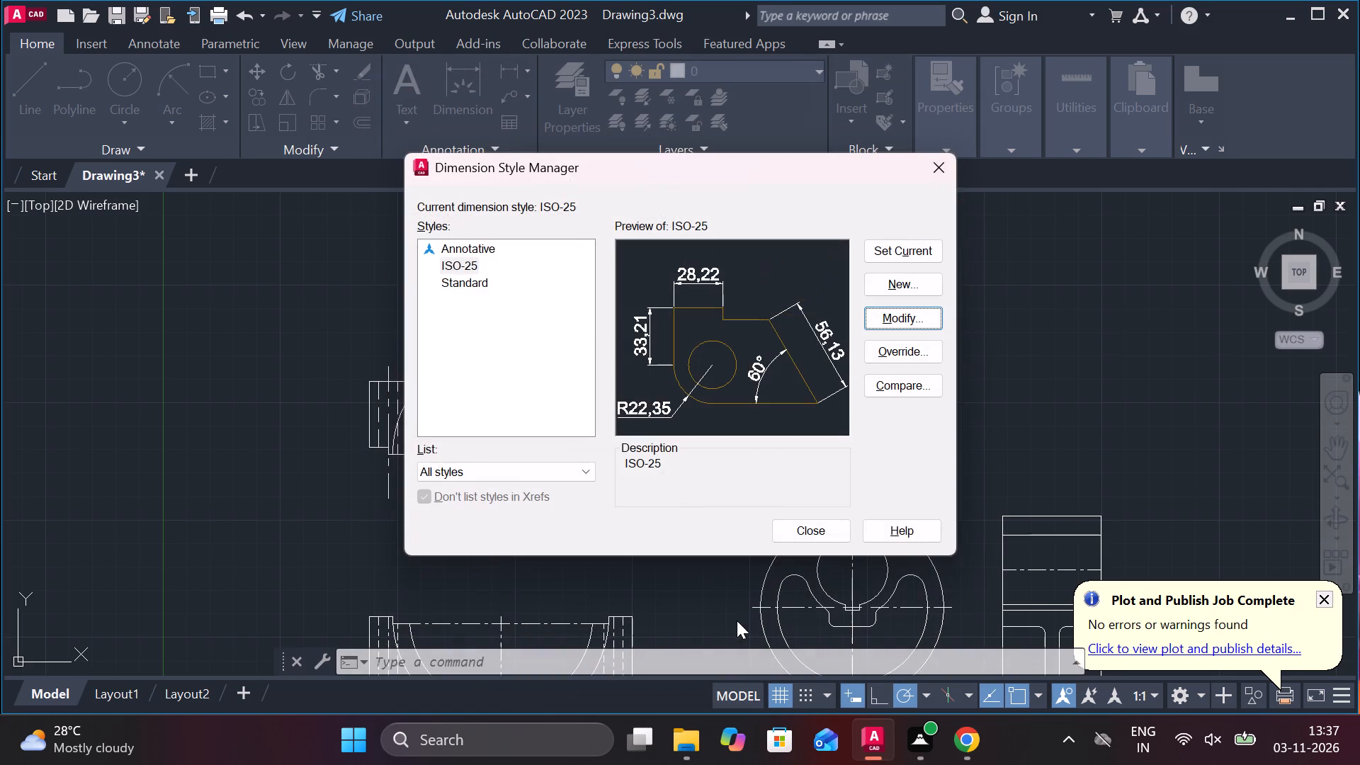
# Set ISO-25 as the current dimension style and close the Dimension Style Manager.
pyautogui.click(908, 244)
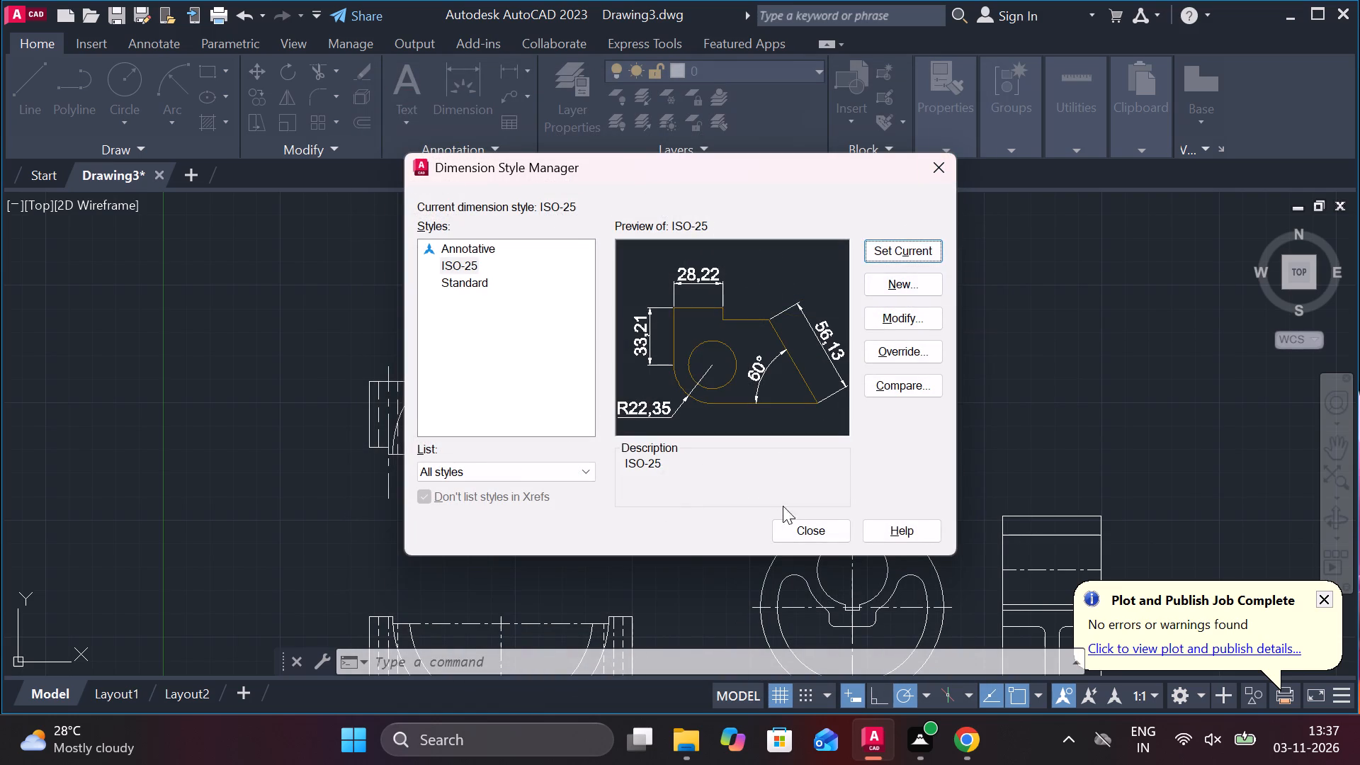
pyautogui.click(798, 519)
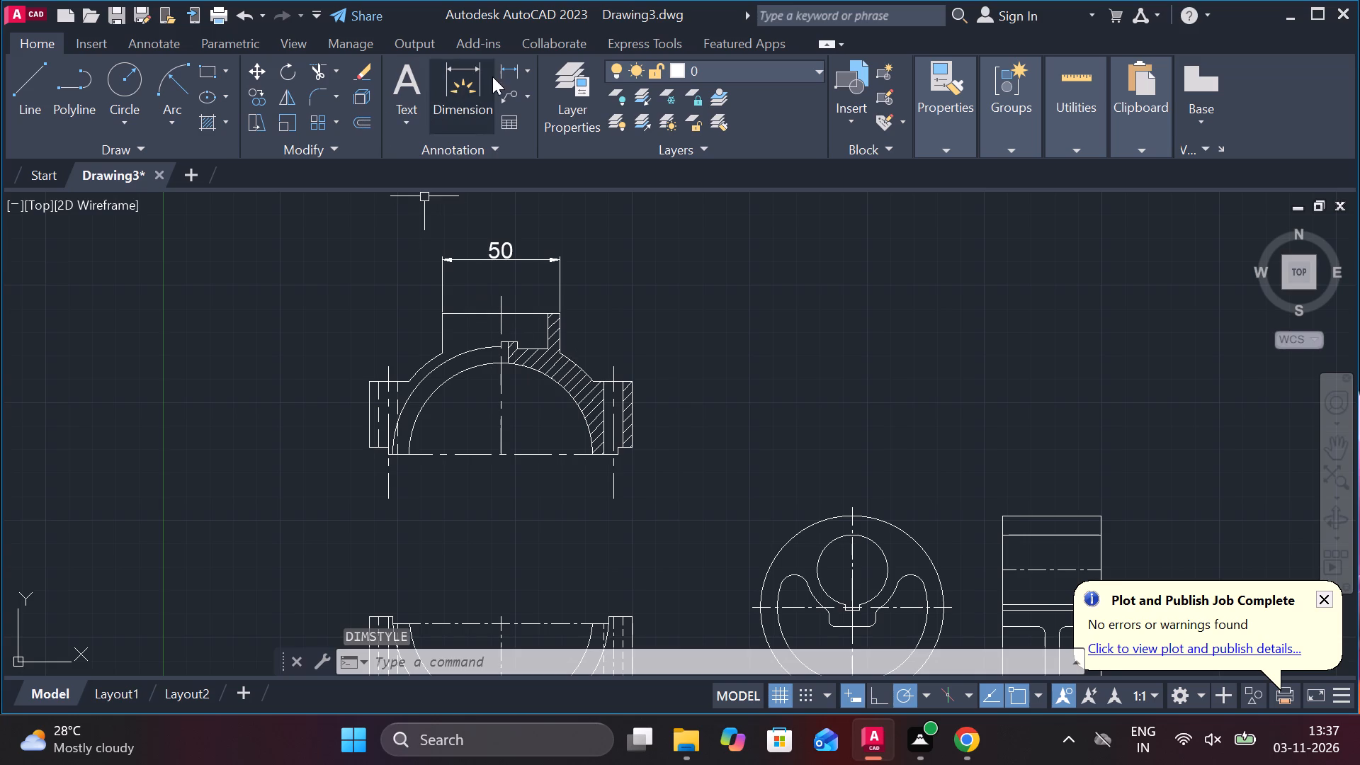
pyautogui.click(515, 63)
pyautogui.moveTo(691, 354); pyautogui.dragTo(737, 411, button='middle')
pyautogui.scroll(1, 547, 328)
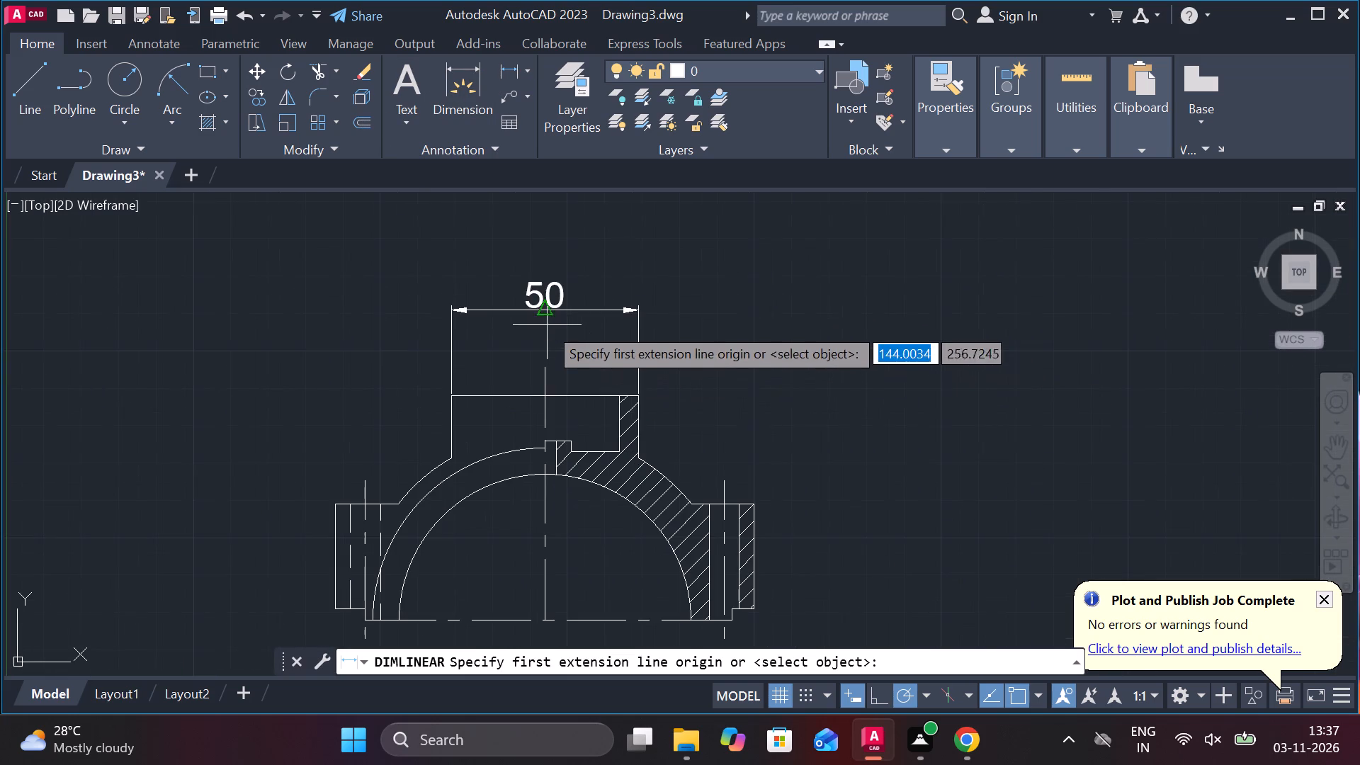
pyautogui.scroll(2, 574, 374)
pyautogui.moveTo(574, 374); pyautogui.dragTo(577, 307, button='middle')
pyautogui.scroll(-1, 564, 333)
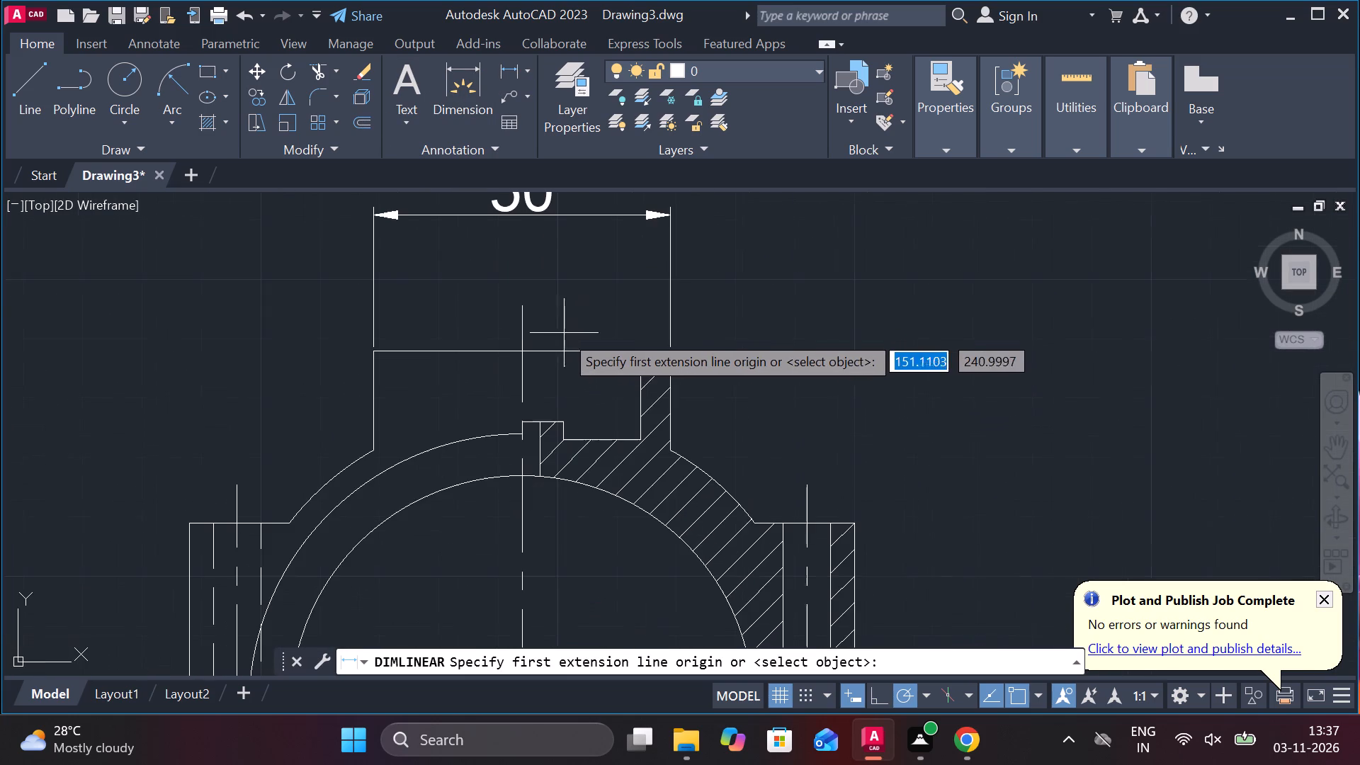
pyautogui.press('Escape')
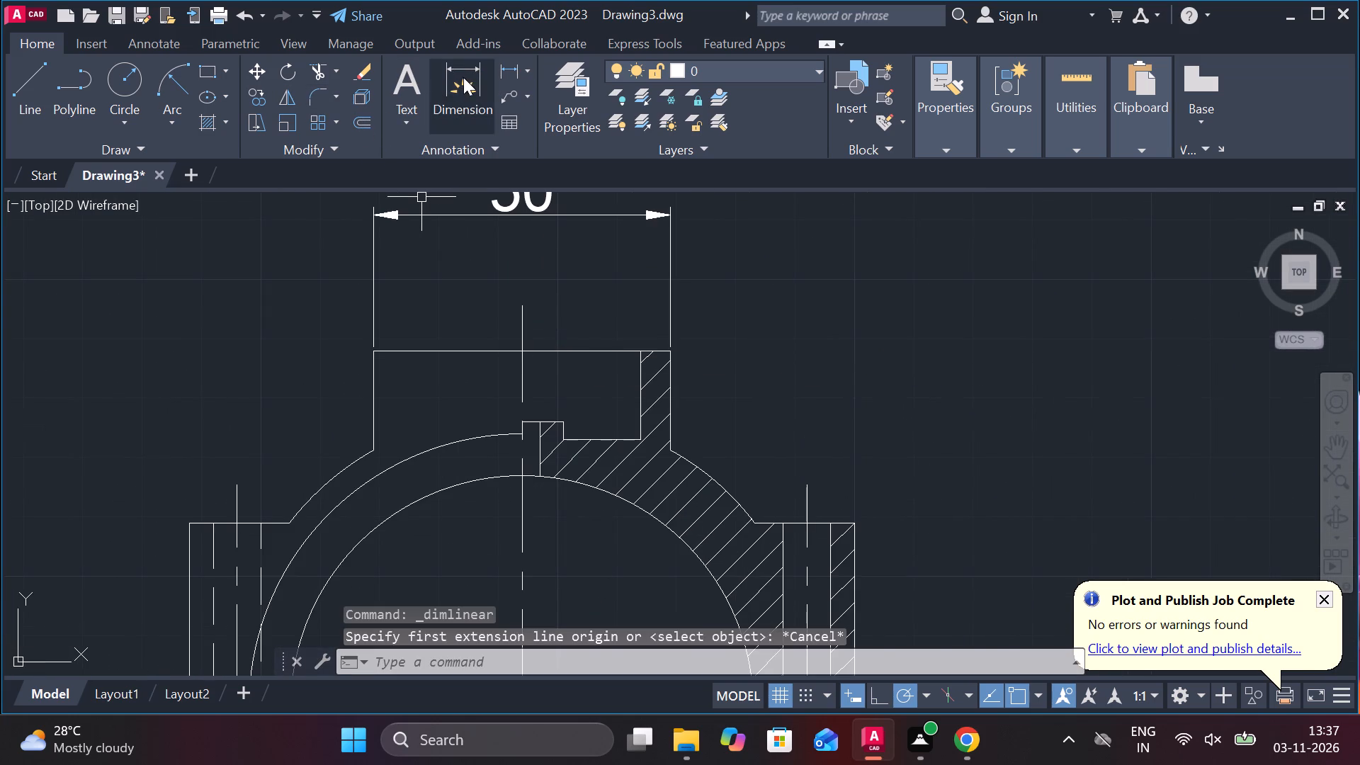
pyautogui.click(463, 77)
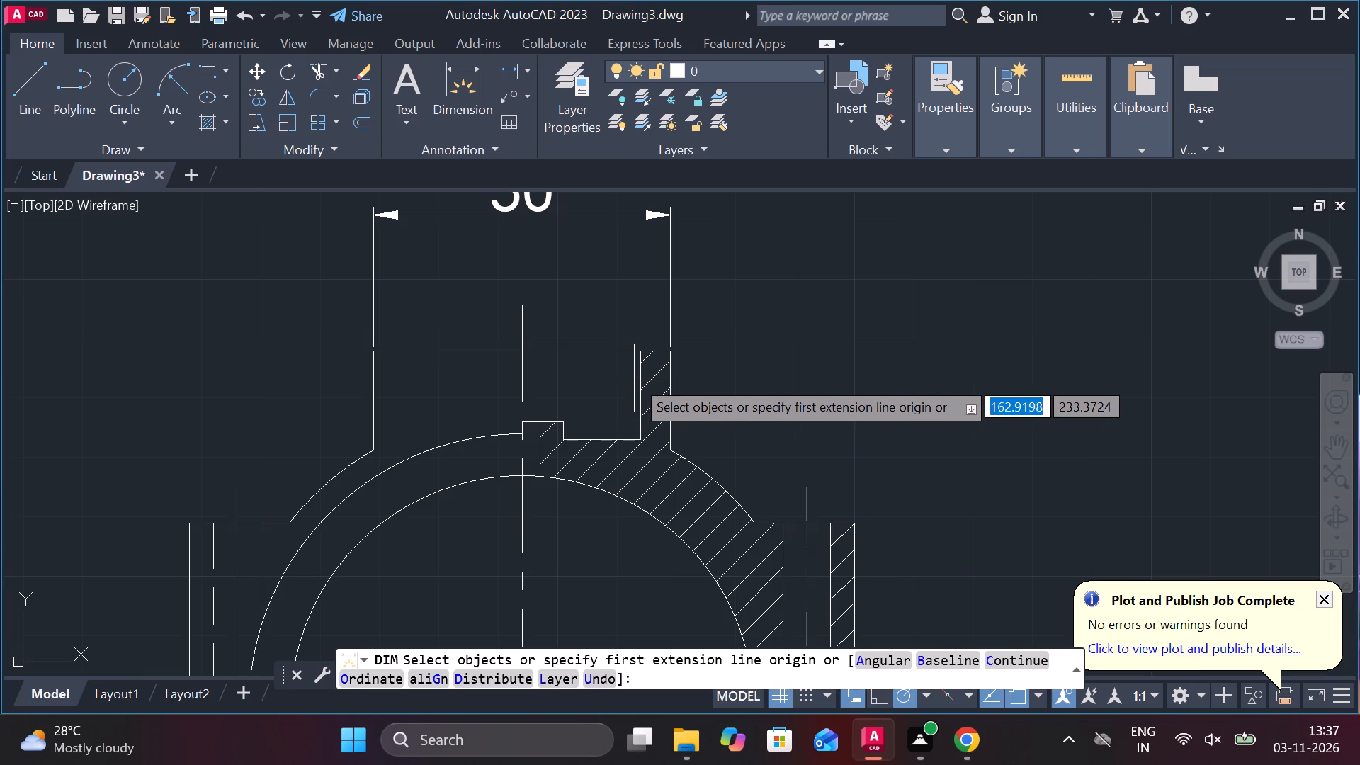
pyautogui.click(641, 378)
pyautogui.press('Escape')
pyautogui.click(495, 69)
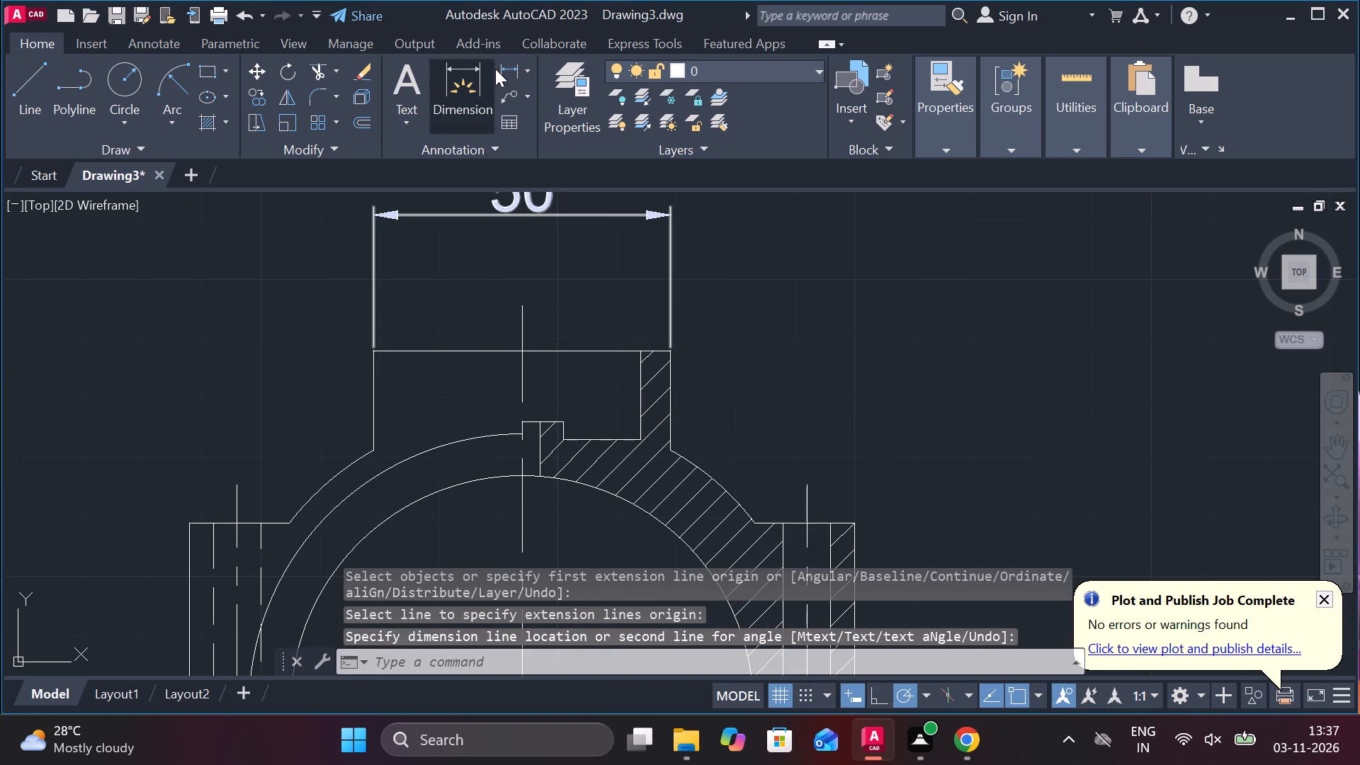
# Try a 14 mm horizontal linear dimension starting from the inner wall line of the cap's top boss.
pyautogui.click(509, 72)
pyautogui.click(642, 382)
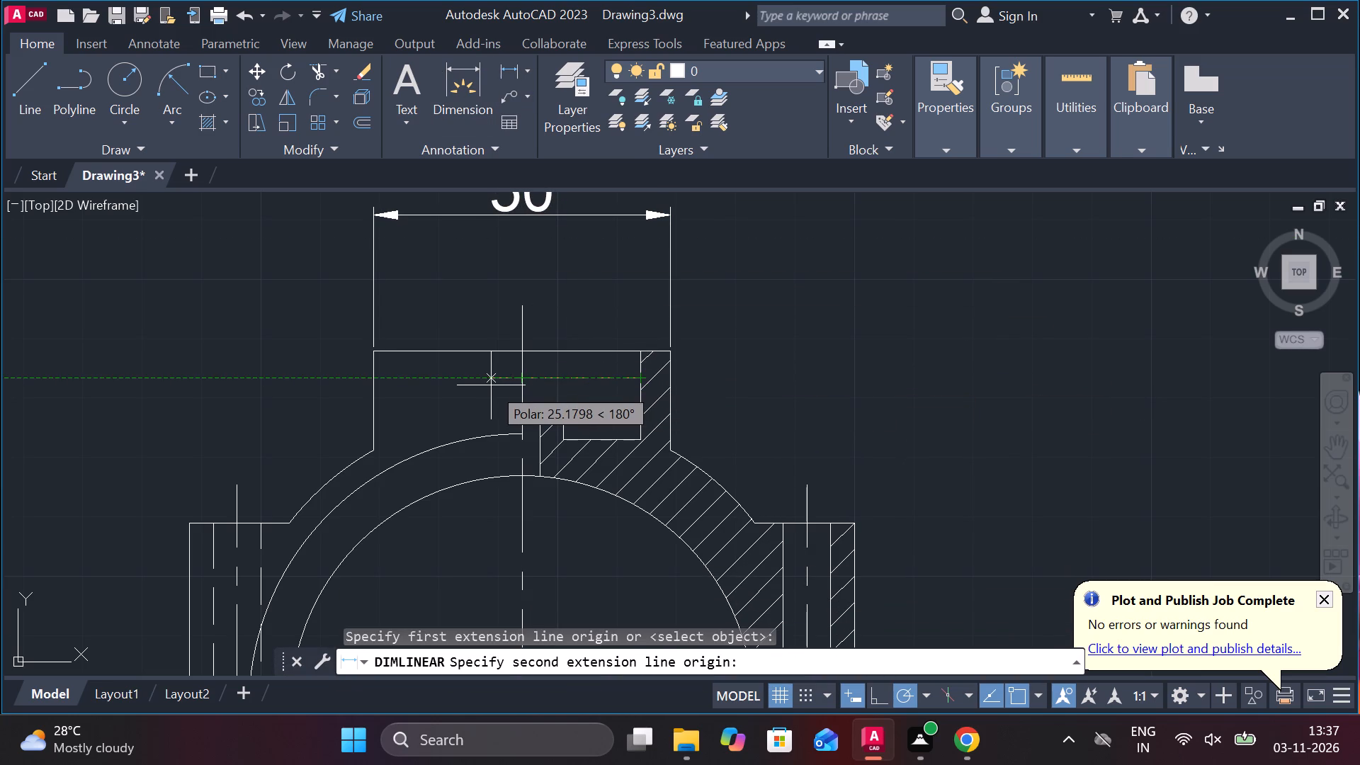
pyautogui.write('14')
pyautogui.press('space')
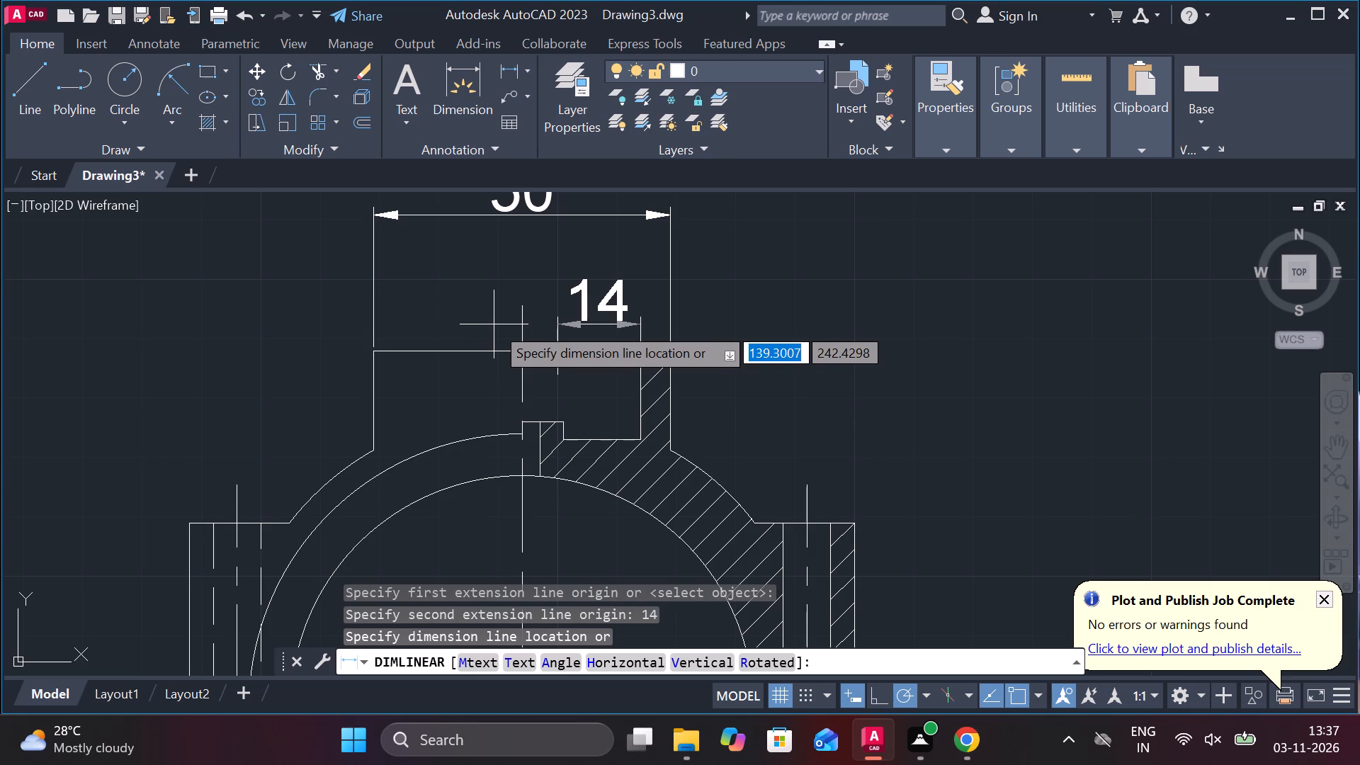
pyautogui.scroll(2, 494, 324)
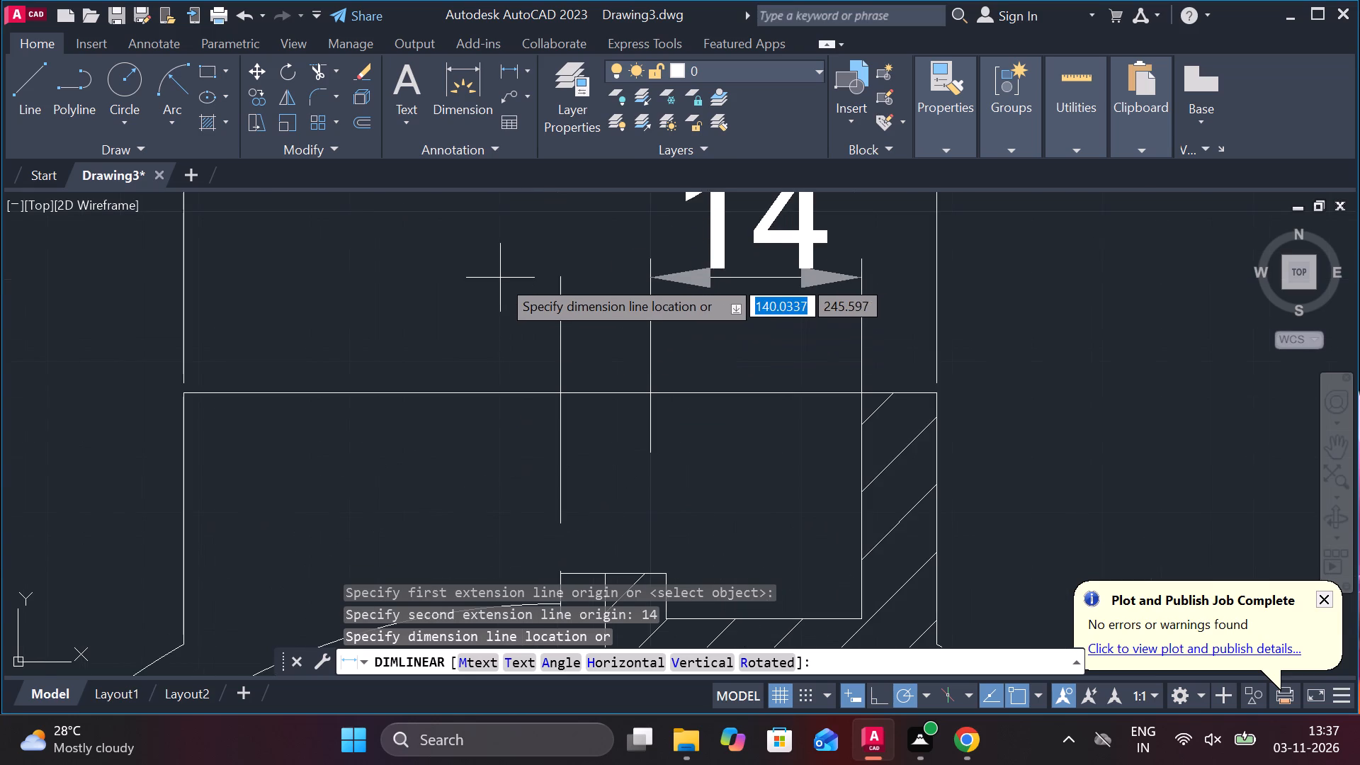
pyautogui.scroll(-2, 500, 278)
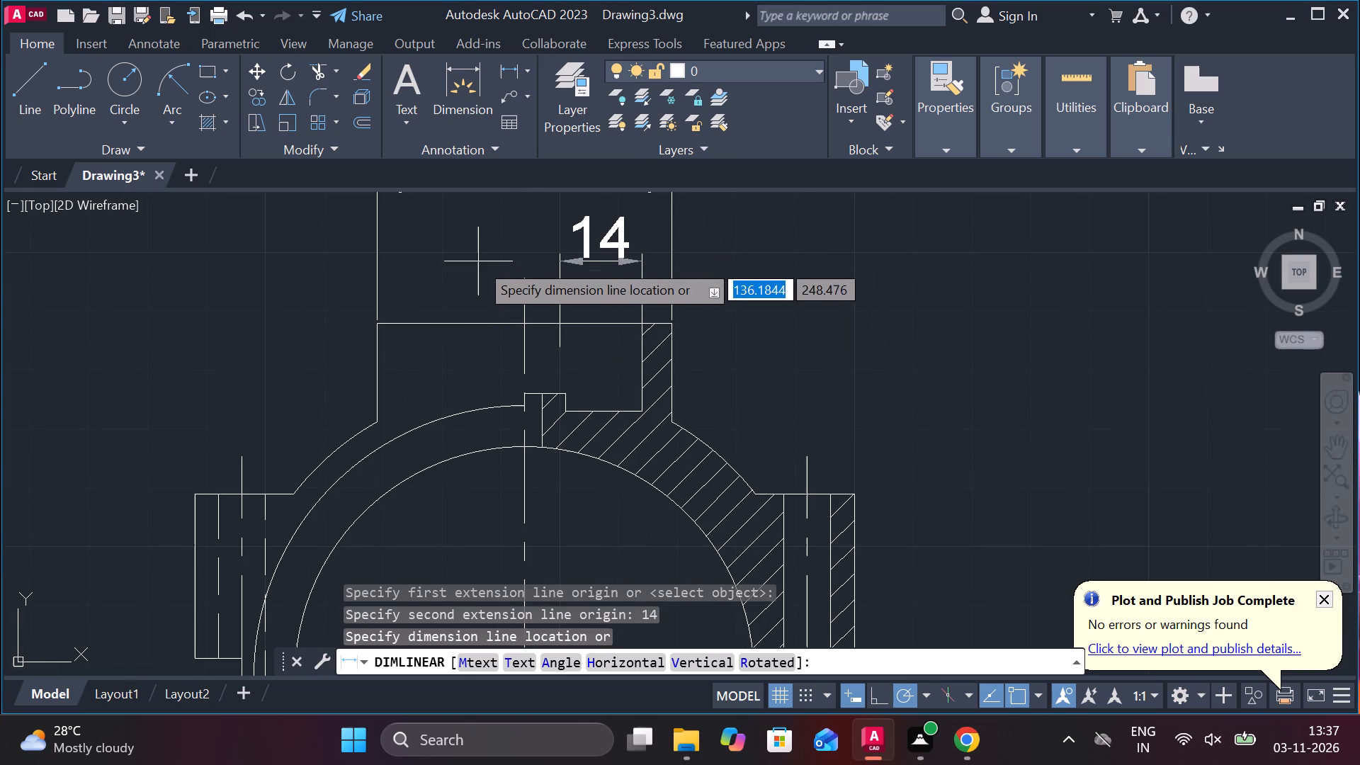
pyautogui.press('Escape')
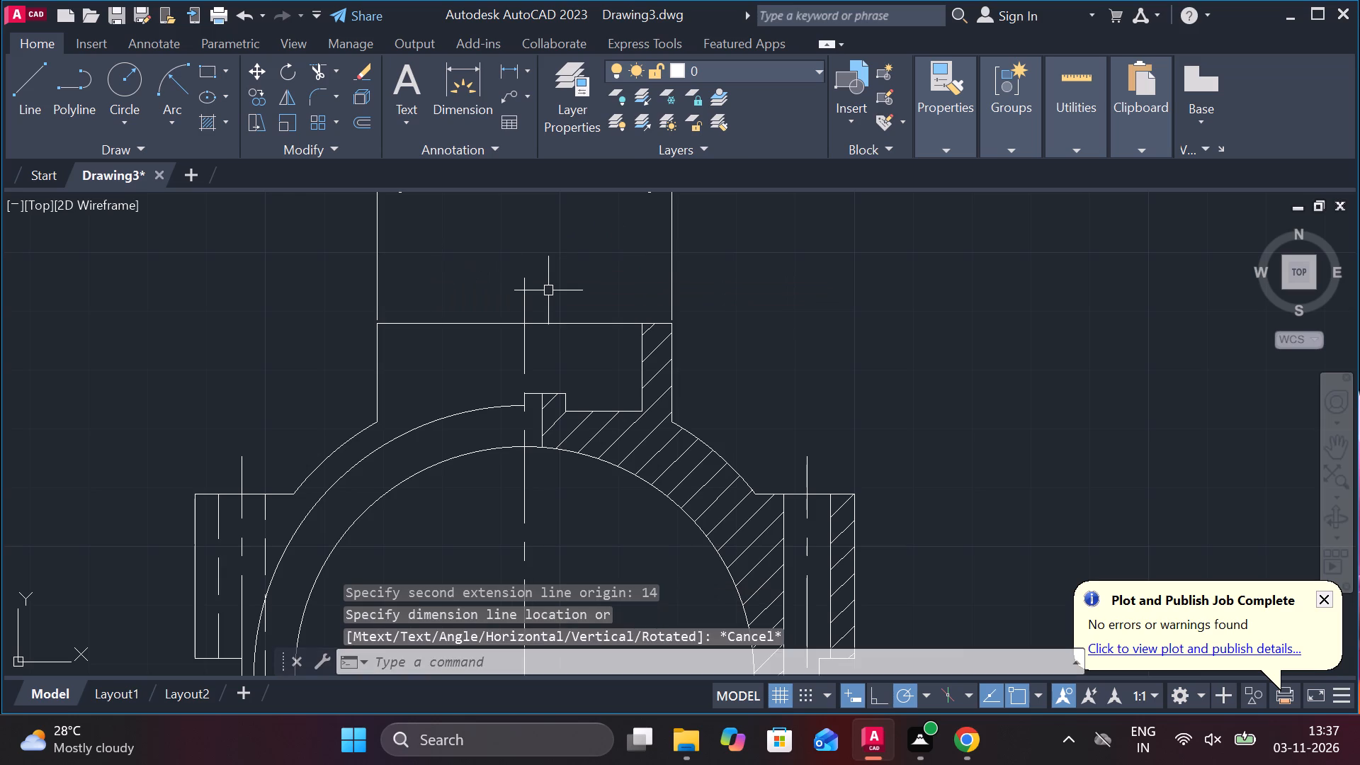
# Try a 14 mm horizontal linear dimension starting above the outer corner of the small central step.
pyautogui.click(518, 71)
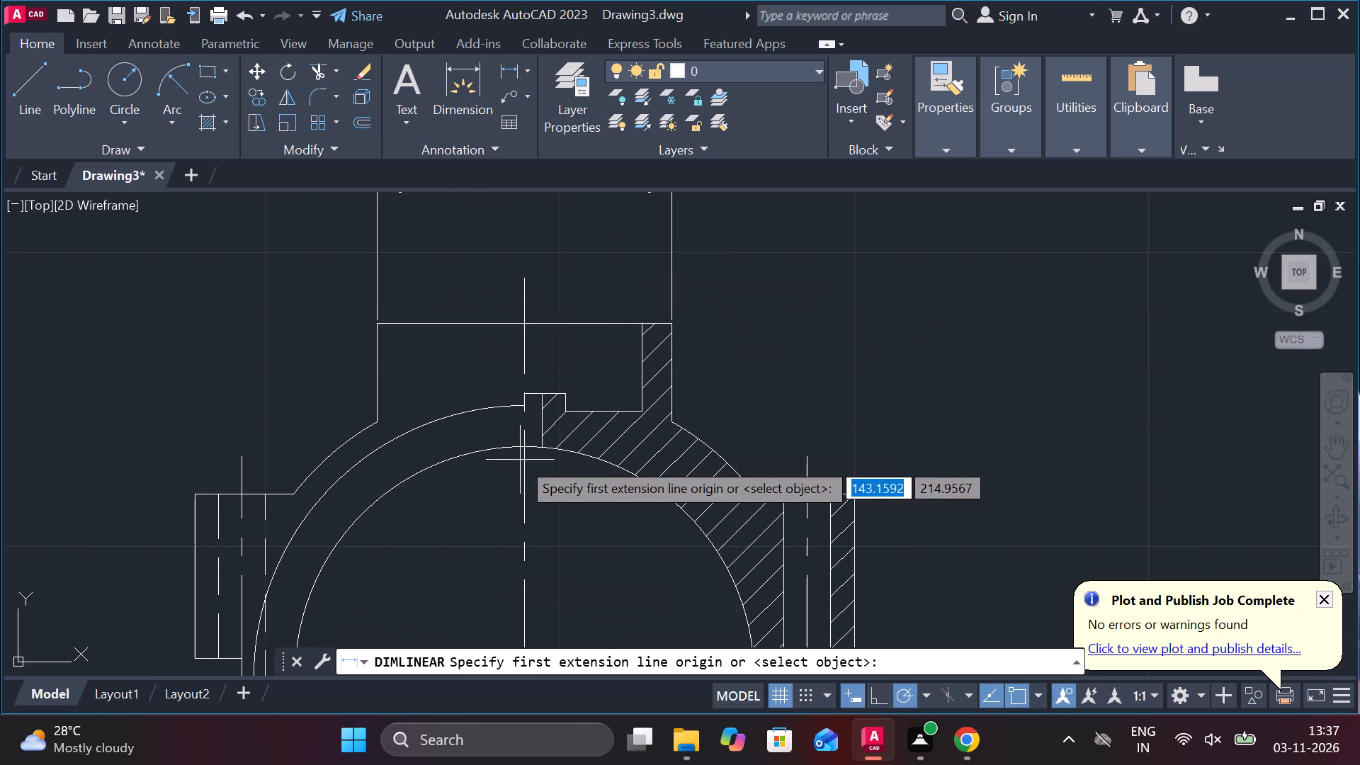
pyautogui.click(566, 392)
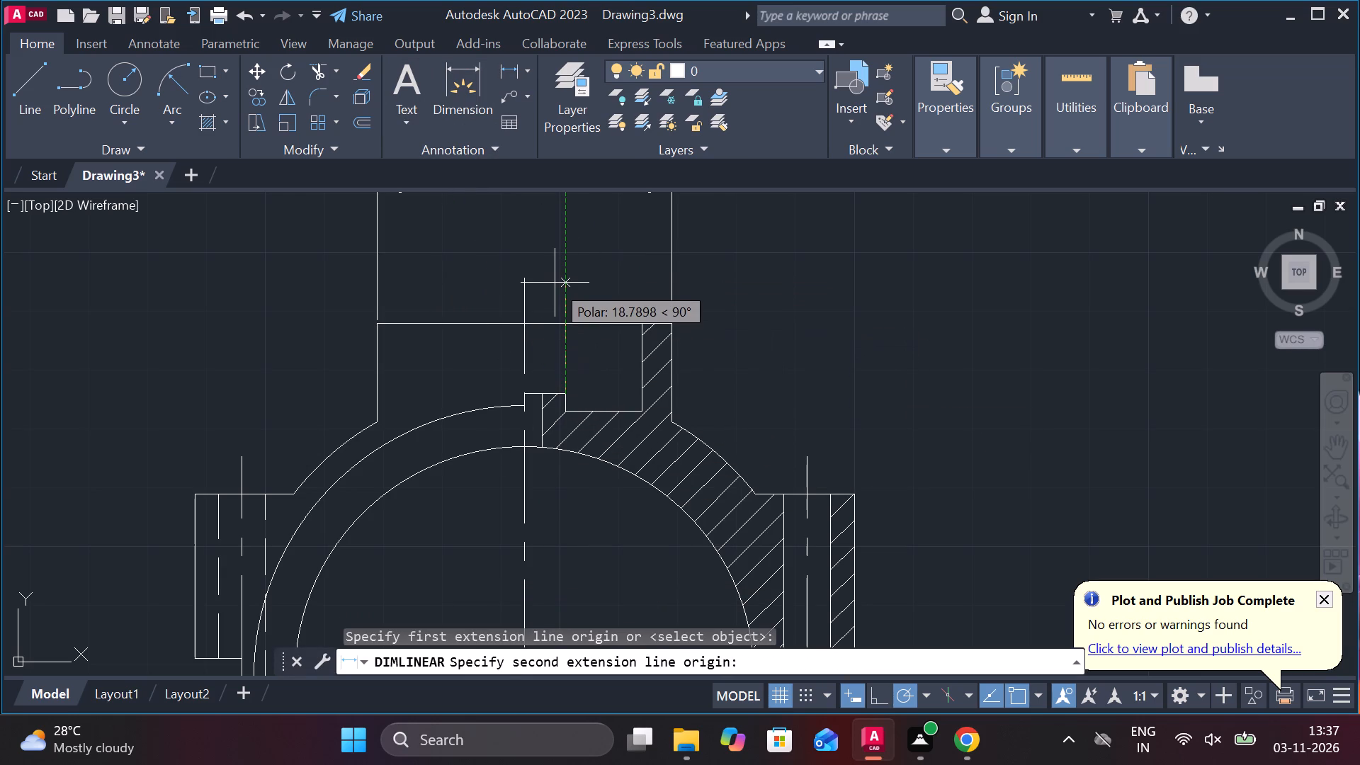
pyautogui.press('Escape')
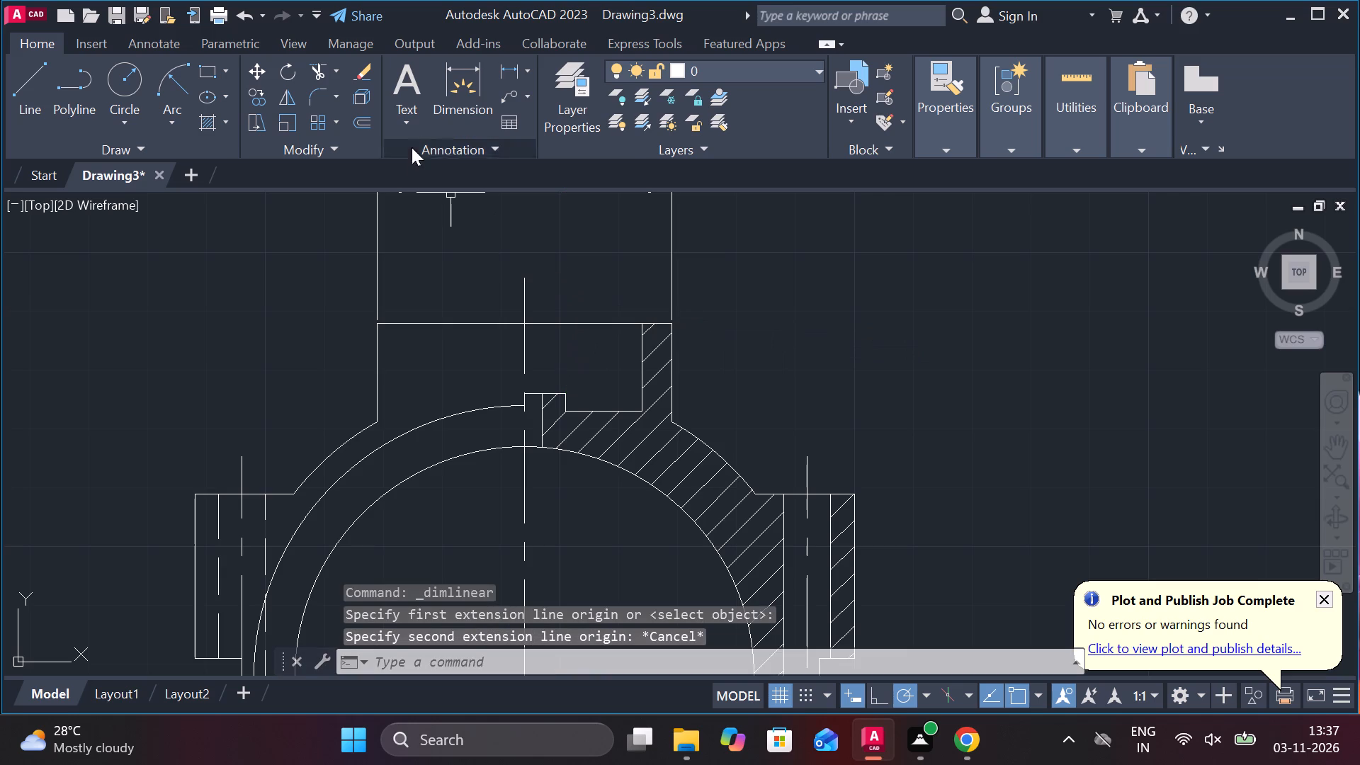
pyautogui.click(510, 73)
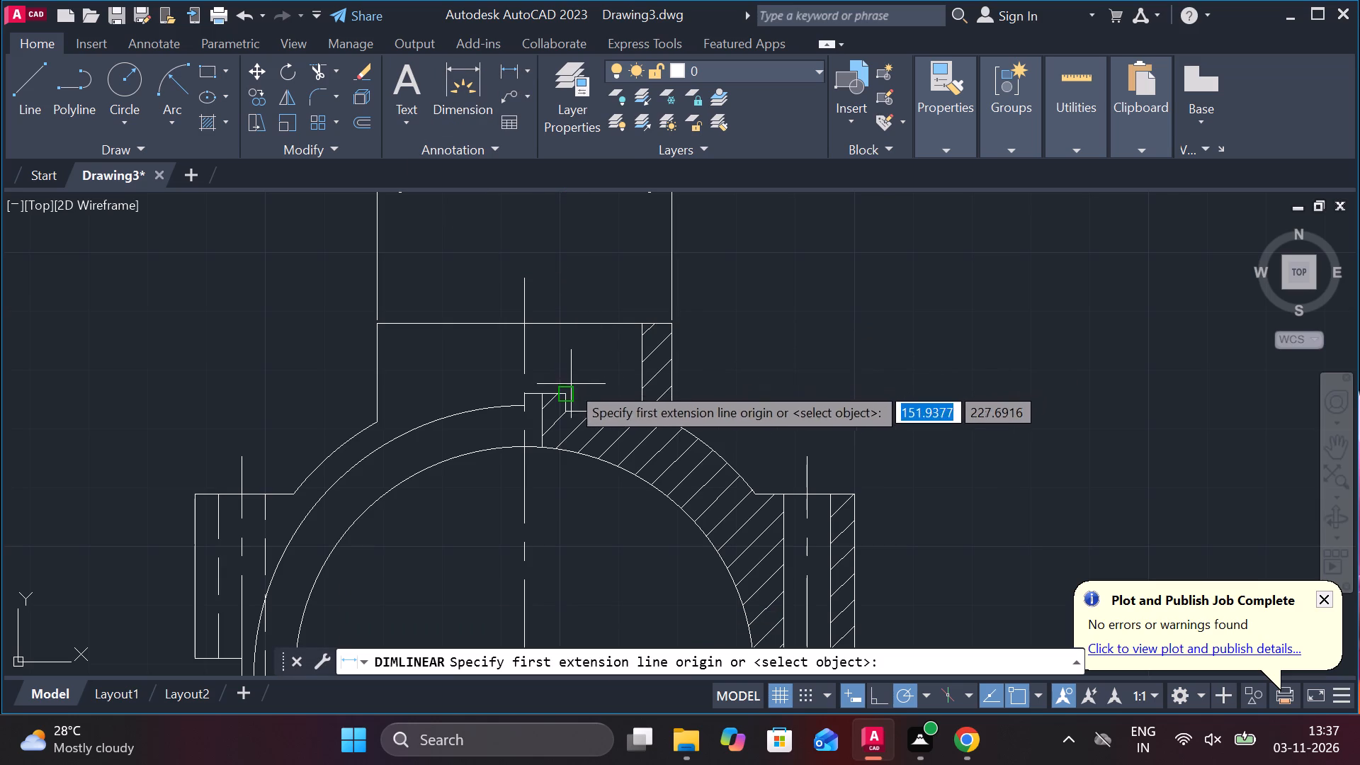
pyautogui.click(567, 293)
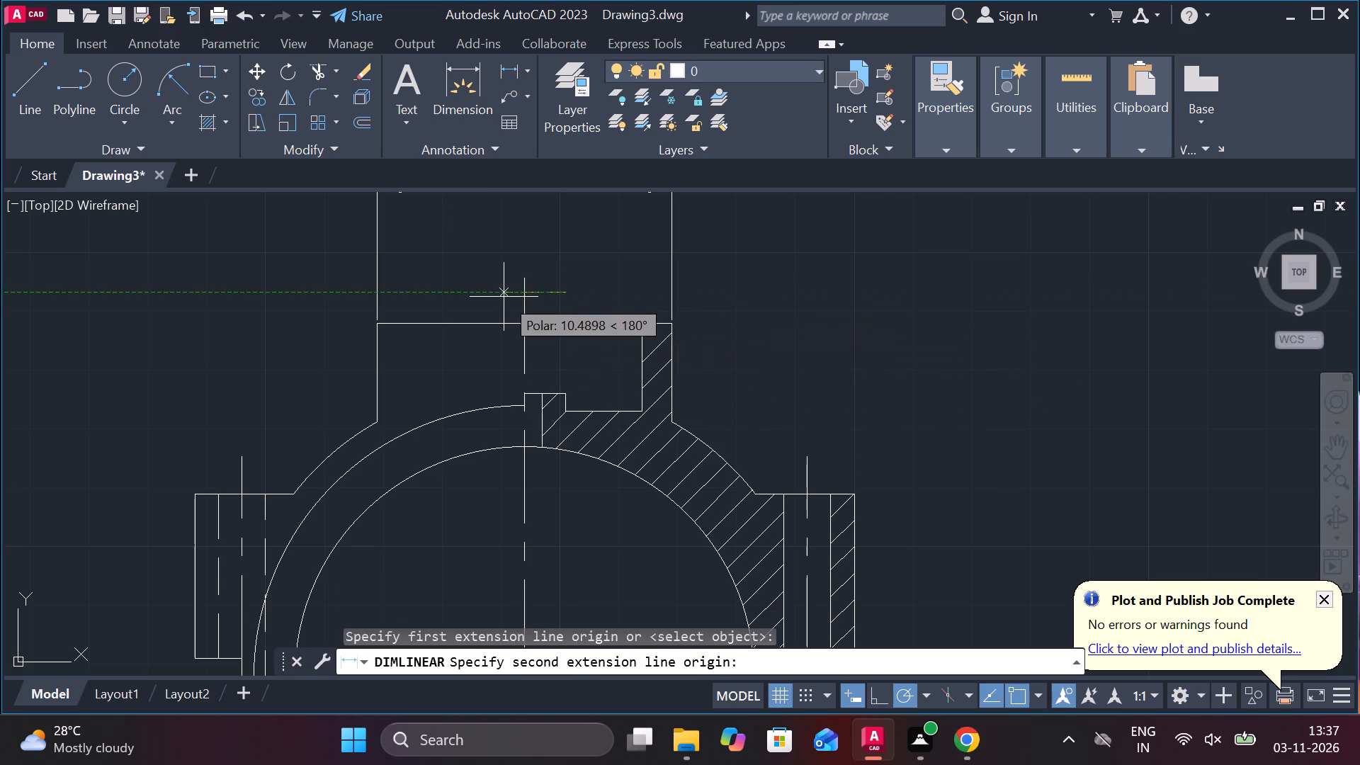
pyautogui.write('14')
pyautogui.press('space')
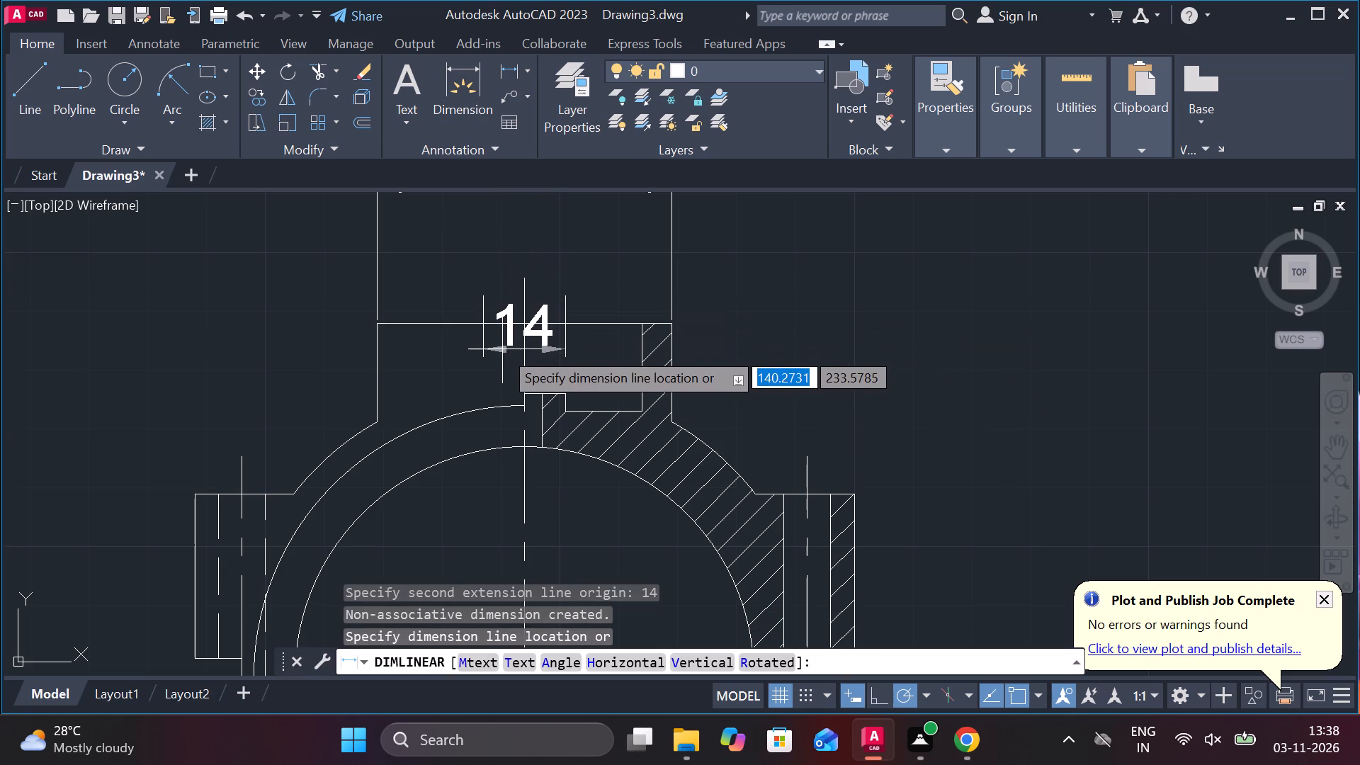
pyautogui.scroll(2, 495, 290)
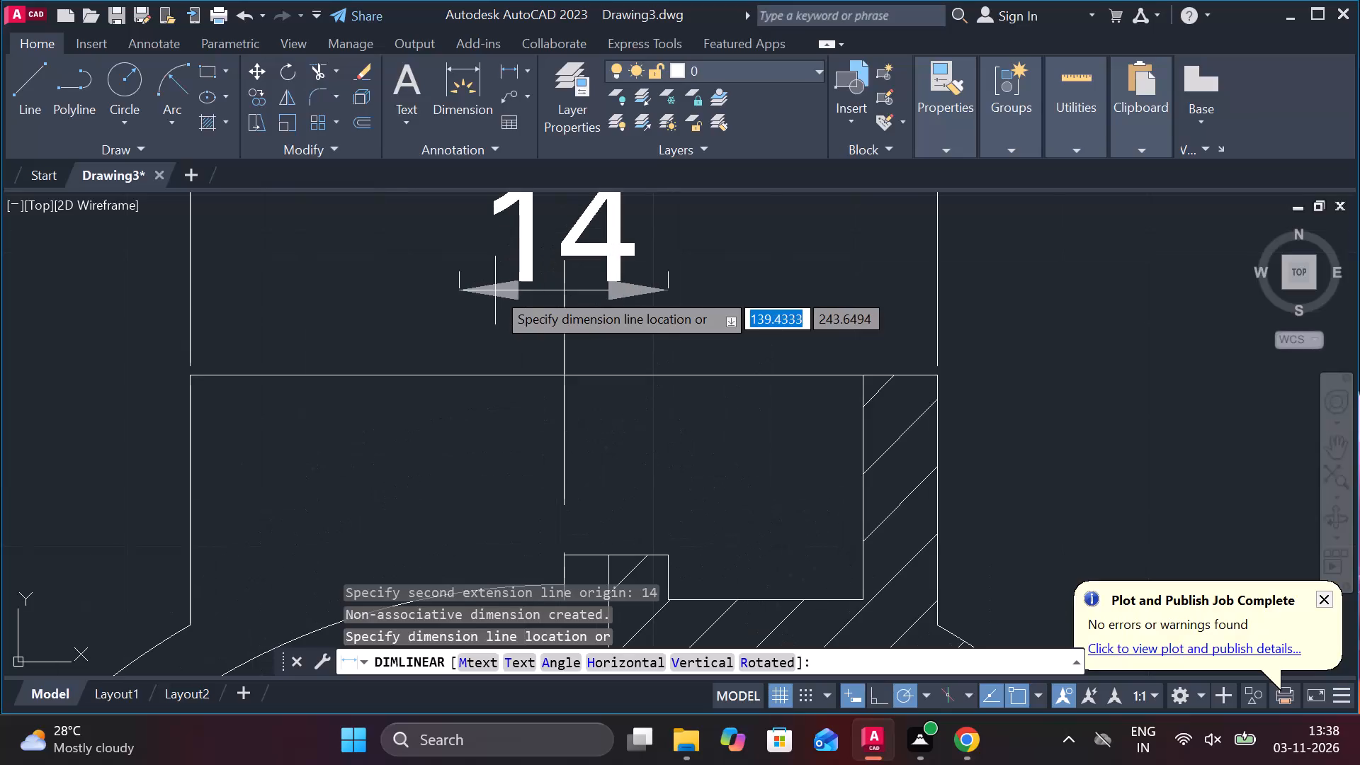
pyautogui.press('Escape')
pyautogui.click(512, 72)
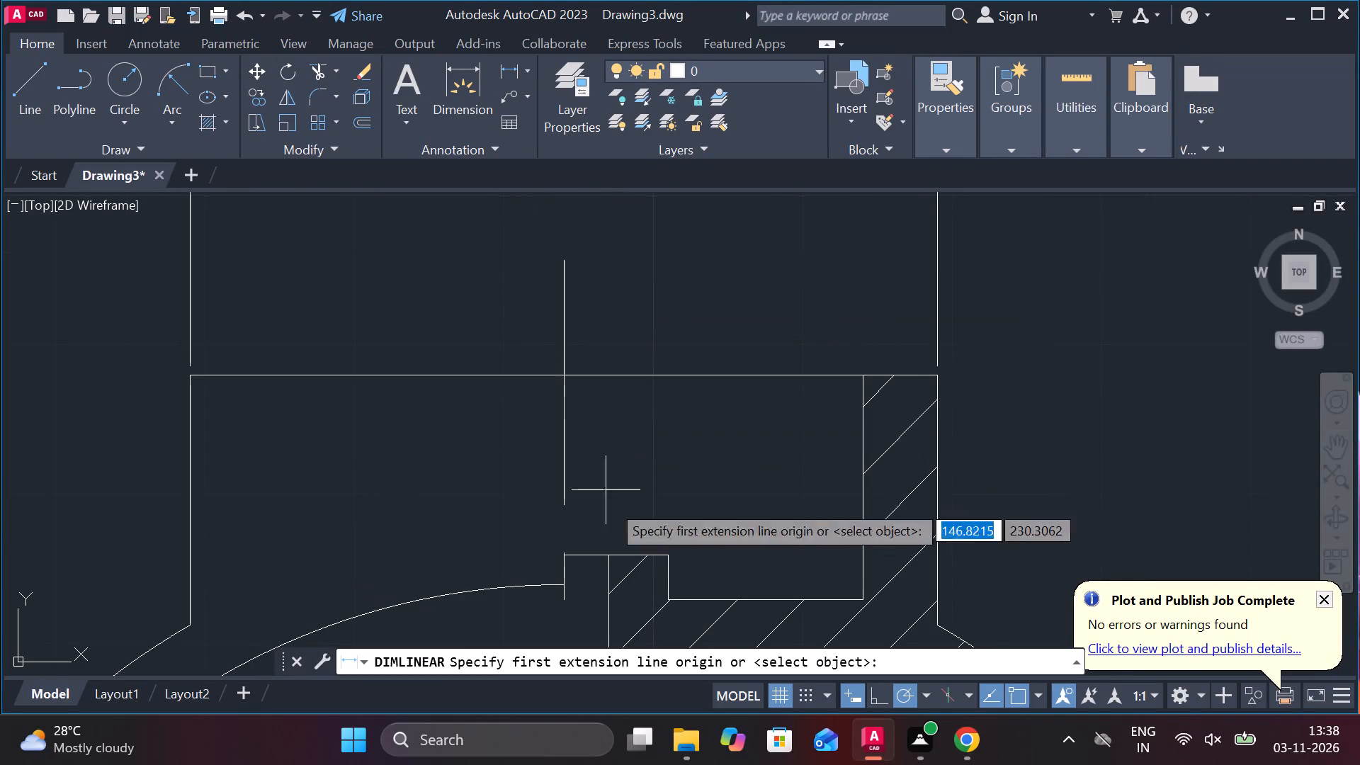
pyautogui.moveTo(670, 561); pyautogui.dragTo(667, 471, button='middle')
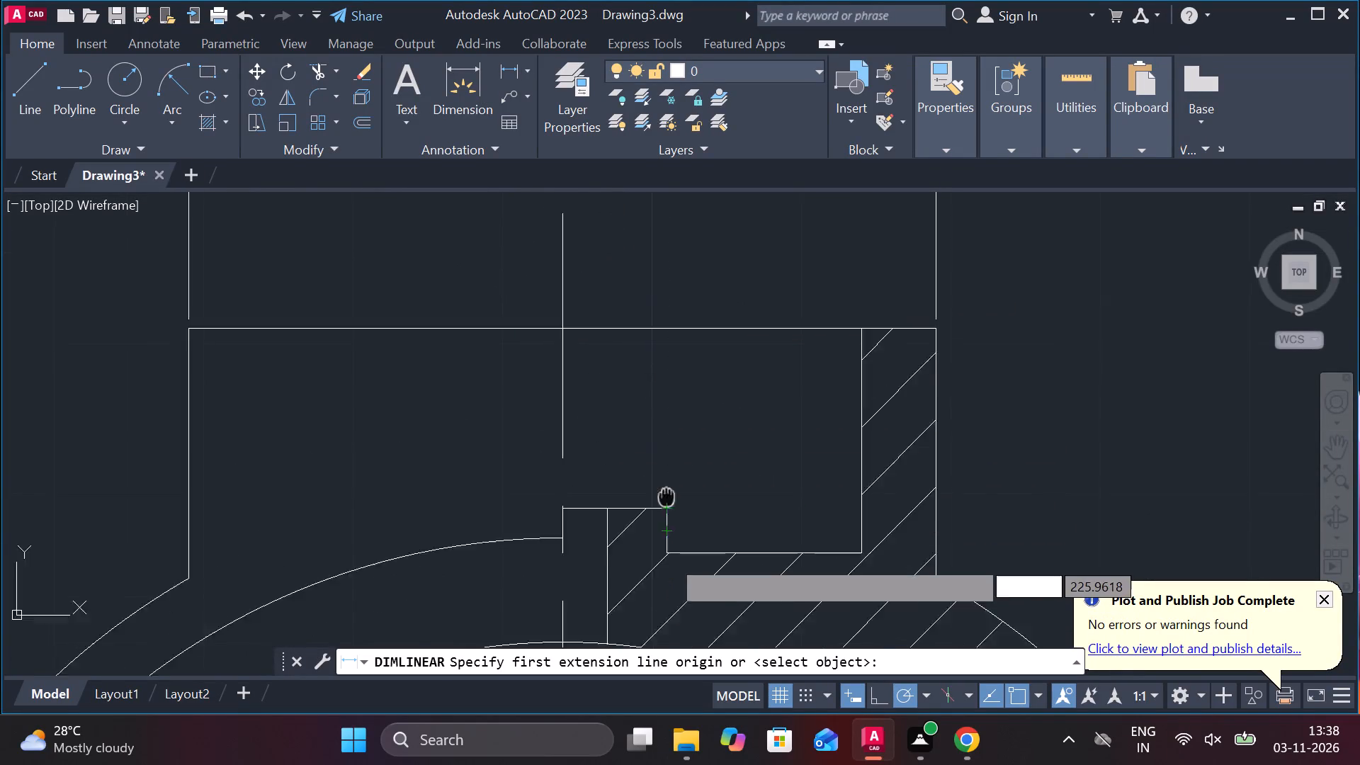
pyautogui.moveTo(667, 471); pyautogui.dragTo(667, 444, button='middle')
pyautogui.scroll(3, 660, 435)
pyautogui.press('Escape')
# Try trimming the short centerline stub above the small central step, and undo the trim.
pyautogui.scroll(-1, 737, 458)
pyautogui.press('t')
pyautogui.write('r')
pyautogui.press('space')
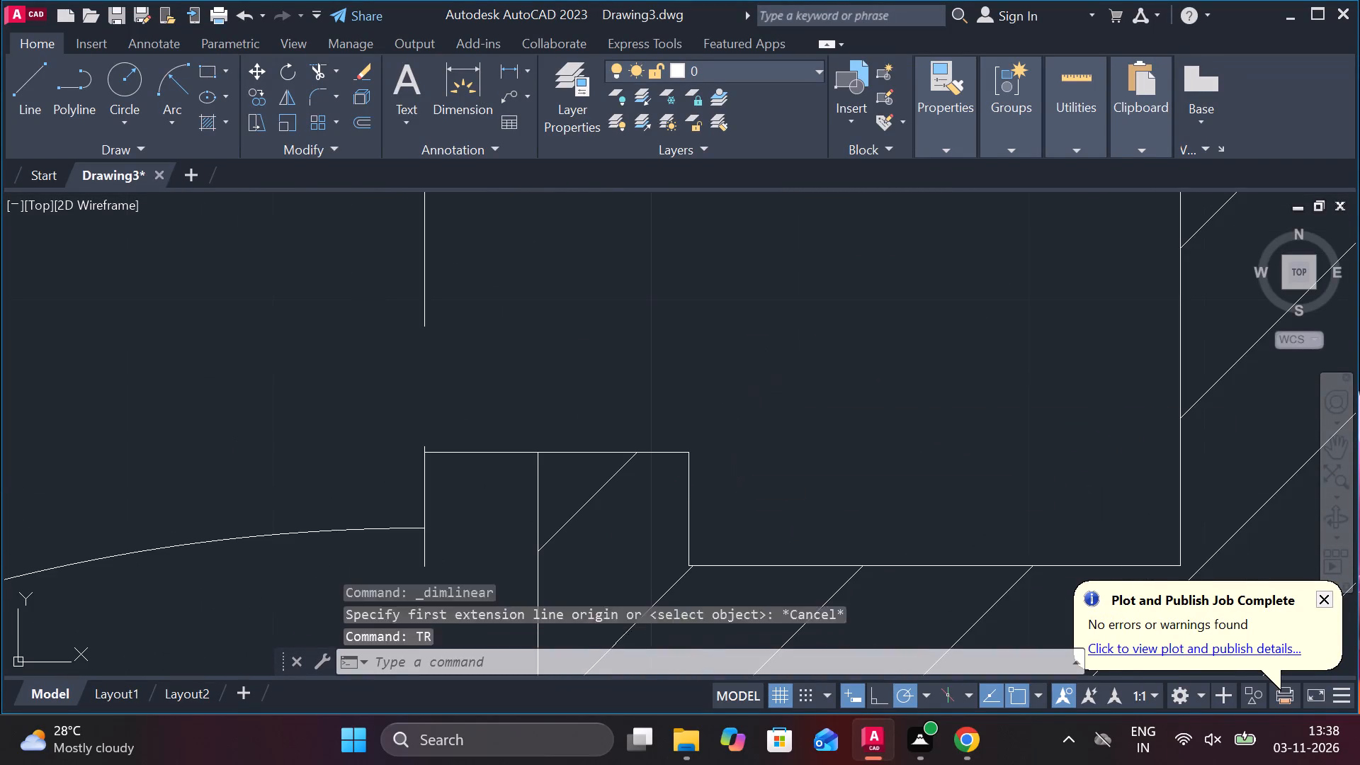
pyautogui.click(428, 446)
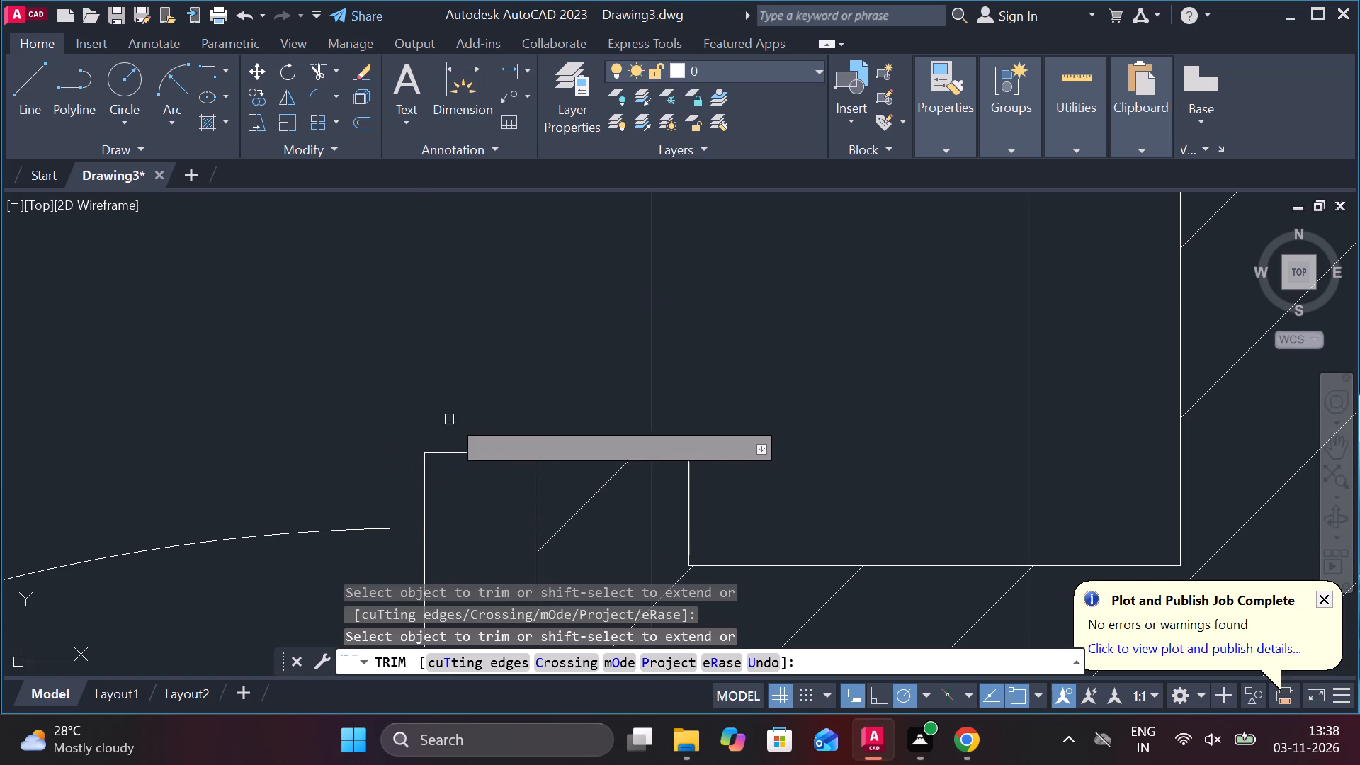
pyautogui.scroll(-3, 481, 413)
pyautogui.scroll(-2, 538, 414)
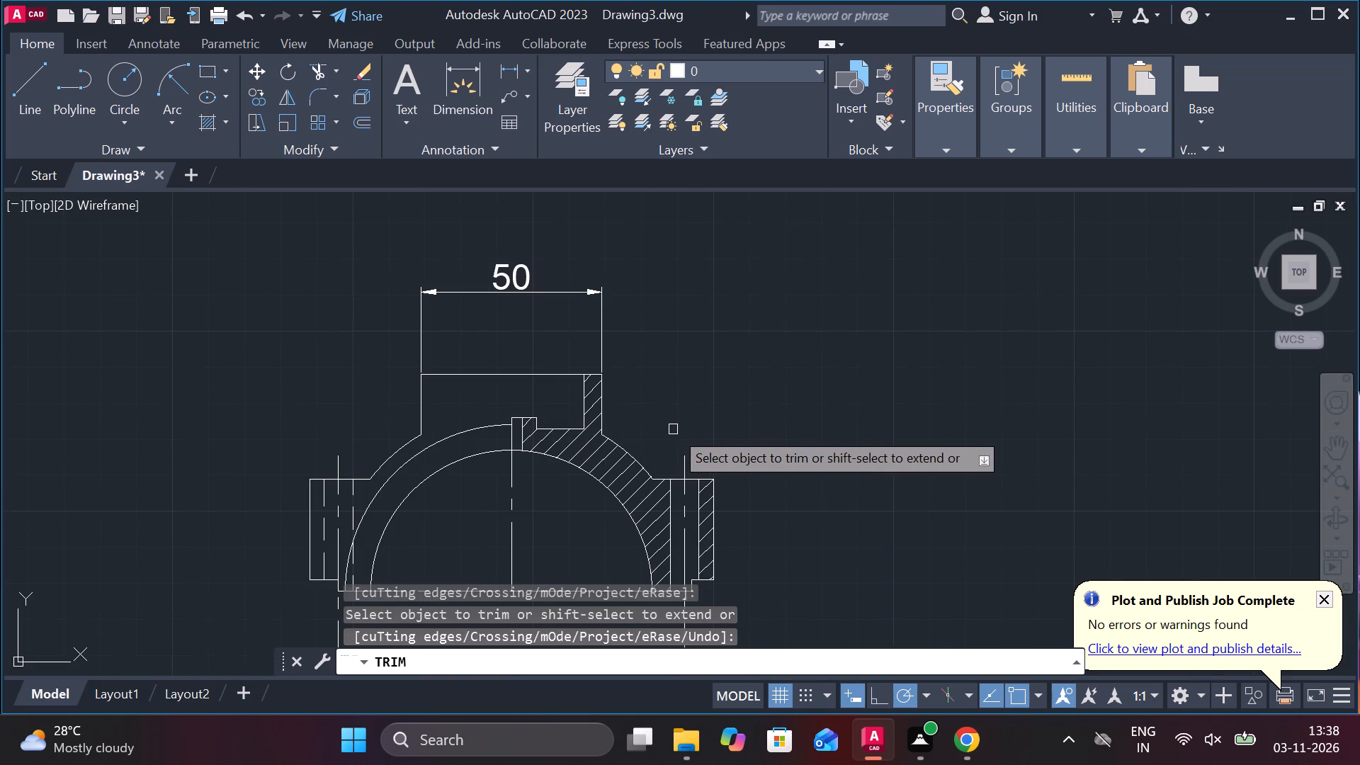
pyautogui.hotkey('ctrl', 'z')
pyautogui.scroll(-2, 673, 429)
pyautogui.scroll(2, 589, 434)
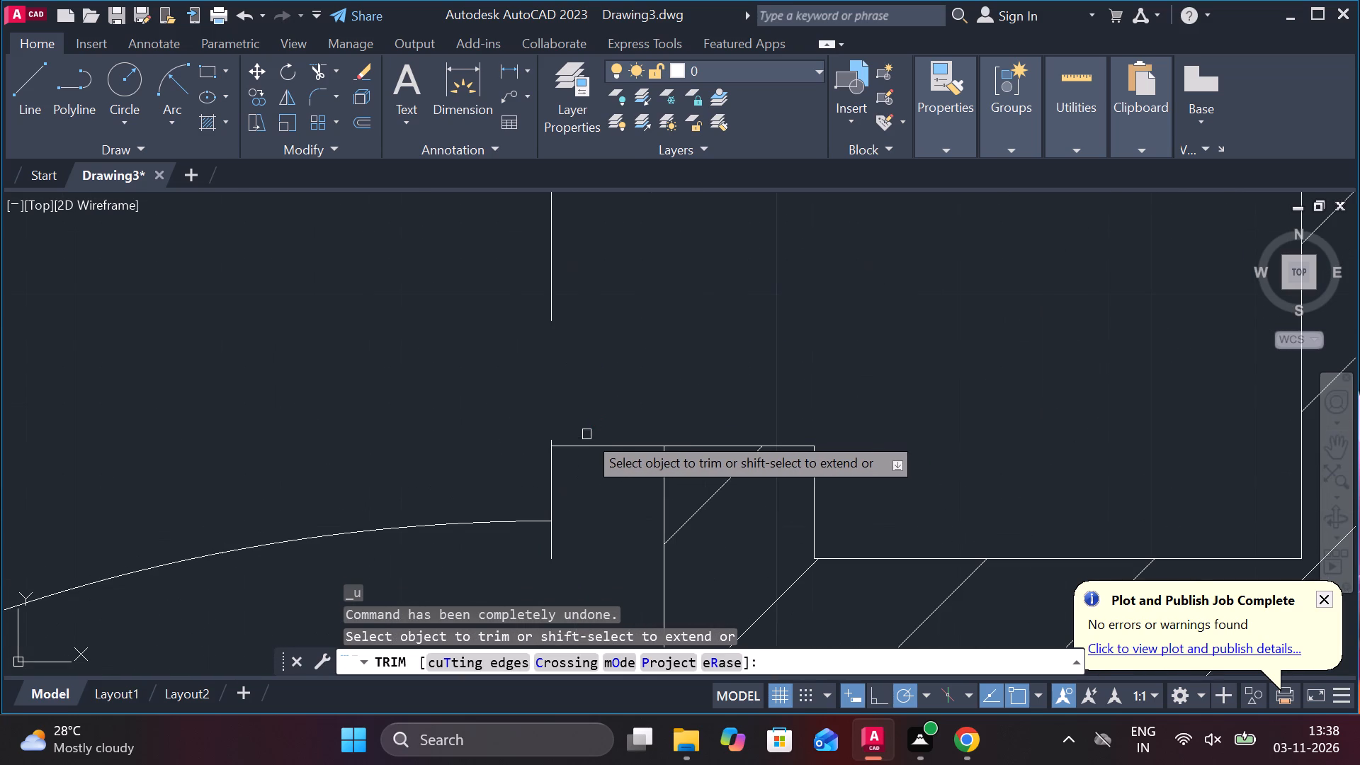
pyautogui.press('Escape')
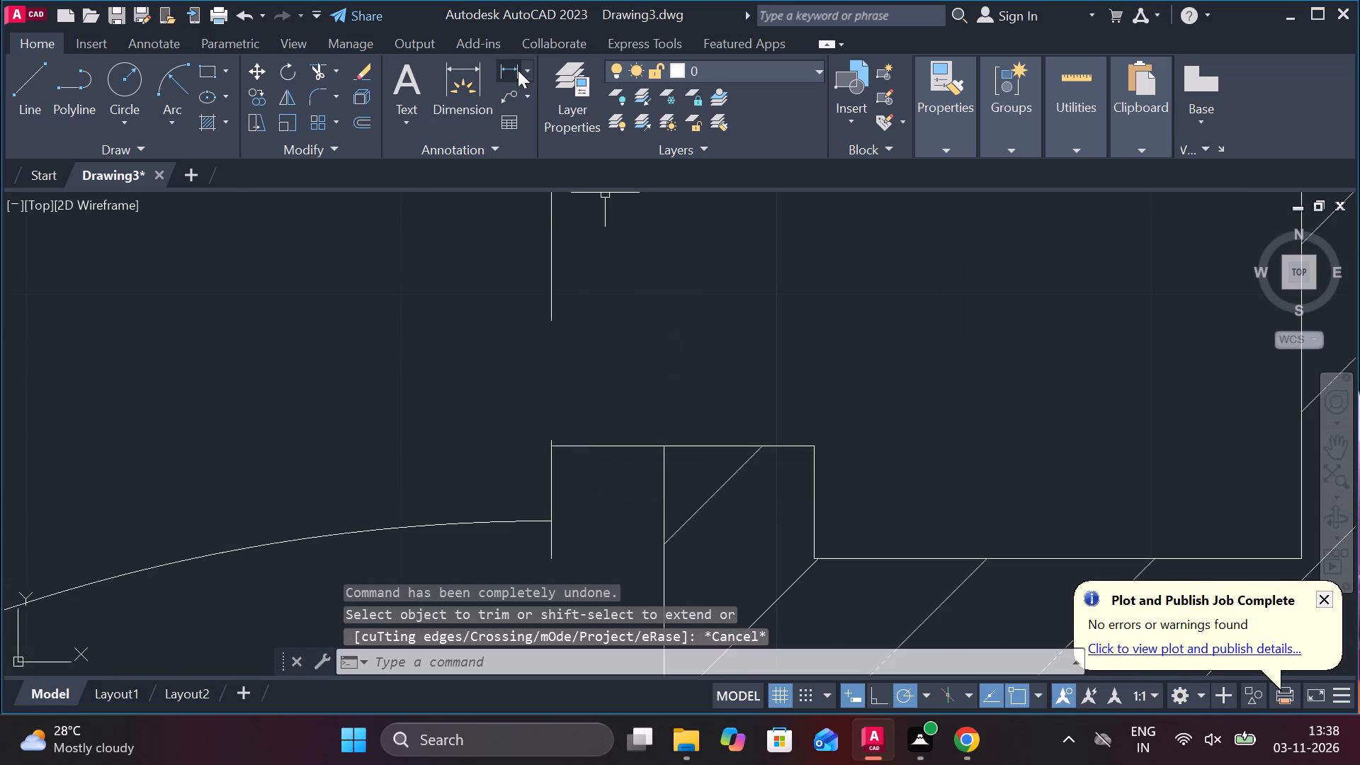
# Add a 14 mm horizontal linear dimension from the small central step's upper outer corner across the centerline, placed just above the step.
pyautogui.click(511, 70)
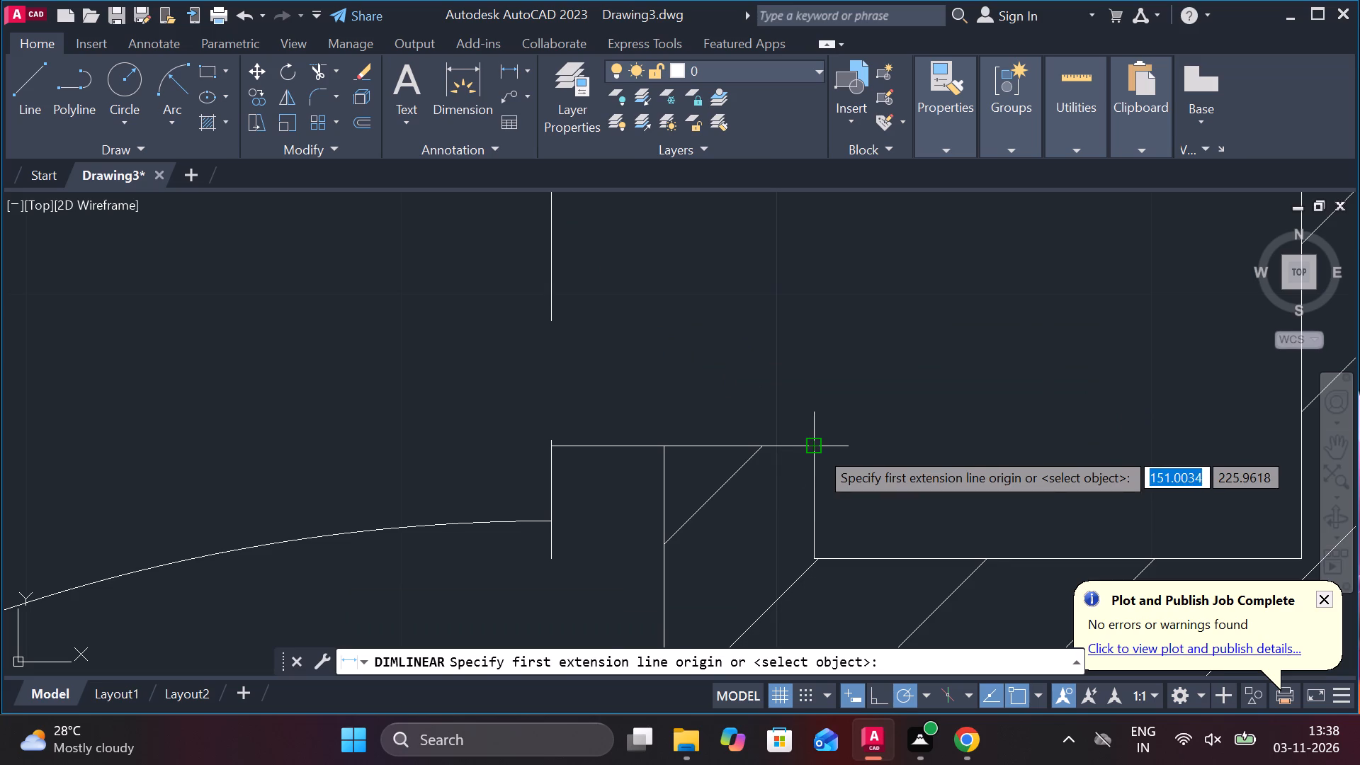
pyautogui.click(818, 449)
pyautogui.write('14')
pyautogui.press('space')
pyautogui.scroll(-1, 454, 450)
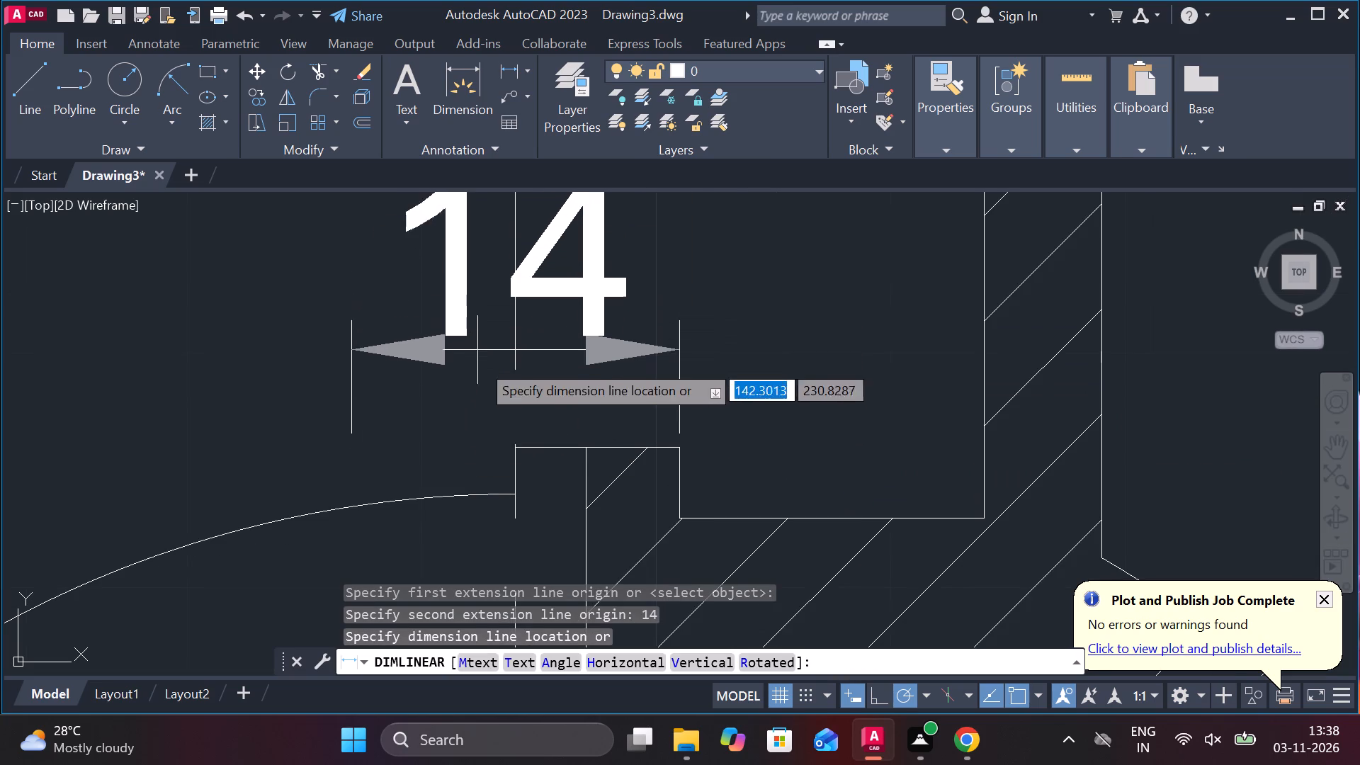
pyautogui.moveTo(489, 373); pyautogui.dragTo(514, 608, button='middle')
pyautogui.scroll(-2, 500, 570)
pyautogui.moveTo(504, 481); pyautogui.dragTo(601, 135, button='middle')
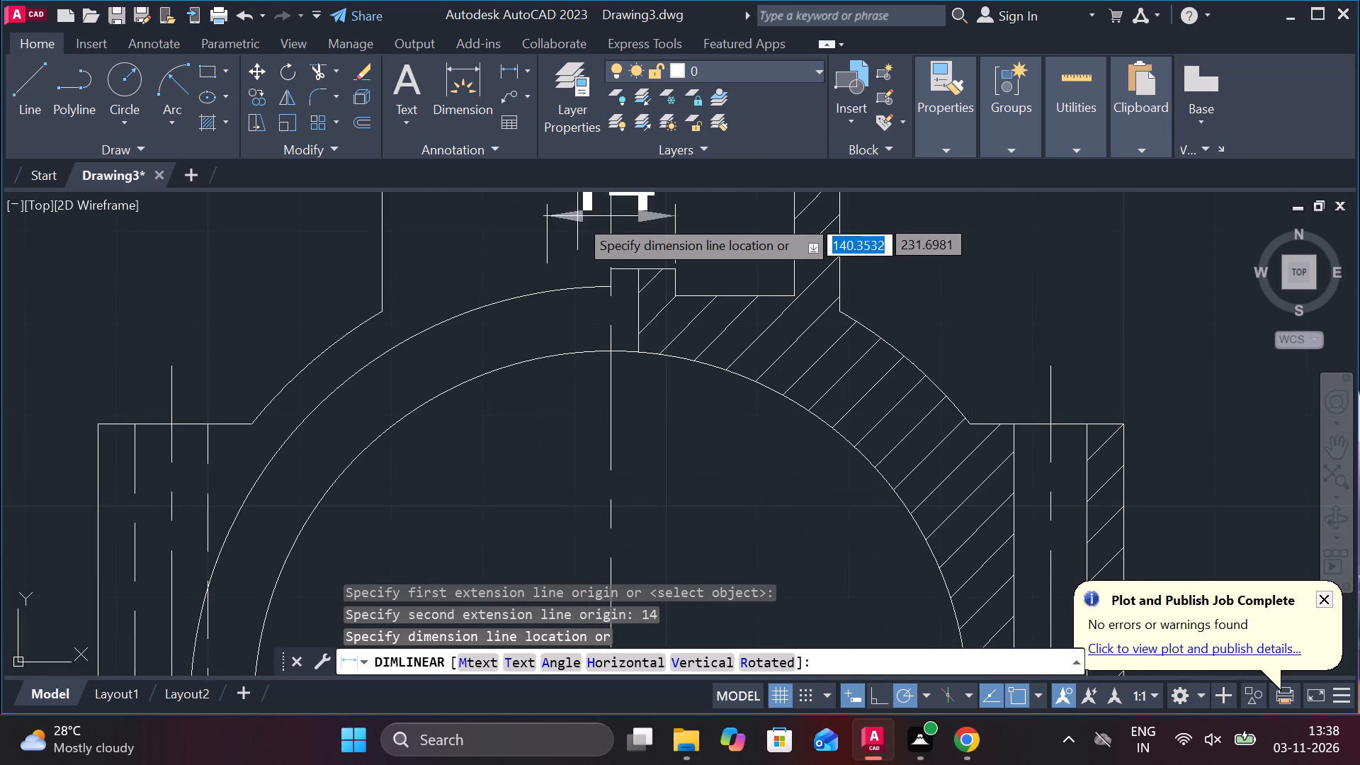
pyautogui.moveTo(576, 239); pyautogui.dragTo(557, 289, button='middle')
pyautogui.scroll(1, 556, 289)
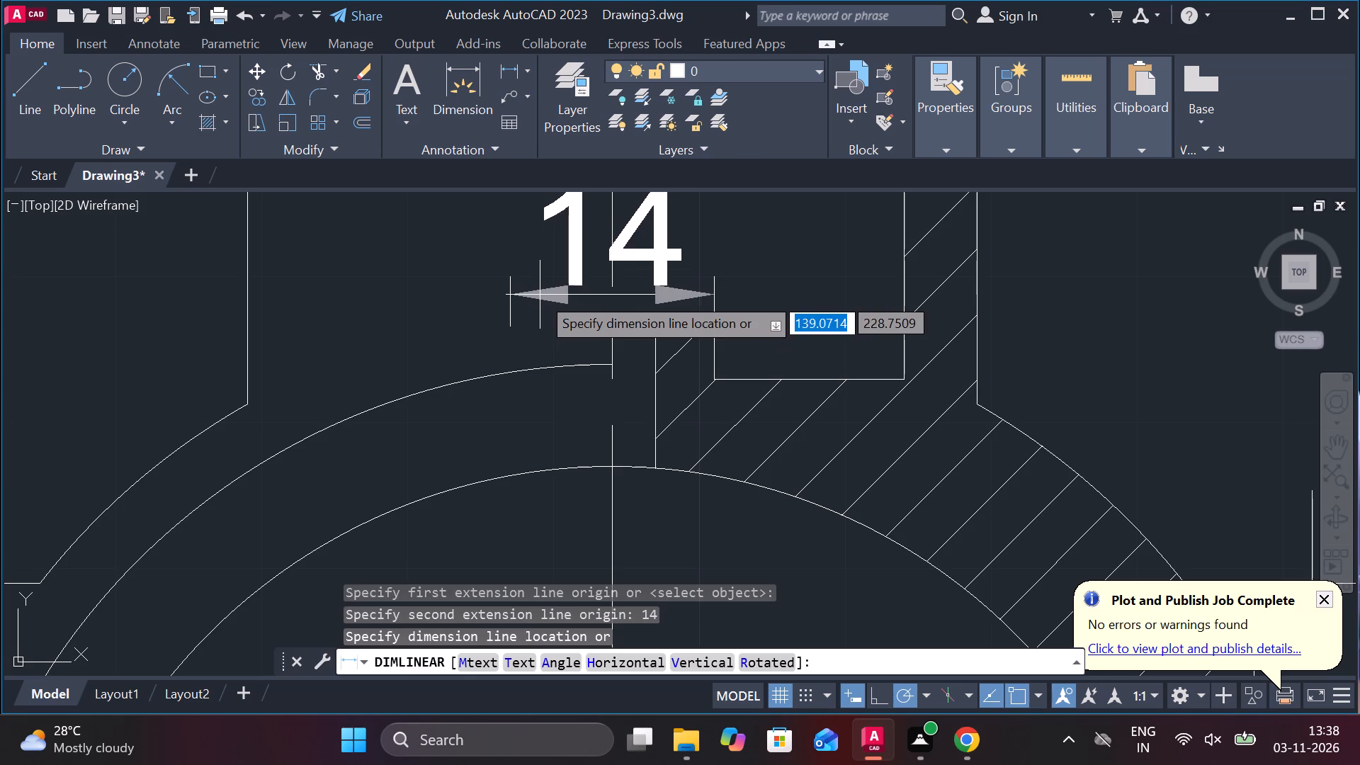
pyautogui.click(540, 295)
pyautogui.press('Escape')
# Add a diameter symbol before the 14 dimension text above the small central step.
pyautogui.doubleClick(669, 244)
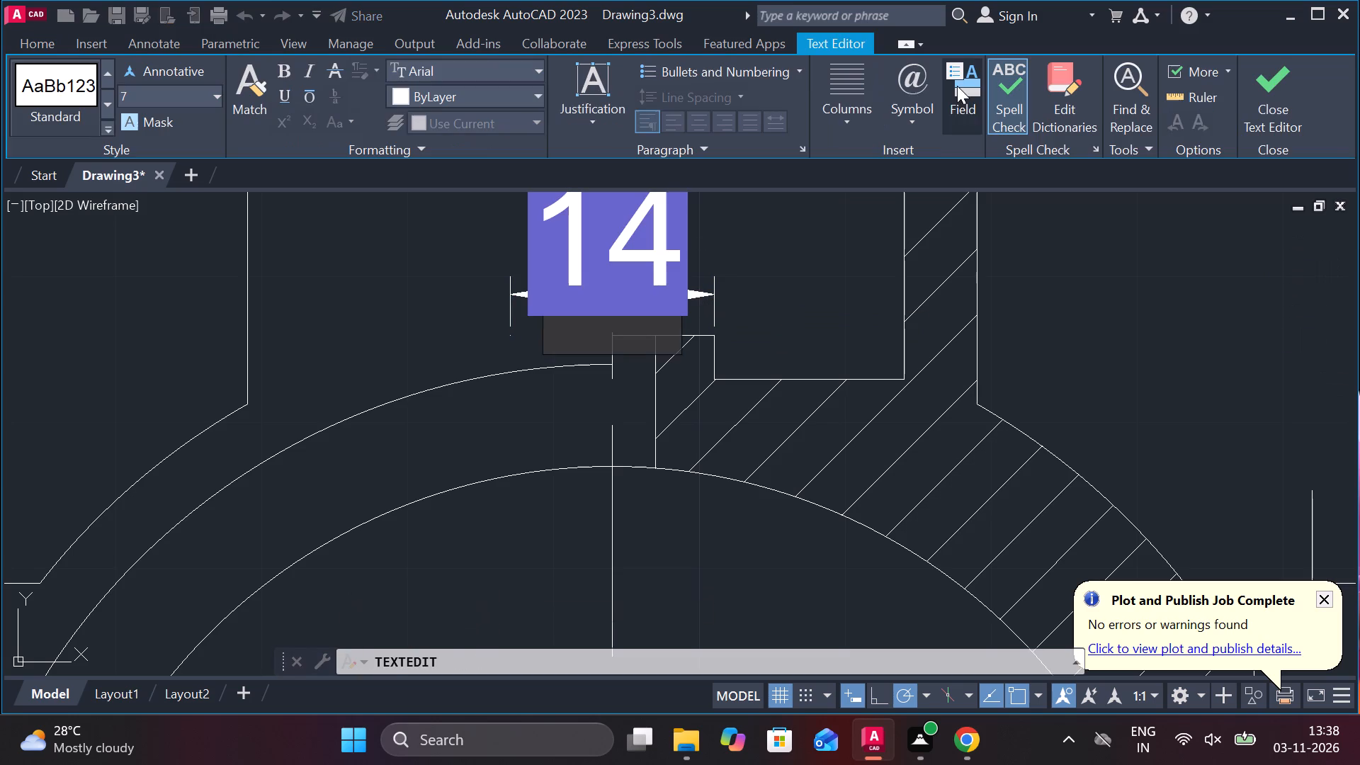
pyautogui.click(912, 115)
pyautogui.click(956, 206)
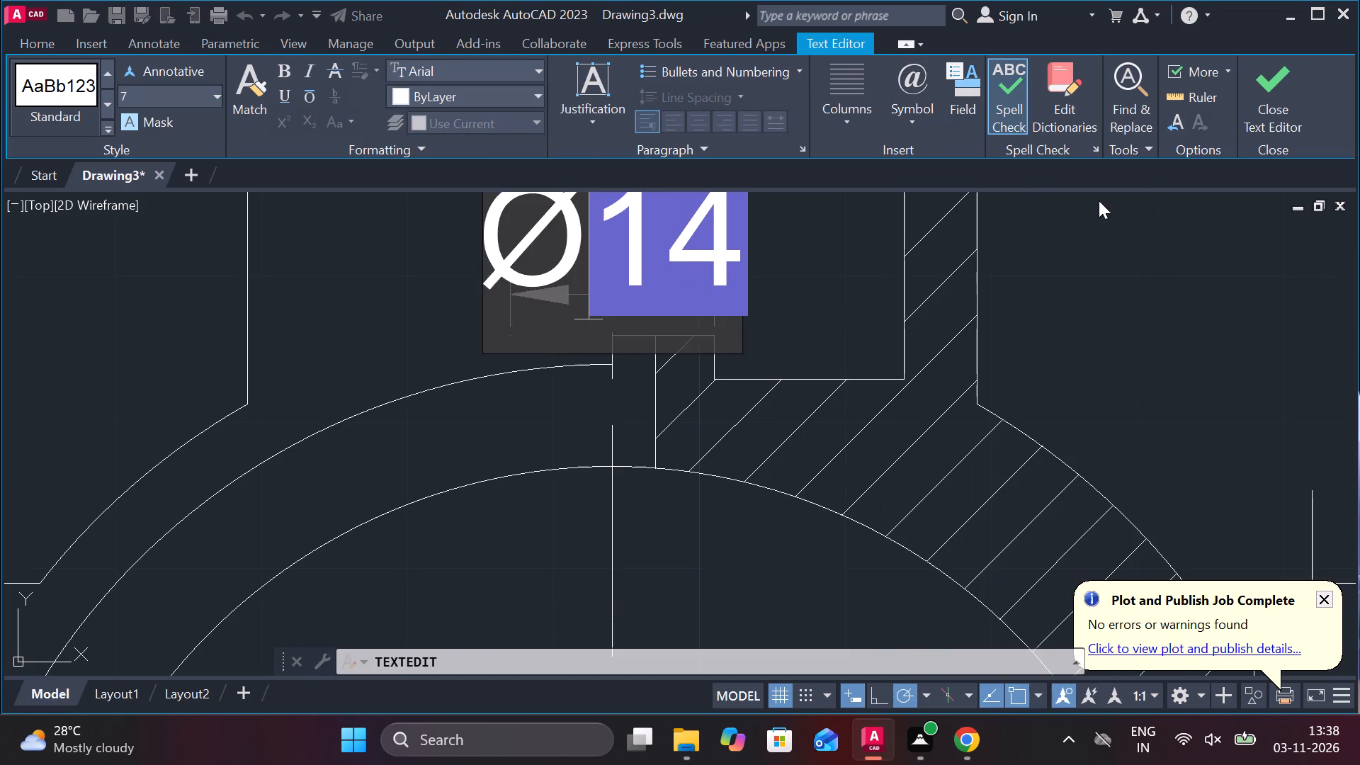
pyautogui.click(1262, 80)
pyautogui.scroll(-2, 816, 294)
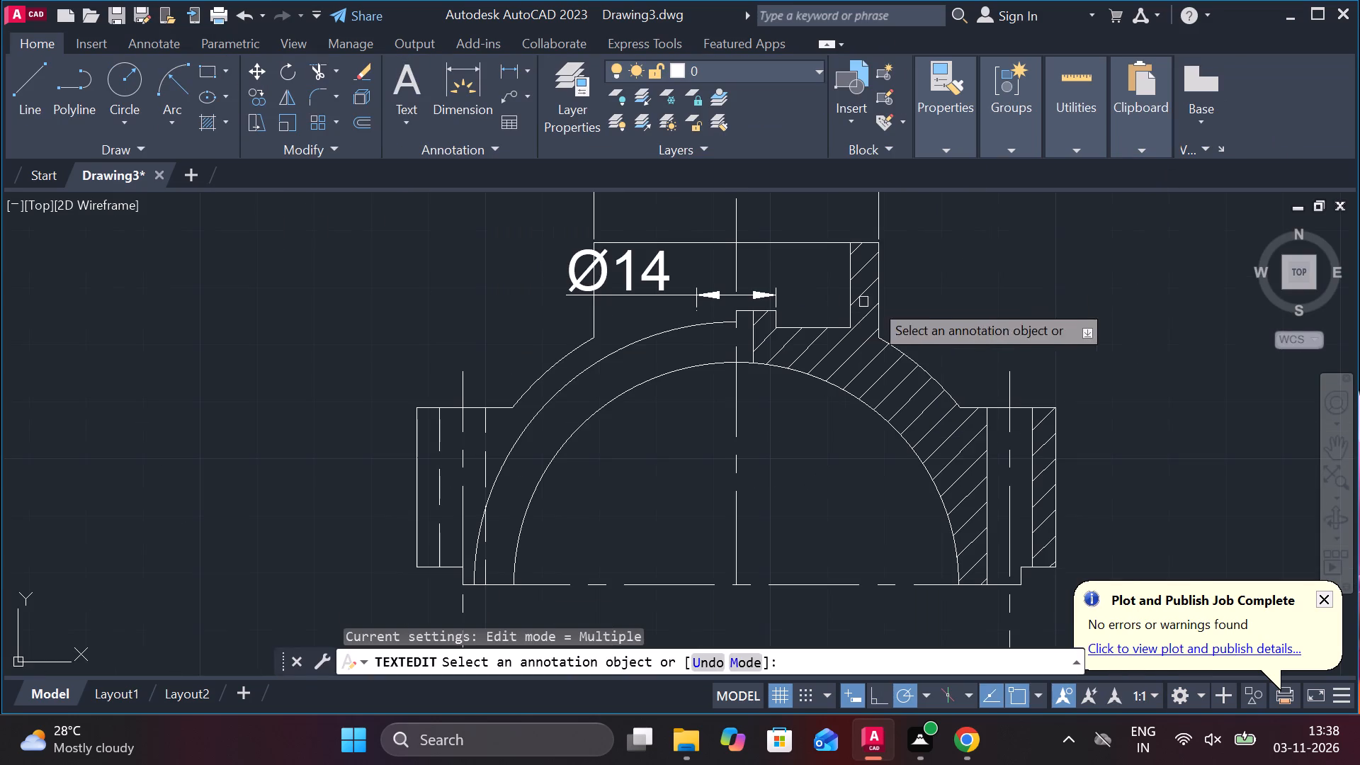
pyautogui.moveTo(759, 336); pyautogui.dragTo(674, 504, button='middle')
pyautogui.press('Escape')
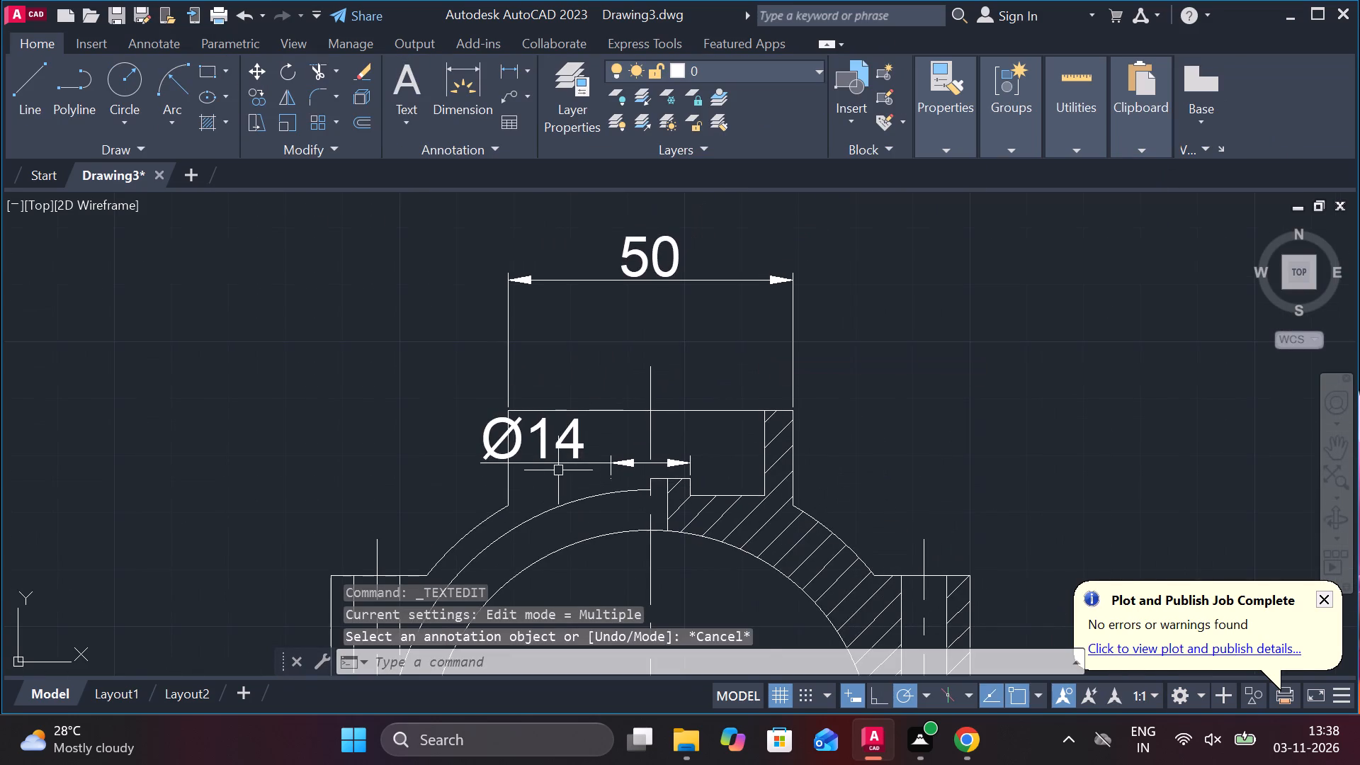
# Move the Ø14 dimension up so its dimension line sits just above the boss's top edge.
pyautogui.click(559, 469)
pyautogui.press('Escape')
pyautogui.click(567, 443)
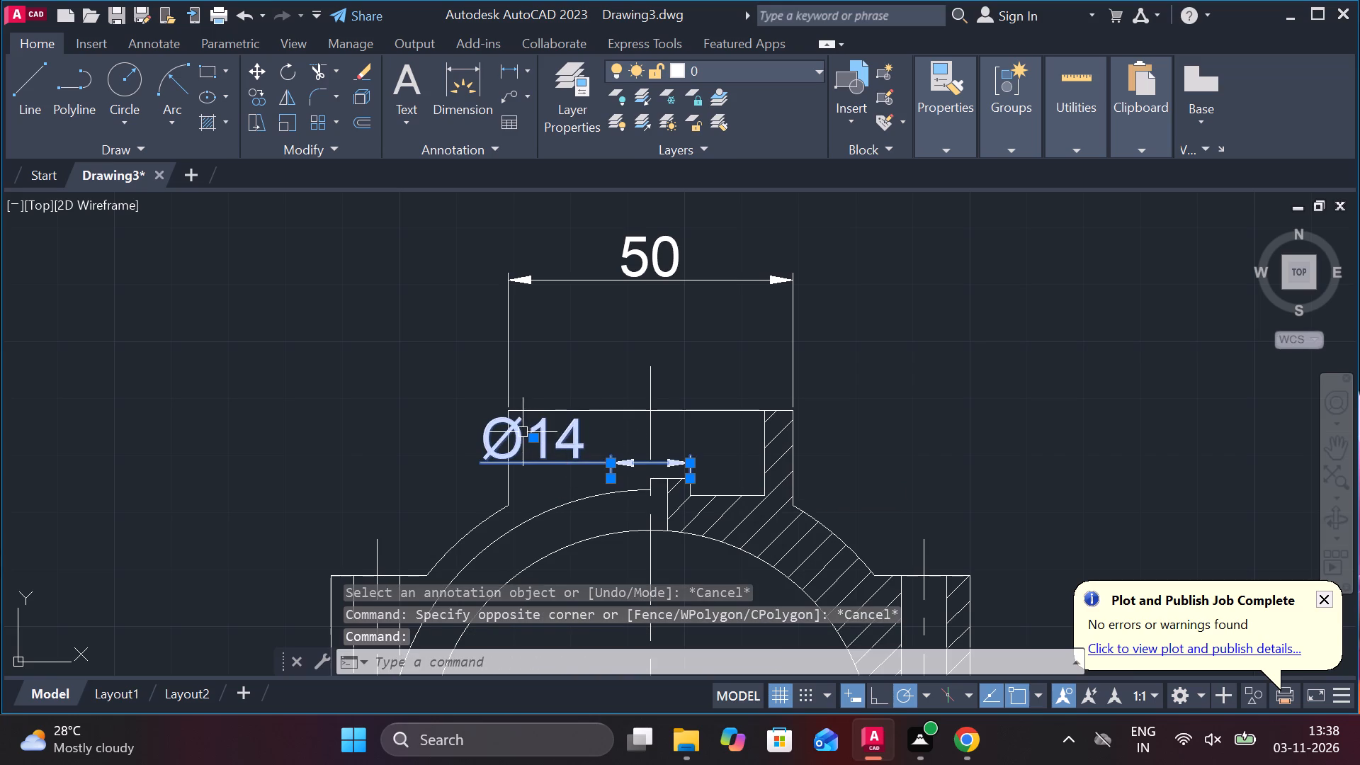
pyautogui.click(533, 436)
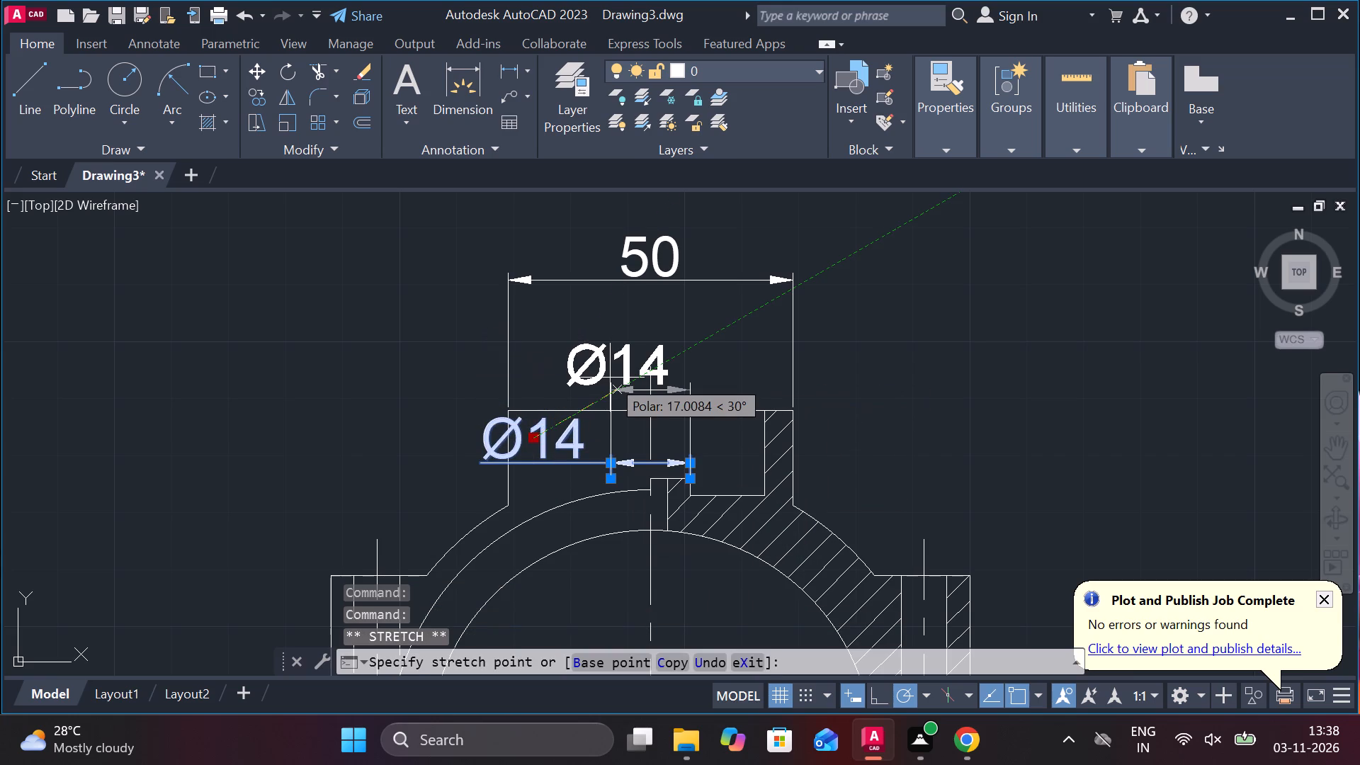
pyautogui.click(609, 378)
pyautogui.press('Escape')
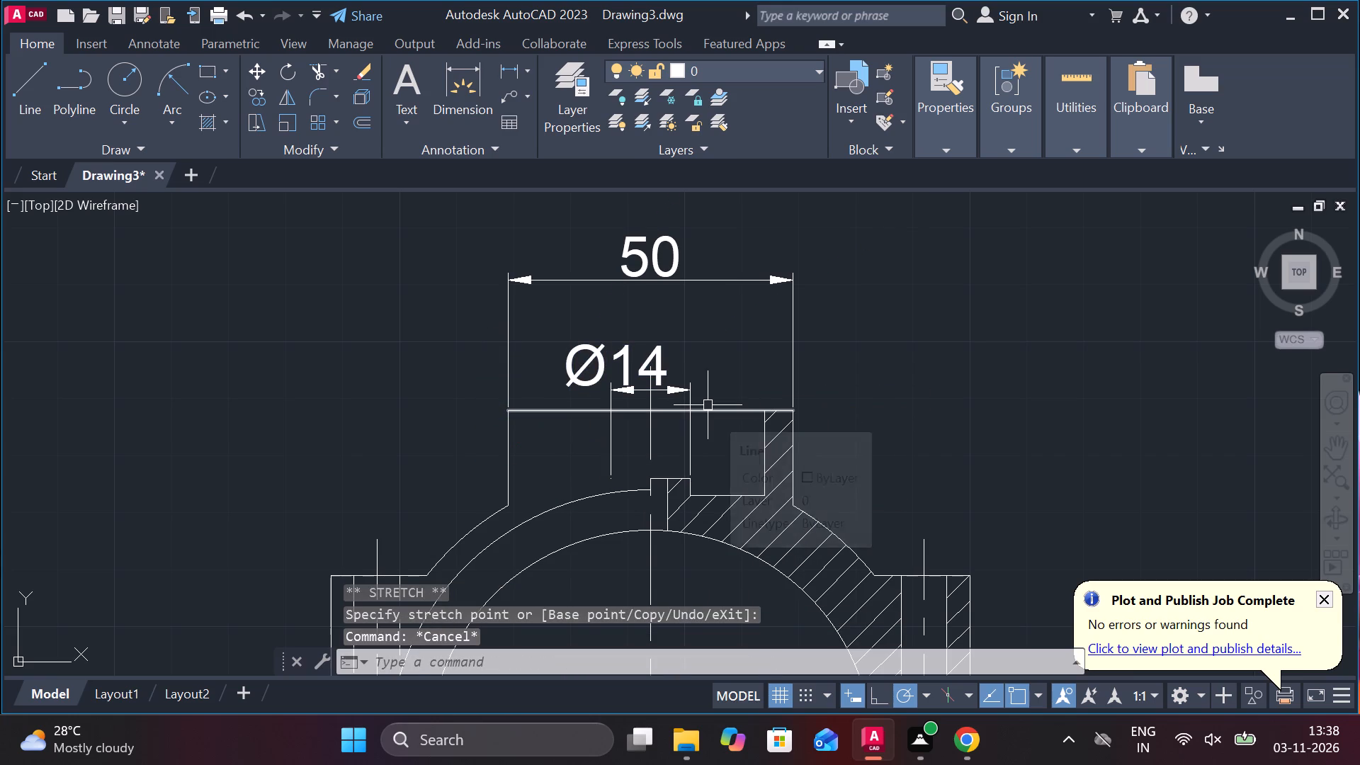
# Add a vertical linear dimension for the small central step's height, placed outside the boss on the hatched side.
pyautogui.click(512, 68)
pyautogui.scroll(2, 725, 447)
pyautogui.moveTo(725, 447); pyautogui.dragTo(698, 358, button='middle')
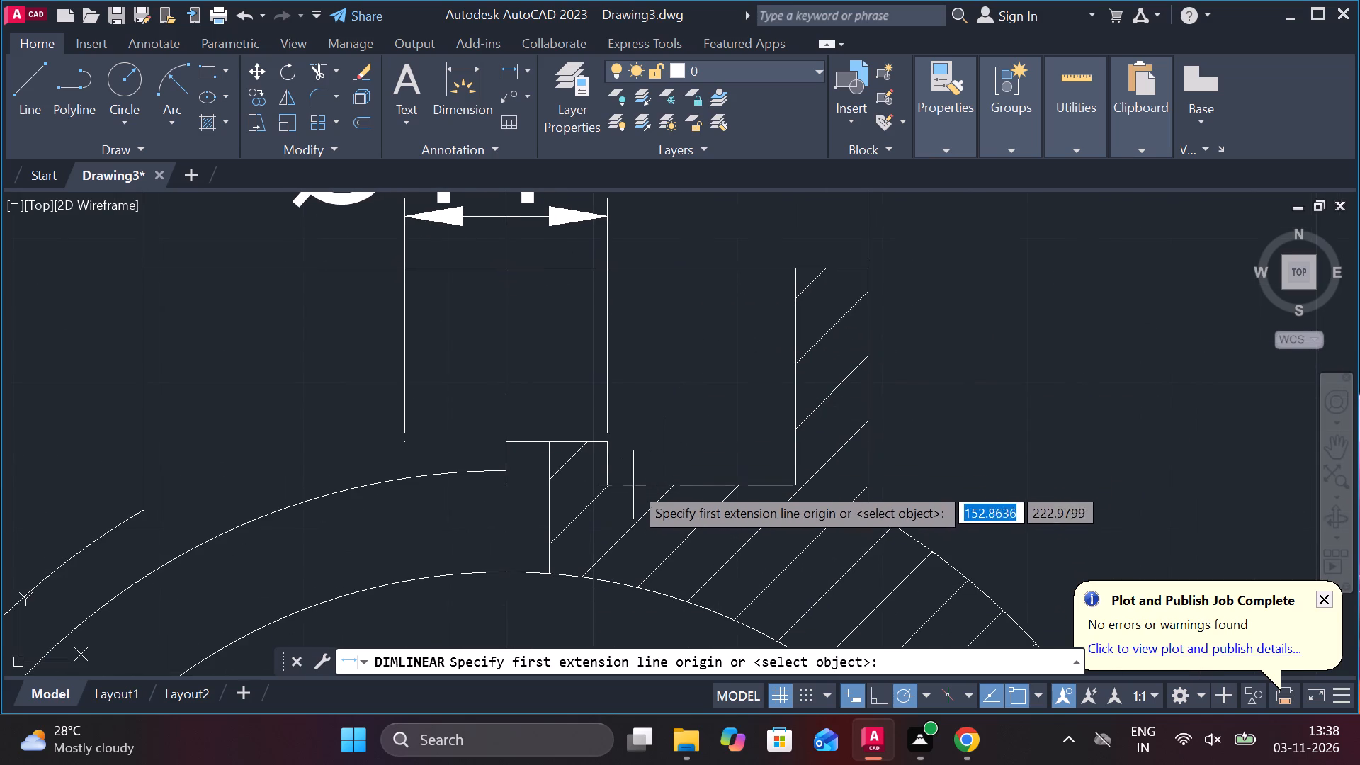
pyautogui.click(618, 482)
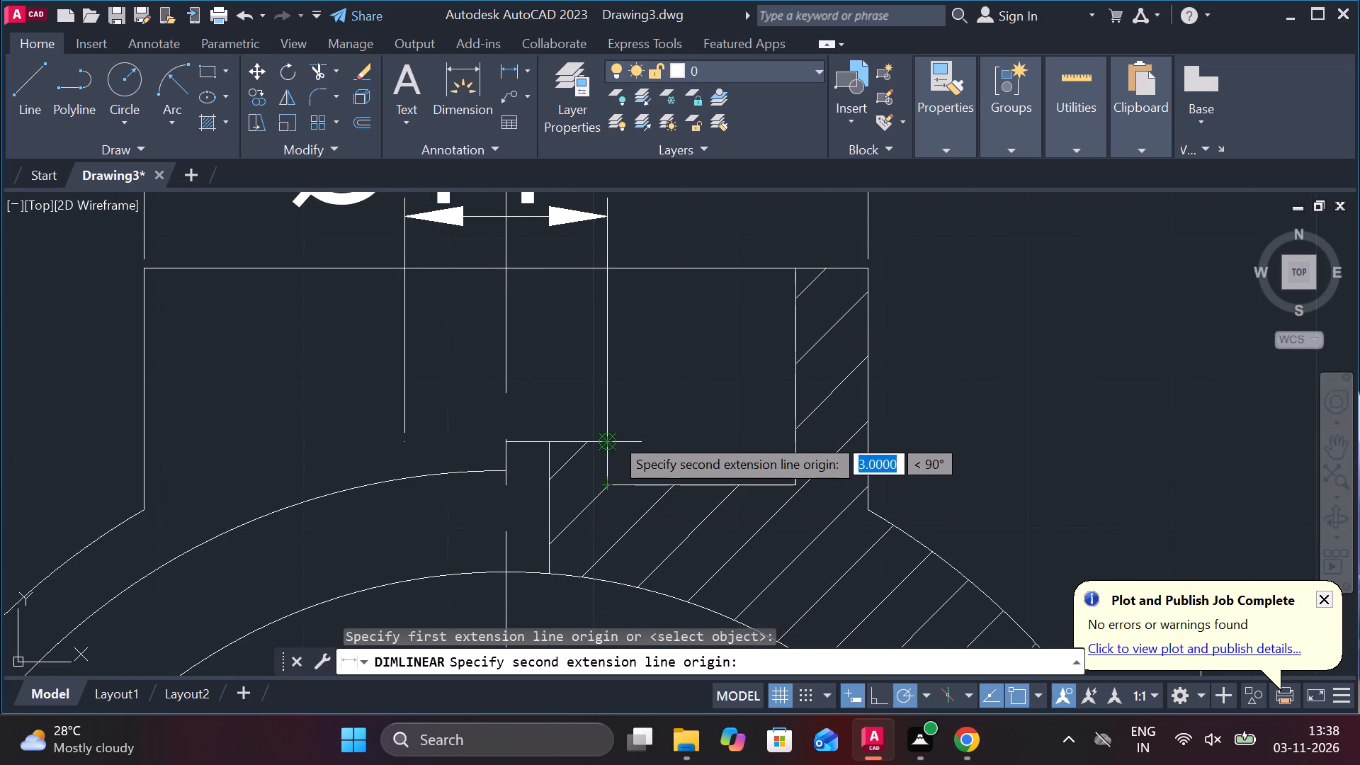
pyautogui.click(613, 436)
pyautogui.scroll(-2, 815, 431)
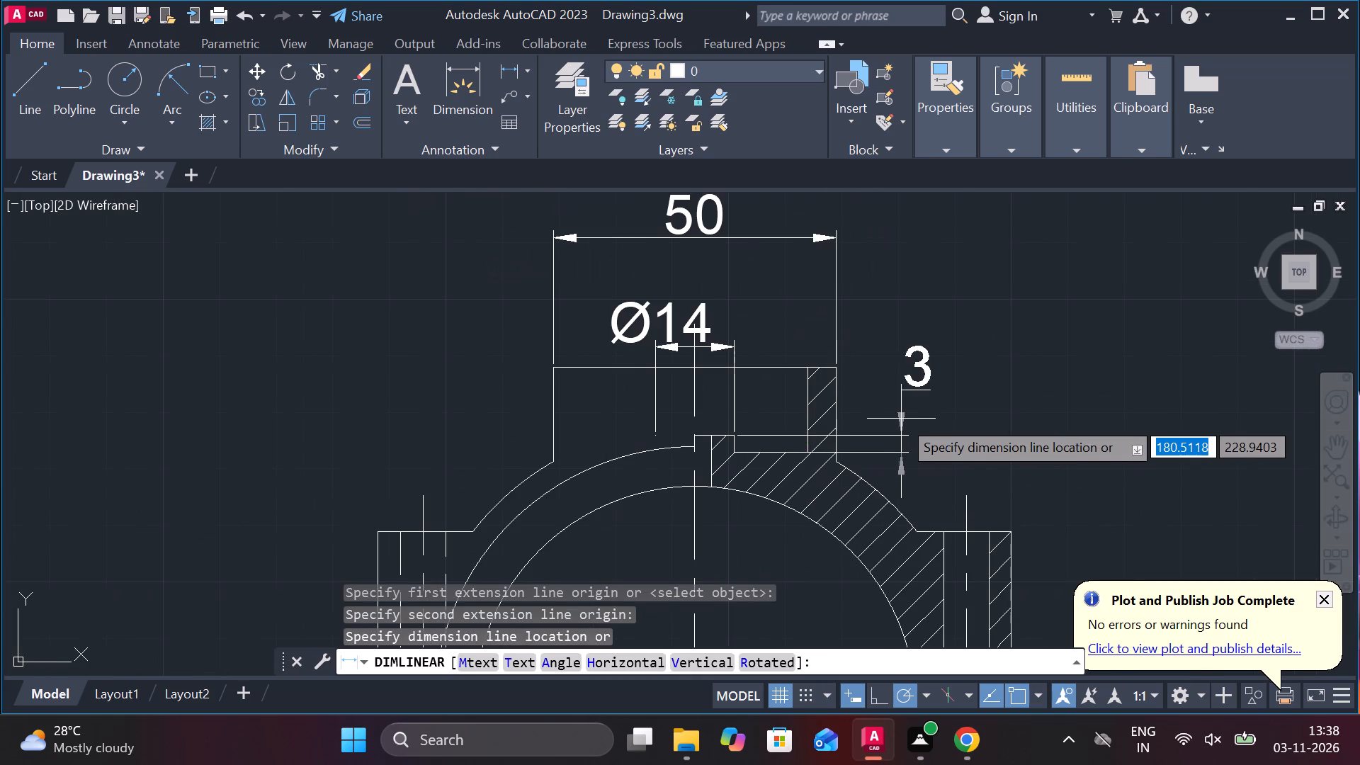
pyautogui.click(890, 417)
pyautogui.moveTo(923, 453); pyautogui.dragTo(895, 453, button='middle')
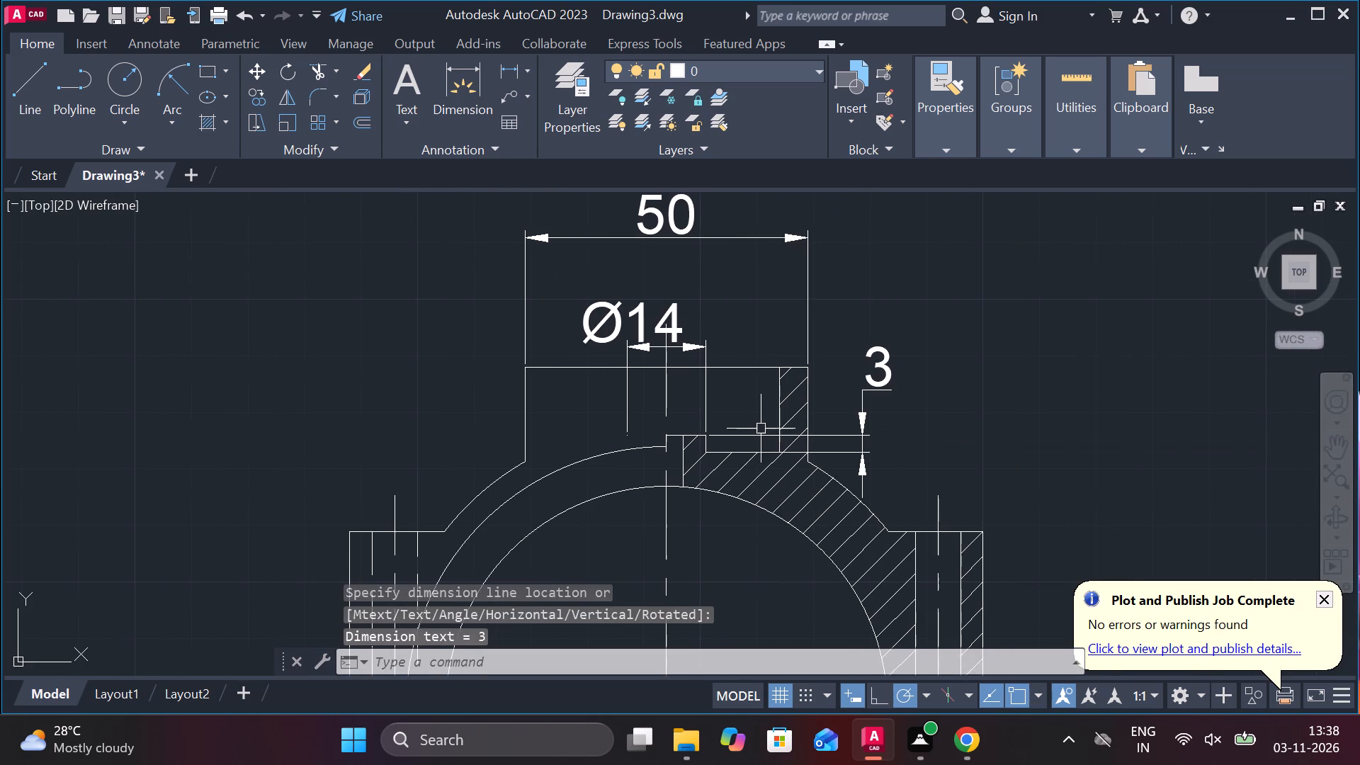
# Add a vertical linear dimension for the recess depth from its floor to the boss's top edge, placed outside the hatched wall.
pyautogui.scroll(2, 761, 429)
pyautogui.middleClick(769, 429)
pyautogui.press('space')
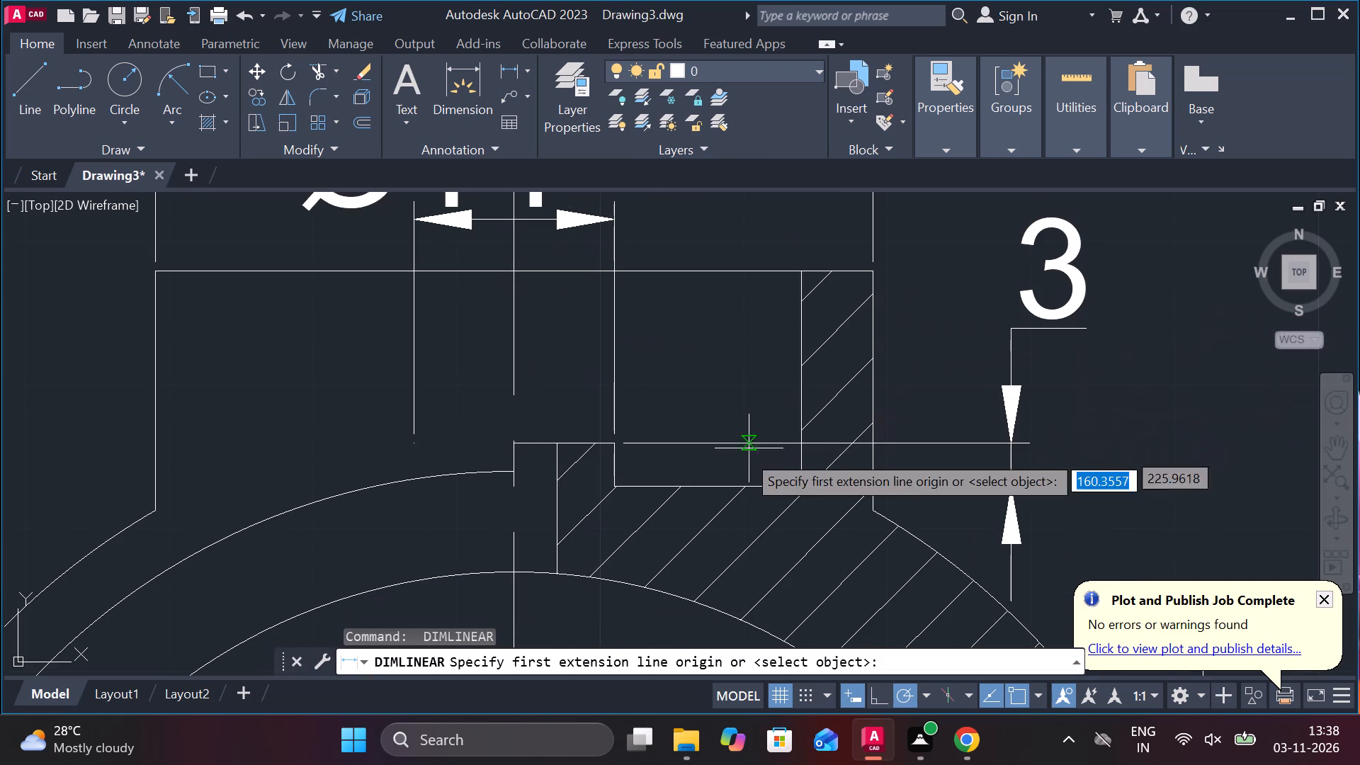
pyautogui.click(731, 484)
pyautogui.click(724, 260)
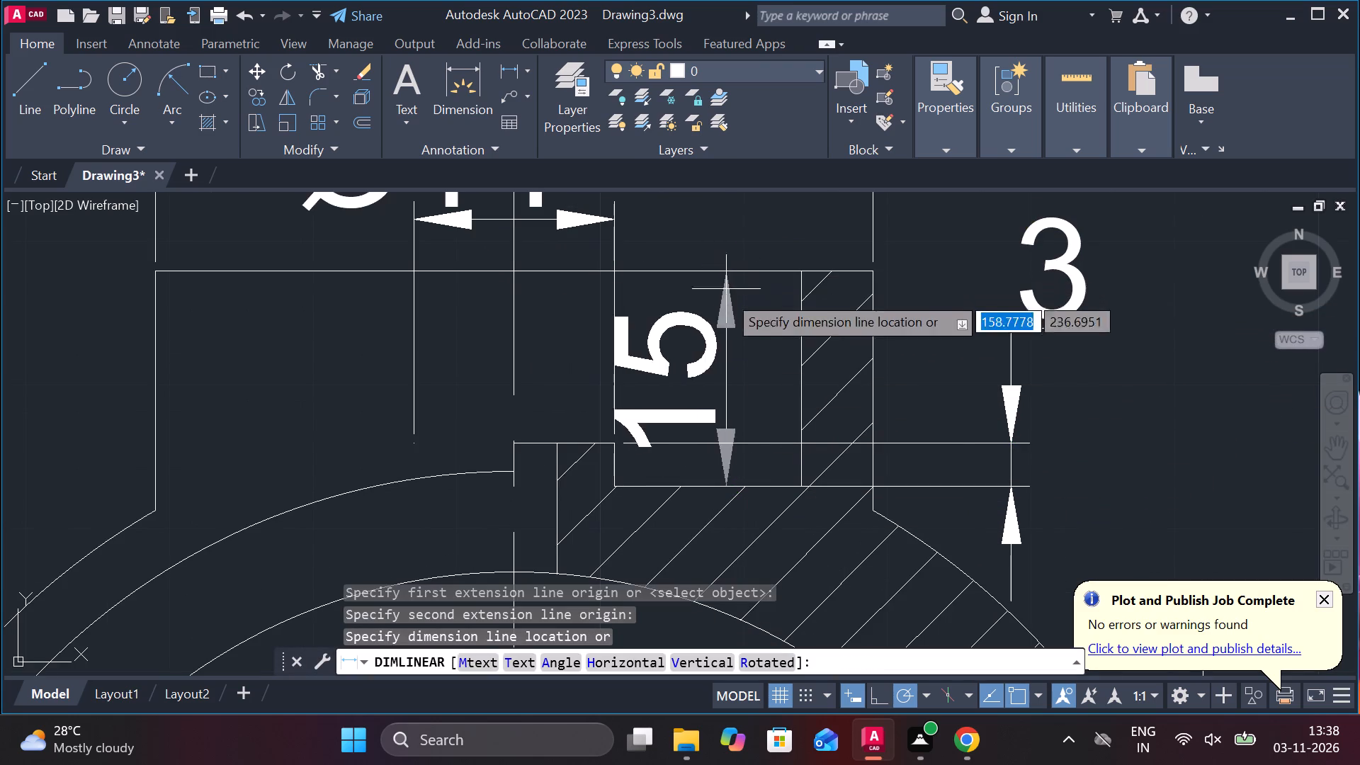
pyautogui.moveTo(962, 325); pyautogui.dragTo(741, 327, button='middle')
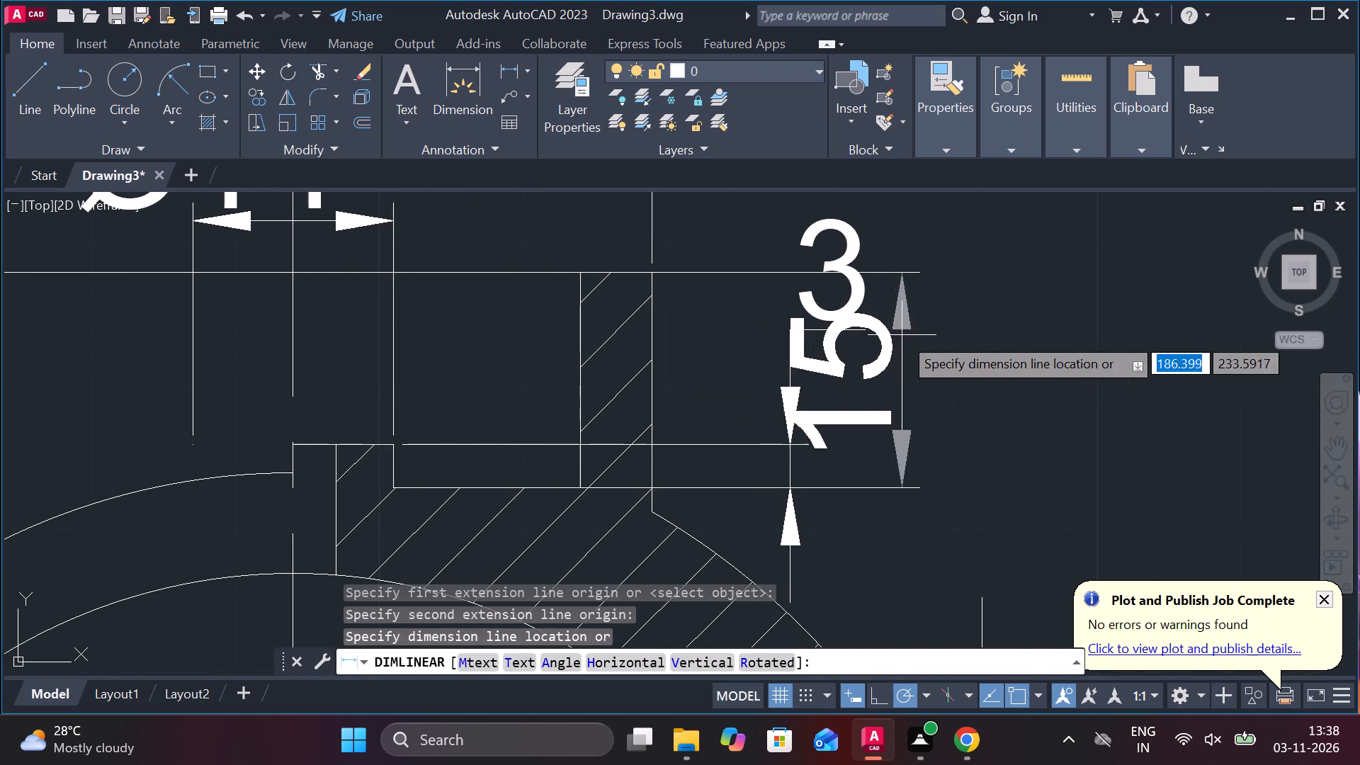
pyautogui.click(835, 346)
# Move the small step's height dimension outward beyond the recess depth dimension so their texts no longer overlap.
pyautogui.click(843, 246)
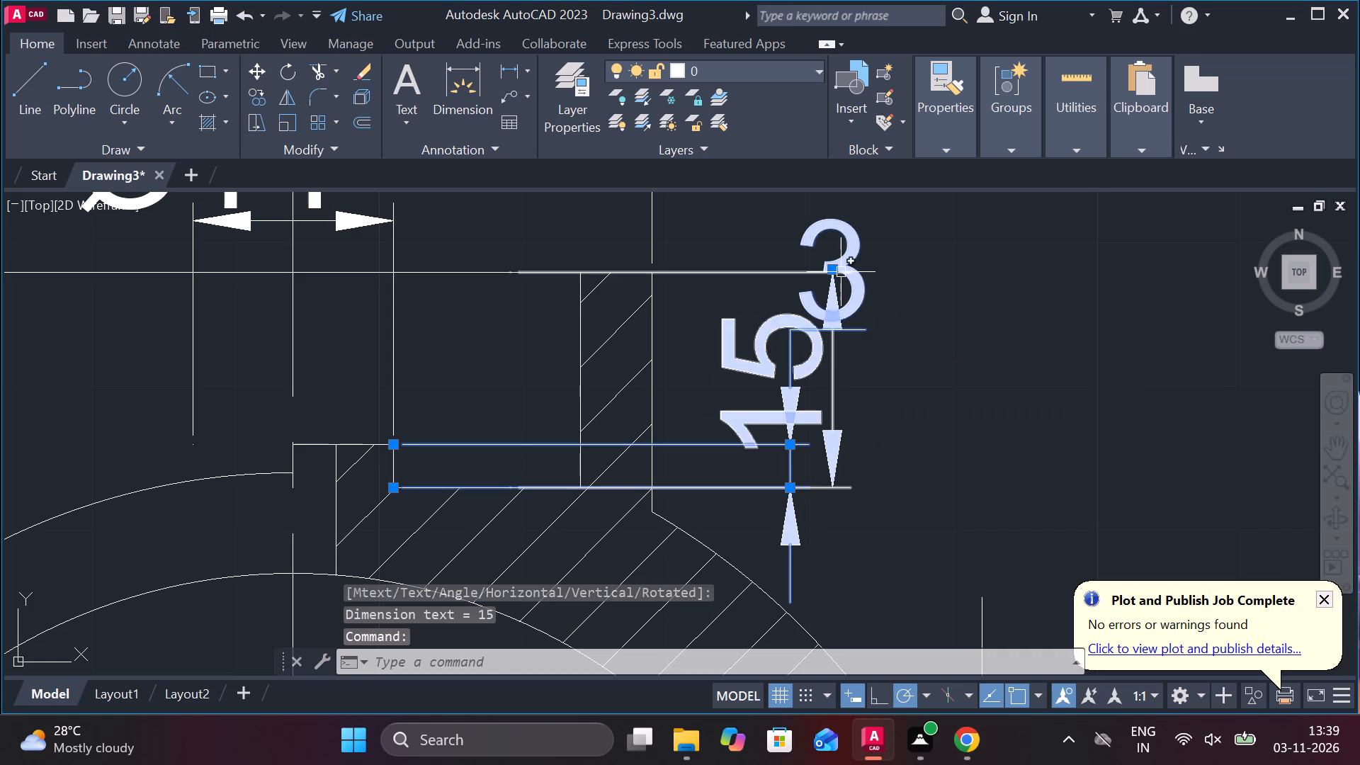
pyautogui.click(834, 271)
pyautogui.click(930, 276)
pyautogui.press('Escape')
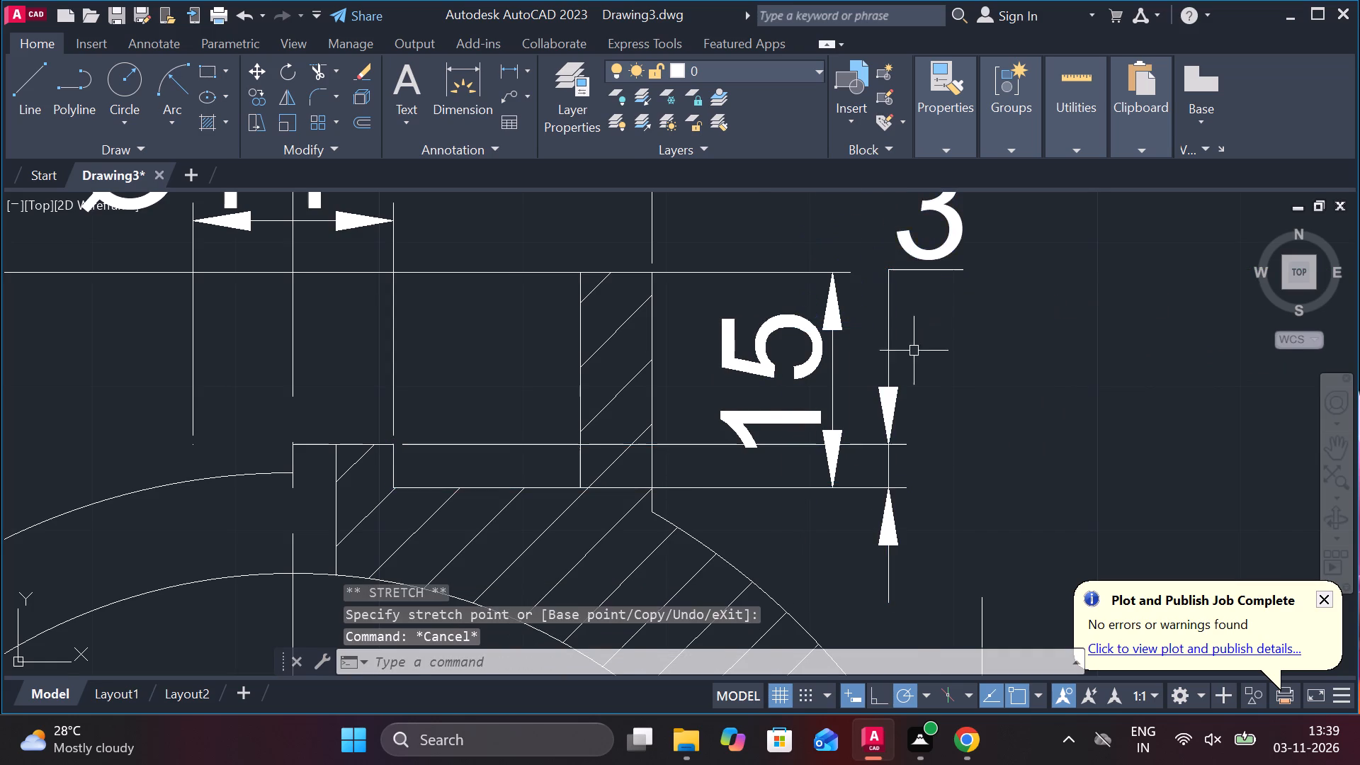
# Add a horizontal linear dimension across the hole in the hatched-side flange, placed just above the flange's top edge.
pyautogui.scroll(-1, 936, 366)
pyautogui.click(510, 69)
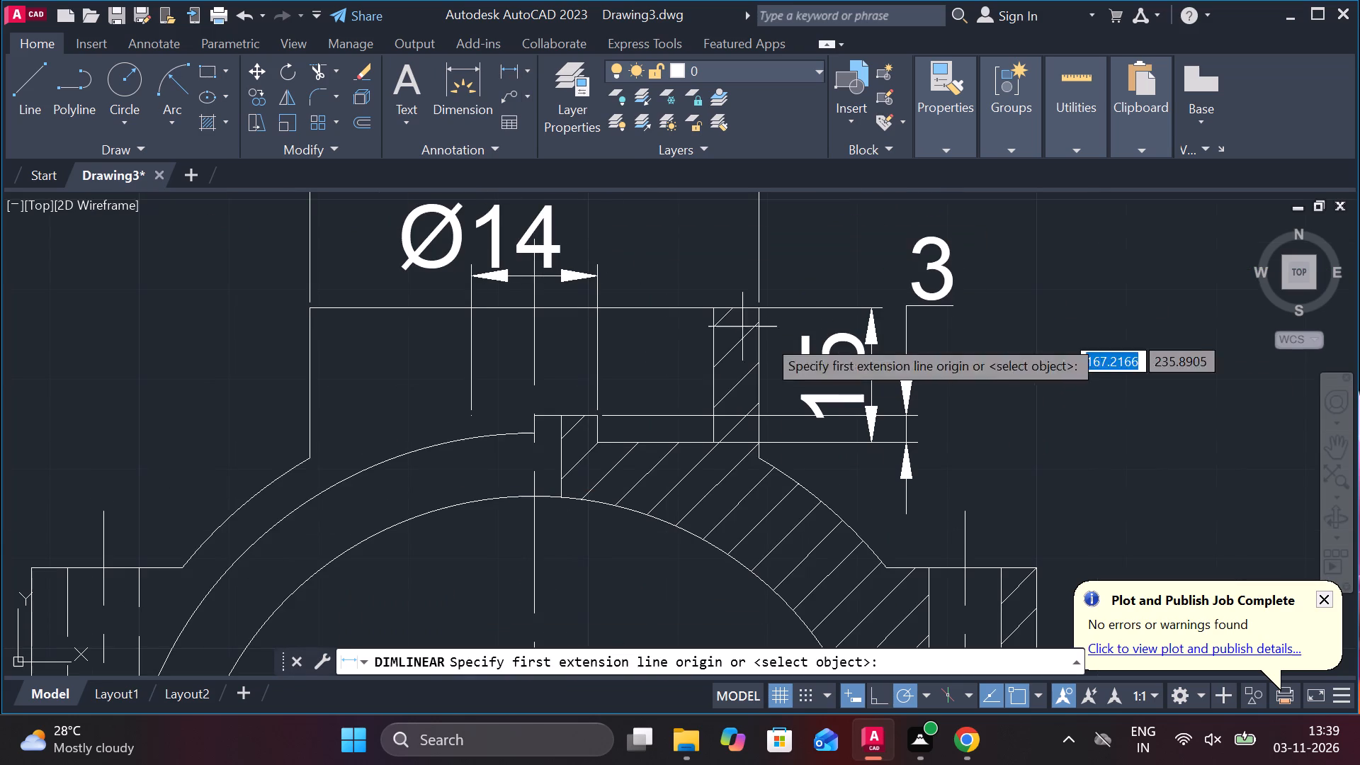
pyautogui.moveTo(827, 351); pyautogui.dragTo(633, 283, button='middle')
pyautogui.scroll(2, 772, 554)
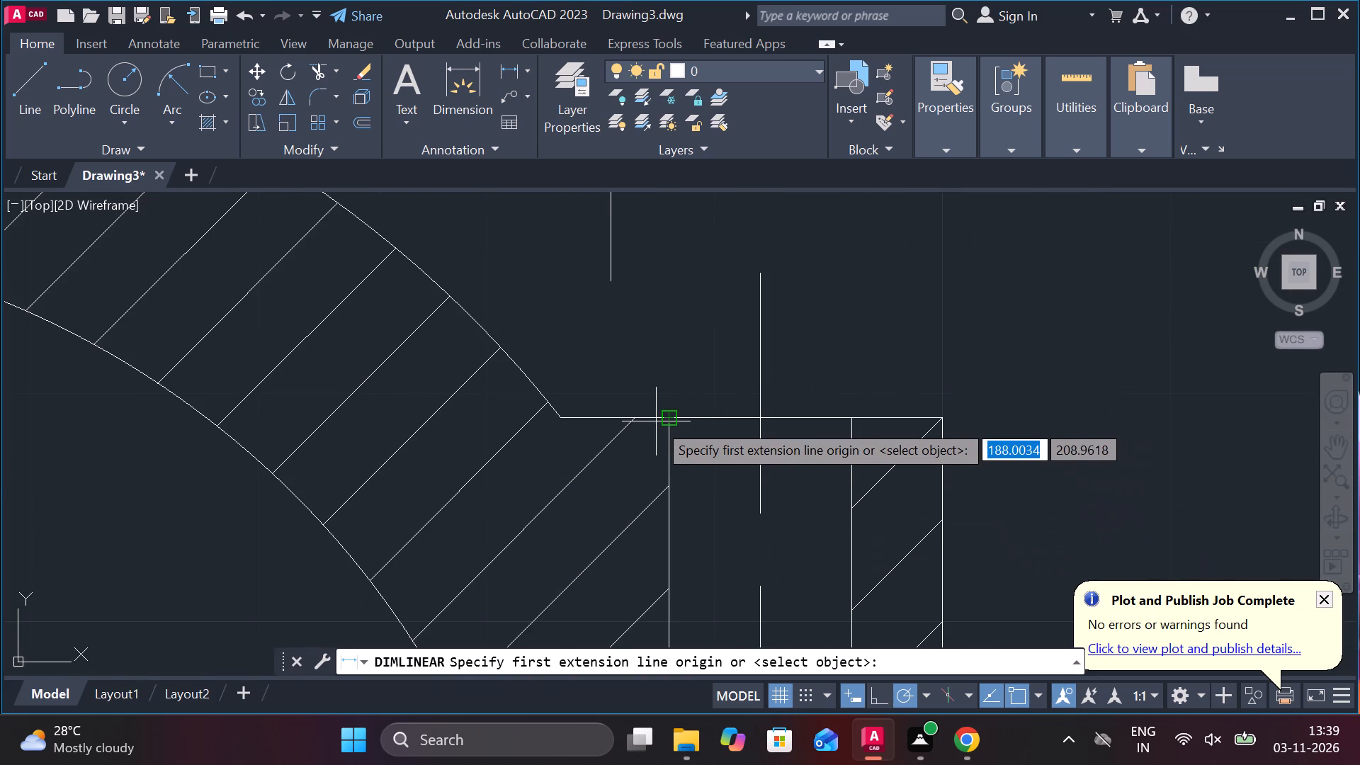
pyautogui.click(665, 416)
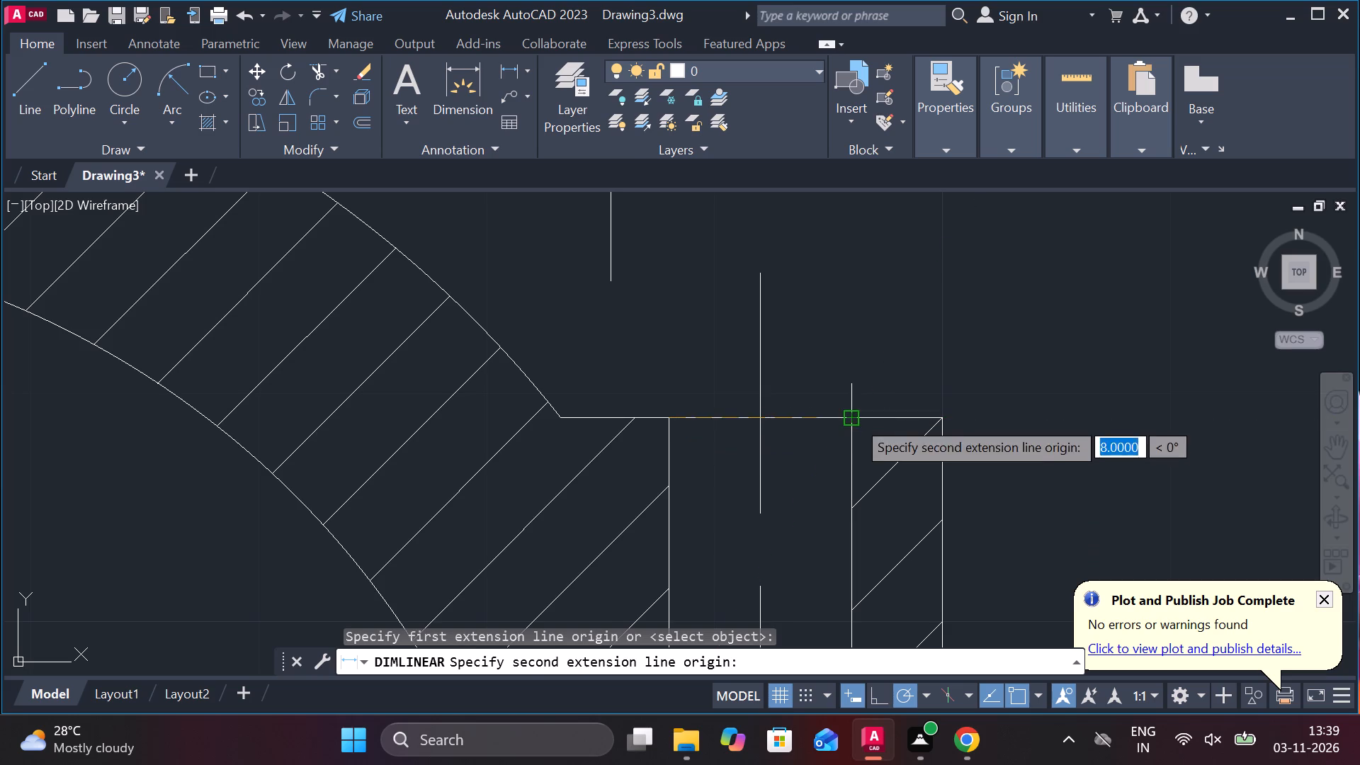
pyautogui.click(855, 419)
pyautogui.click(842, 328)
pyautogui.press('Escape')
# Add a diameter symbol before the 8 dimension text above the hatched-side flange hole.
pyautogui.doubleClick(802, 271)
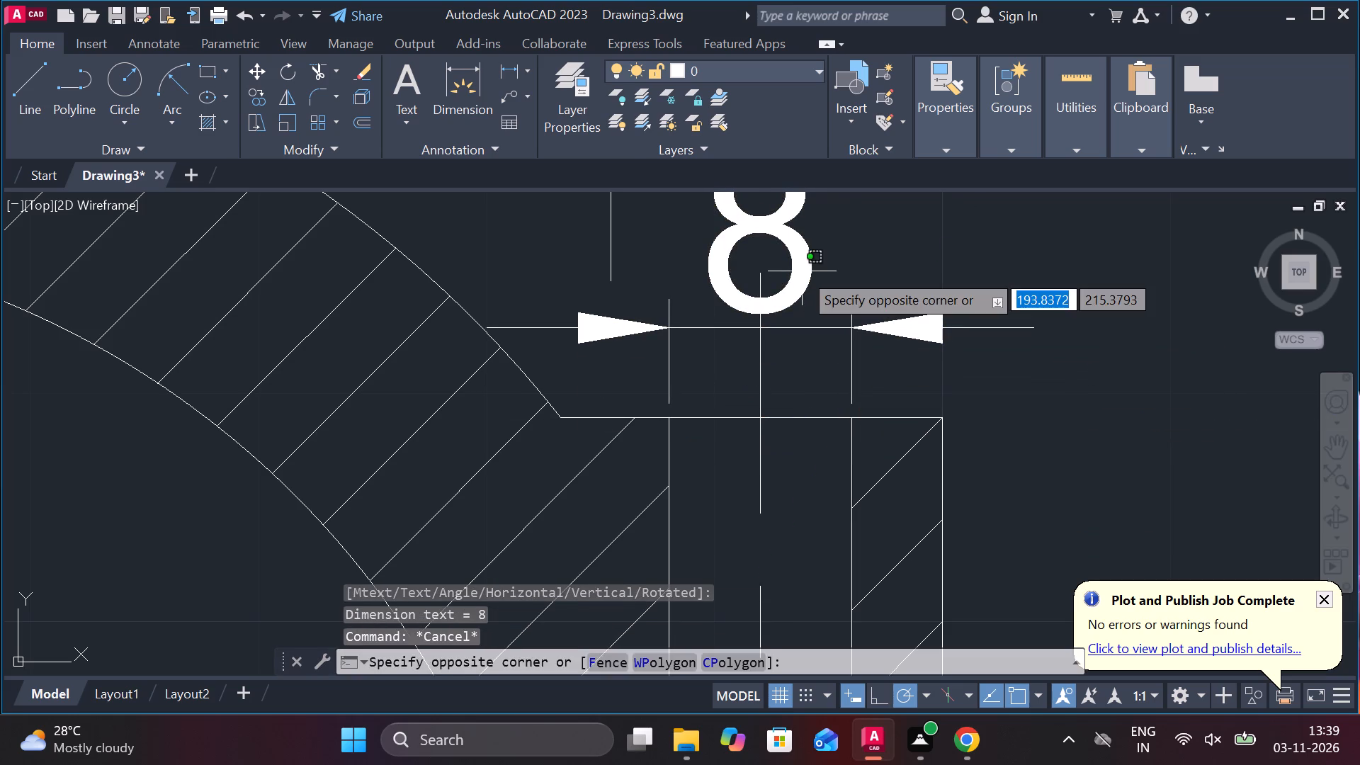
pyautogui.press('Escape')
pyautogui.doubleClick(796, 258)
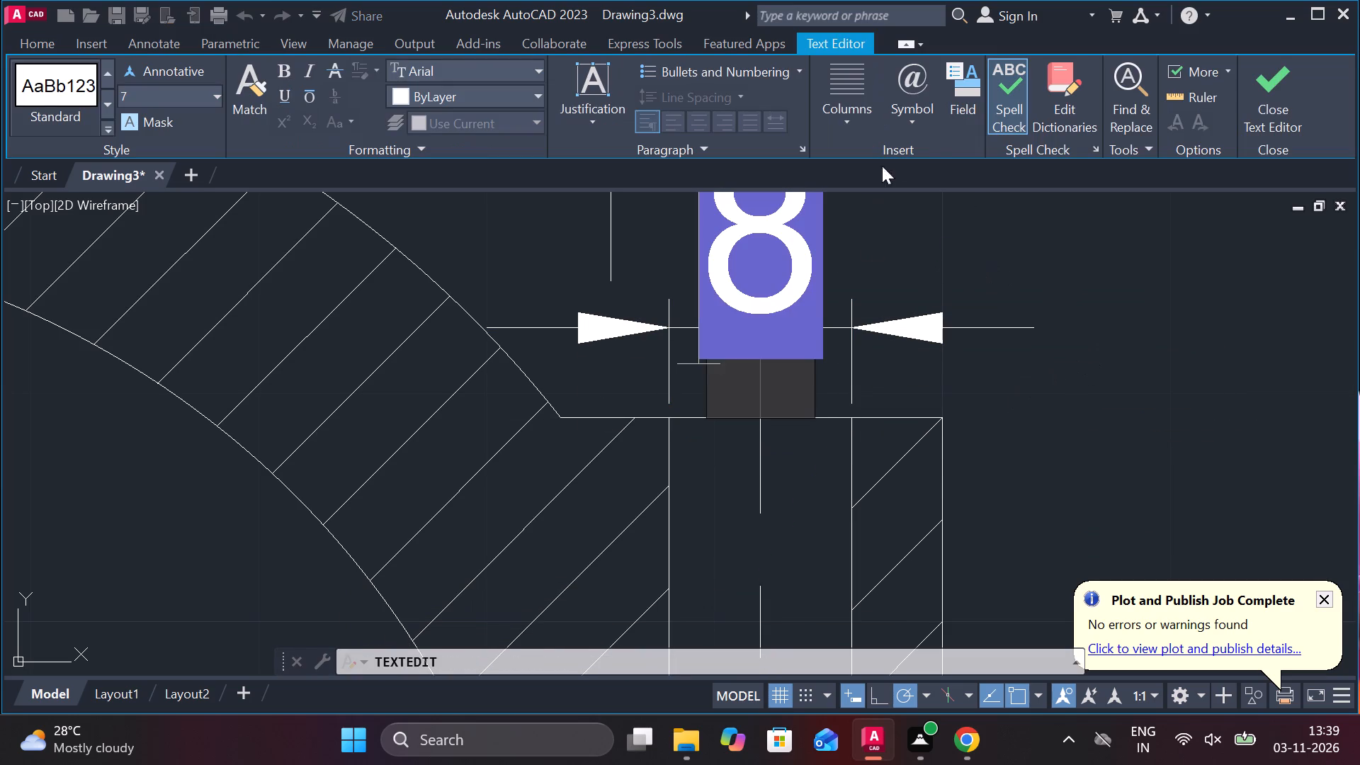
pyautogui.click(919, 130)
pyautogui.click(940, 205)
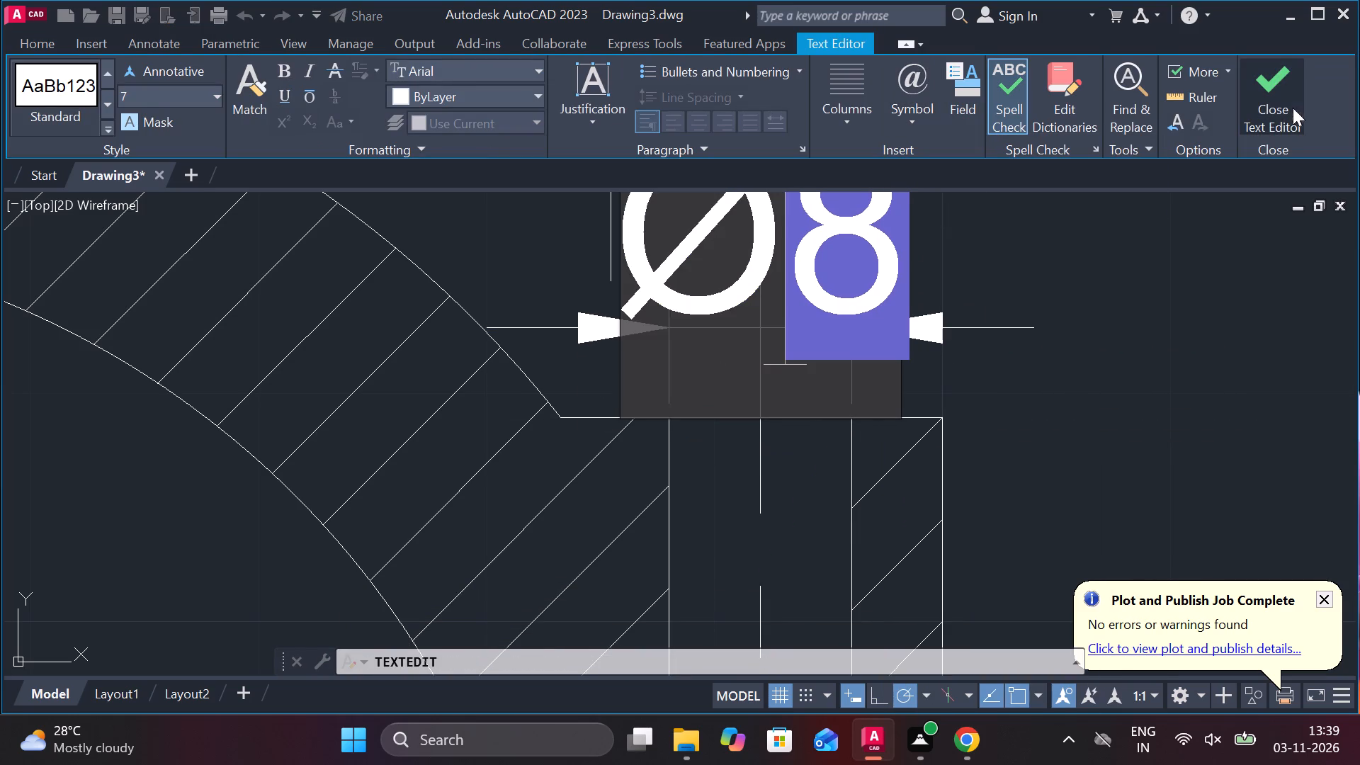
pyautogui.click(1274, 110)
pyautogui.scroll(-3, 991, 345)
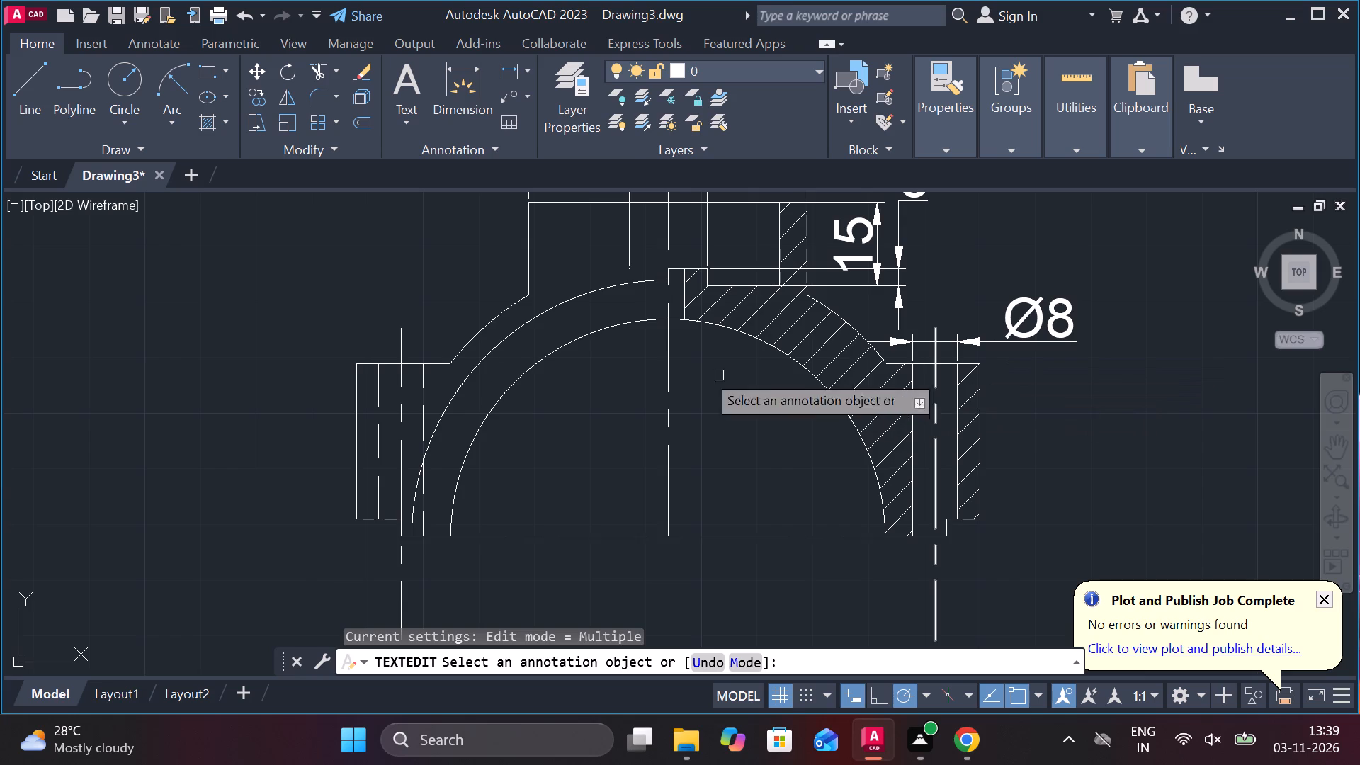
pyautogui.middleClick(689, 363)
pyautogui.press('Escape')
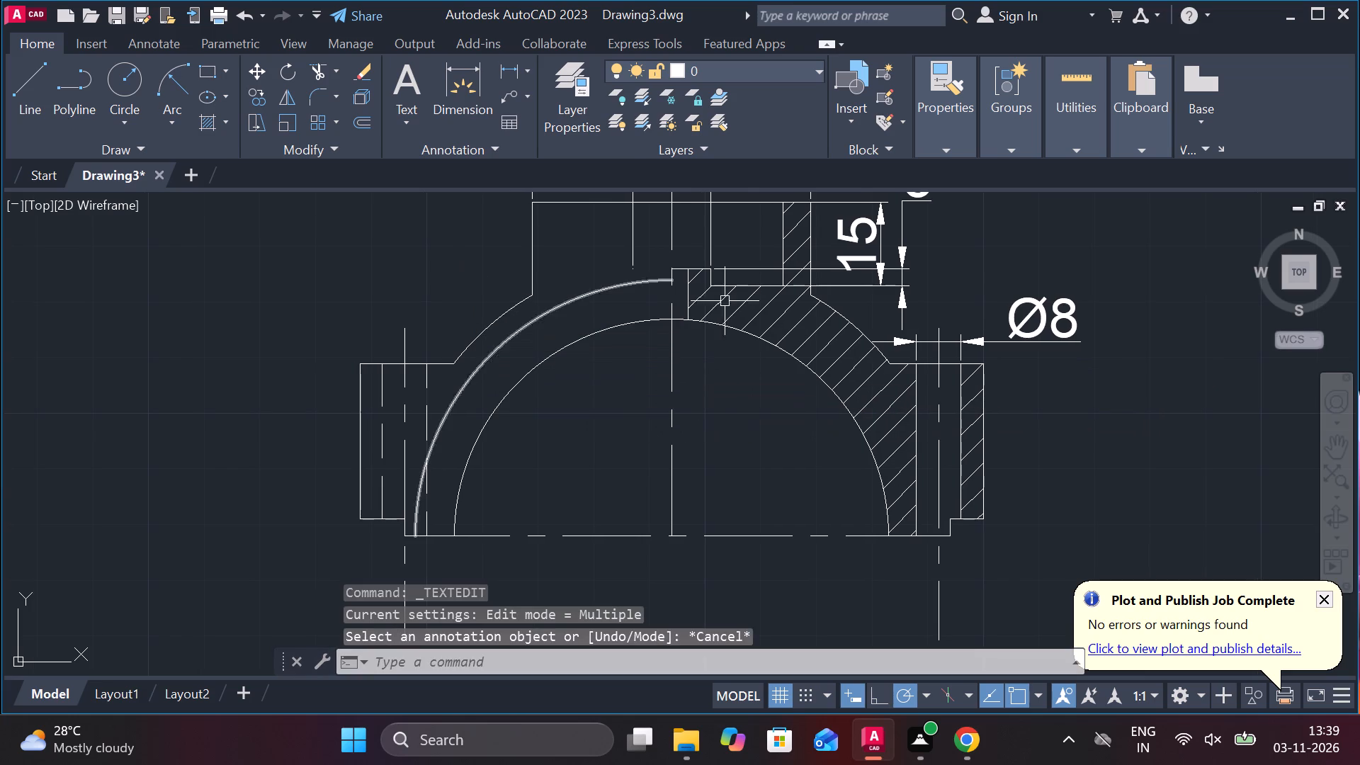
# Fillet the corner between the unhatched flange's top edge and the cap's outer arc with a 5 mm radius.
pyautogui.scroll(2, 441, 373)
pyautogui.write('f r')
pyautogui.press('space')
pyautogui.write('5')
pyautogui.press('space')
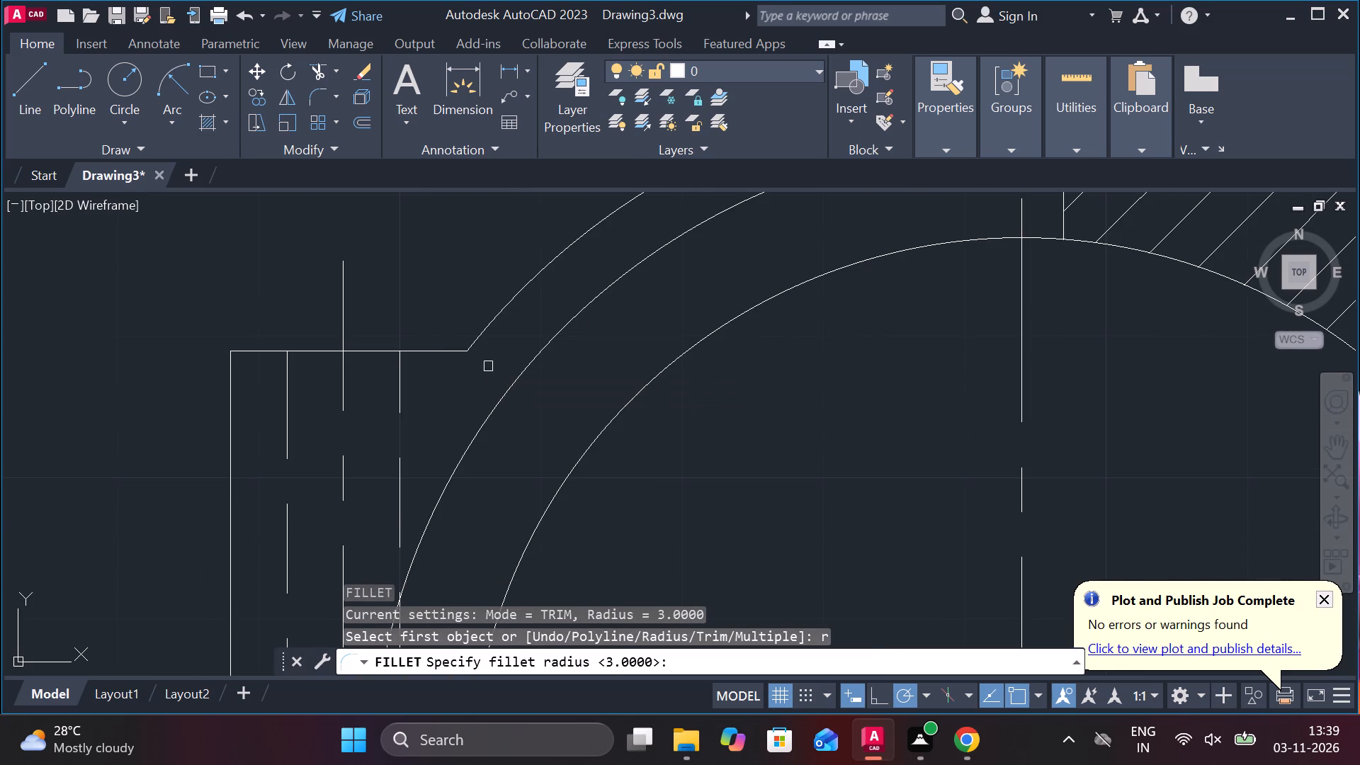
pyautogui.click(437, 353)
pyautogui.click(485, 327)
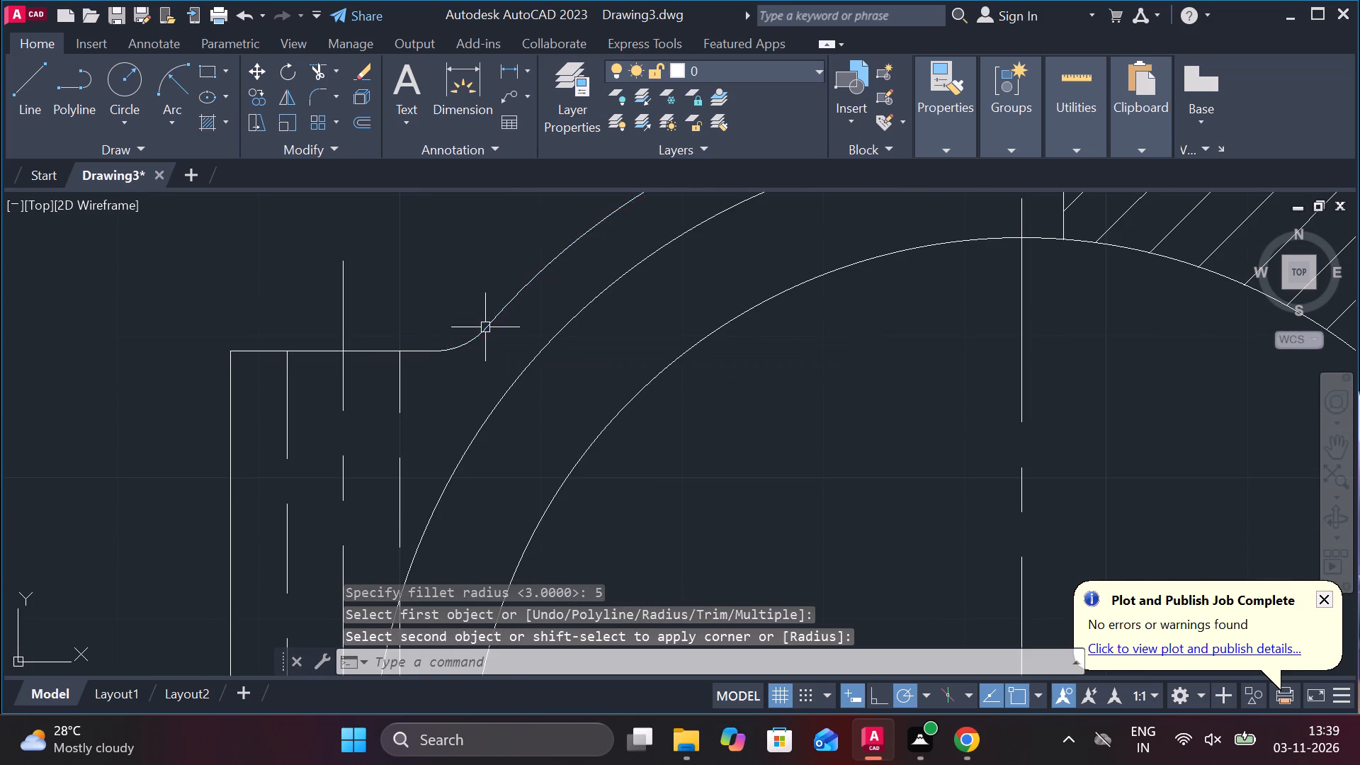
# Fillet the corner between the boss's outer wall and the outer arc on the hatched side with the 5 mm radius.
pyautogui.scroll(-2, 485, 327)
pyautogui.scroll(2, 849, 220)
pyautogui.press('space')
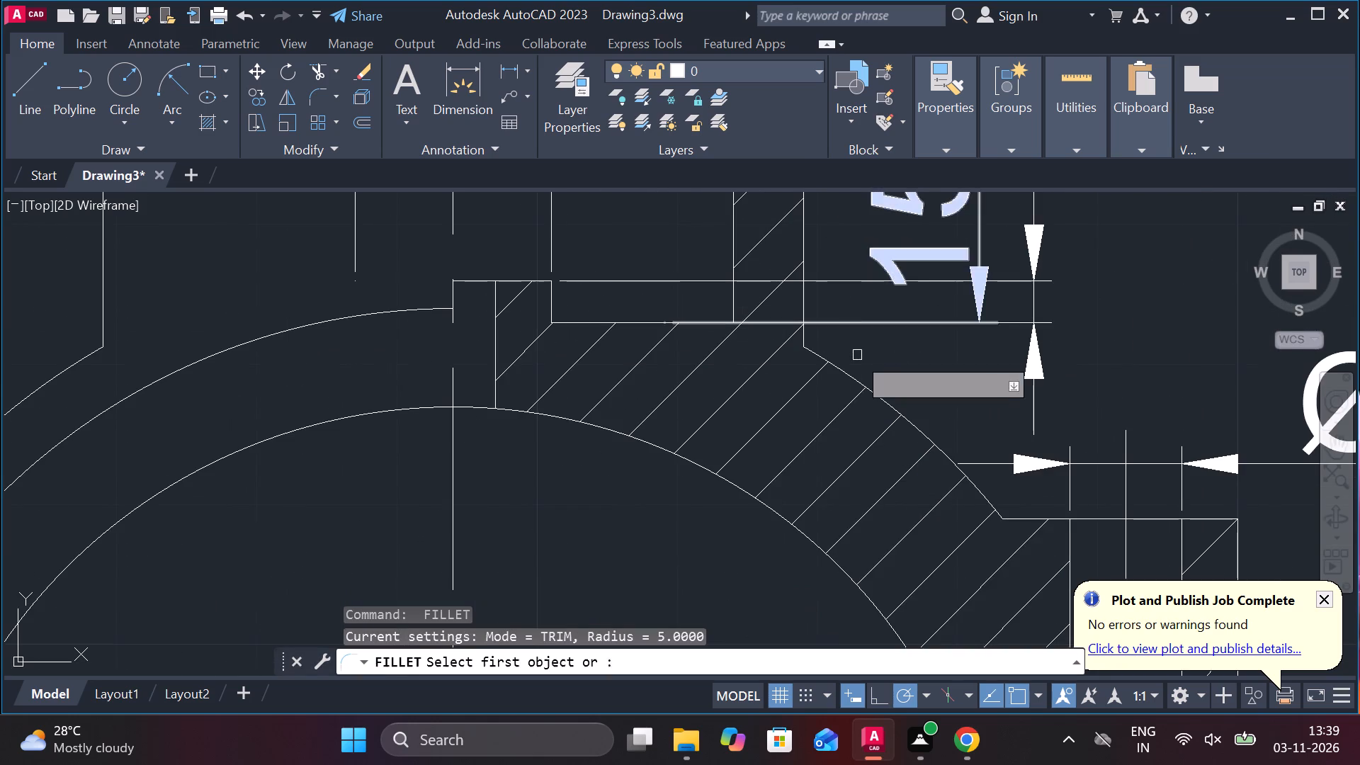
pyautogui.scroll(2, 850, 355)
pyautogui.click(727, 311)
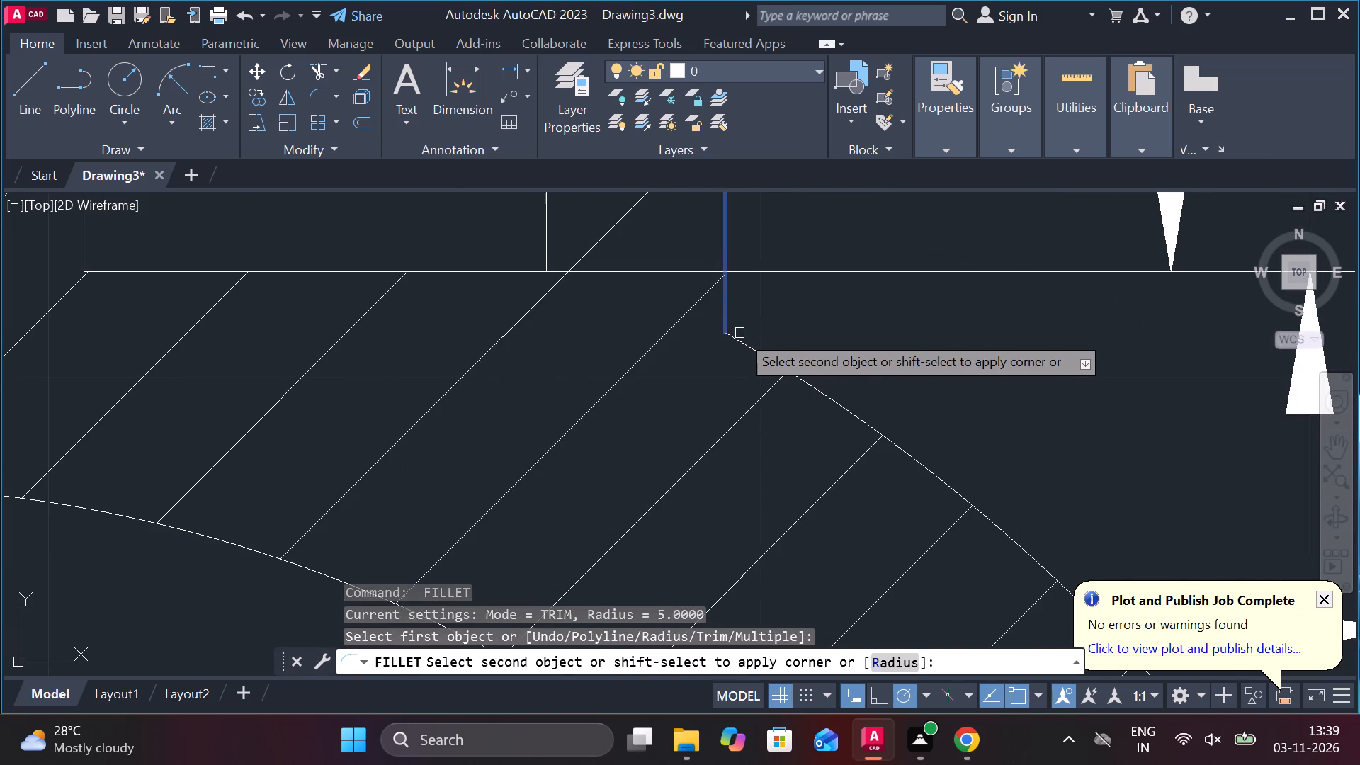
pyautogui.click(742, 341)
# Fillet the corner between the outer arc and the hatched-side flange's top edge with the 5 mm radius.
pyautogui.scroll(-3, 820, 358)
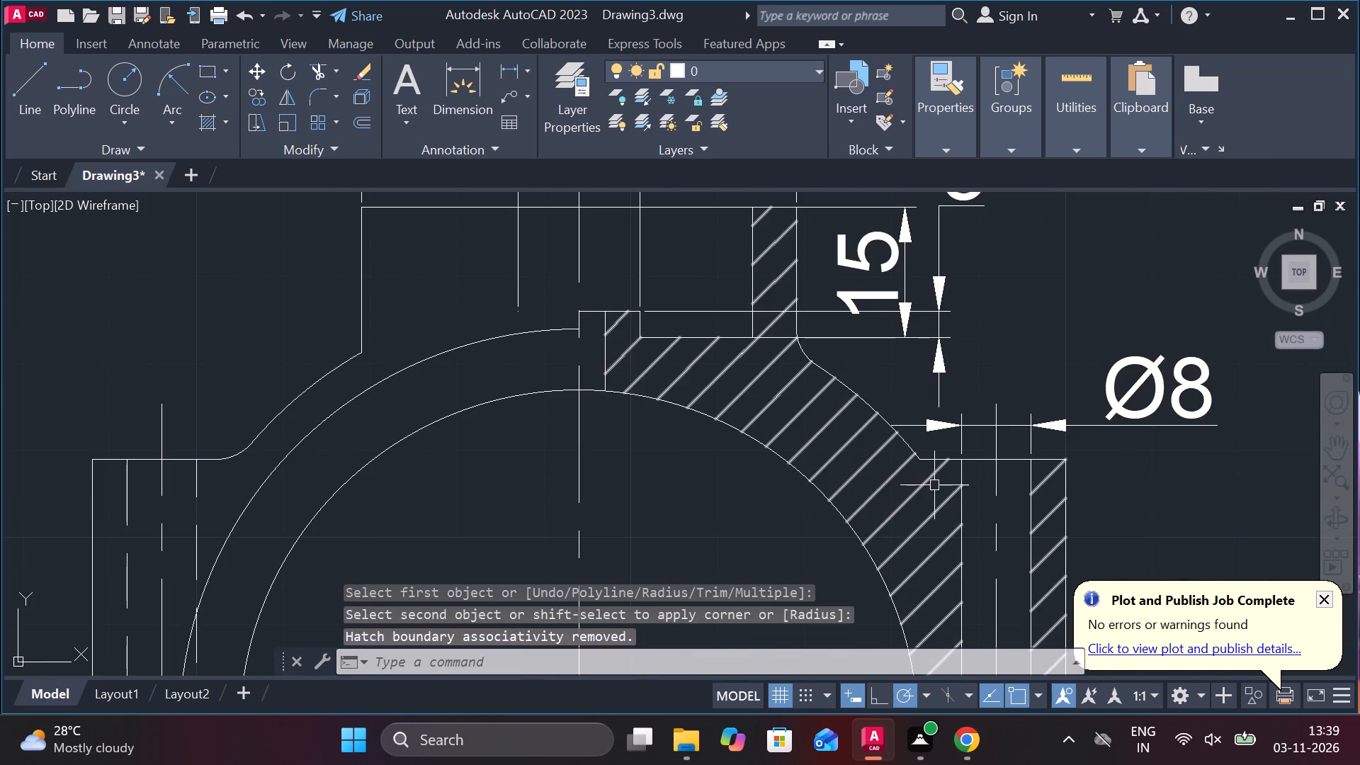
pyautogui.moveTo(708, 514); pyautogui.dragTo(727, 482, button='middle')
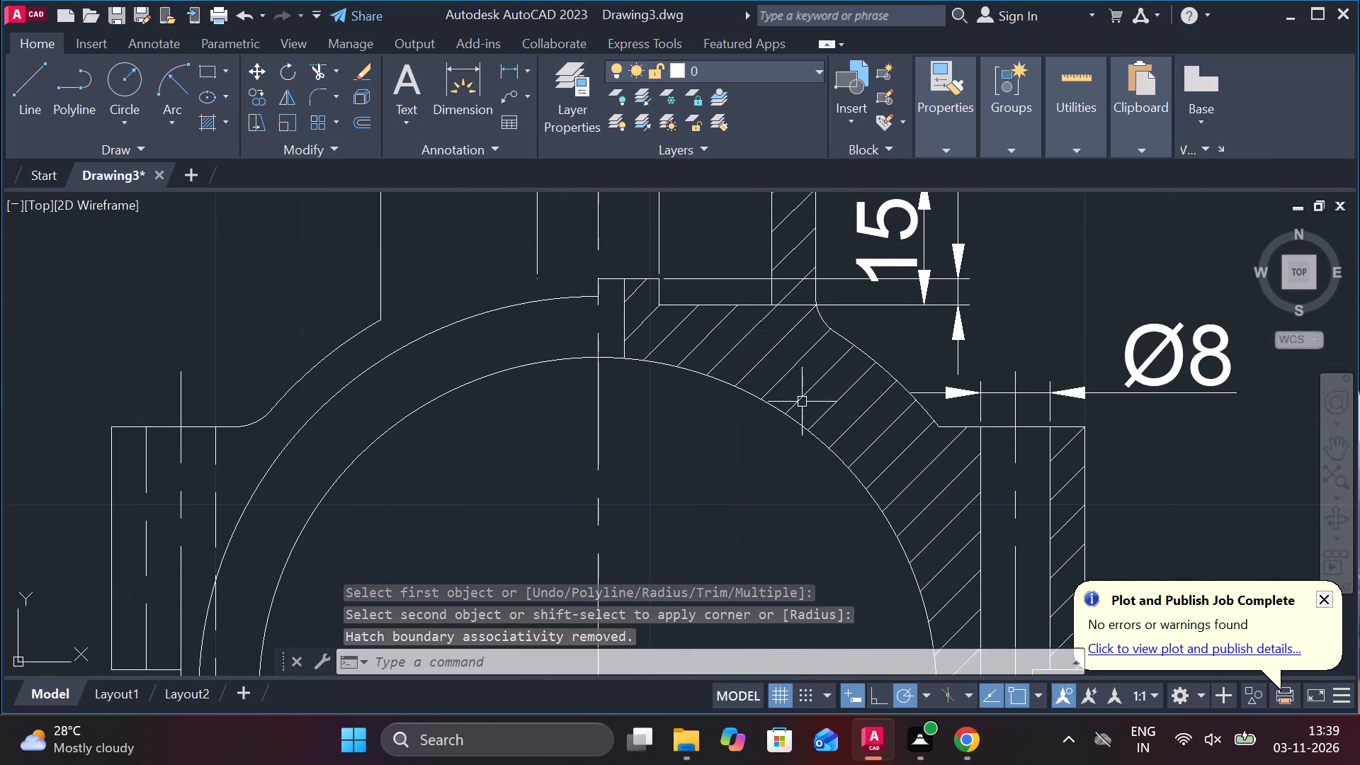
pyautogui.moveTo(843, 450); pyautogui.dragTo(718, 499, button='middle')
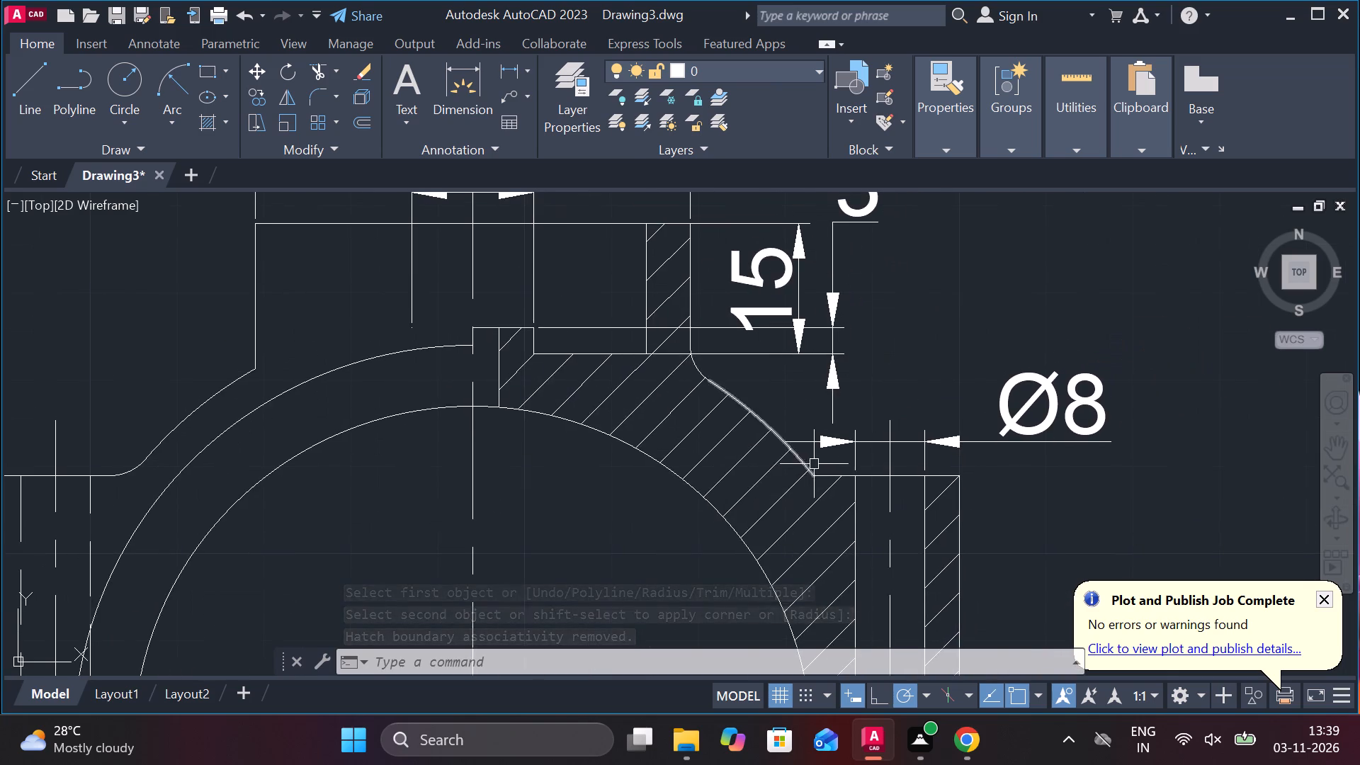
pyautogui.scroll(4, 814, 464)
pyautogui.press('space')
pyautogui.click(779, 534)
pyautogui.click(810, 548)
pyautogui.scroll(-1, 812, 548)
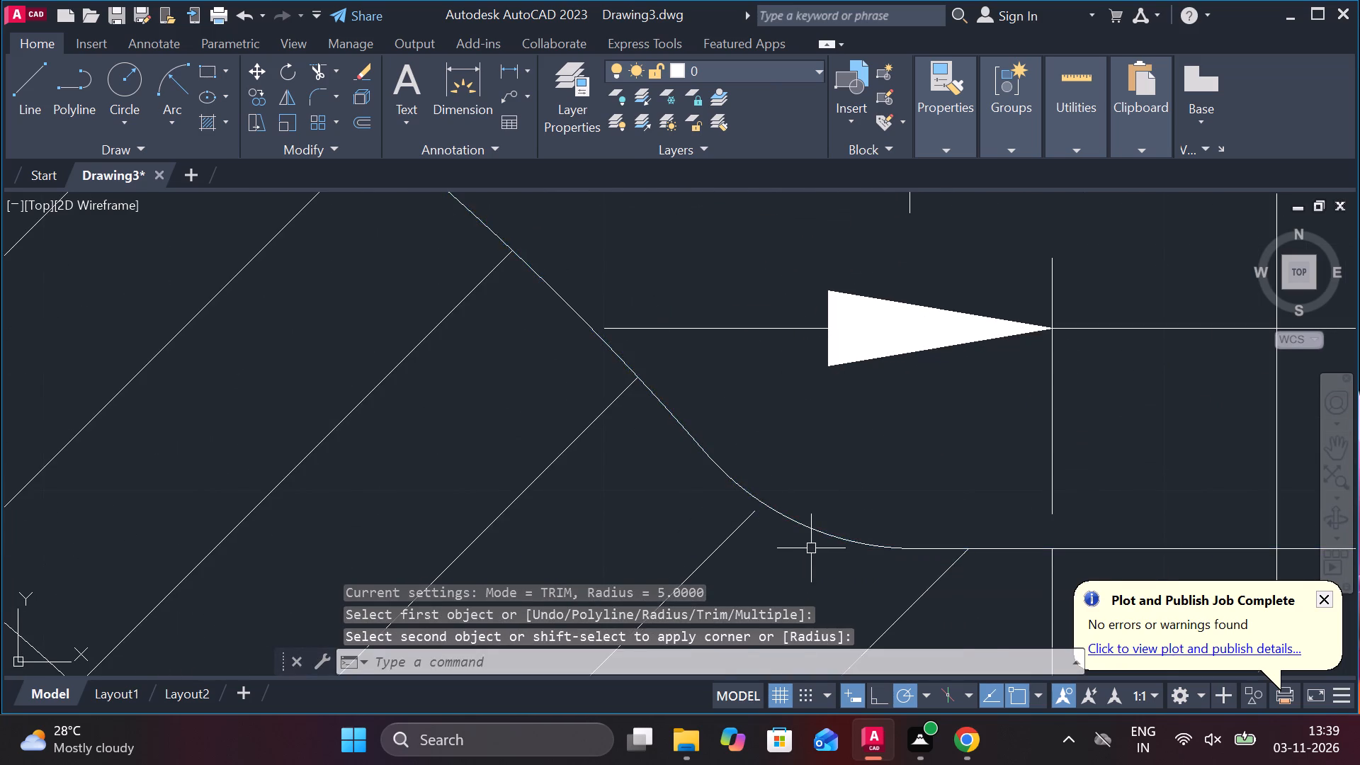
pyautogui.scroll(-2, 811, 548)
pyautogui.scroll(-1, 895, 545)
pyautogui.scroll(2, 839, 555)
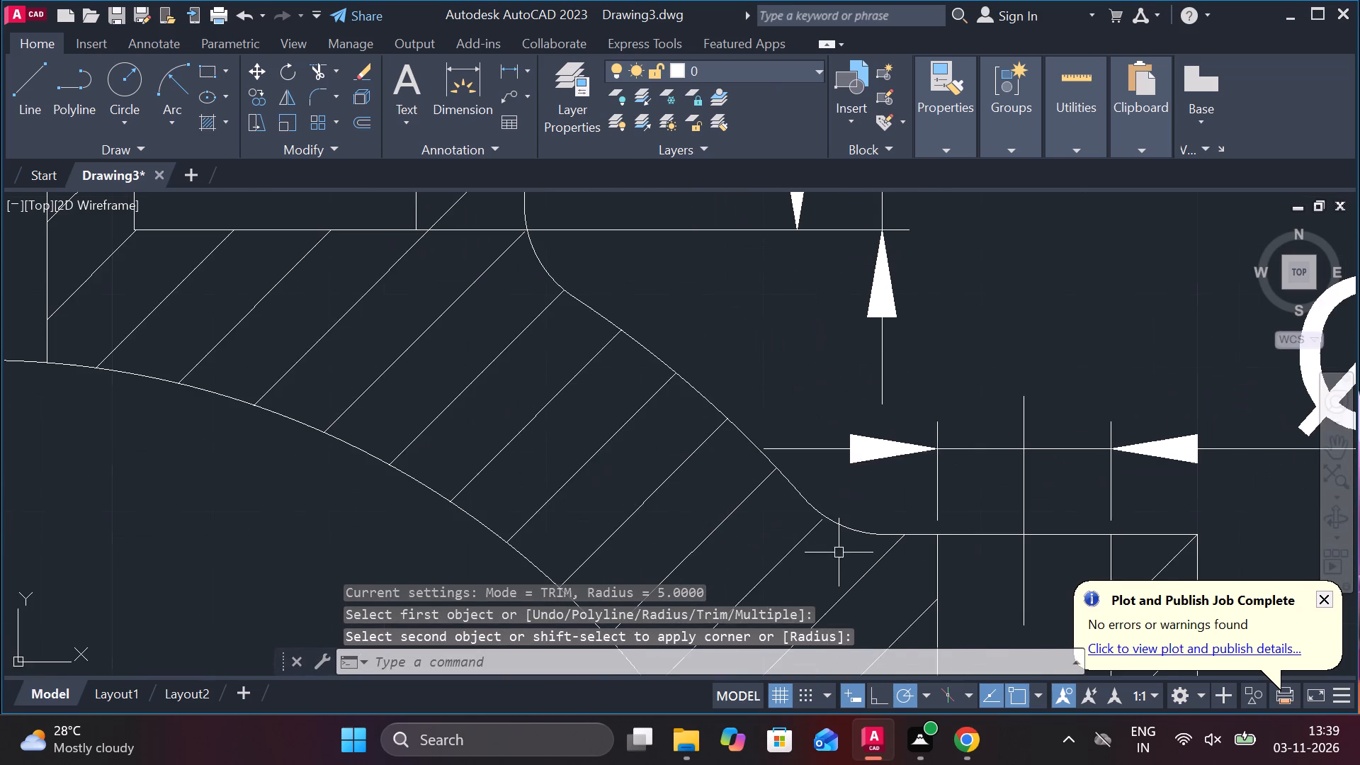
pyautogui.press('Escape')
# Fillet the corner between the boss's outer wall and the outer arc on the unhatched side with the 5 mm radius.
pyautogui.scroll(-1, 809, 565)
pyautogui.scroll(-2, 740, 528)
pyautogui.scroll(-1, 835, 538)
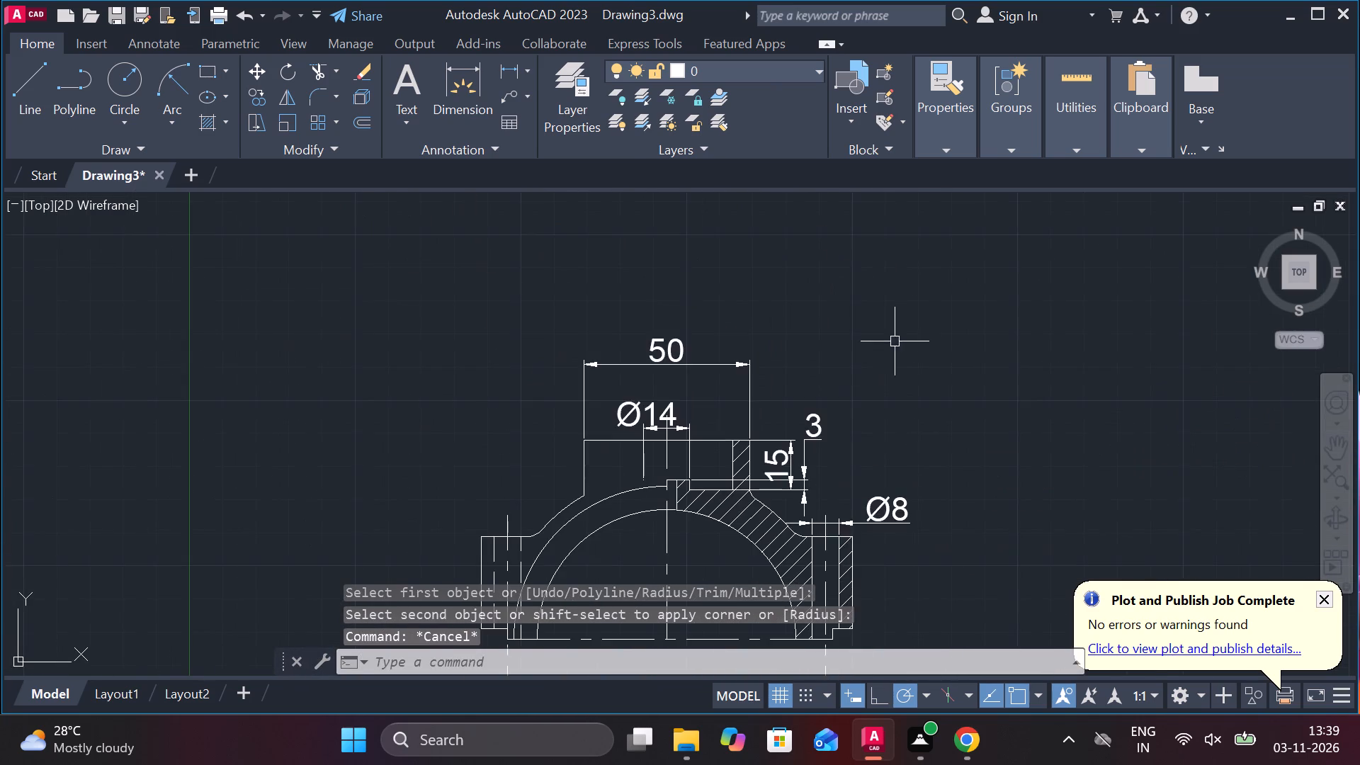
pyautogui.scroll(-2, 836, 413)
pyautogui.scroll(3, 815, 489)
pyautogui.moveTo(719, 492); pyautogui.dragTo(703, 433, button='middle')
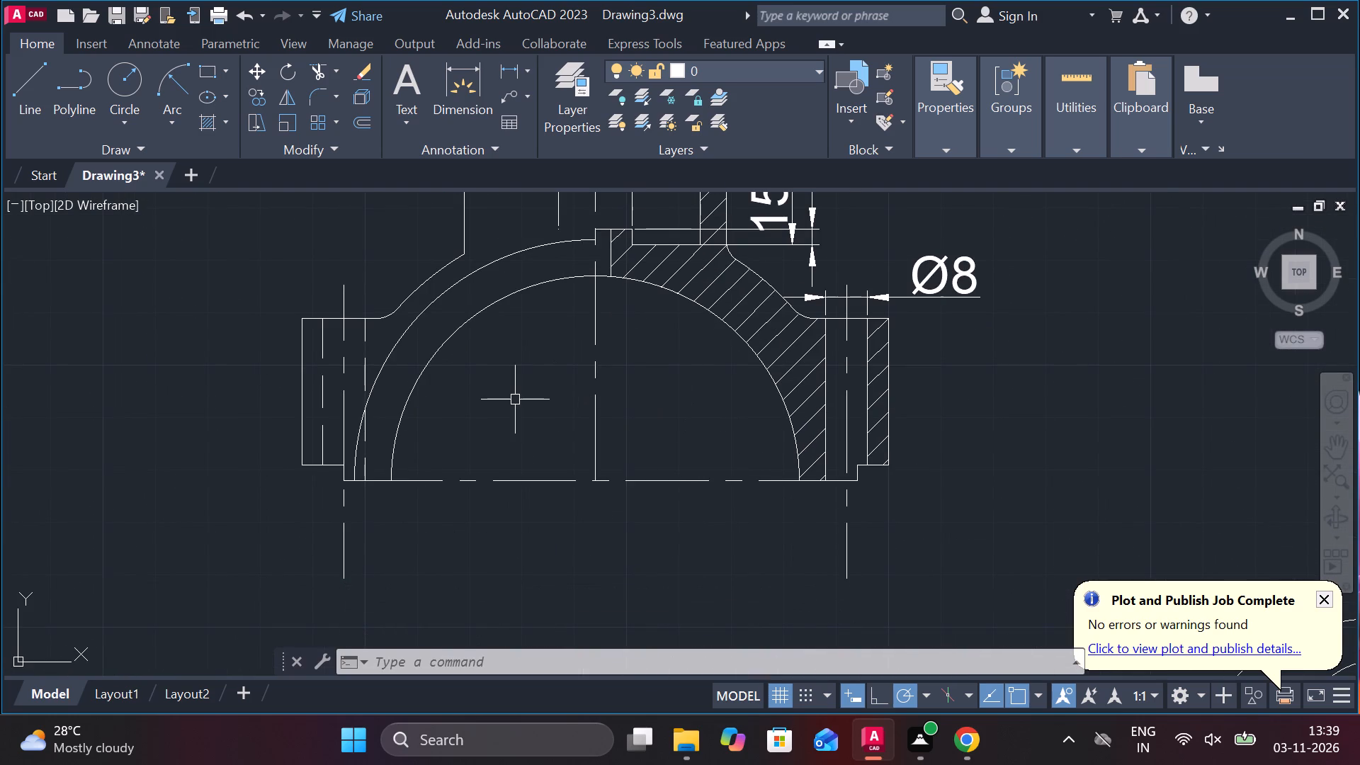
pyautogui.moveTo(528, 399); pyautogui.dragTo(538, 477, button='middle')
pyautogui.press('space')
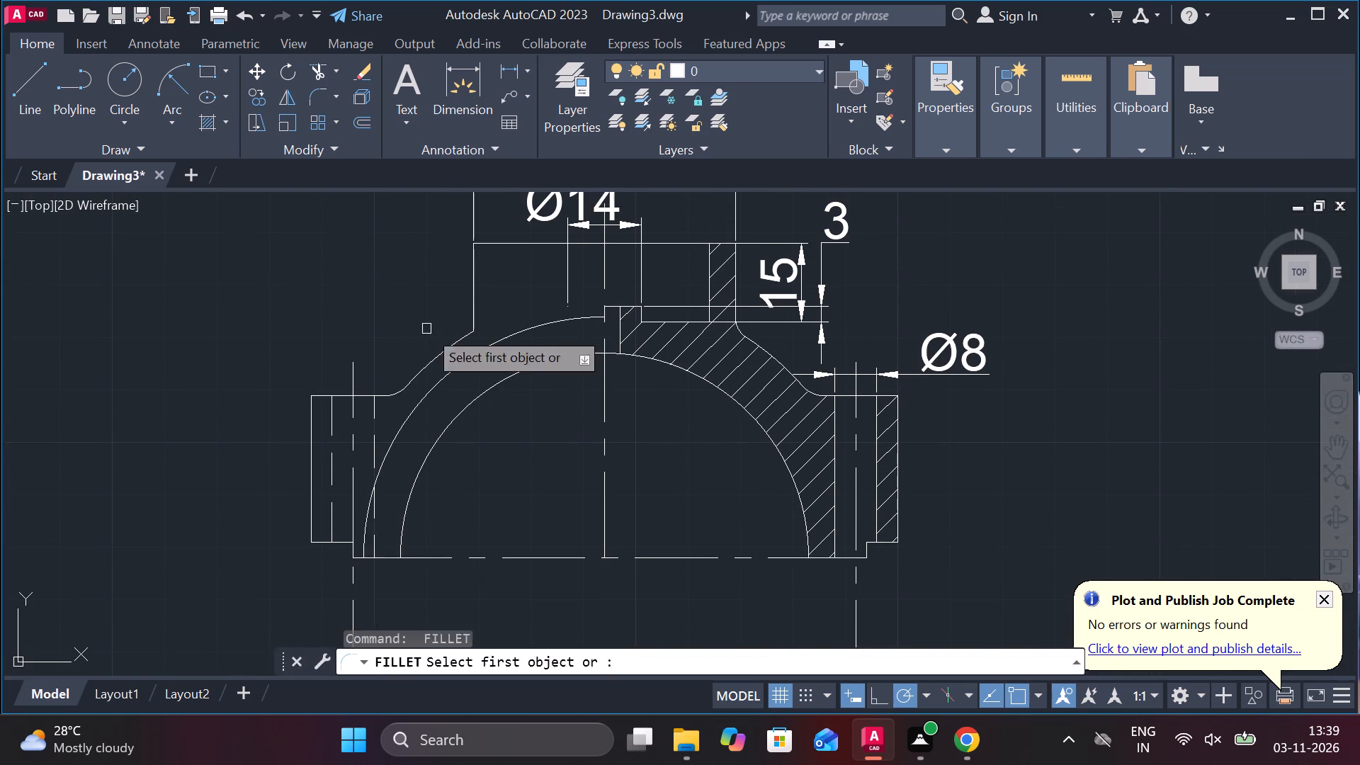
pyautogui.click(453, 342)
pyautogui.click(472, 310)
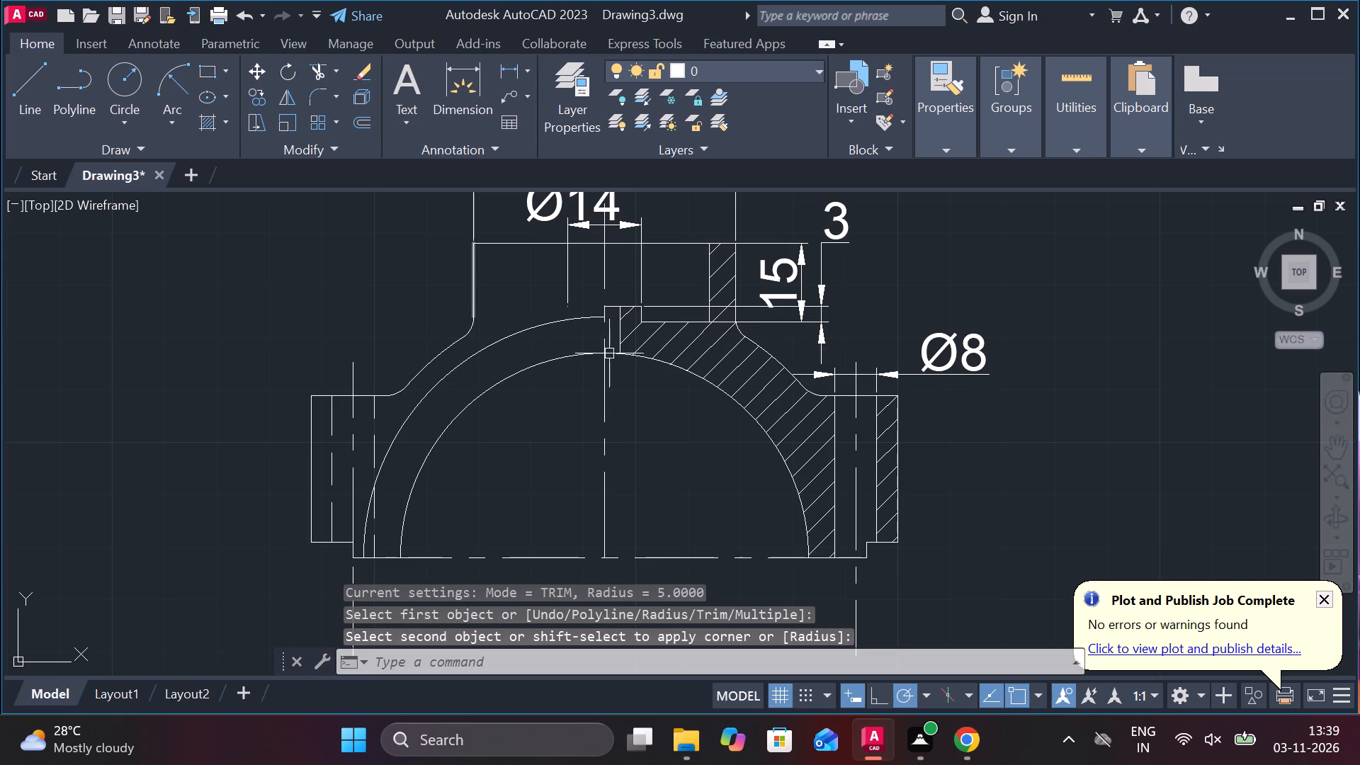
# On the undimensioned cap copy, fillet the outer arc's corners with the hidden-line flange's top edge and the adjacent boss wall, radius 5 mm.
pyautogui.scroll(-3, 680, 399)
pyautogui.scroll(-3, 750, 425)
pyautogui.scroll(3, 563, 395)
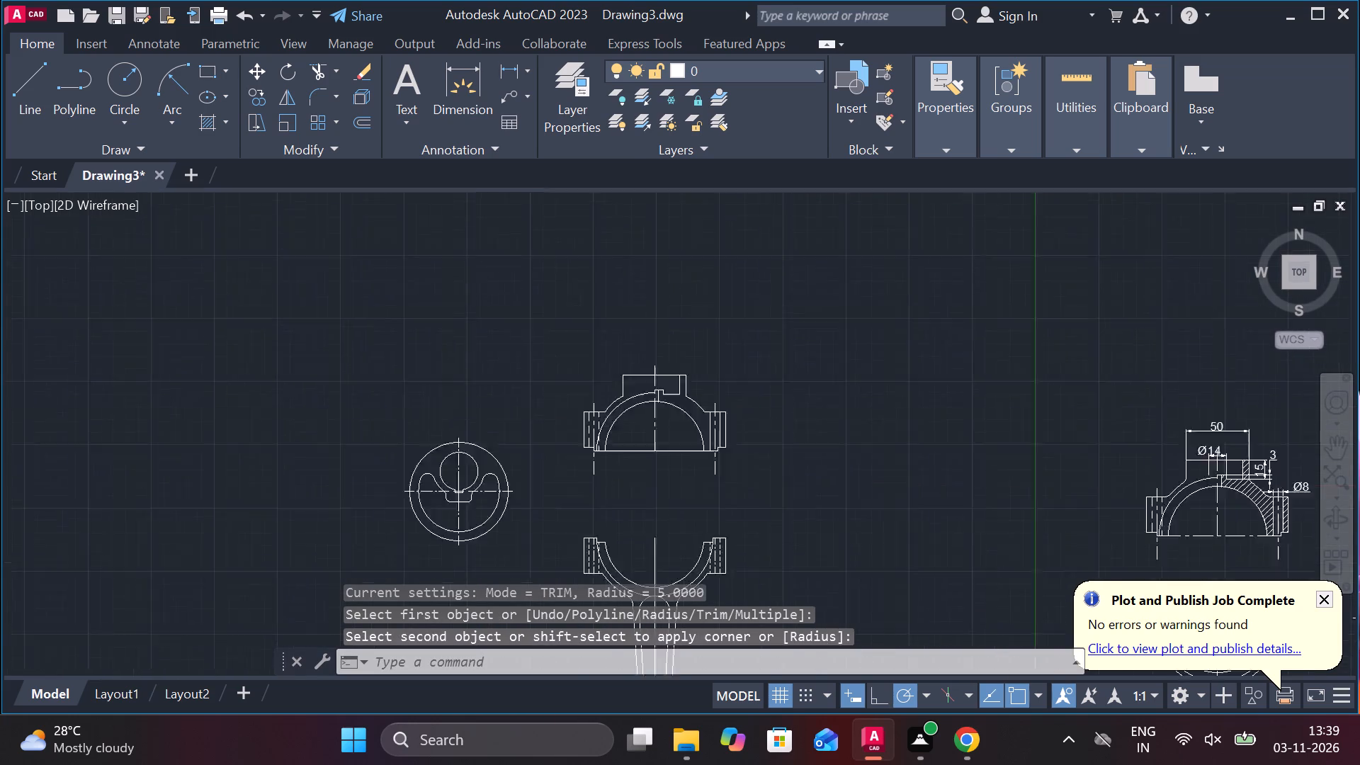
pyautogui.scroll(4, 569, 385)
pyautogui.moveTo(605, 405); pyautogui.dragTo(502, 180, button='middle')
pyautogui.press('space')
pyautogui.click(509, 273)
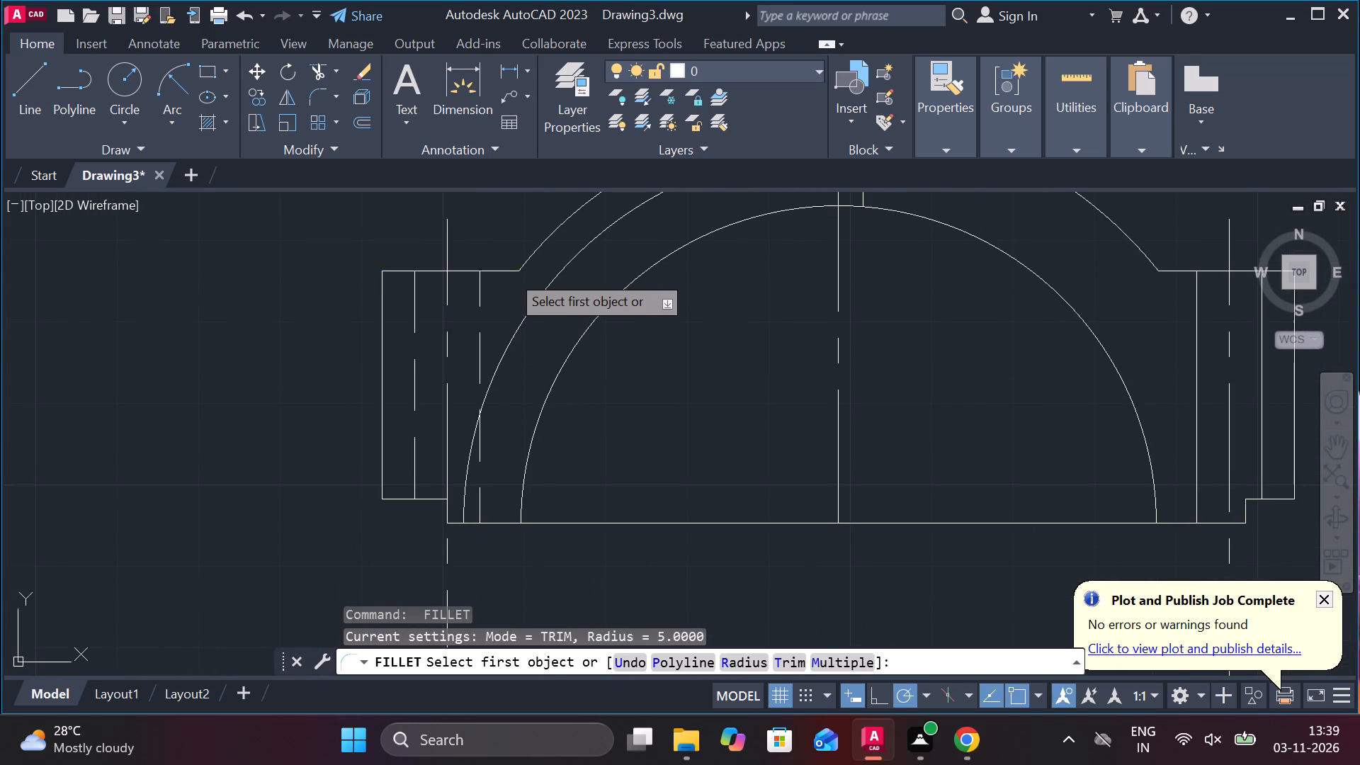
pyautogui.click(523, 249)
pyautogui.click(533, 256)
pyautogui.moveTo(535, 262); pyautogui.dragTo(483, 421, button='middle')
pyautogui.press('space')
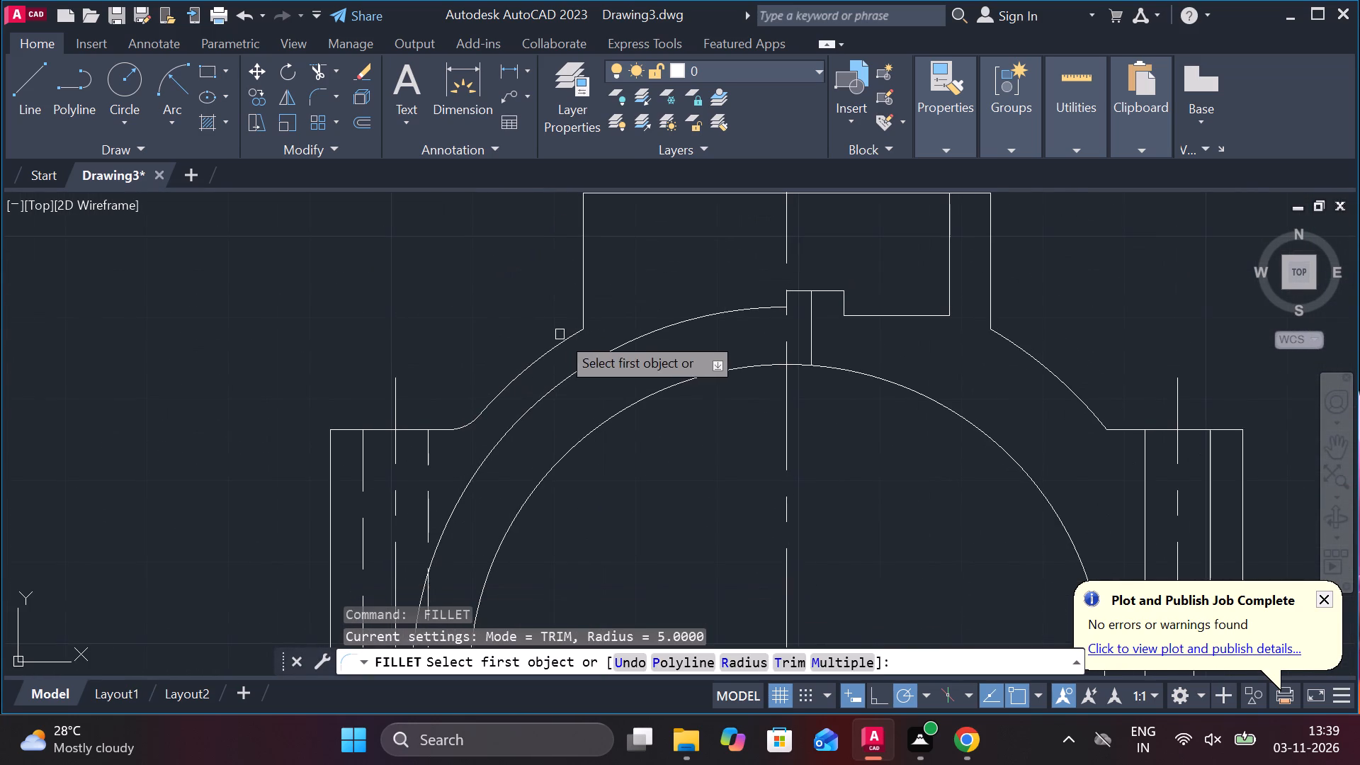
pyautogui.click(560, 334)
pyautogui.click(569, 338)
pyautogui.click(581, 324)
# Using Fillet's Multiple option, round the two matching outer-arc corners at the boss wall and flange on the copy's other side, radius 5 mm.
pyautogui.press('space')
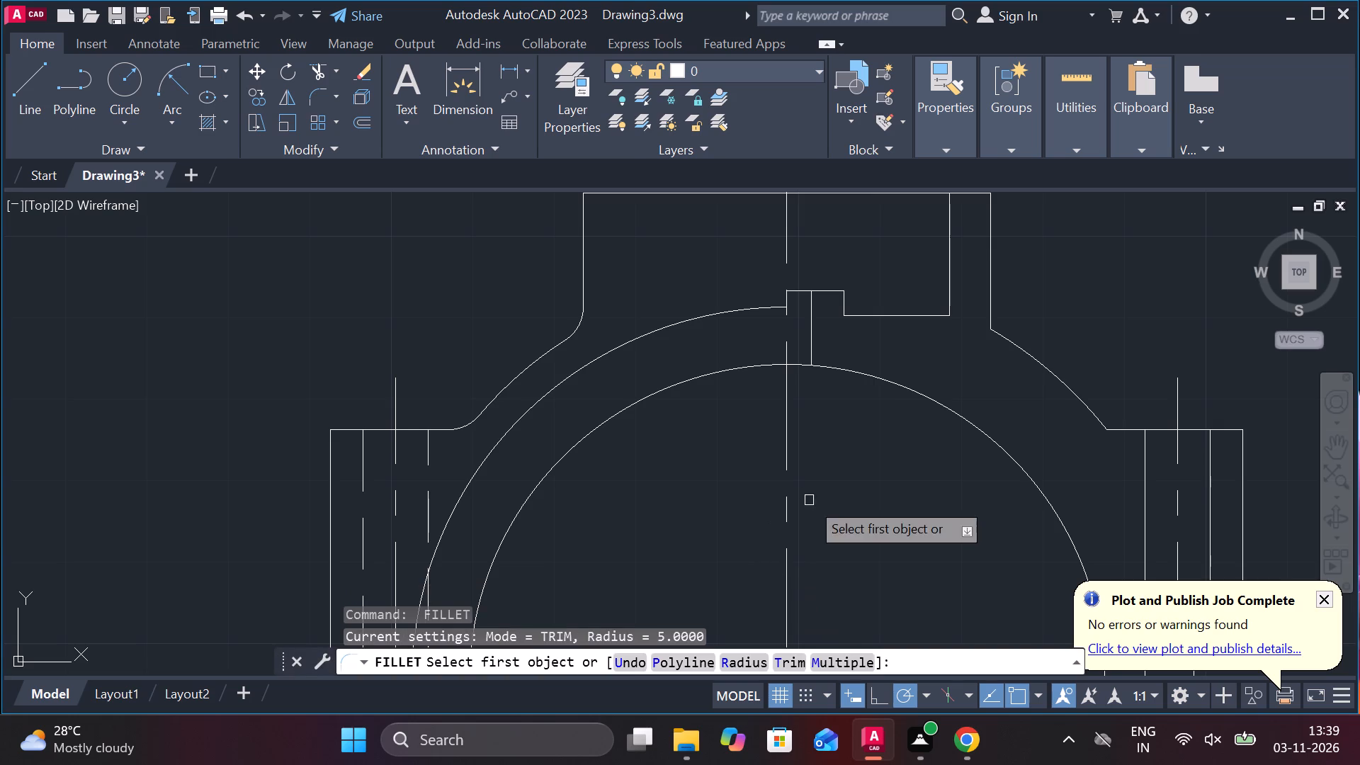
pyautogui.click(833, 661)
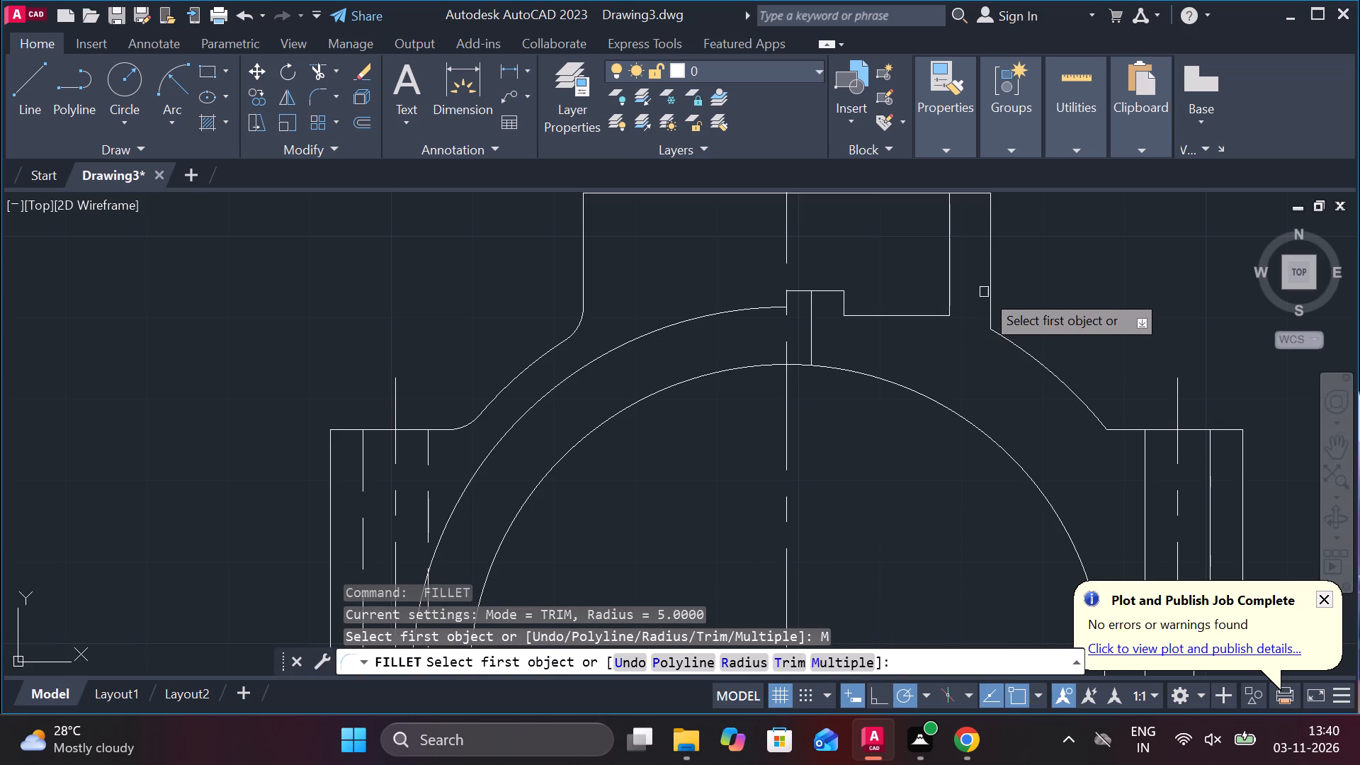
pyautogui.click(987, 287)
pyautogui.click(1000, 334)
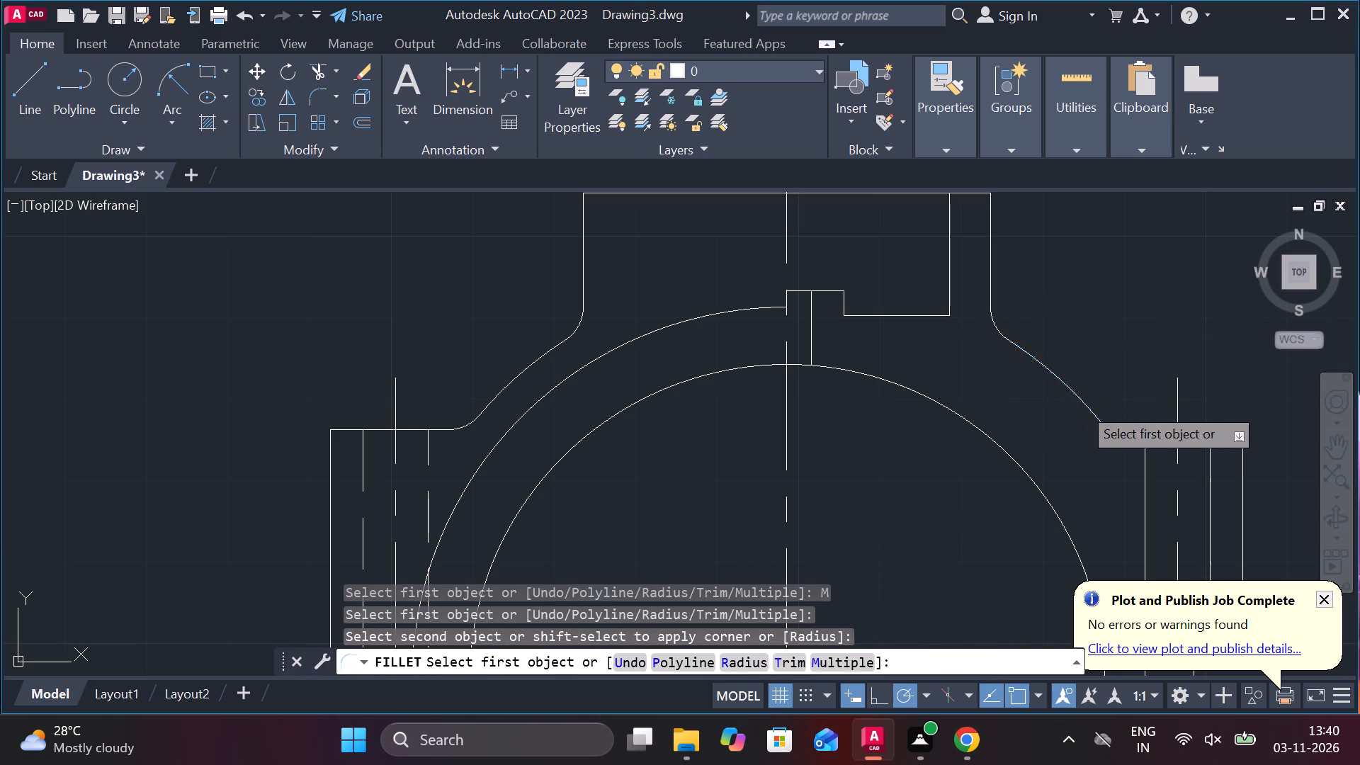
pyautogui.click(1081, 405)
pyautogui.click(1126, 431)
pyautogui.moveTo(805, 480); pyautogui.dragTo(772, 471, button='middle')
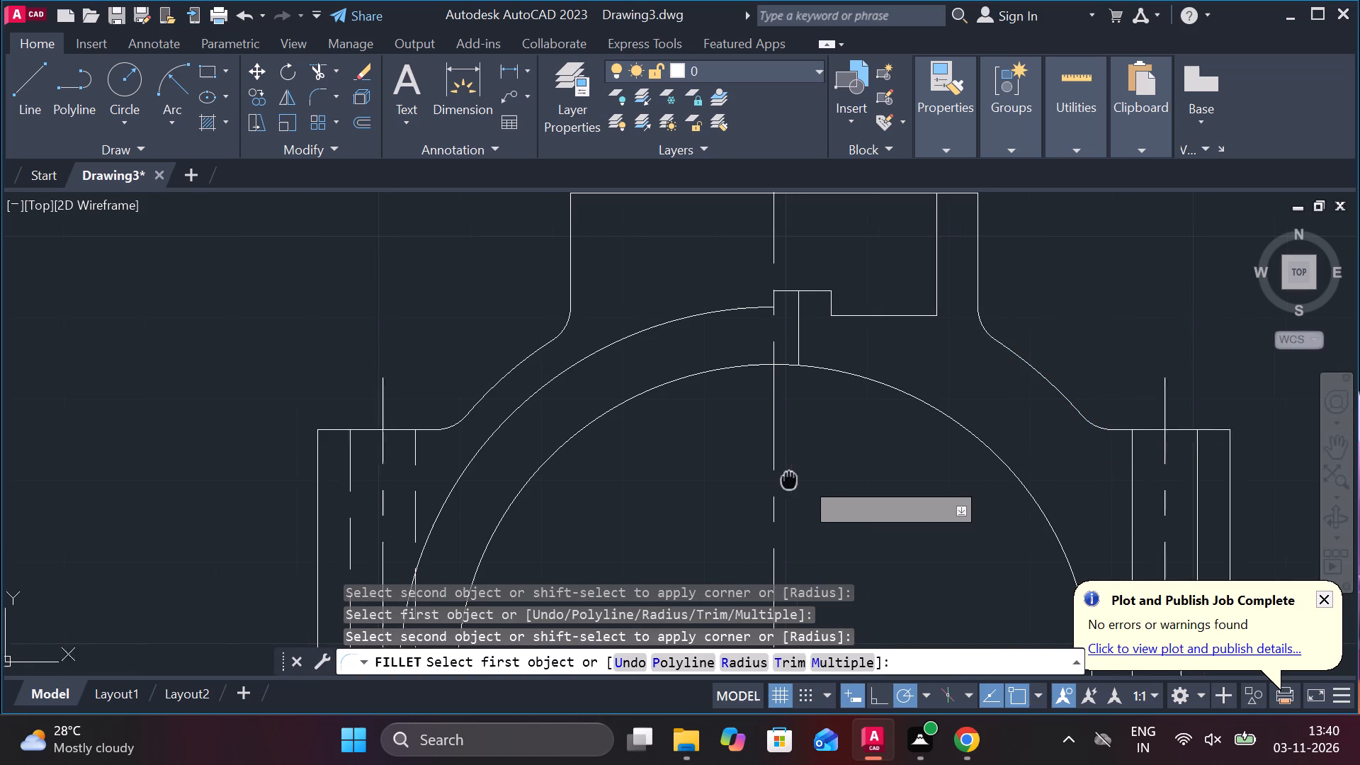
pyautogui.moveTo(772, 471); pyautogui.dragTo(720, 385, button='middle')
pyautogui.scroll(-1, 735, 385)
pyautogui.scroll(-2, 992, 446)
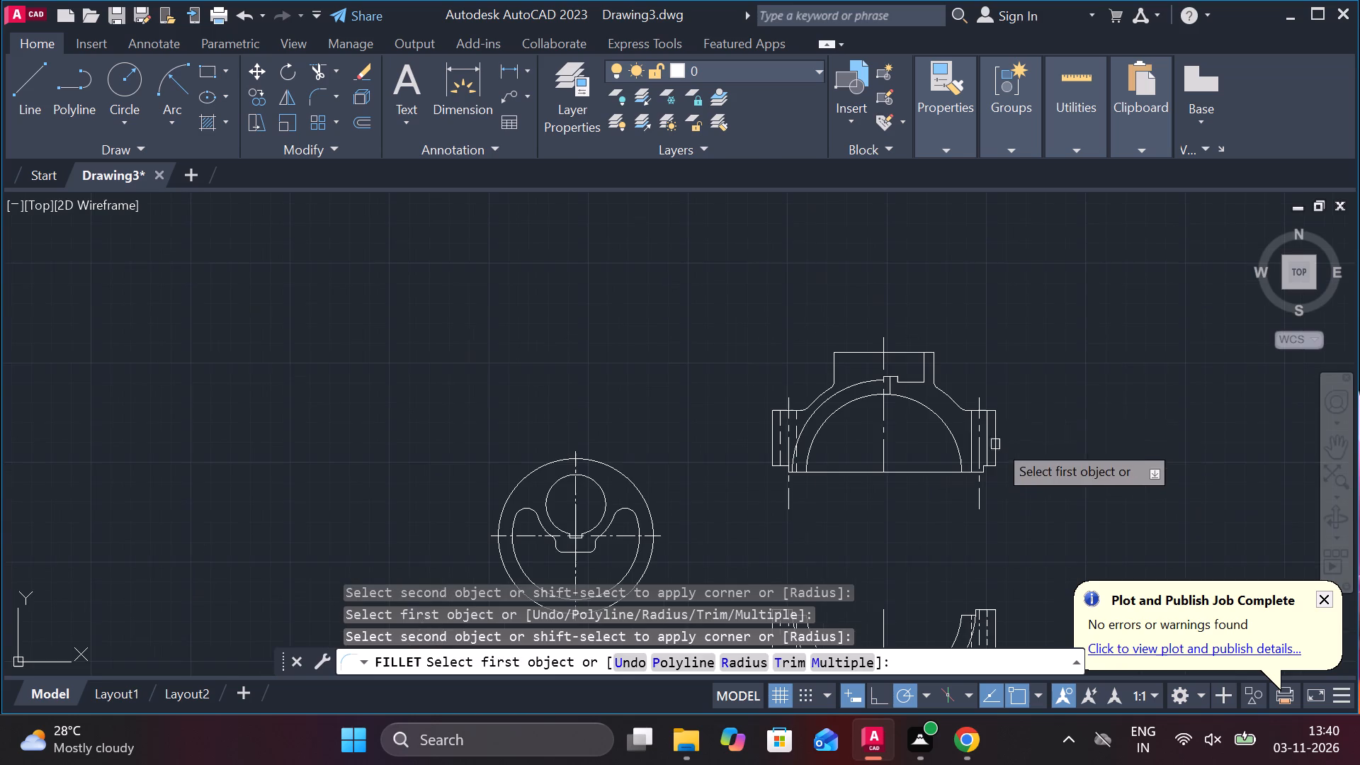
pyautogui.press('Escape')
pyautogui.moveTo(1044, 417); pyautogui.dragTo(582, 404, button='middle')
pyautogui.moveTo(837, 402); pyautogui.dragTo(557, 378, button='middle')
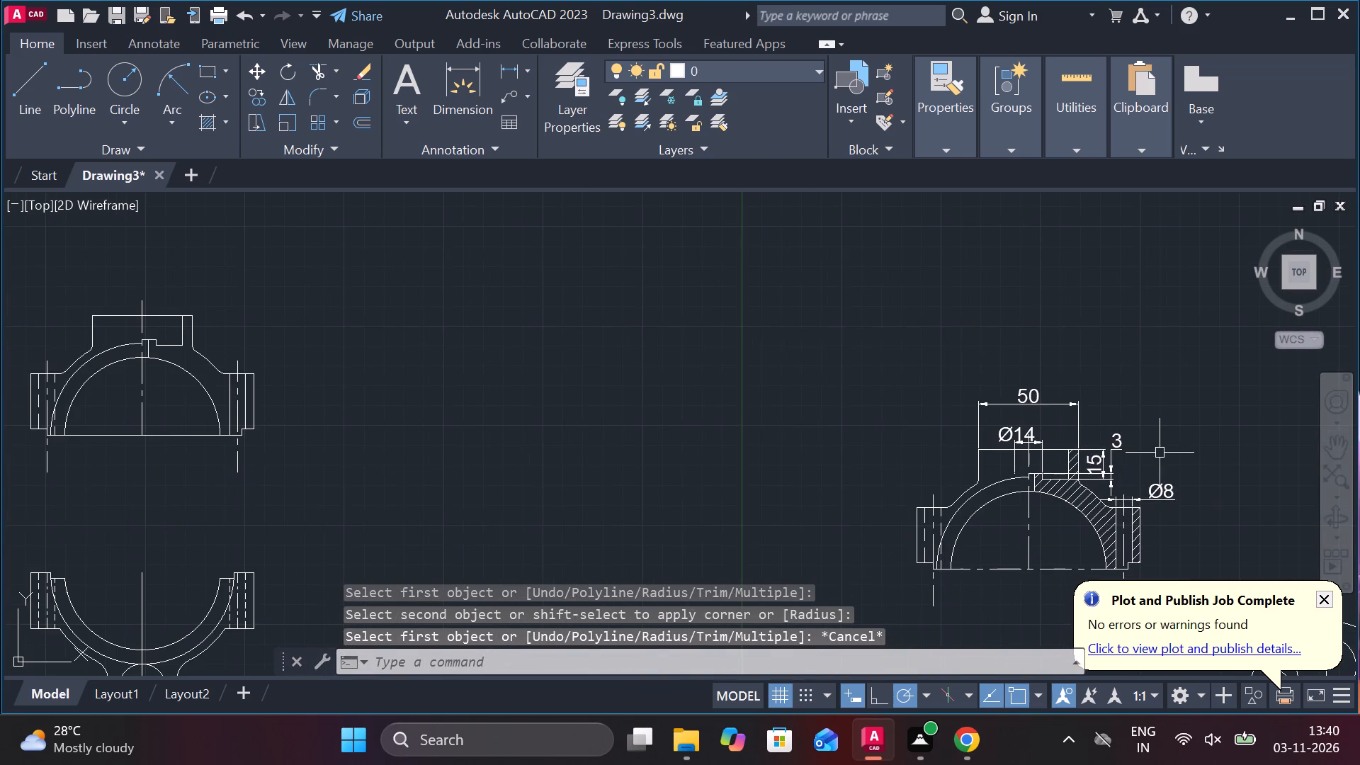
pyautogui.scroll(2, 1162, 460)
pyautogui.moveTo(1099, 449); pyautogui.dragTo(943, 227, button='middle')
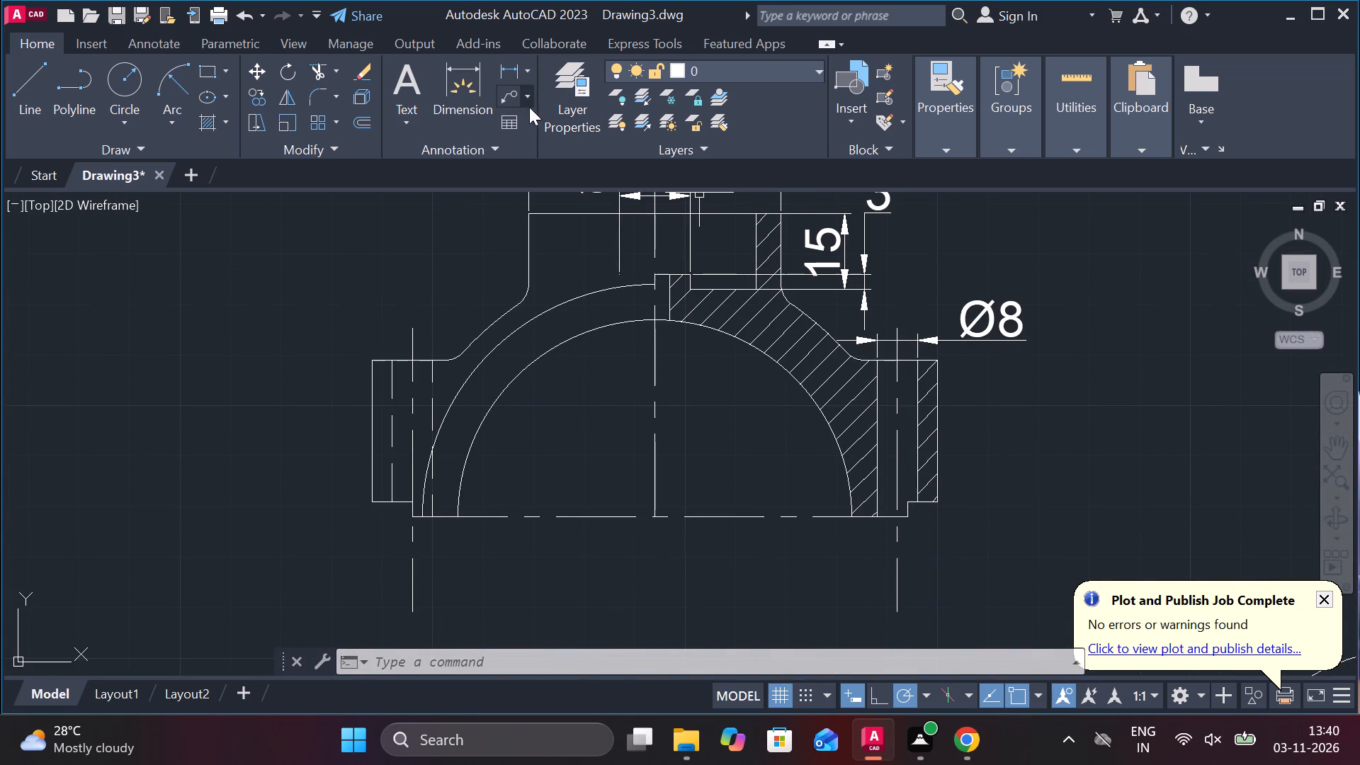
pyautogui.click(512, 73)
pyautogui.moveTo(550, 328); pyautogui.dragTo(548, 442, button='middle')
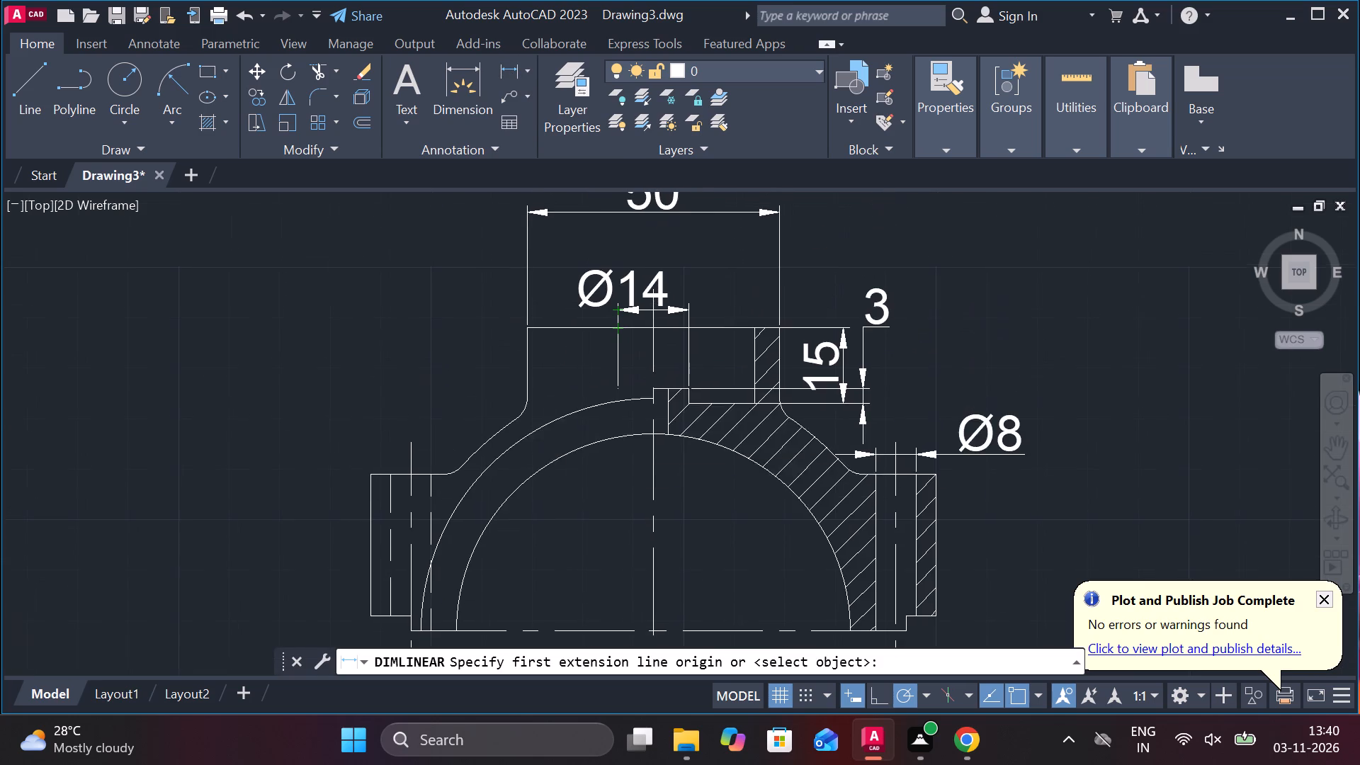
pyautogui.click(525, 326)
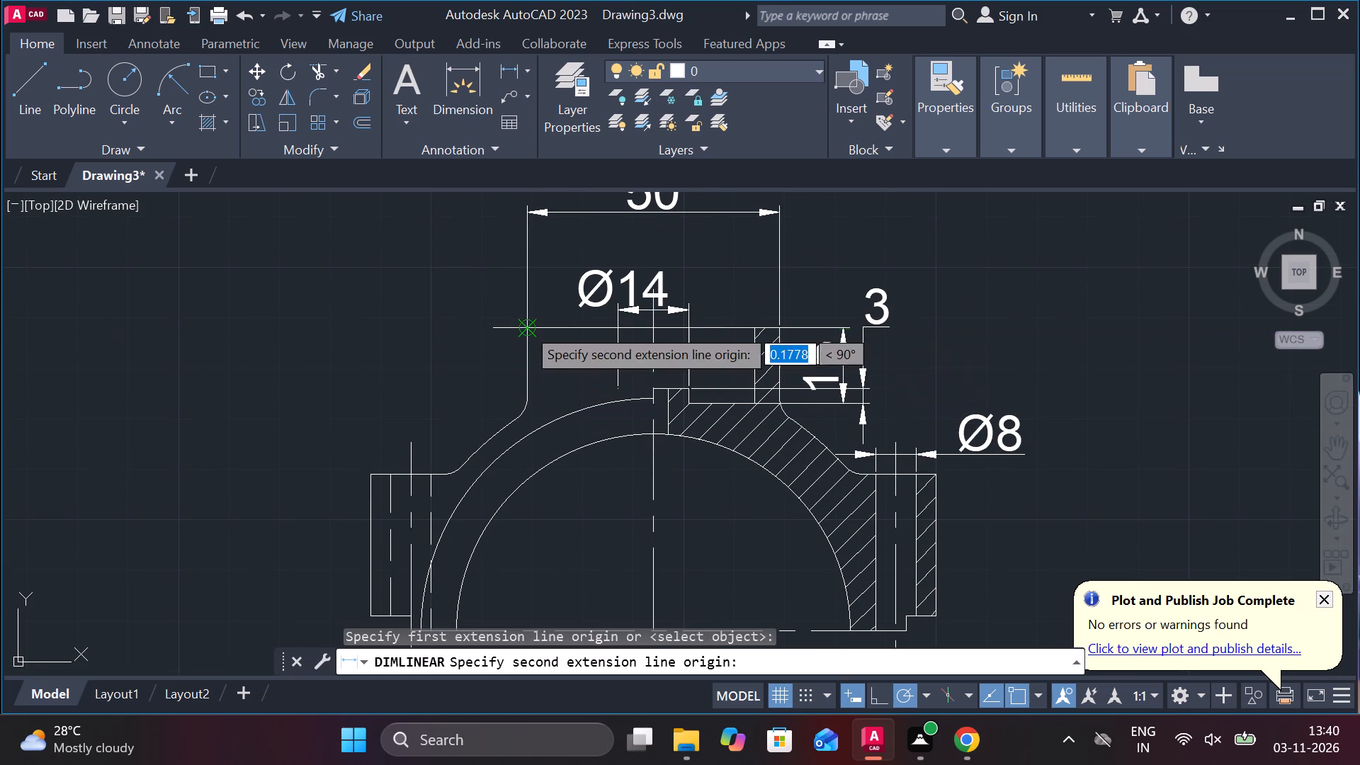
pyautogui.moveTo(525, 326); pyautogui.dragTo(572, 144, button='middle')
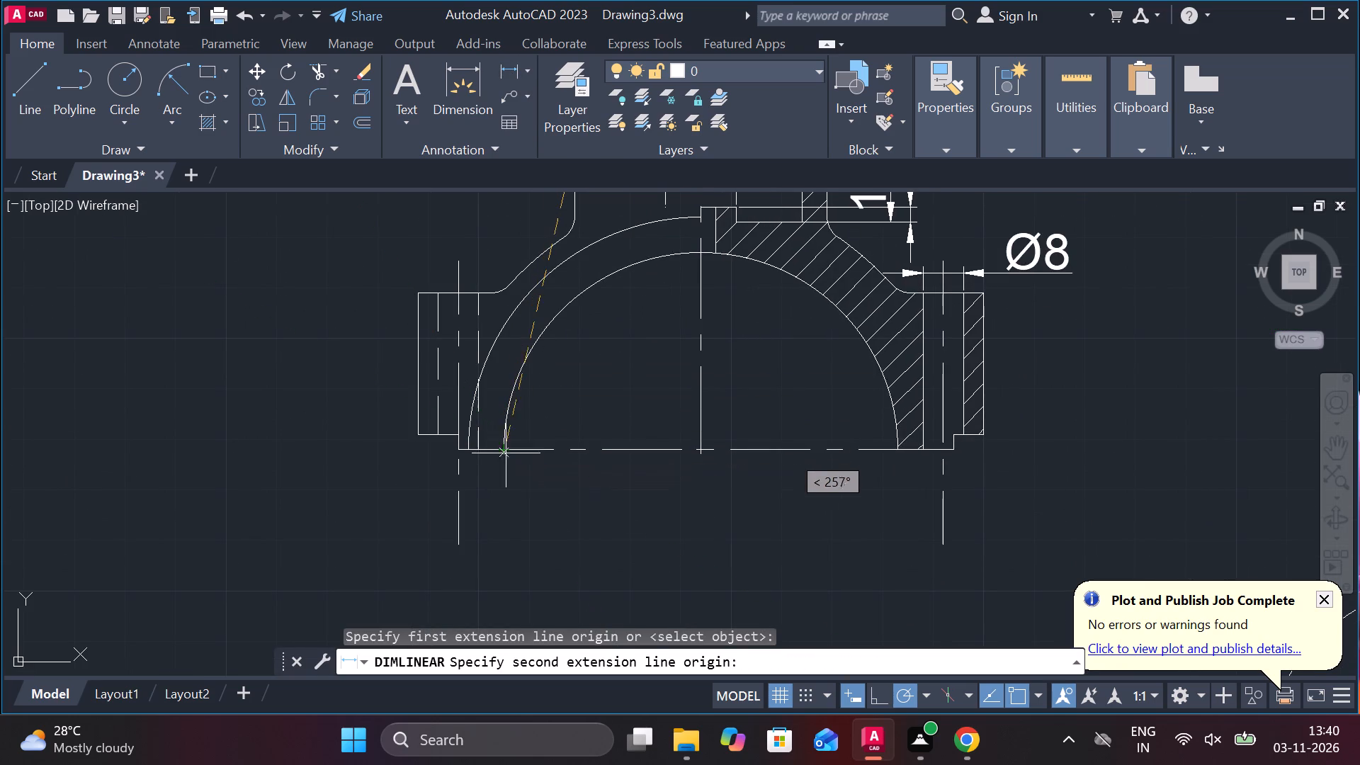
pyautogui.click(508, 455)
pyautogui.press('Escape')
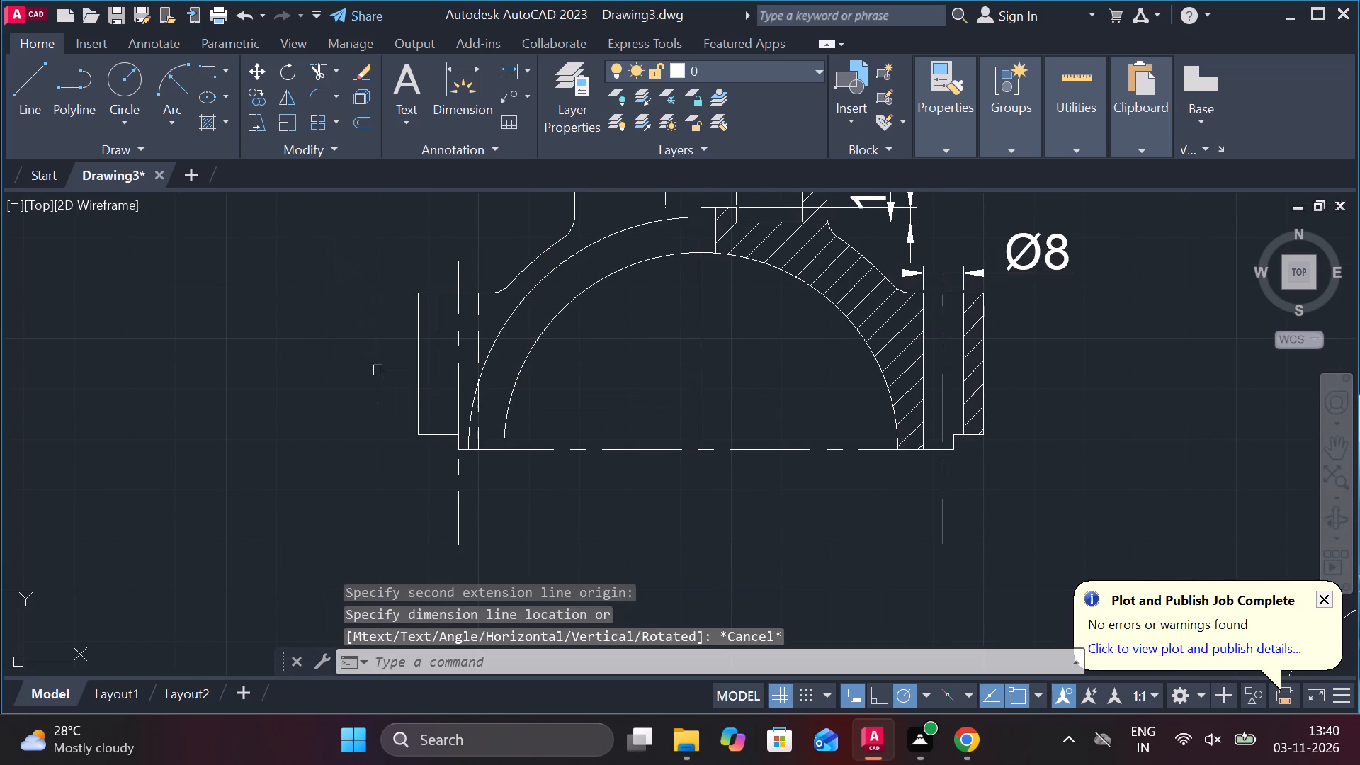
# Dimension the hatched cap's overall height from the base line to the boss top, placing it outside the unhatched flange.
pyautogui.press('space')
pyautogui.click(509, 452)
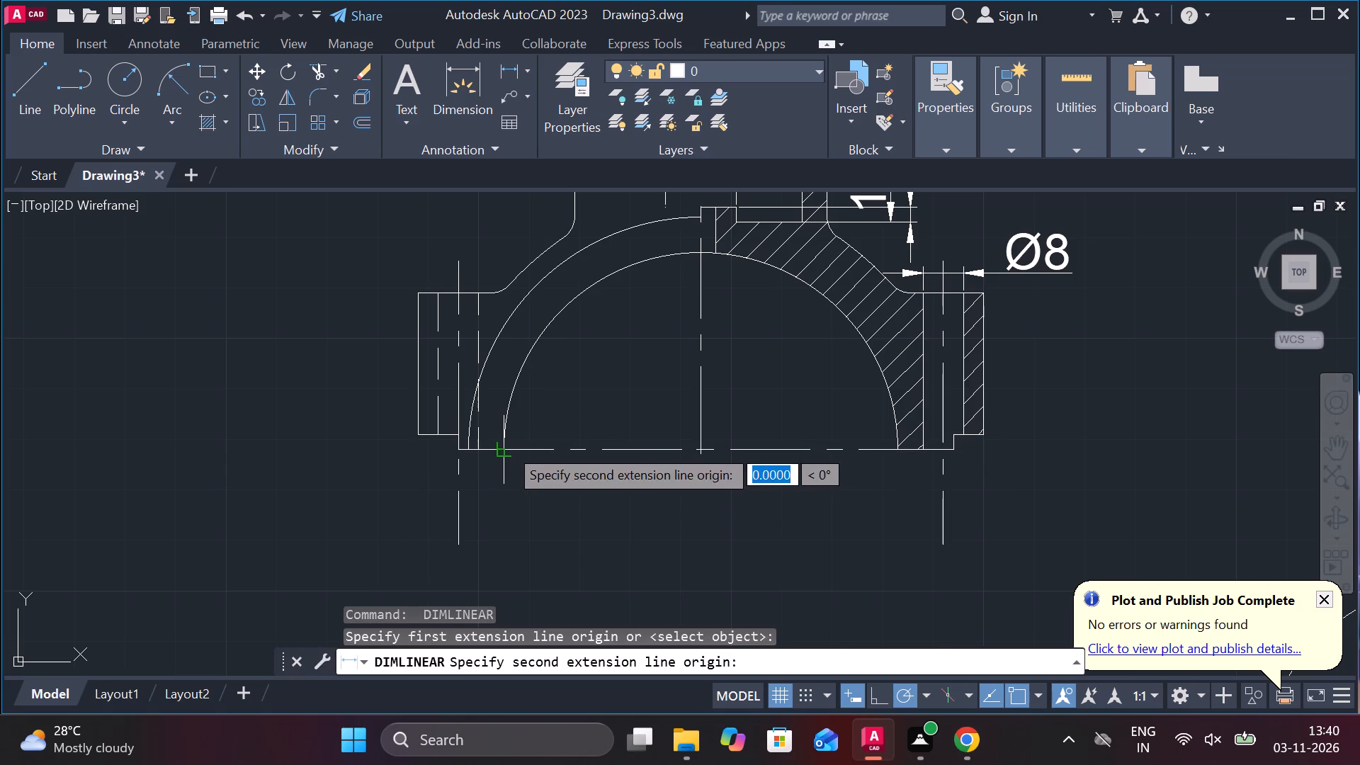
pyautogui.moveTo(507, 450); pyautogui.dragTo(492, 592, button='middle')
pyautogui.click(561, 289)
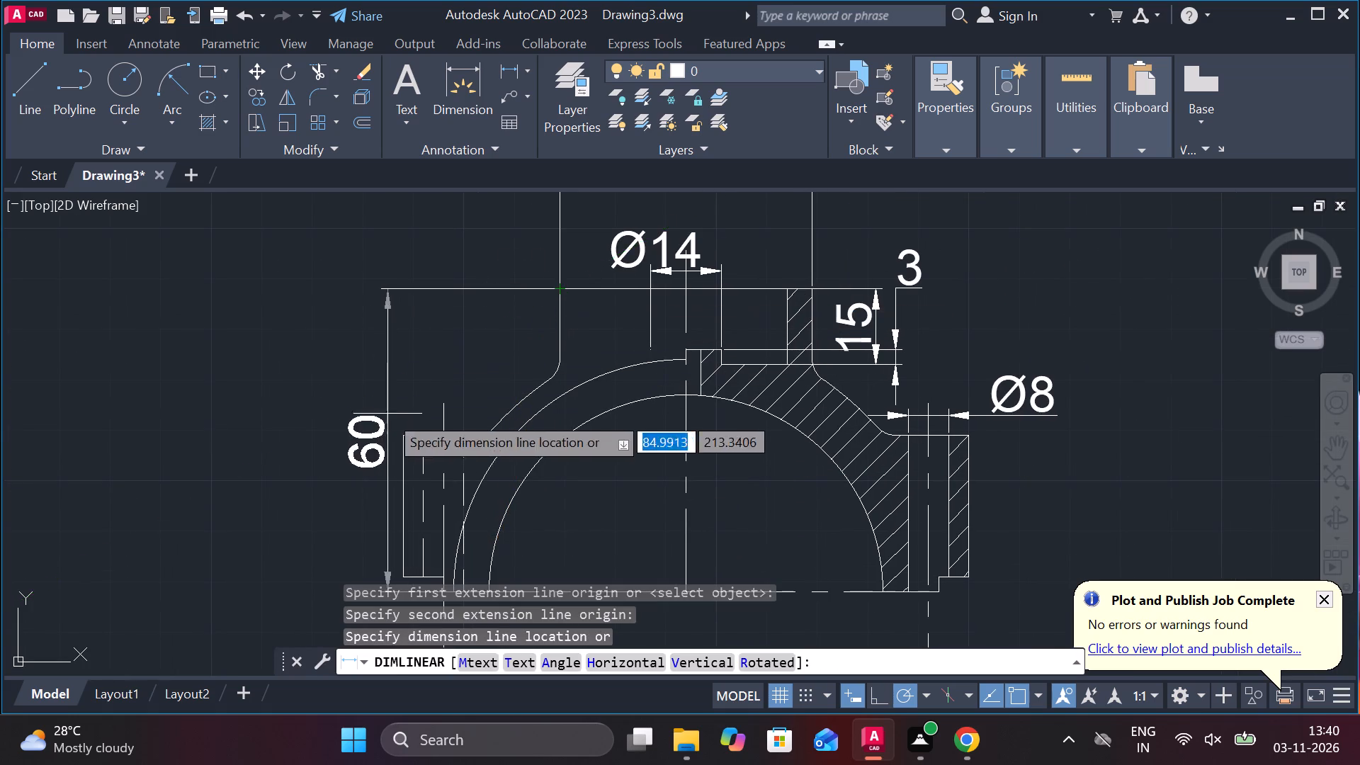
pyautogui.moveTo(387, 431); pyautogui.dragTo(464, 284, button='middle')
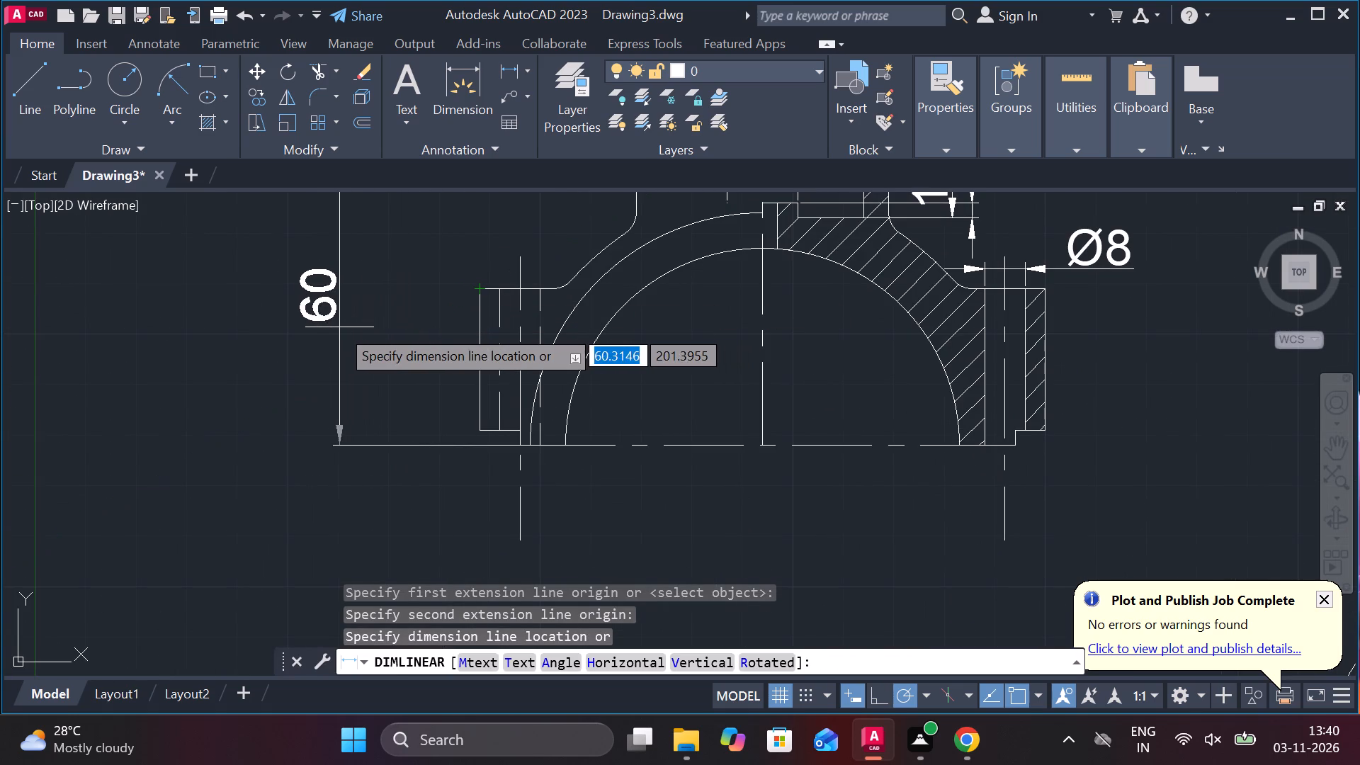
pyautogui.click(339, 327)
# Dimension the unhatched flange's height, placing it between the flange and the overall height dimension.
pyautogui.press('space')
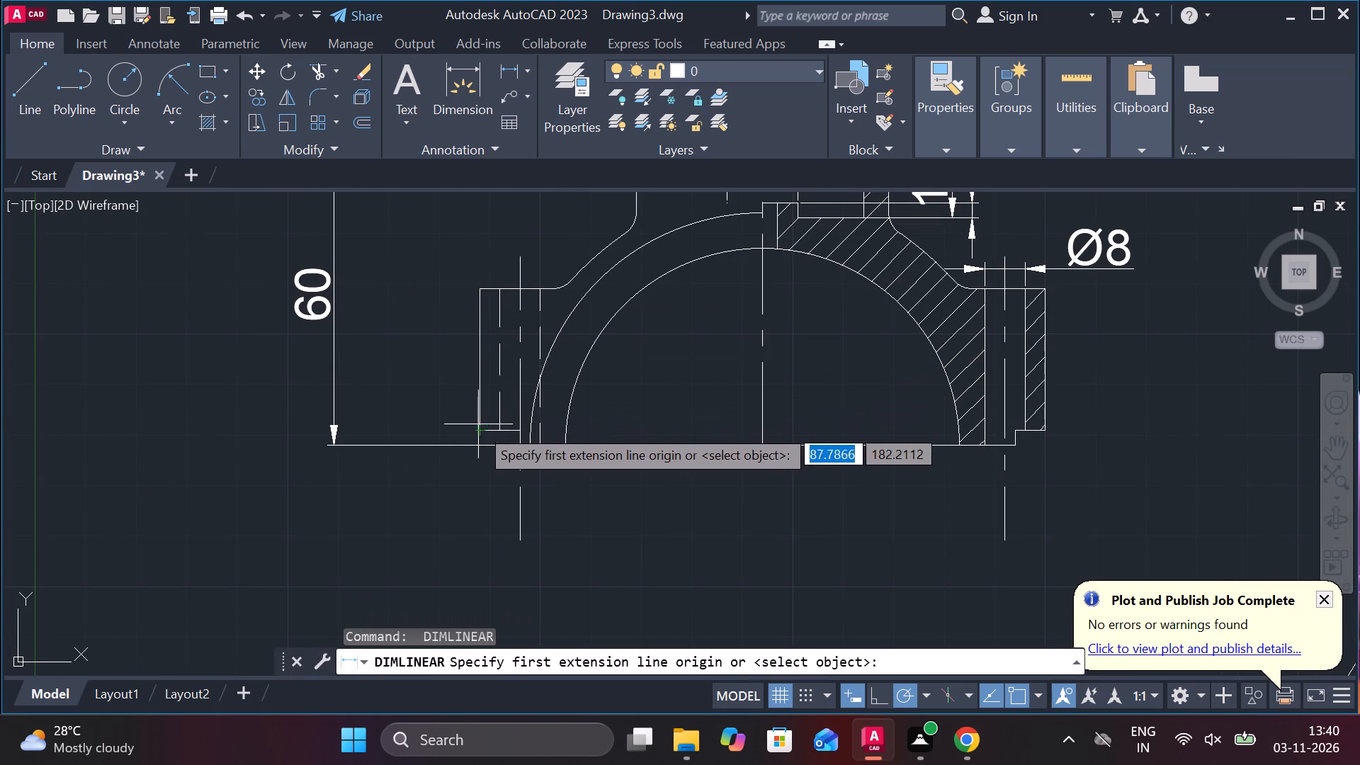
pyautogui.click(480, 434)
pyautogui.click(487, 288)
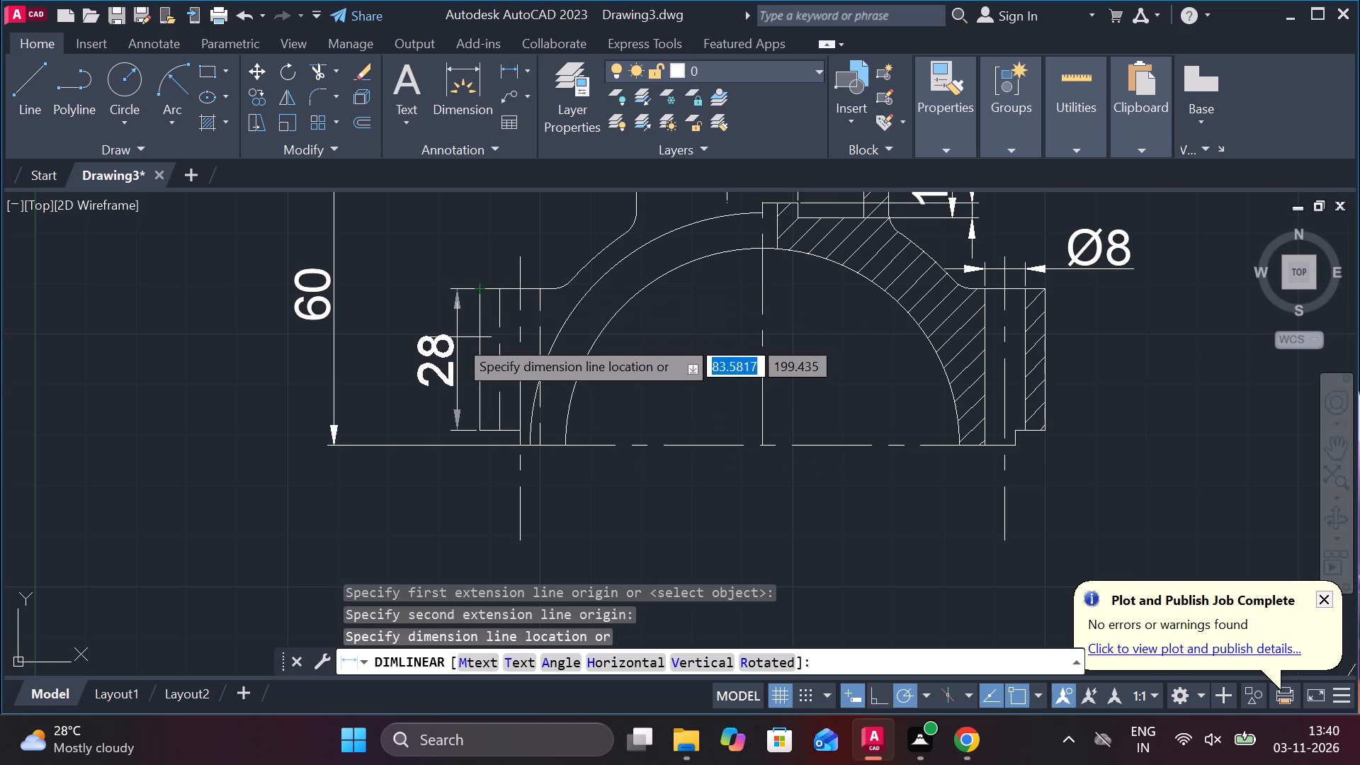
pyautogui.click(448, 338)
# Dimension the vertical offset between the unhatched flange's underside and the base line, in line with the flange height dimension.
pyautogui.scroll(2, 497, 421)
pyautogui.press('space')
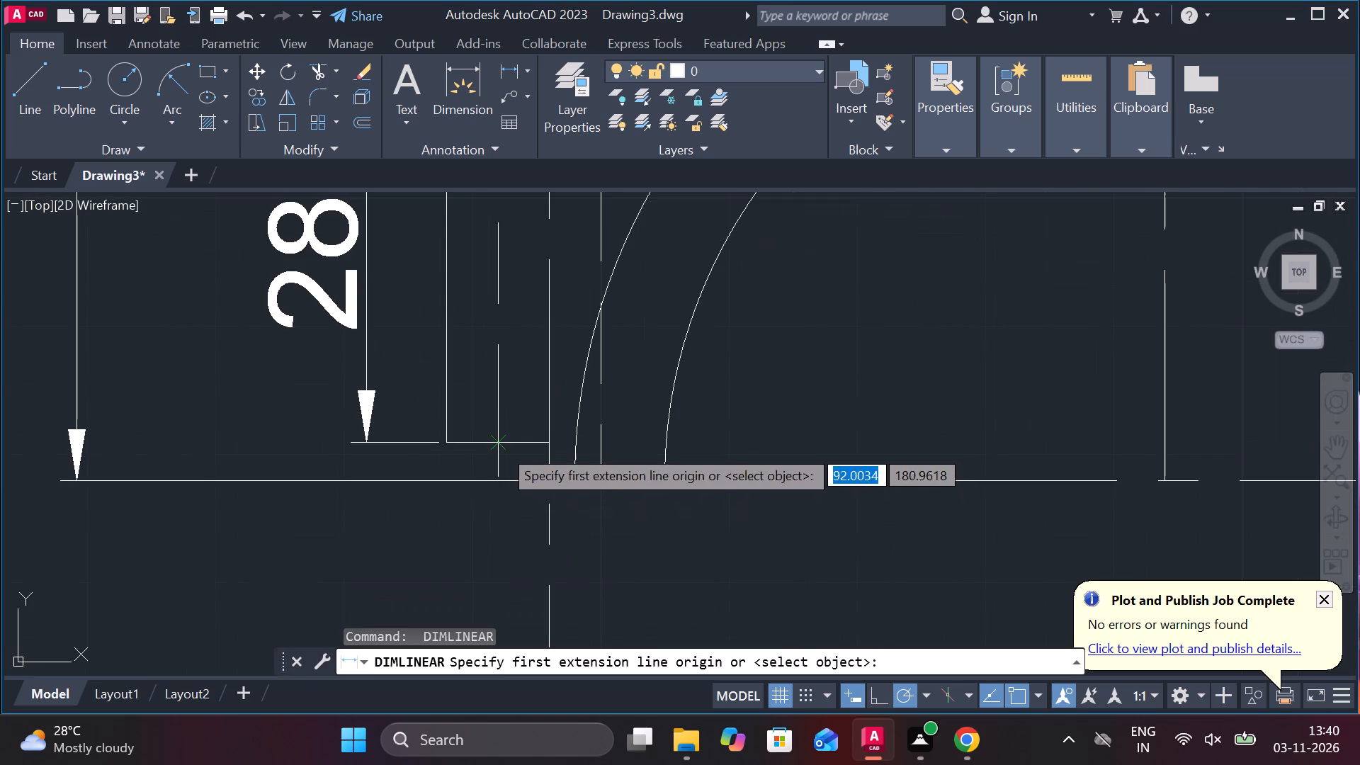
pyautogui.click(501, 443)
pyautogui.click(501, 476)
pyautogui.scroll(-2, 501, 476)
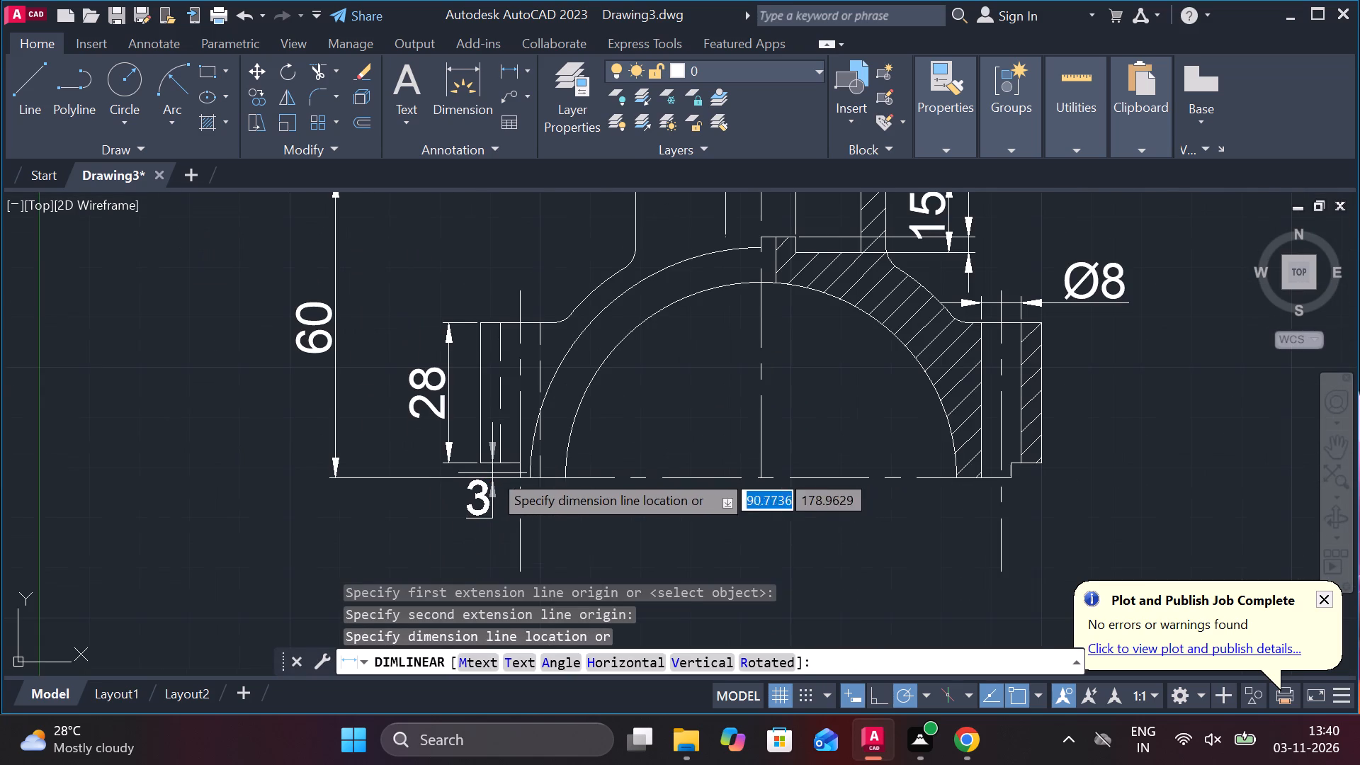
pyautogui.scroll(3, 444, 459)
pyautogui.click(448, 472)
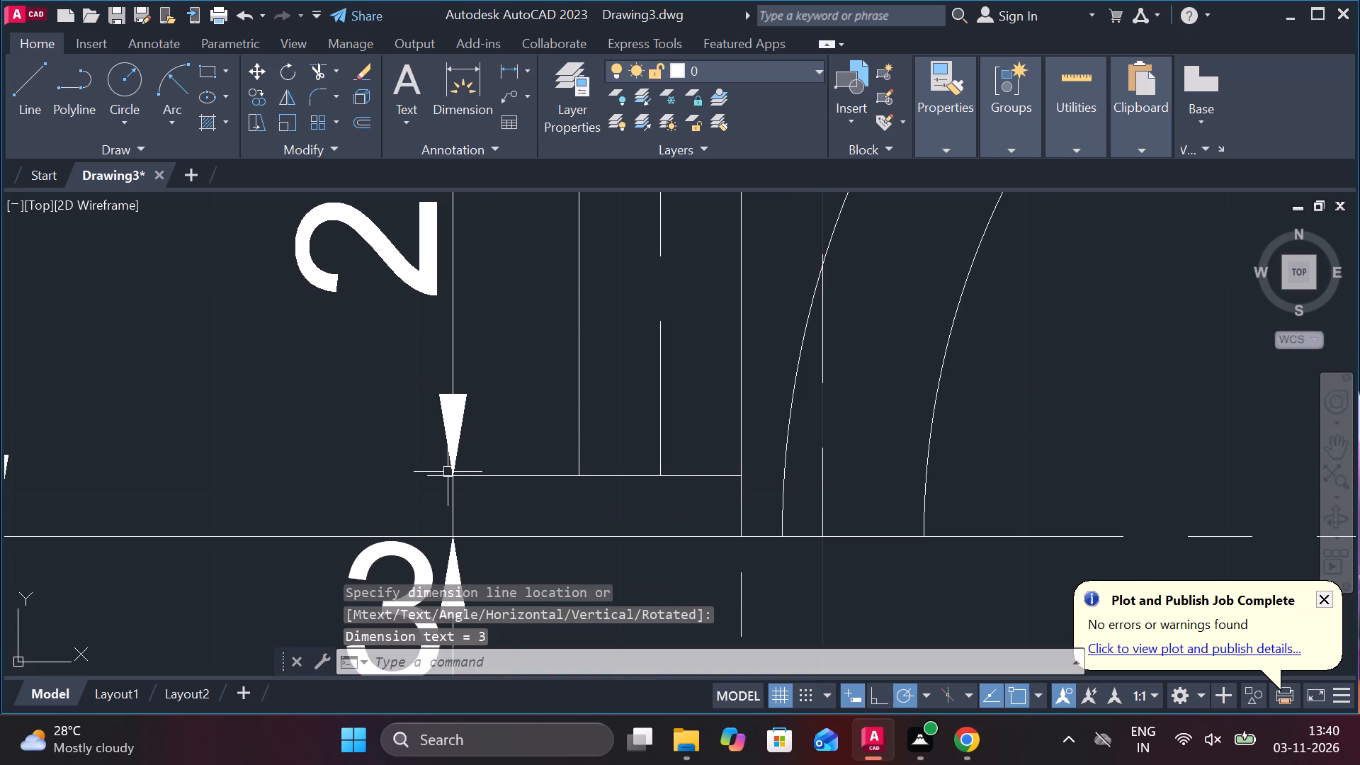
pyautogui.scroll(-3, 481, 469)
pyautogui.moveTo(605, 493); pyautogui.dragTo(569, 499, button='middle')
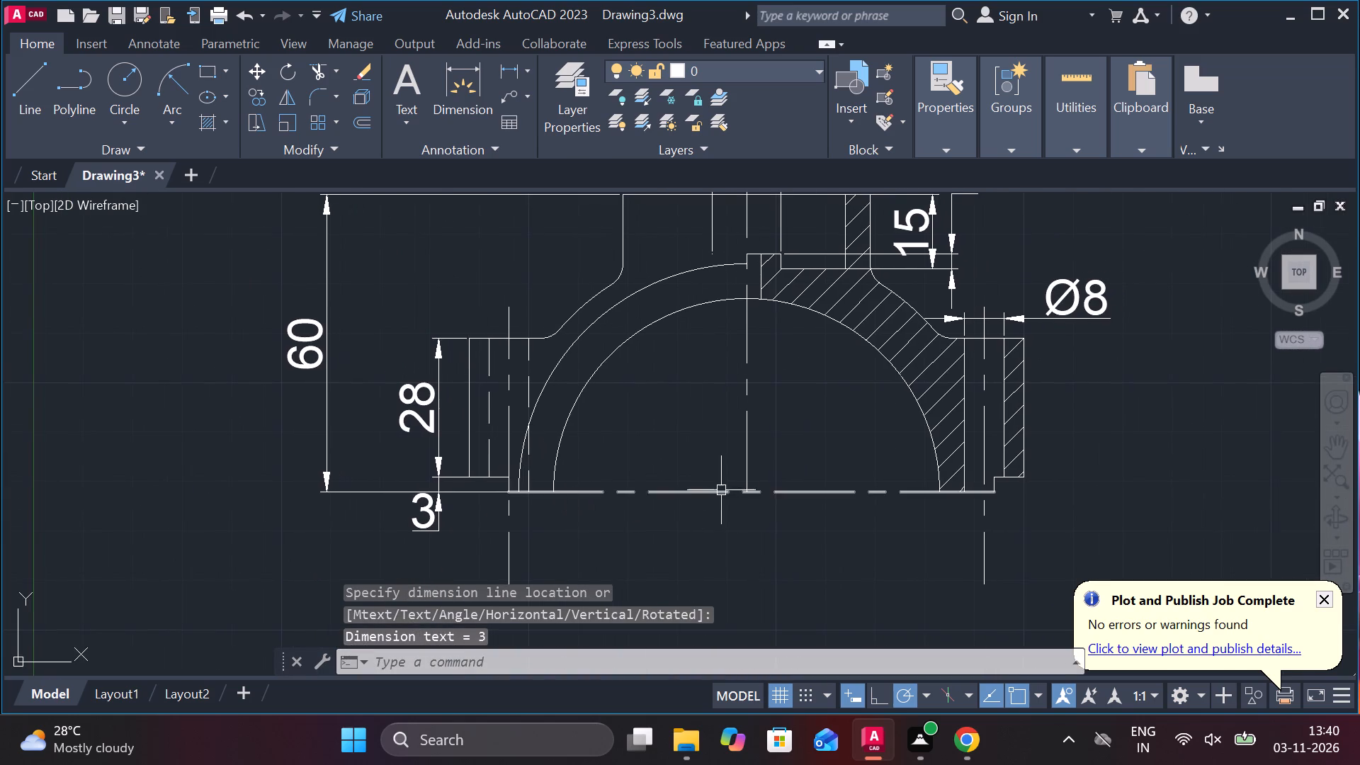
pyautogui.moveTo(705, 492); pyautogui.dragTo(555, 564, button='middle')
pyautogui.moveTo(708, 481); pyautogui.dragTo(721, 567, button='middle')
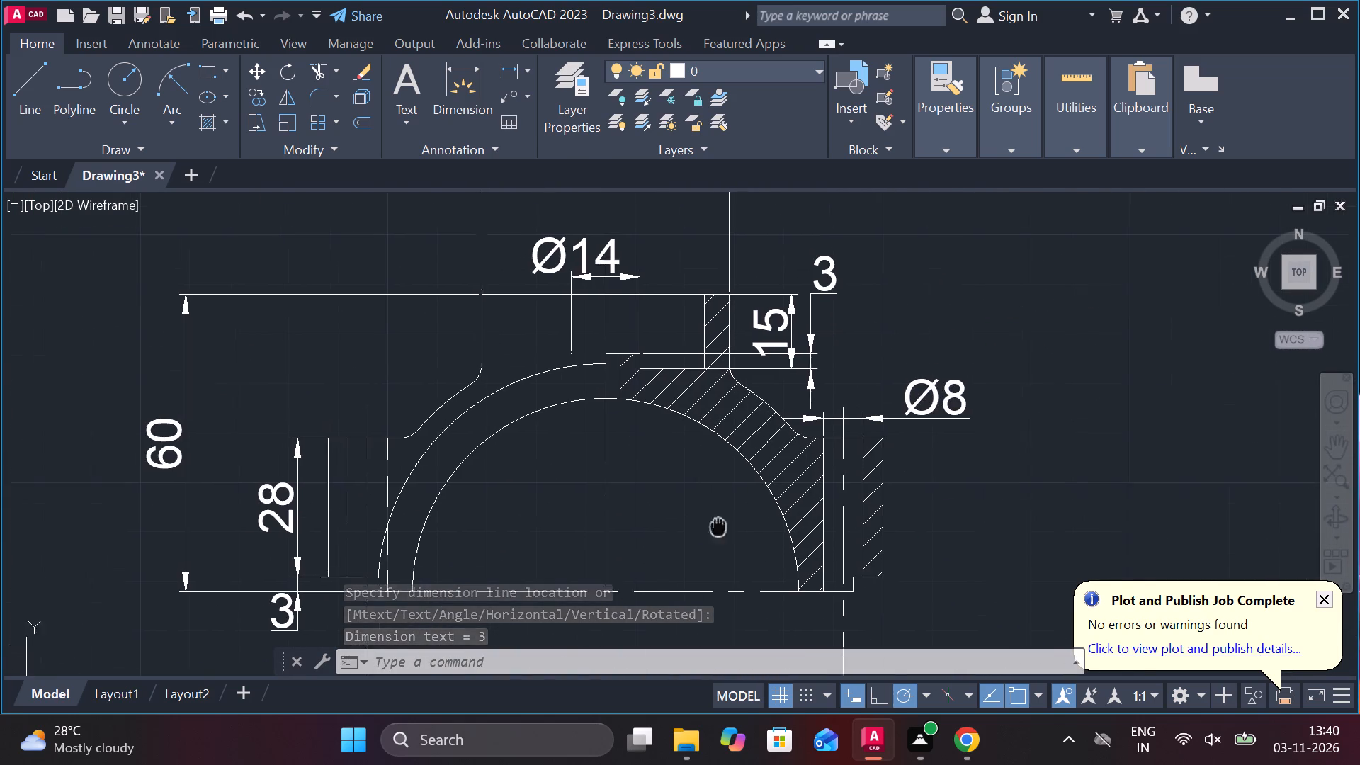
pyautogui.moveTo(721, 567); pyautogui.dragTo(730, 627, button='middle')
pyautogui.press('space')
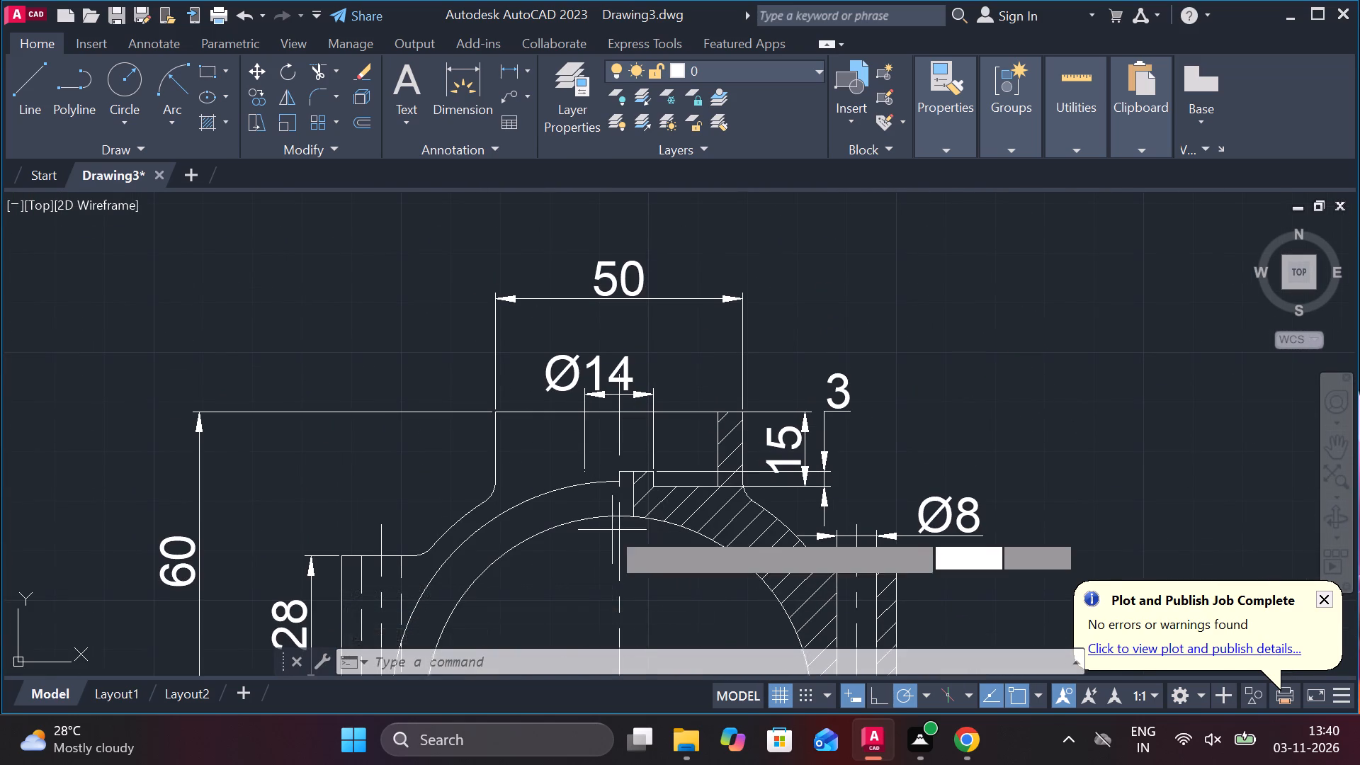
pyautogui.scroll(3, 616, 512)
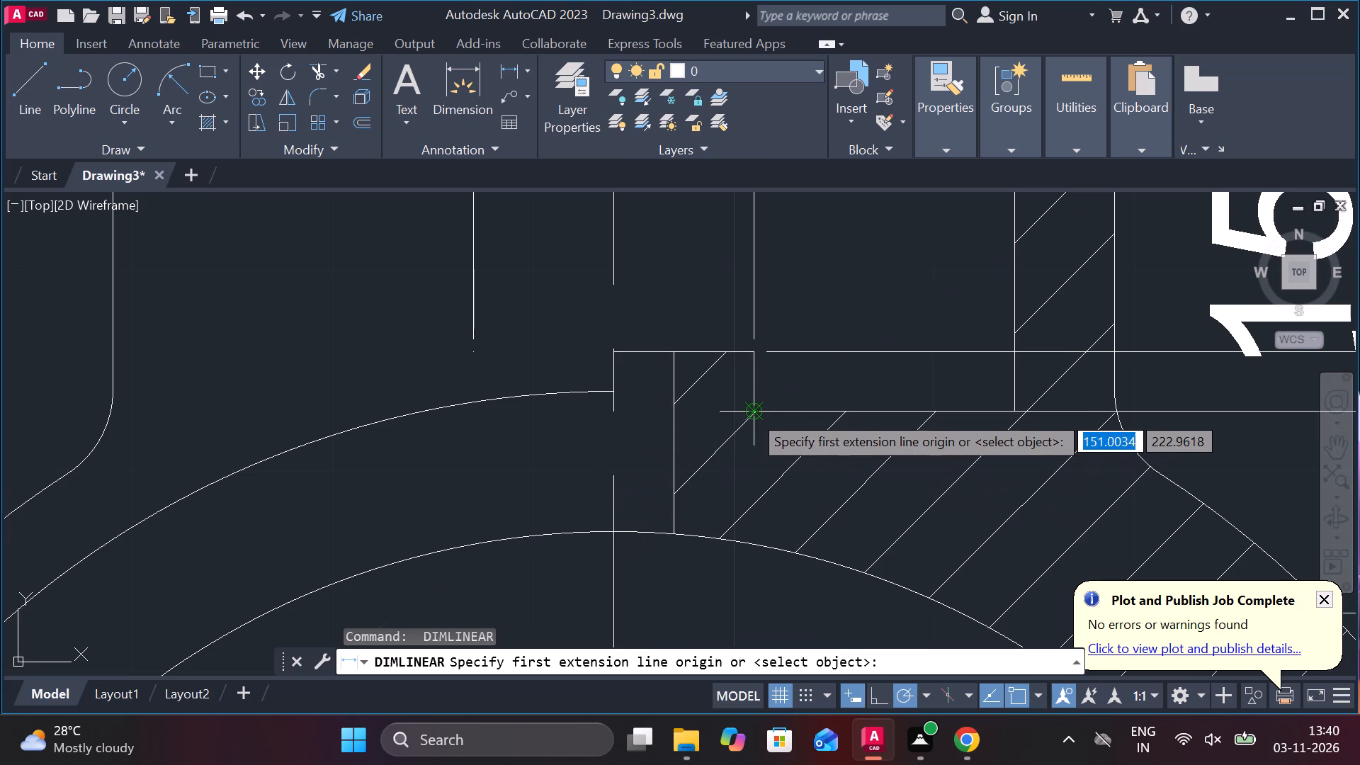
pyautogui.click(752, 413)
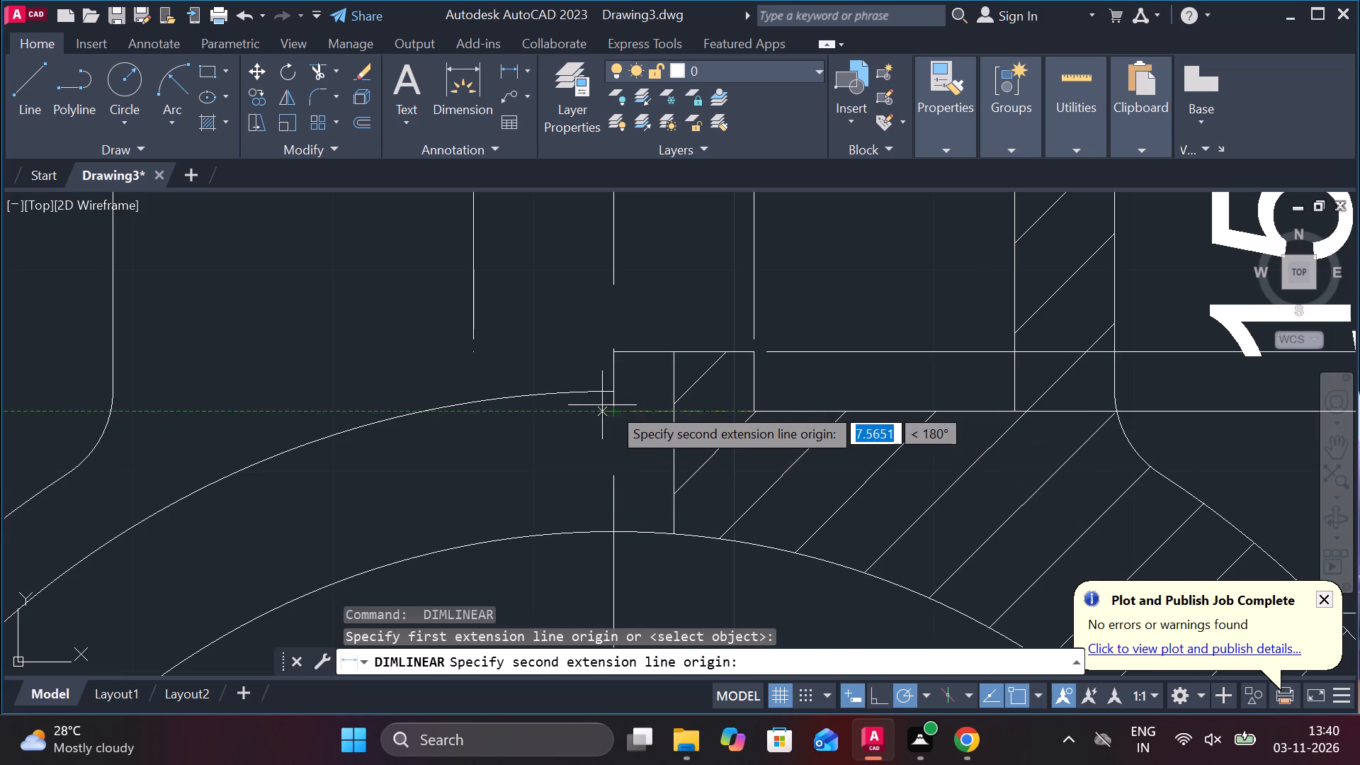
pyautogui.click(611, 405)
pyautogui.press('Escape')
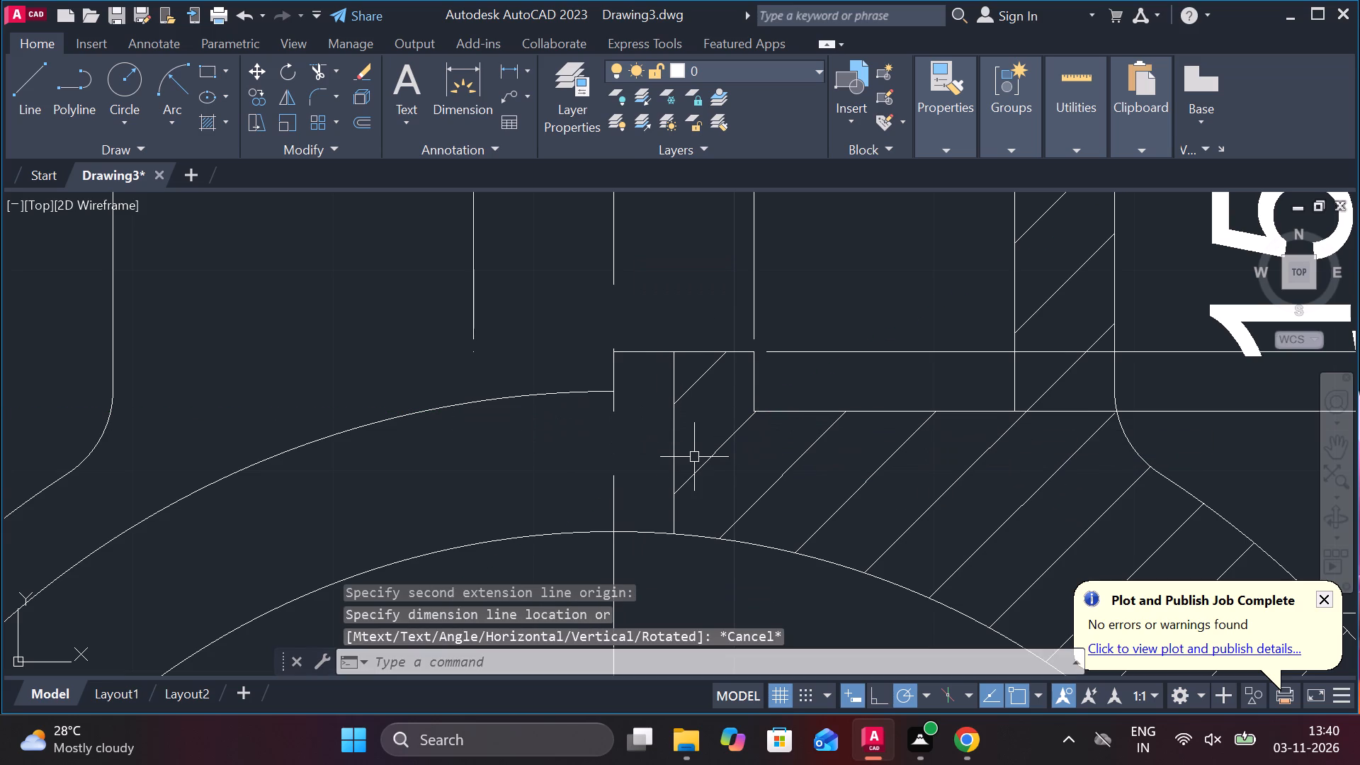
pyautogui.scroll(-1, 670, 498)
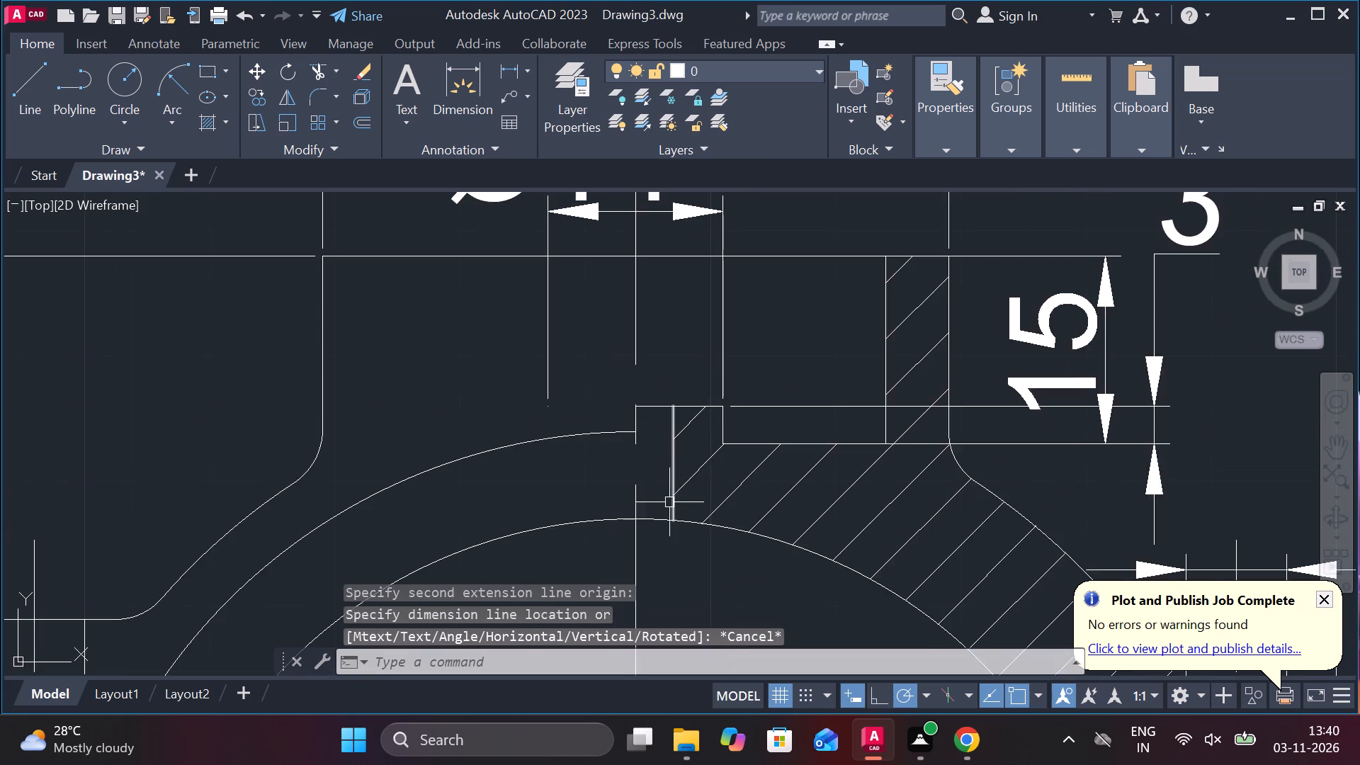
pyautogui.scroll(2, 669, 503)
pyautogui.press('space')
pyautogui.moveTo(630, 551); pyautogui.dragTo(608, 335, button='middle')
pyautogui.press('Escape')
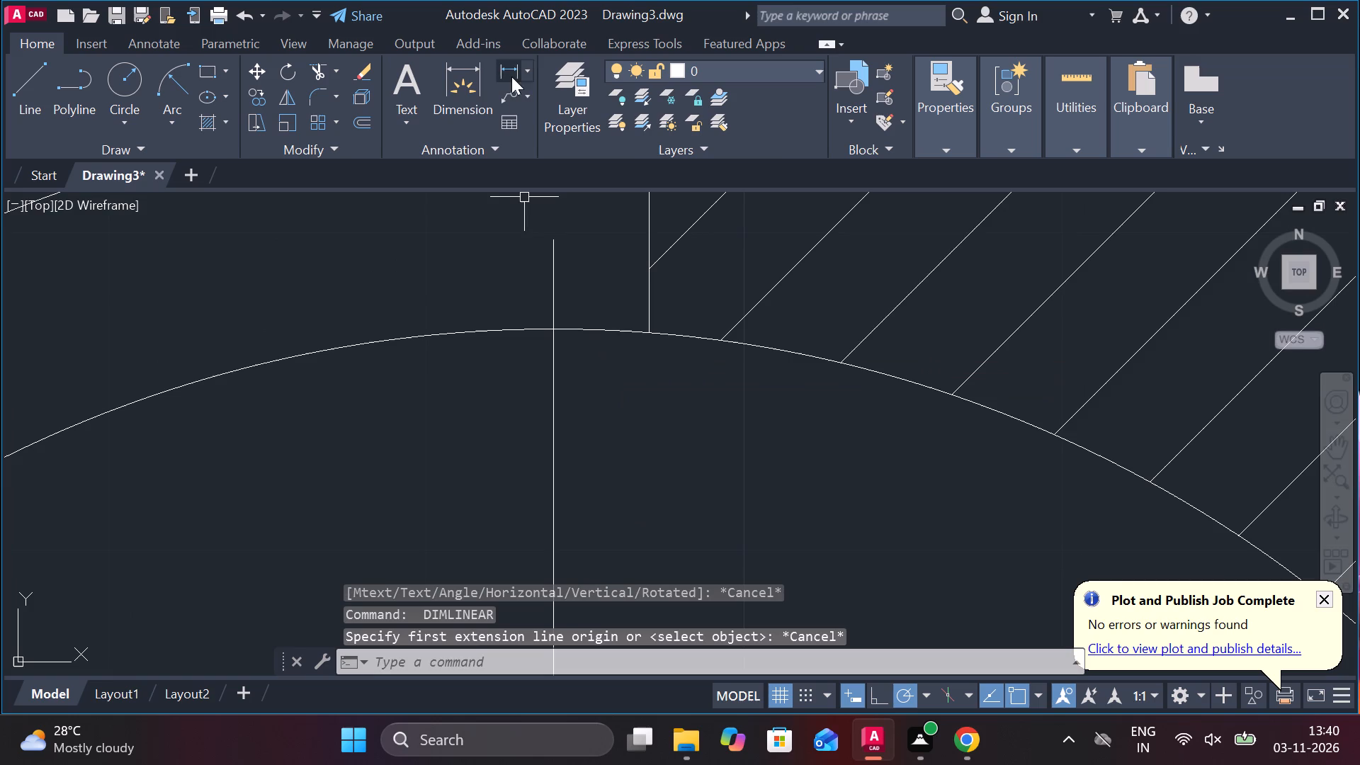
# Dimension the small central hole's width as 6 mm from its hatched-side edge across the centreline, placing it below the inner arc.
pyautogui.click(477, 75)
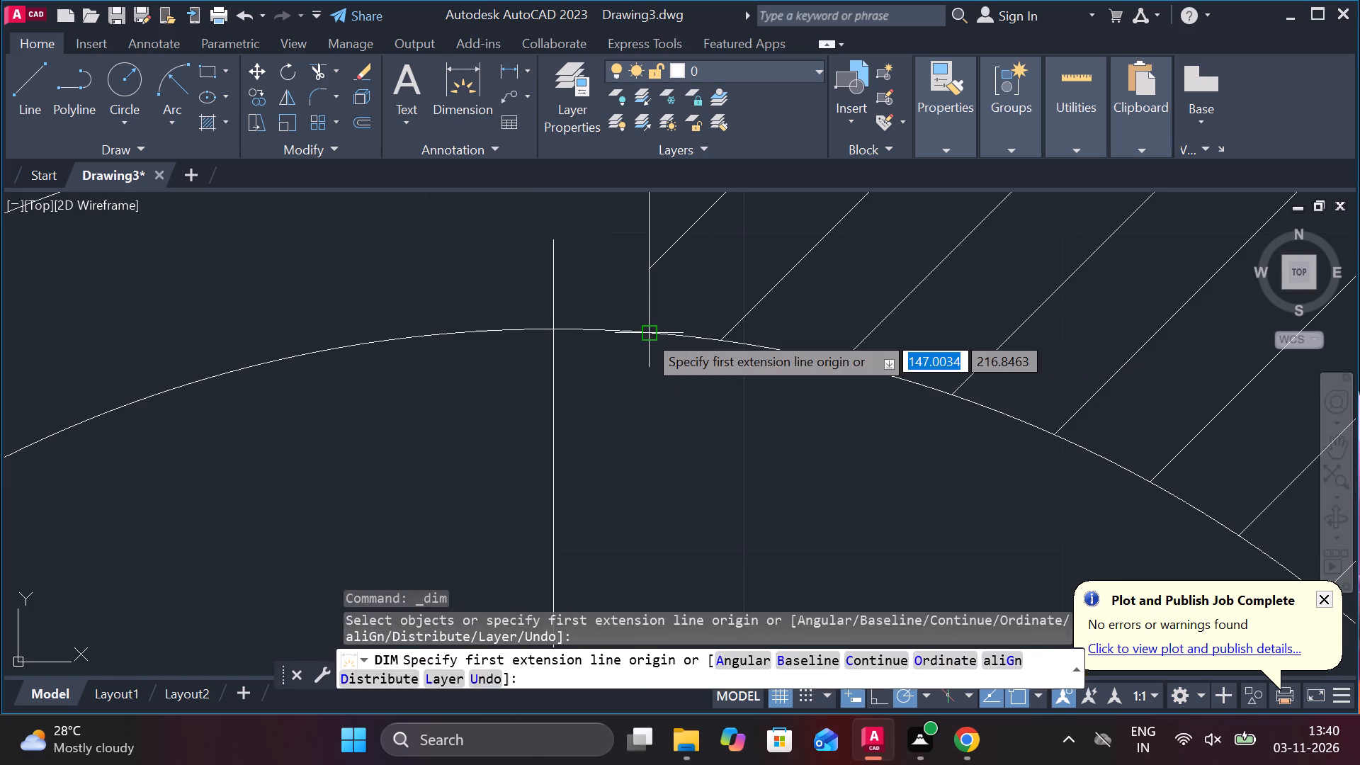
pyautogui.click(646, 333)
pyautogui.scroll(-3, 504, 334)
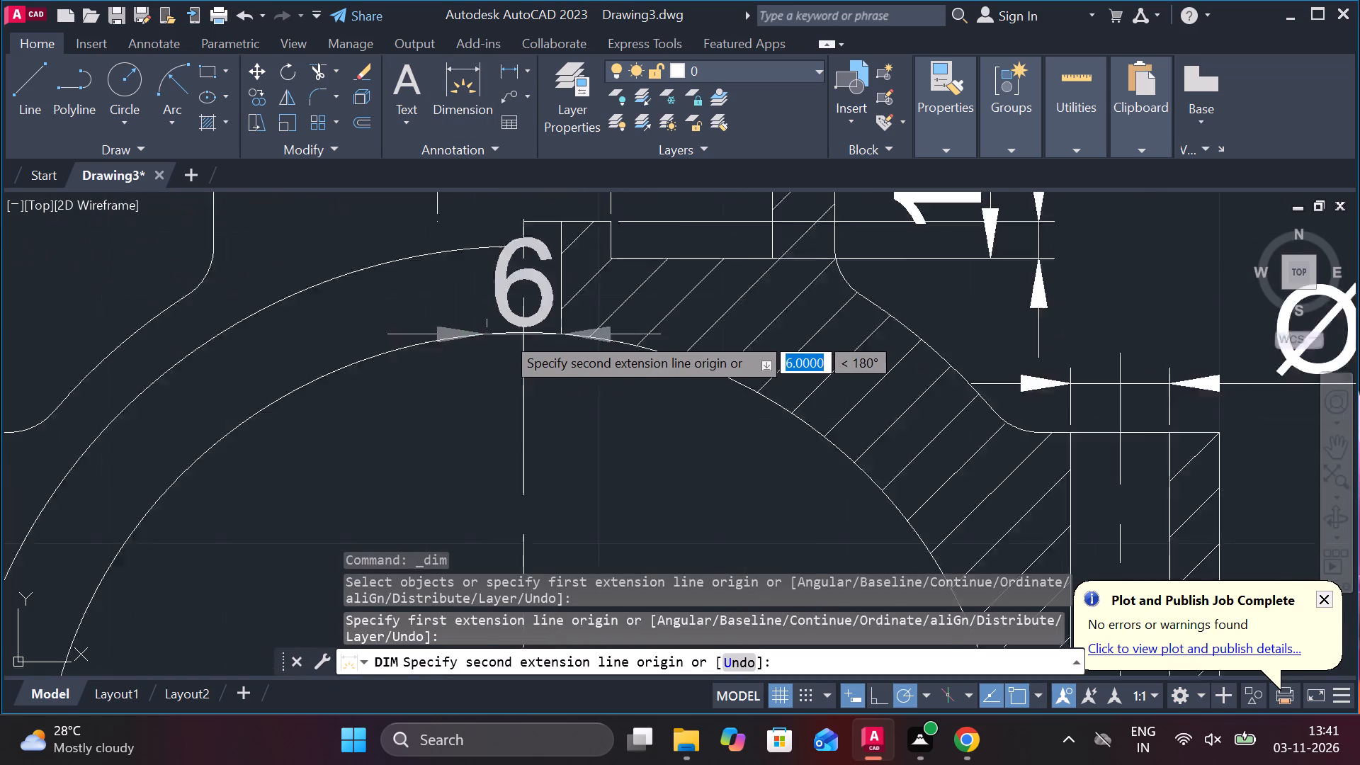
pyautogui.moveTo(437, 356); pyautogui.dragTo(715, 332, button='middle')
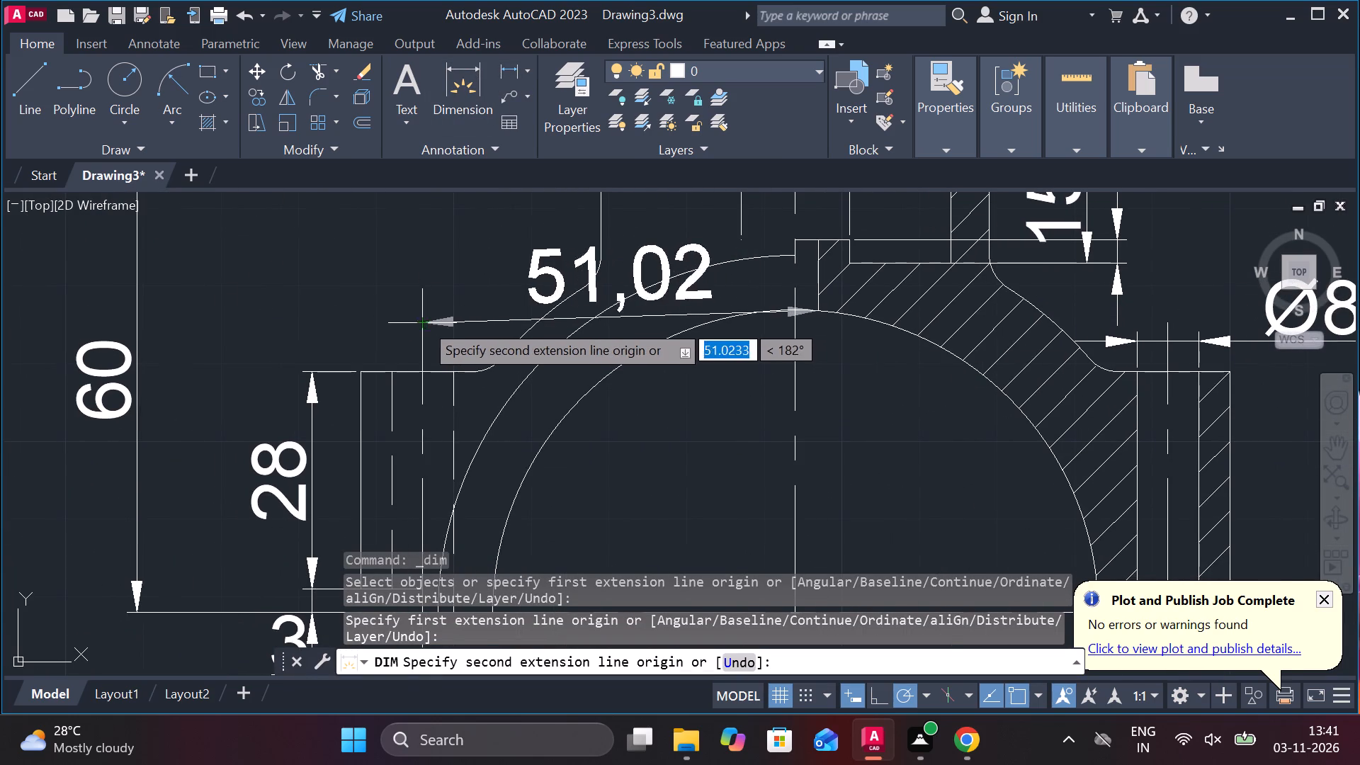
pyautogui.write('6')
pyautogui.press('space')
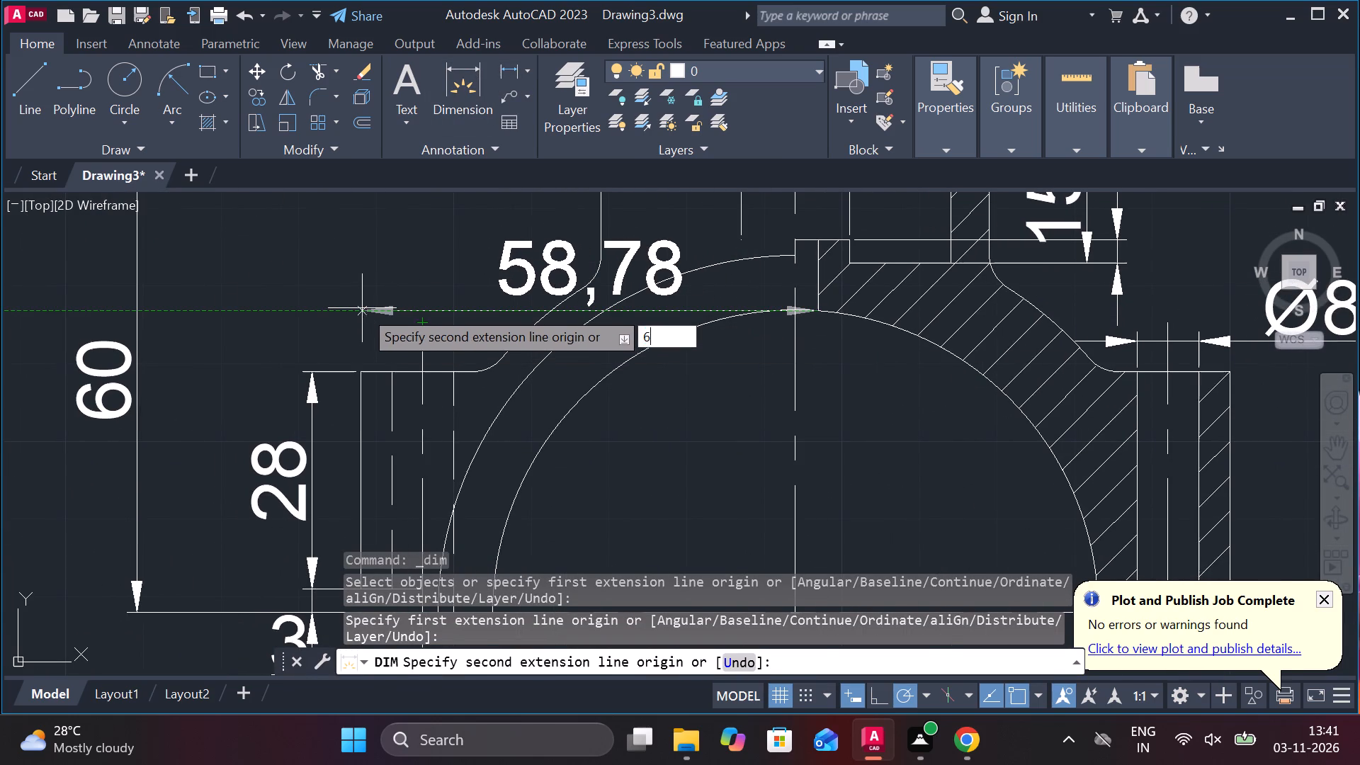
pyautogui.click(448, 399)
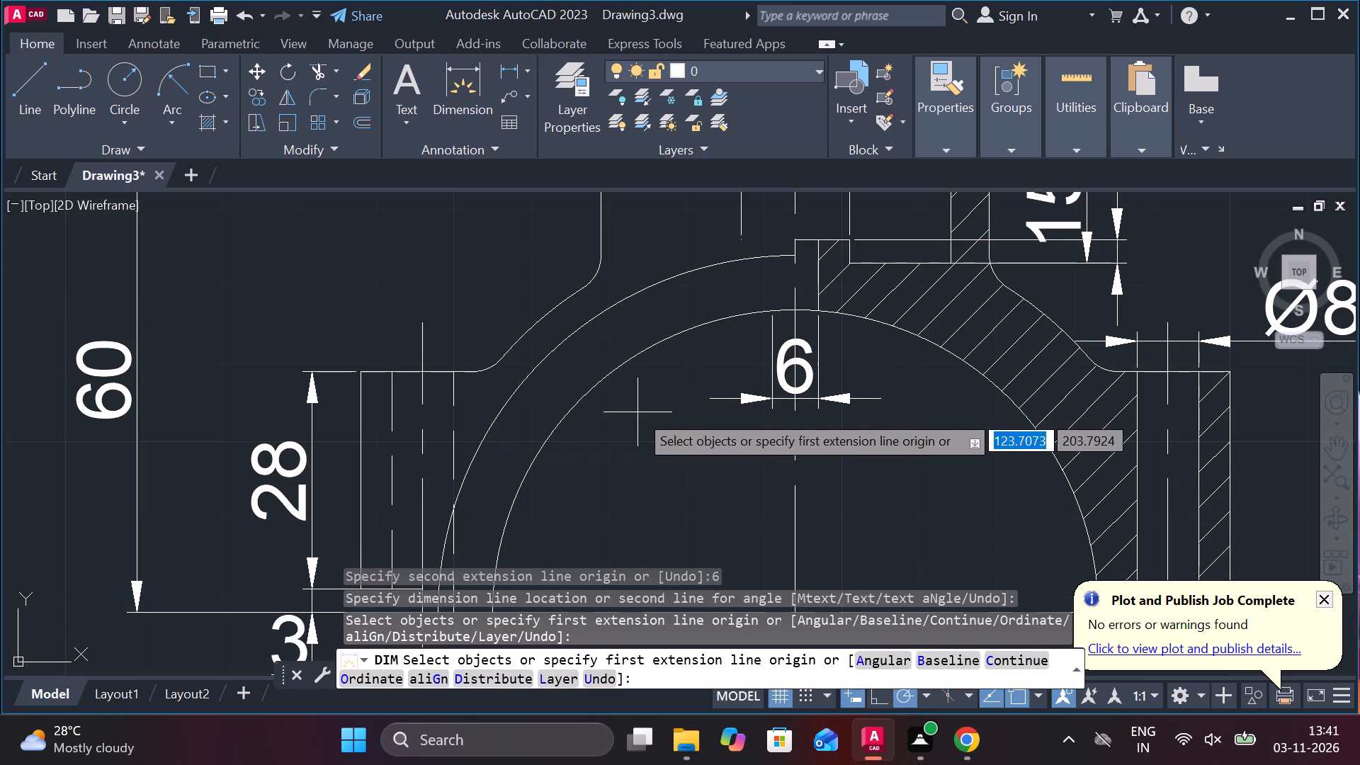
# Add a diameter symbol before the 6 in the small central hole's dimension text.
pyautogui.press('Escape')
pyautogui.doubleClick(790, 380)
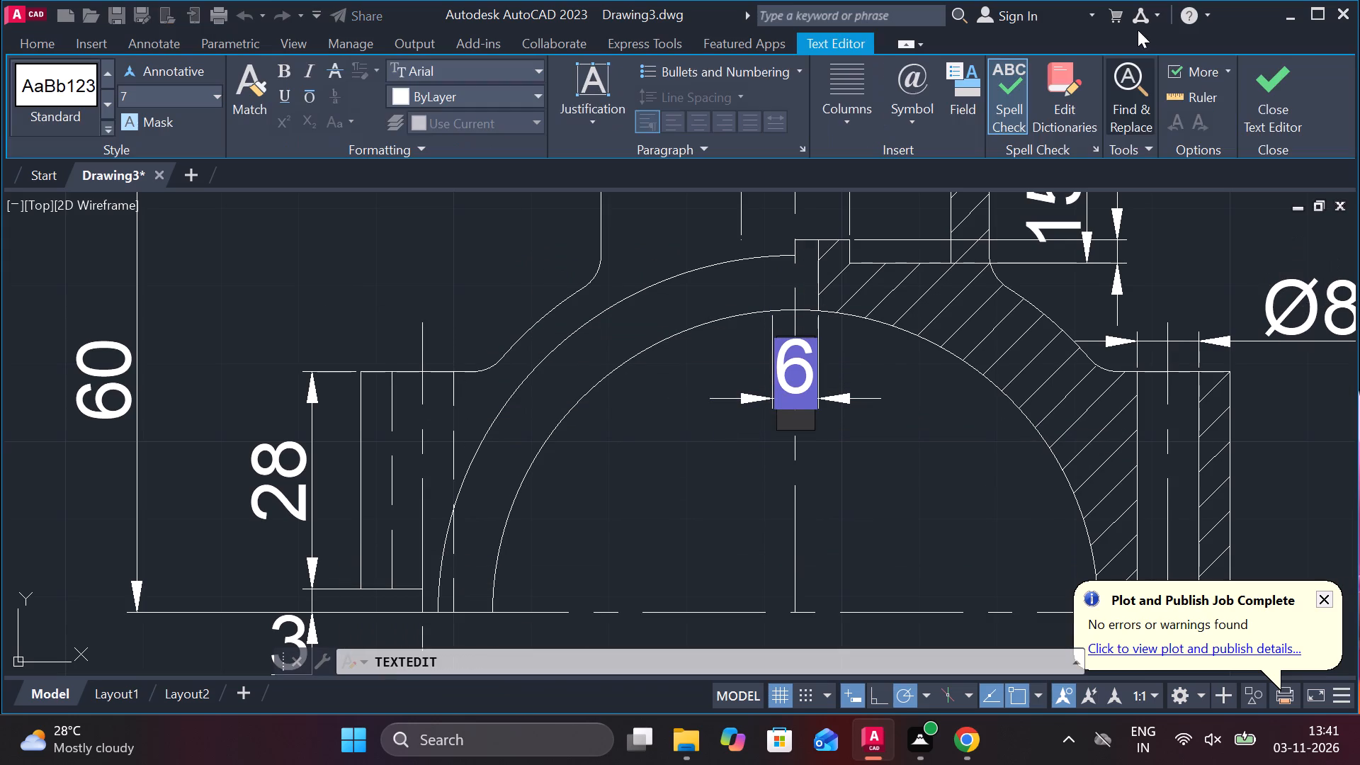
pyautogui.click(936, 118)
pyautogui.click(982, 202)
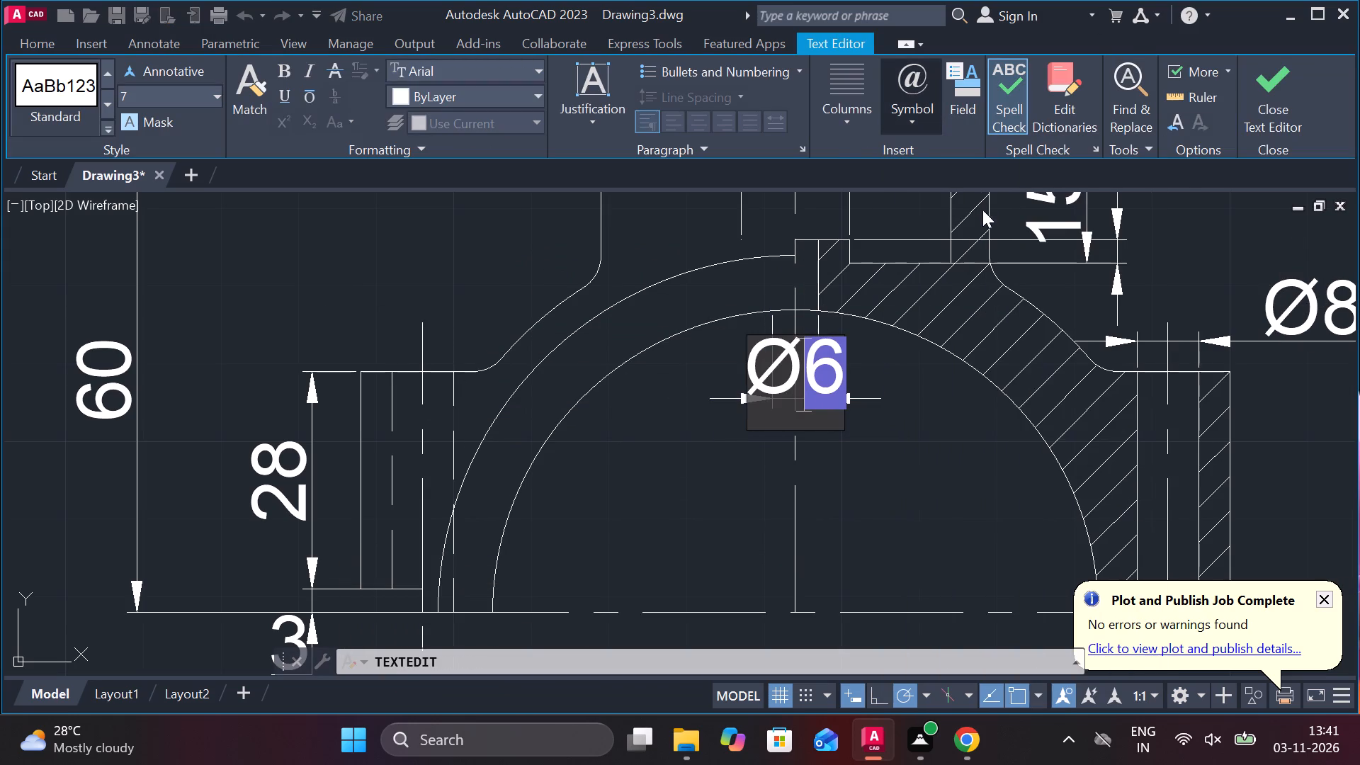
pyautogui.click(1243, 110)
pyautogui.press('Escape')
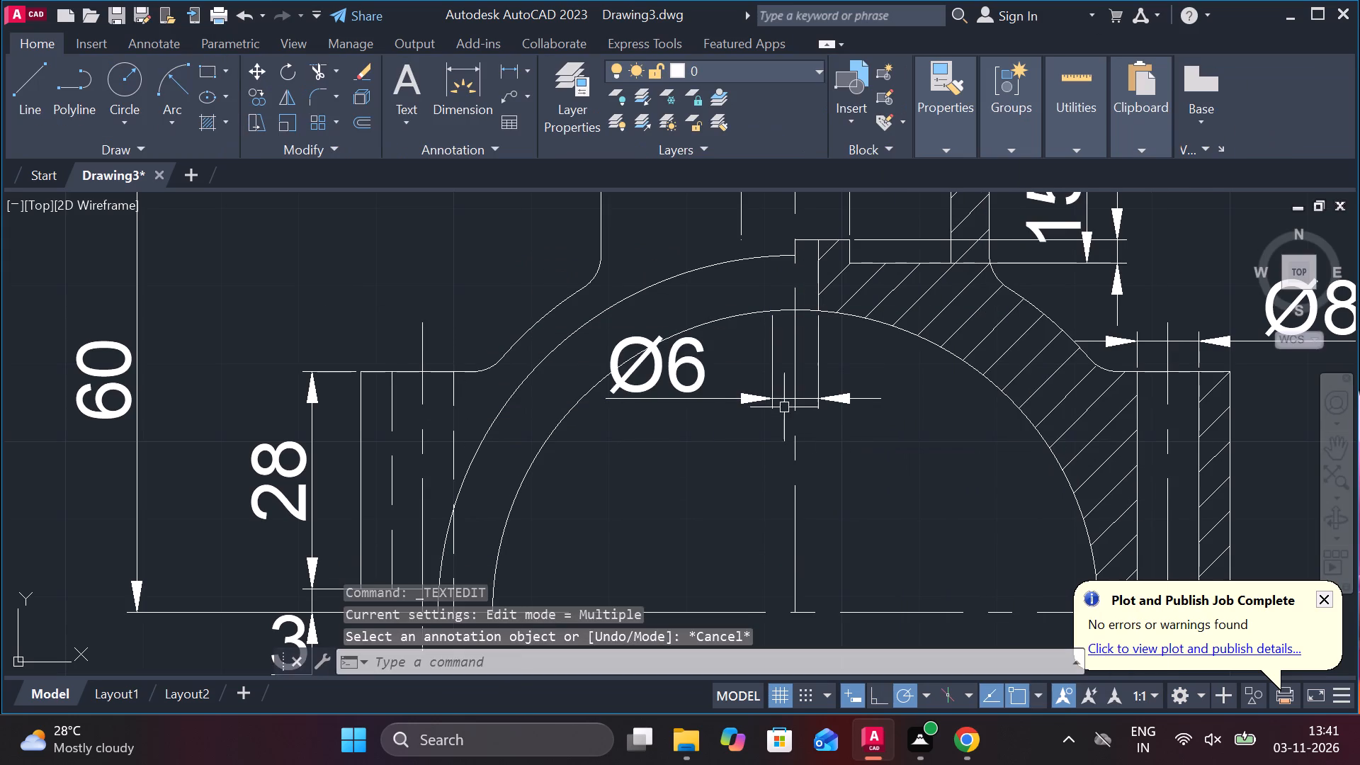
# Move the Ø6 dimension slightly farther below the inner arc.
pyautogui.click(773, 399)
pyautogui.click(659, 365)
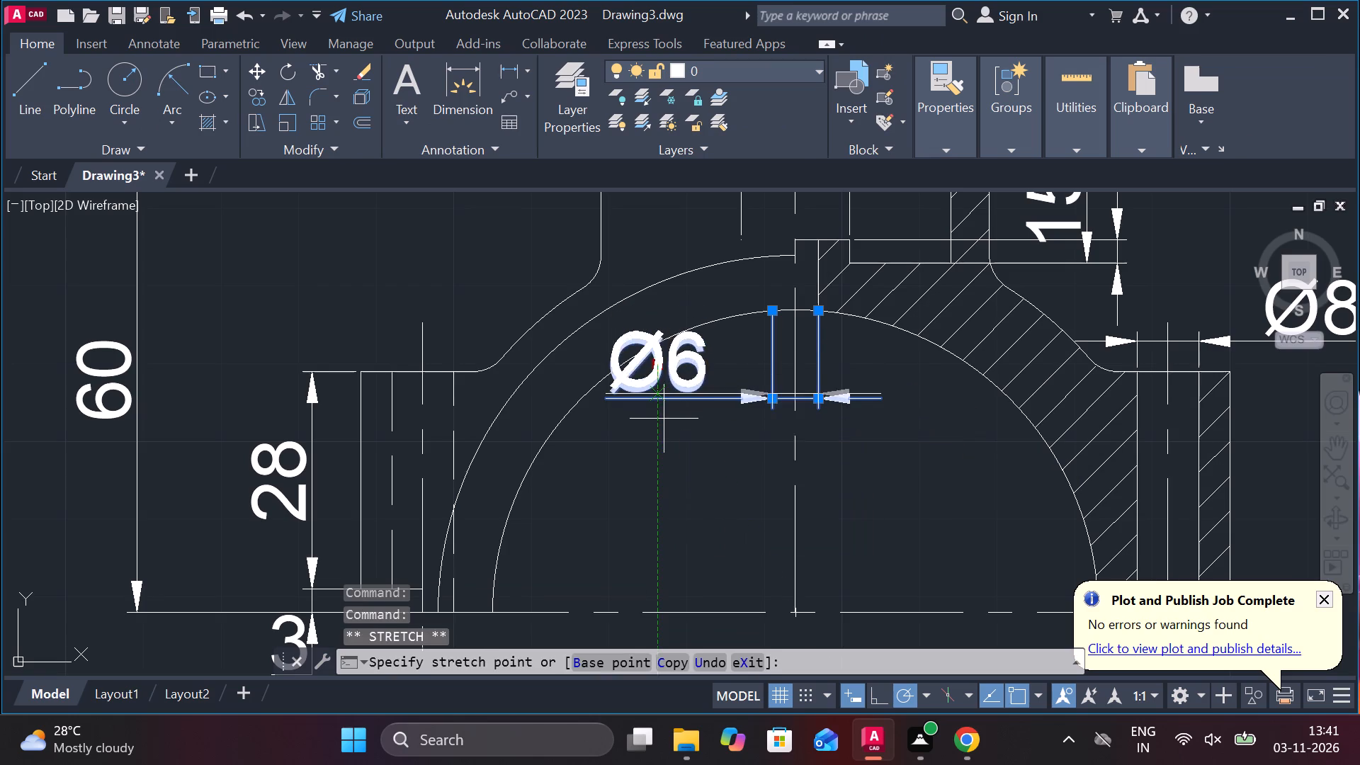
pyautogui.click(669, 438)
pyautogui.press('Escape')
# Fillet the boss's unhatched vertical side and the cap's outer arc with a 7 mm radius.
pyautogui.scroll(-1, 800, 428)
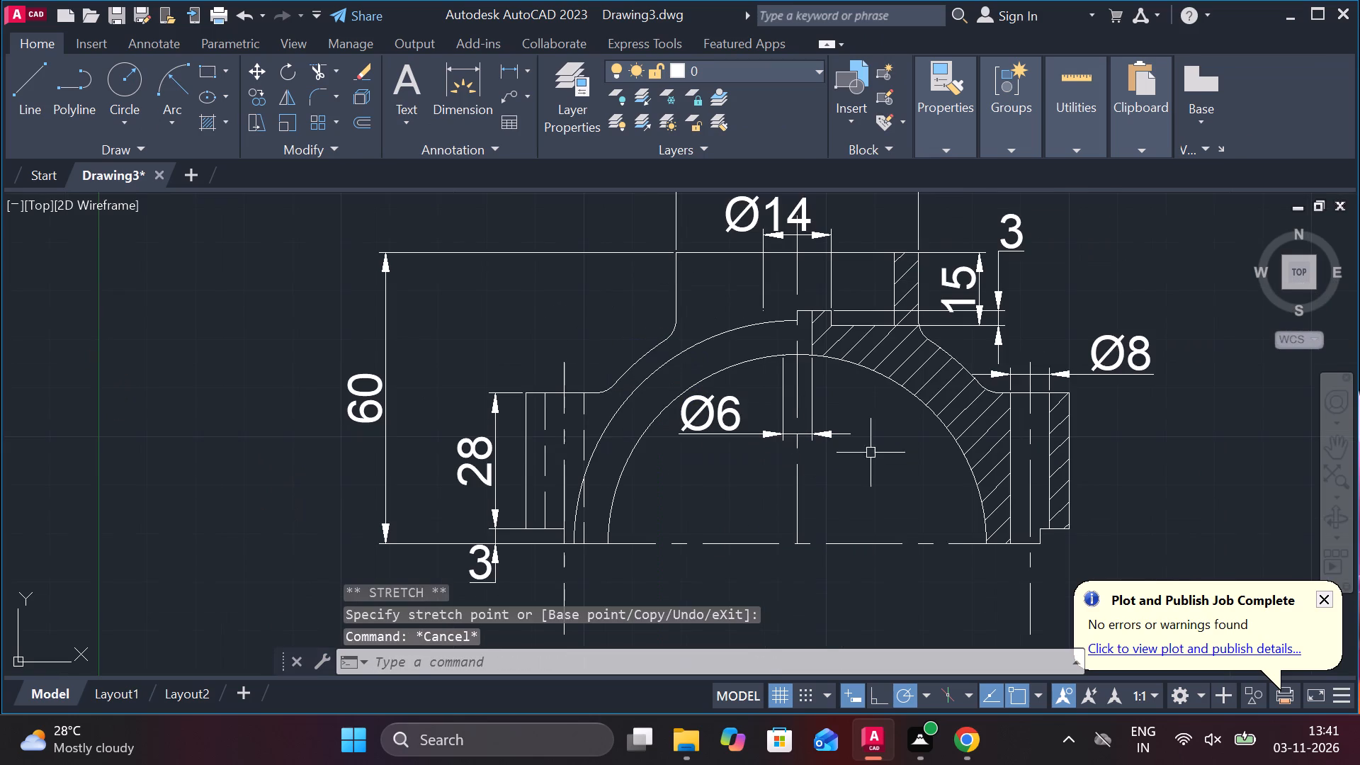
pyautogui.scroll(-1, 873, 453)
pyautogui.moveTo(861, 453); pyautogui.dragTo(798, 456, button='middle')
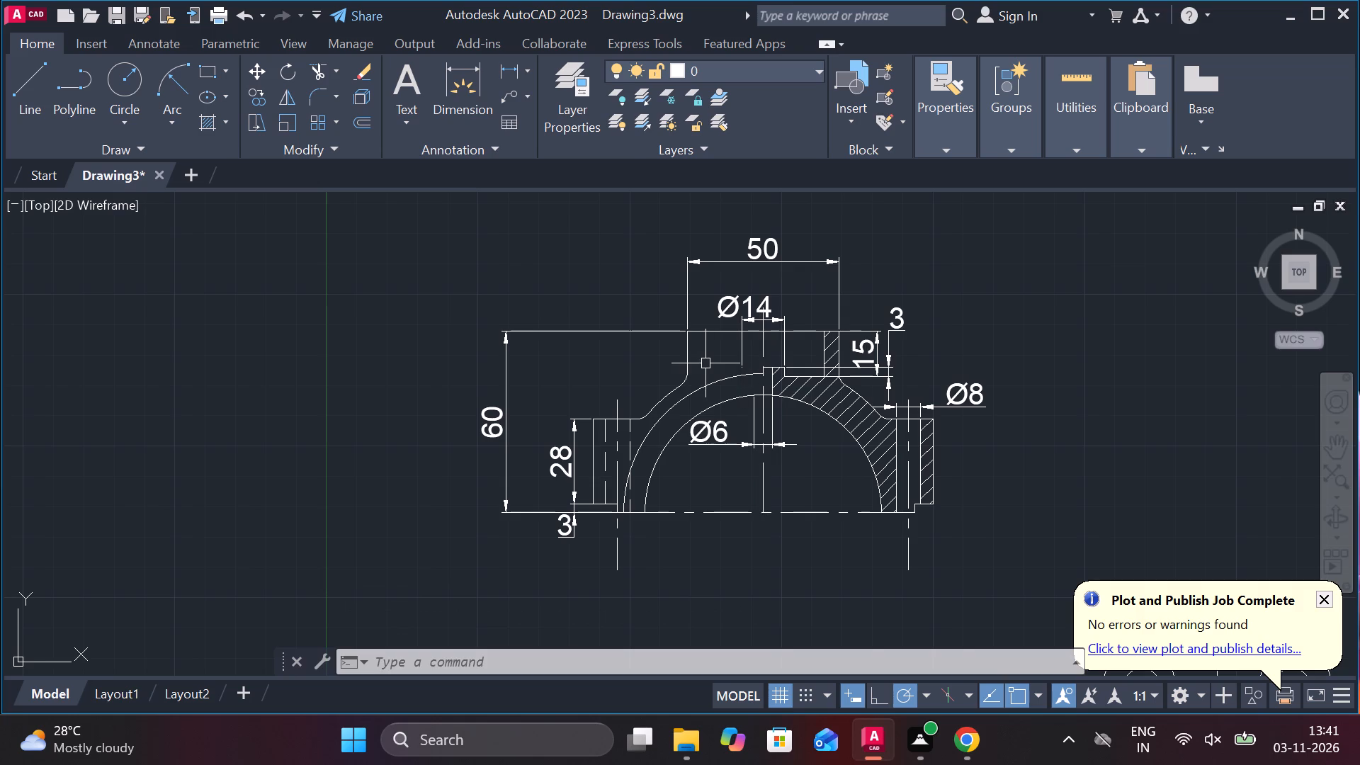
pyautogui.scroll(3, 696, 370)
pyautogui.click(651, 397)
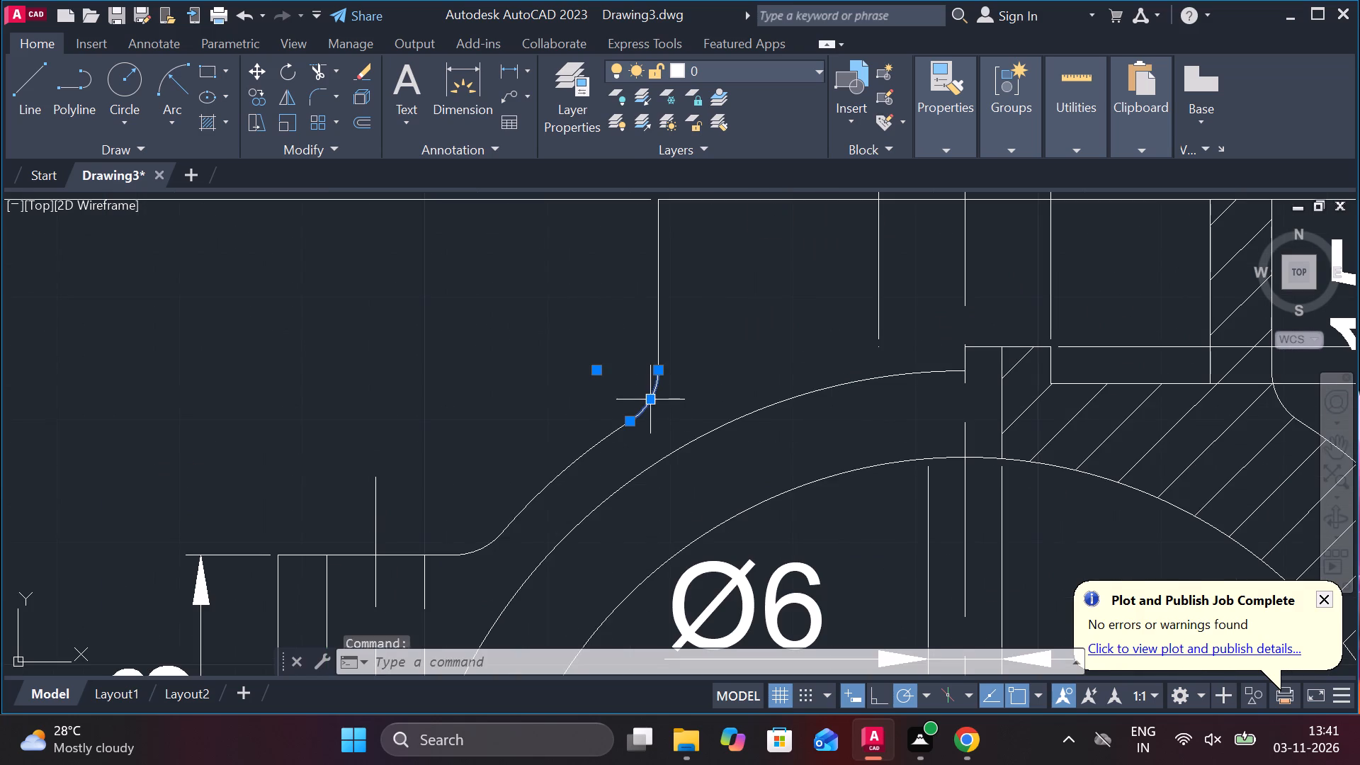
pyautogui.press('Escape')
pyautogui.press('Escape')
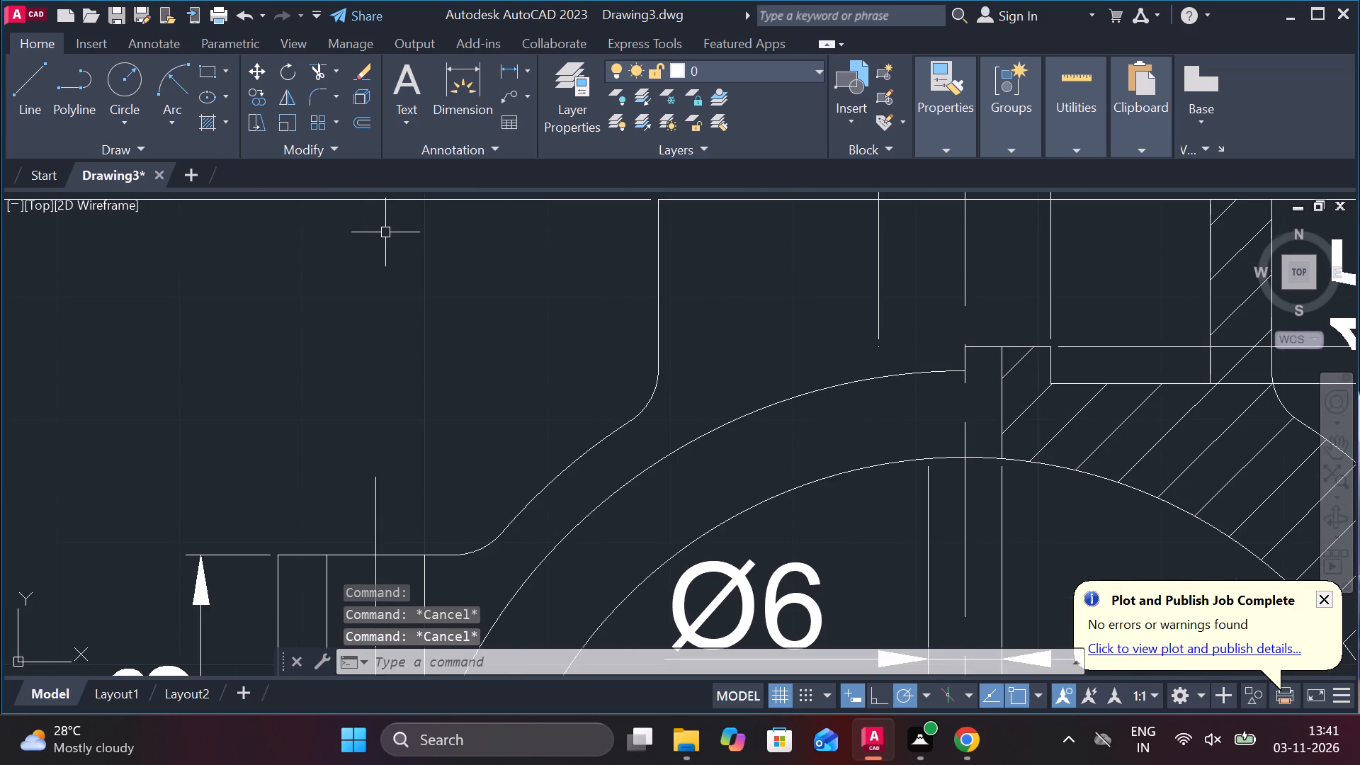
pyautogui.write('f r')
pyautogui.press('space')
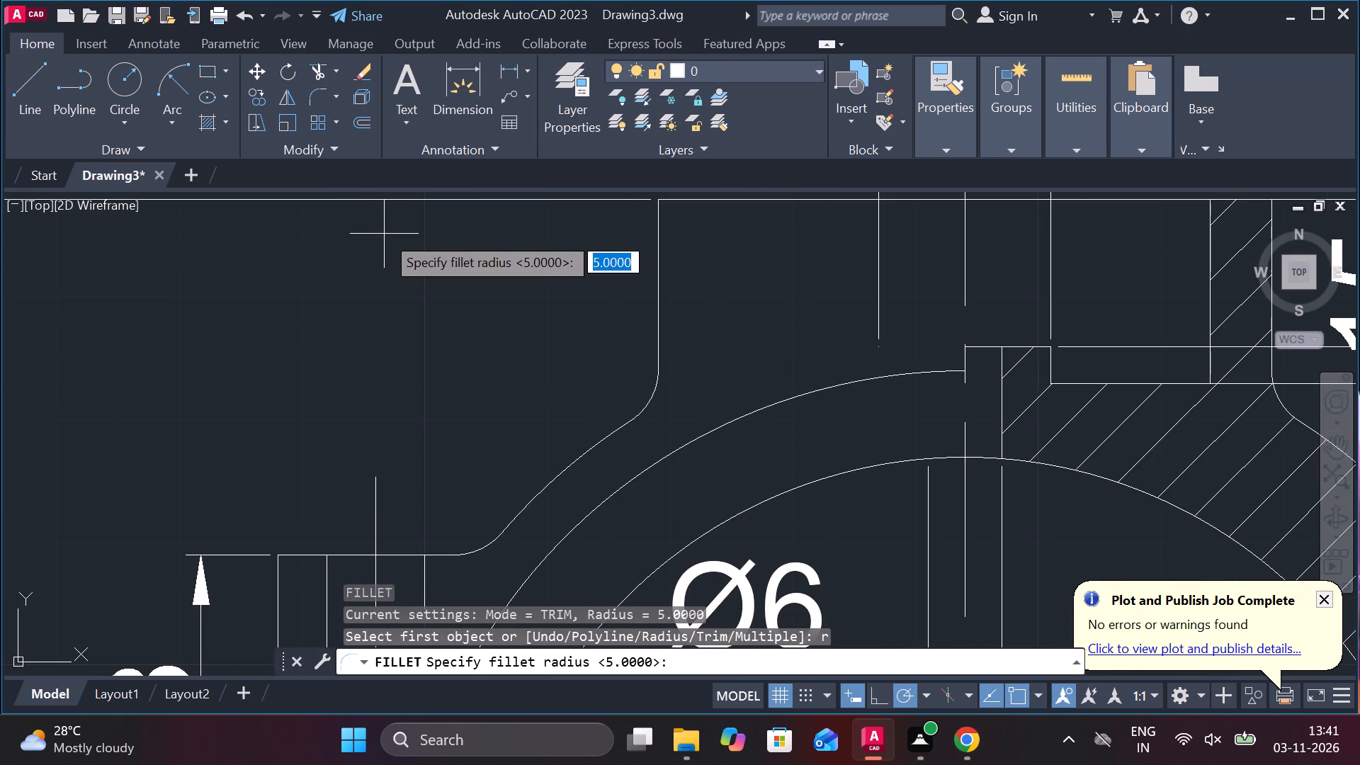
pyautogui.write('7')
pyautogui.press('space')
pyautogui.click(662, 321)
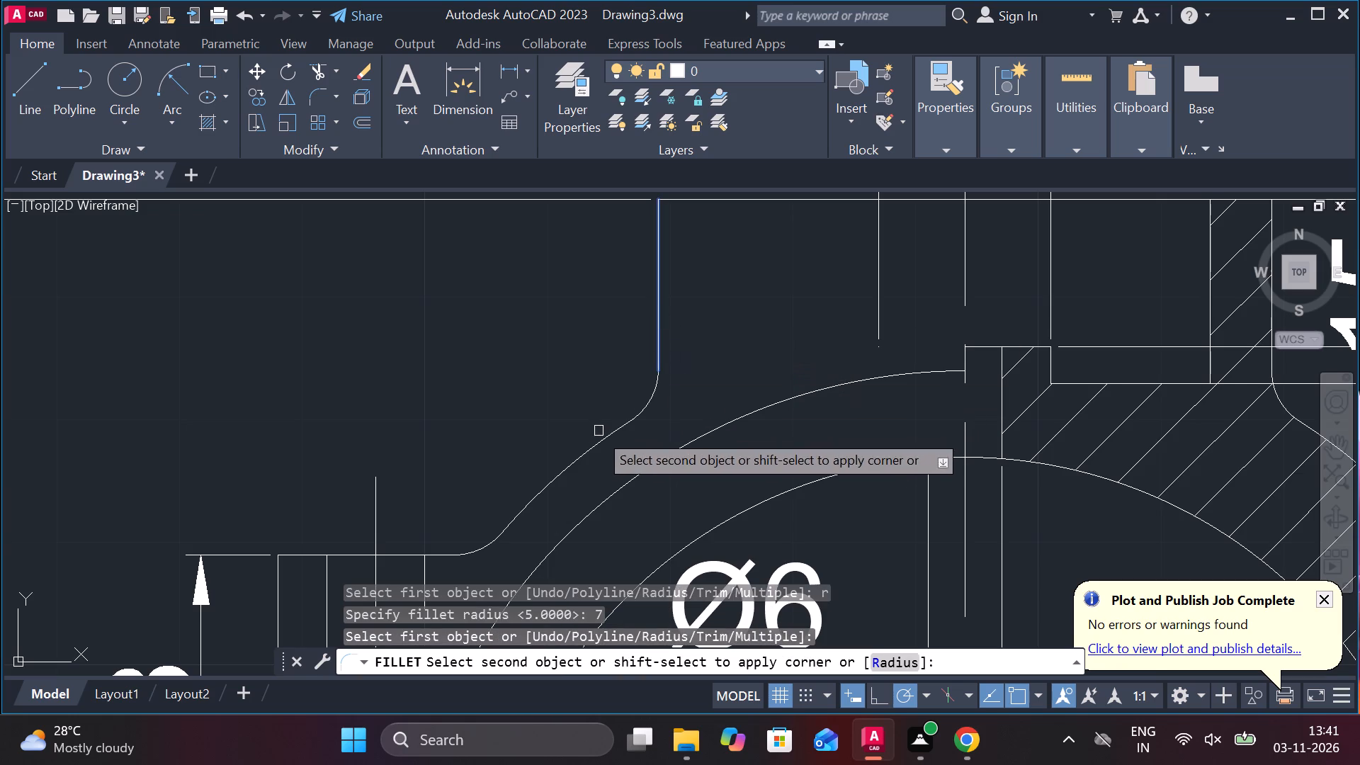
pyautogui.click(613, 433)
# Erase the leftover smaller fillet arc beside the new 7 mm fillet on the unhatched side.
pyautogui.scroll(2, 657, 409)
pyautogui.click(628, 395)
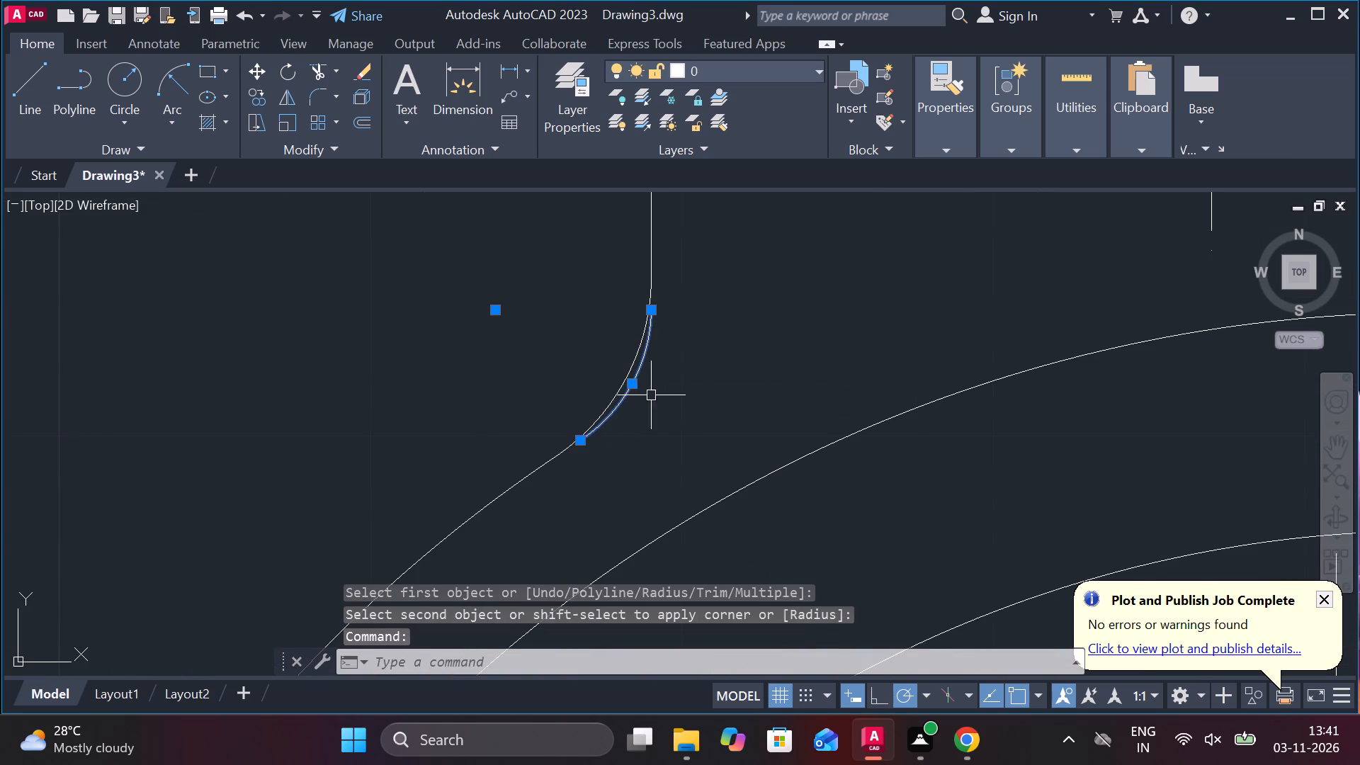
pyautogui.write('e')
pyautogui.press('space')
# Add a radius dimension to the fillet between the unhatched flange's top and the cap's outer arc.
pyautogui.scroll(-3, 719, 385)
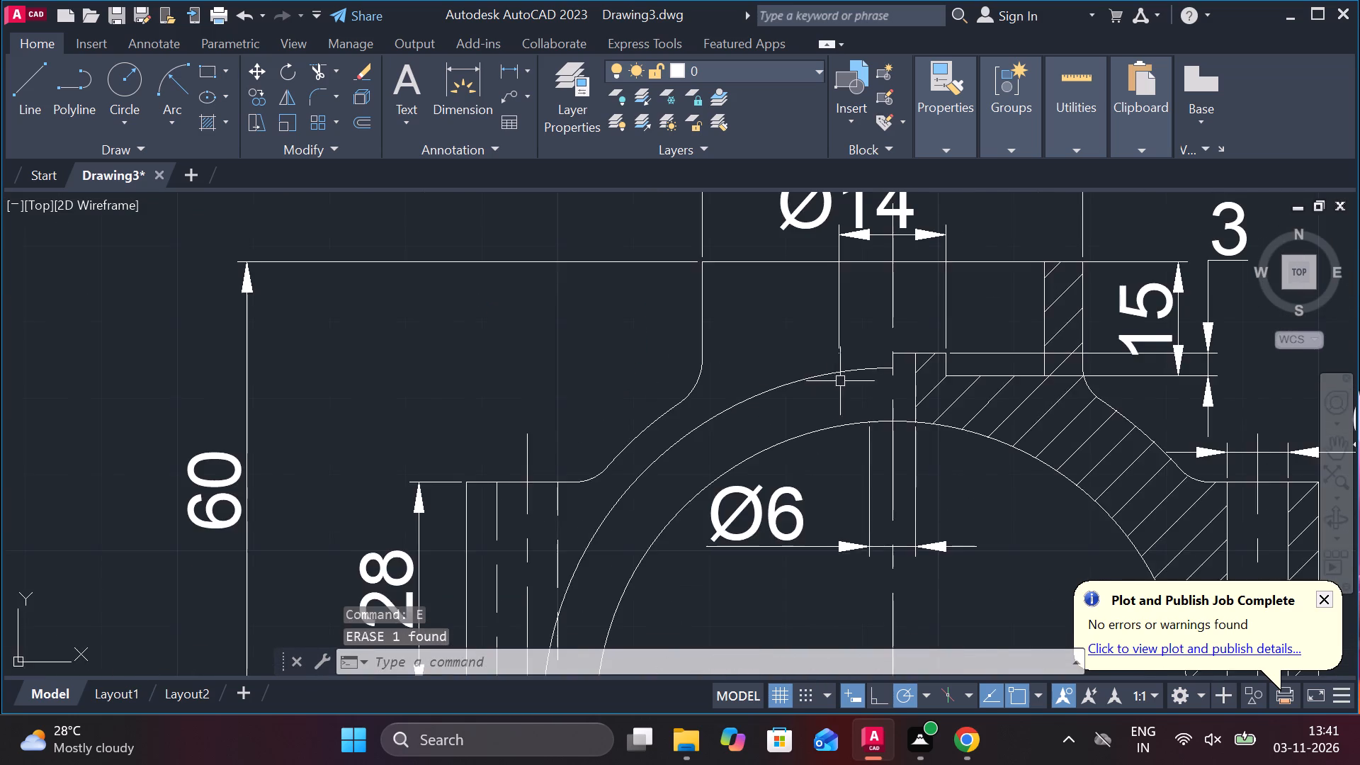
pyautogui.moveTo(841, 380); pyautogui.dragTo(731, 378, button='middle')
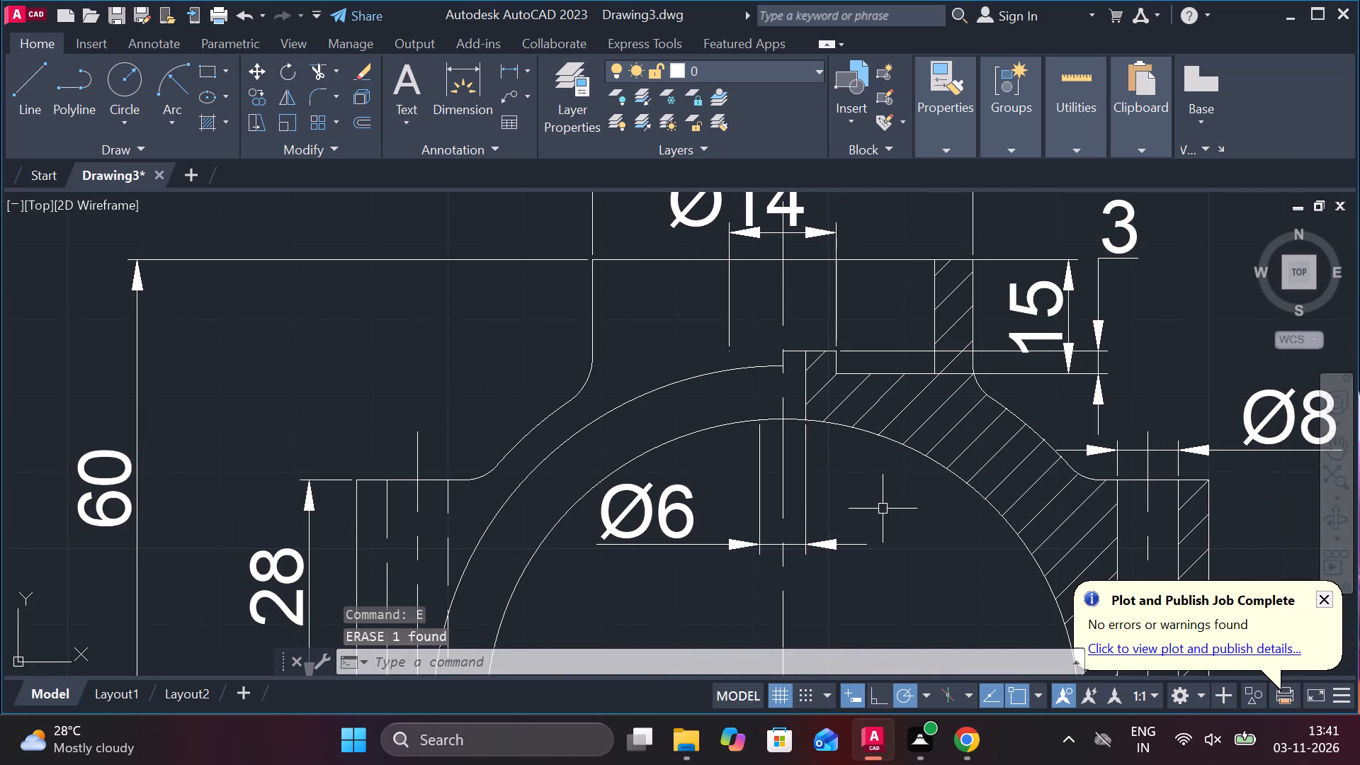
pyautogui.scroll(-1, 926, 487)
pyautogui.moveTo(902, 506); pyautogui.dragTo(761, 337, button='middle')
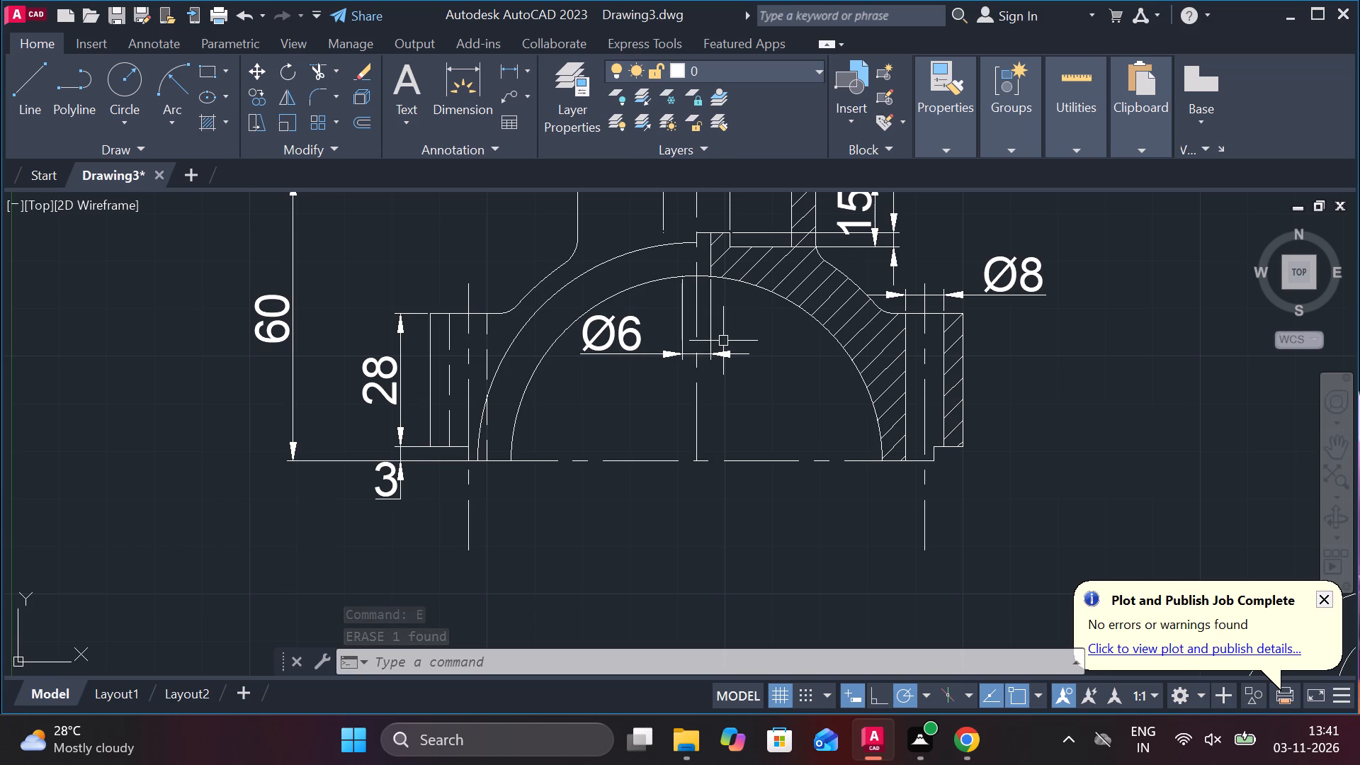
pyautogui.click(524, 68)
pyautogui.click(557, 293)
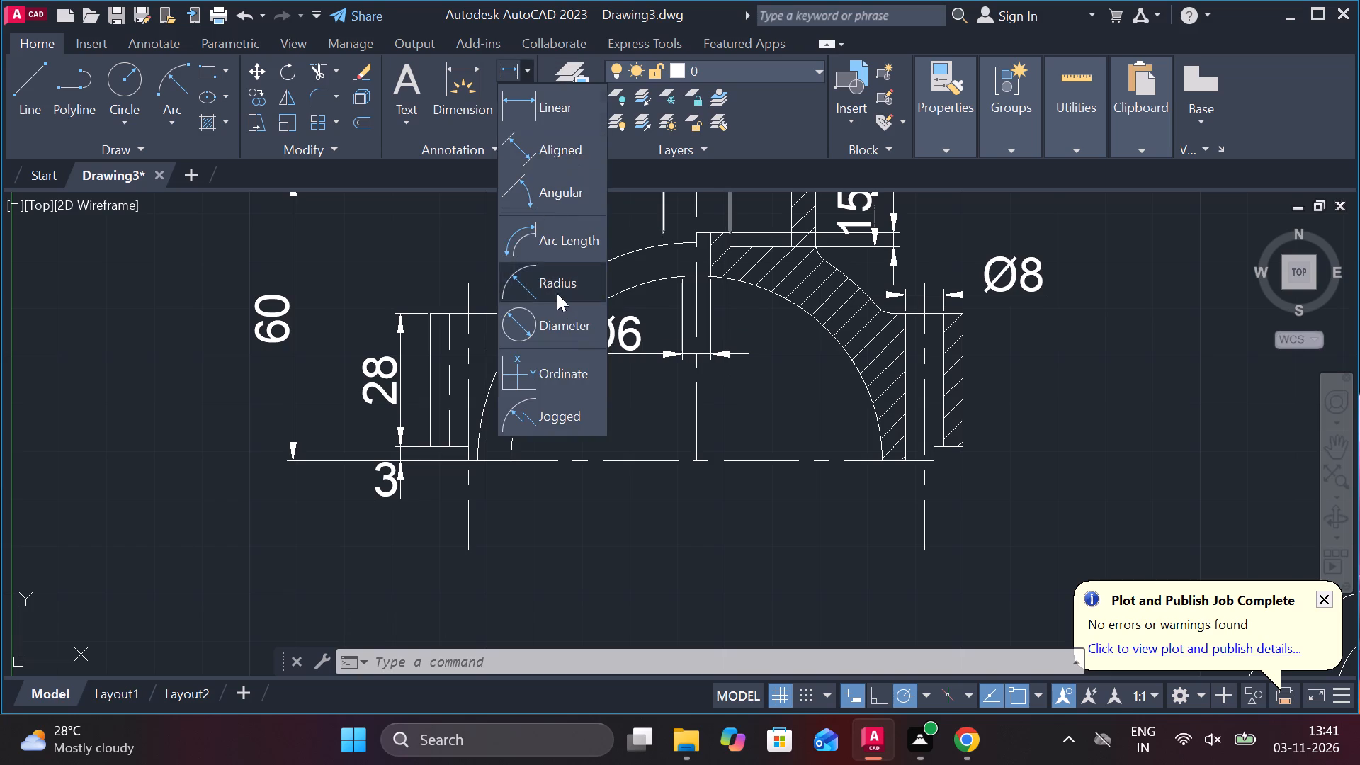
pyautogui.scroll(2, 533, 297)
pyautogui.moveTo(545, 290); pyautogui.dragTo(567, 551, button='middle')
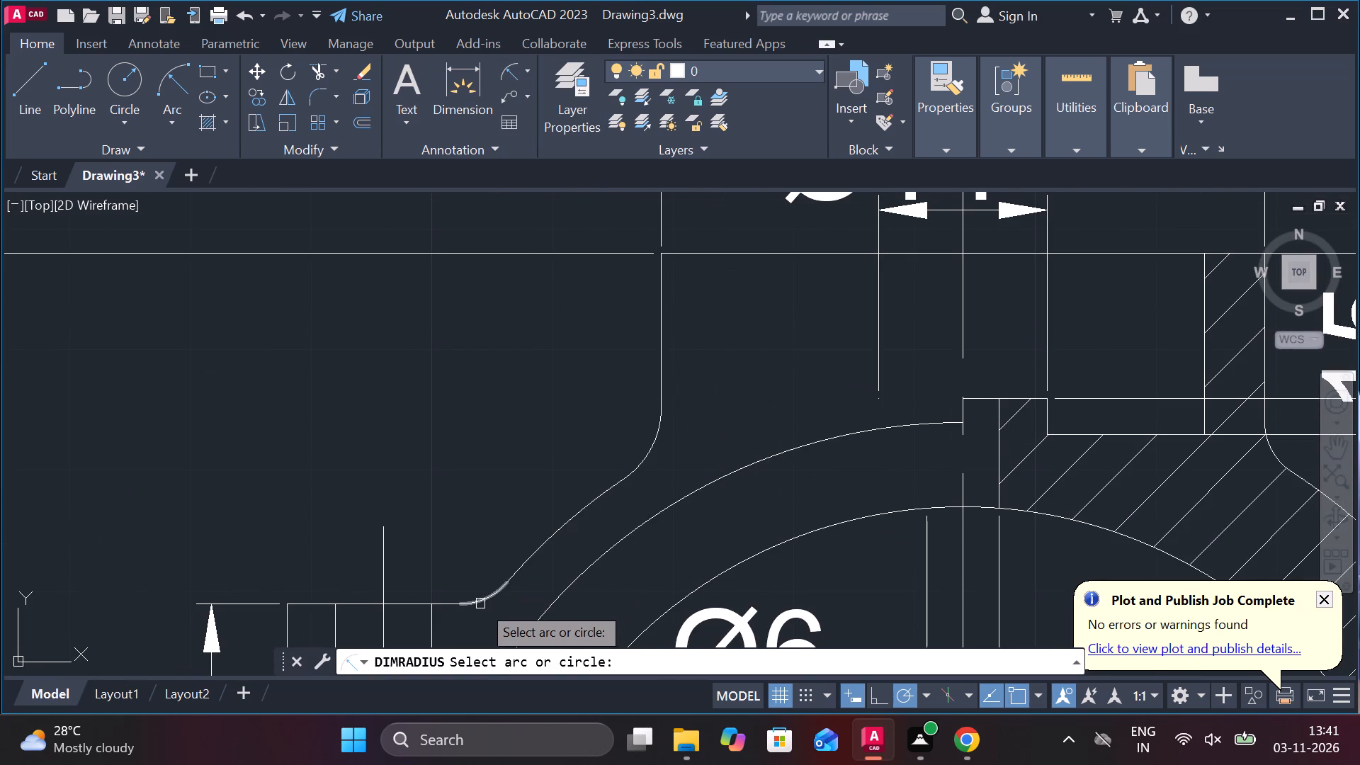
pyautogui.click(480, 603)
pyautogui.click(495, 586)
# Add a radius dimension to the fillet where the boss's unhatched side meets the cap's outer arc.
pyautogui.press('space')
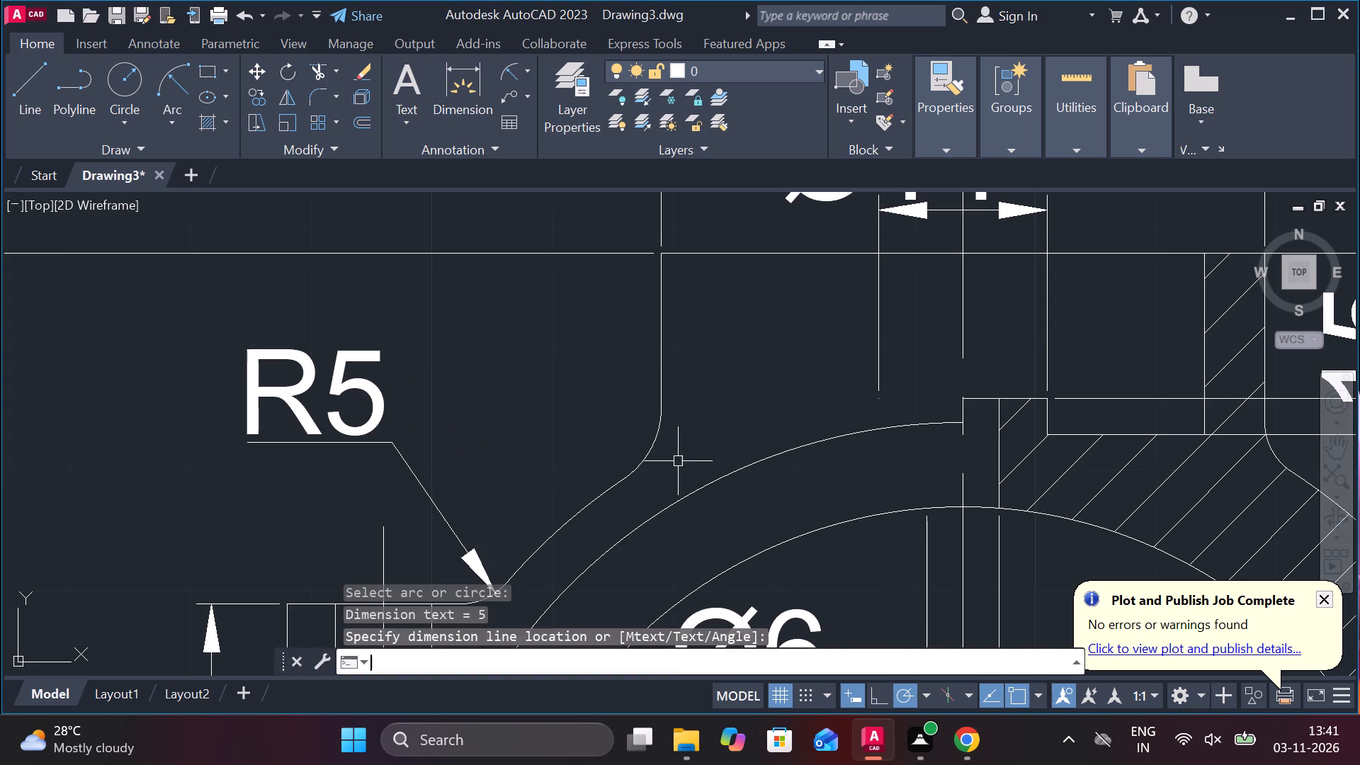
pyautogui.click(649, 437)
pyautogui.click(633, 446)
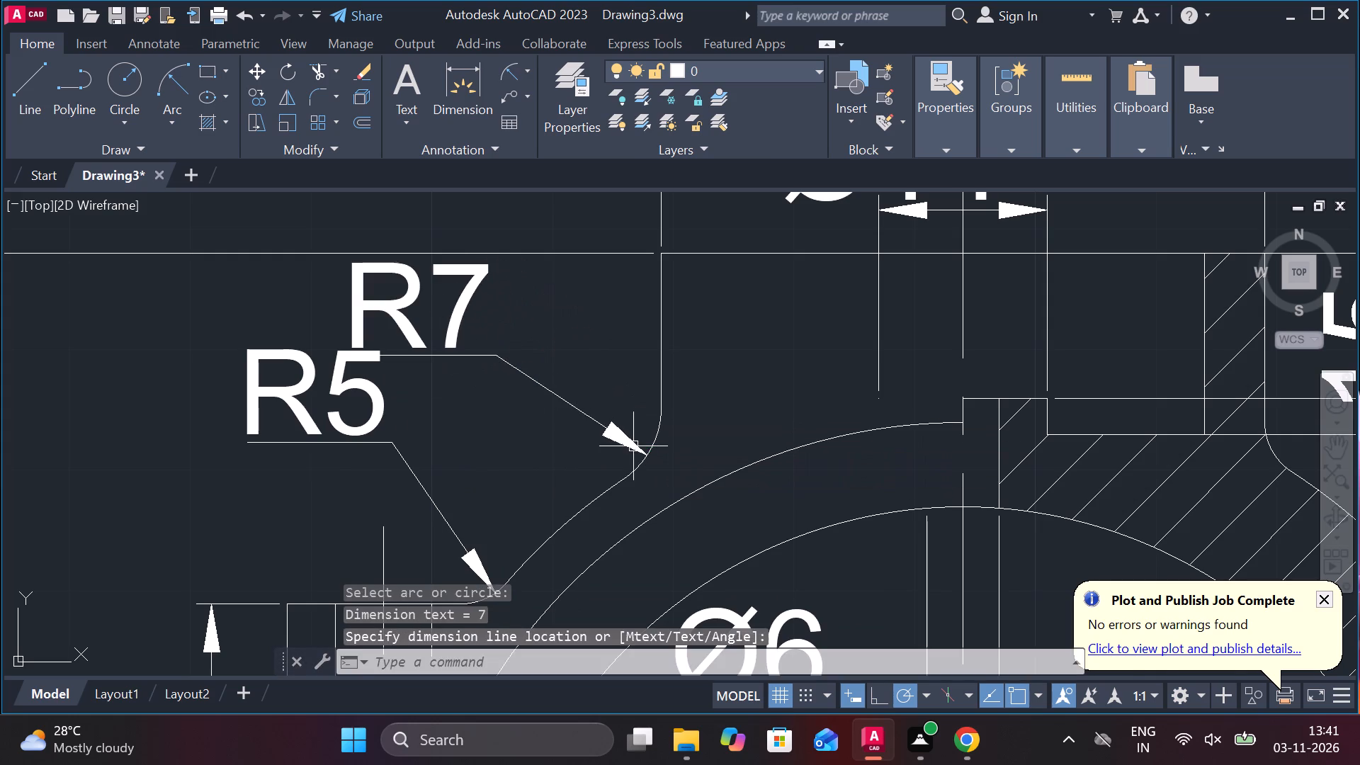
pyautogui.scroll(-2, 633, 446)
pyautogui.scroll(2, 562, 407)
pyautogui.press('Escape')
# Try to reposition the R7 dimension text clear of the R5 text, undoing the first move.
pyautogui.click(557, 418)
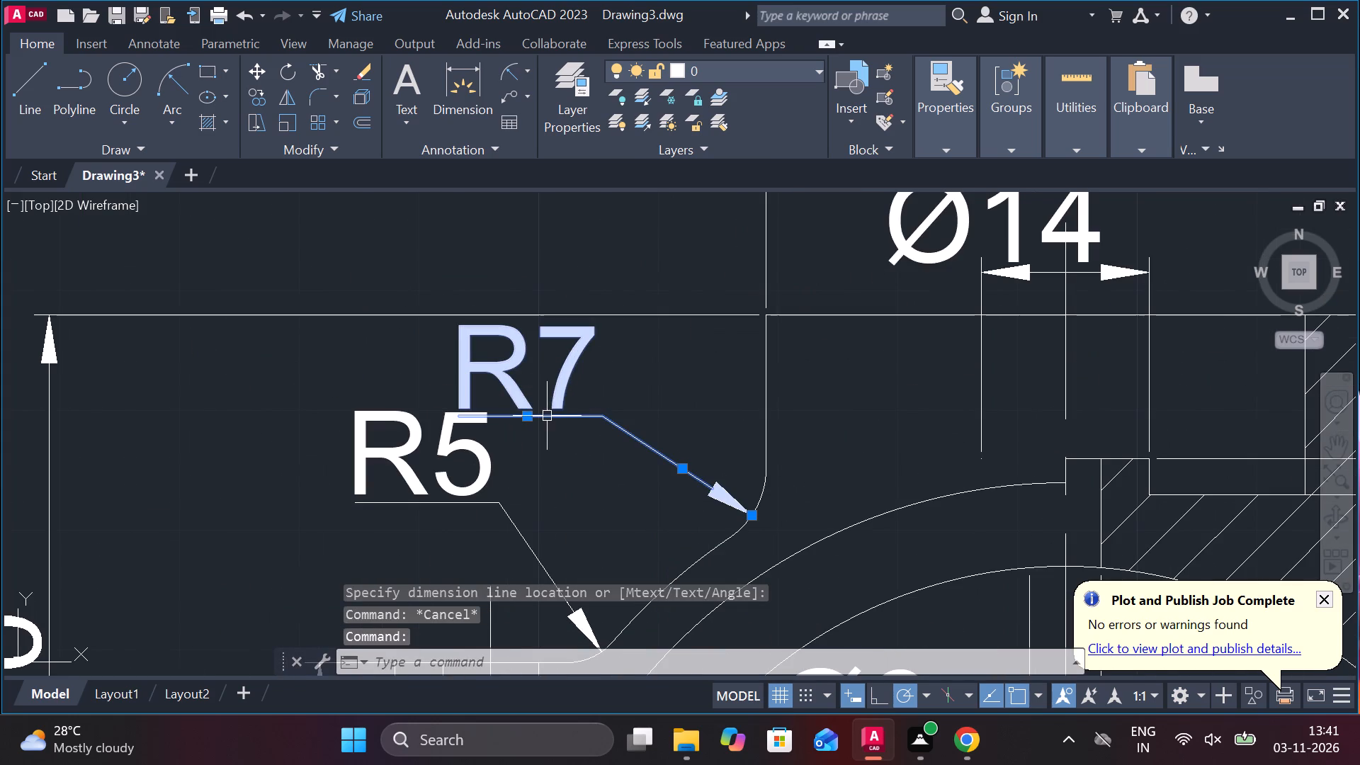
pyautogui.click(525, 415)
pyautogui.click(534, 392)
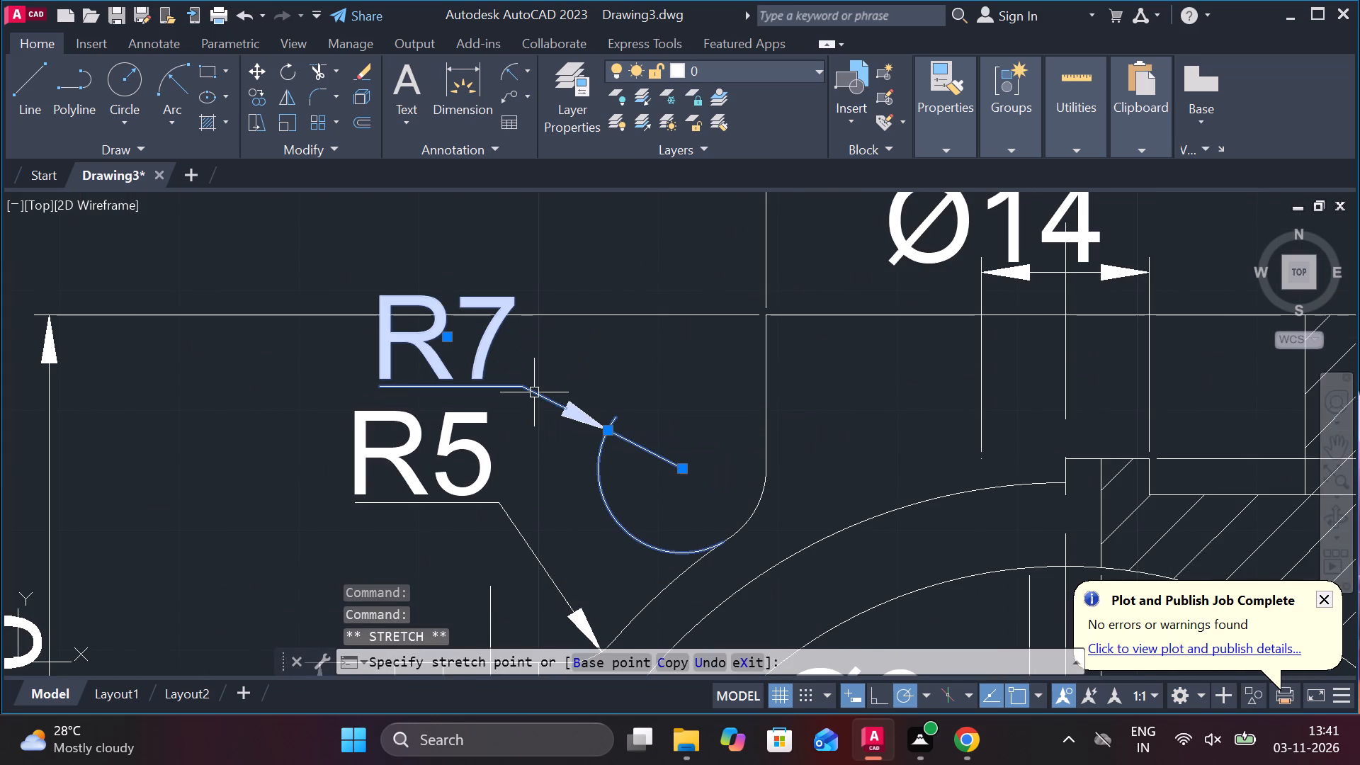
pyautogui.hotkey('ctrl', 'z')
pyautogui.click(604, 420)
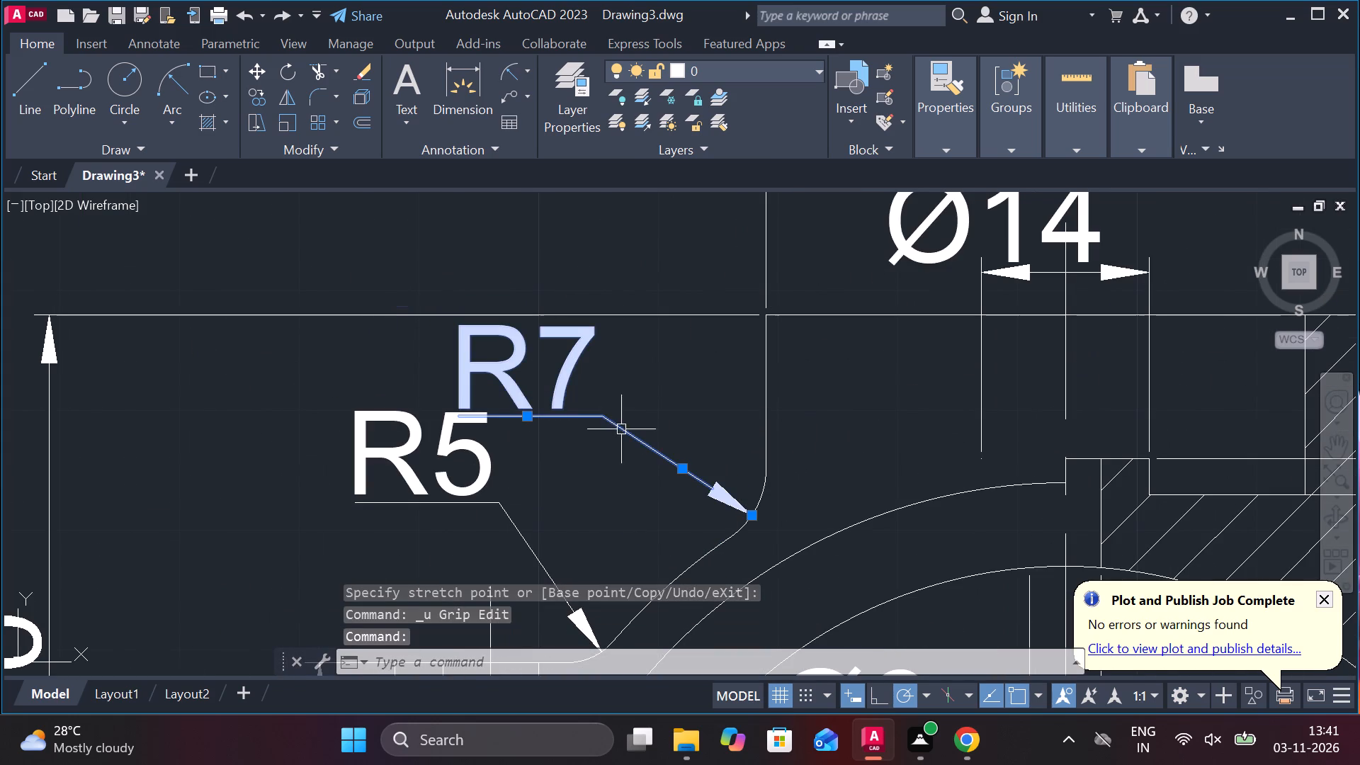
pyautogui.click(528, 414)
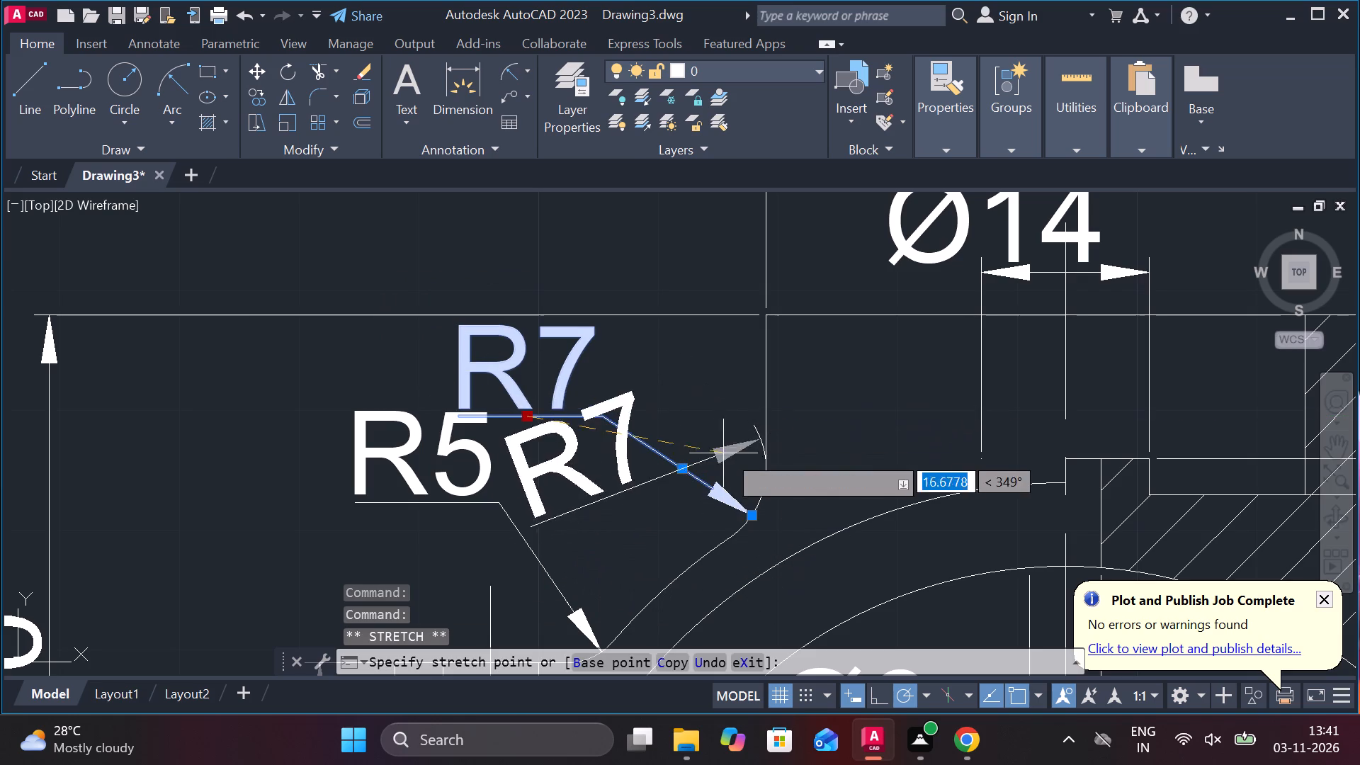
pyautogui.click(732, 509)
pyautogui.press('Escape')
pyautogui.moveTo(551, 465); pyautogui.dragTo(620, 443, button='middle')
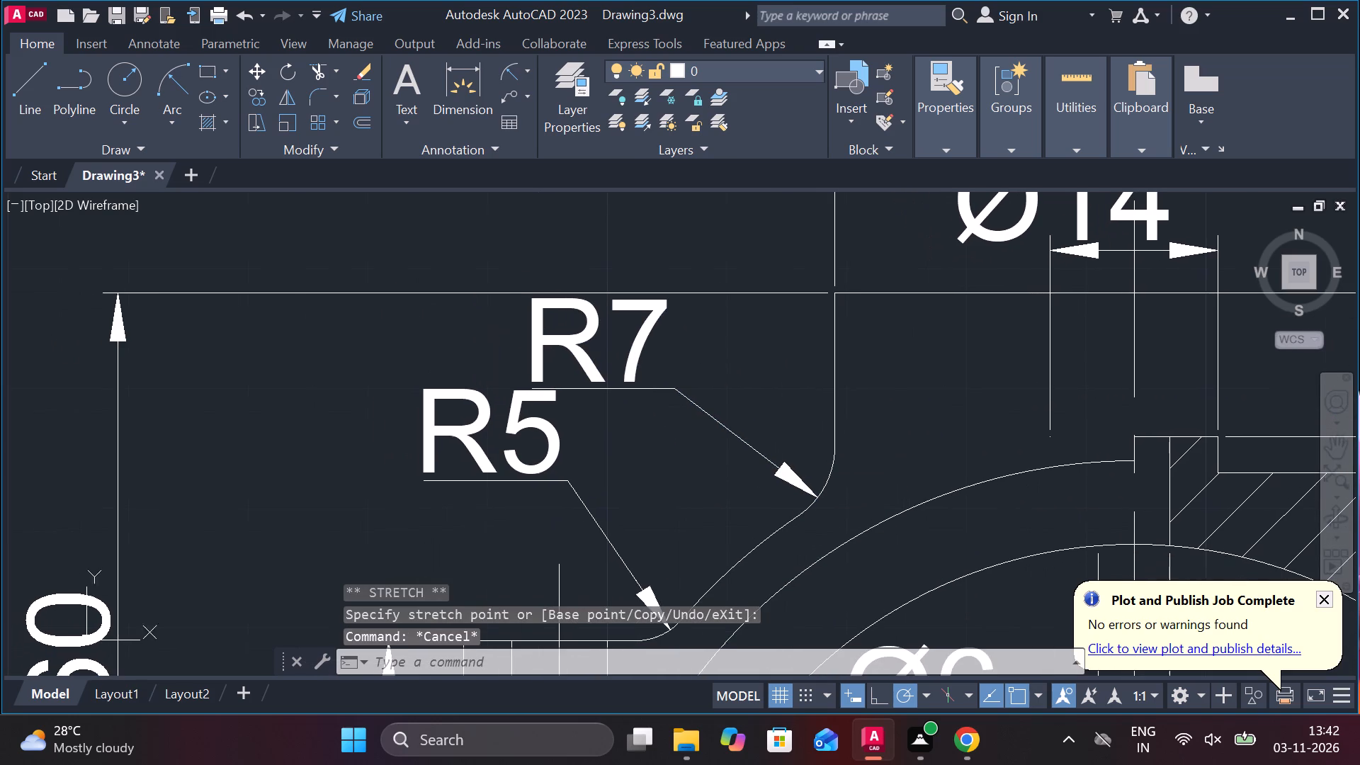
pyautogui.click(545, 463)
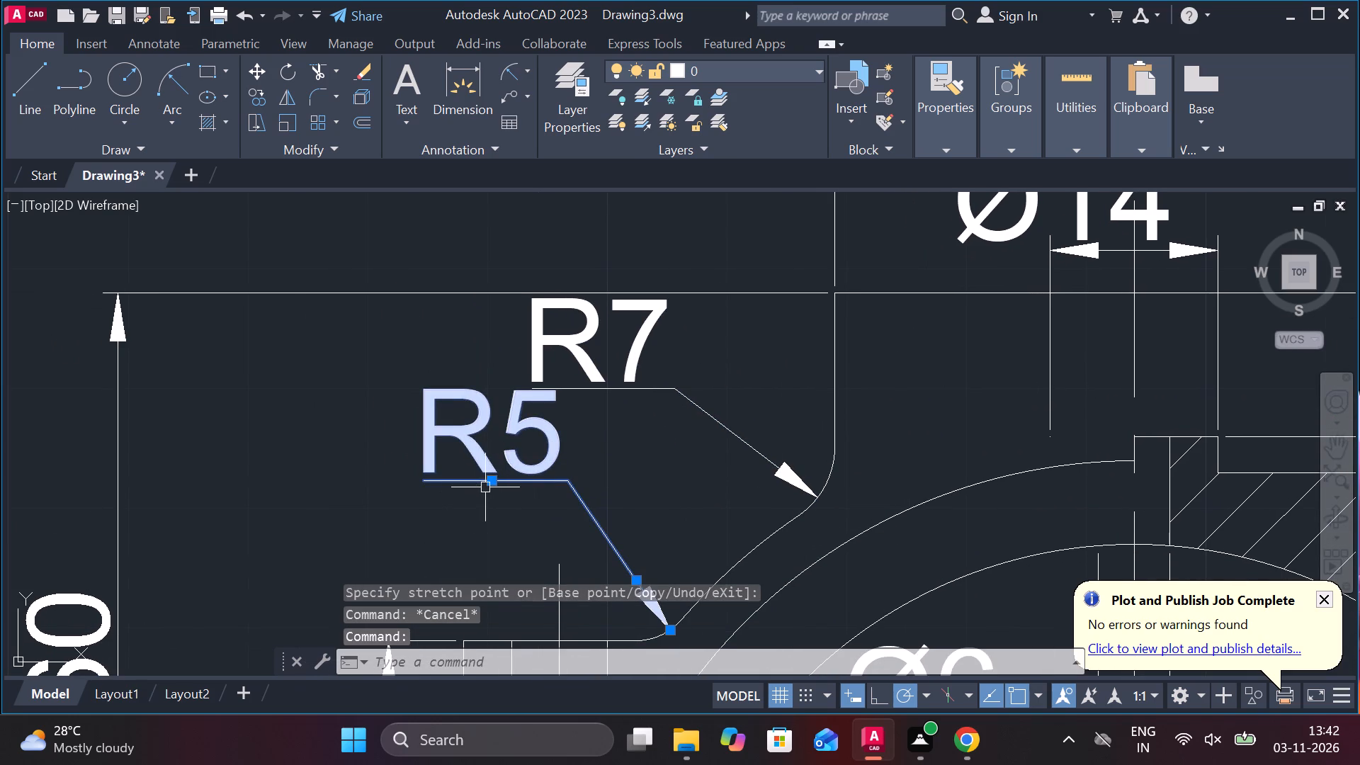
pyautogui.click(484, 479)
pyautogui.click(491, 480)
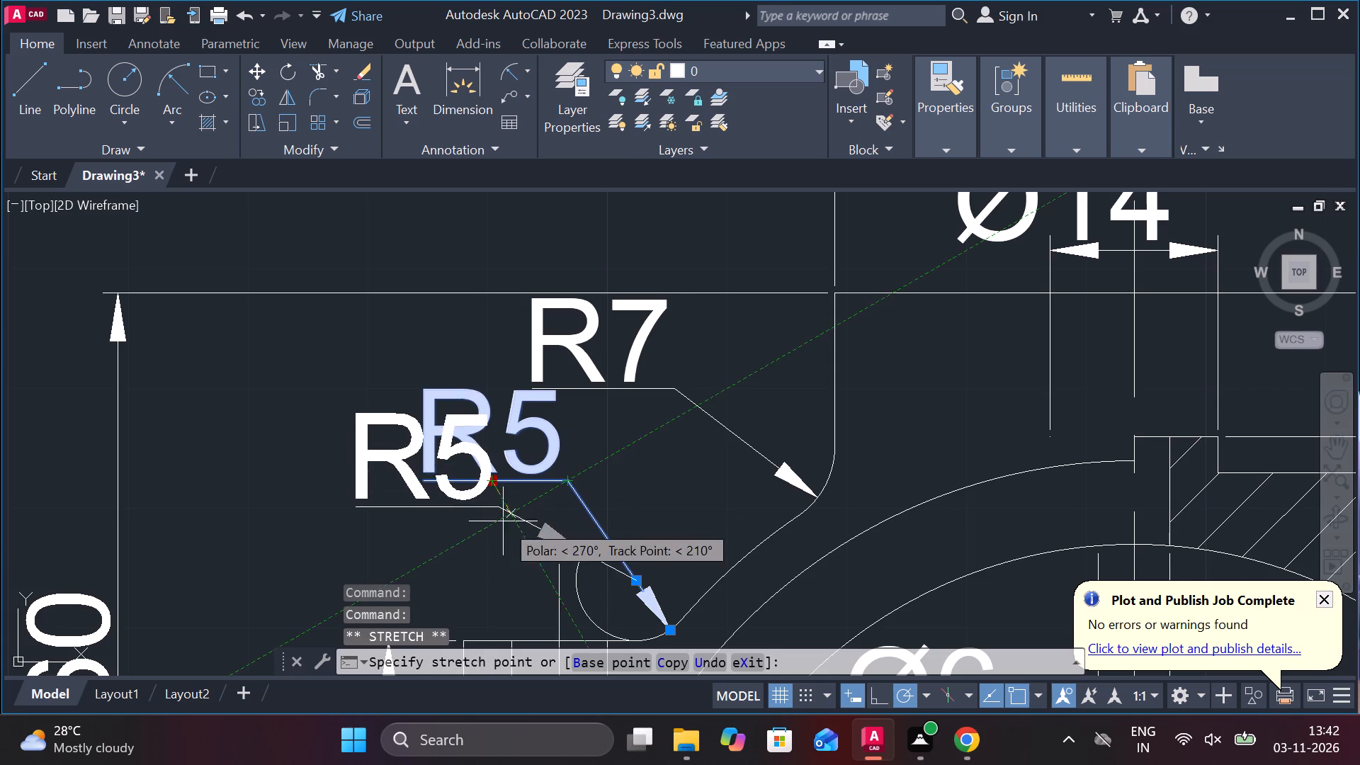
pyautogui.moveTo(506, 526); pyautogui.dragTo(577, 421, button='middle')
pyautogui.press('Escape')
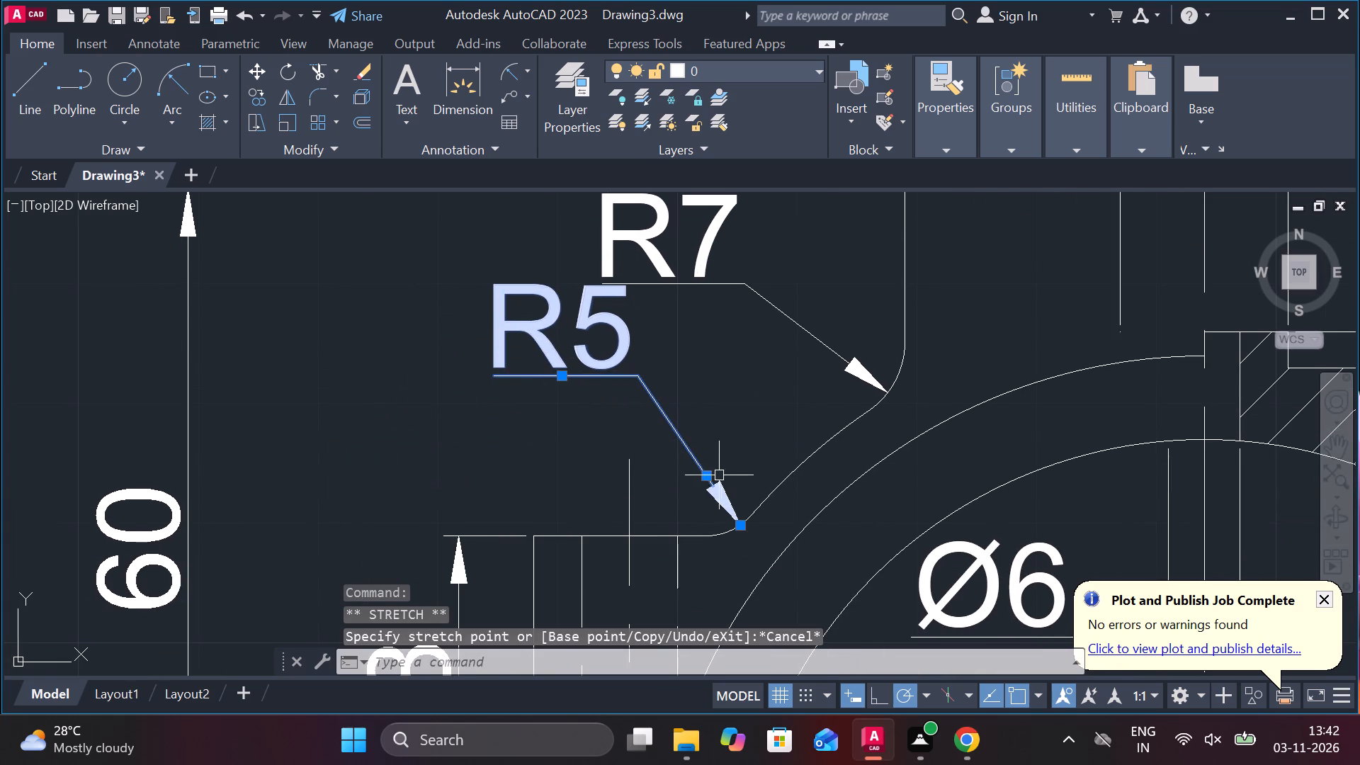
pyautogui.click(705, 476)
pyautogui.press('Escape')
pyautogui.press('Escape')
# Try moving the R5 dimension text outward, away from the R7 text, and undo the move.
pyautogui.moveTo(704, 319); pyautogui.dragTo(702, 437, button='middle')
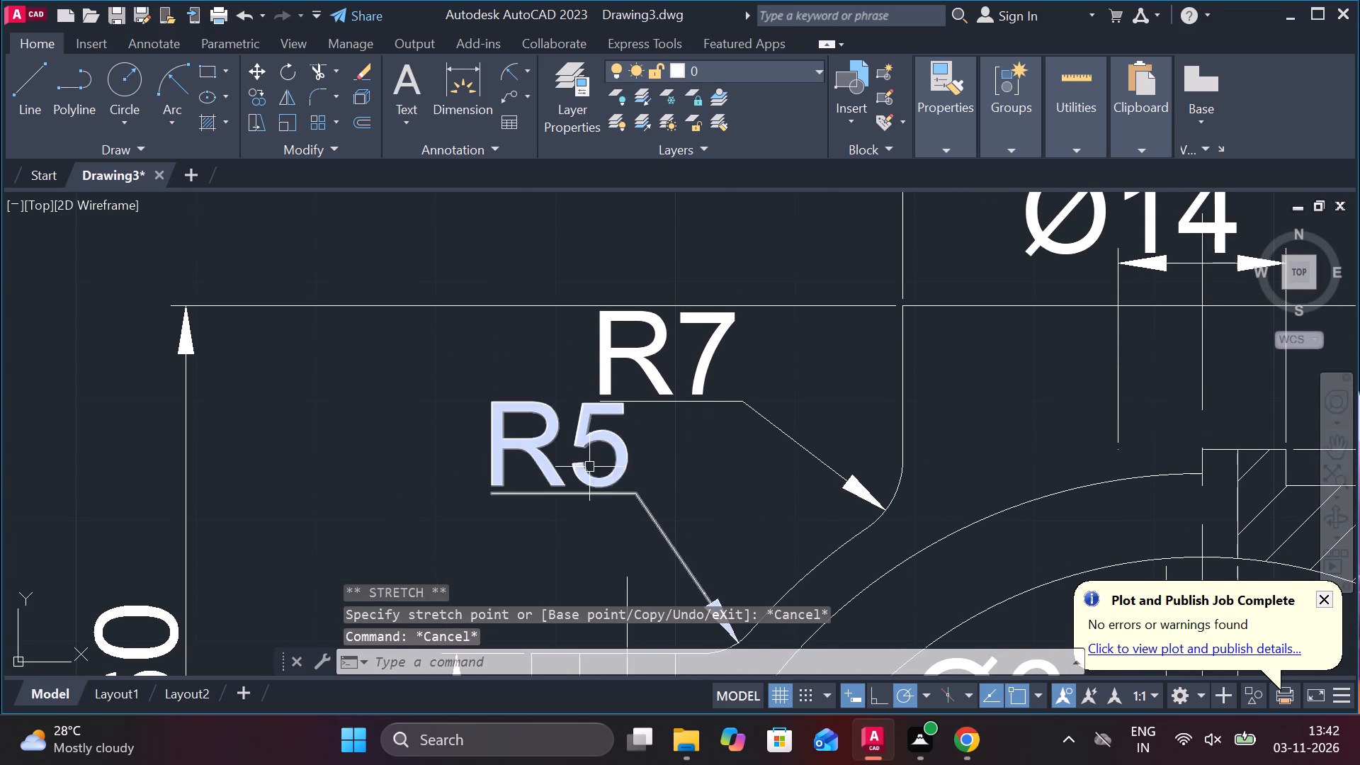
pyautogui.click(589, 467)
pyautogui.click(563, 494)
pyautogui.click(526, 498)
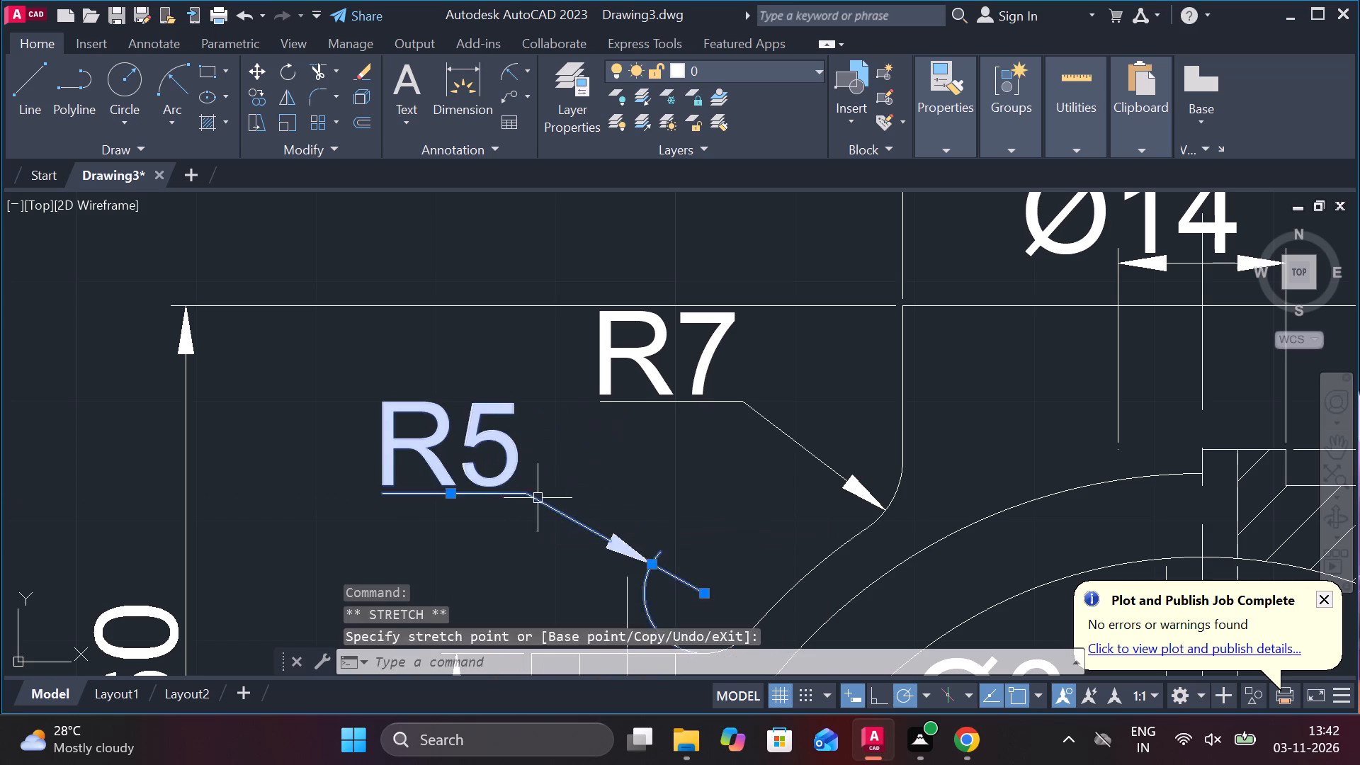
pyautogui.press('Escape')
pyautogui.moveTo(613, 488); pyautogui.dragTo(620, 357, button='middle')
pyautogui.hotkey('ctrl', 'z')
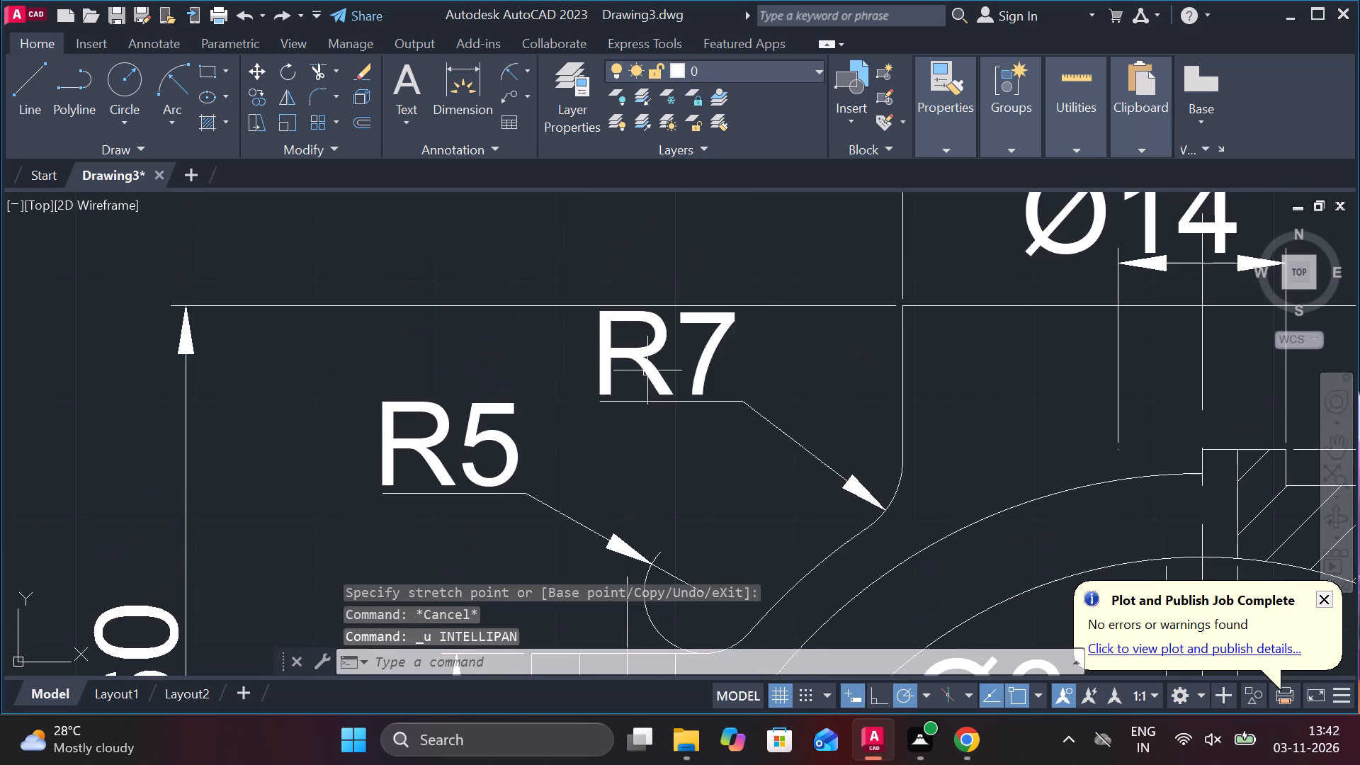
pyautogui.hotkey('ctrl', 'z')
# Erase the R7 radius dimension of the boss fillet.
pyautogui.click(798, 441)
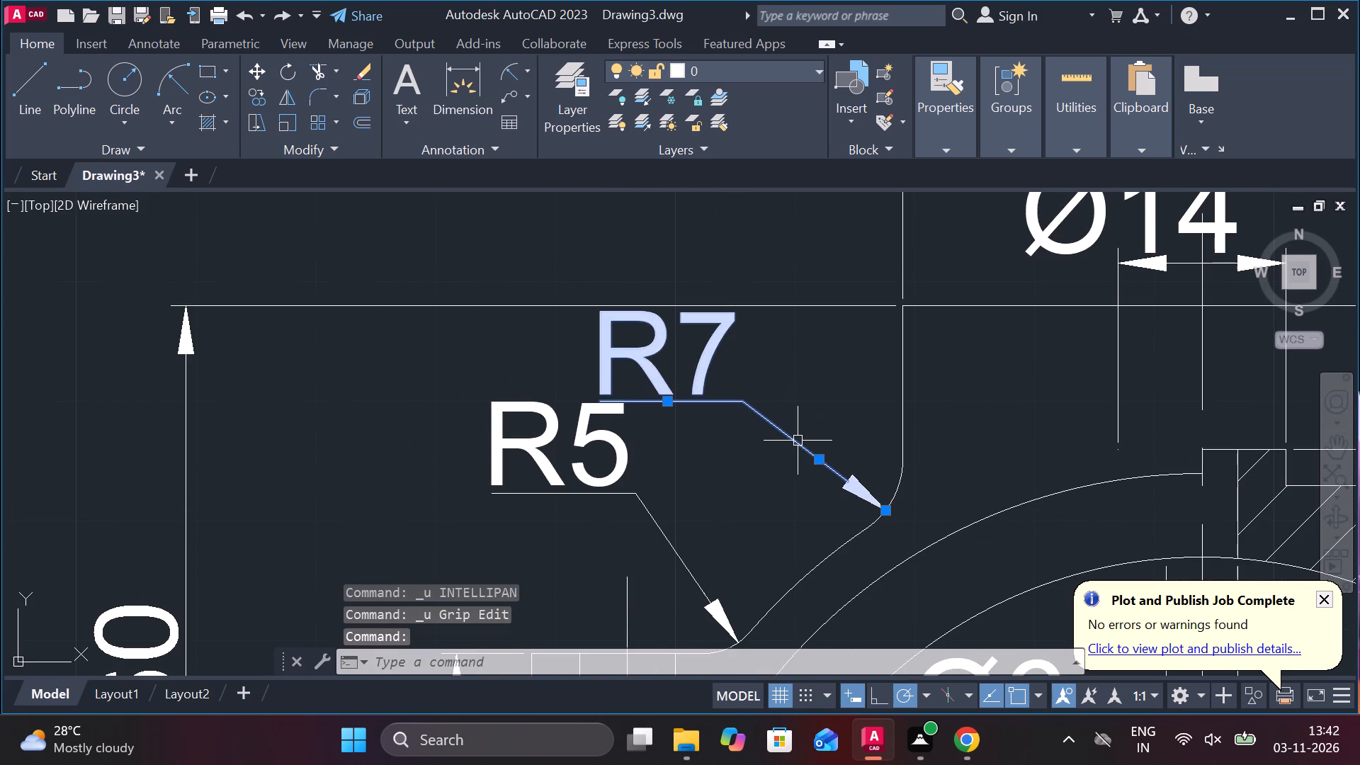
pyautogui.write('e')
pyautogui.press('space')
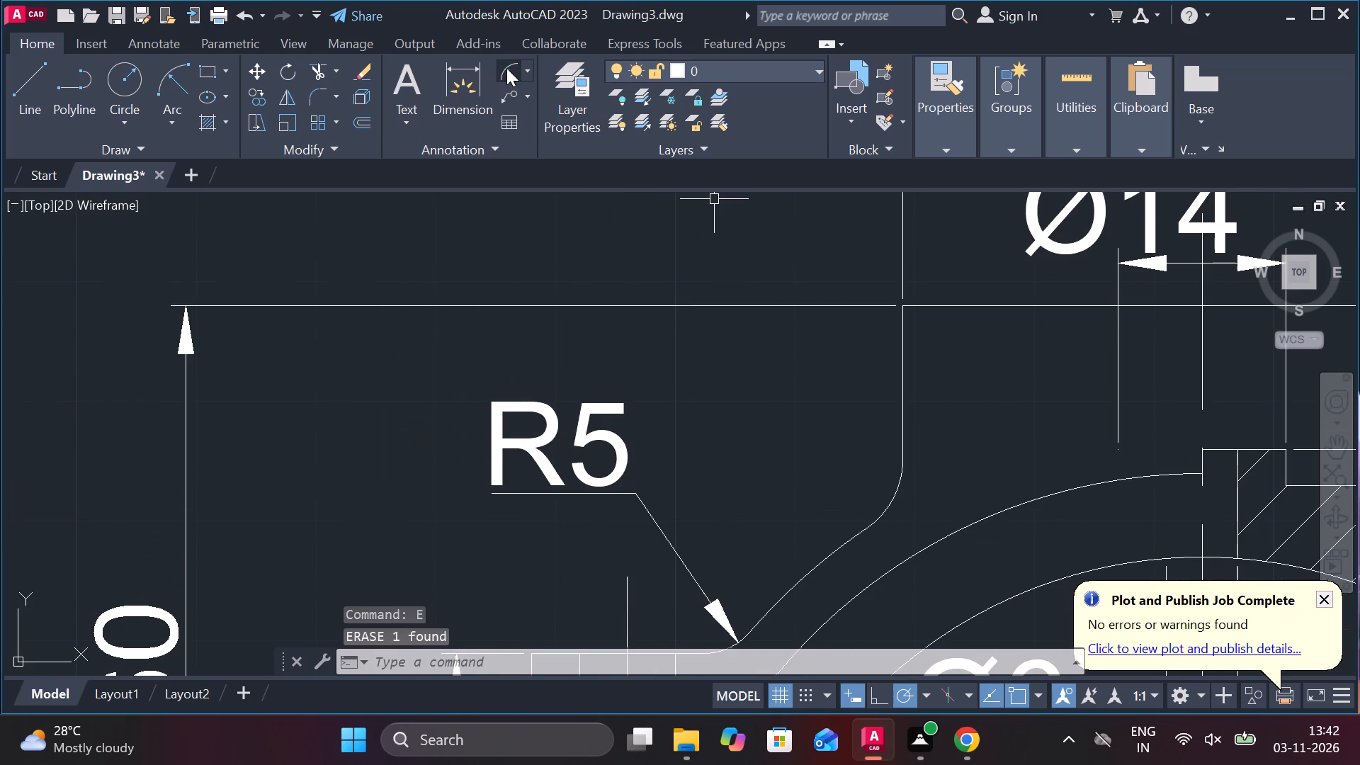
# Add a radius dimension to the boss's unhatched-side fillet, placing its text outside the cap above the R5 text.
pyautogui.click(510, 67)
pyautogui.click(892, 514)
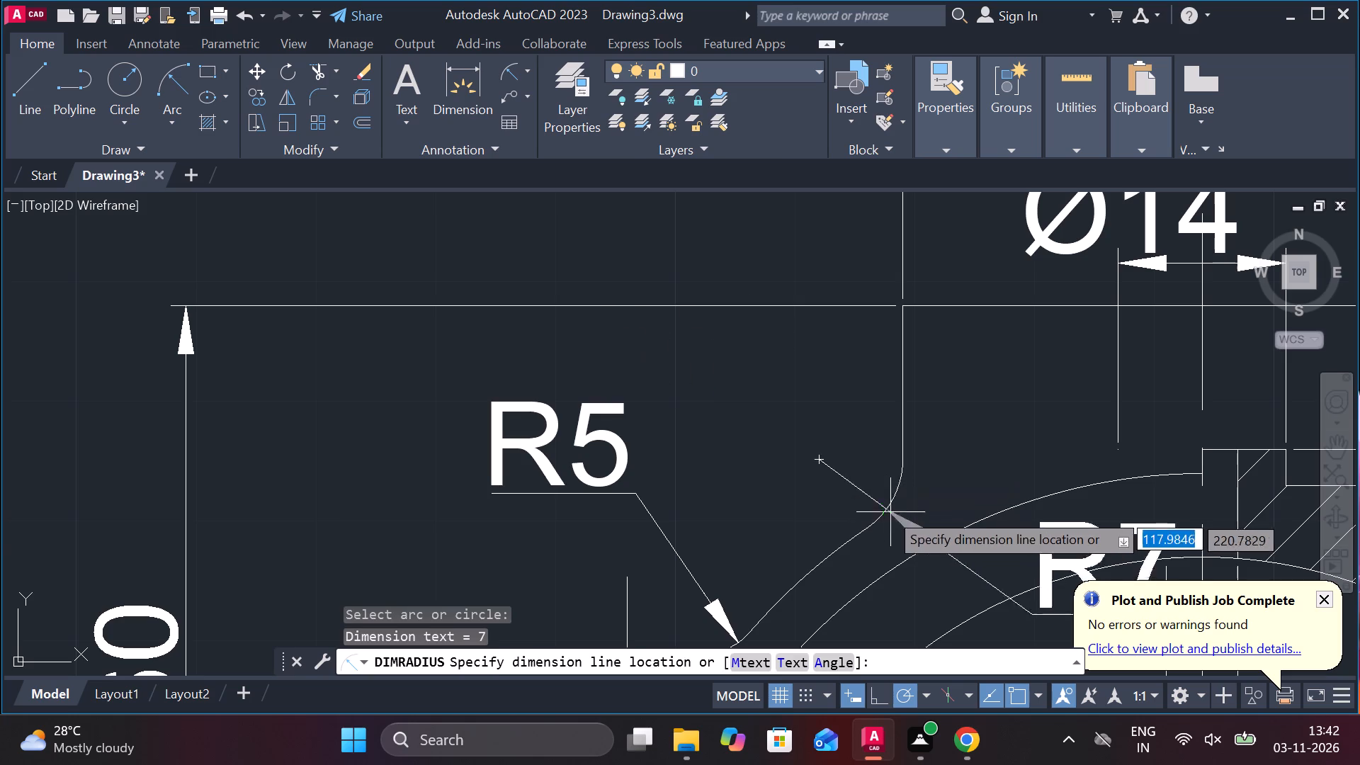
pyautogui.click(861, 497)
pyautogui.scroll(-3, 776, 517)
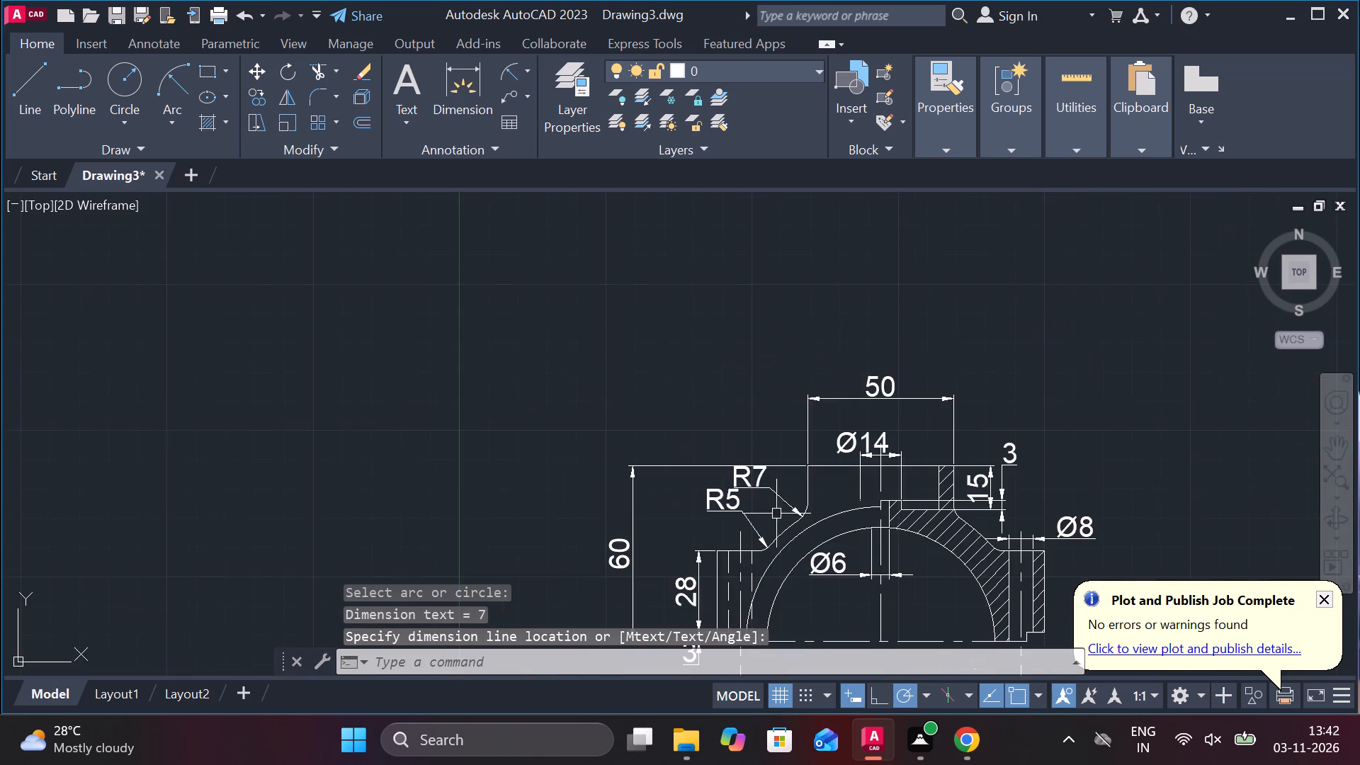
pyautogui.moveTo(713, 472); pyautogui.dragTo(669, 431, button='middle')
pyautogui.scroll(1, 765, 444)
pyautogui.moveTo(838, 457); pyautogui.dragTo(767, 414, button='middle')
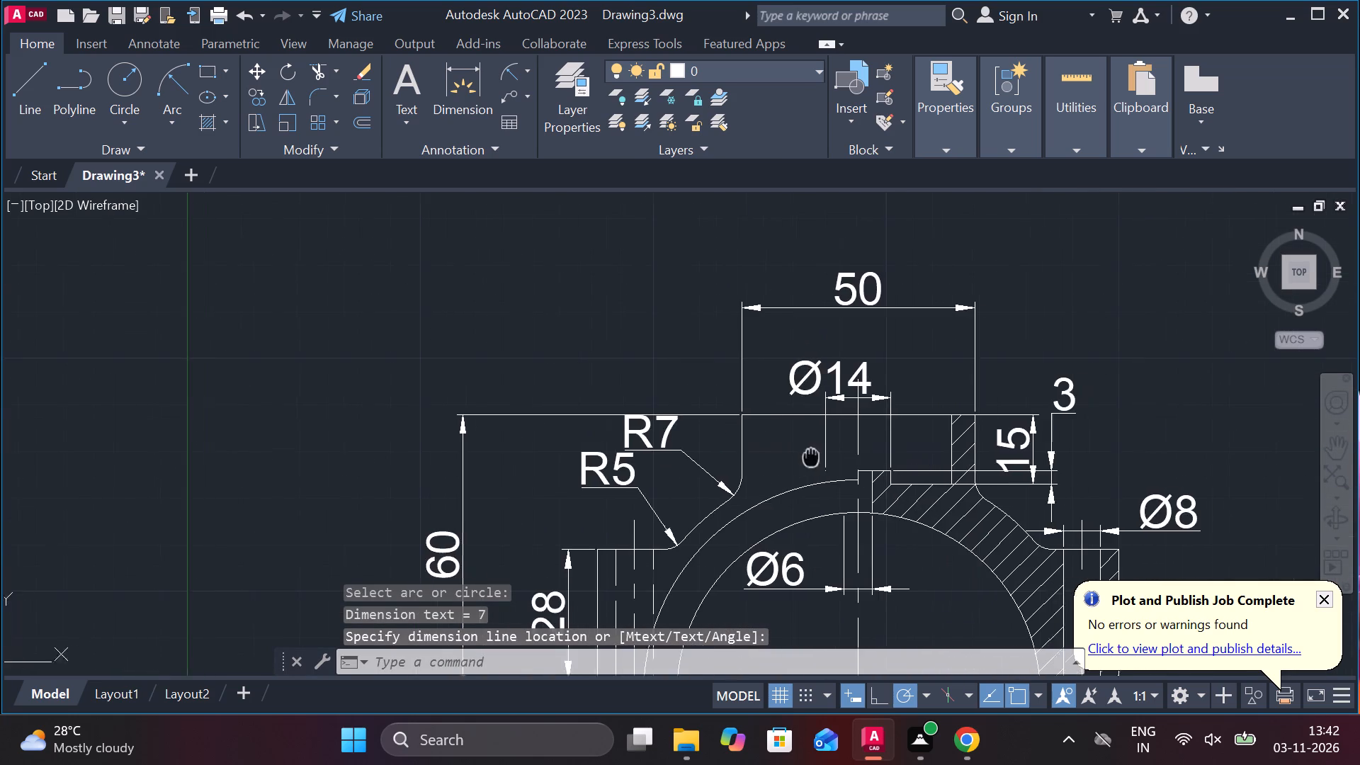
# Add a horizontal linear dimension between the two flange hole centre lines, placing it below the half-round cap.
pyautogui.moveTo(767, 414); pyautogui.dragTo(645, 221, button='middle')
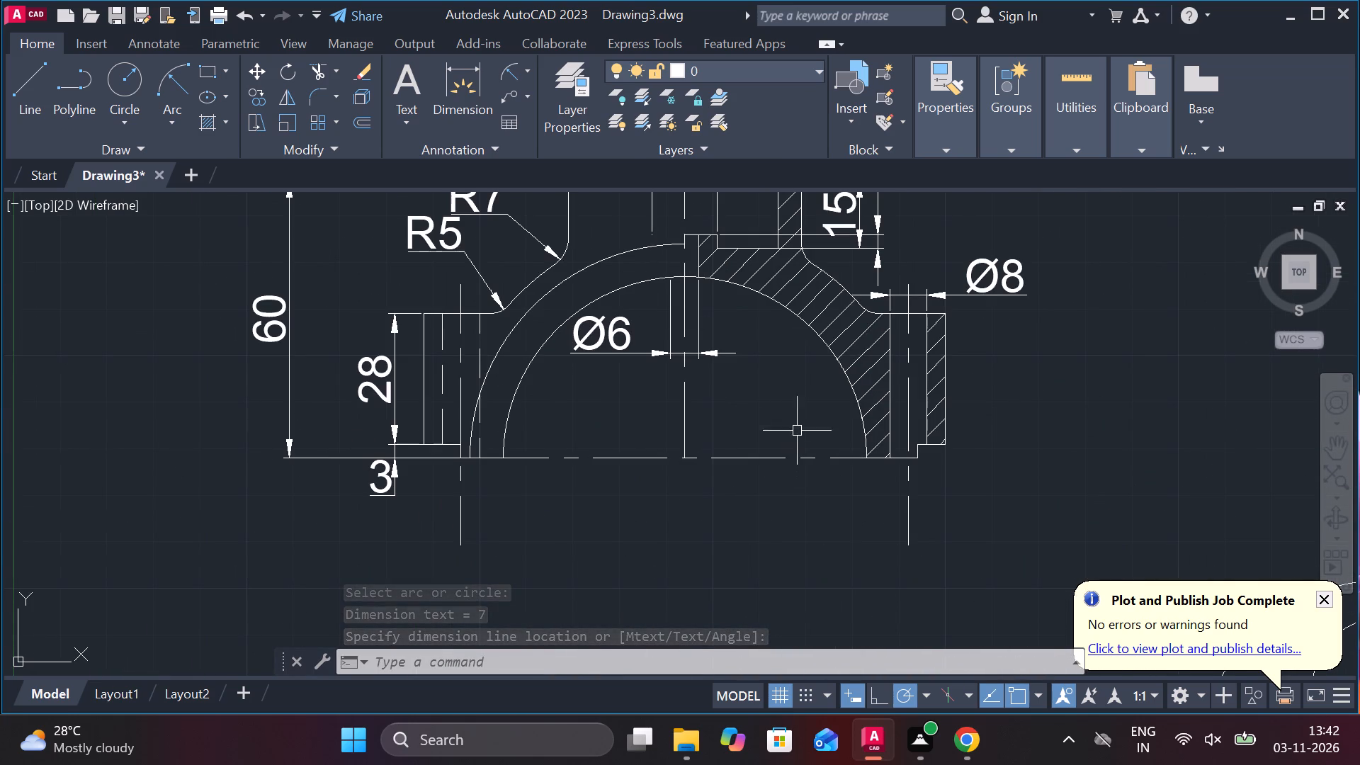
pyautogui.click(521, 71)
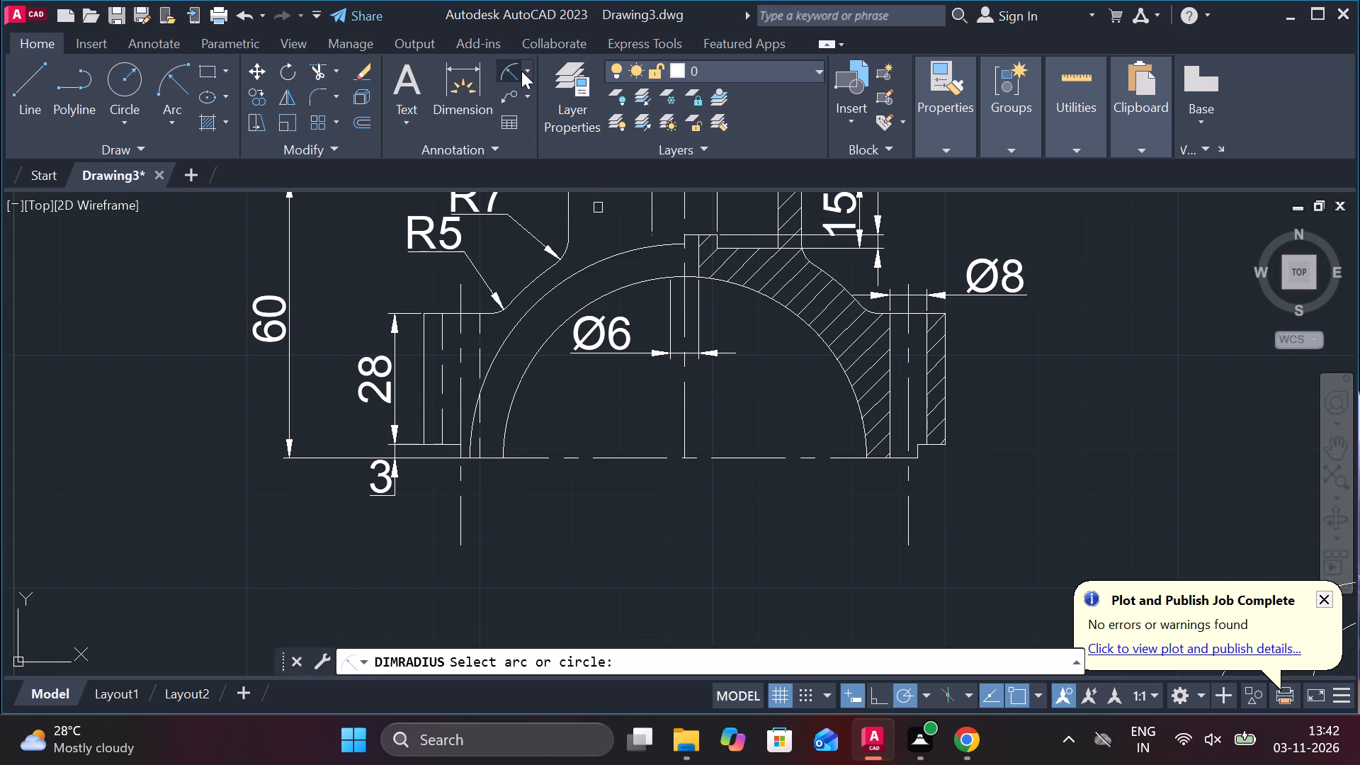
pyautogui.click(523, 77)
pyautogui.click(536, 91)
pyautogui.click(457, 499)
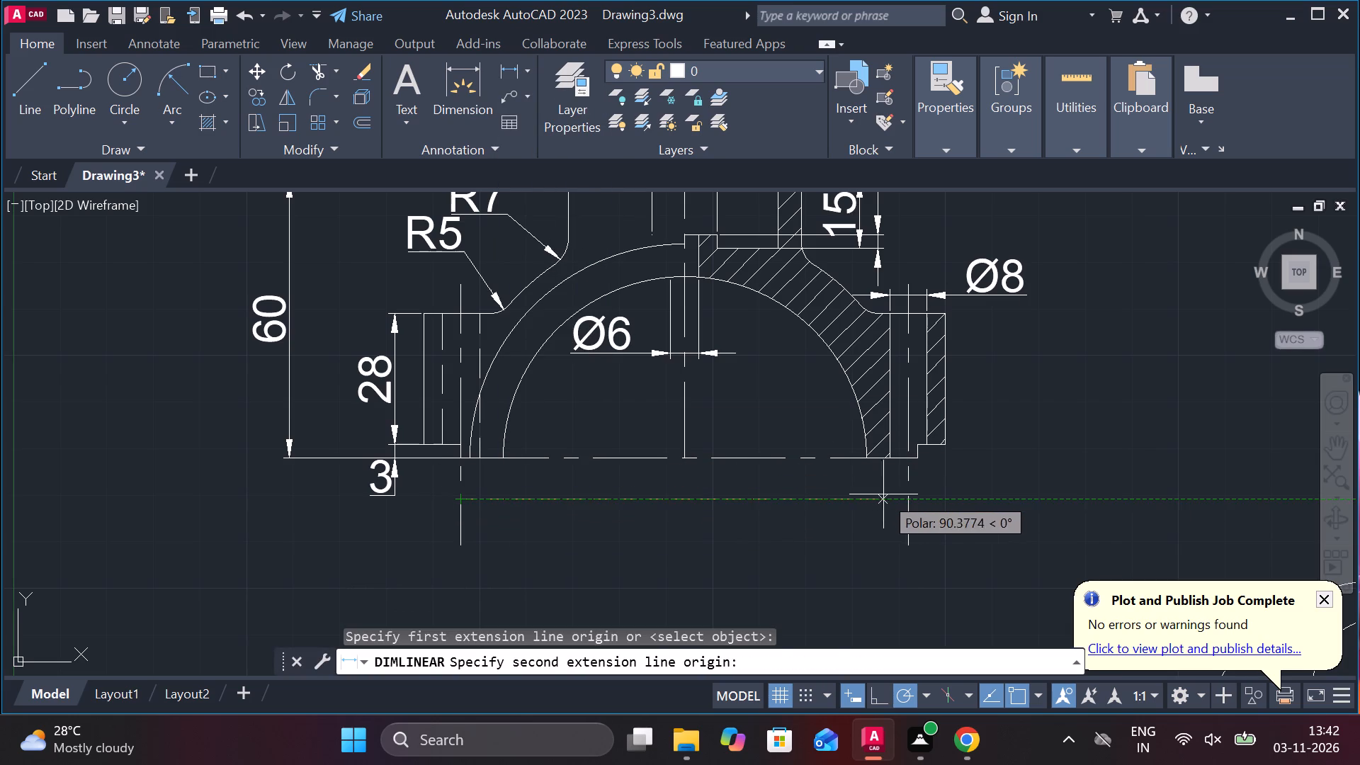
pyautogui.click(895, 495)
pyautogui.moveTo(723, 506); pyautogui.dragTo(691, 416, button='middle')
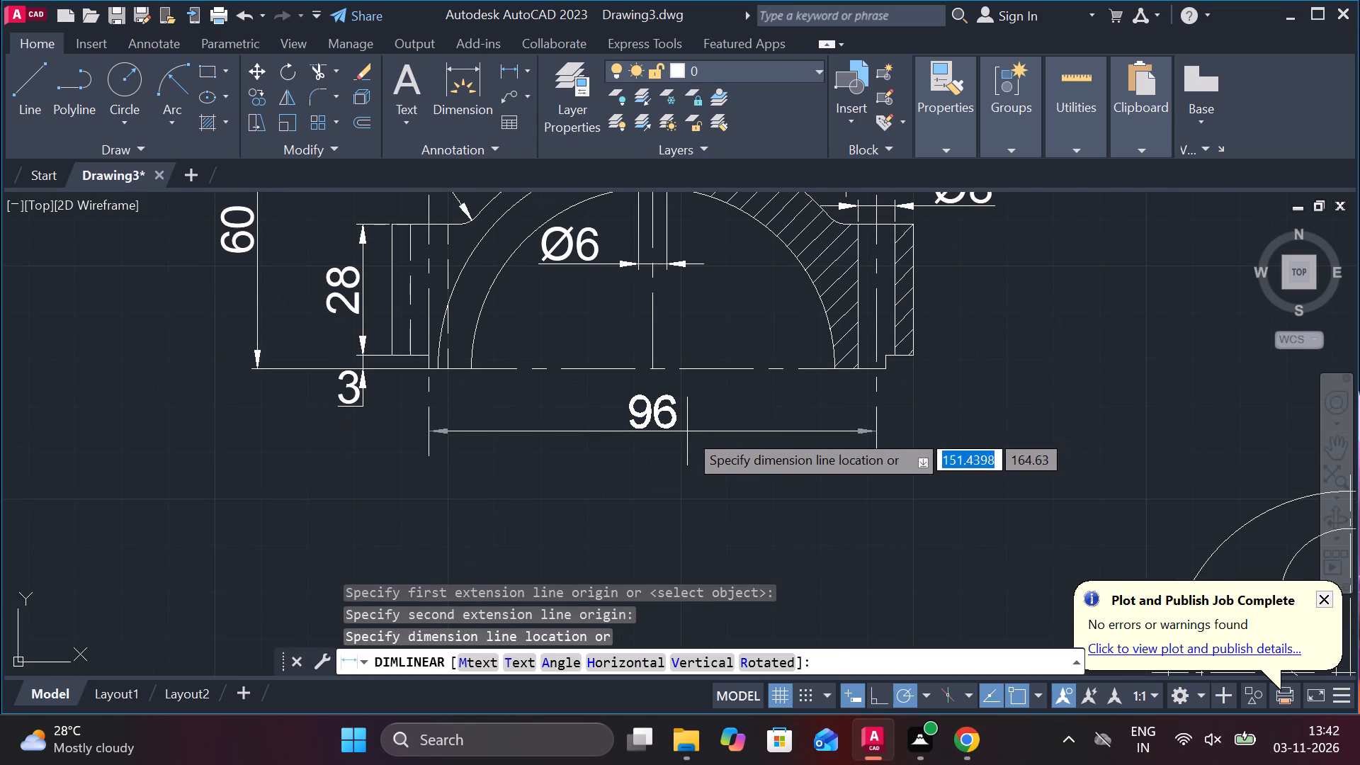
pyautogui.click(687, 431)
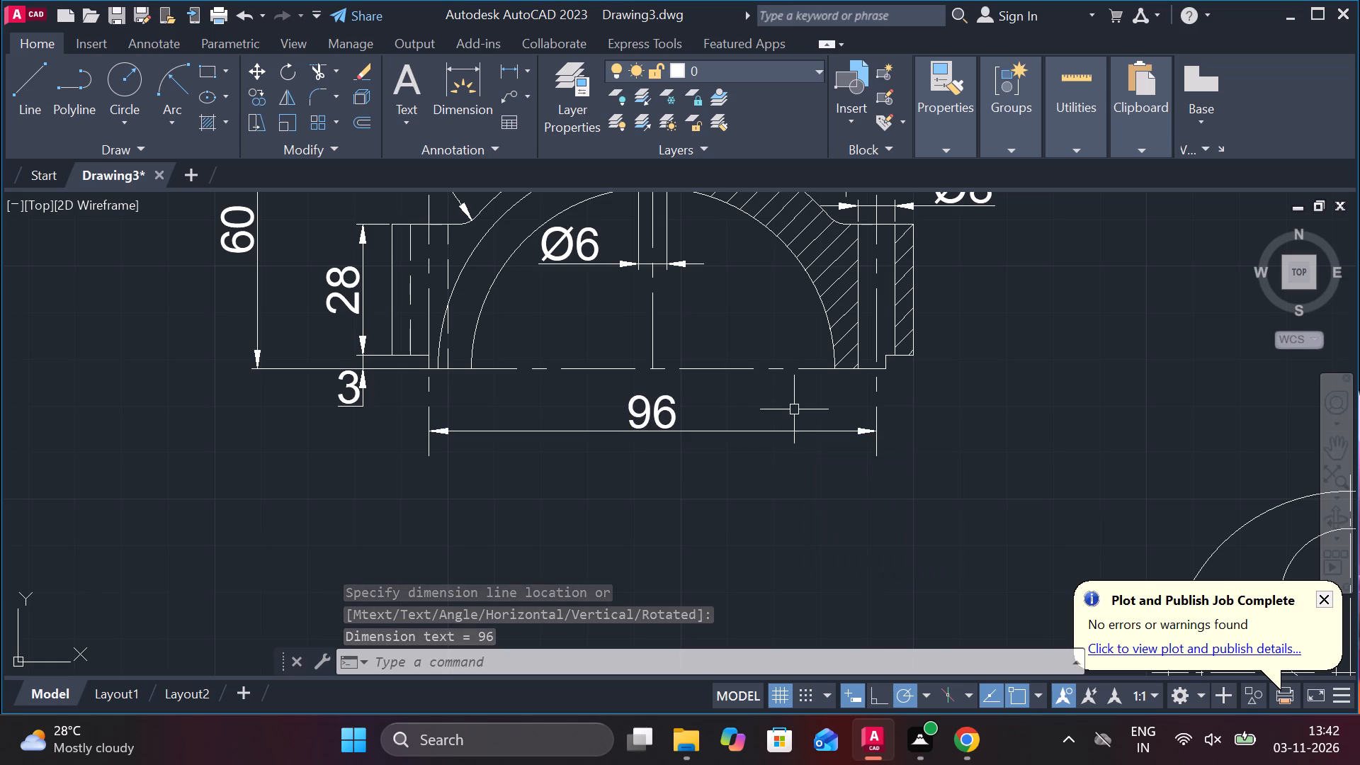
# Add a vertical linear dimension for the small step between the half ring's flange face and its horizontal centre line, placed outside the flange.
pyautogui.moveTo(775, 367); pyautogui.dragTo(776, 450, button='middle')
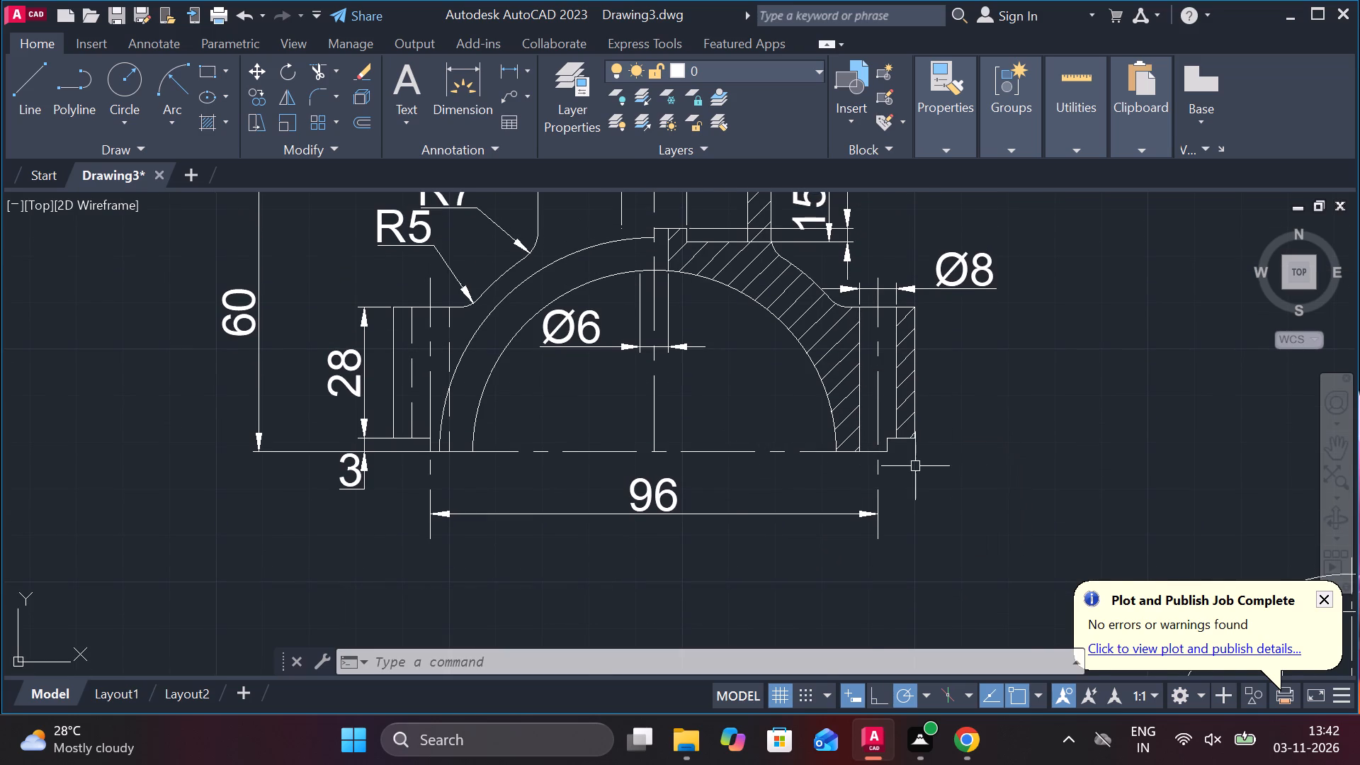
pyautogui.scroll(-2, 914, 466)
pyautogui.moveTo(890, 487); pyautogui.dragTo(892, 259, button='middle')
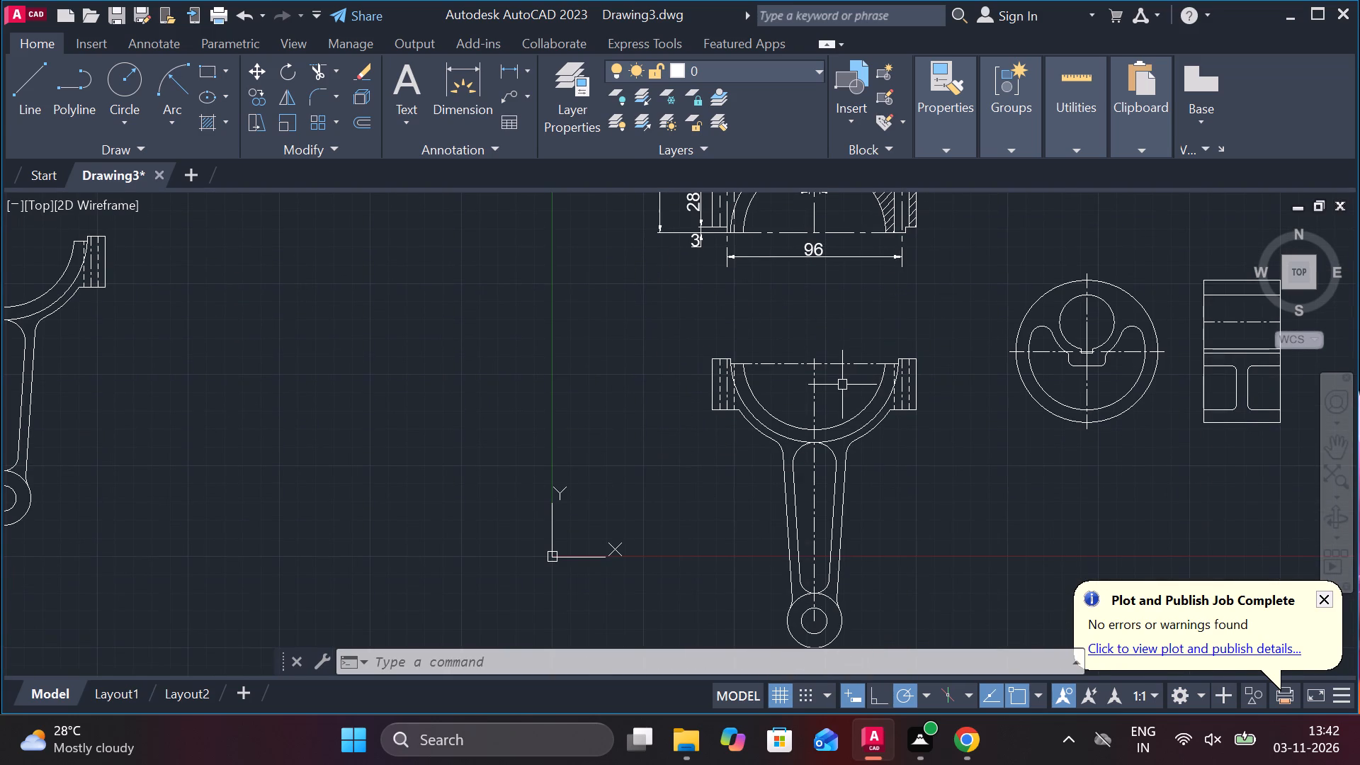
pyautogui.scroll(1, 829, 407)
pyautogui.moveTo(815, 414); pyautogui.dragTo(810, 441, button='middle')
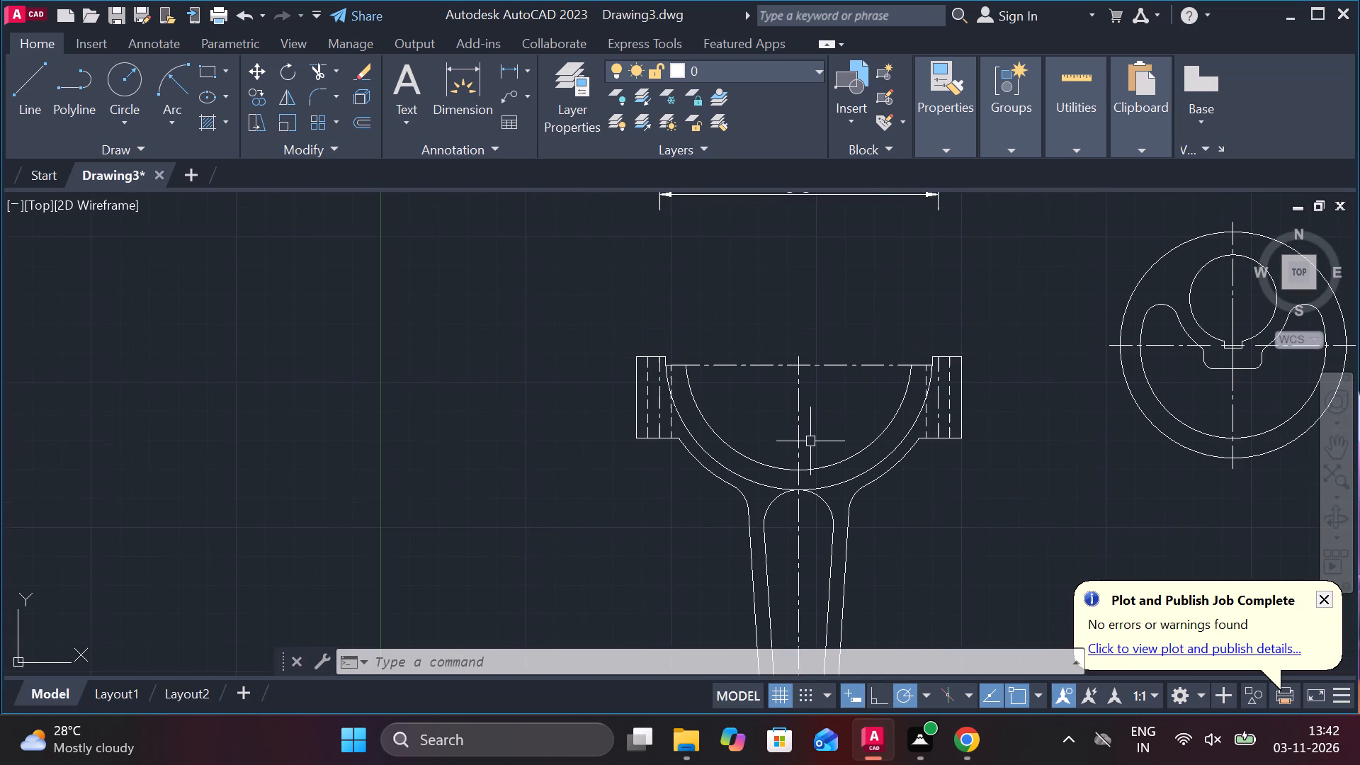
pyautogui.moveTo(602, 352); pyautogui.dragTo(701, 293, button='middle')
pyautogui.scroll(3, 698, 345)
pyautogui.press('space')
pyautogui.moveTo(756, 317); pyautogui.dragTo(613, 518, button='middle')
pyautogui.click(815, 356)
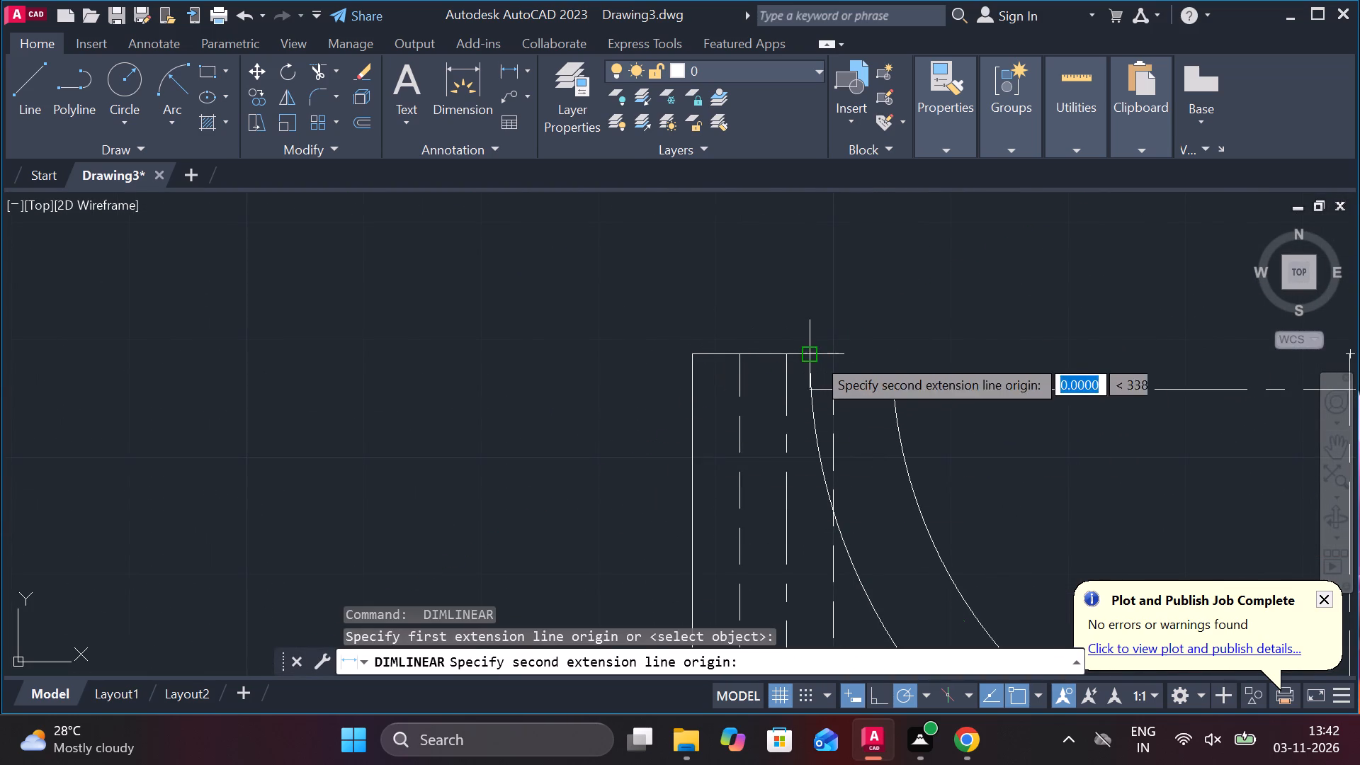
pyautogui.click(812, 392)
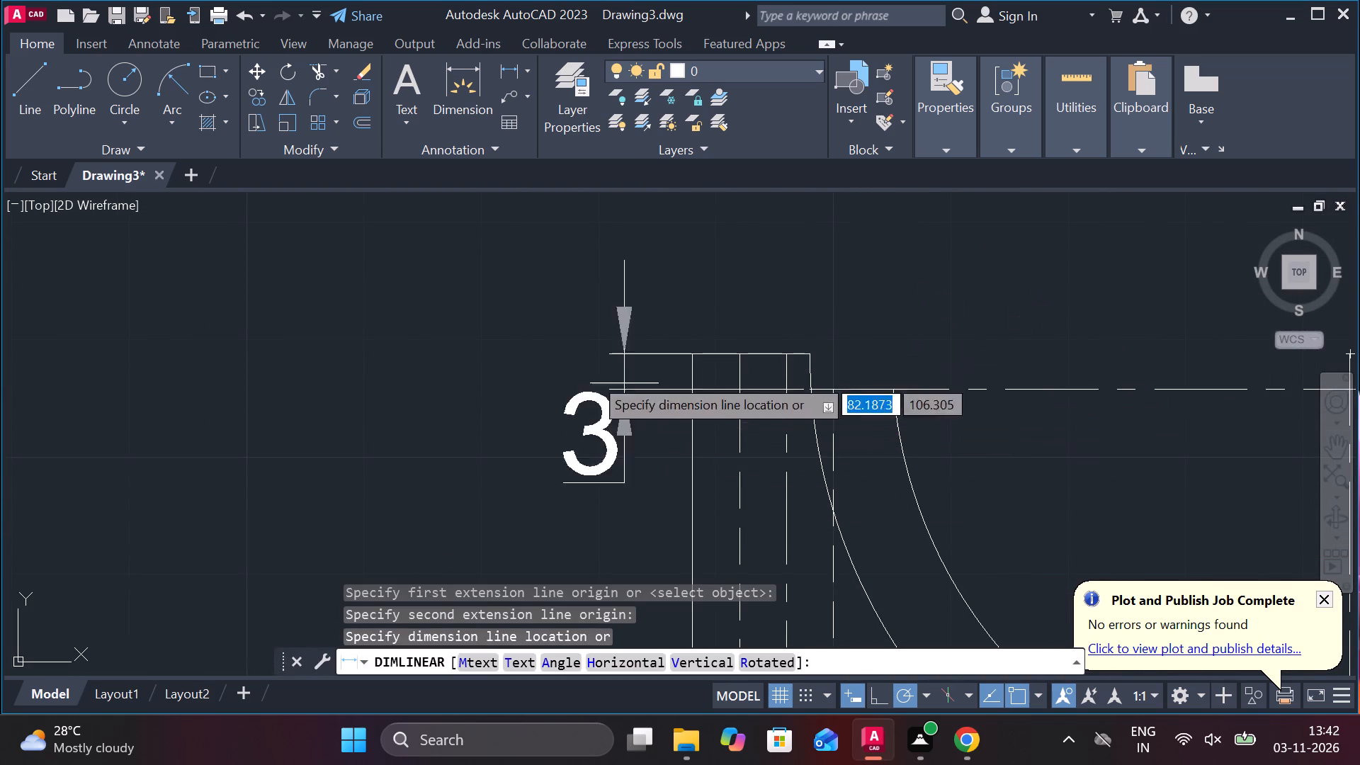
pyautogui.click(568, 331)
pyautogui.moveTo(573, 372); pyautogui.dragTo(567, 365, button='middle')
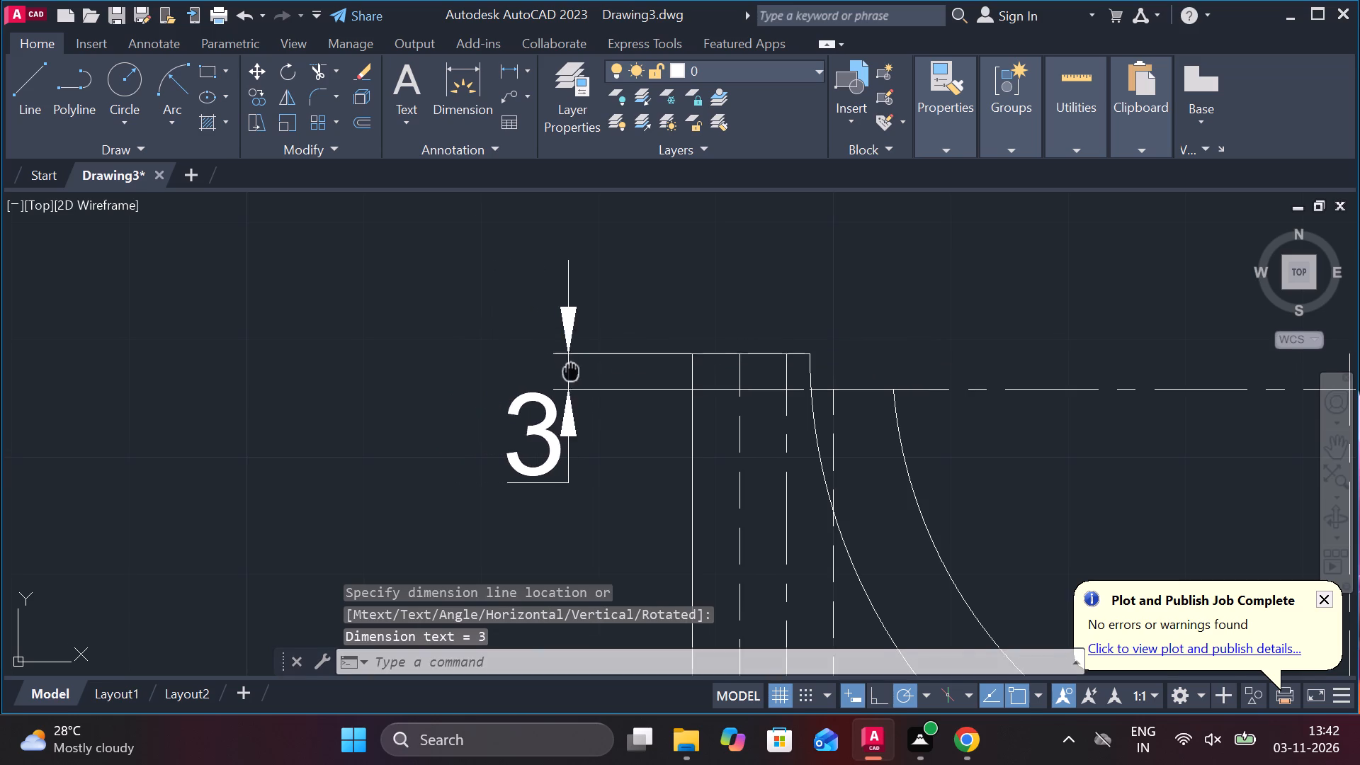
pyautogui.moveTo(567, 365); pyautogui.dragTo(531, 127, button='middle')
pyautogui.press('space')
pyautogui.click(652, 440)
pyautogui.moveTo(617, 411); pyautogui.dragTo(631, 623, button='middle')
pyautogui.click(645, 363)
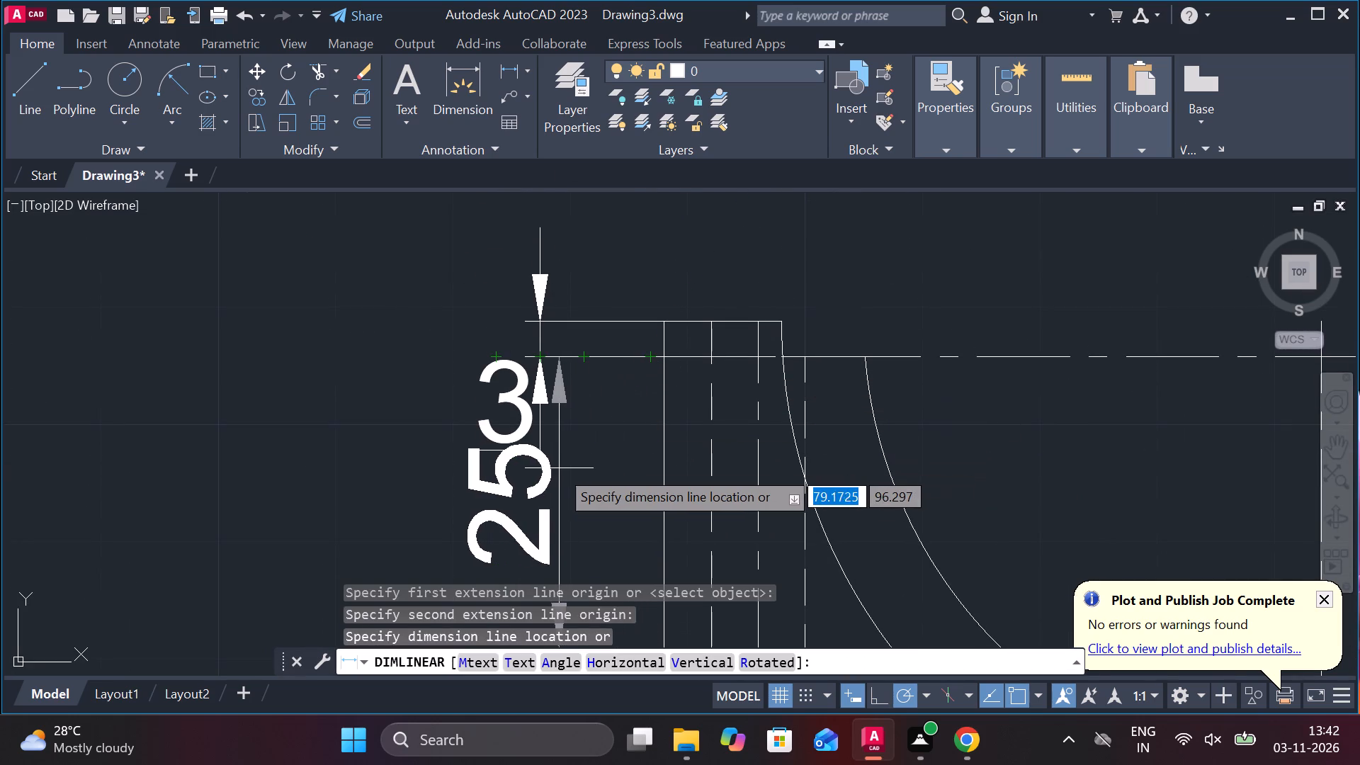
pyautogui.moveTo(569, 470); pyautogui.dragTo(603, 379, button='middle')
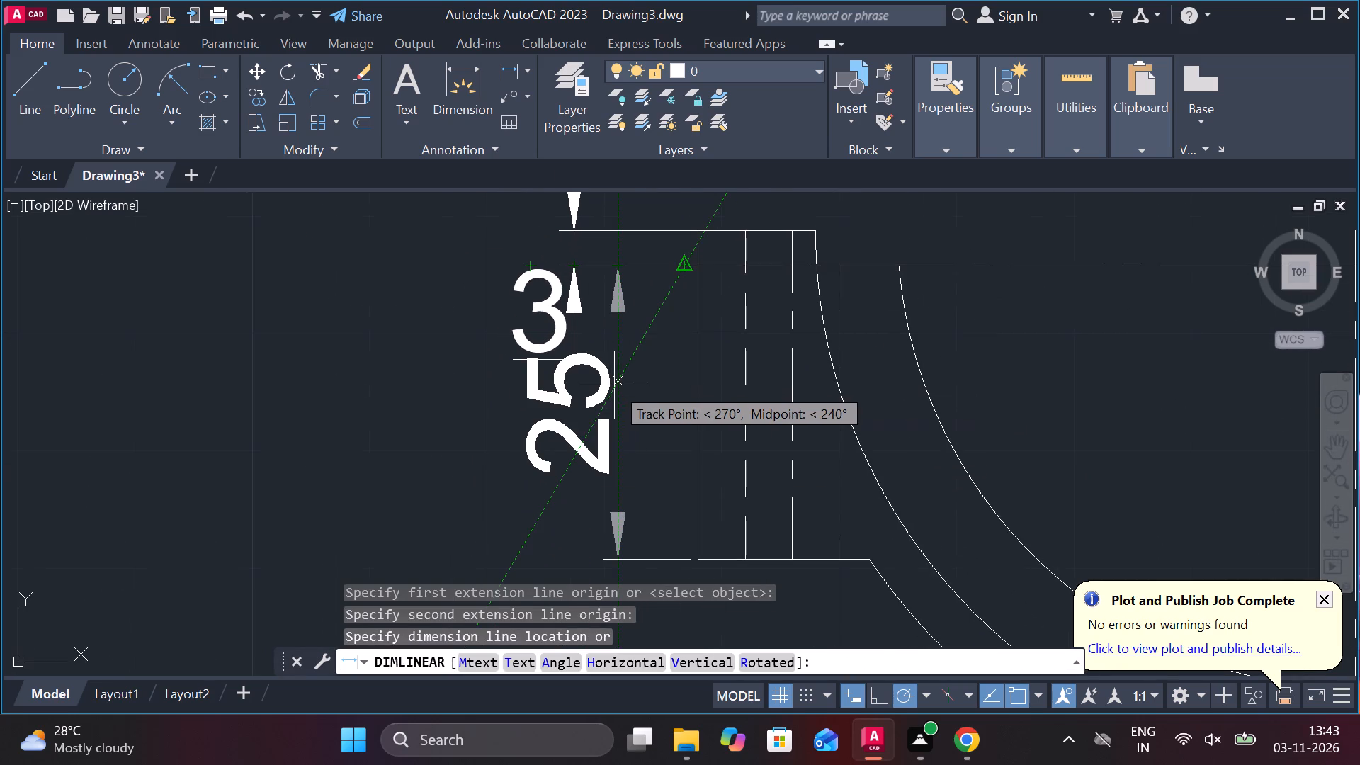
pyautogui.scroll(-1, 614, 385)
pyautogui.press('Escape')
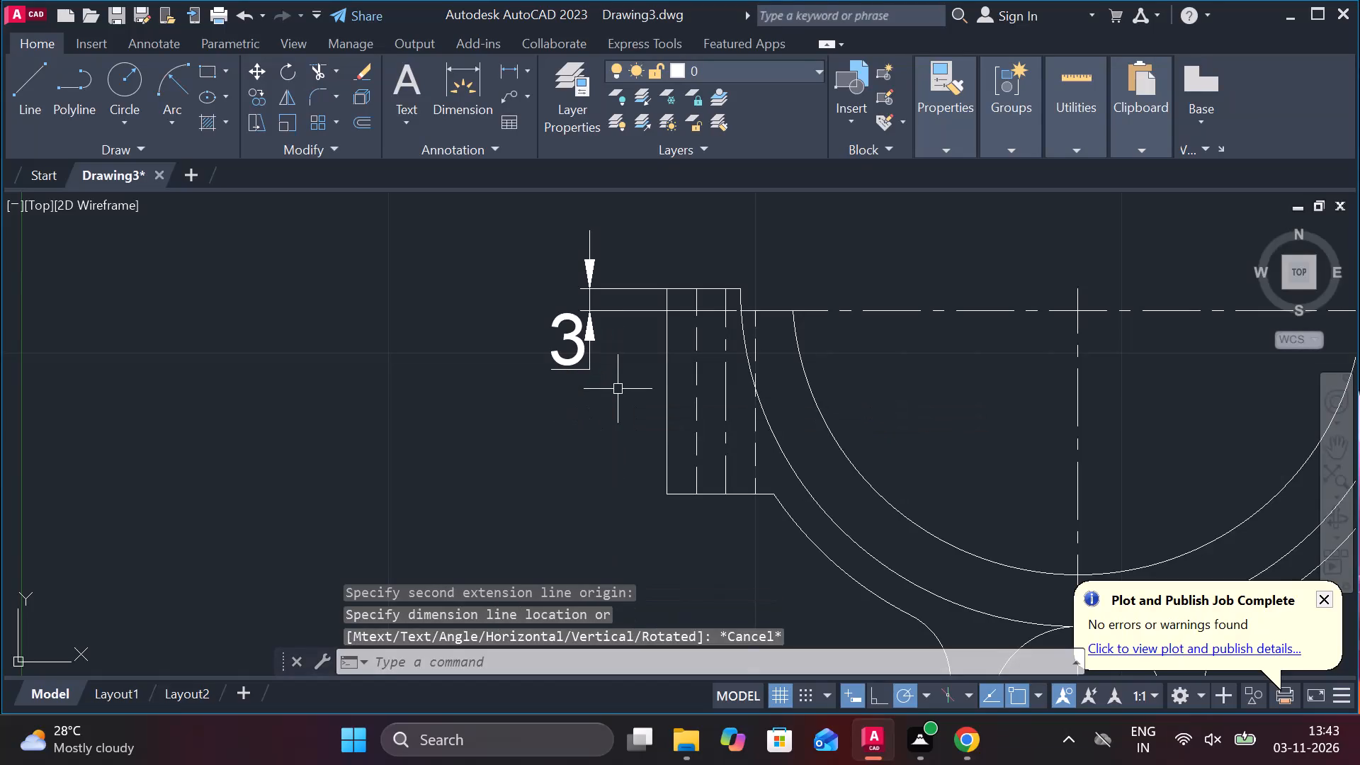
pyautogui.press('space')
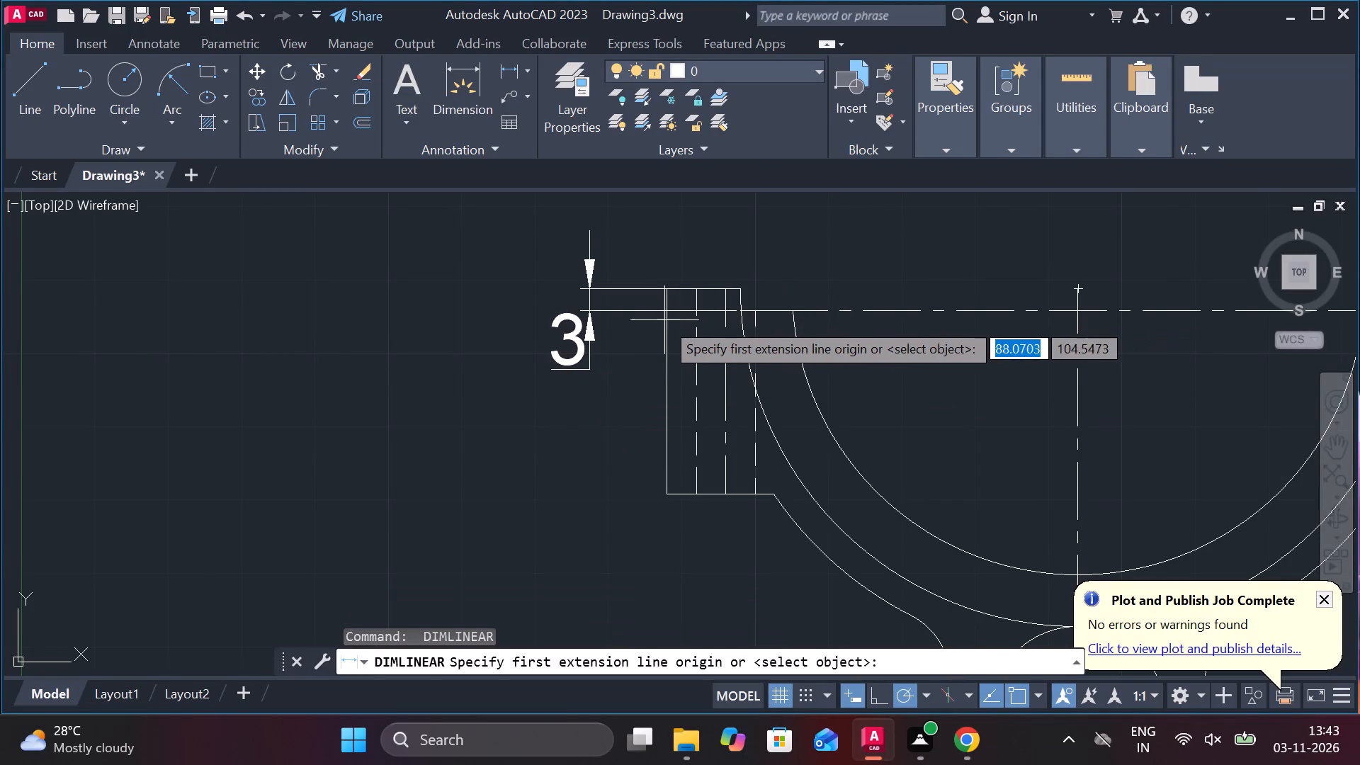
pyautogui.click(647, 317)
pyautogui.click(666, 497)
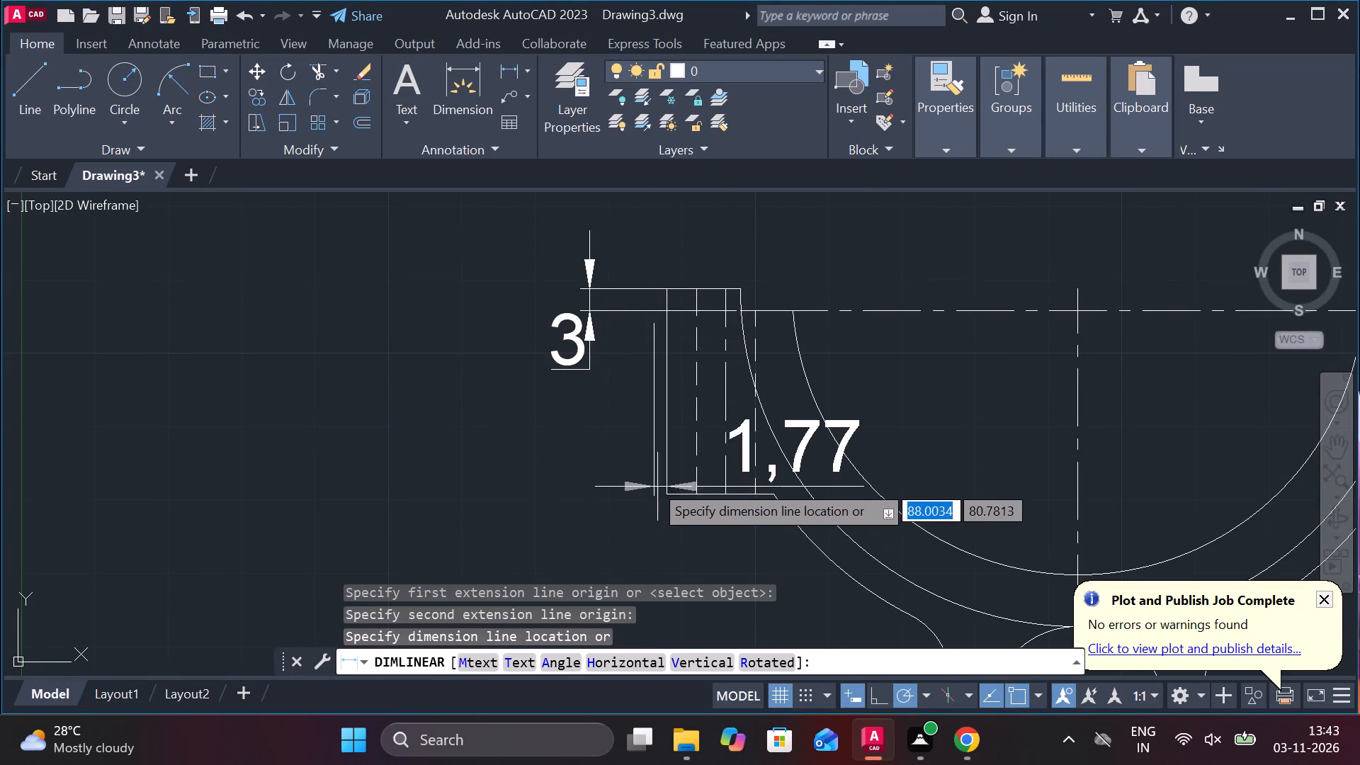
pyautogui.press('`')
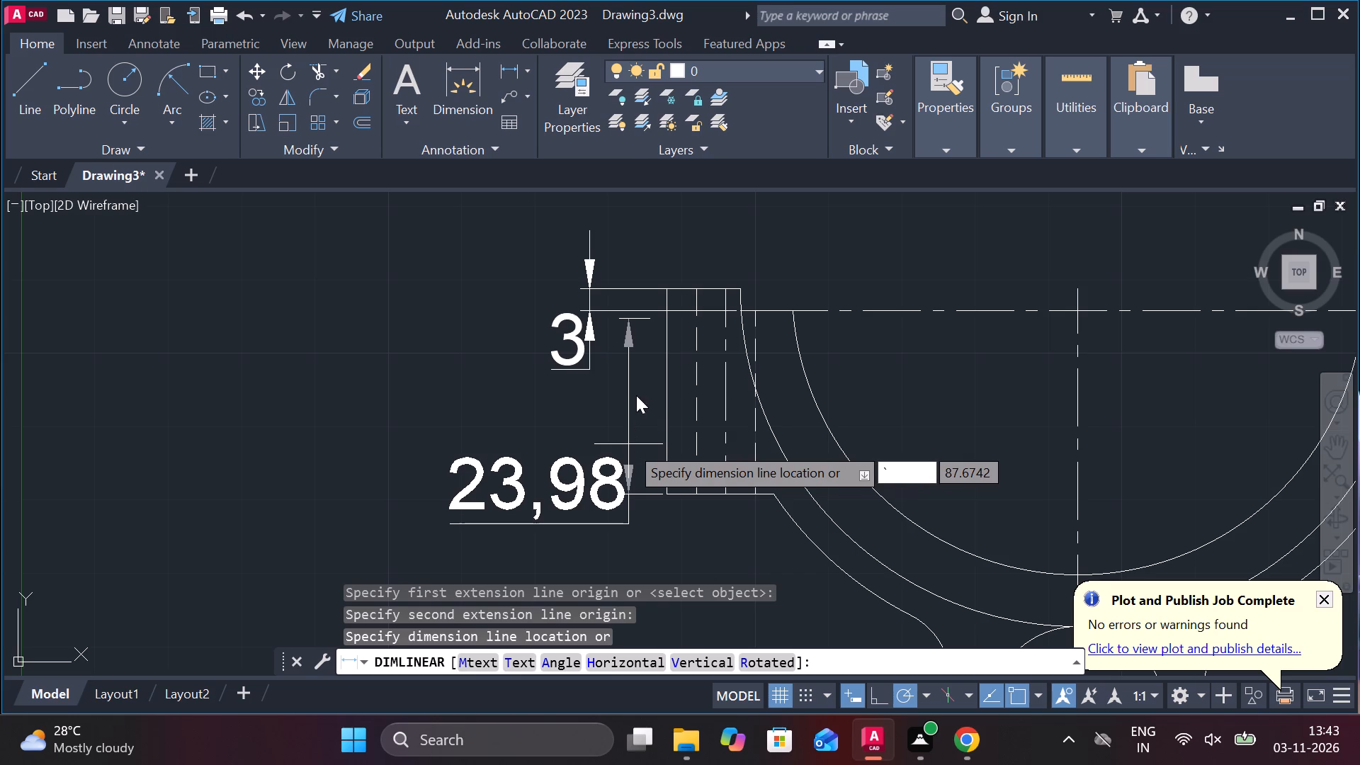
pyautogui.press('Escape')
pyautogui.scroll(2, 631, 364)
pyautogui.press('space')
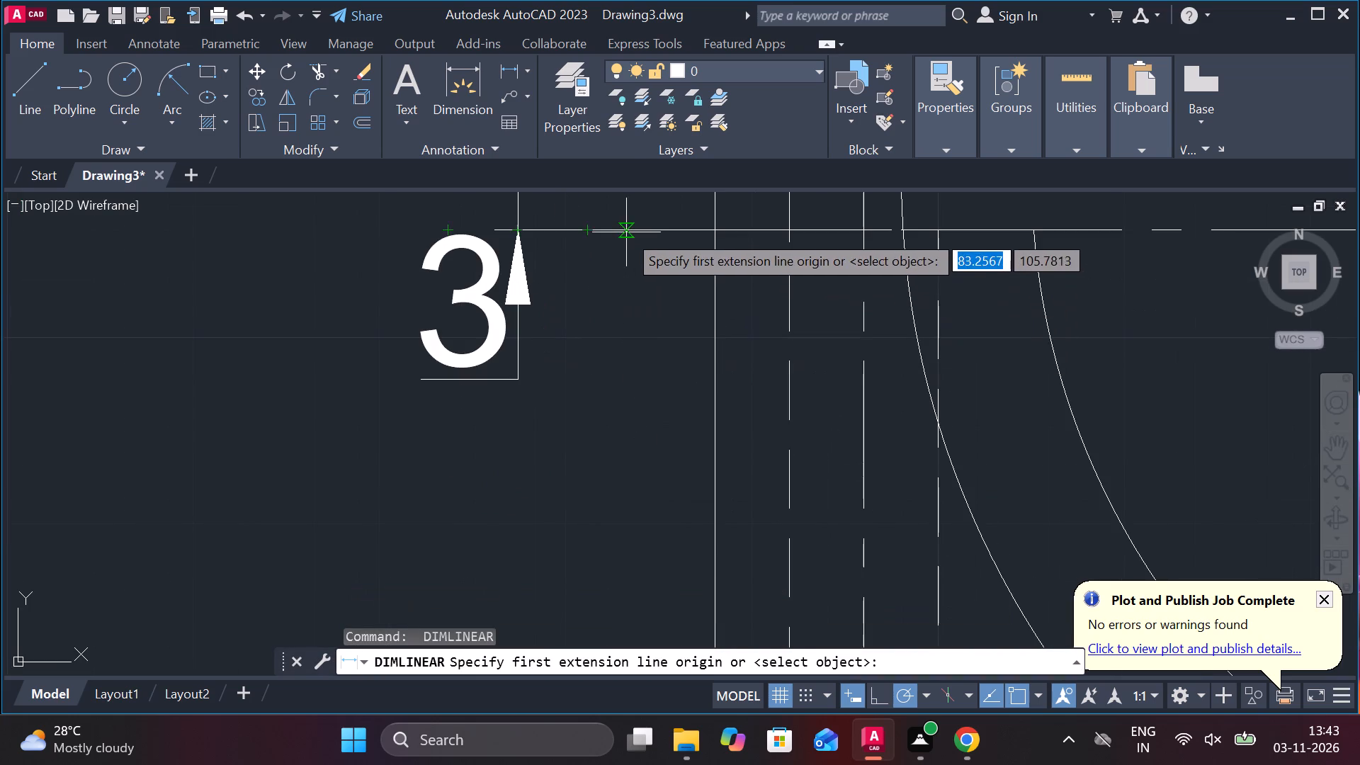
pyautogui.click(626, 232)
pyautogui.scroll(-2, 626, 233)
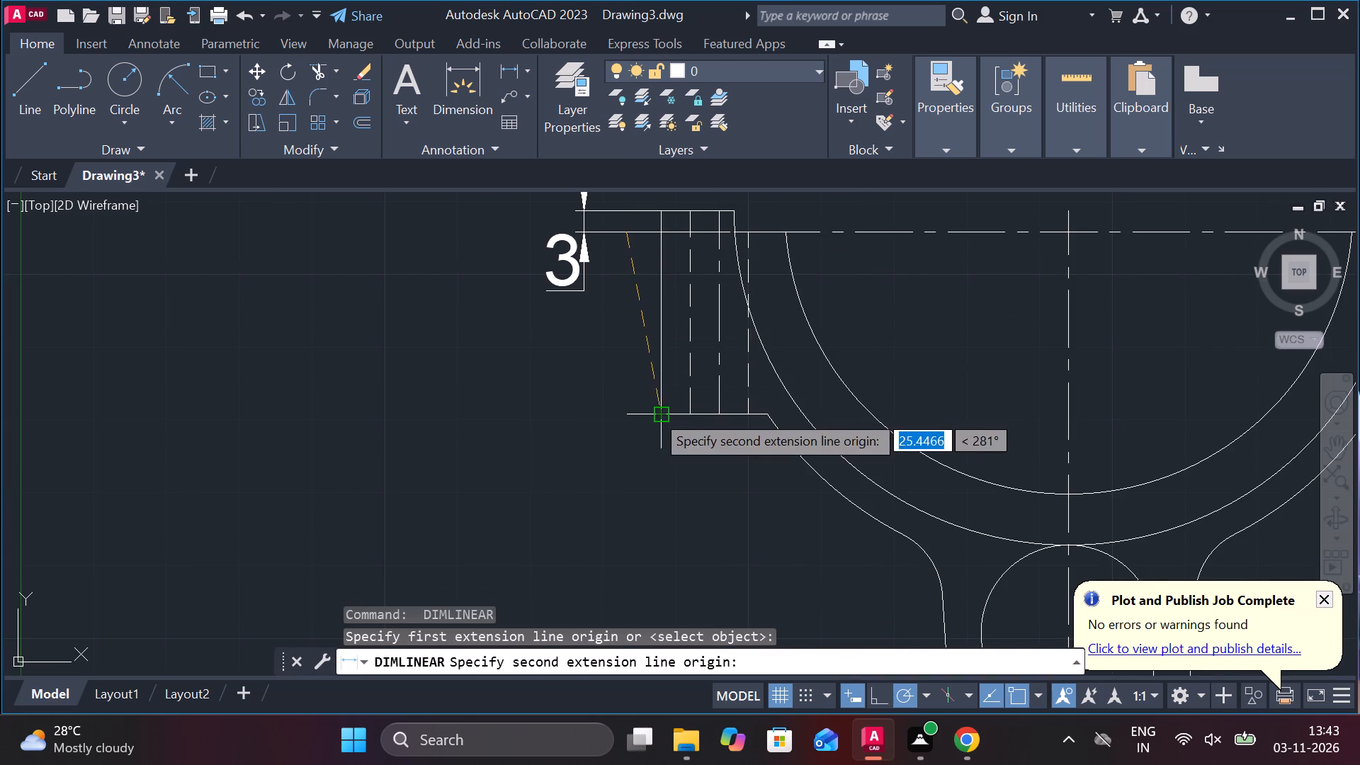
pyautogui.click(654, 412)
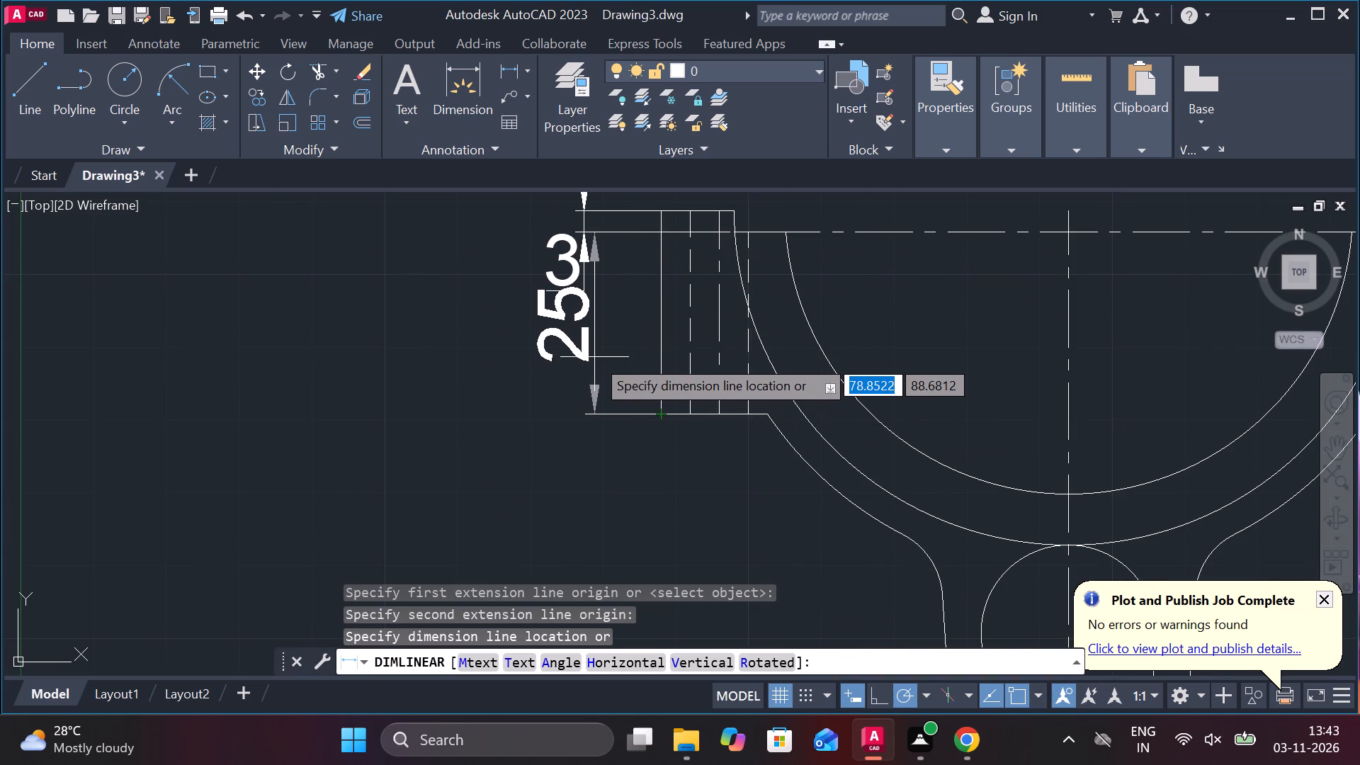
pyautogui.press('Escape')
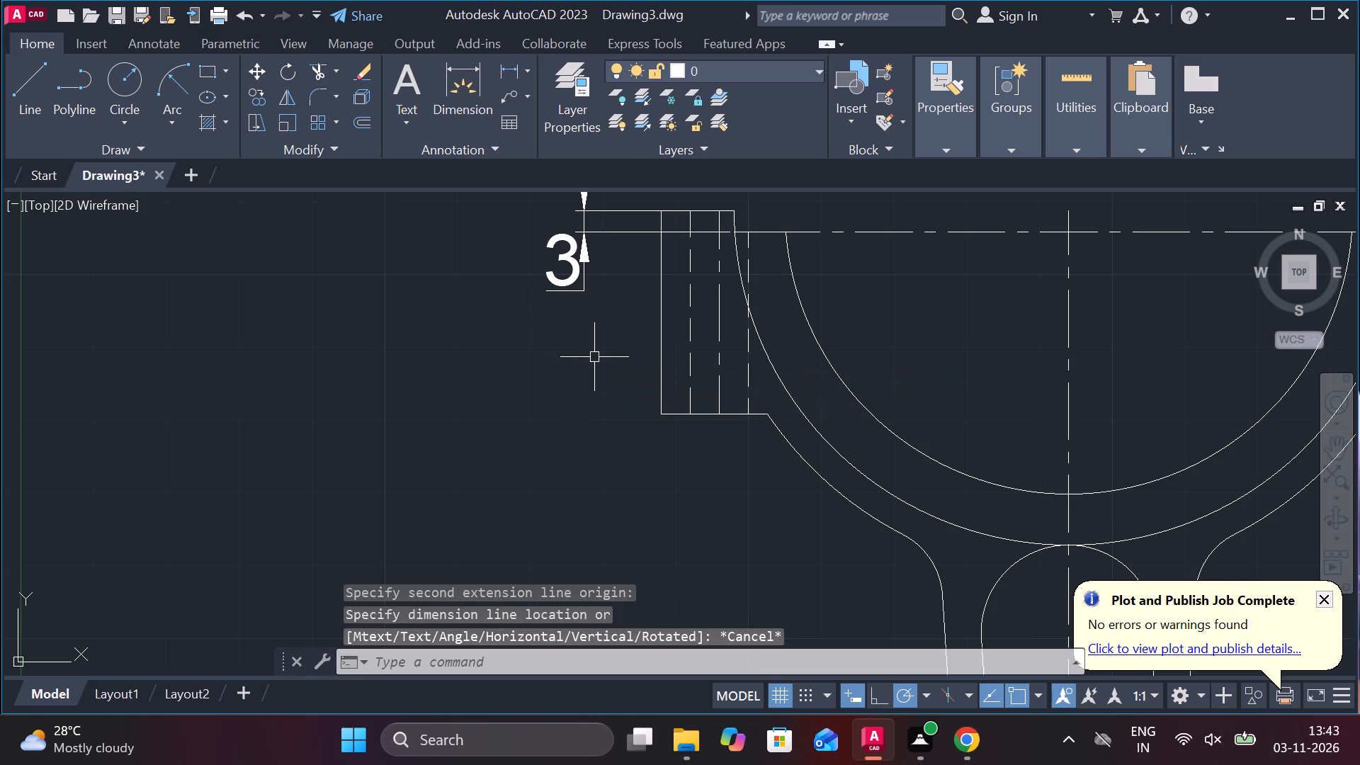
# Compare the half ring's flange with the dimensioned flange of the half-round cap above it.
pyautogui.moveTo(601, 348); pyautogui.dragTo(618, 533, button='middle')
pyautogui.scroll(-2, 706, 329)
pyautogui.moveTo(706, 311); pyautogui.dragTo(691, 480, button='middle')
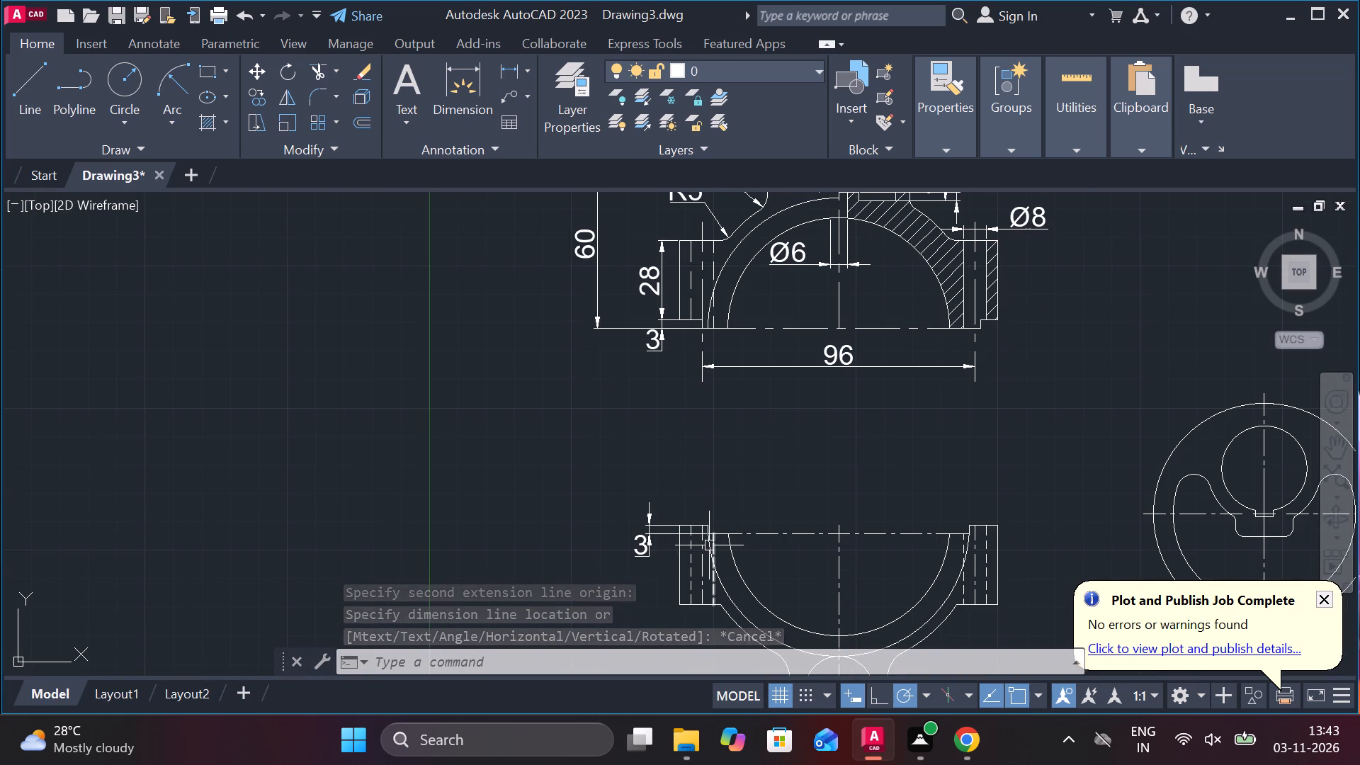
pyautogui.scroll(1, 709, 545)
pyautogui.moveTo(710, 572); pyautogui.dragTo(622, 295, button='middle')
pyautogui.scroll(2, 603, 292)
pyautogui.moveTo(606, 297); pyautogui.dragTo(611, 438, button='middle')
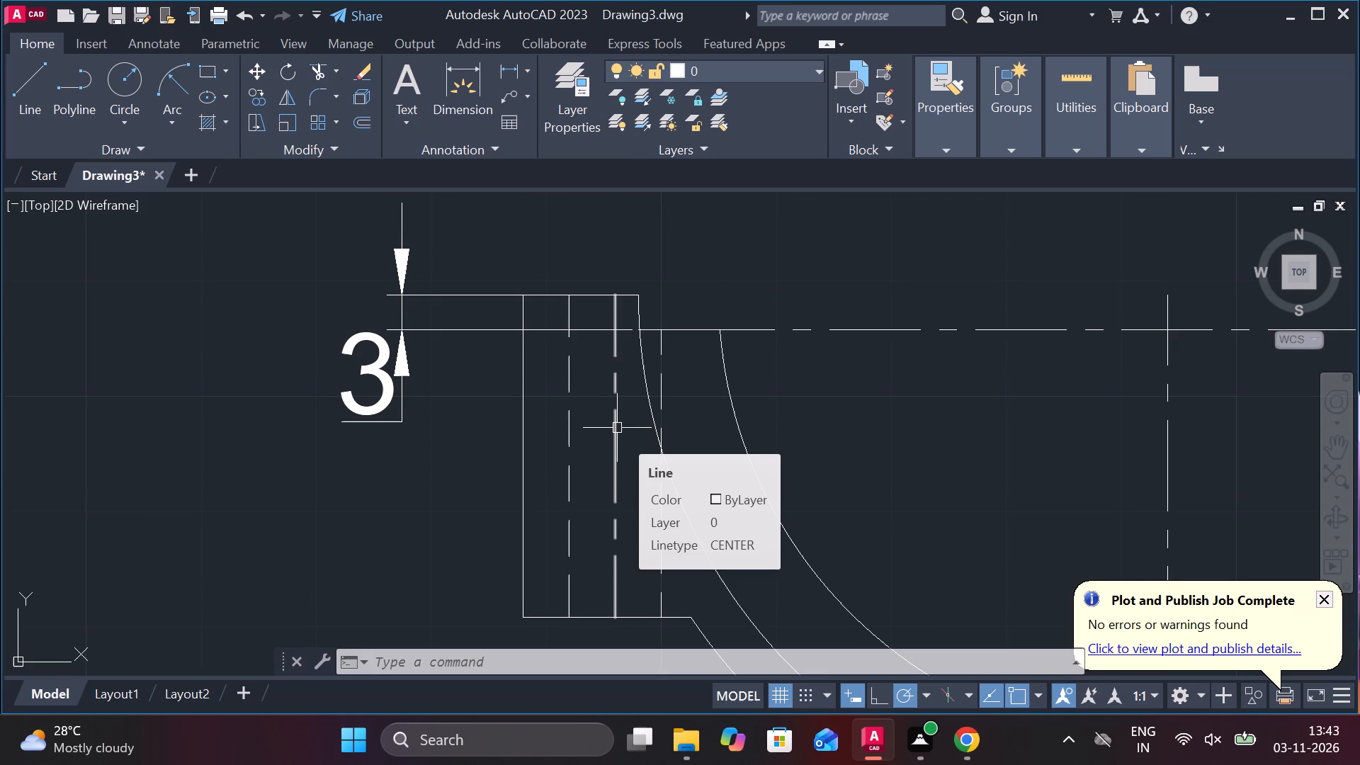
pyautogui.click(657, 328)
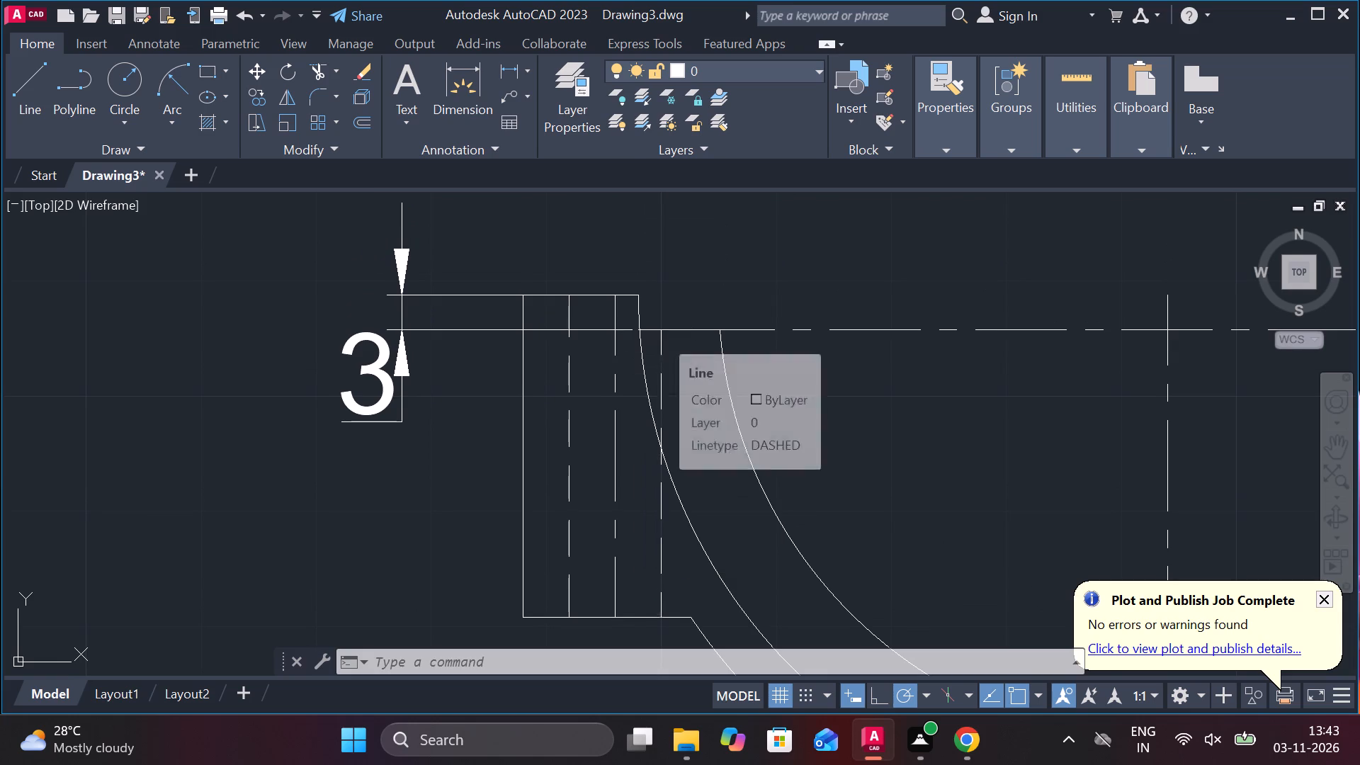
pyautogui.press('Escape')
pyautogui.moveTo(681, 404); pyautogui.dragTo(642, 374, button='middle')
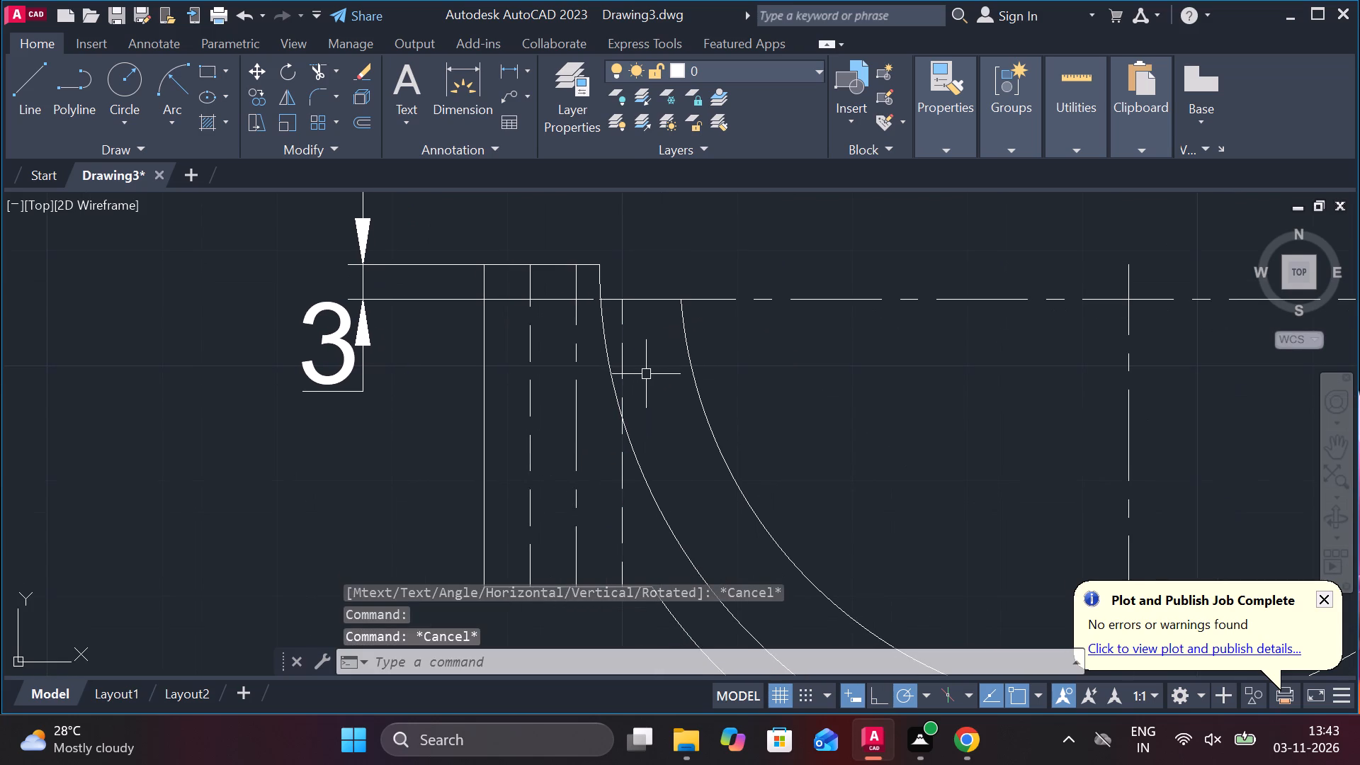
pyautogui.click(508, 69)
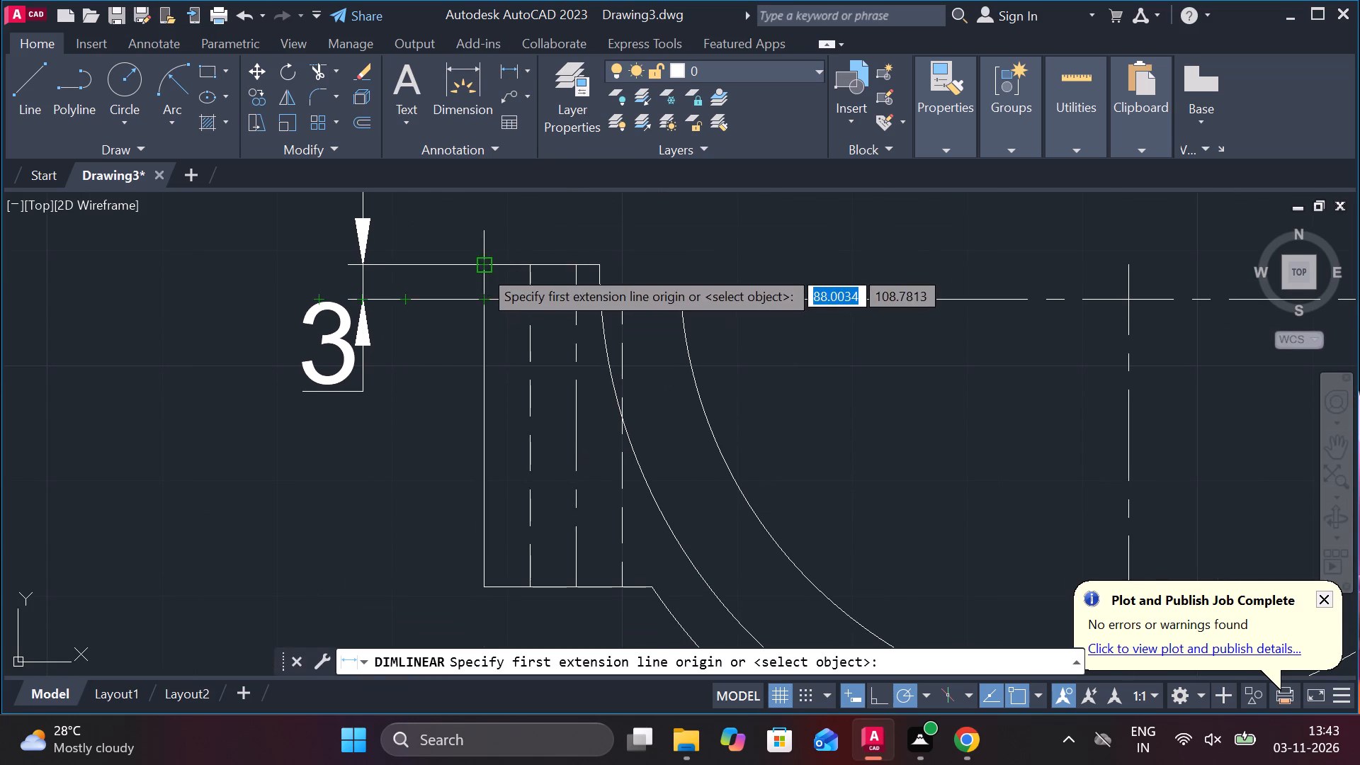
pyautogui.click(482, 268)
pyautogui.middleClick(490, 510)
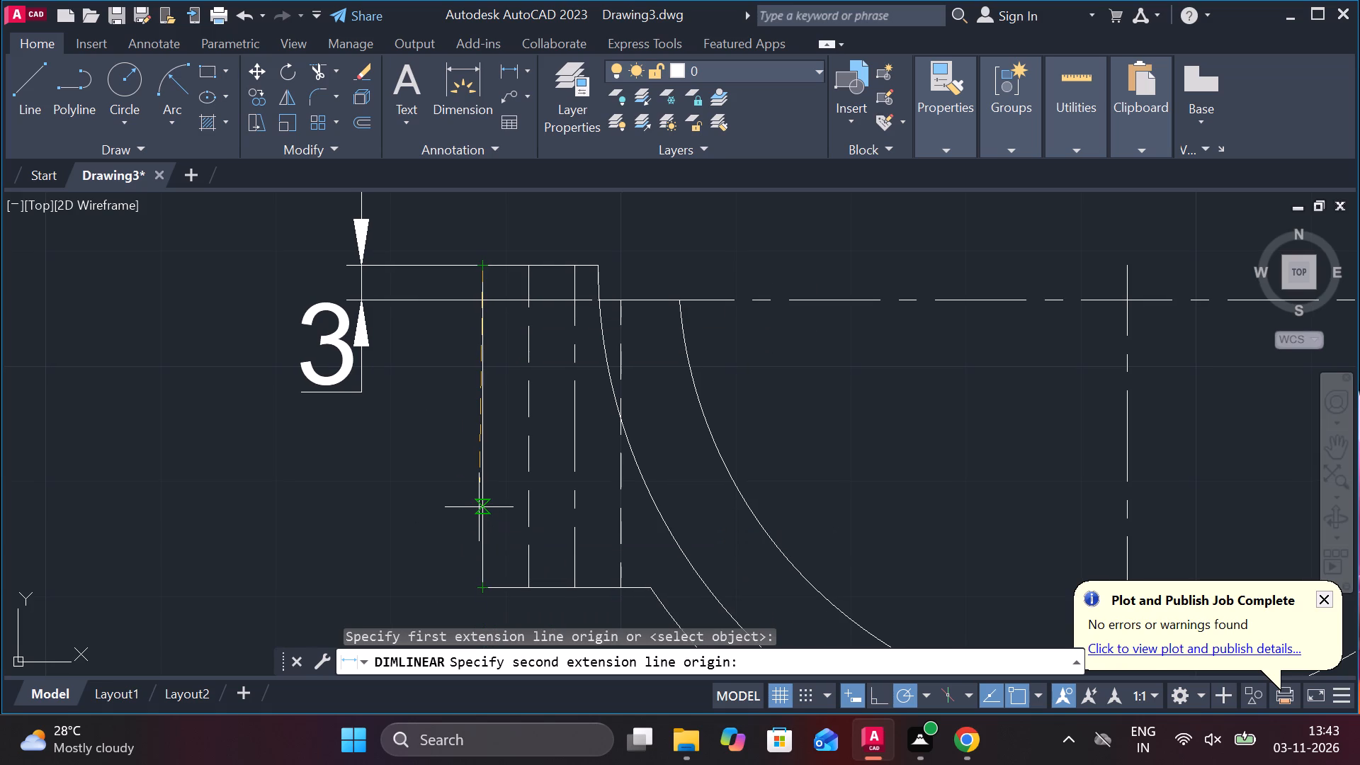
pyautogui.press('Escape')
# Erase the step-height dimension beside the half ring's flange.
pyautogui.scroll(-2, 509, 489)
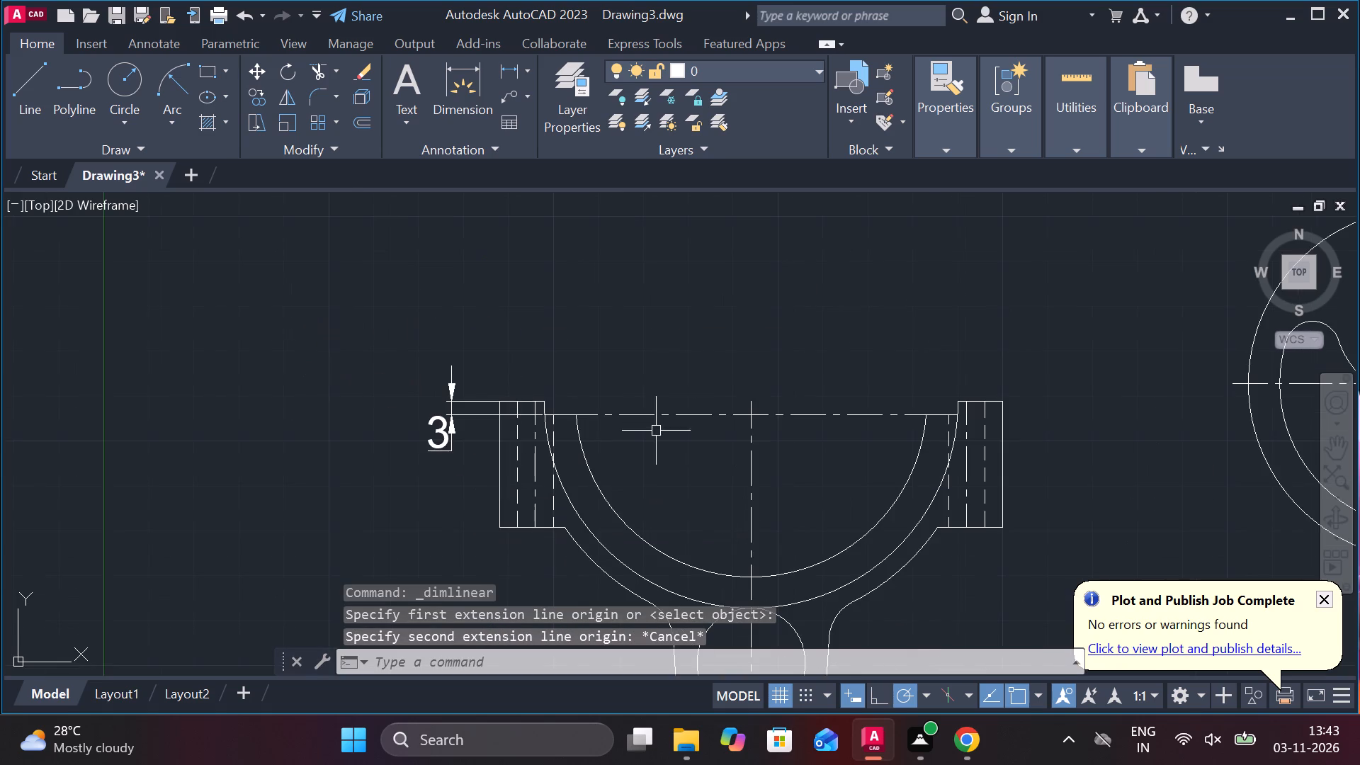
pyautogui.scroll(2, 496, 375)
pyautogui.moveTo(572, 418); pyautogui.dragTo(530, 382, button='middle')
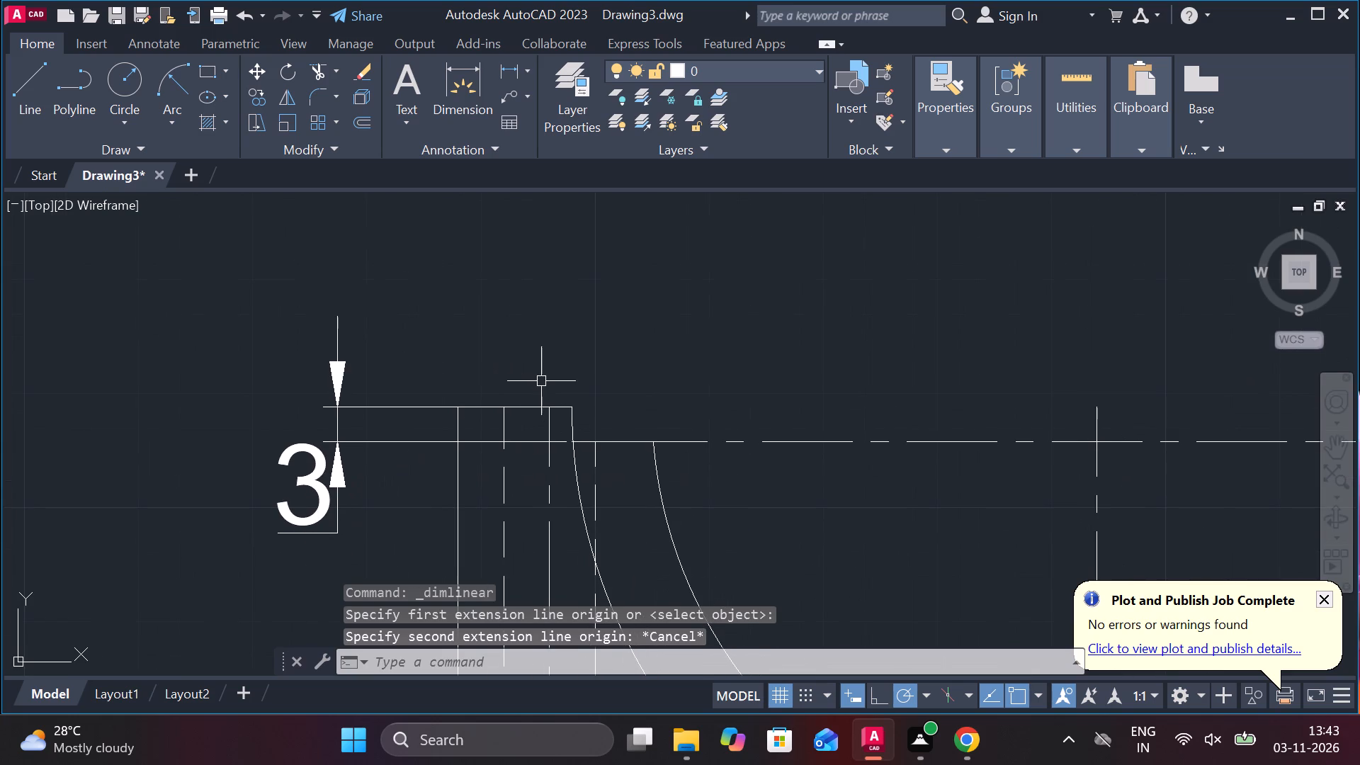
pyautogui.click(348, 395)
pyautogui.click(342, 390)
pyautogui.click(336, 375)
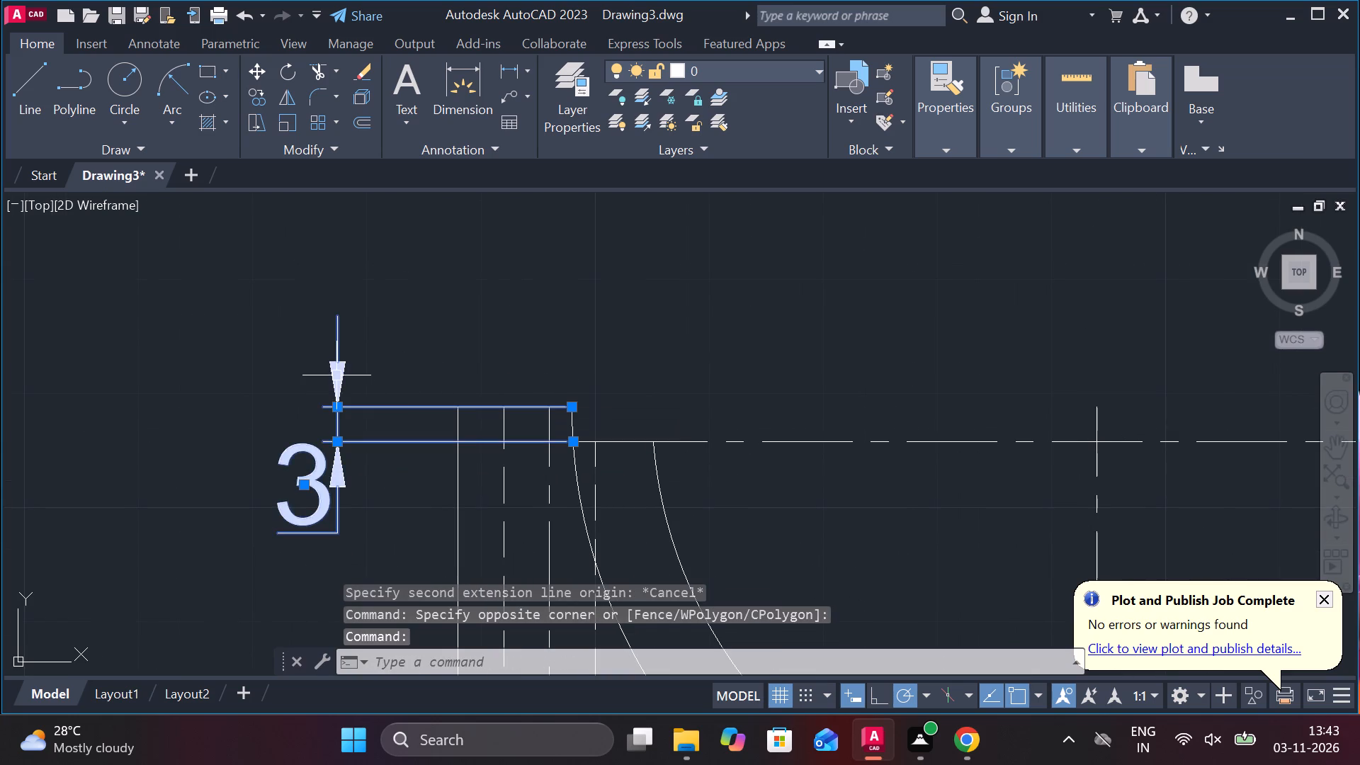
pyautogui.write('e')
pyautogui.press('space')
# Examine the cap's flange height and hole-spacing dimensions as a reference for the half ring's flanges.
pyautogui.moveTo(520, 427); pyautogui.dragTo(526, 350, button='middle')
pyautogui.scroll(-1, 557, 366)
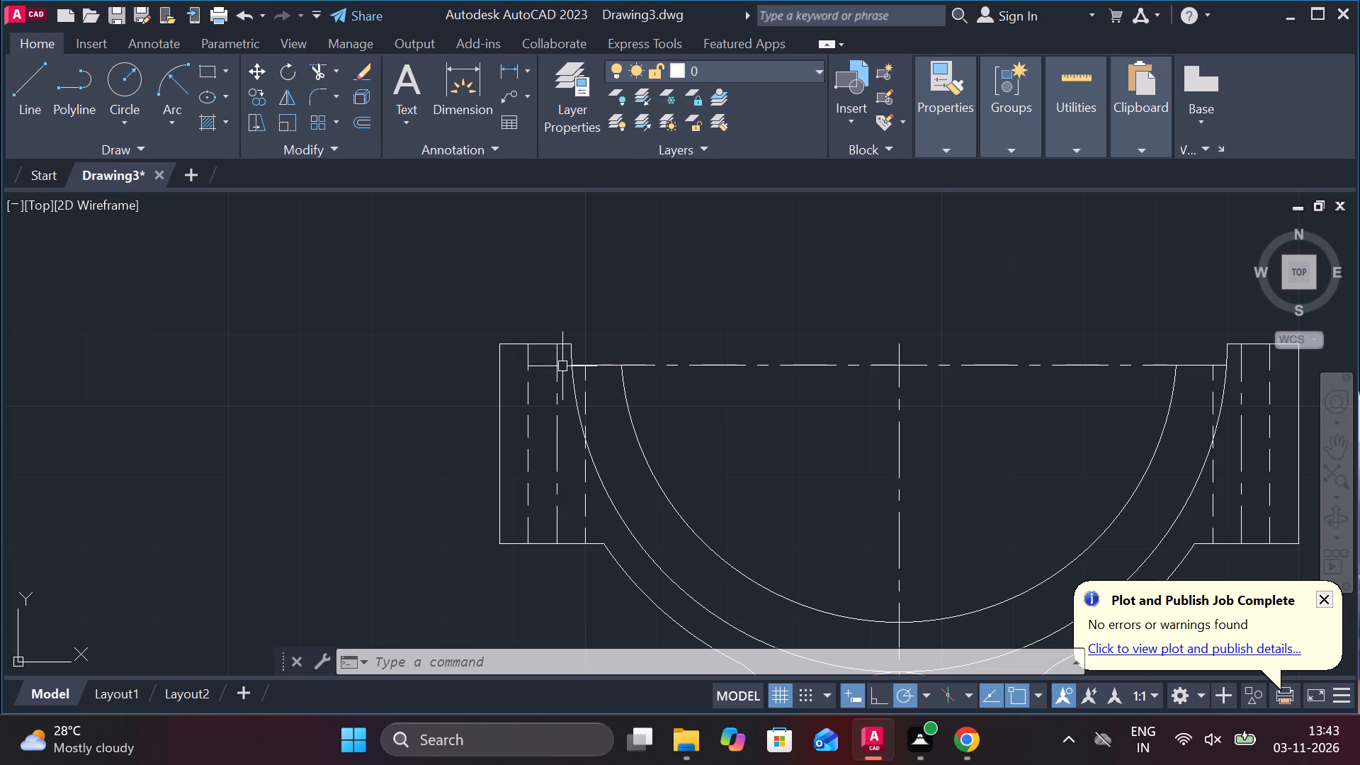
pyautogui.moveTo(592, 353); pyautogui.dragTo(621, 734, button='middle')
pyautogui.moveTo(584, 365); pyautogui.dragTo(589, 542, button='middle')
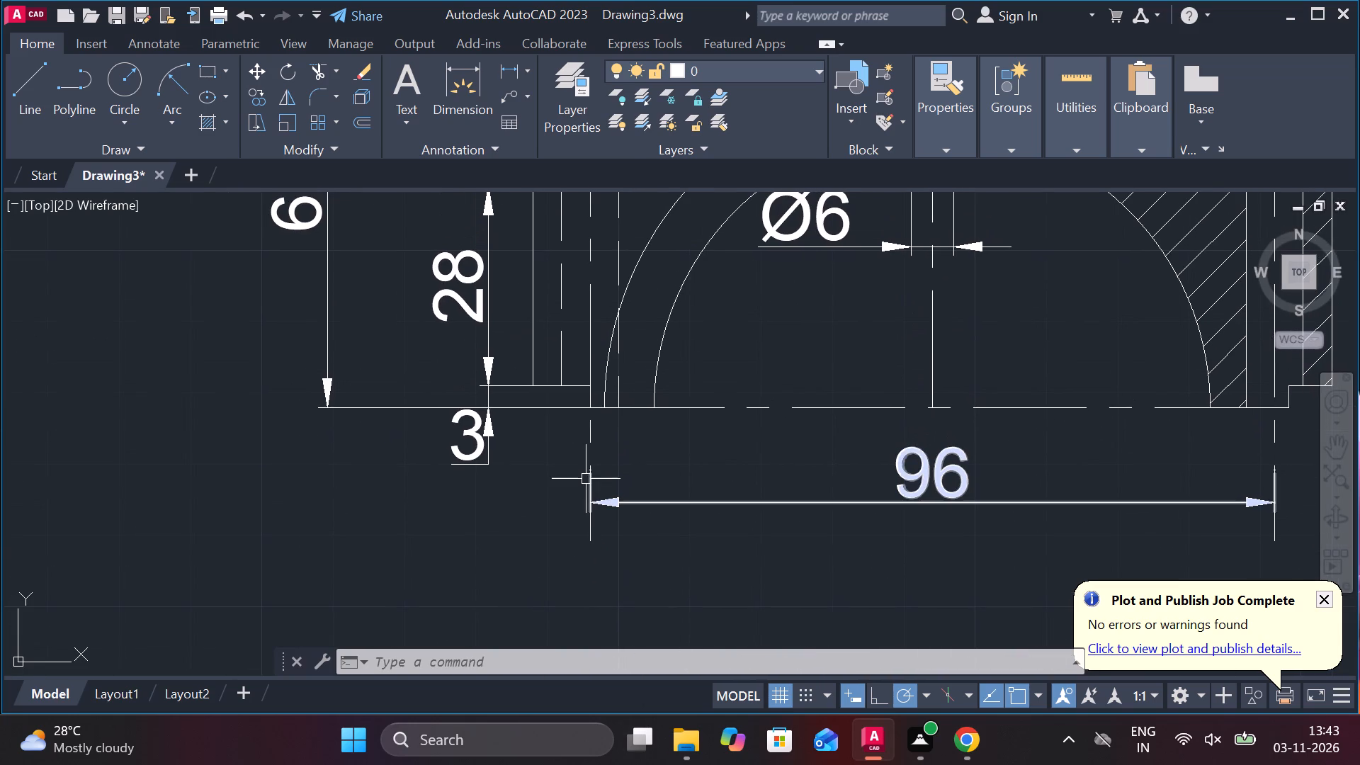
pyautogui.scroll(-1, 586, 475)
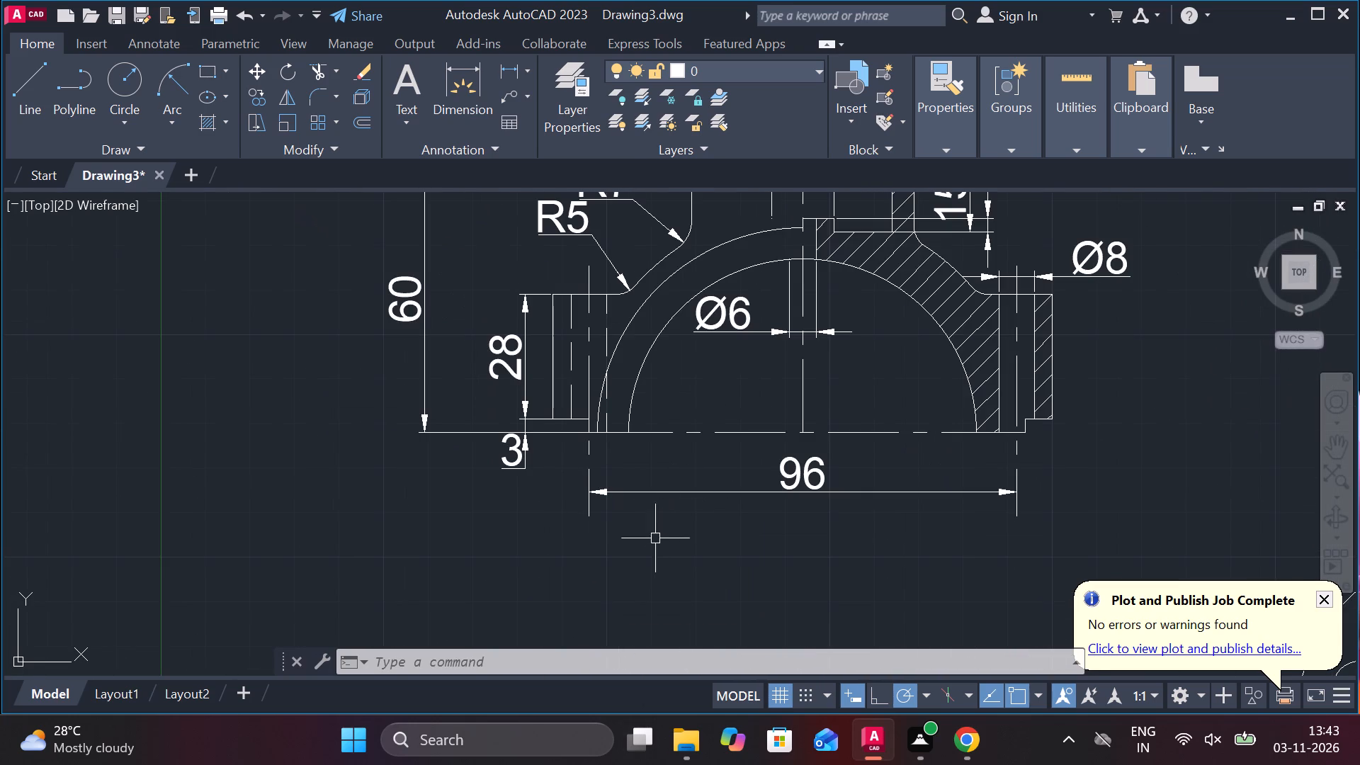
pyautogui.scroll(1, 652, 541)
pyautogui.moveTo(648, 548); pyautogui.dragTo(618, 362, button='middle')
pyautogui.scroll(-2, 620, 367)
pyautogui.scroll(2, 610, 565)
pyautogui.scroll(1, 520, 466)
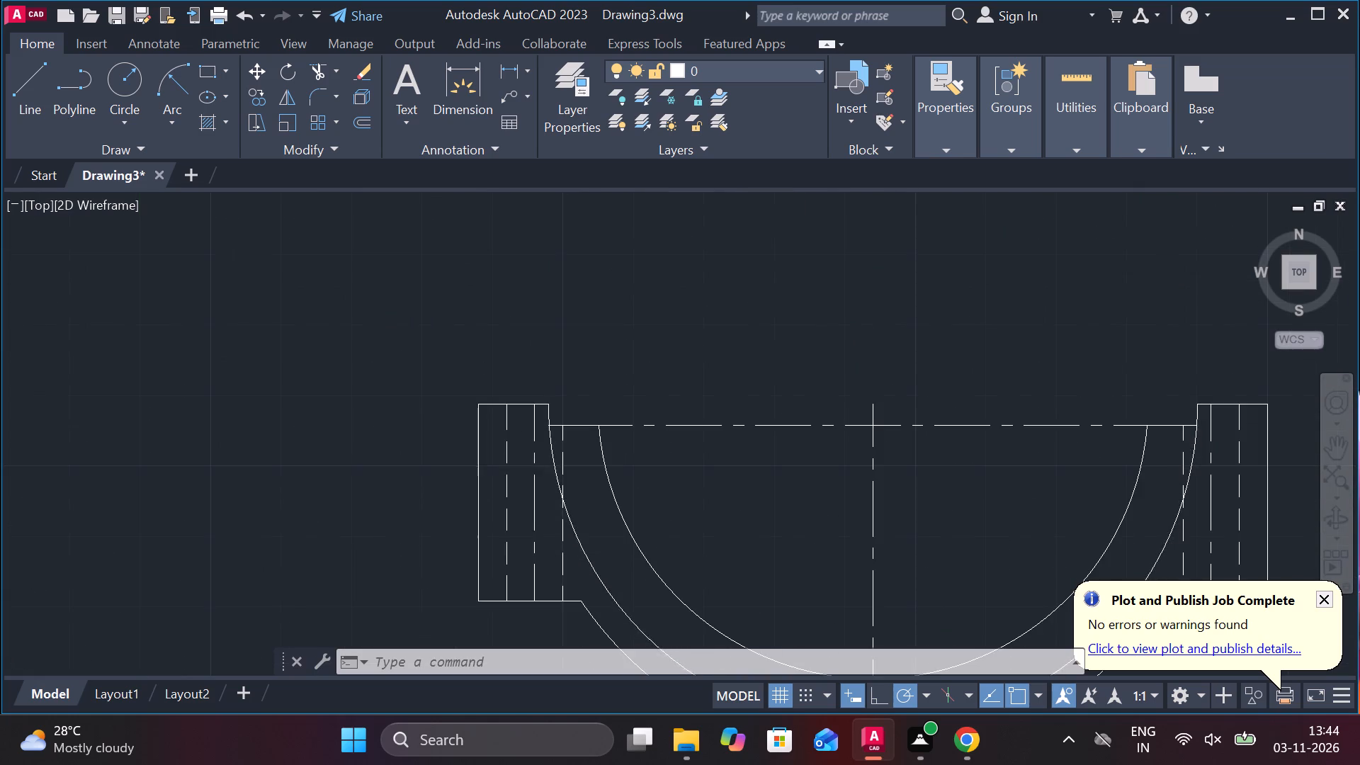
# Draw a horizontal line from the outer arc's end at the centre line across the half ring's left flange, past its outer edge.
pyautogui.moveTo(523, 466); pyautogui.dragTo(562, 467, button='middle')
pyautogui.press('l')
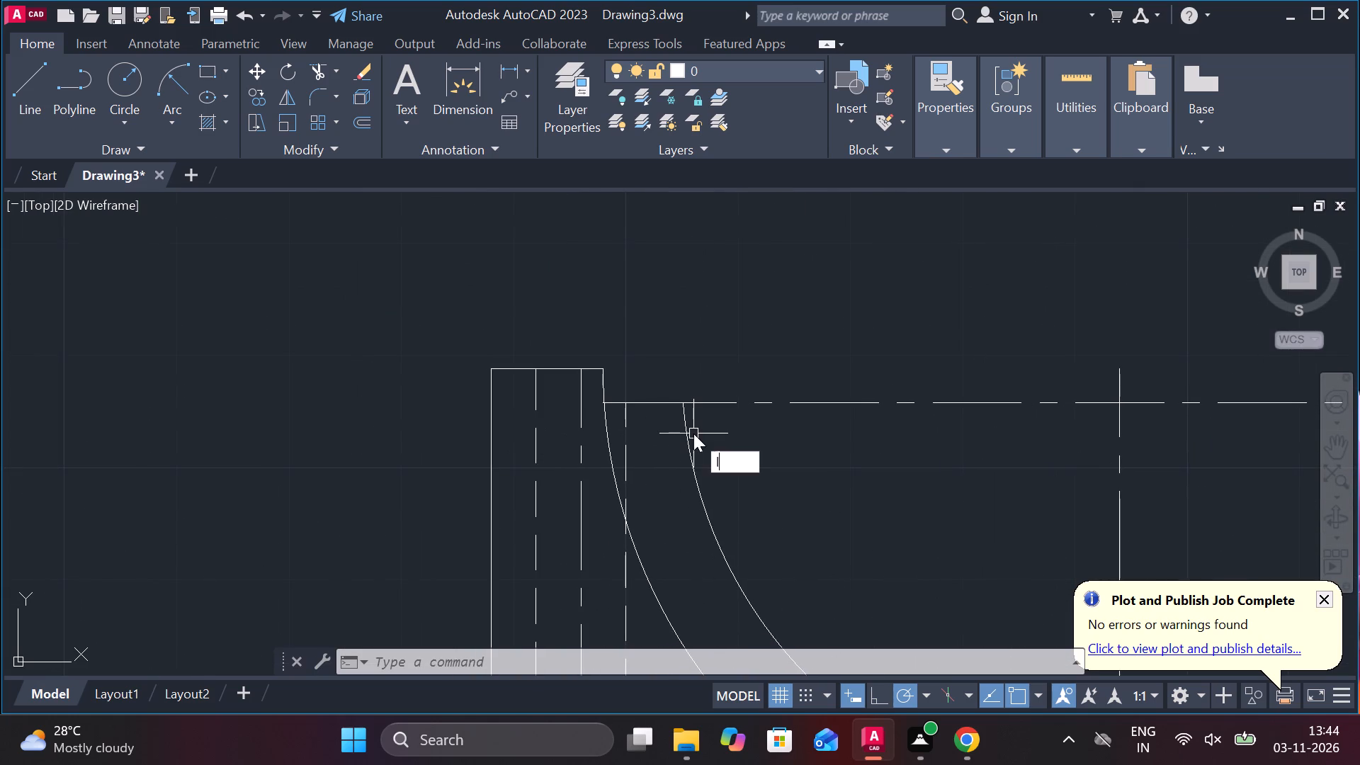
pyautogui.press('Return')
pyautogui.click(610, 404)
pyautogui.click(453, 402)
pyautogui.press('Escape')
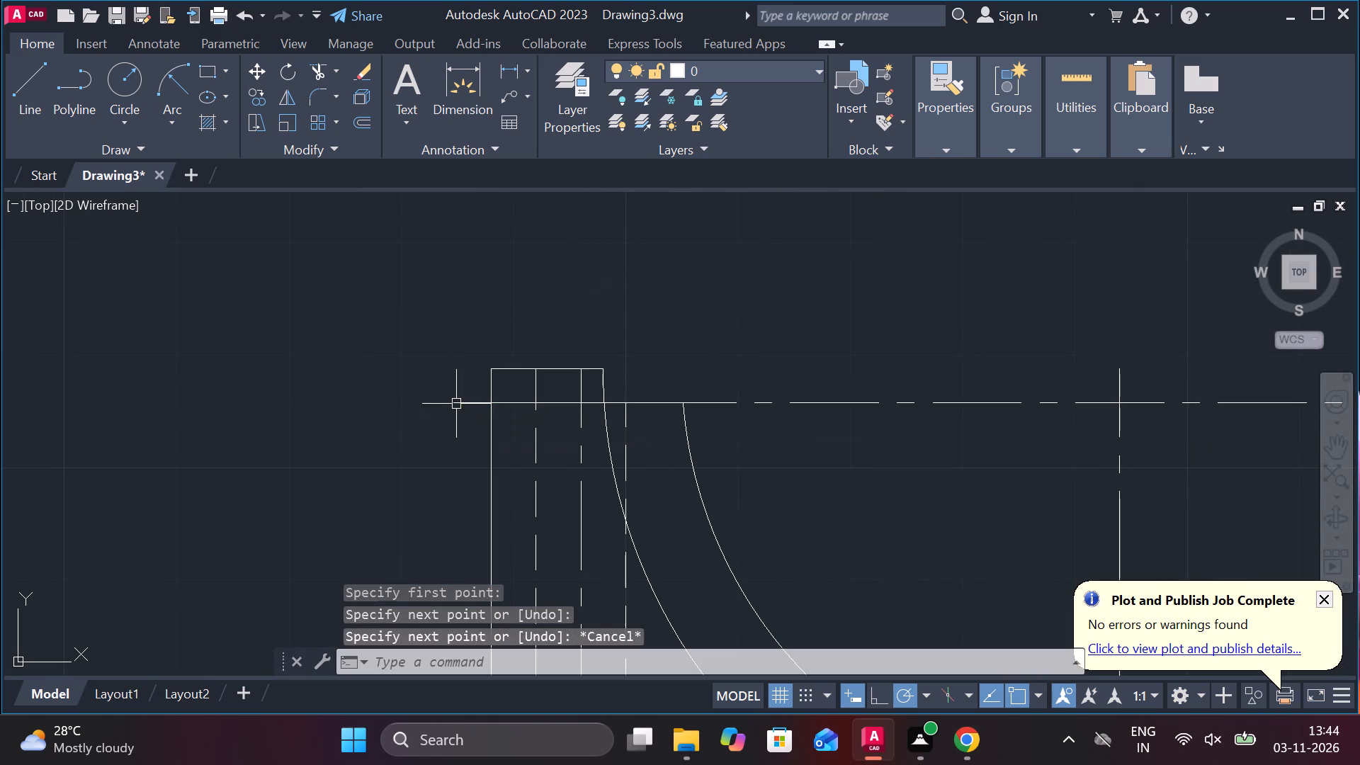
# Offset the new line across the left flange downward by 28.
pyautogui.click(498, 404)
pyautogui.press('o')
pyautogui.press('Return')
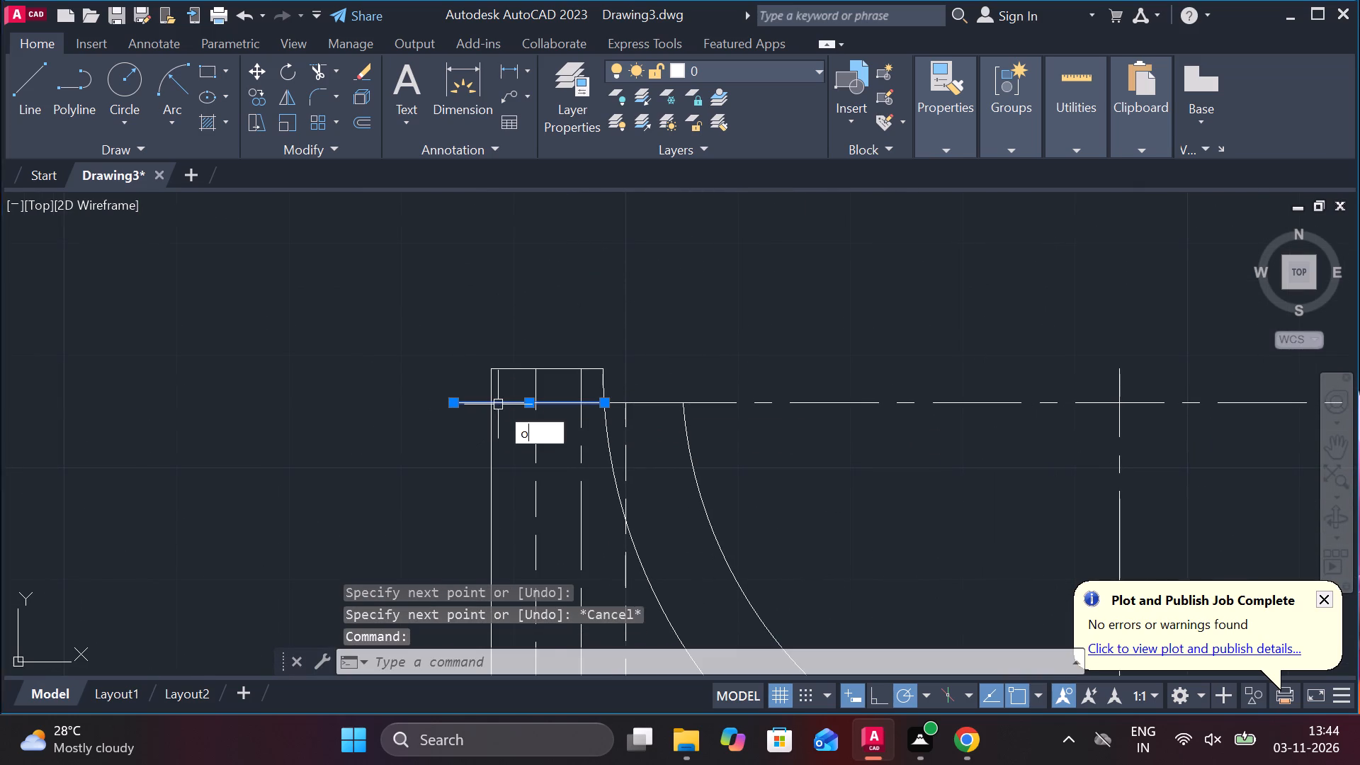
pyautogui.press('Return')
pyautogui.write('28')
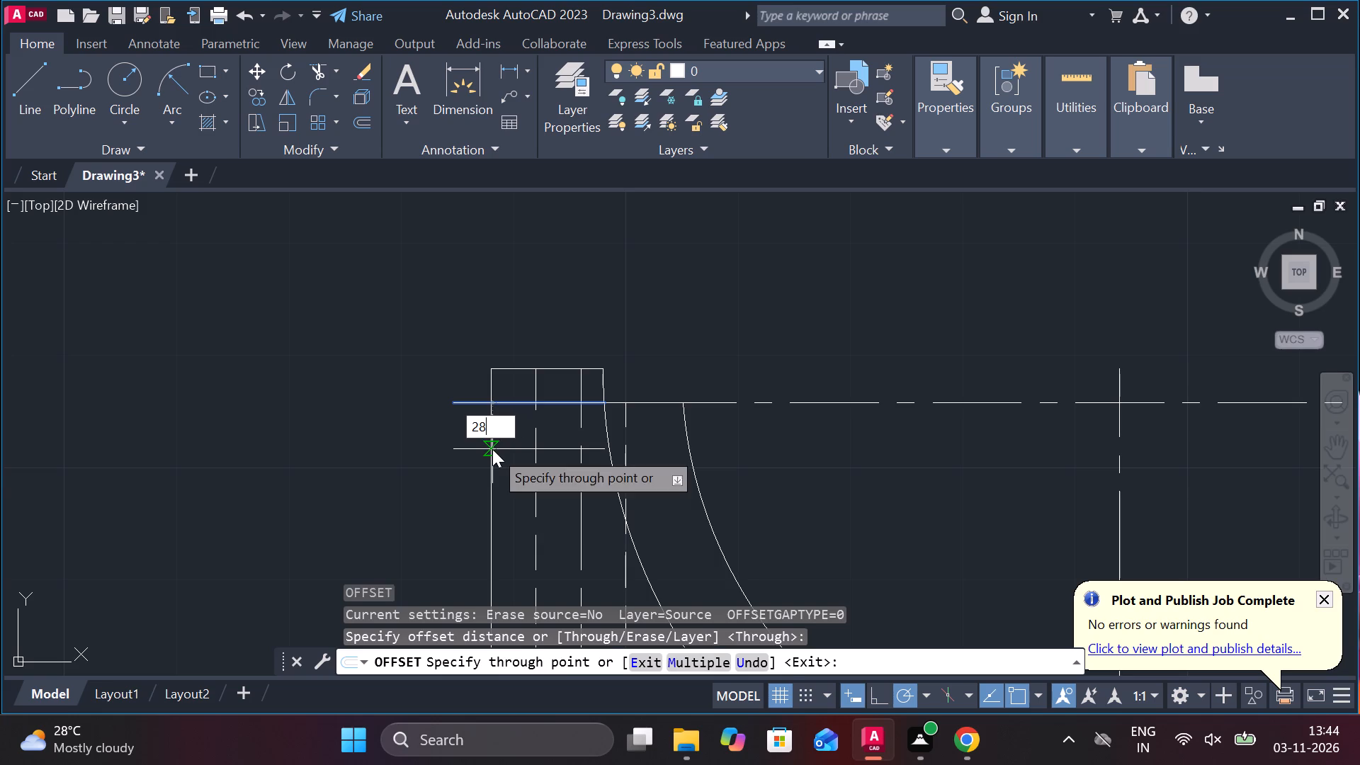
pyautogui.press('Return')
pyautogui.moveTo(500, 491); pyautogui.dragTo(504, 333, button='middle')
pyautogui.moveTo(625, 456); pyautogui.dragTo(595, 375, button='middle')
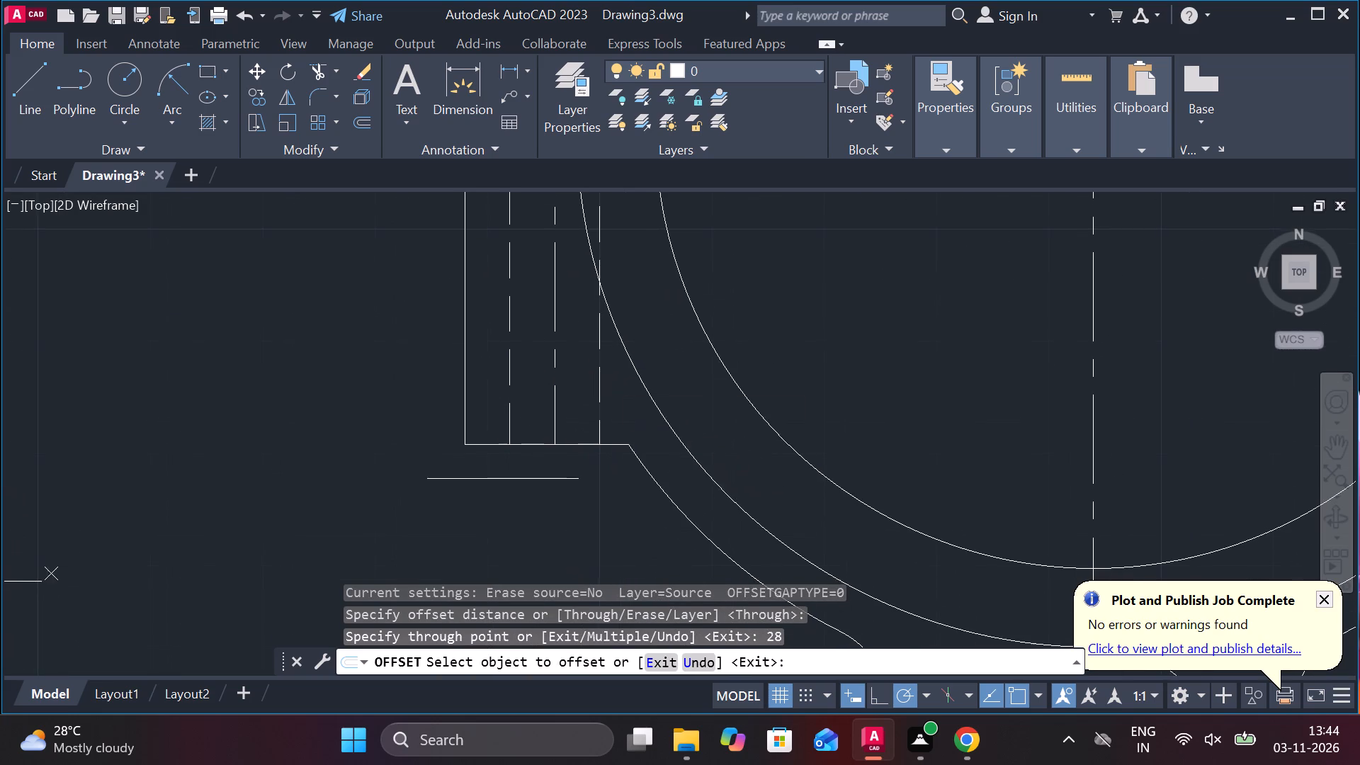
pyautogui.press('Escape')
# Extend the offset line inward to the half ring's curved outer outline.
pyautogui.write('ex')
pyautogui.press('space')
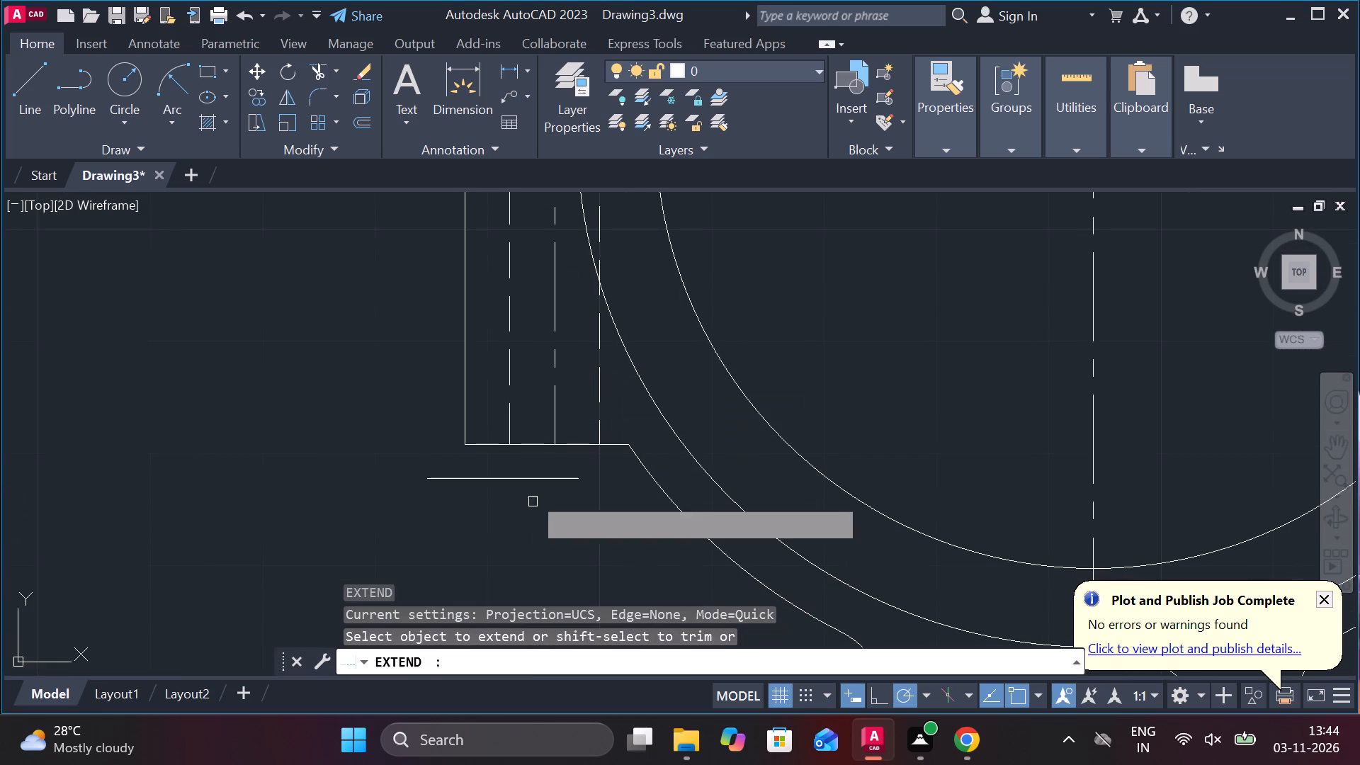
pyautogui.click(533, 475)
pyautogui.press('Escape')
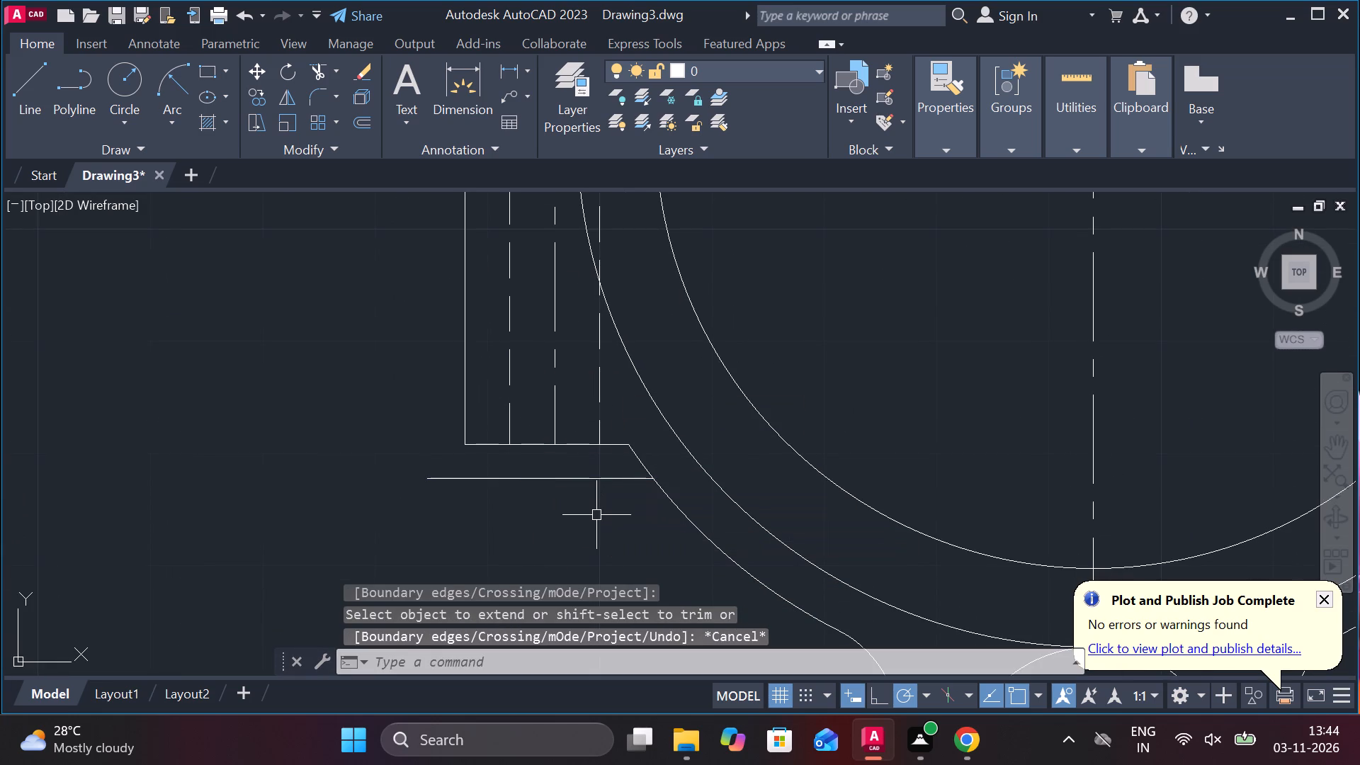
# Trim the old bottom edge's inner end and the outline piece between it and the new bottom line on the left flange.
pyautogui.write('tr')
pyautogui.press('space')
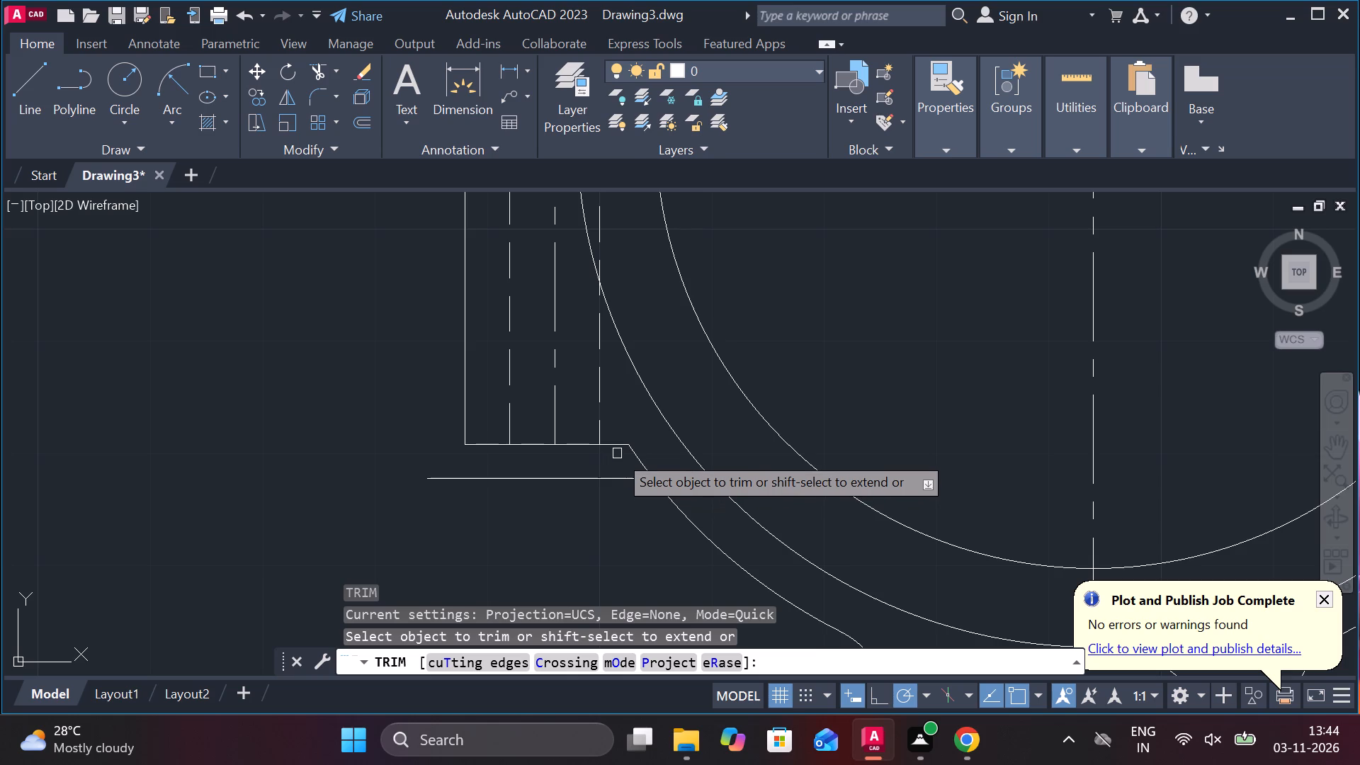
pyautogui.click(617, 448)
pyautogui.click(632, 460)
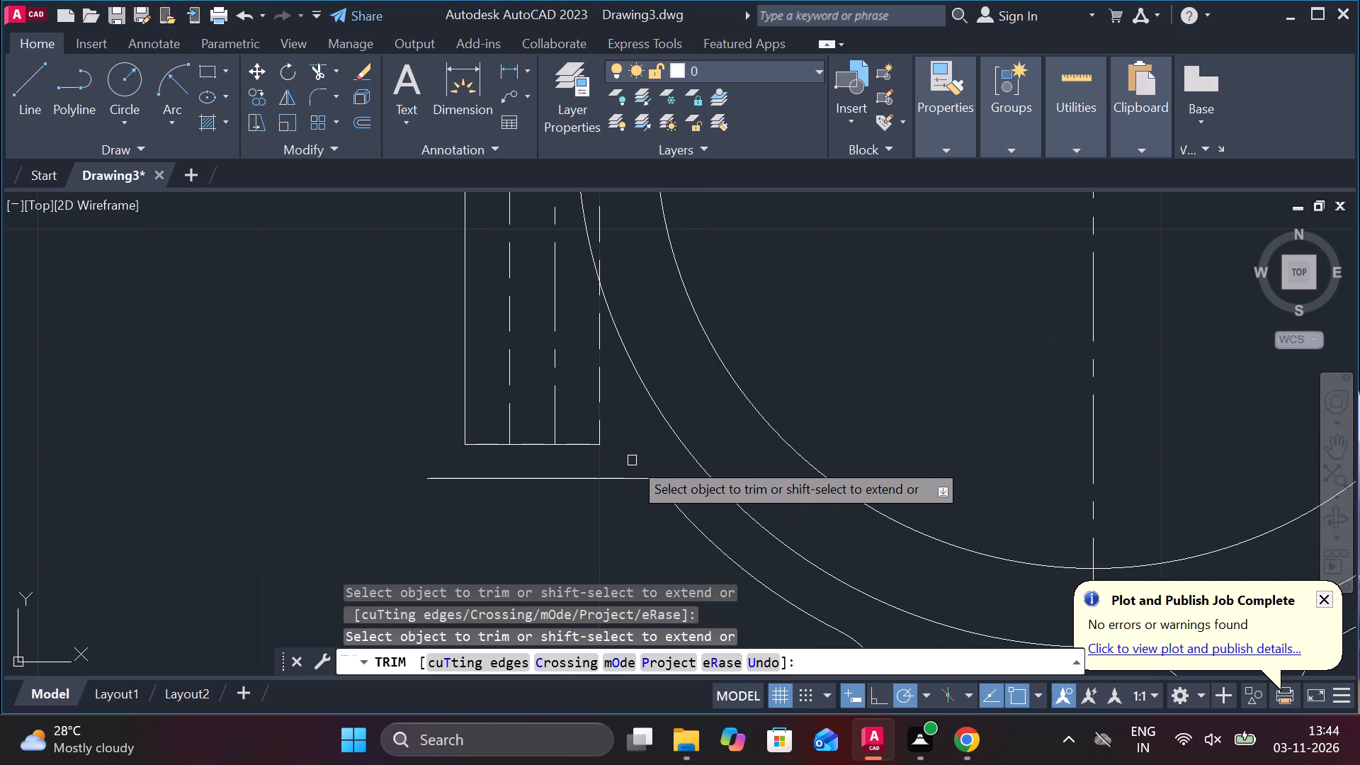
pyautogui.press('Escape')
# Extend the left flange's outer edge and its dashed hole and centre lines down to the new bottom line.
pyautogui.write('ex')
pyautogui.press('space')
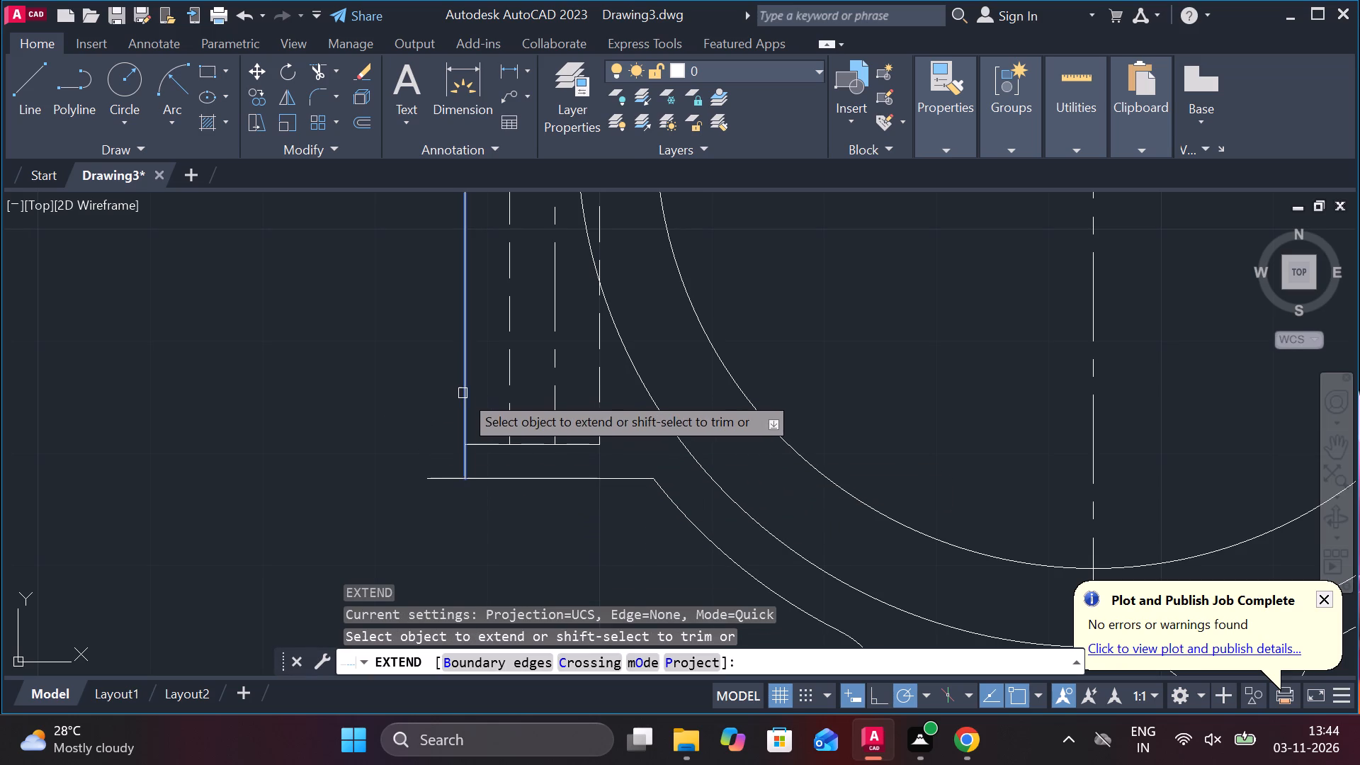
pyautogui.click(463, 393)
pyautogui.click(507, 419)
pyautogui.click(558, 416)
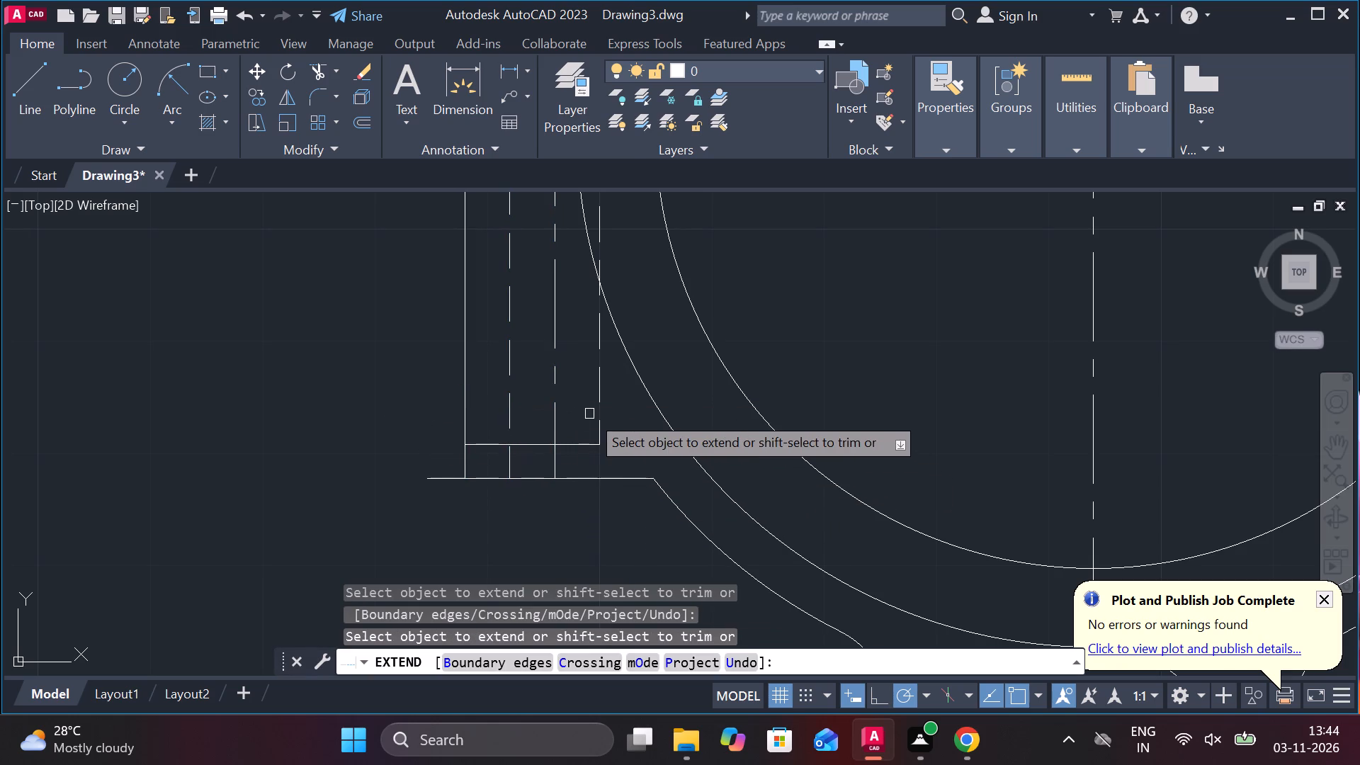
pyautogui.click(599, 421)
pyautogui.press('Escape')
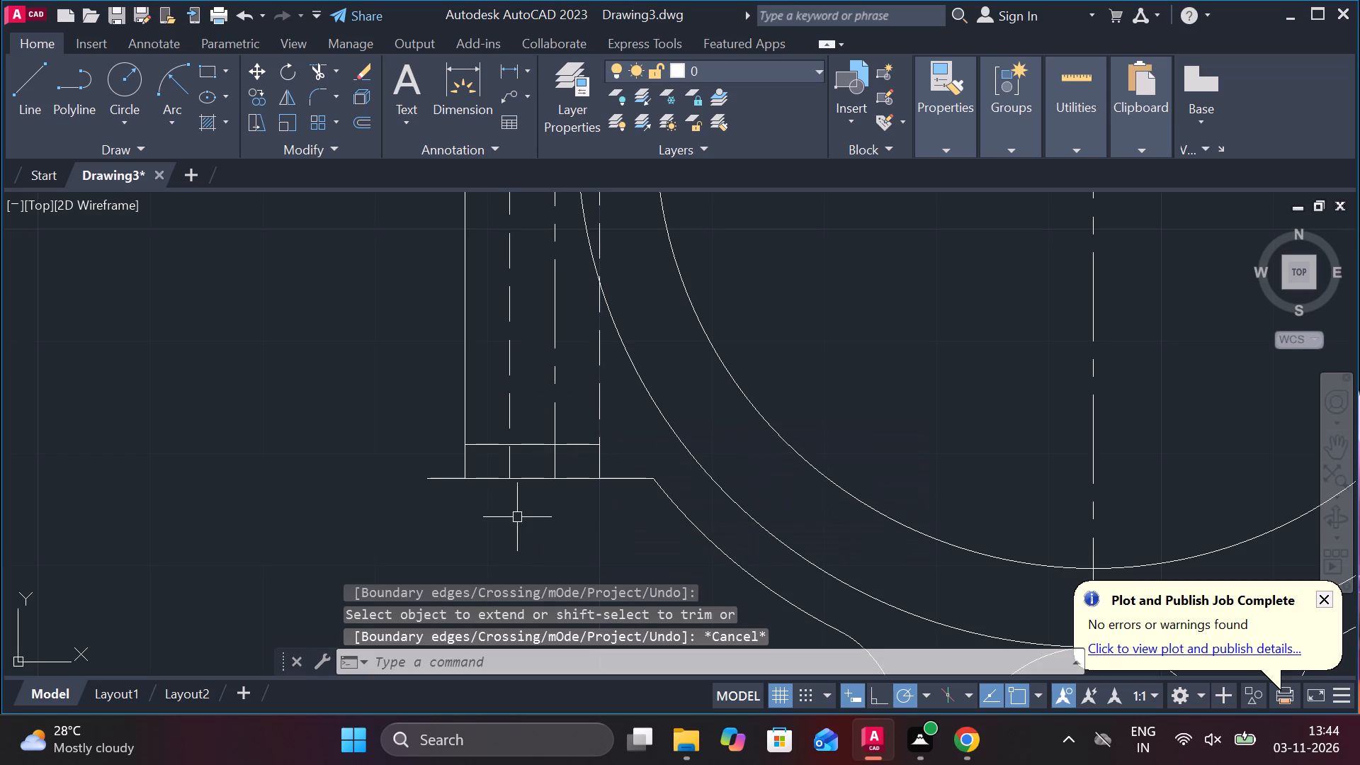
# Trim the new bottom line's overhang outside the left flange and remove the remaining old bottom edge.
pyautogui.write('trv')
pyautogui.press('space')
pyautogui.click(436, 480)
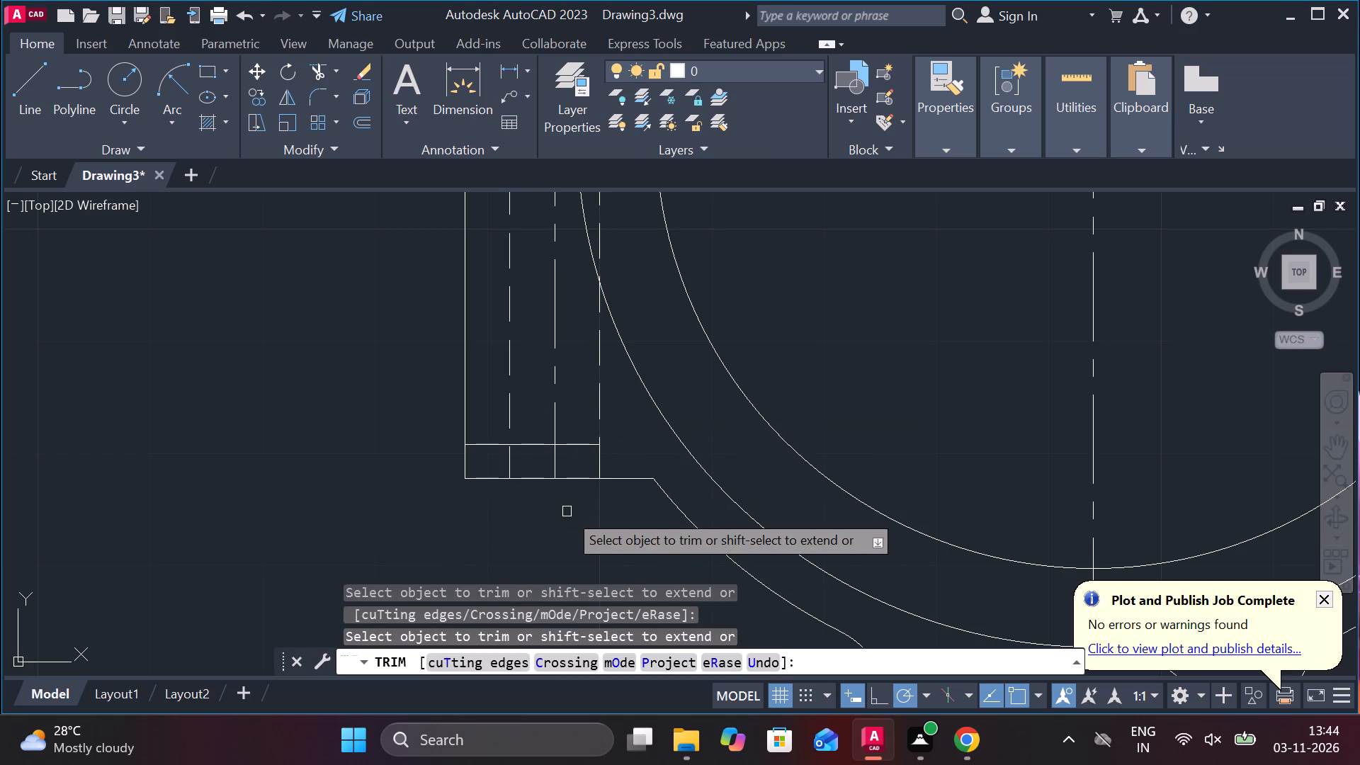
pyautogui.middleClick(571, 521)
pyautogui.press('Escape')
pyautogui.press('space')
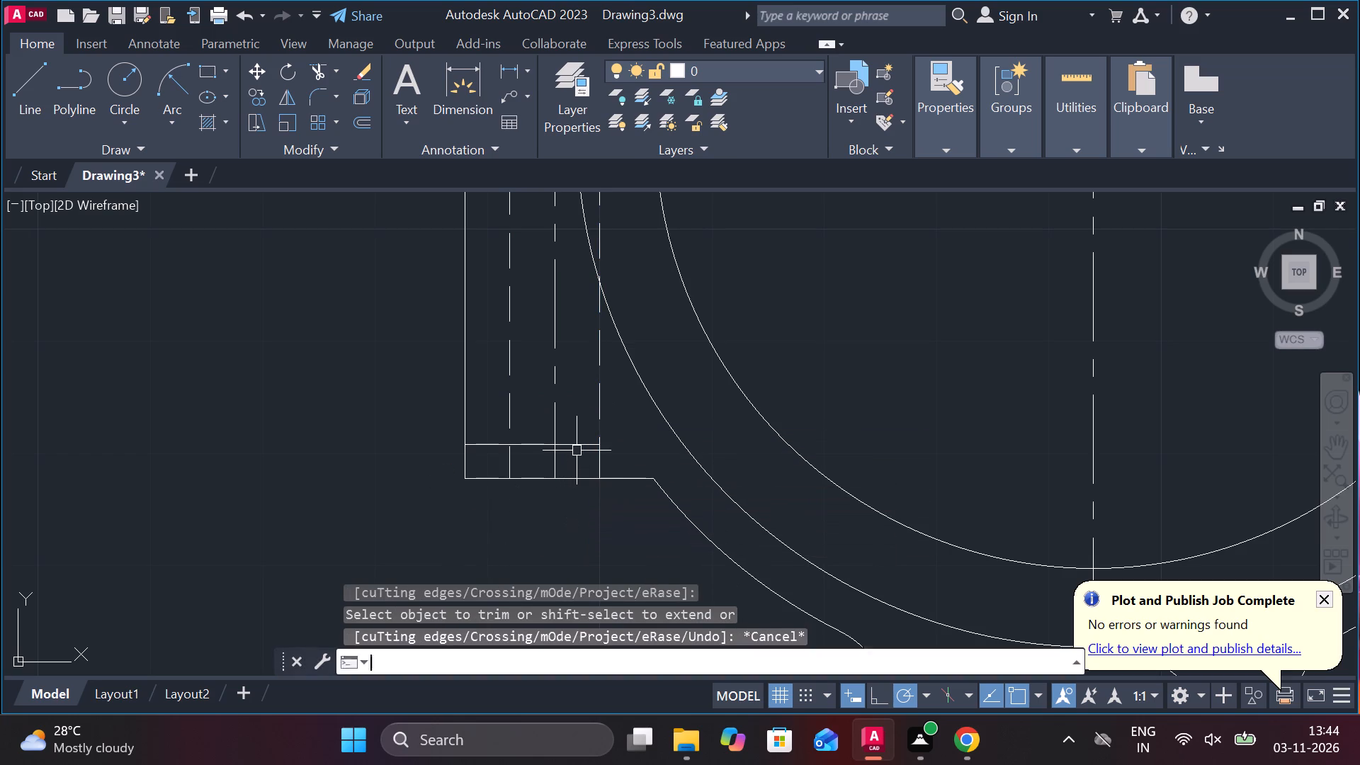
pyautogui.click(575, 447)
pyautogui.click(552, 446)
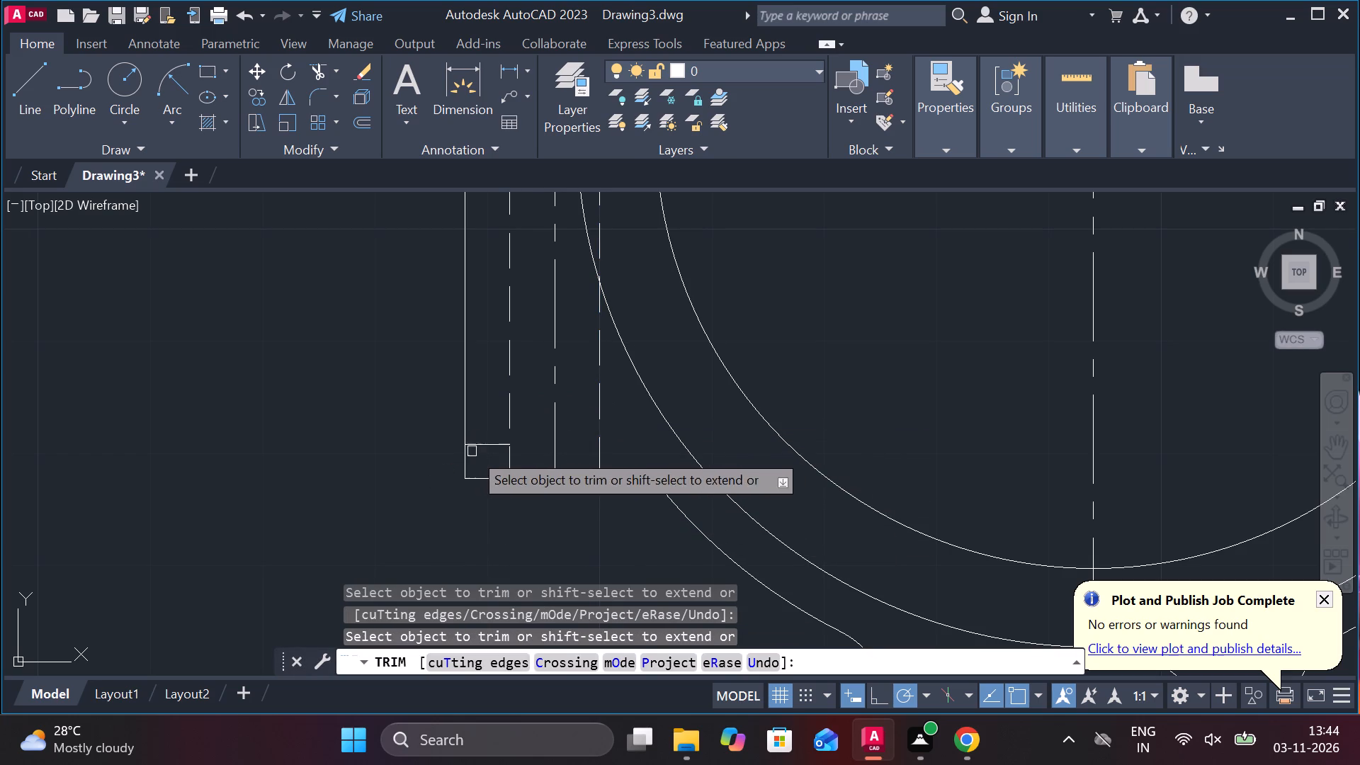
pyautogui.click(479, 451)
pyautogui.click(488, 441)
pyautogui.scroll(-2, 487, 442)
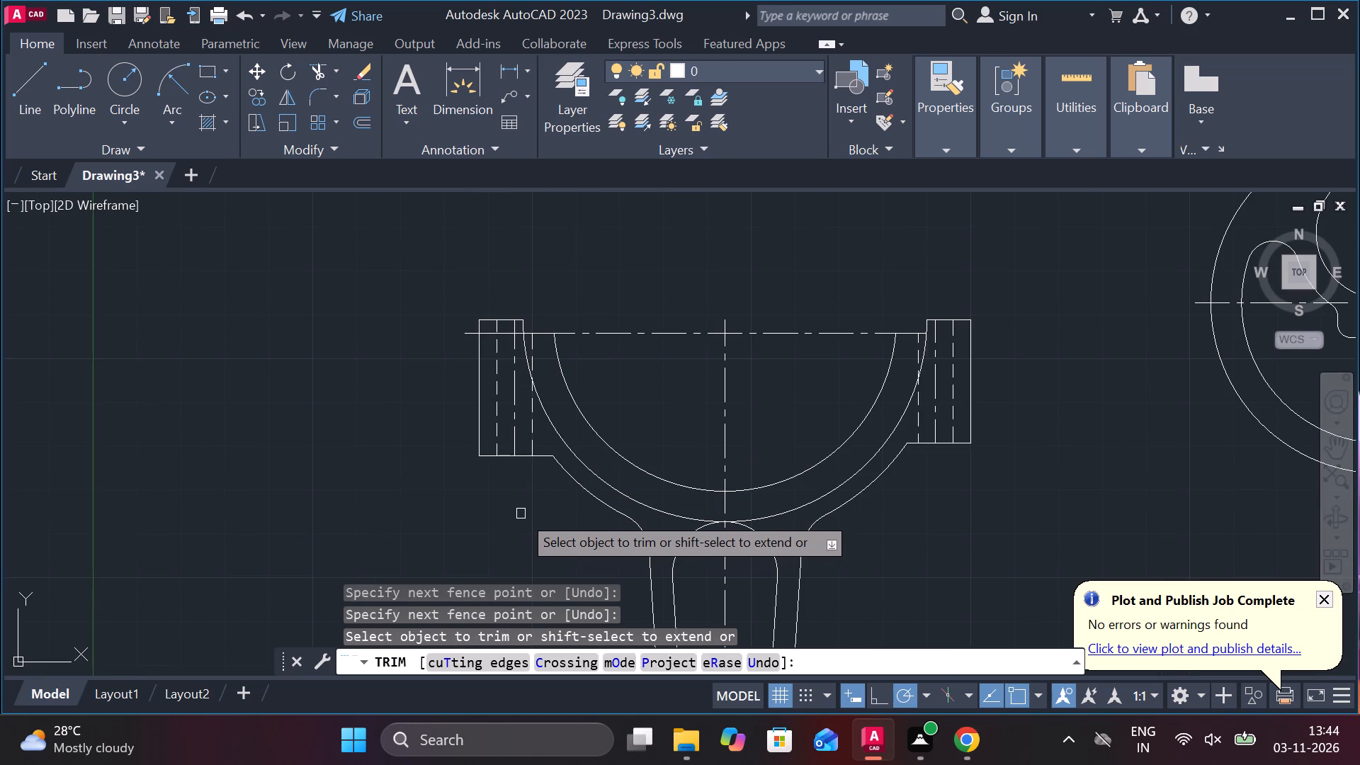
pyautogui.press('Escape')
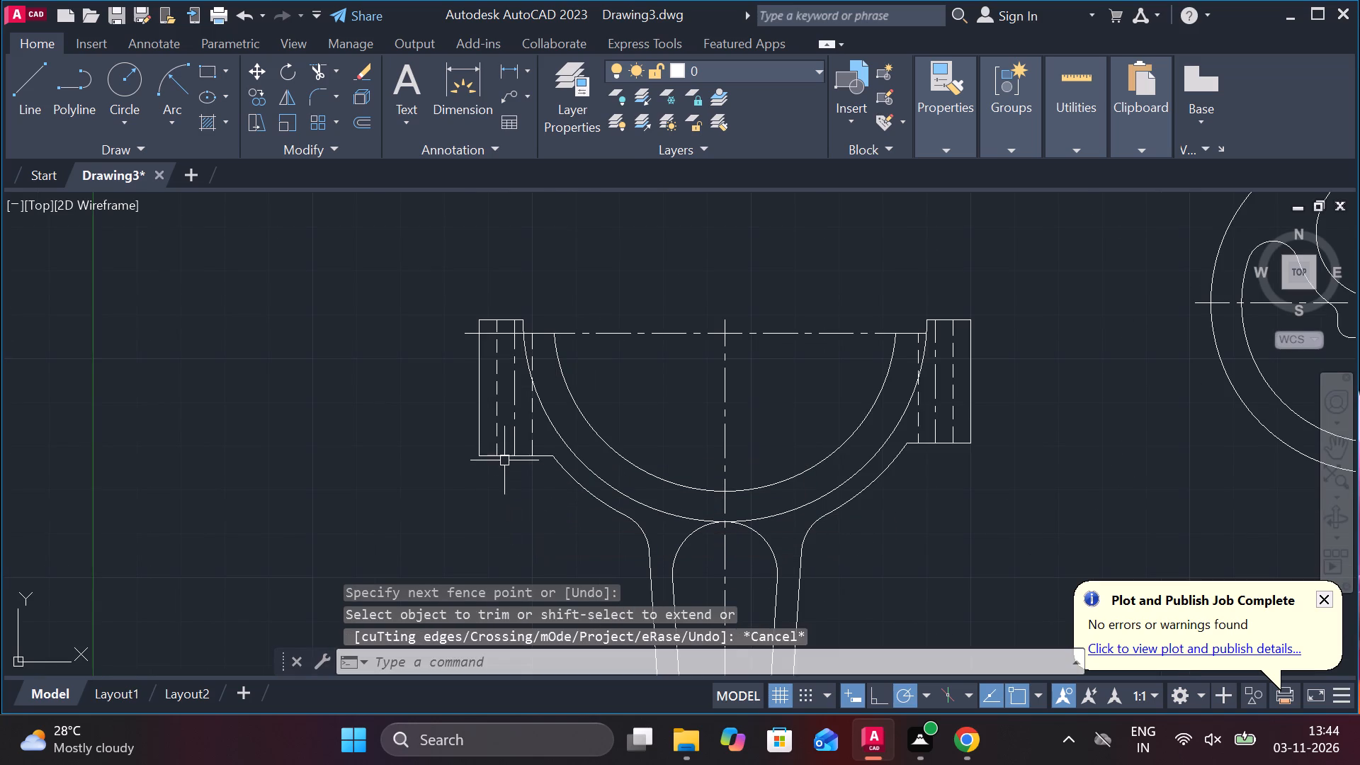
# Mirror the left flange's new bottom edge about the vertical centre line, keeping the original.
pyautogui.click(509, 456)
pyautogui.write('mi')
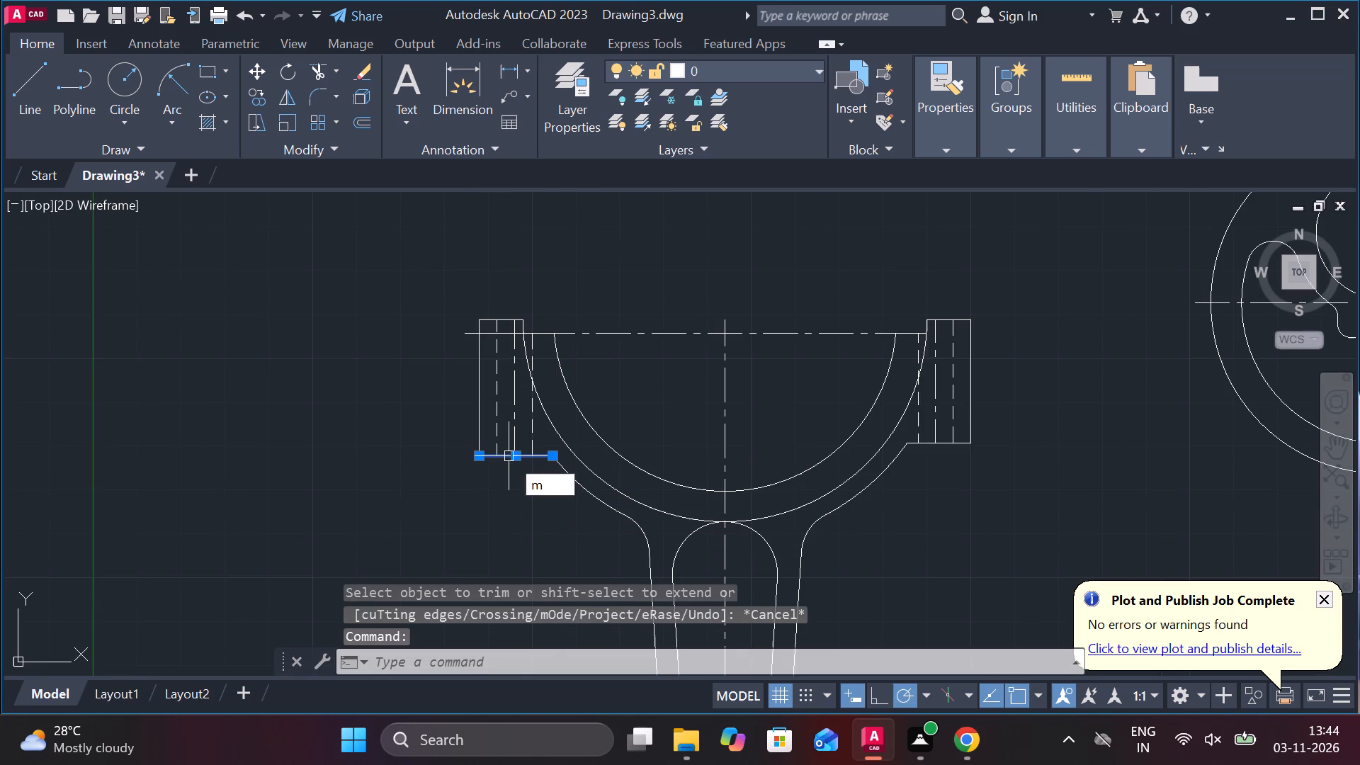
pyautogui.press('Return')
pyautogui.click(723, 515)
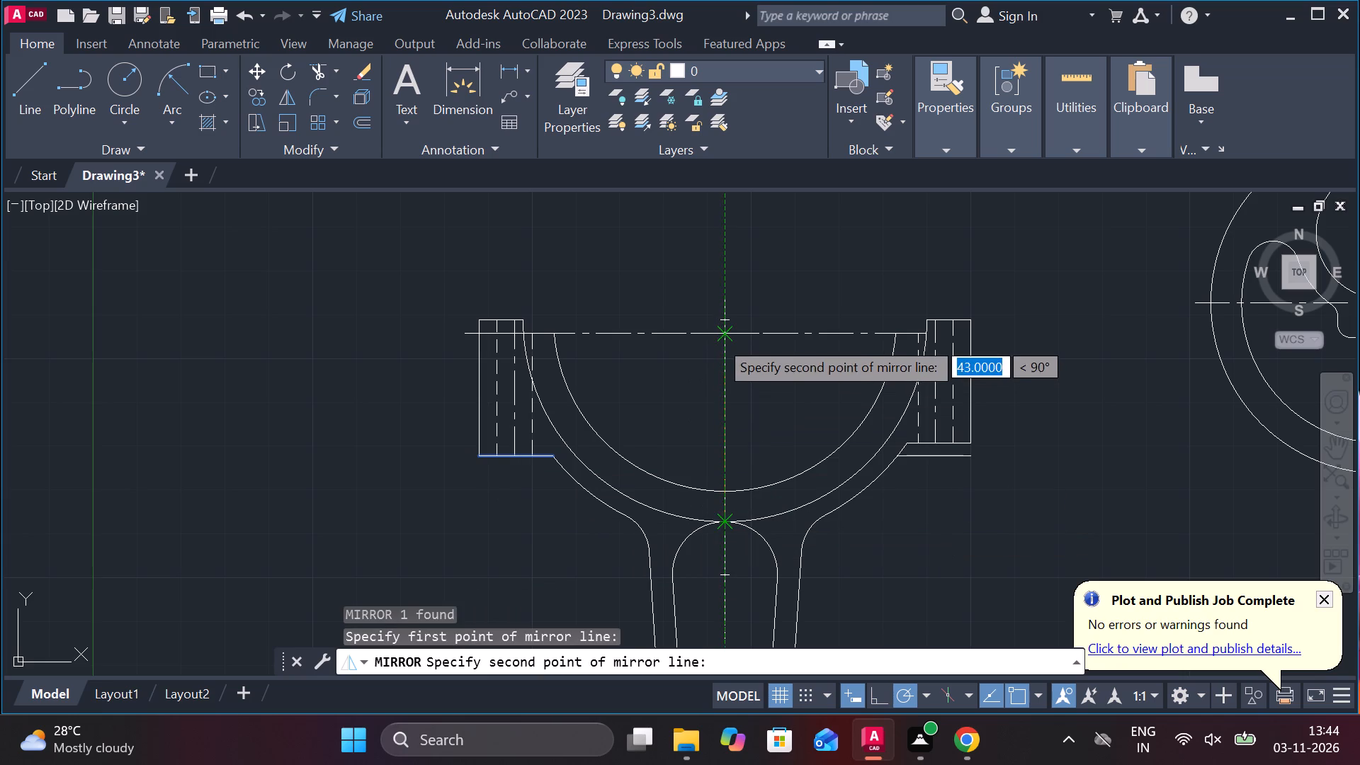
pyautogui.click(718, 339)
pyautogui.moveTo(767, 426); pyautogui.dragTo(718, 339)
pyautogui.scroll(1, 925, 457)
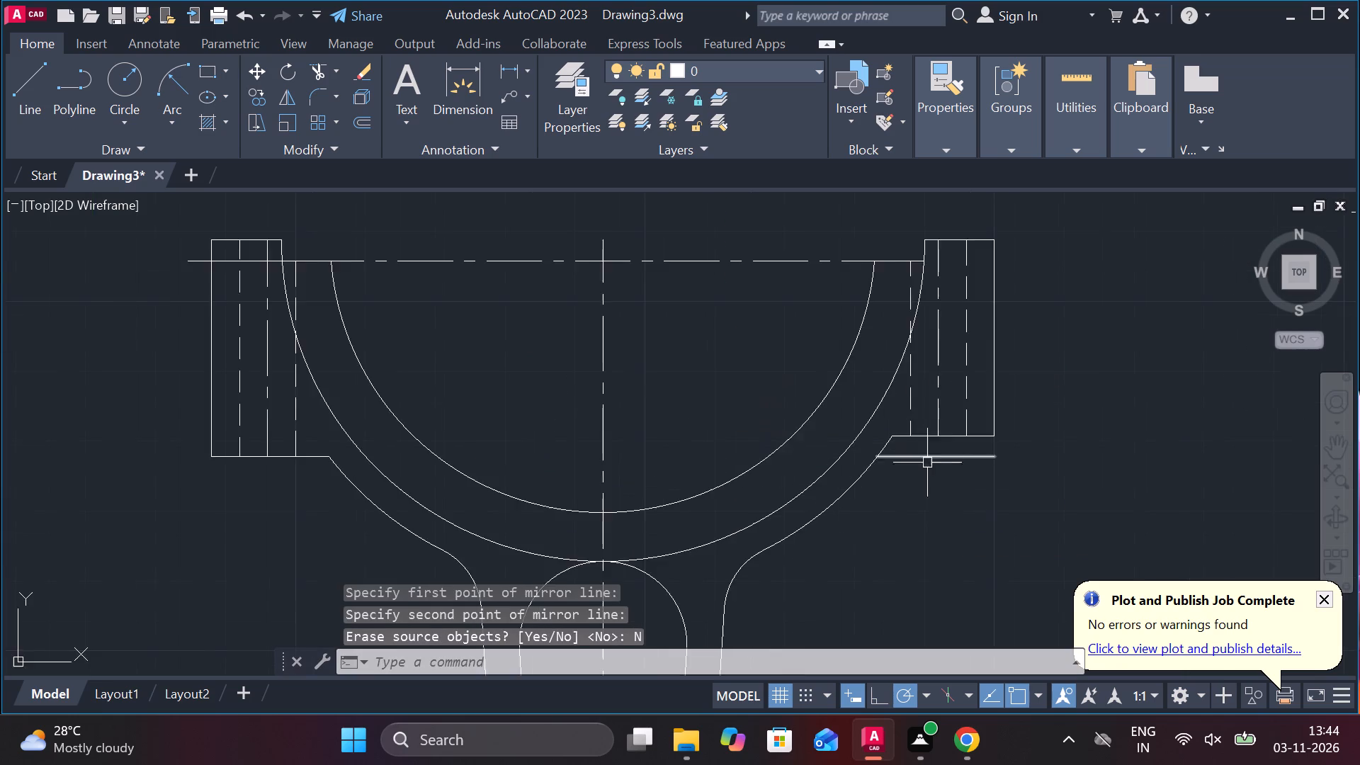
# Trim away the right flange's old bottom edge and the leftover outline piece above the mirrored edge.
pyautogui.moveTo(935, 472); pyautogui.dragTo(873, 472, button='middle')
pyautogui.scroll(1, 871, 478)
pyautogui.write('tr')
pyautogui.press('space')
pyautogui.click(955, 412)
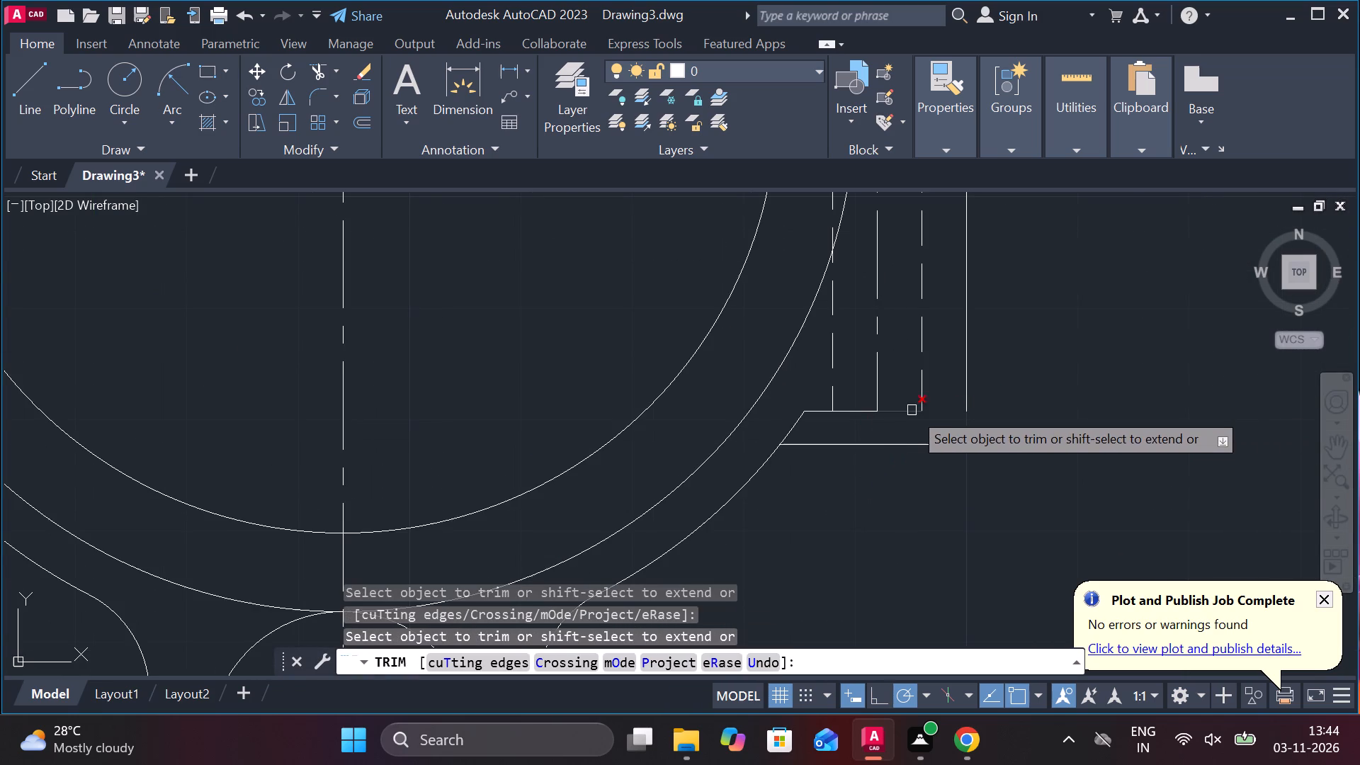
pyautogui.click(912, 410)
pyautogui.click(862, 415)
pyautogui.click(818, 415)
pyautogui.click(789, 422)
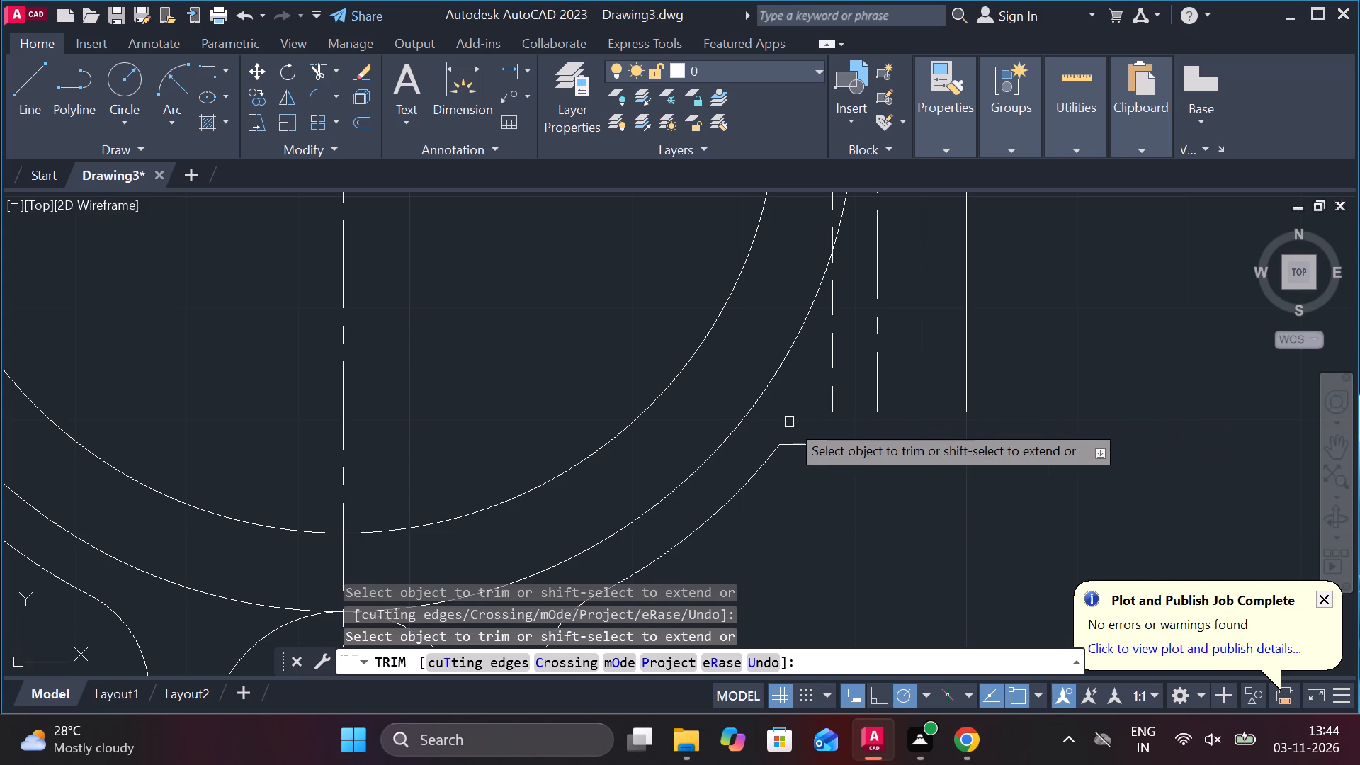
pyautogui.press('Escape')
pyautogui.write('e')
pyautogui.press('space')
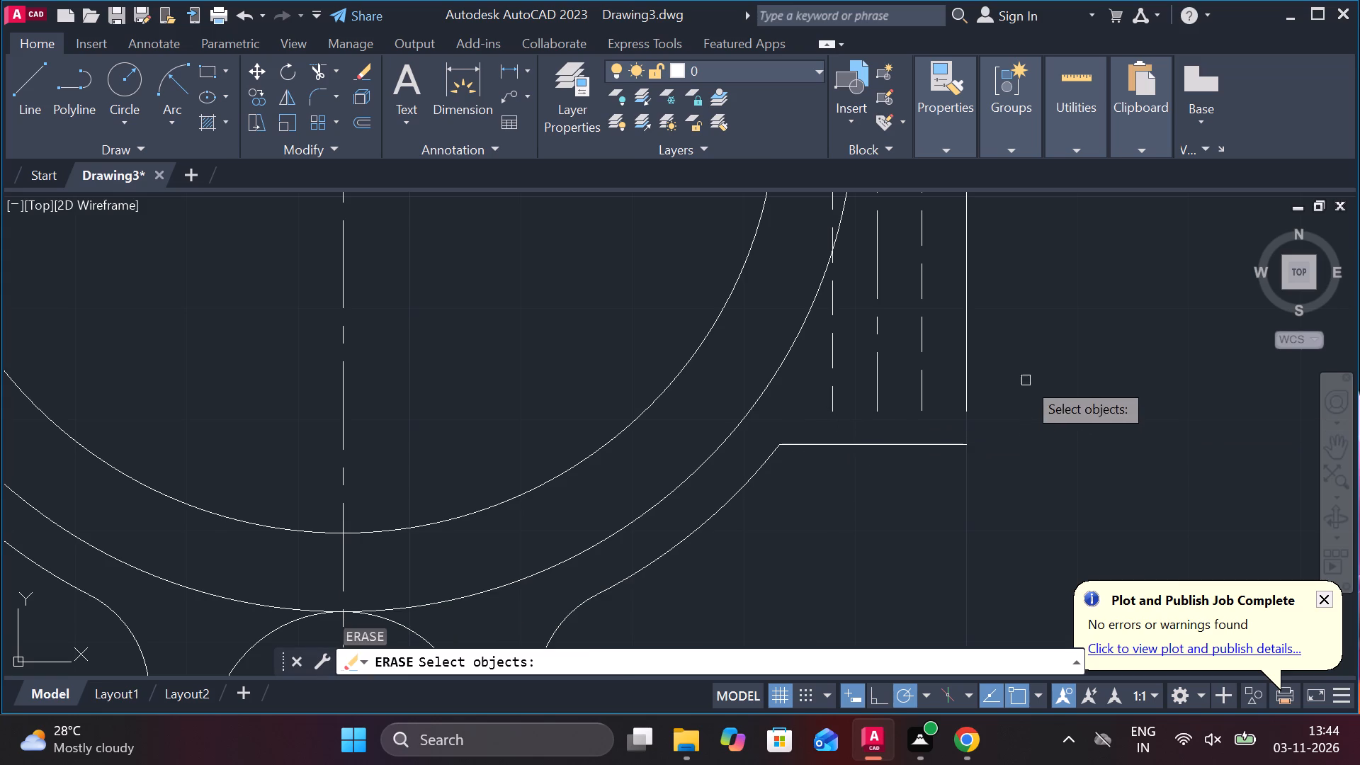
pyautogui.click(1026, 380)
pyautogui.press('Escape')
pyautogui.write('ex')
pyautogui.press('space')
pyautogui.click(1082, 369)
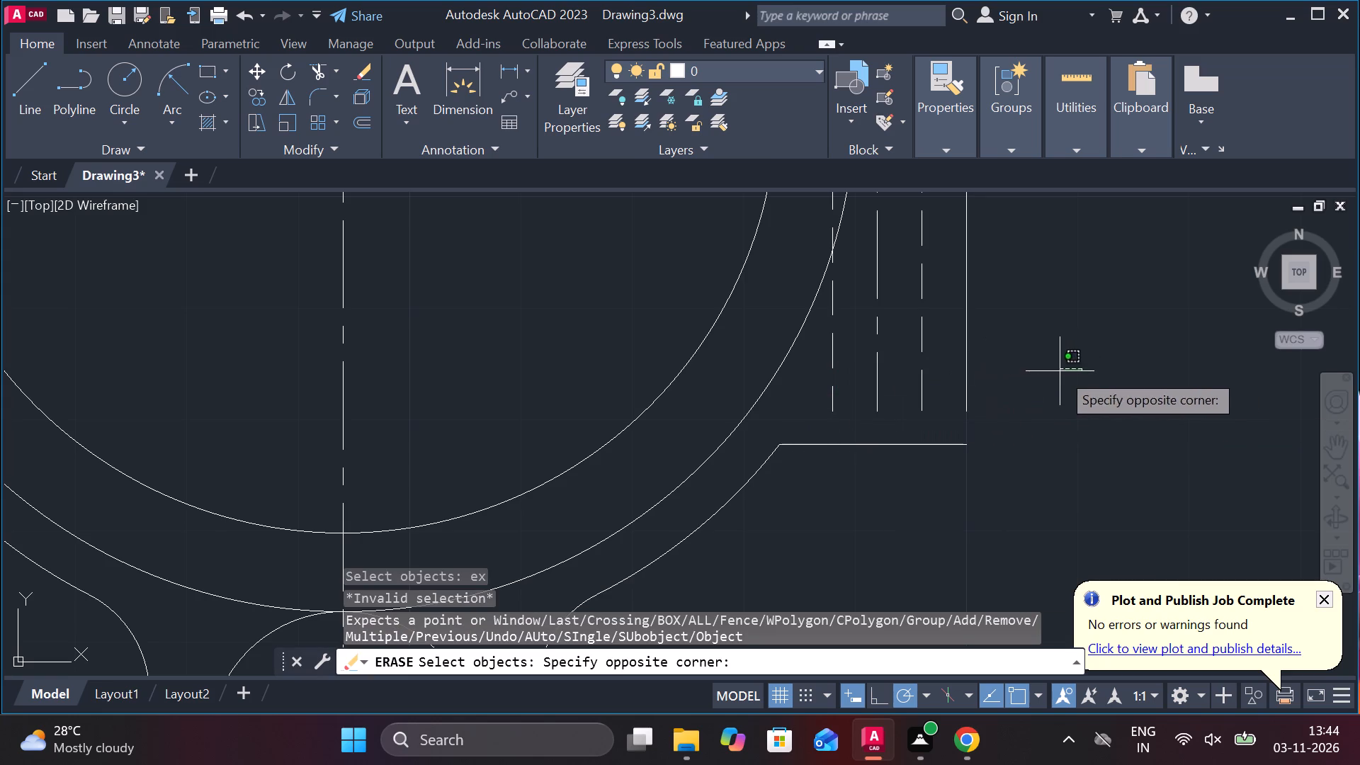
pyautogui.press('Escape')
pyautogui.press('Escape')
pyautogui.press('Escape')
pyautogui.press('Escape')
# Extend the right flange's outer edge and its dashed hole and centre lines down to the mirrored bottom edge.
pyautogui.write('ex')
pyautogui.press('space')
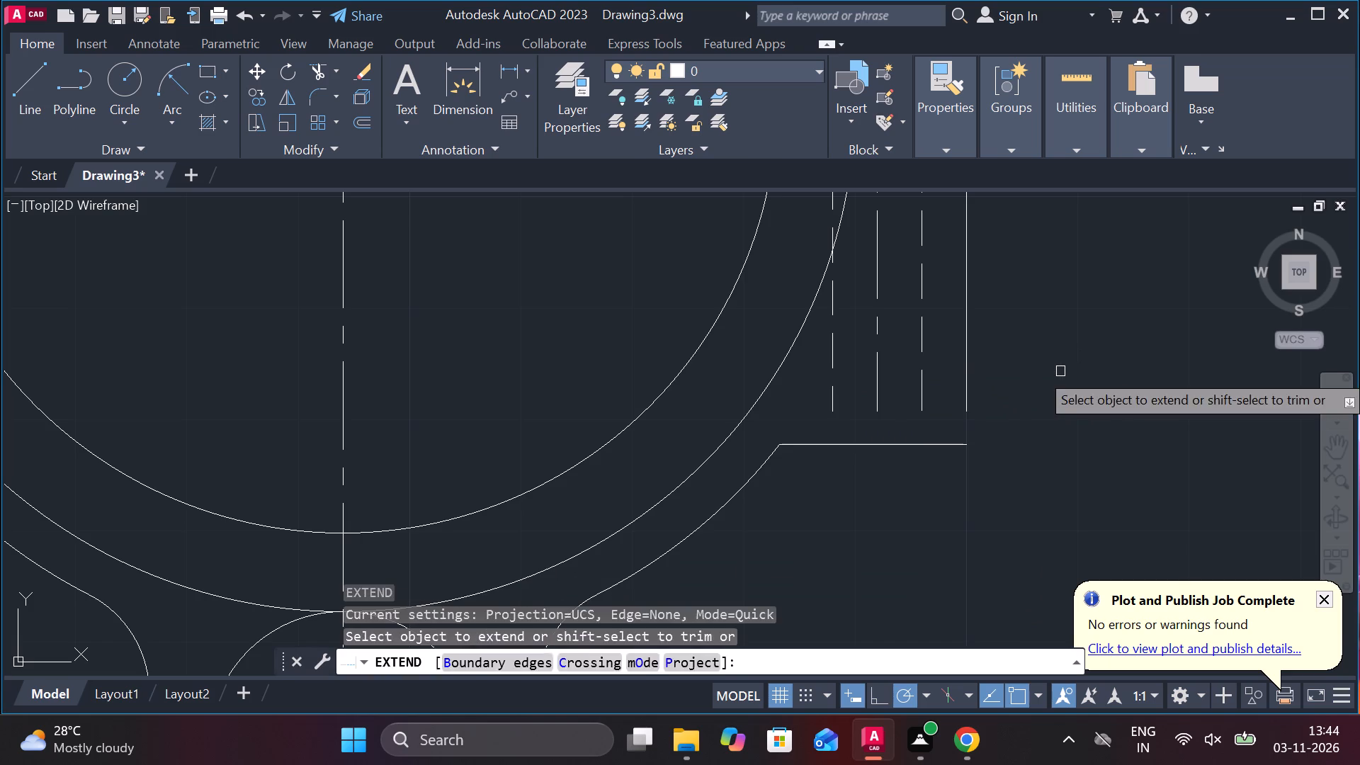
pyautogui.click(814, 394)
pyautogui.press('Escape')
# Erase the outdated duplicate of the half ring with slotted arm below the undimensioned cap copy.
pyautogui.scroll(-1, 1077, 371)
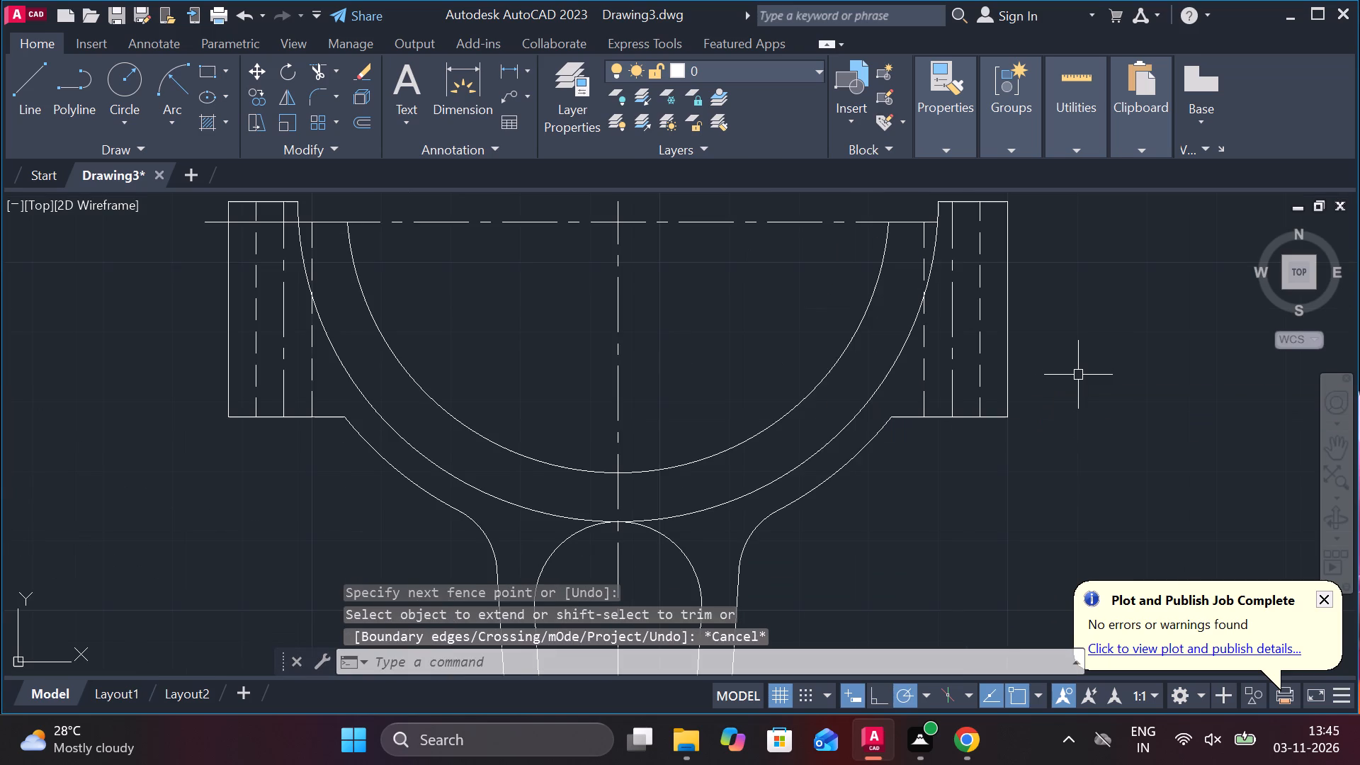
pyautogui.scroll(-2, 929, 402)
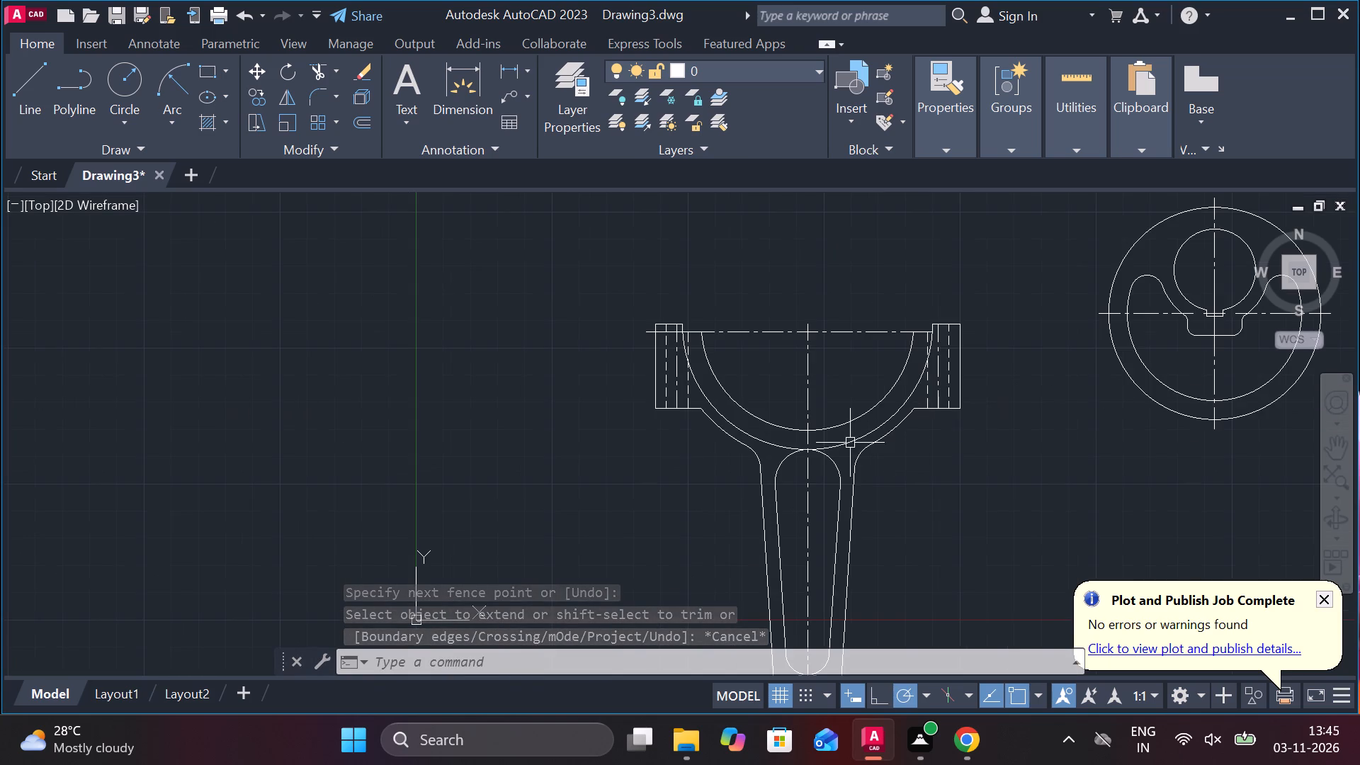
pyautogui.scroll(2, 650, 433)
pyautogui.scroll(-3, 711, 449)
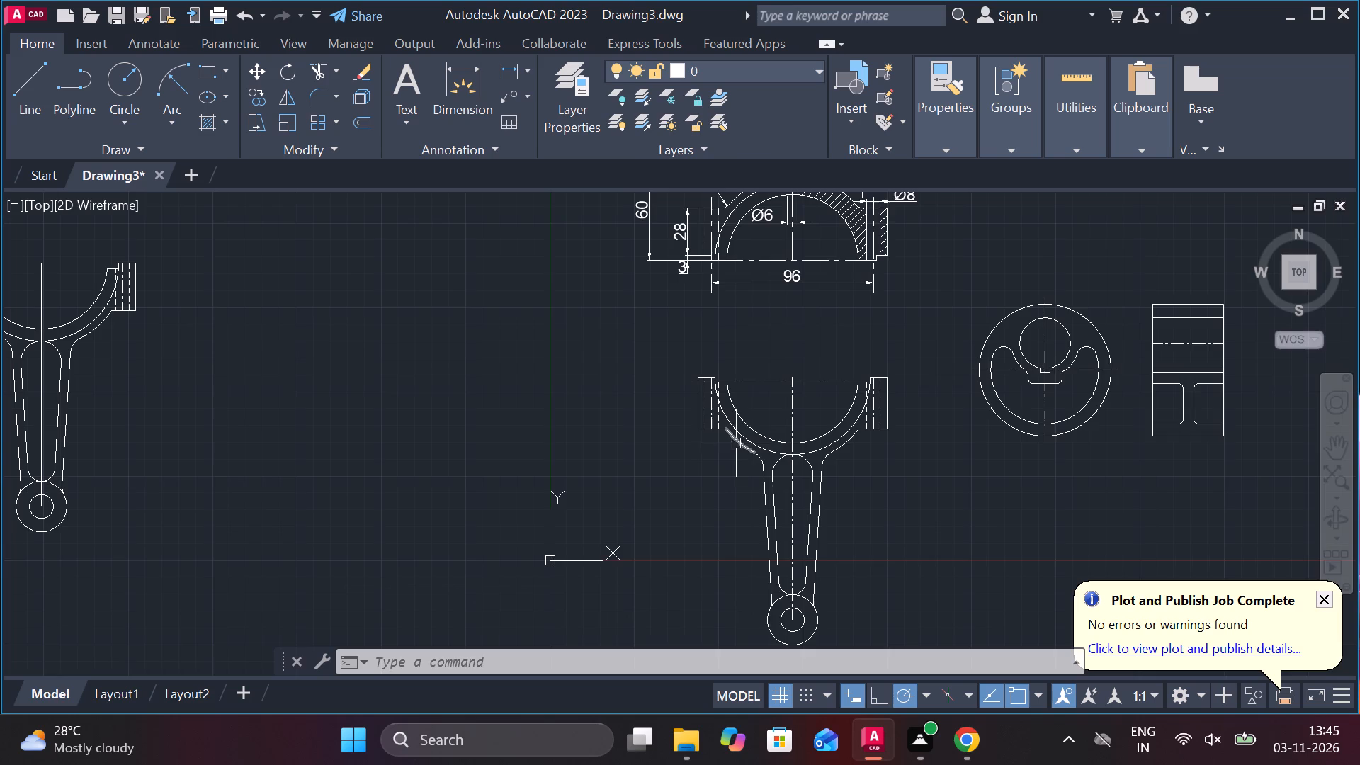
pyautogui.moveTo(732, 441); pyautogui.dragTo(735, 388, button='middle')
pyautogui.scroll(-1, 737, 387)
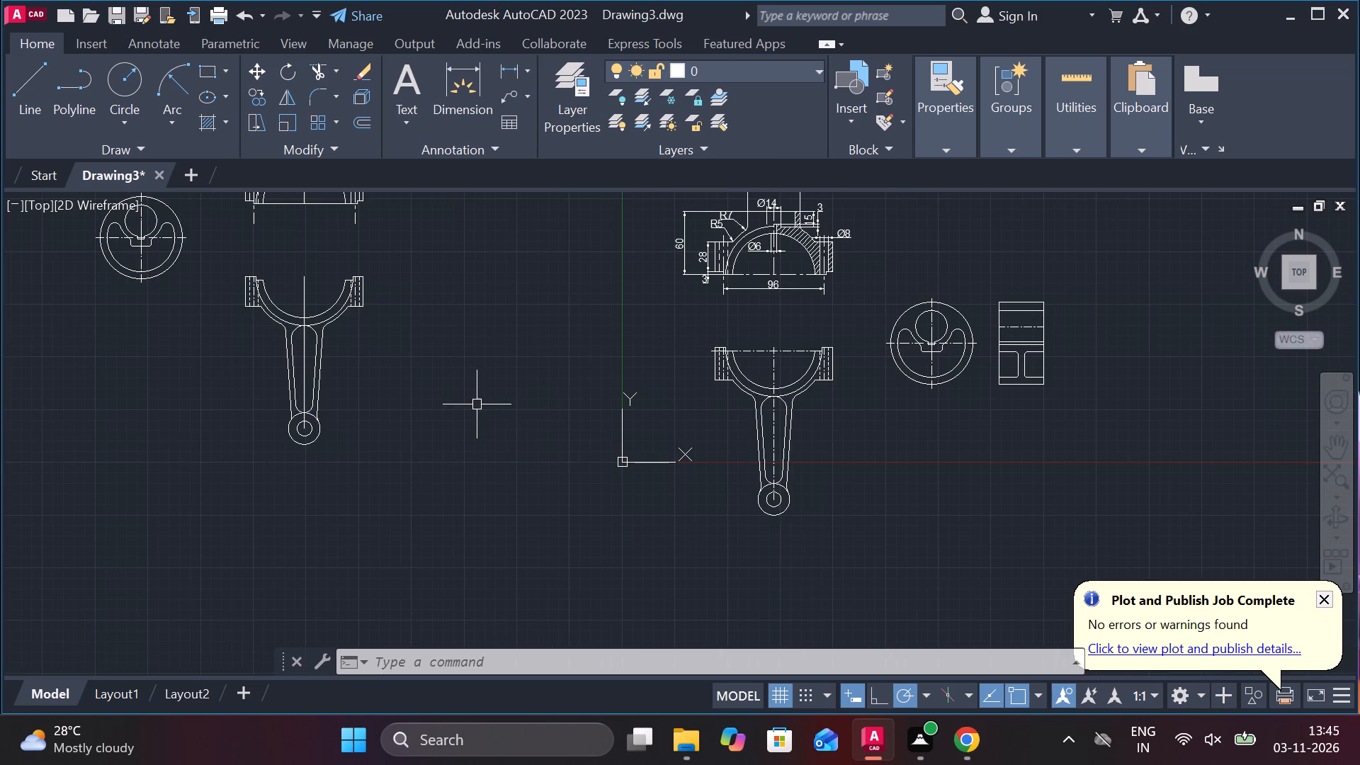
pyautogui.moveTo(540, 424); pyautogui.dragTo(577, 441, button='middle')
pyautogui.moveTo(458, 361); pyautogui.dragTo(489, 384, button='middle')
pyautogui.click(278, 291)
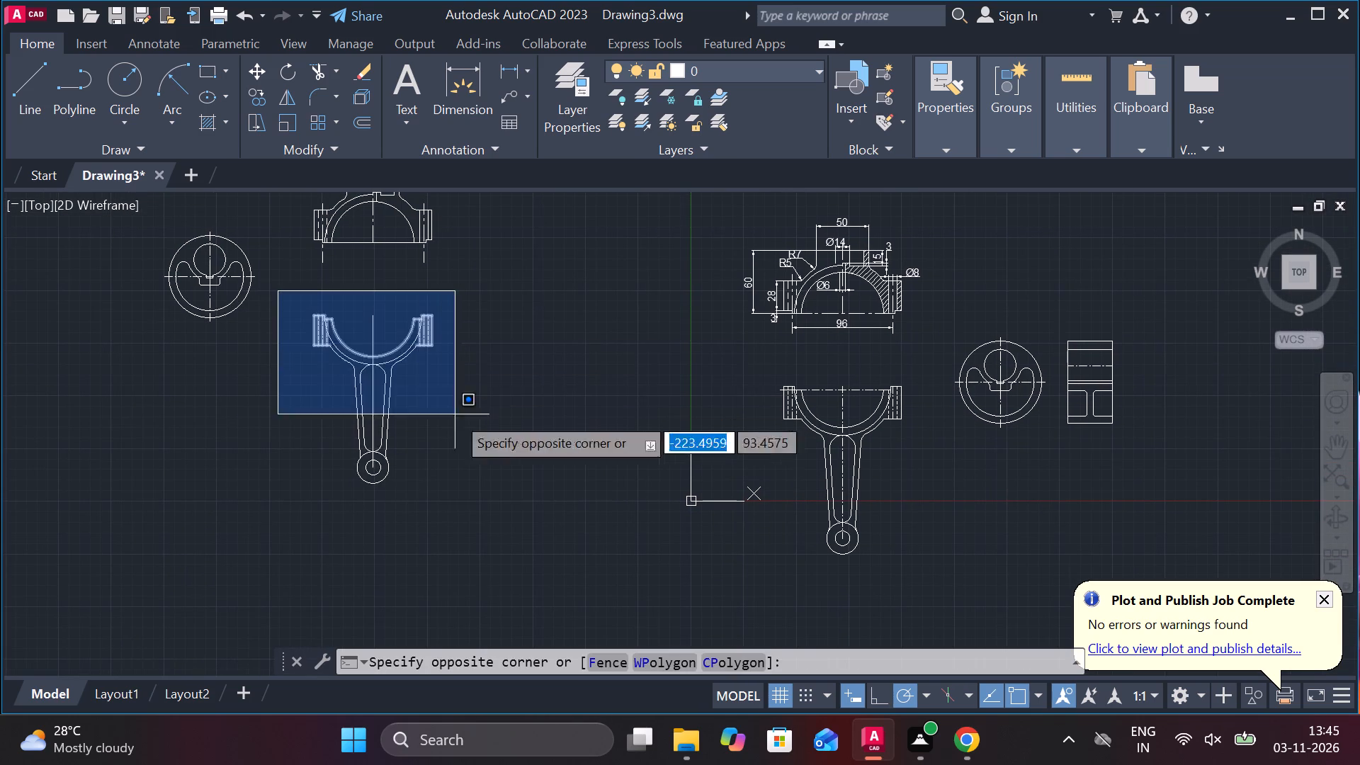
pyautogui.click(484, 529)
pyautogui.write('e')
pyautogui.press('space')
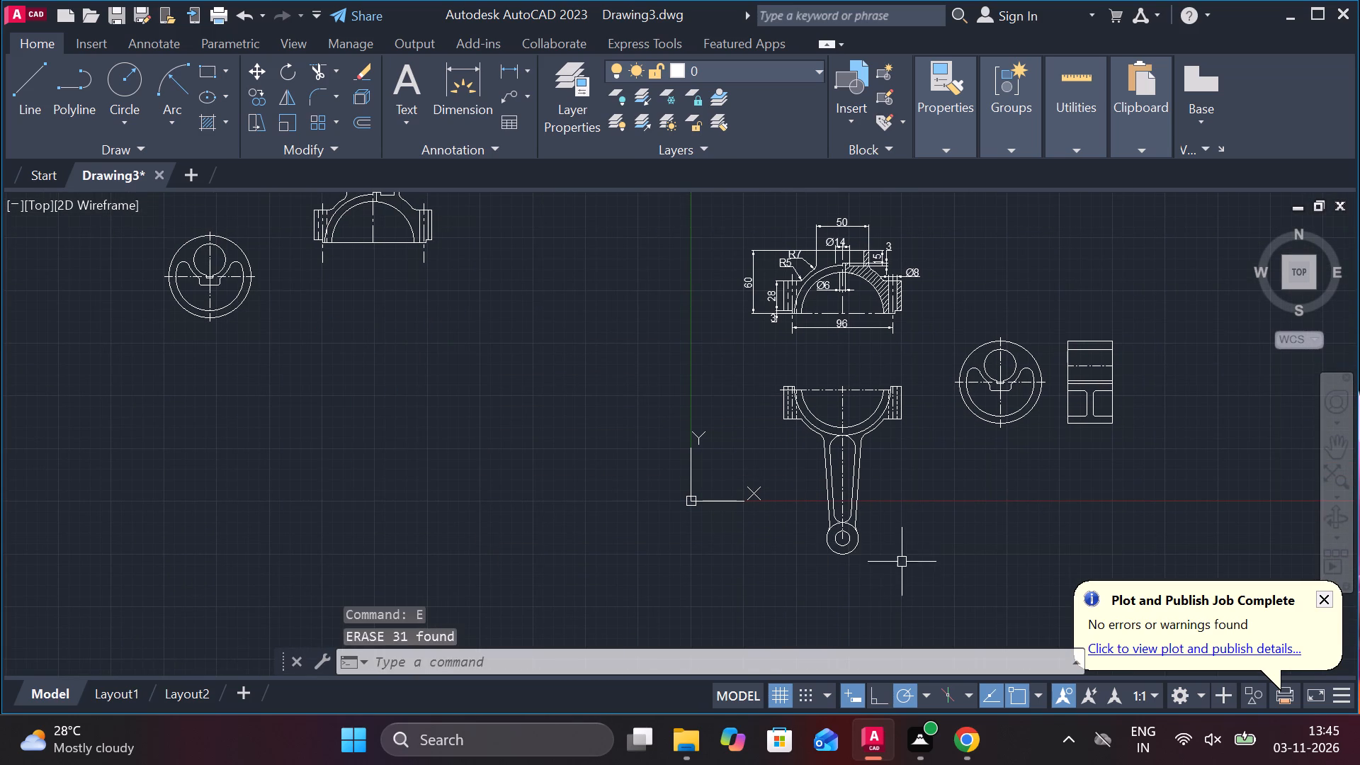
# Copy the updated half ring with slotted arm to the space below the undimensioned cap copy.
pyautogui.click(907, 584)
pyautogui.click(719, 351)
pyautogui.write('co')
pyautogui.press('Return')
pyautogui.click(718, 358)
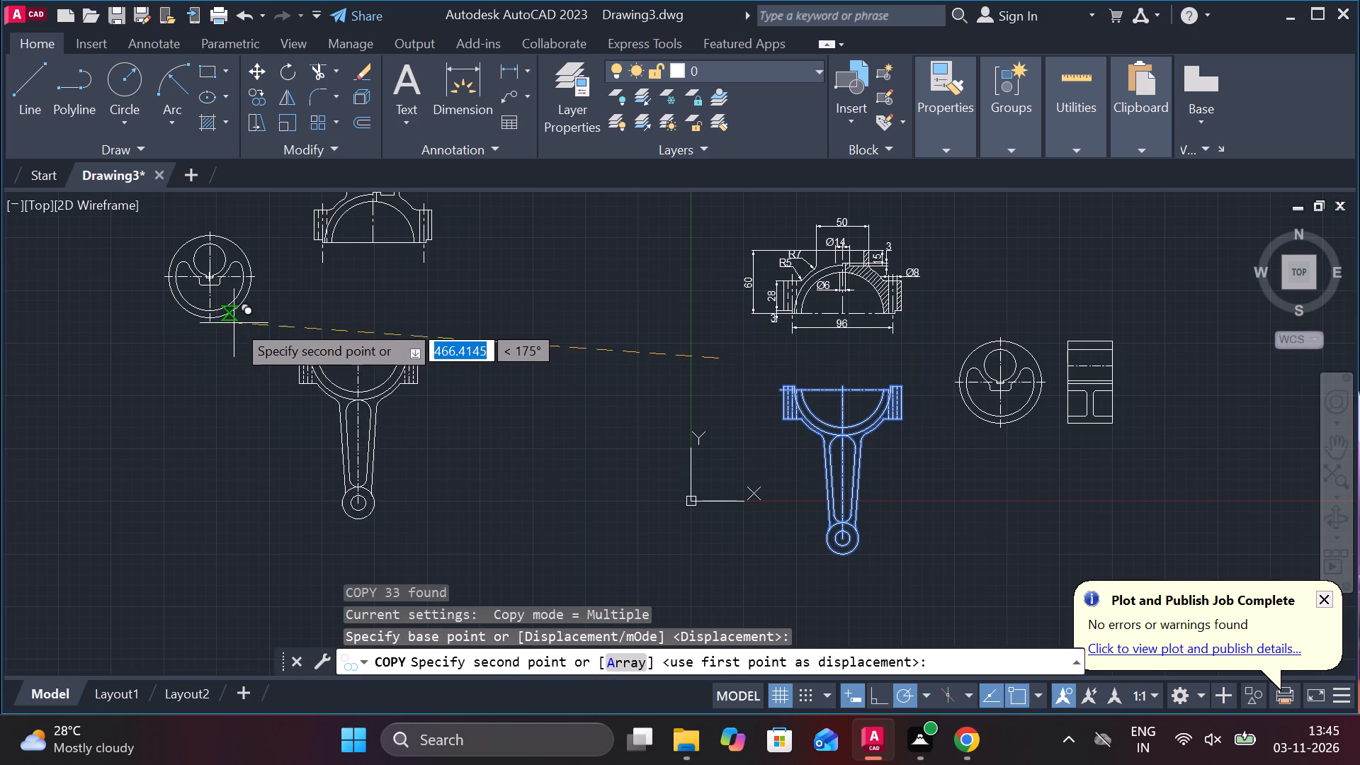
pyautogui.click(241, 321)
pyautogui.press('Escape')
# Erase the short horizontal centre line piece crossing the left flange of the half ring with slotted arm.
pyautogui.scroll(1, 693, 448)
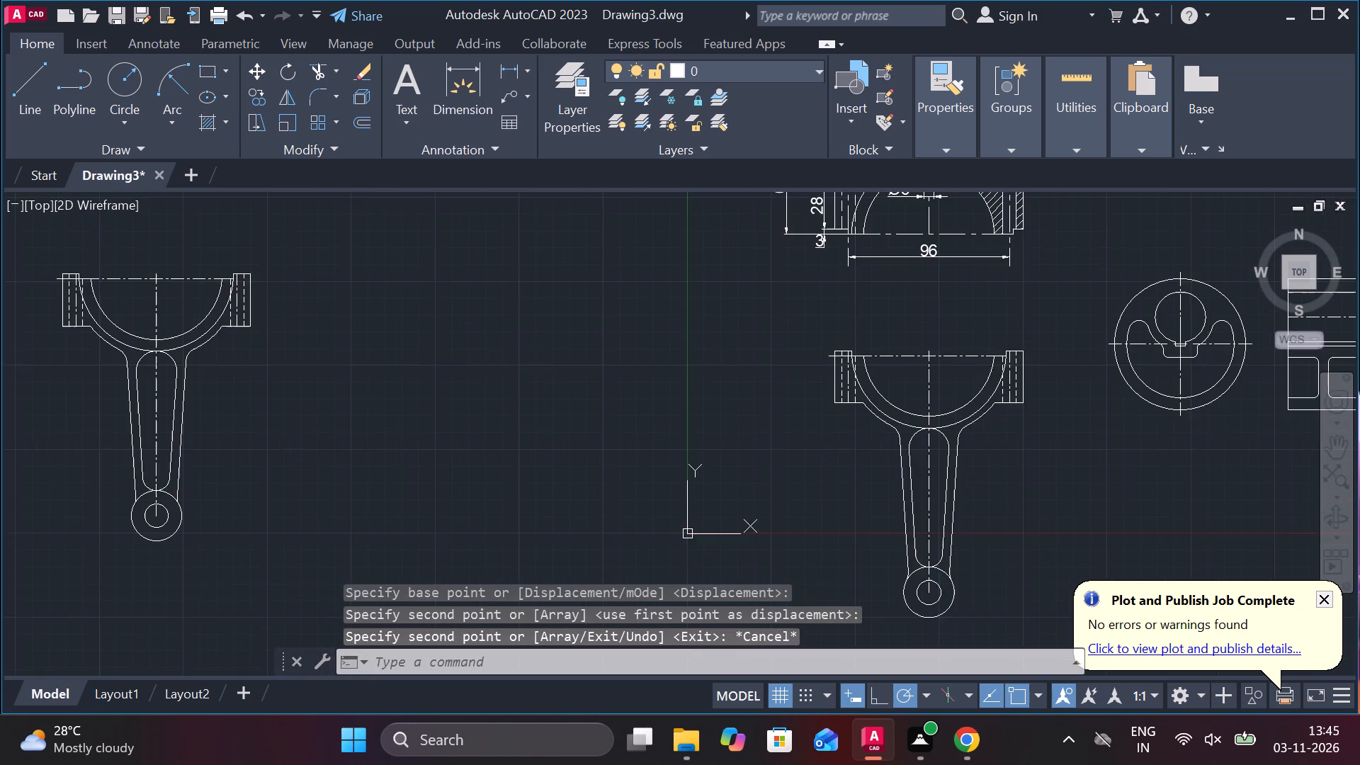
pyautogui.moveTo(658, 448); pyautogui.dragTo(361, 389, button='middle')
pyautogui.scroll(2, 484, 339)
pyautogui.moveTo(488, 339); pyautogui.dragTo(460, 344, button='middle')
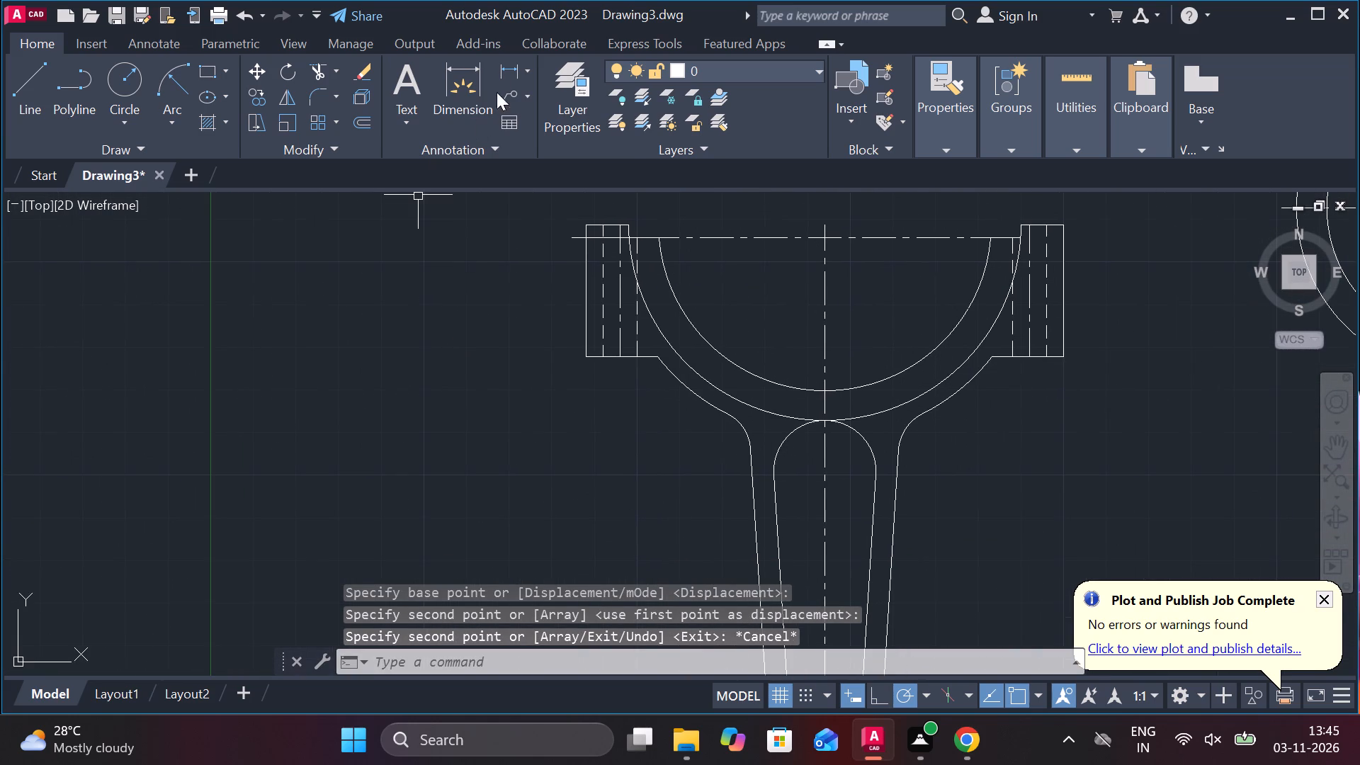
pyautogui.scroll(2, 569, 203)
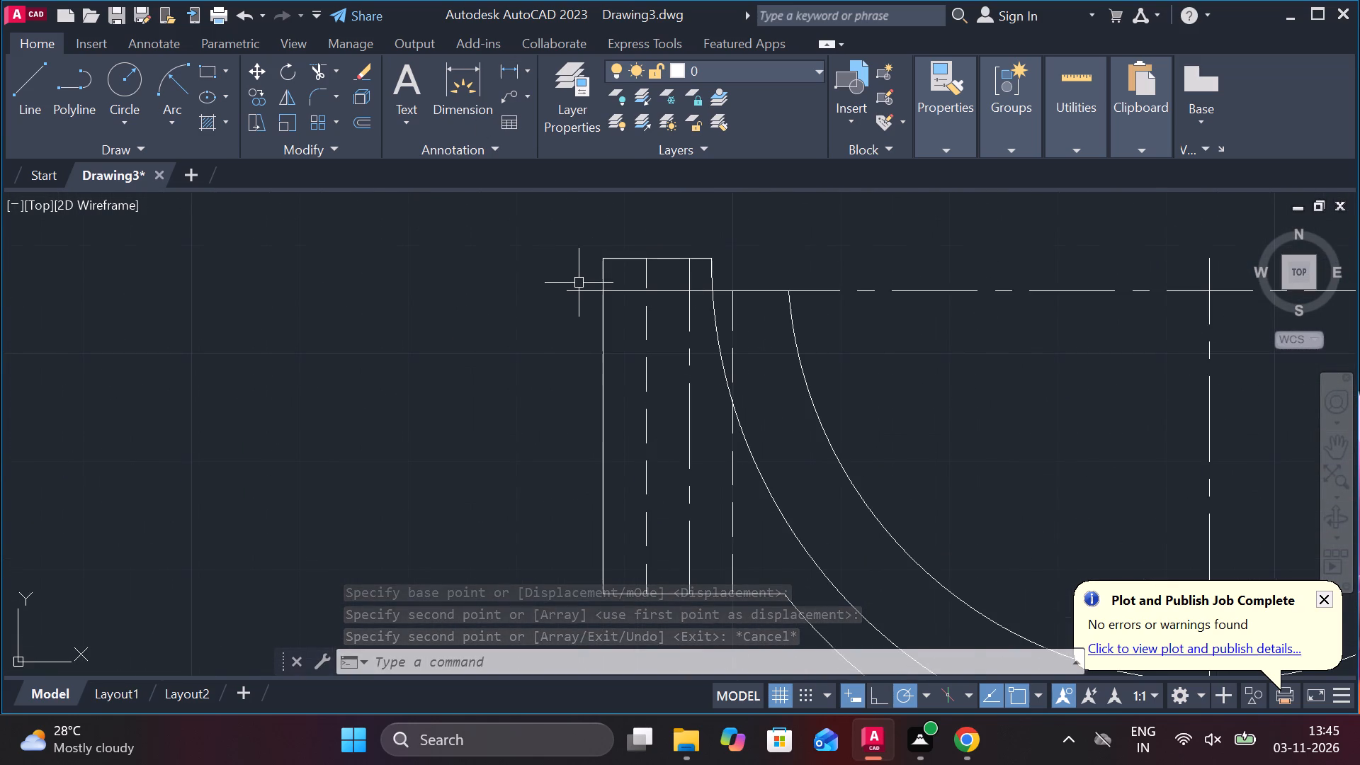
pyautogui.click(579, 286)
pyautogui.write('e')
pyautogui.press('space')
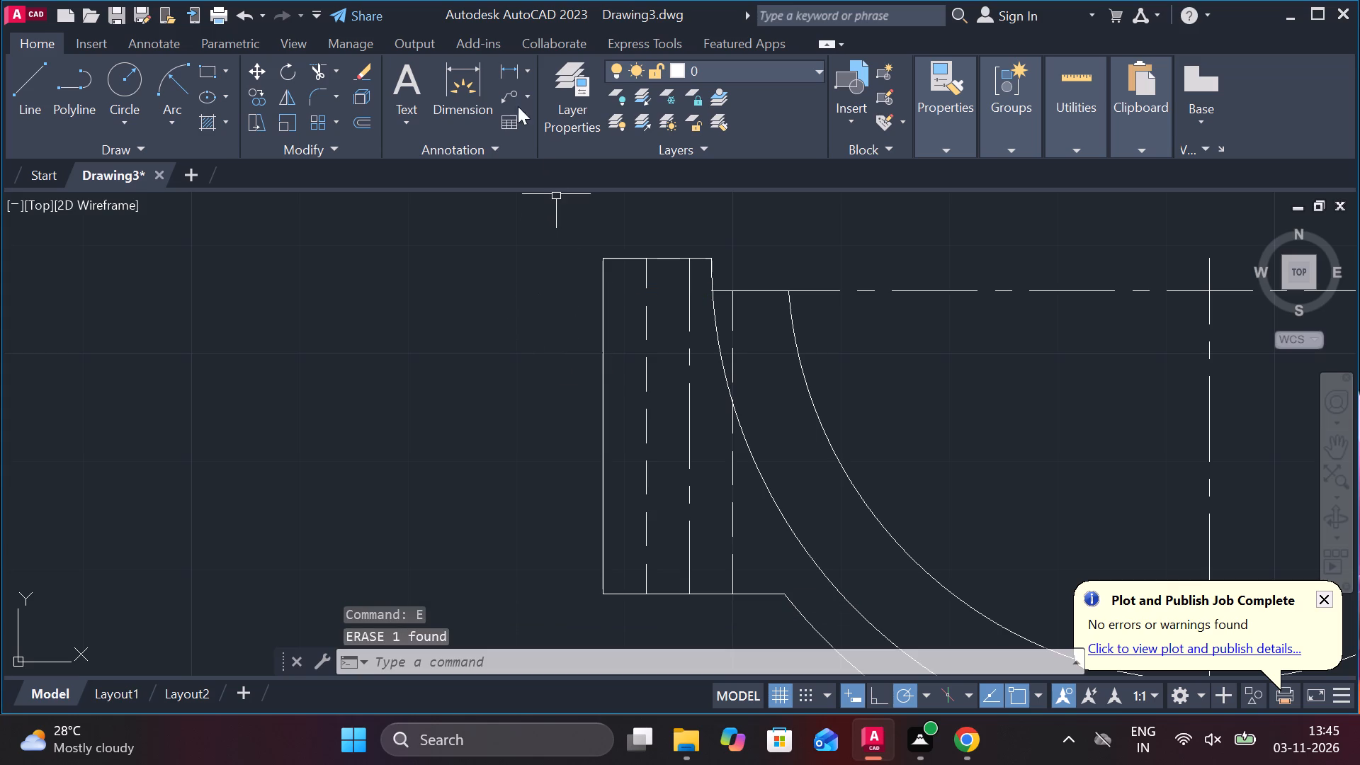
# Add vertical linear dimensions left of the left flange for its heights above and below the horizontal centre line.
pyautogui.click(514, 70)
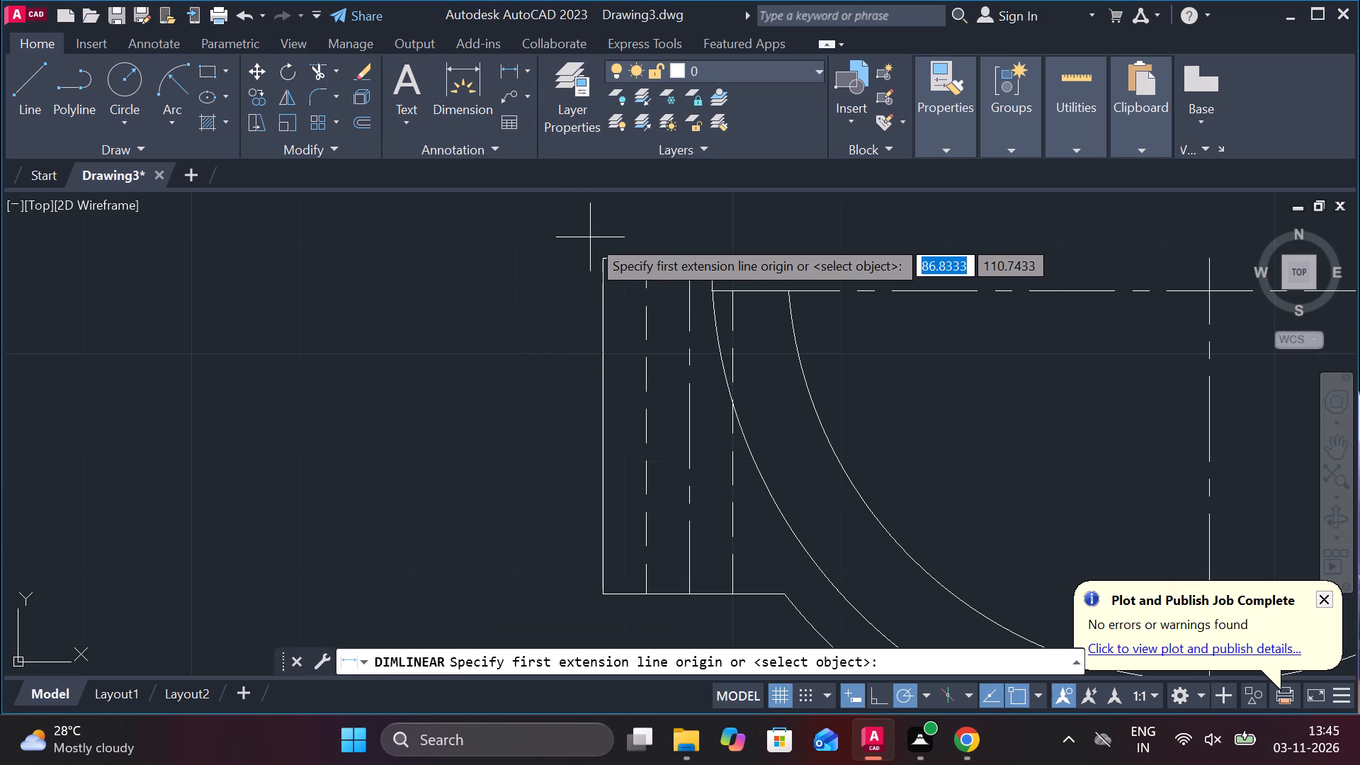
pyautogui.click(591, 263)
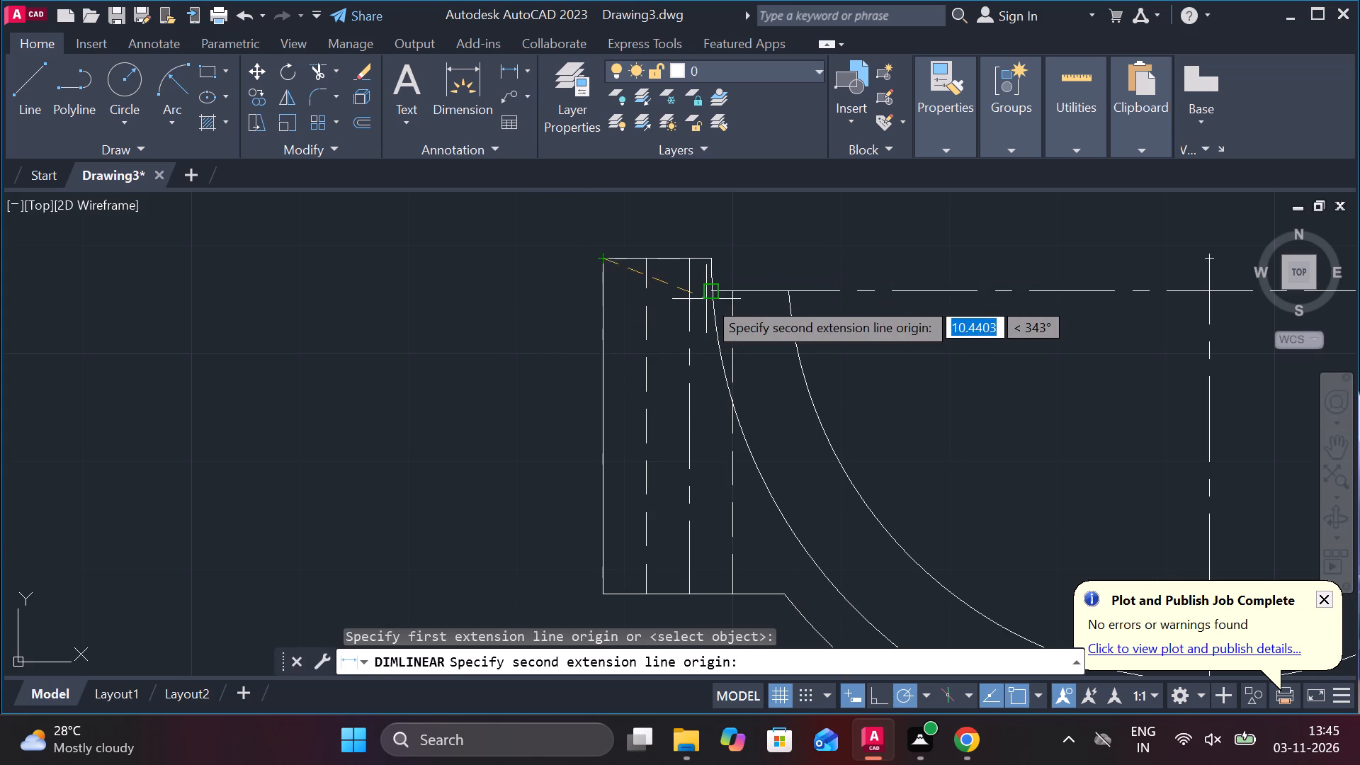
pyautogui.click(710, 293)
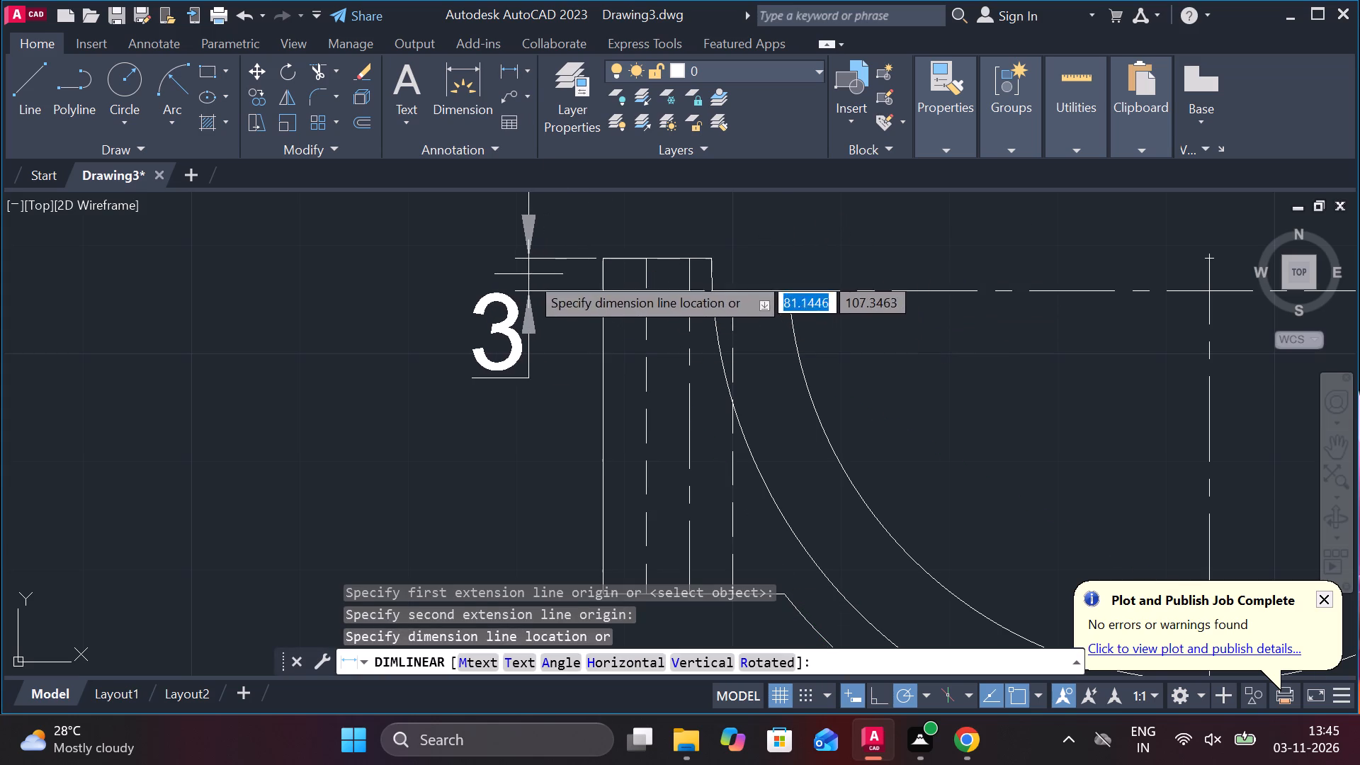
pyautogui.click(528, 274)
pyautogui.moveTo(569, 336); pyautogui.dragTo(517, 203, button='middle')
pyautogui.press('space')
pyautogui.moveTo(530, 270); pyautogui.dragTo(528, 334, button='middle')
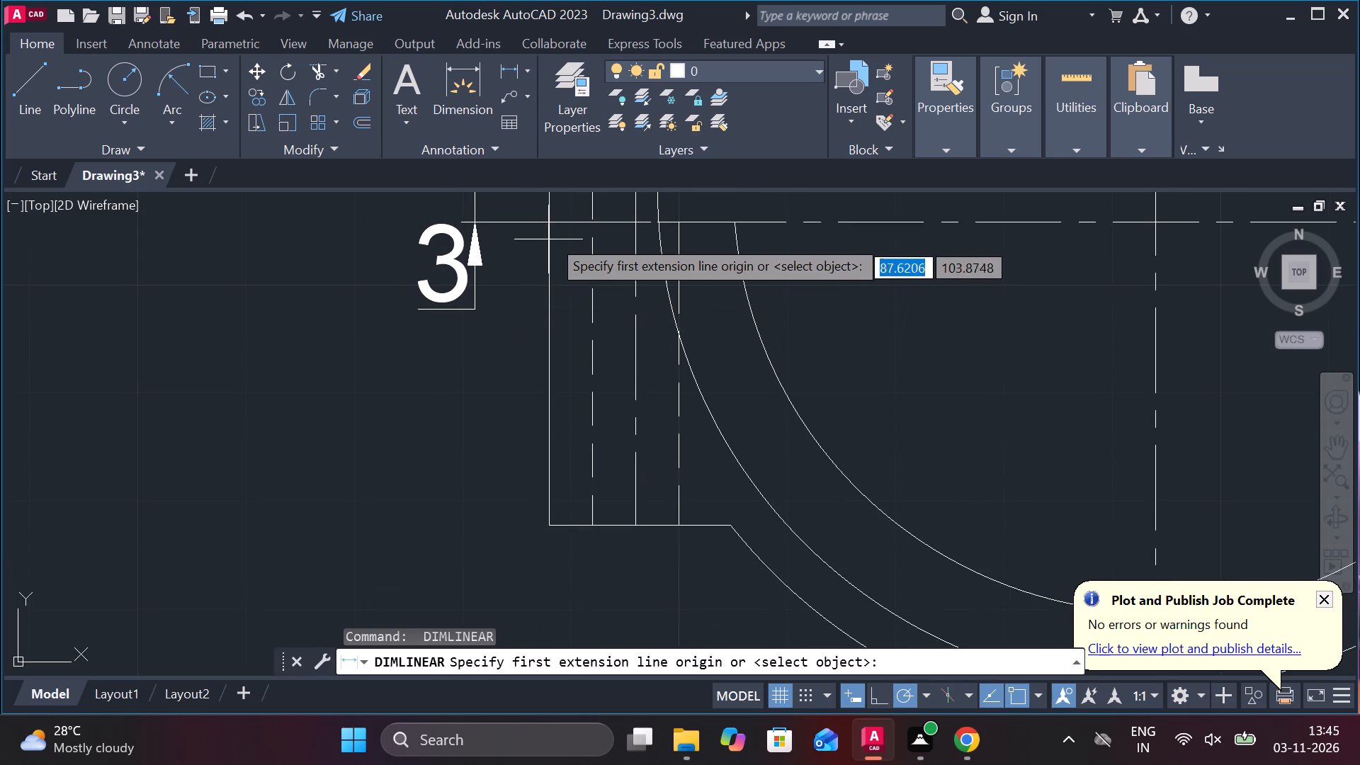
pyautogui.click(551, 225)
pyautogui.click(550, 515)
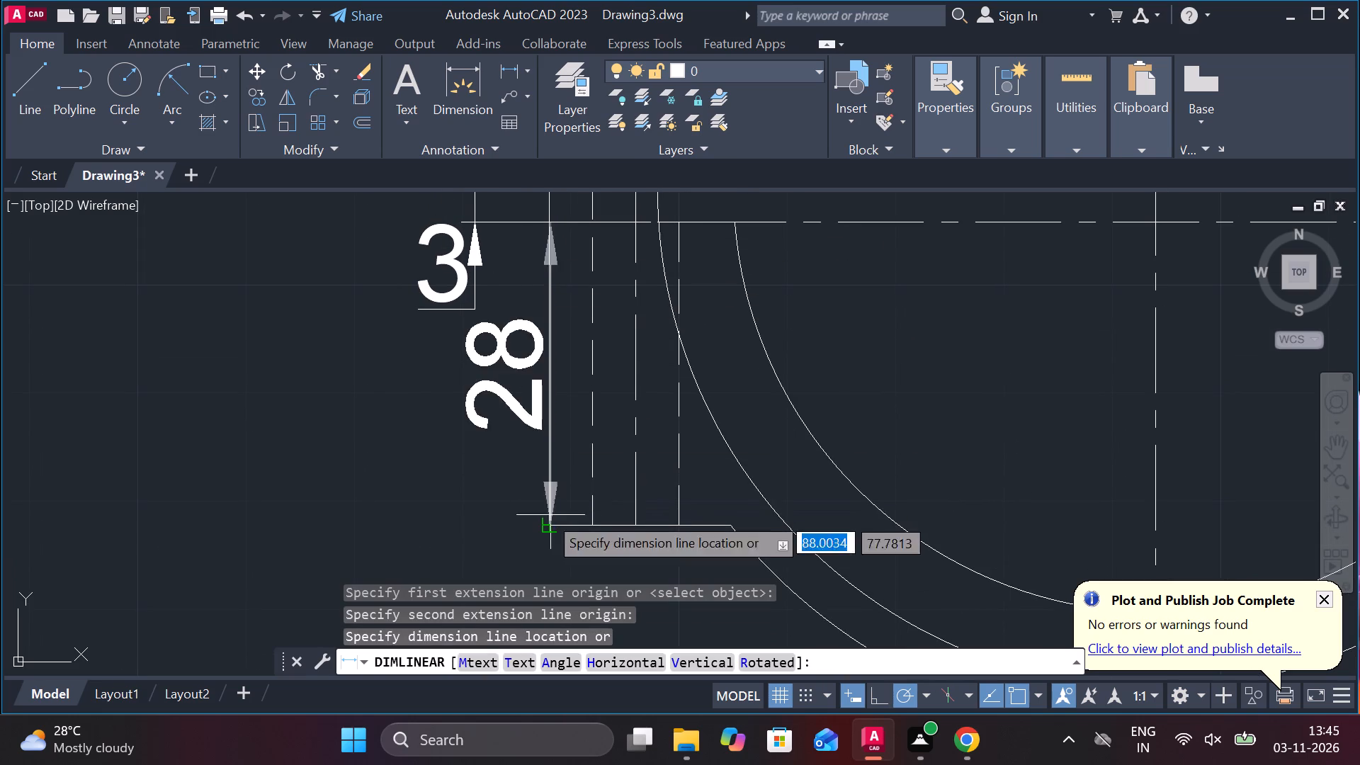
pyautogui.click(378, 393)
# Dimension the horizontal distance from the left flange's outer edge to its hole centre line, placed below the flange.
pyautogui.scroll(-1, 465, 397)
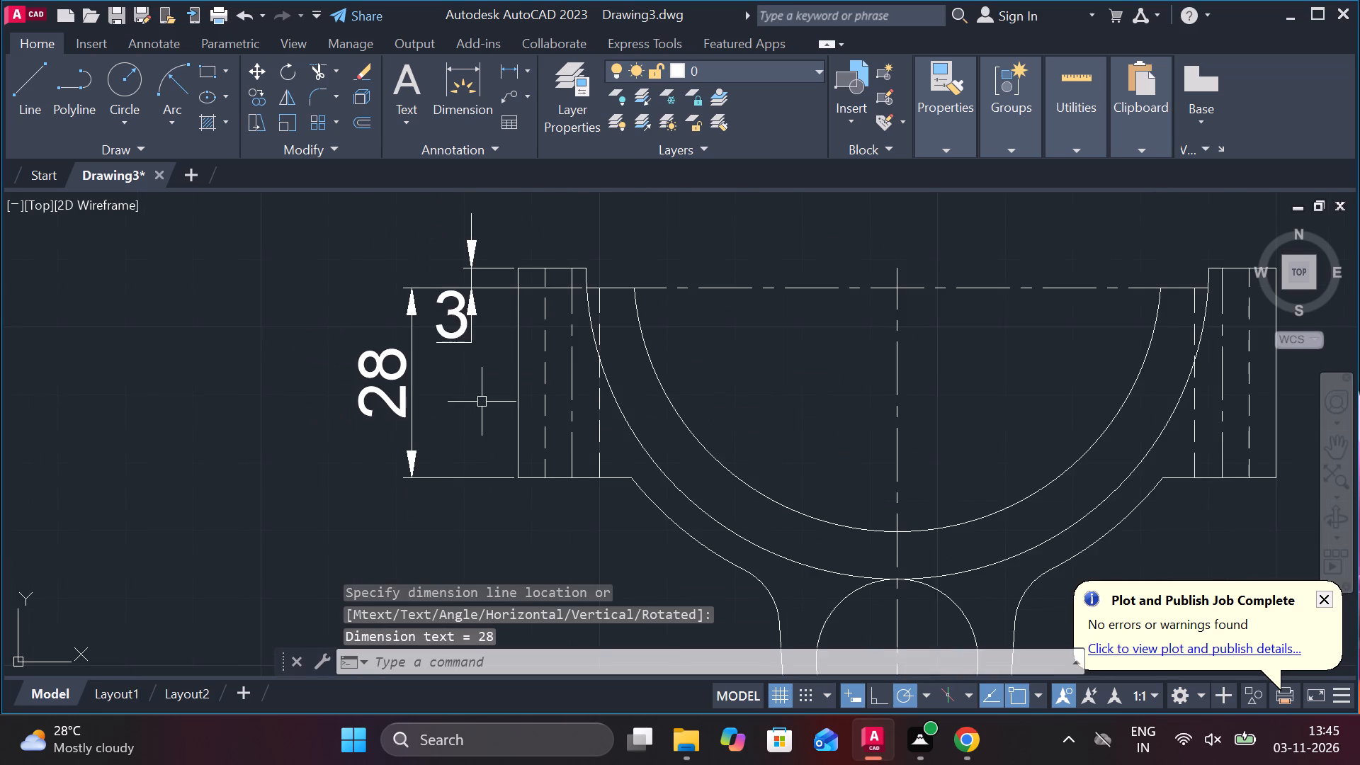
pyautogui.moveTo(510, 452); pyautogui.dragTo(455, 436, button='middle')
pyautogui.press('space')
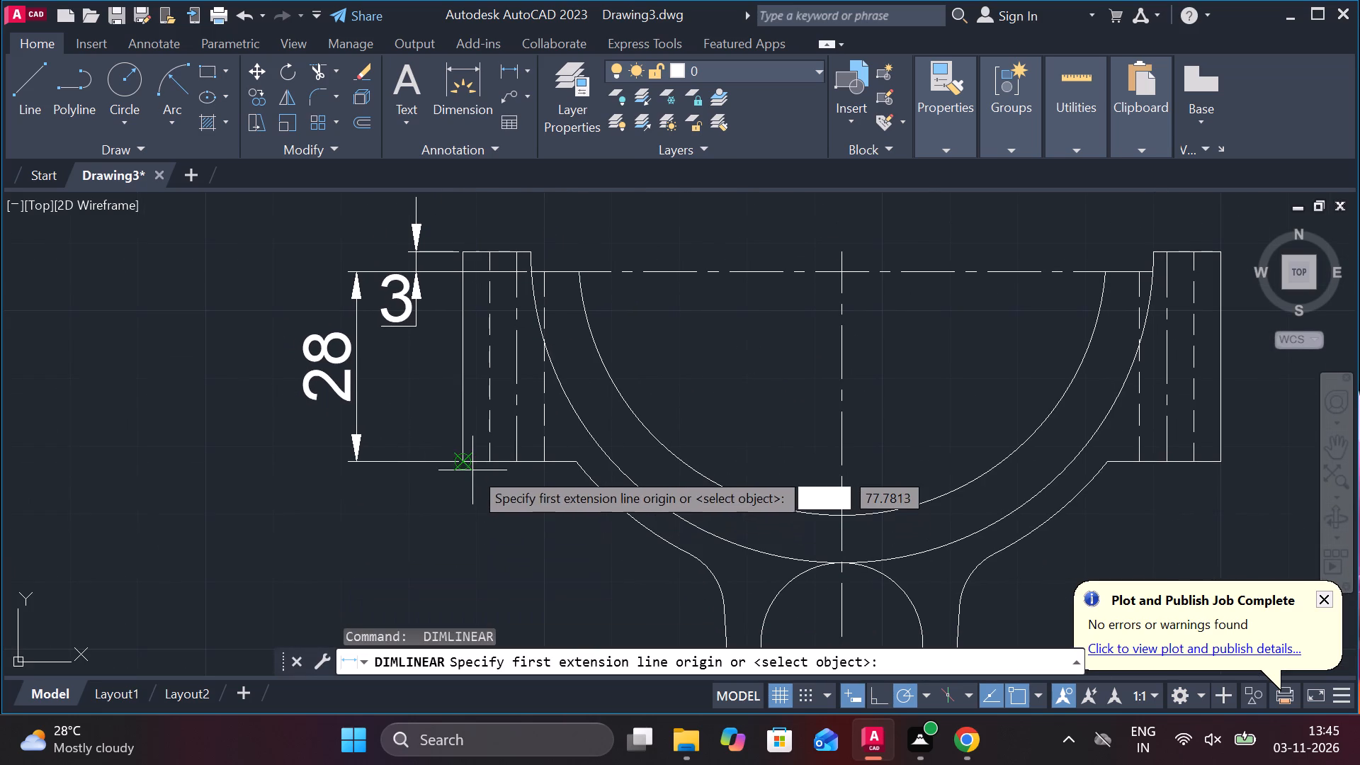
pyautogui.click(472, 470)
pyautogui.click(518, 468)
pyautogui.moveTo(513, 515); pyautogui.dragTo(516, 411, button='middle')
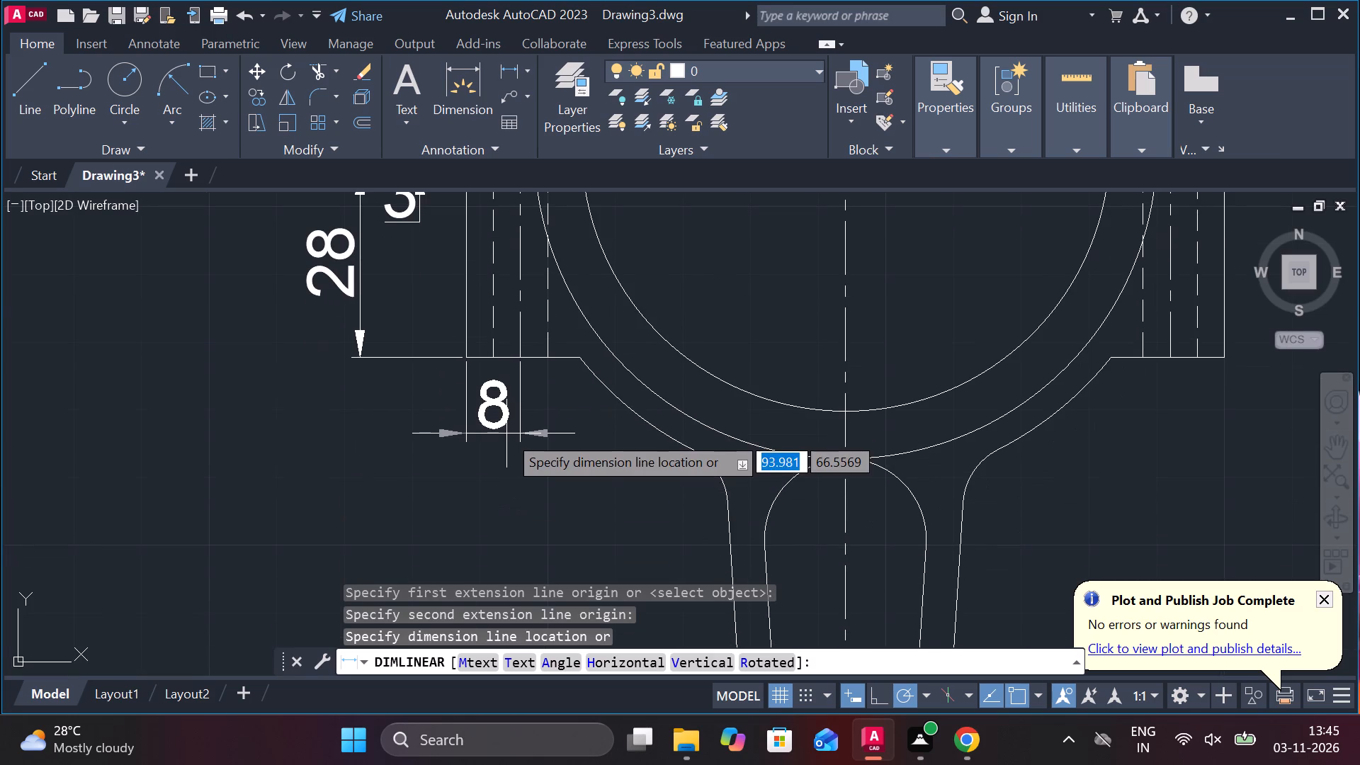
pyautogui.click(506, 443)
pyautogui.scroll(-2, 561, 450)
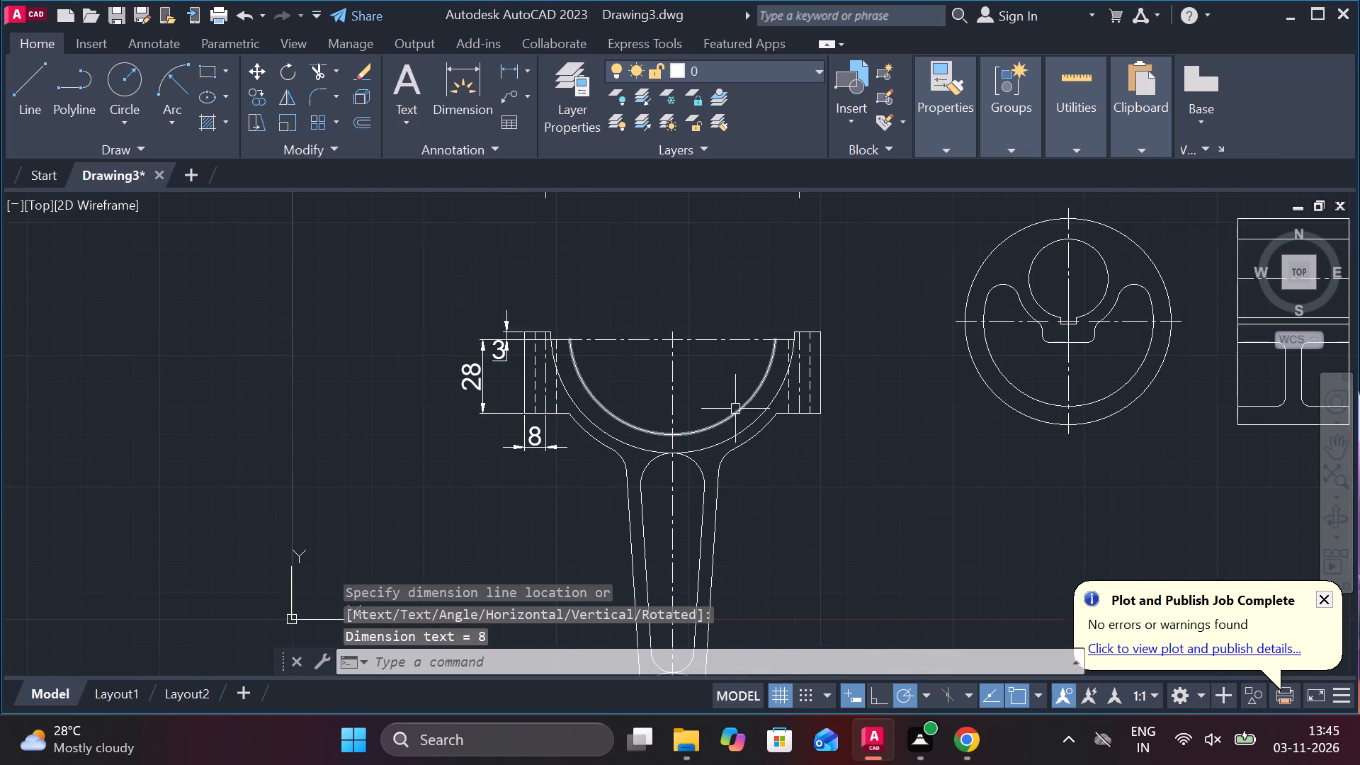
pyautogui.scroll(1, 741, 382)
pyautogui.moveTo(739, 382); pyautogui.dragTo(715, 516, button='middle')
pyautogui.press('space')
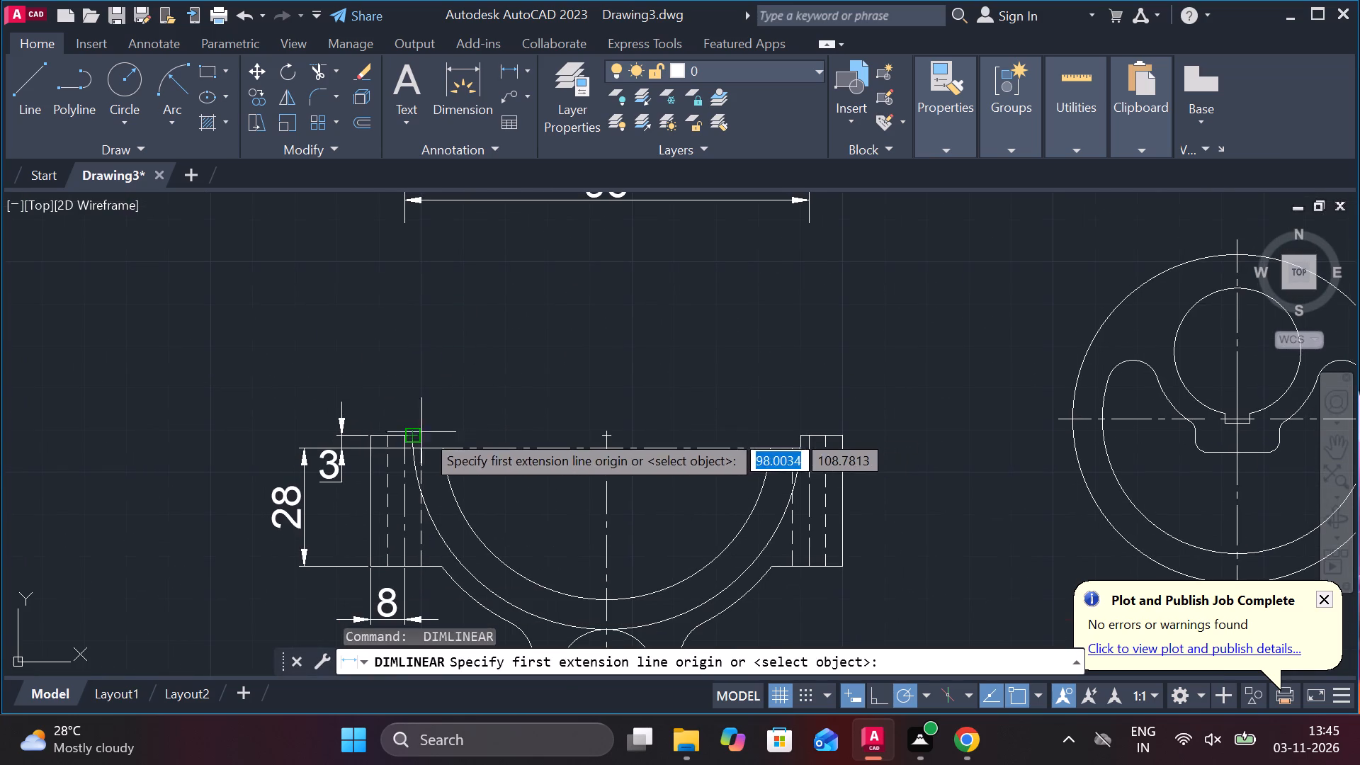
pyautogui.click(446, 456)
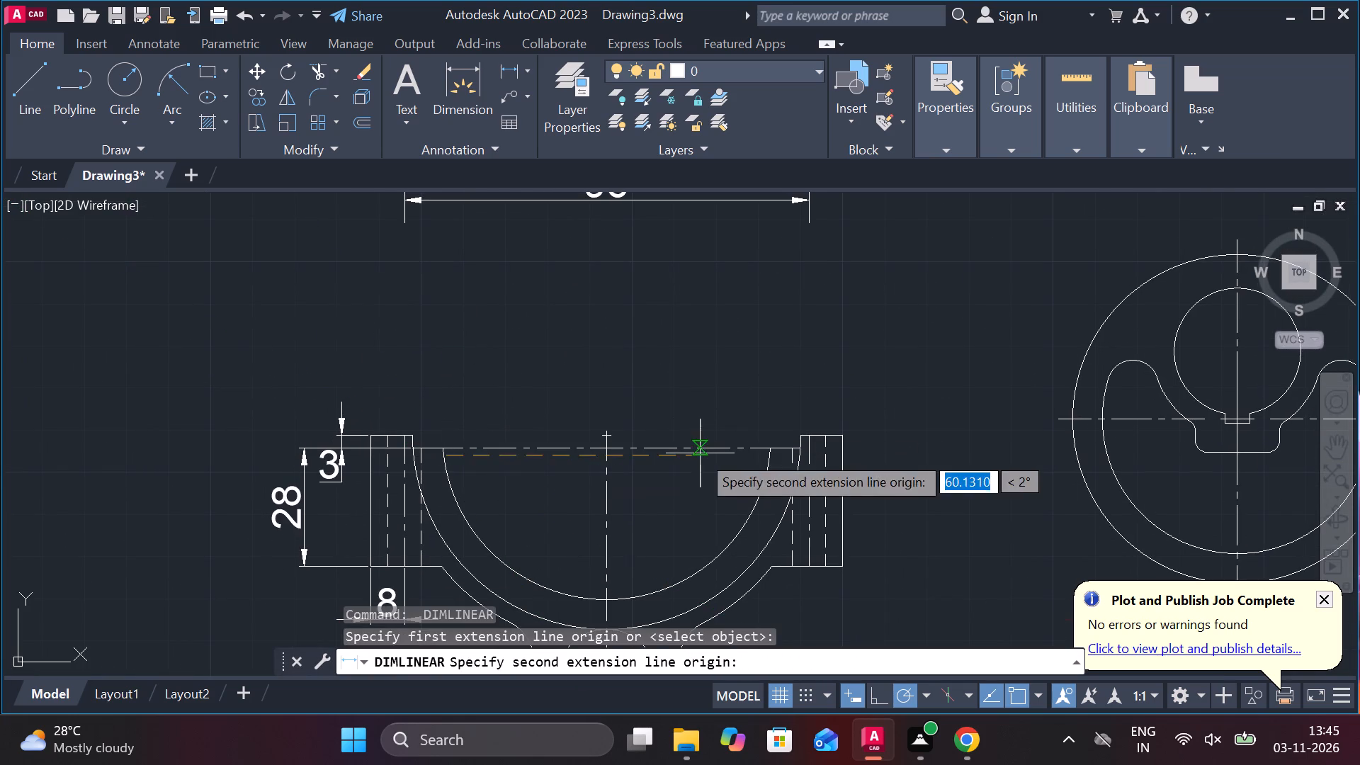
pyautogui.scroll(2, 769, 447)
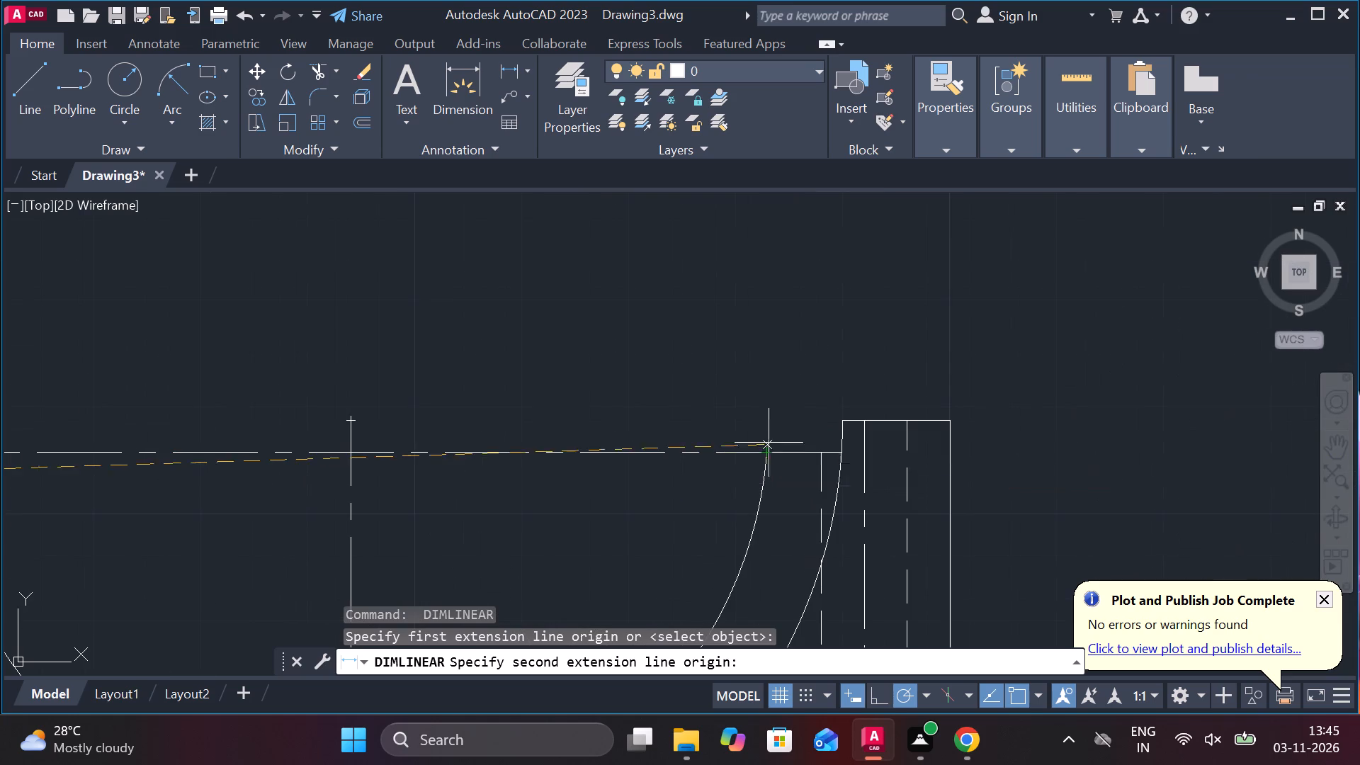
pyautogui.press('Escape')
# Dimension the half ring's inner width between the inner arc's two ends, placed just above the centre line.
pyautogui.scroll(-2, 772, 437)
pyautogui.press('space')
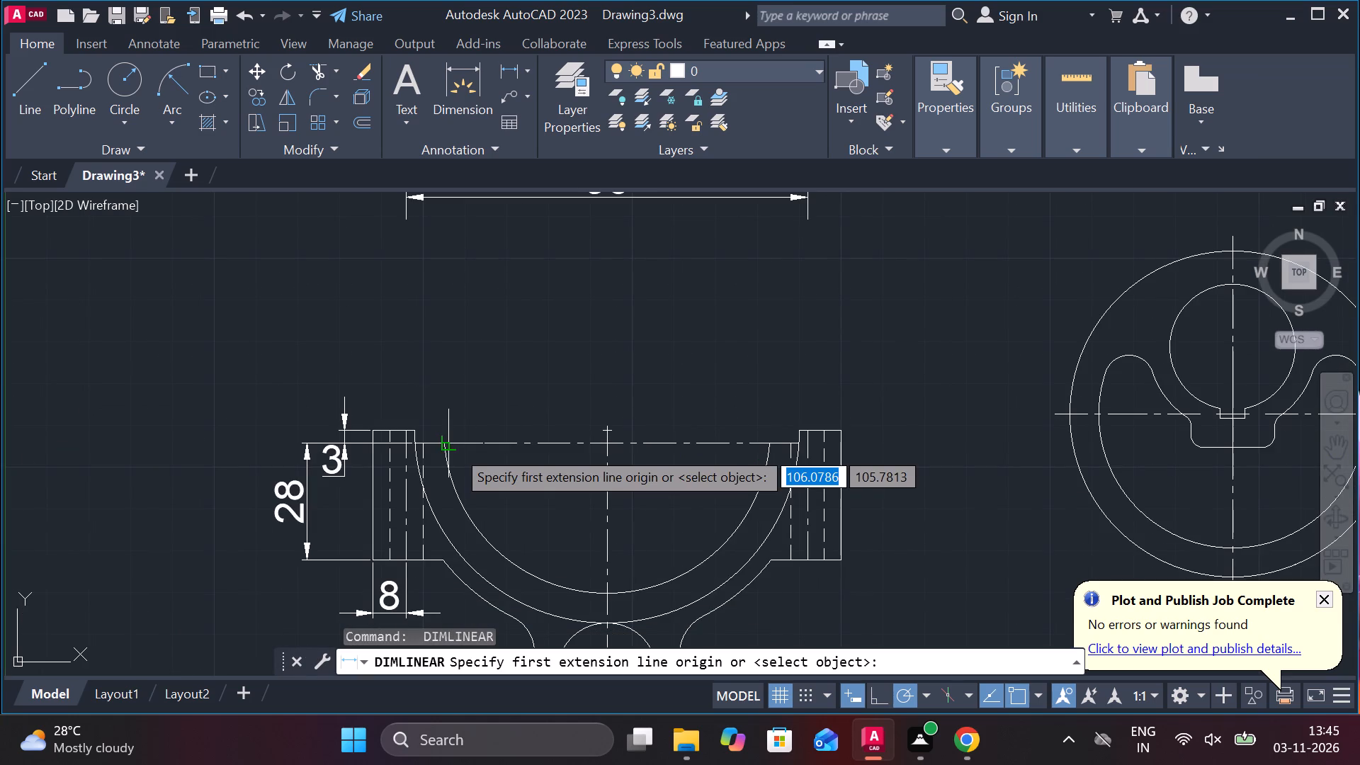
pyautogui.scroll(3, 444, 443)
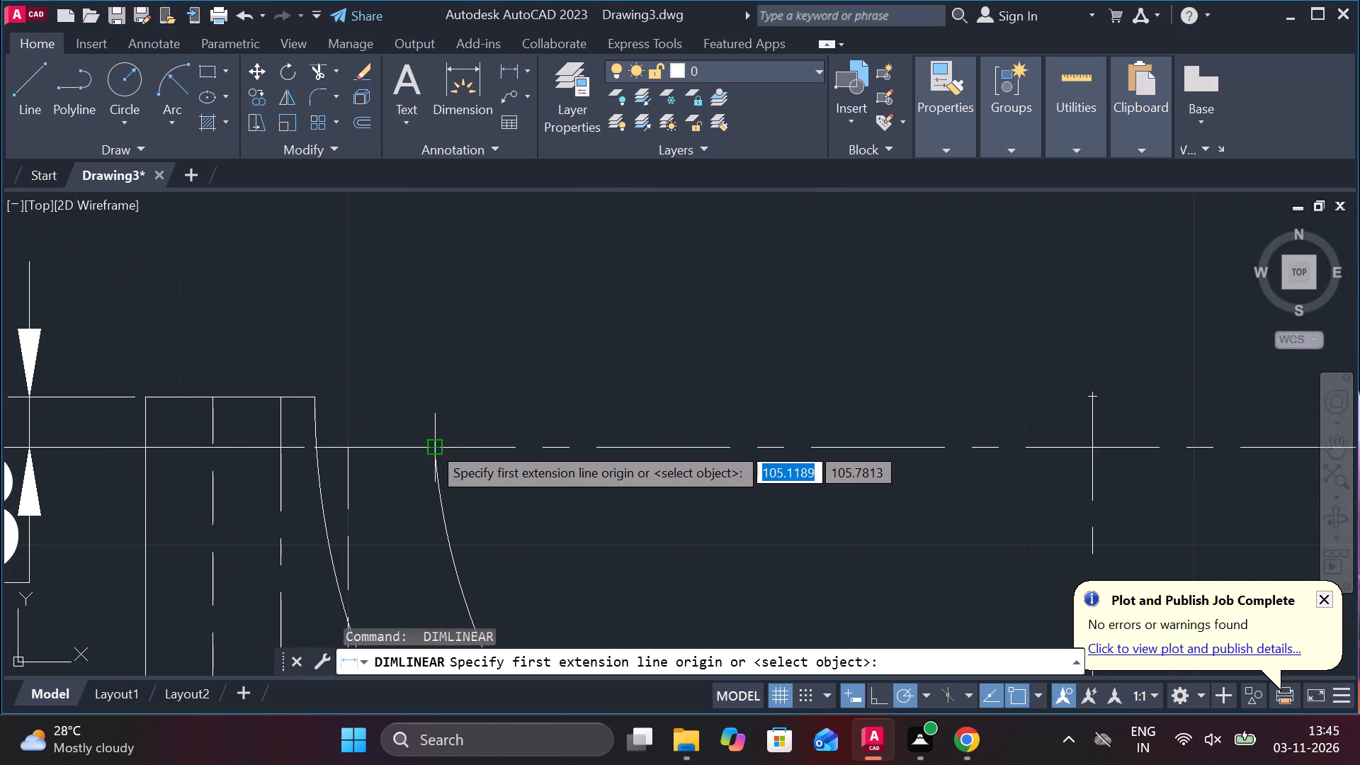
pyautogui.click(431, 444)
pyautogui.scroll(-3, 431, 444)
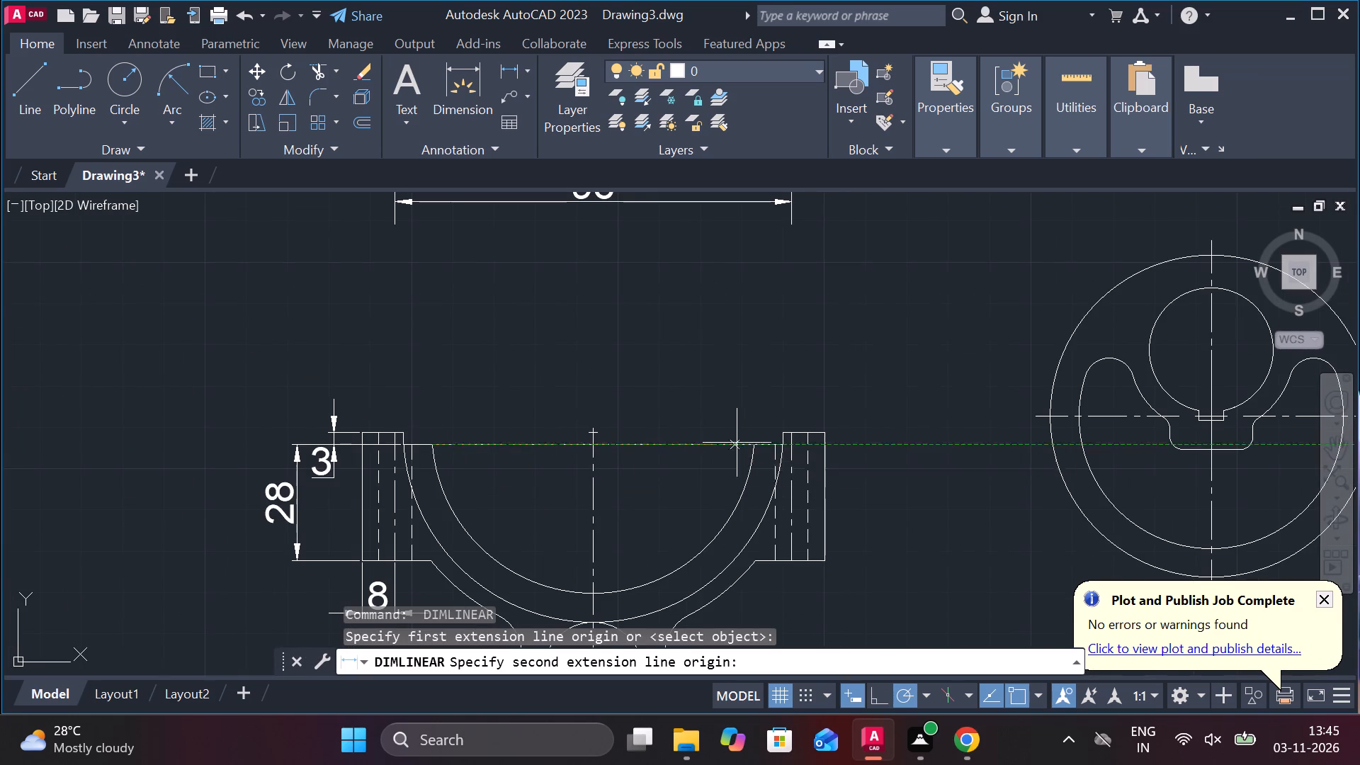
pyautogui.click(747, 446)
pyautogui.scroll(2, 627, 429)
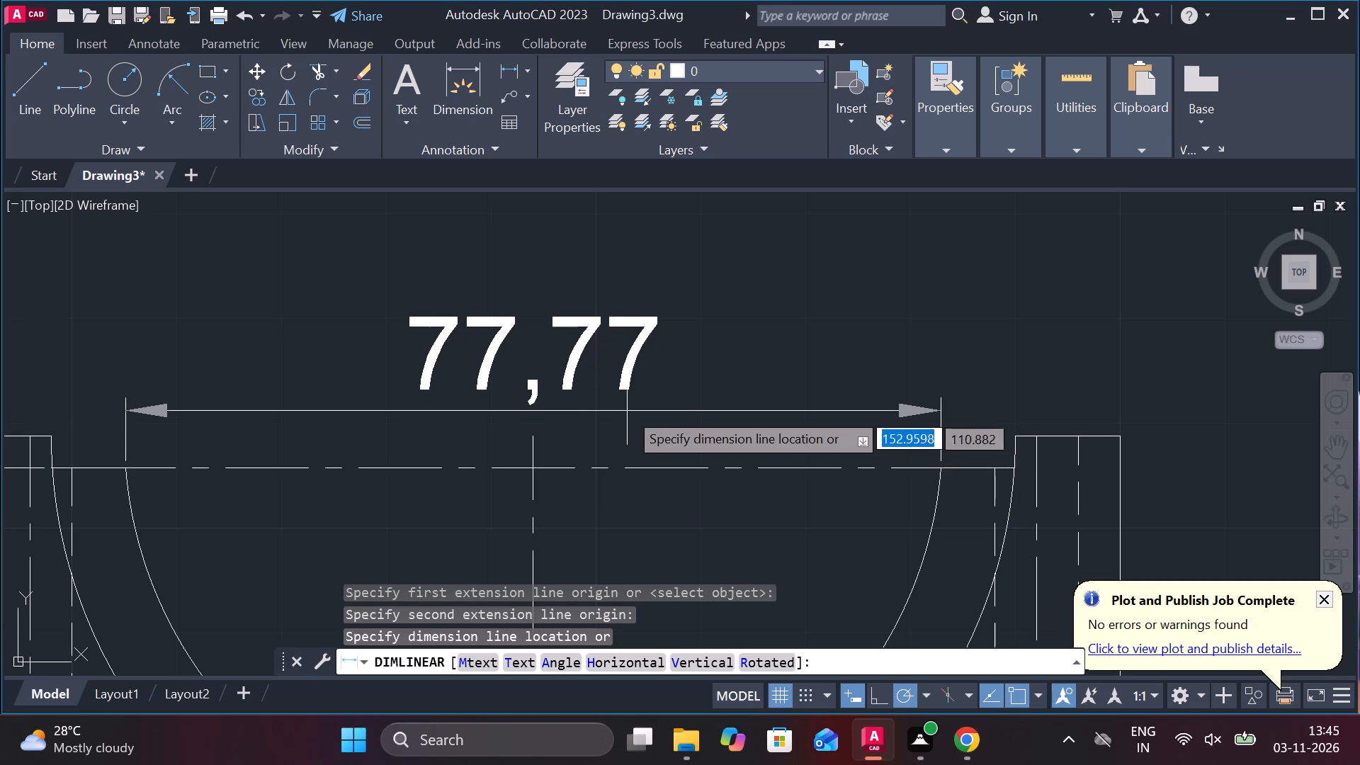
pyautogui.click(627, 403)
pyautogui.press('Escape')
# Replace the text of the half ring's inner width dimension with Ø78.
pyautogui.doubleClick(626, 365)
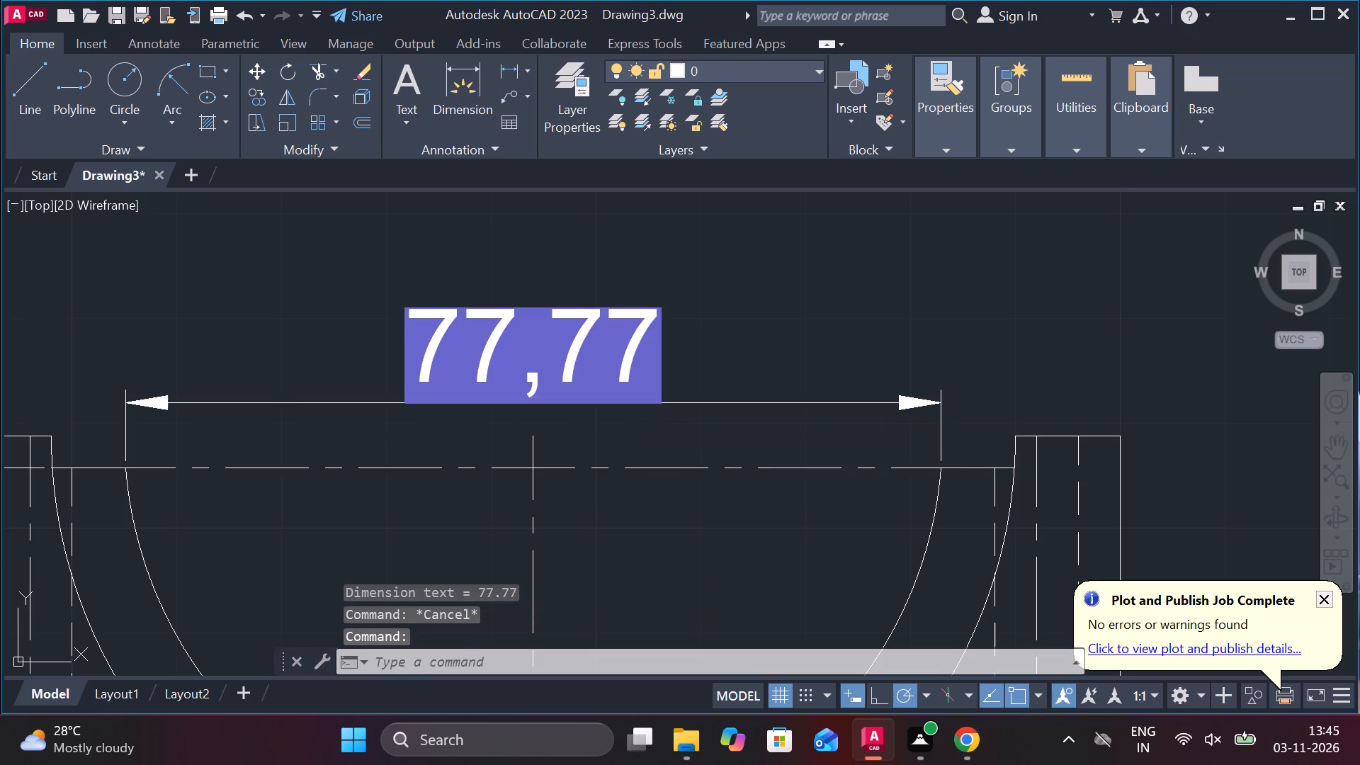
pyautogui.write('78')
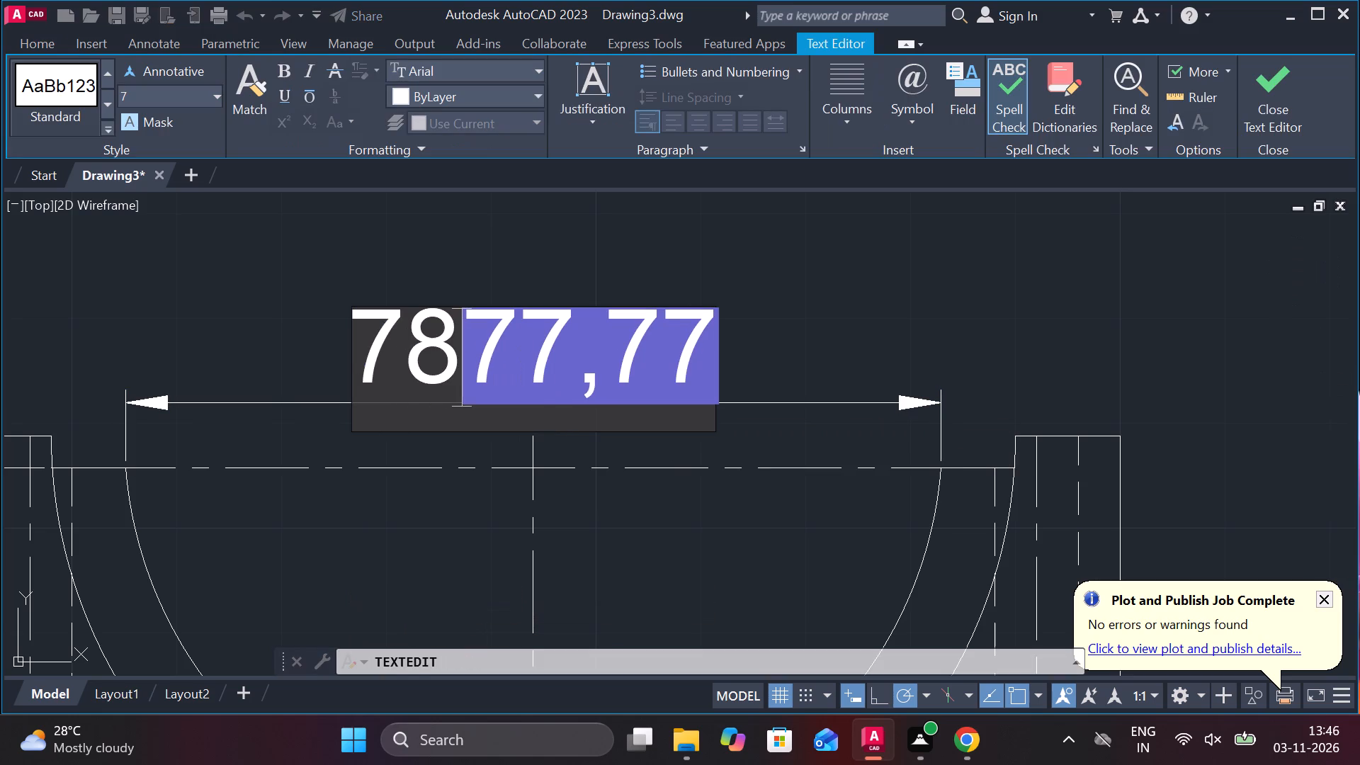
pyautogui.press('Right')
pyautogui.press('BackSpace')
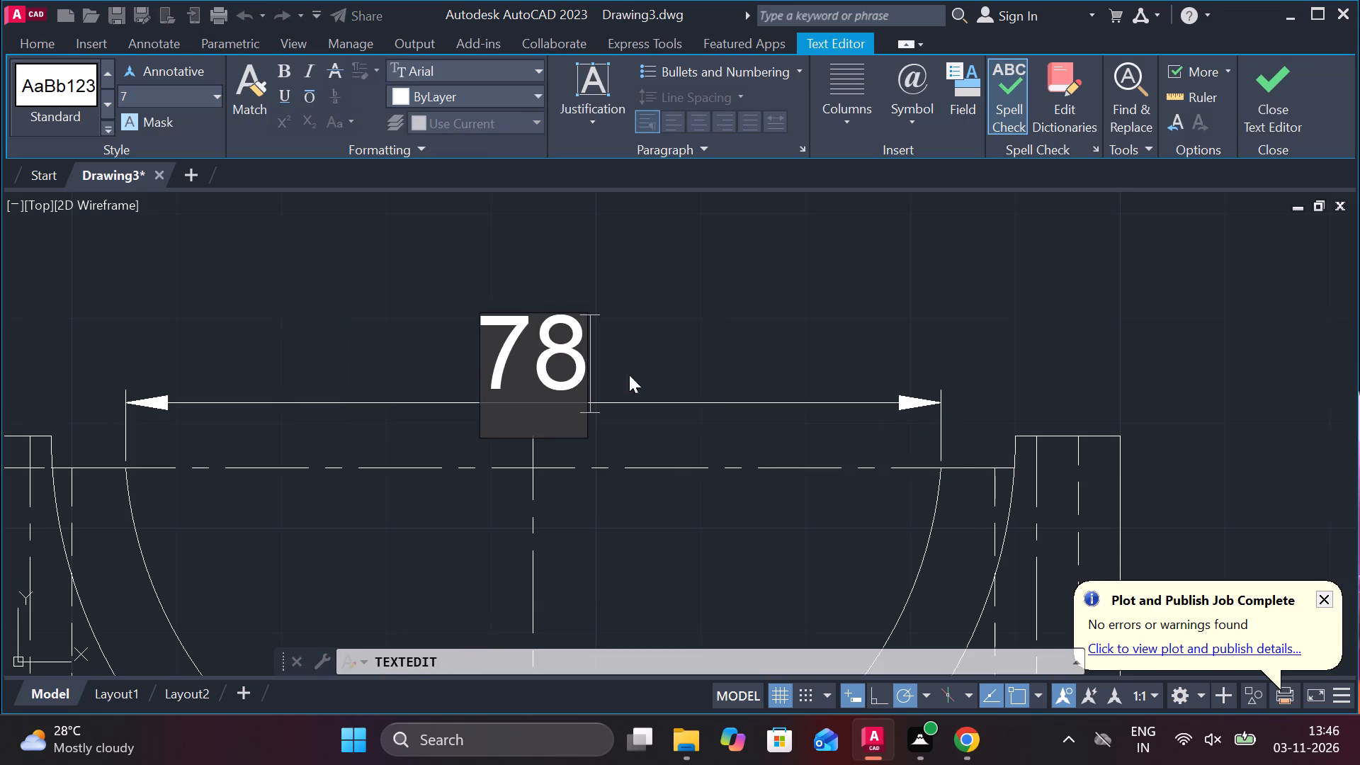
pyautogui.click(503, 359)
pyautogui.click(910, 112)
pyautogui.click(948, 205)
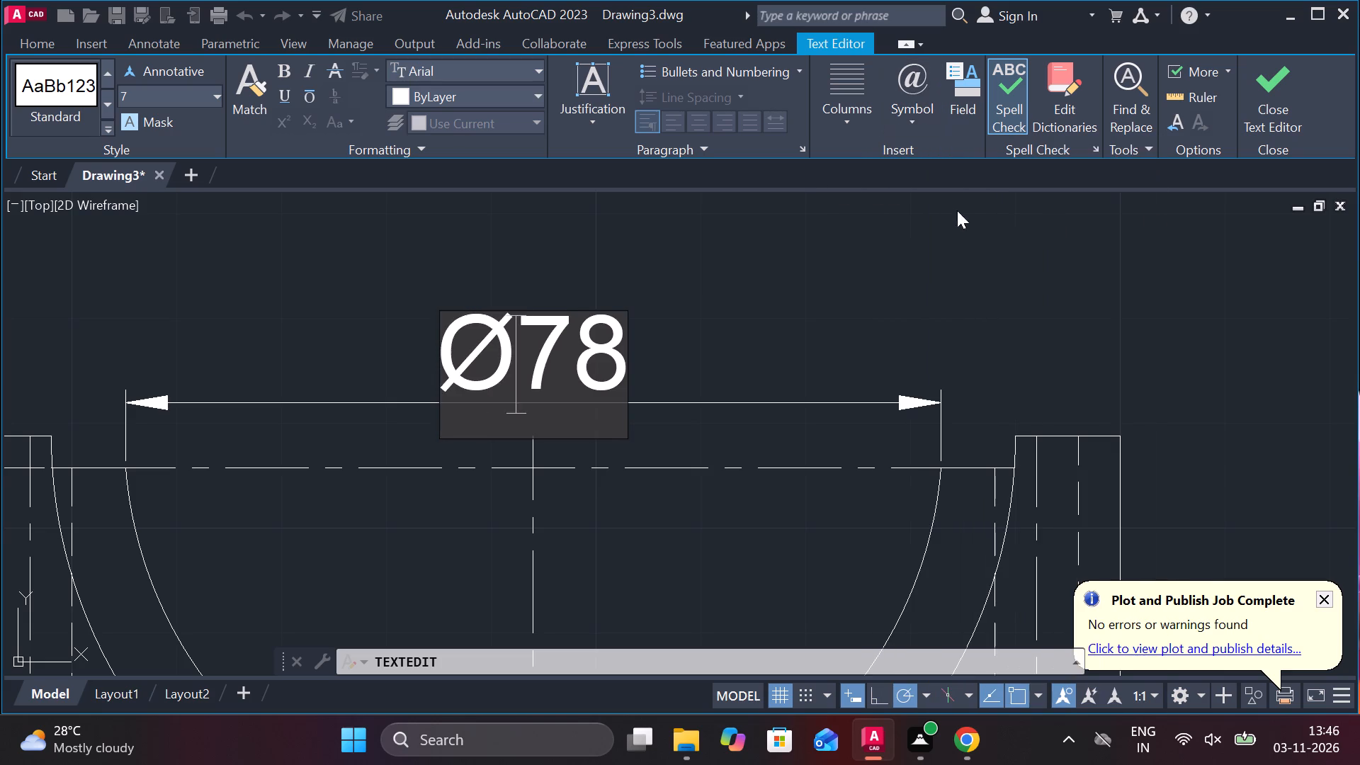
pyautogui.click(1266, 113)
pyautogui.scroll(-2, 685, 437)
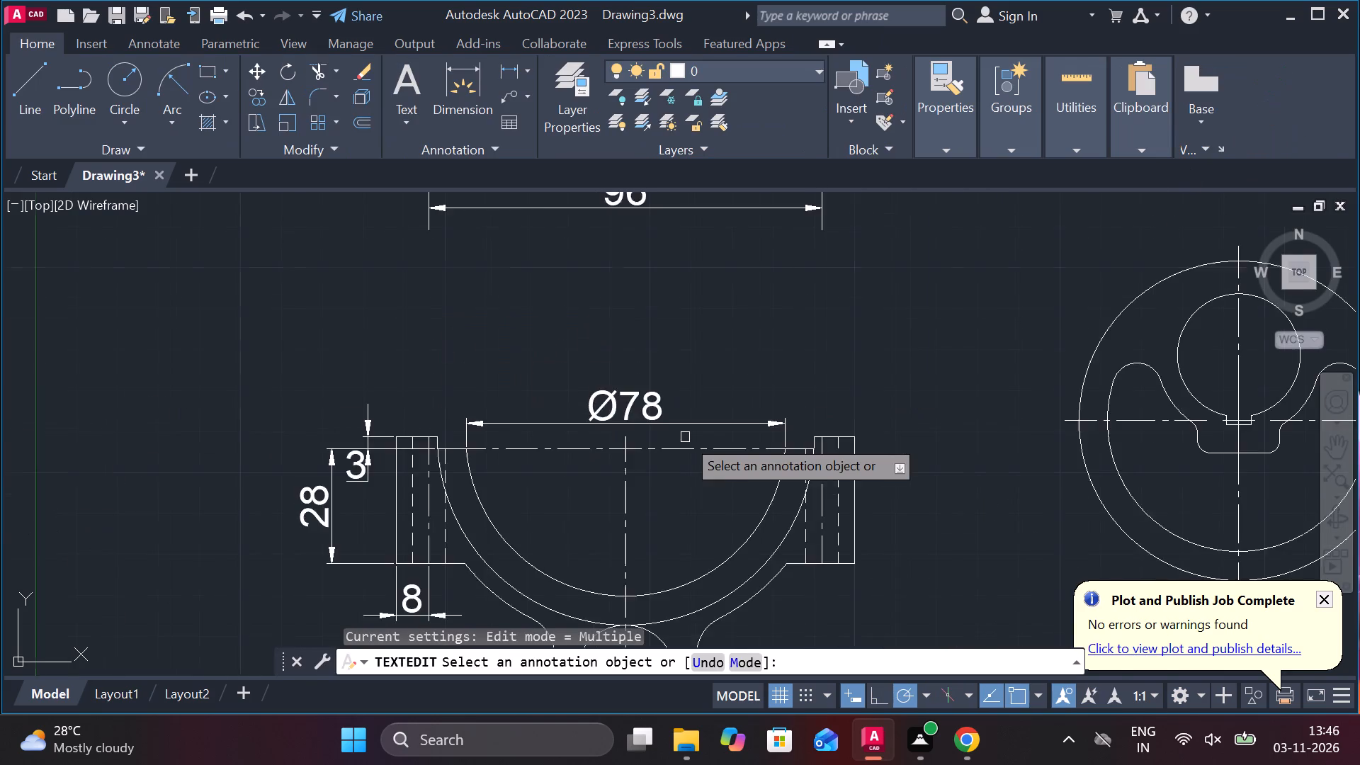
pyautogui.scroll(-1, 685, 437)
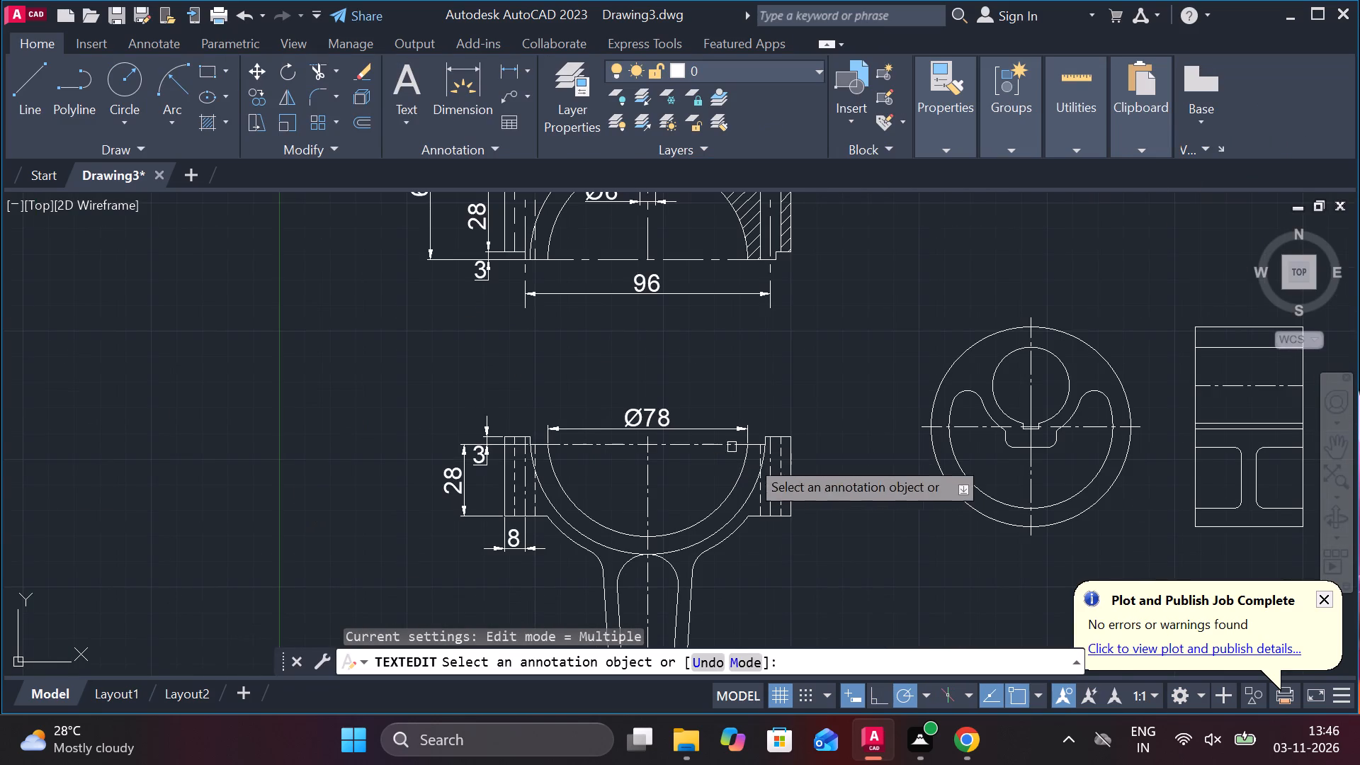
pyautogui.moveTo(802, 495); pyautogui.dragTo(778, 399, button='middle')
pyautogui.scroll(1, 782, 436)
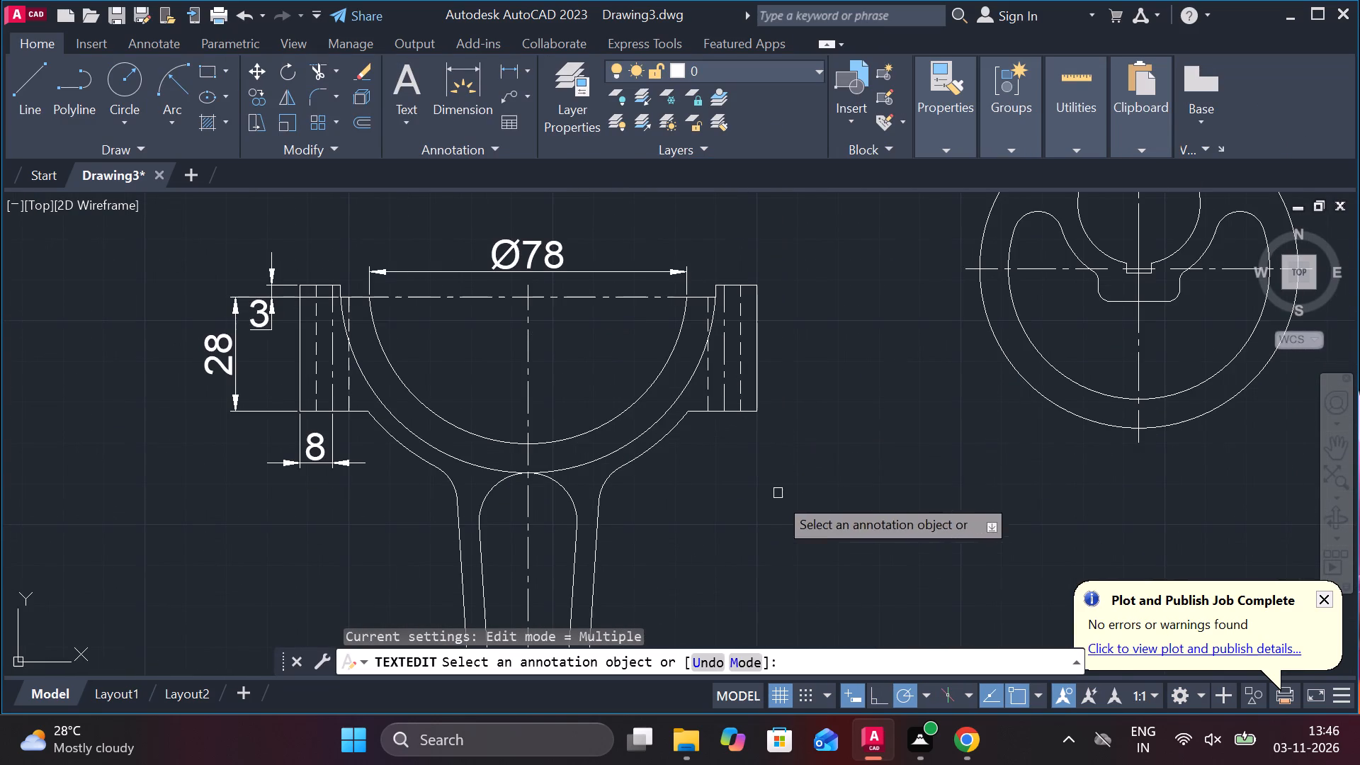
pyautogui.press('Escape')
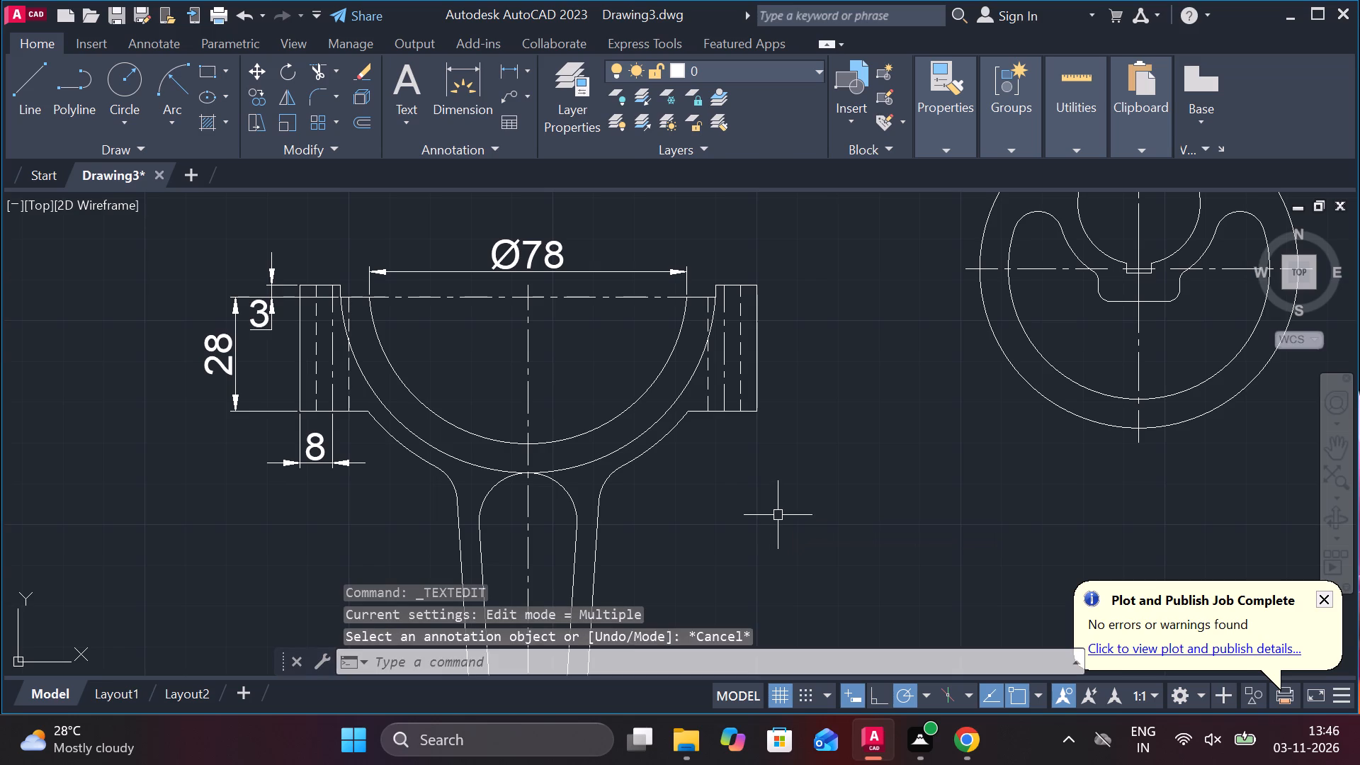
# Add a radius dimension to the fillet where the half ring meets the arm's left edge, placed outside the arm.
pyautogui.moveTo(695, 501); pyautogui.dragTo(794, 387, button='middle')
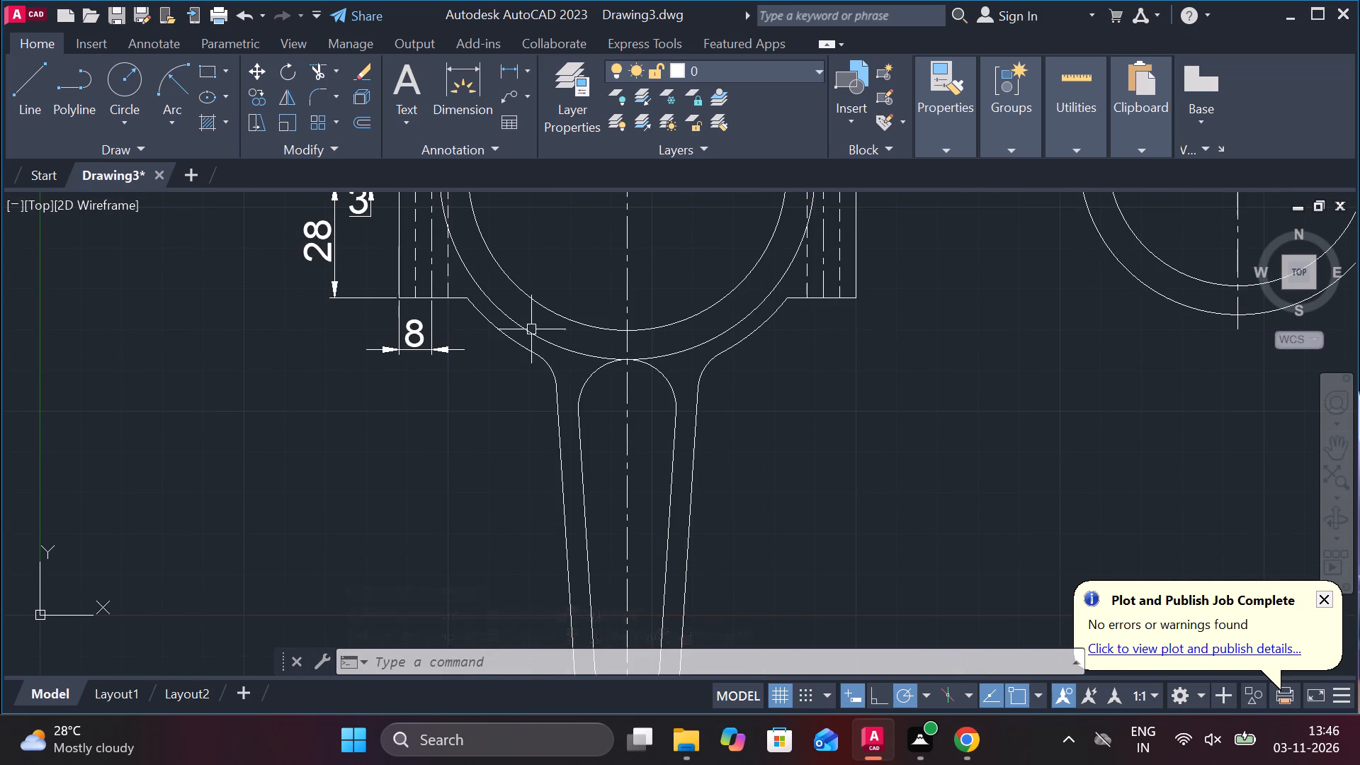
pyautogui.scroll(2, 473, 319)
pyautogui.scroll(-3, 473, 319)
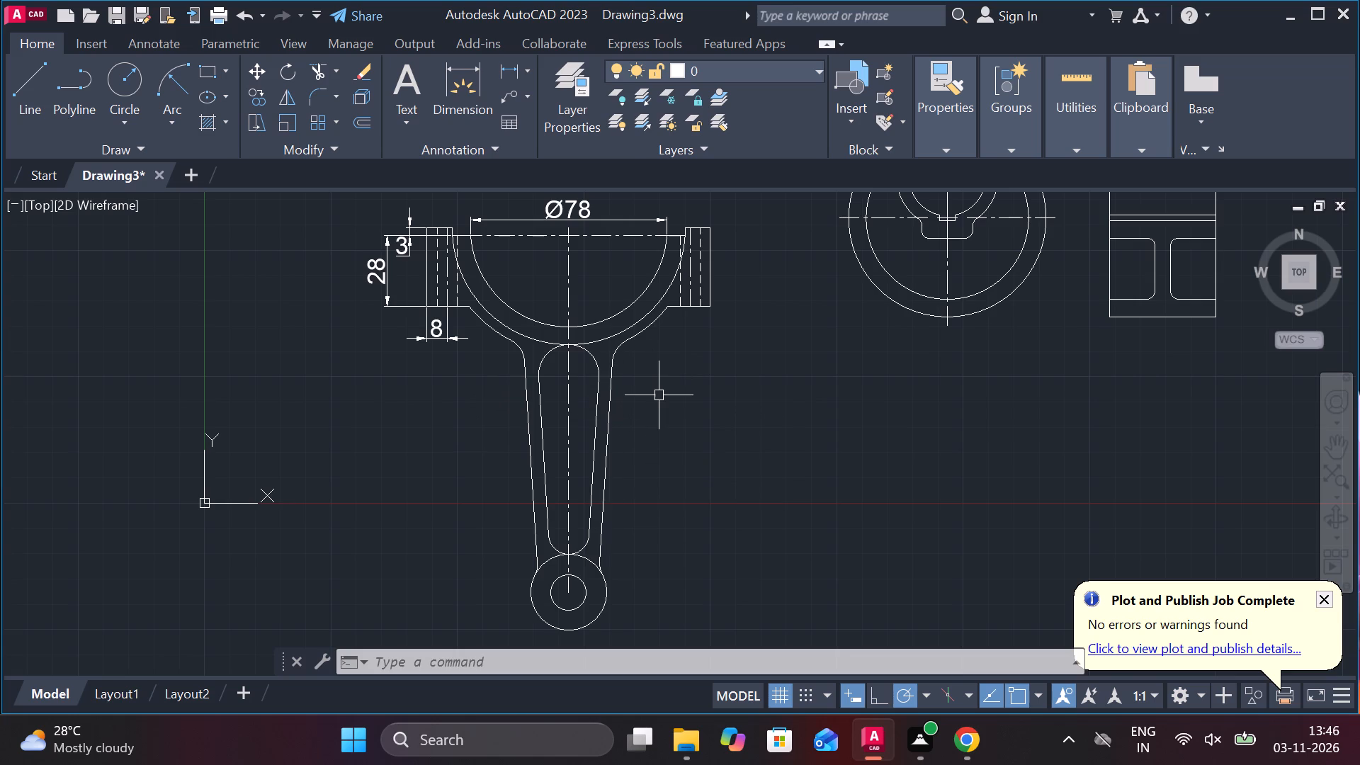
pyautogui.click(527, 66)
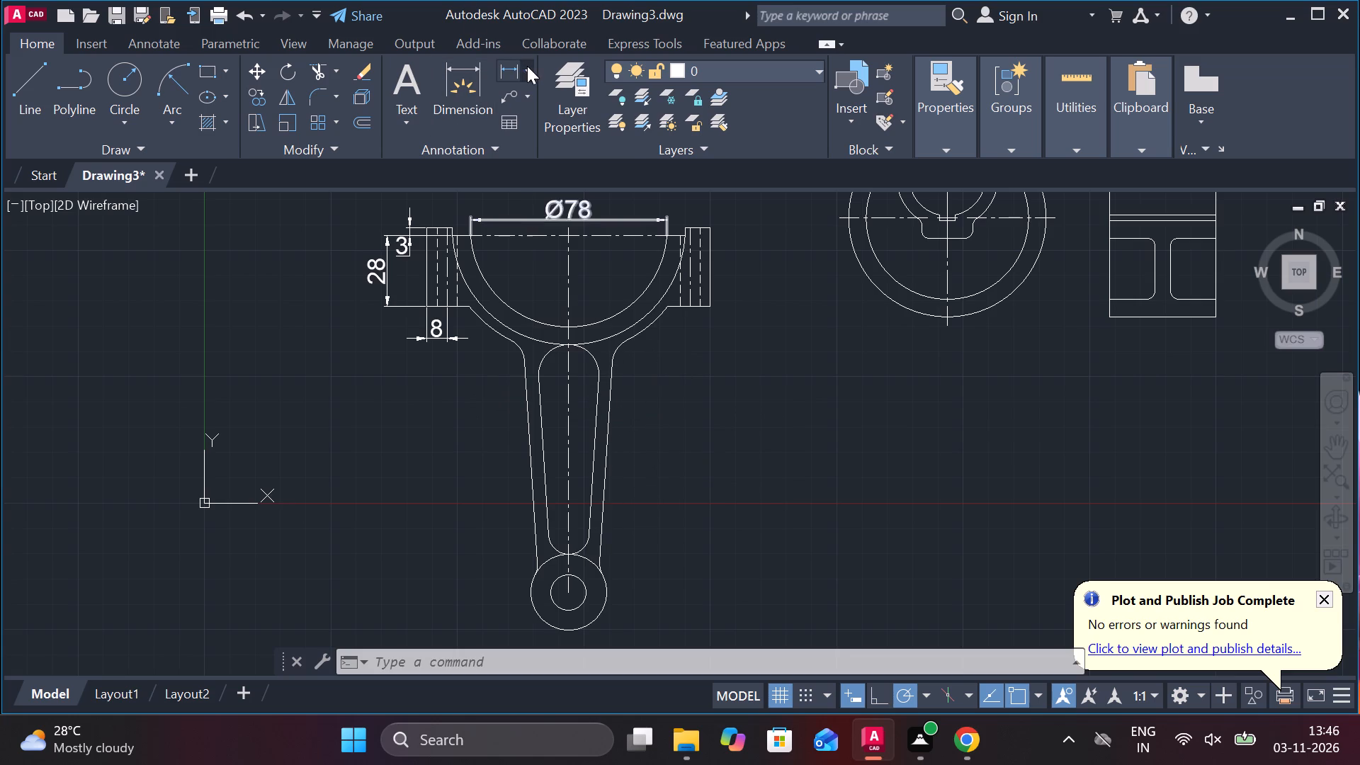
pyautogui.click(552, 289)
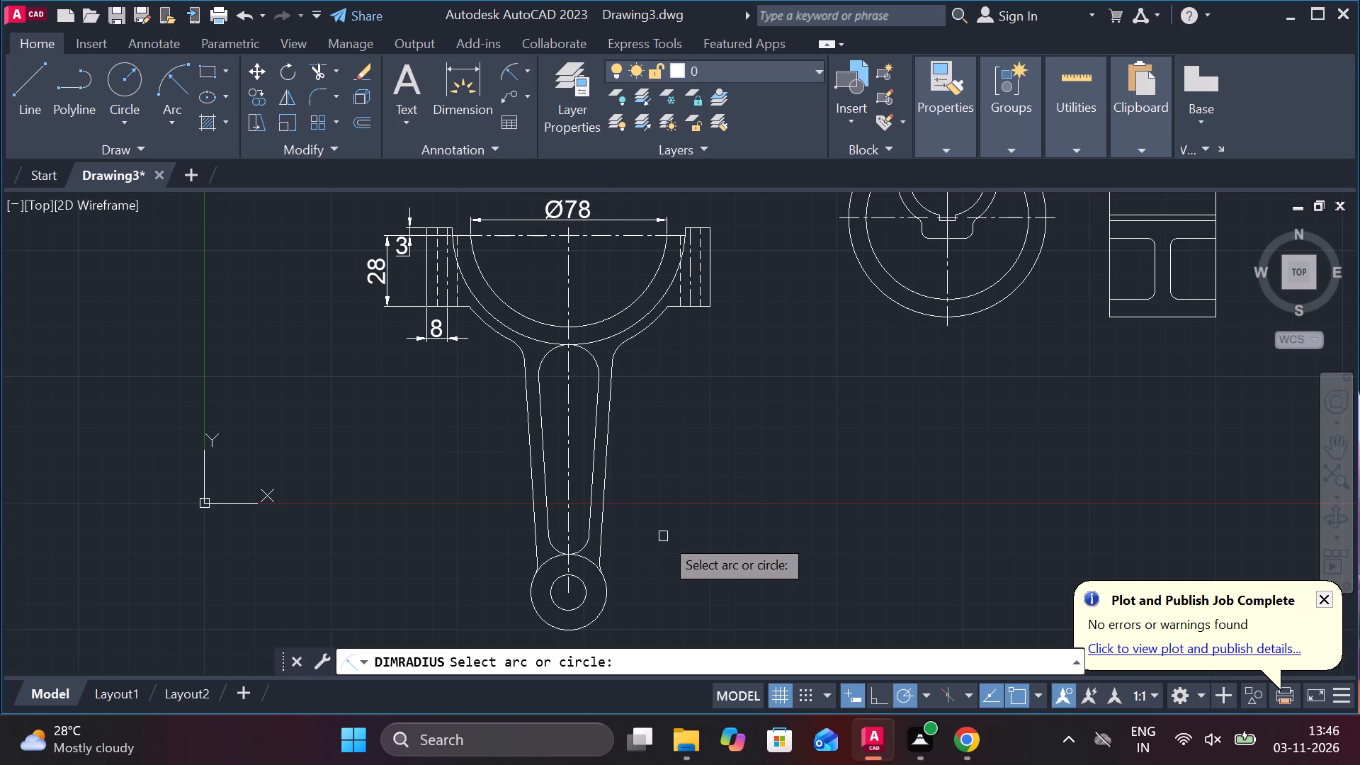
pyautogui.scroll(1, 664, 509)
pyautogui.middleClick(664, 509)
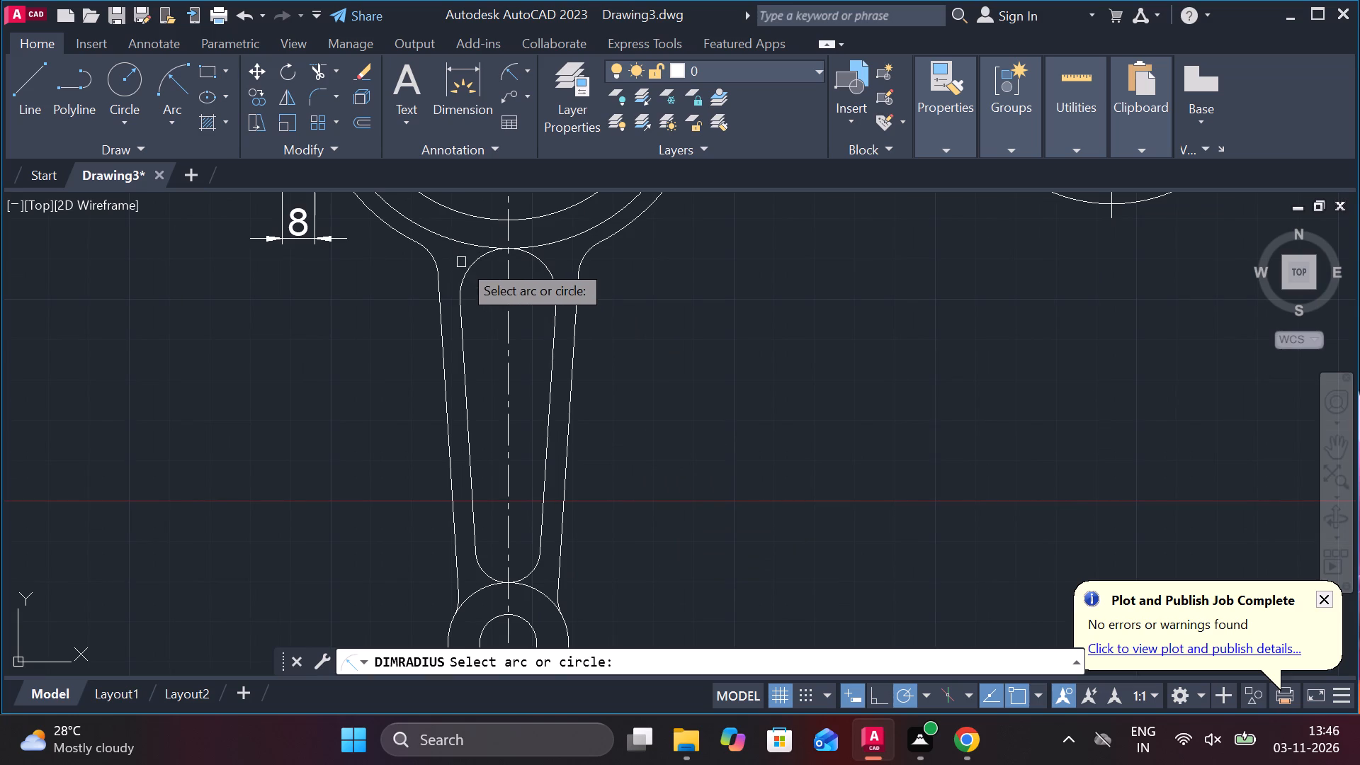
pyautogui.click(436, 259)
pyautogui.click(416, 256)
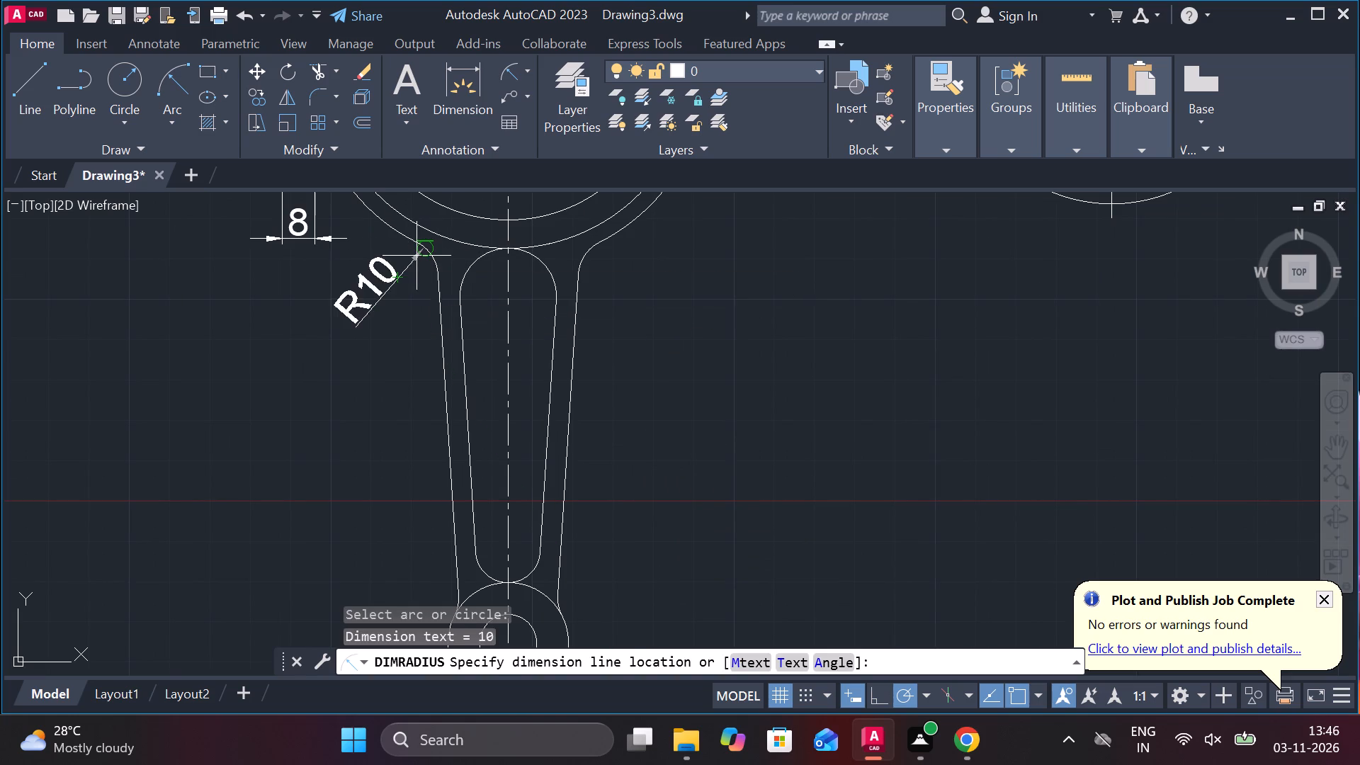
pyautogui.press('Escape')
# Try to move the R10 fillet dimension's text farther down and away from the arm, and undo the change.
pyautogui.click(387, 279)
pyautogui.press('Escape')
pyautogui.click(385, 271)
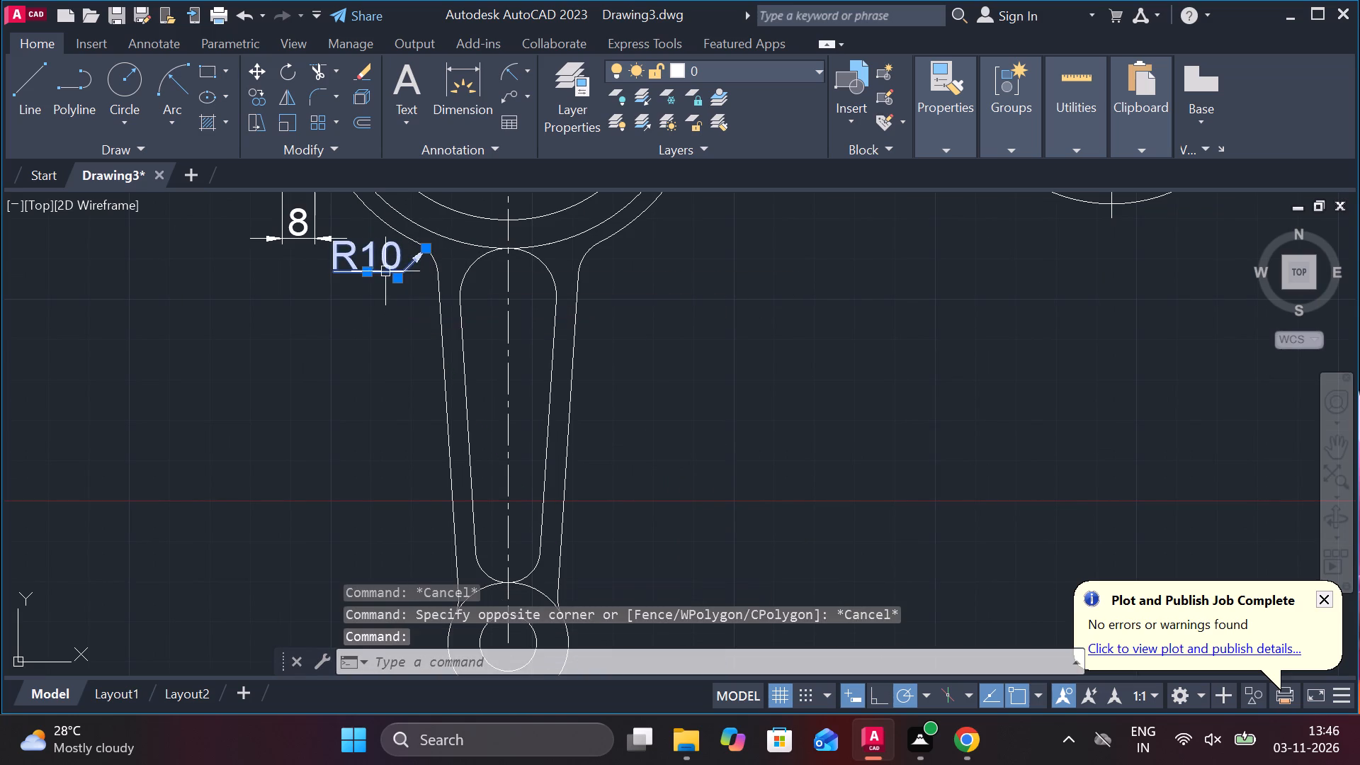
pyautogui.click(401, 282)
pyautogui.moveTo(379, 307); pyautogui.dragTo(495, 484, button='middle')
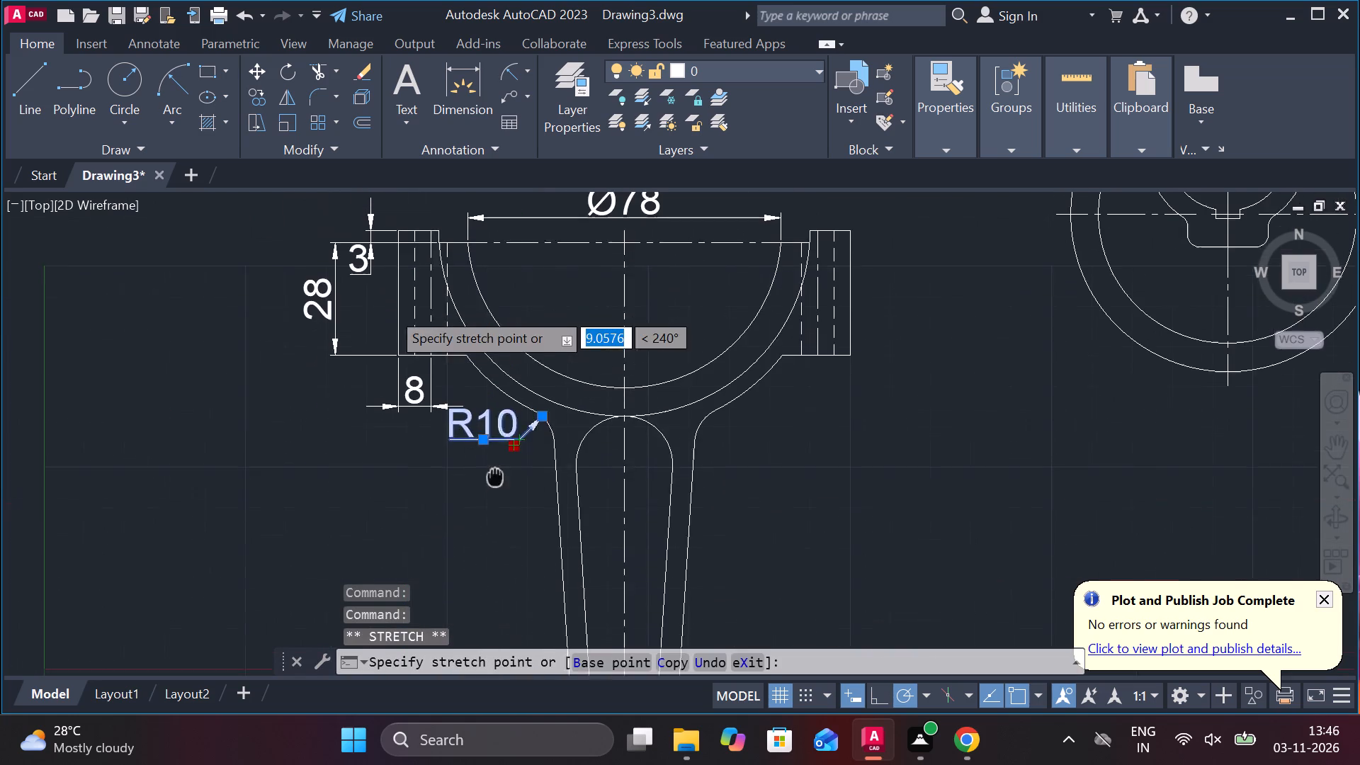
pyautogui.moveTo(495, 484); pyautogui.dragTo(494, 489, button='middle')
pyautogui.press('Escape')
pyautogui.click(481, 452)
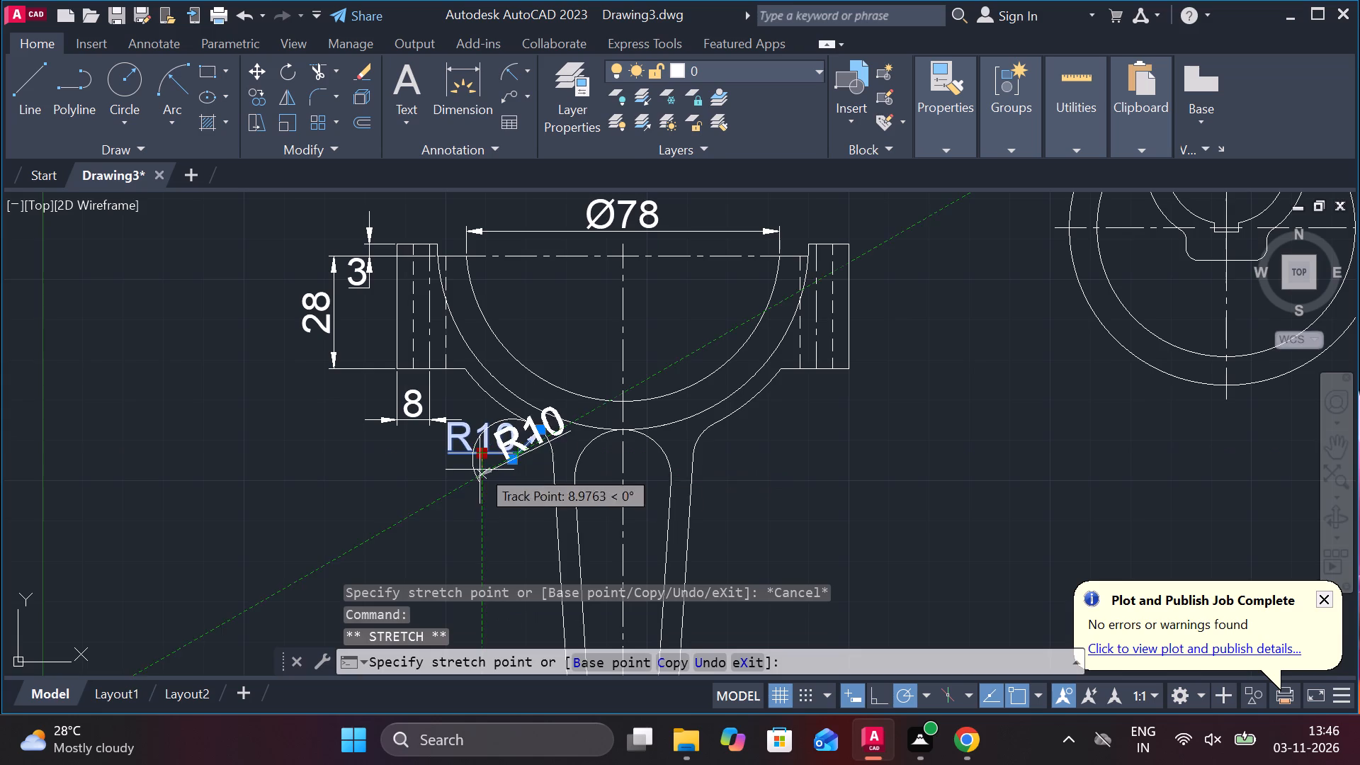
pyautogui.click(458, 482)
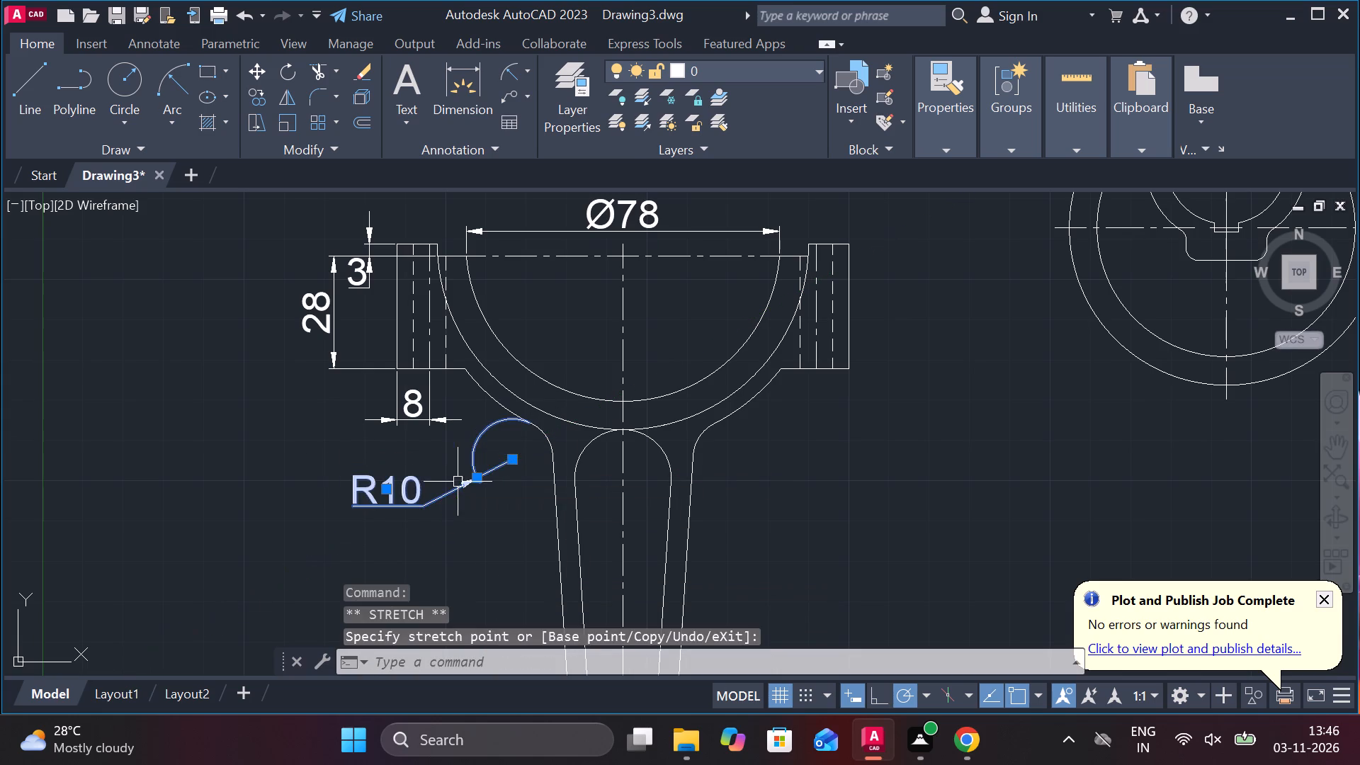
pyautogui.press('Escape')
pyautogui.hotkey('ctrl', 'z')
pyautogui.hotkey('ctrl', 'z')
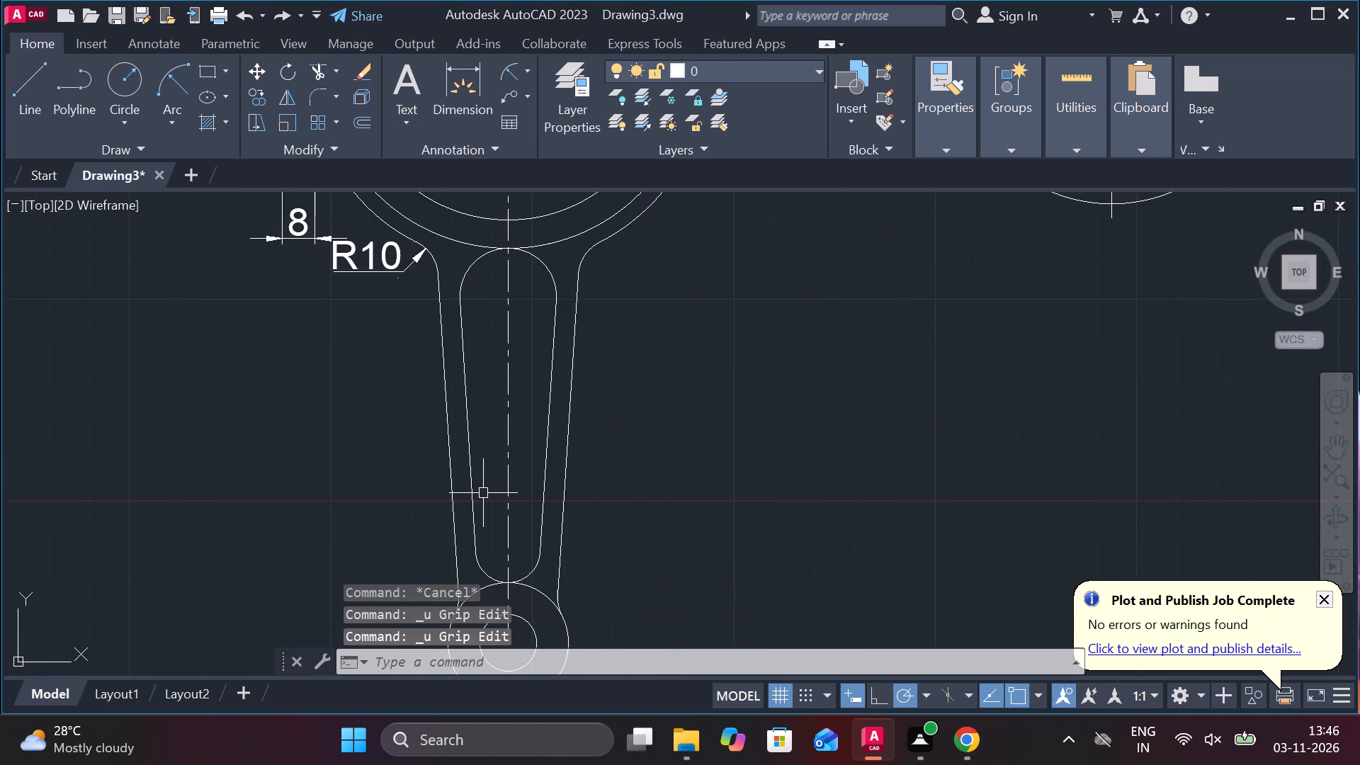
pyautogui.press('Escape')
# Move the 8 dimension below the left flange closer to the flange's bottom edge.
pyautogui.moveTo(399, 277); pyautogui.dragTo(484, 465, button='middle')
pyautogui.scroll(2, 365, 397)
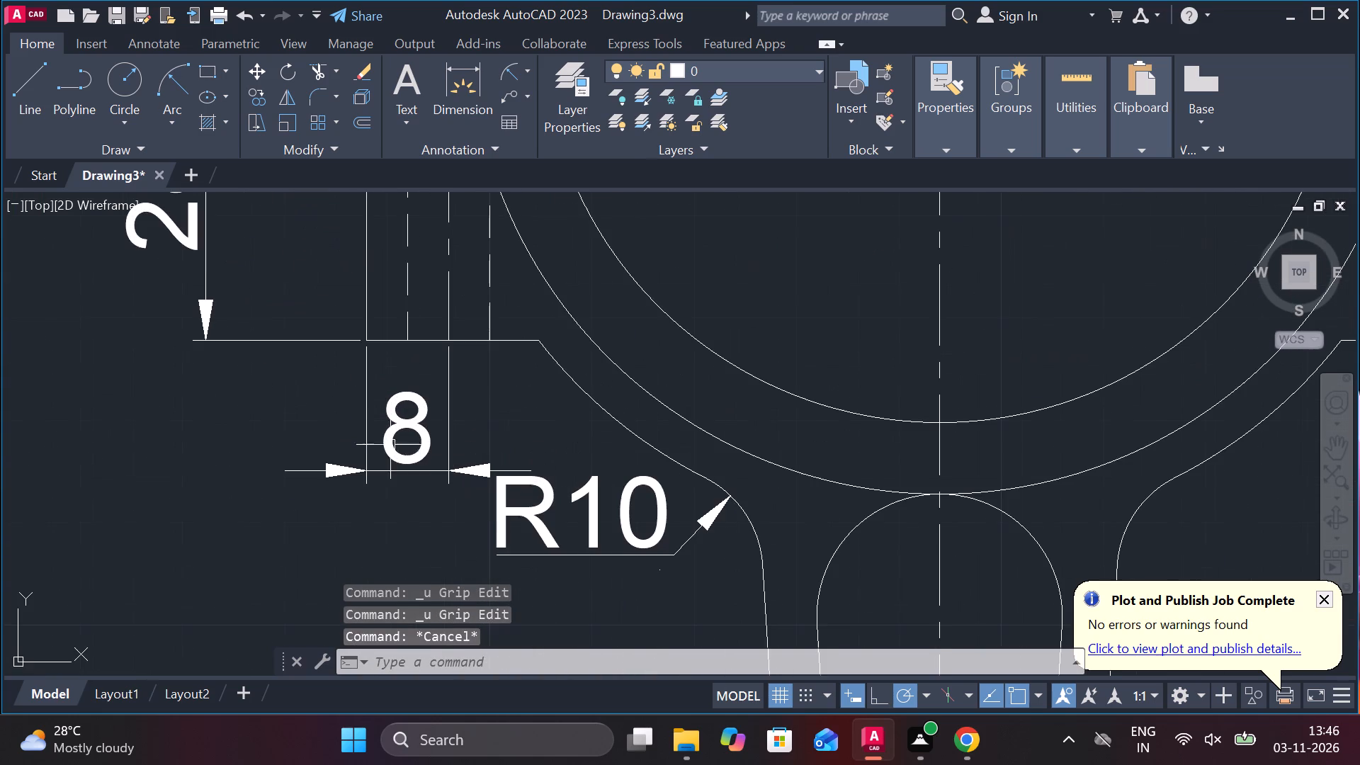
pyautogui.press('Escape')
pyautogui.click(410, 477)
pyautogui.press('Escape')
pyautogui.click(410, 470)
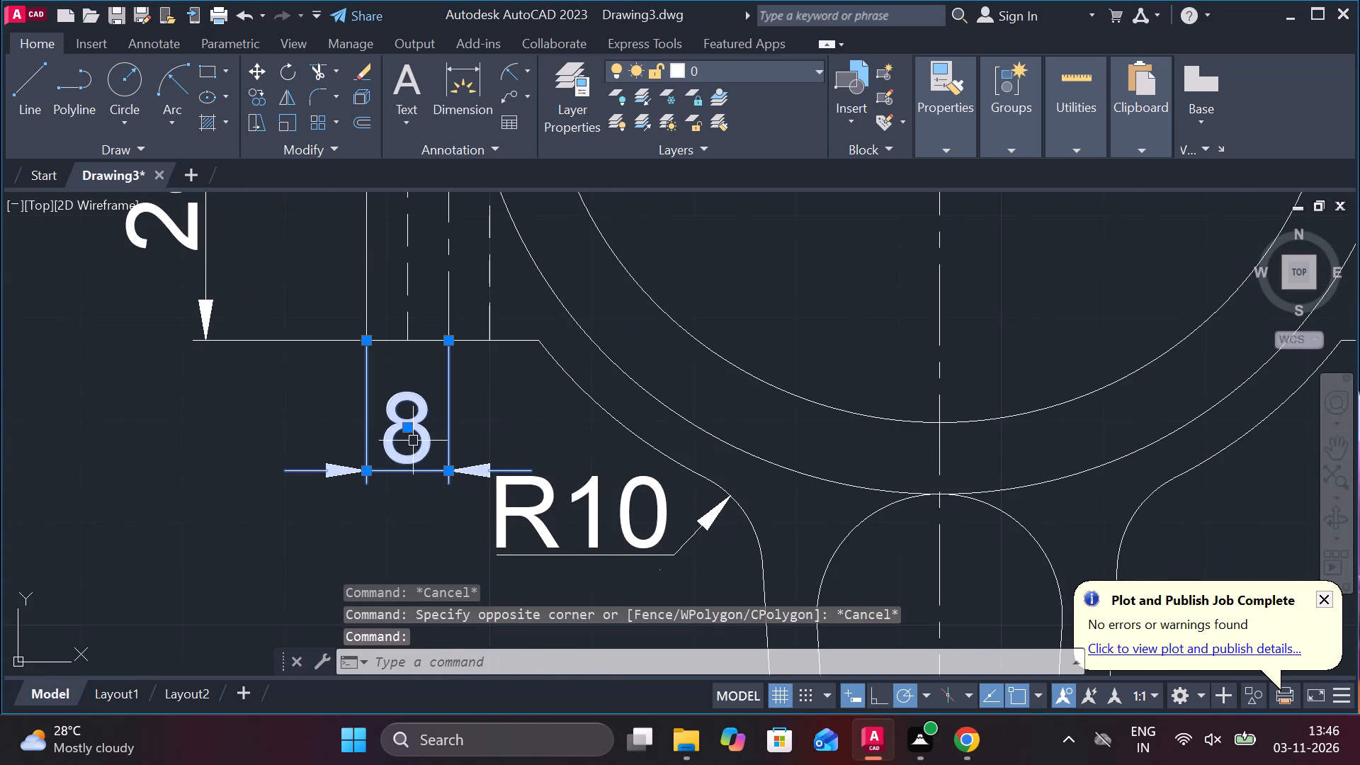
pyautogui.click(405, 429)
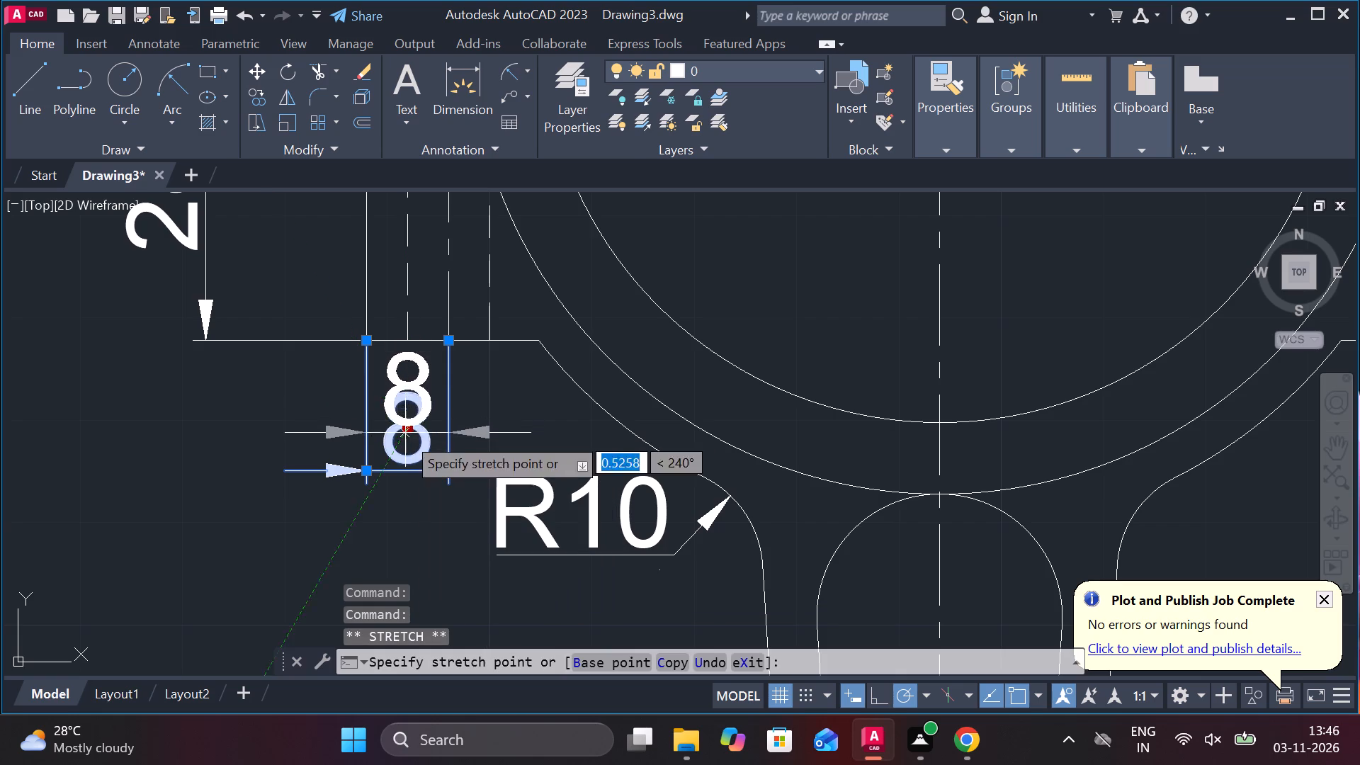
pyautogui.click(405, 437)
pyautogui.press('Escape')
# Add a radius dimension to the rounded upper end of the arm's slot.
pyautogui.scroll(-1, 496, 458)
pyautogui.moveTo(543, 517); pyautogui.dragTo(384, 393, button='middle')
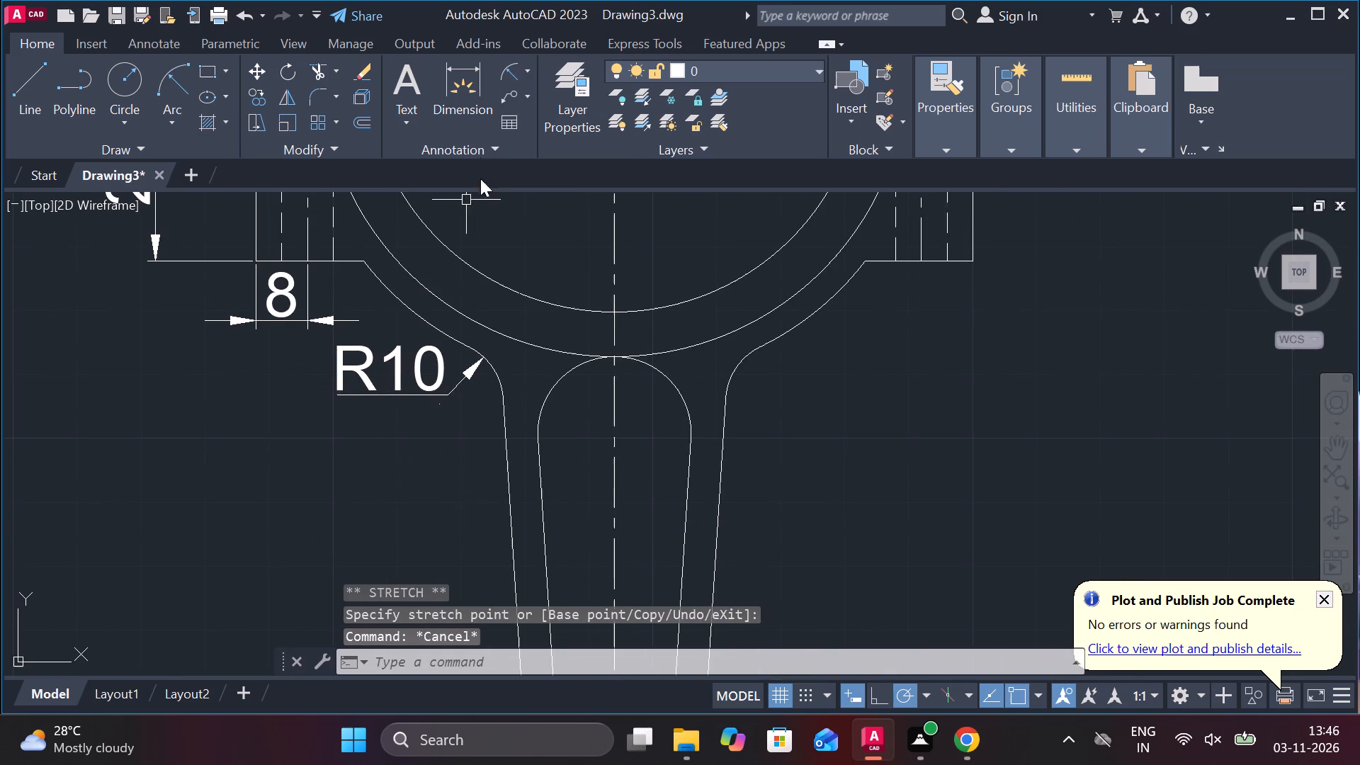
pyautogui.click(499, 68)
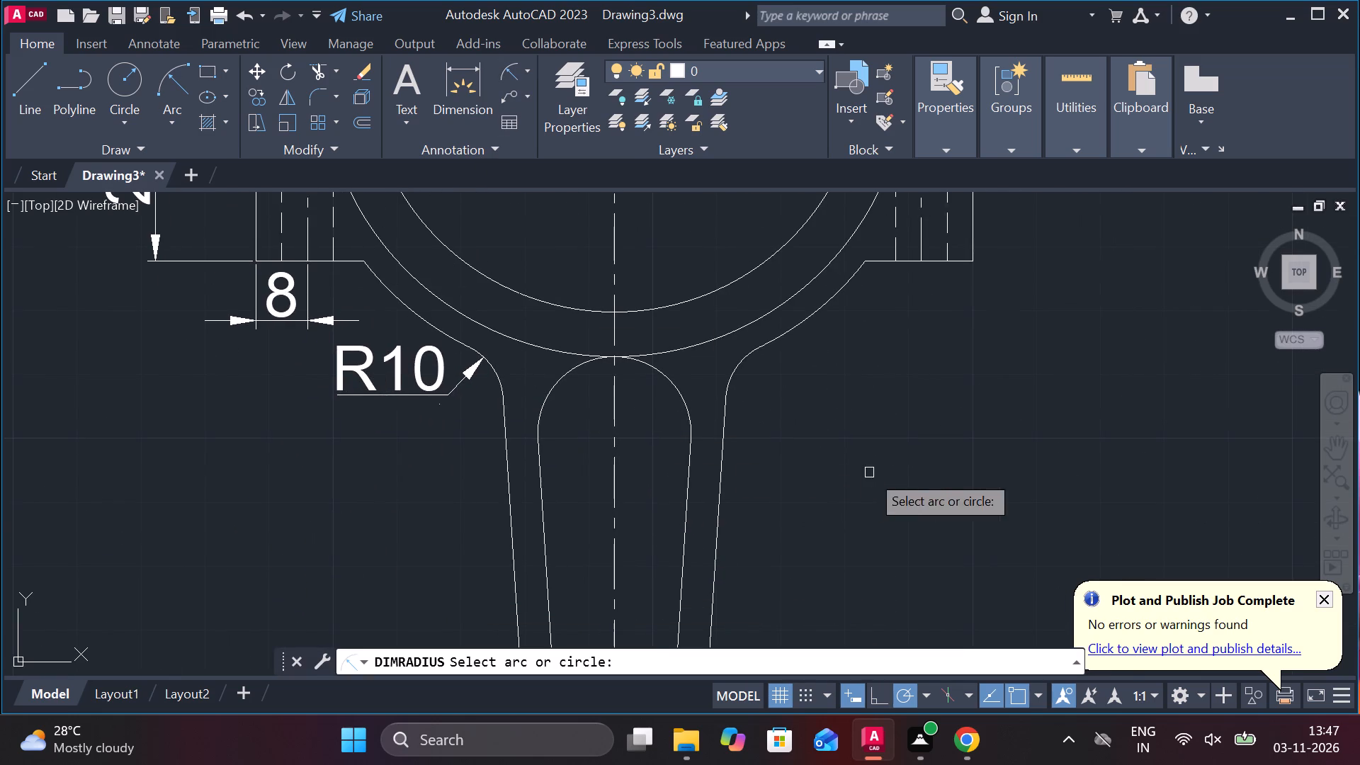
pyautogui.doubleClick(557, 395)
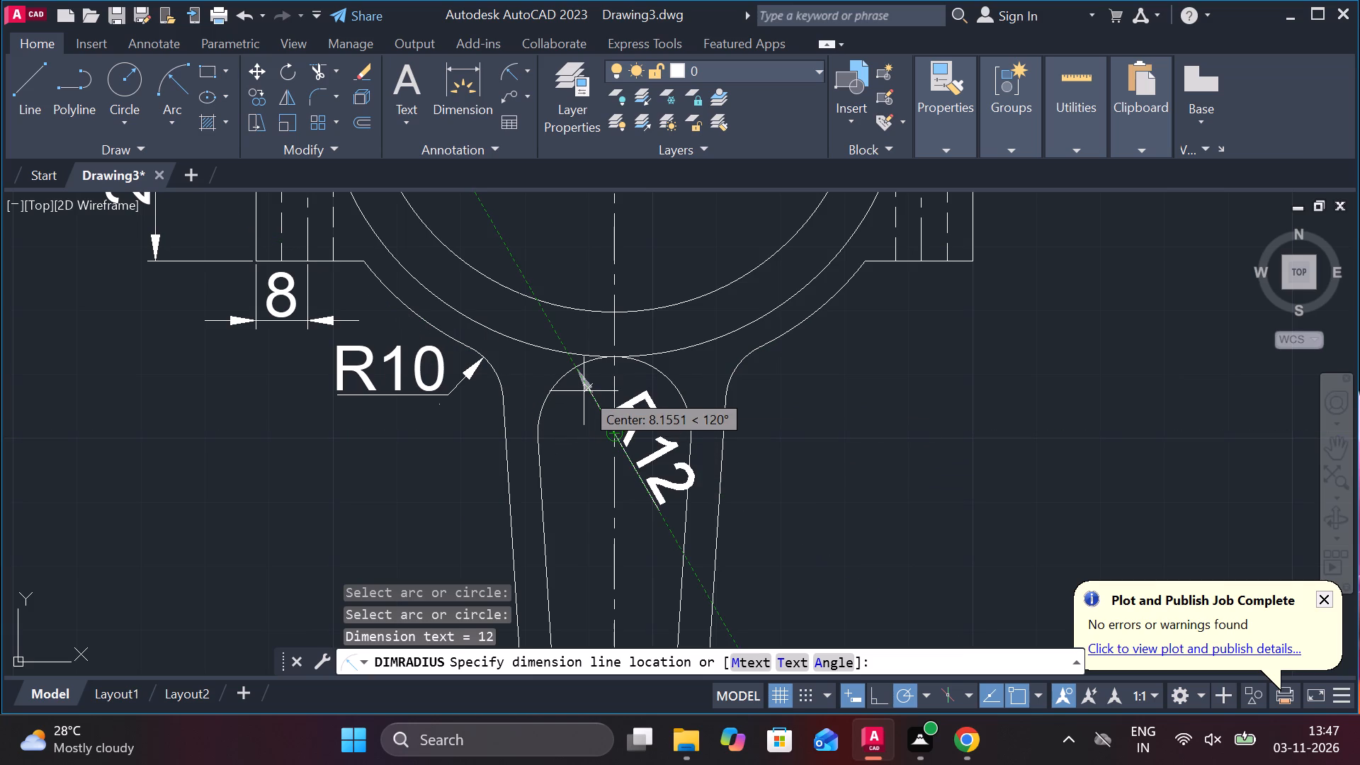
pyautogui.click(584, 391)
pyautogui.press('Escape')
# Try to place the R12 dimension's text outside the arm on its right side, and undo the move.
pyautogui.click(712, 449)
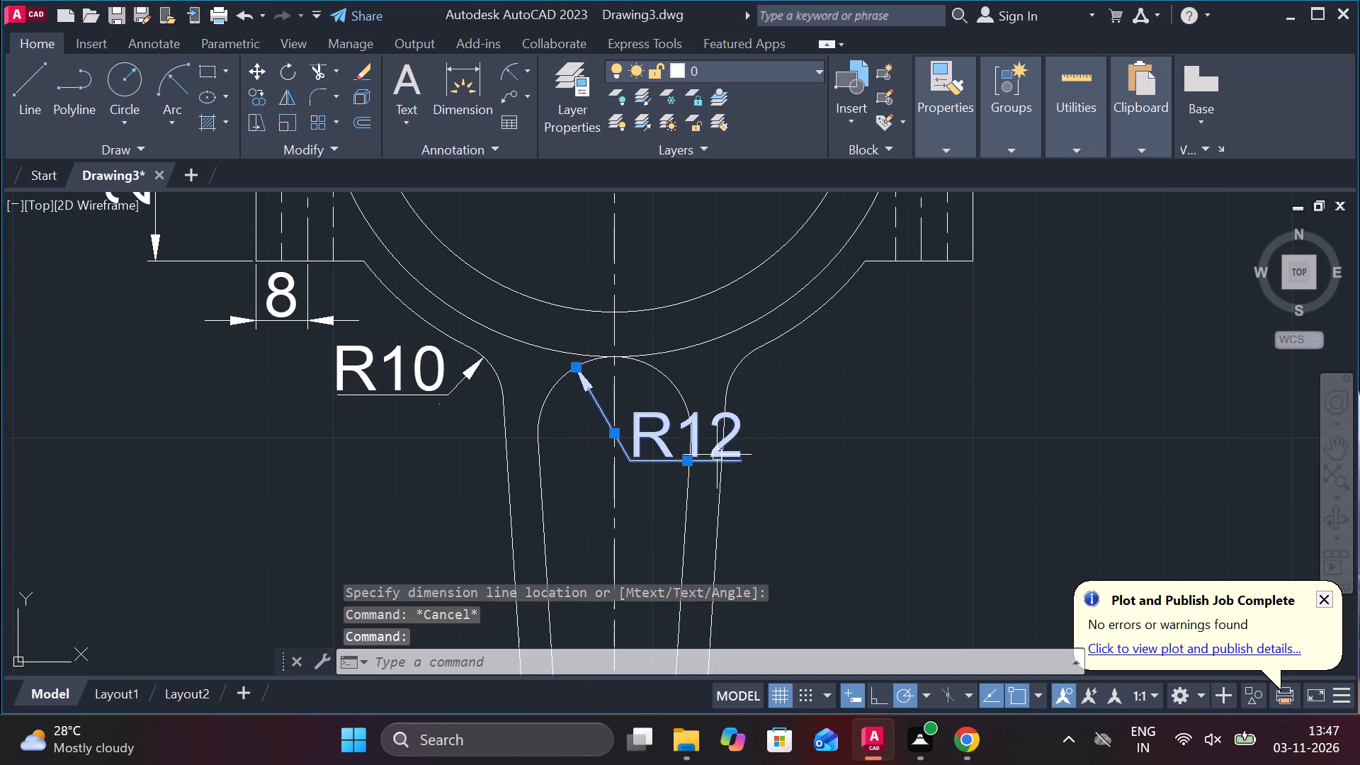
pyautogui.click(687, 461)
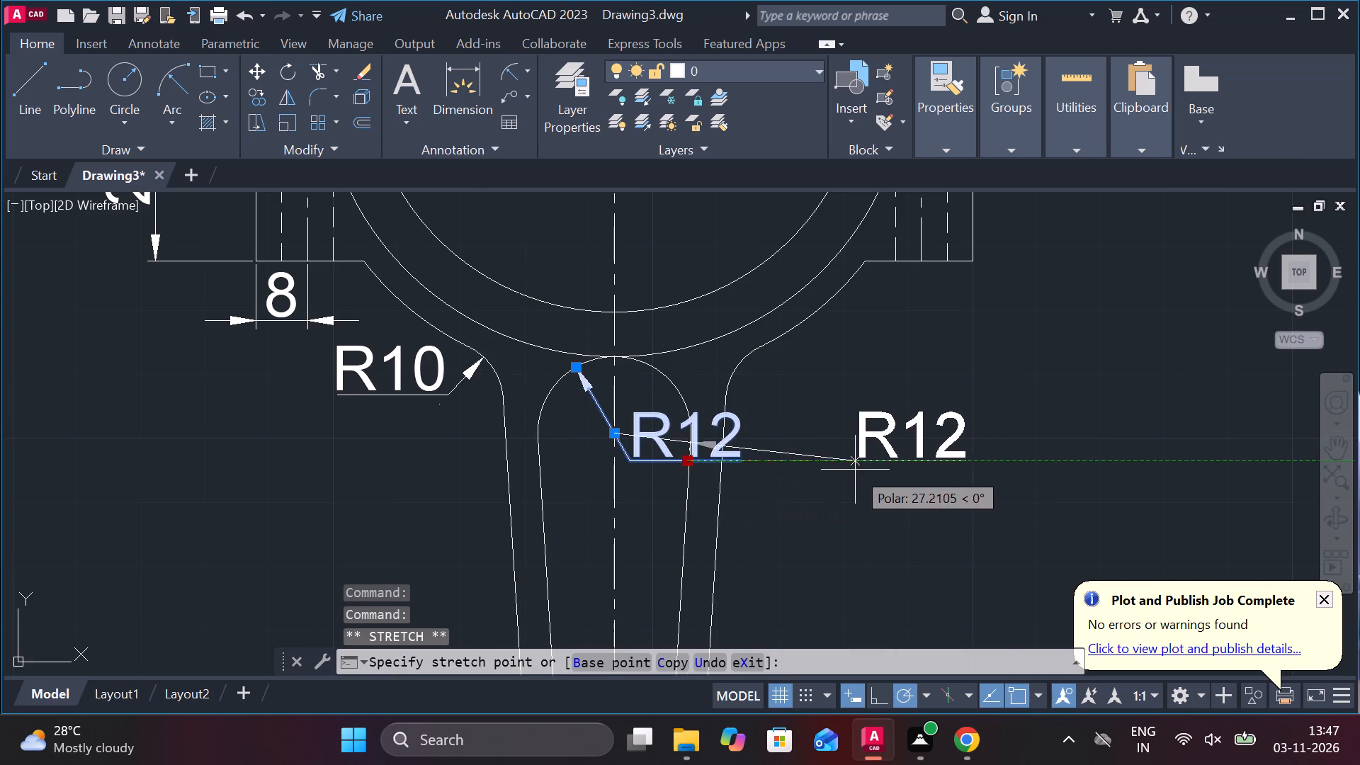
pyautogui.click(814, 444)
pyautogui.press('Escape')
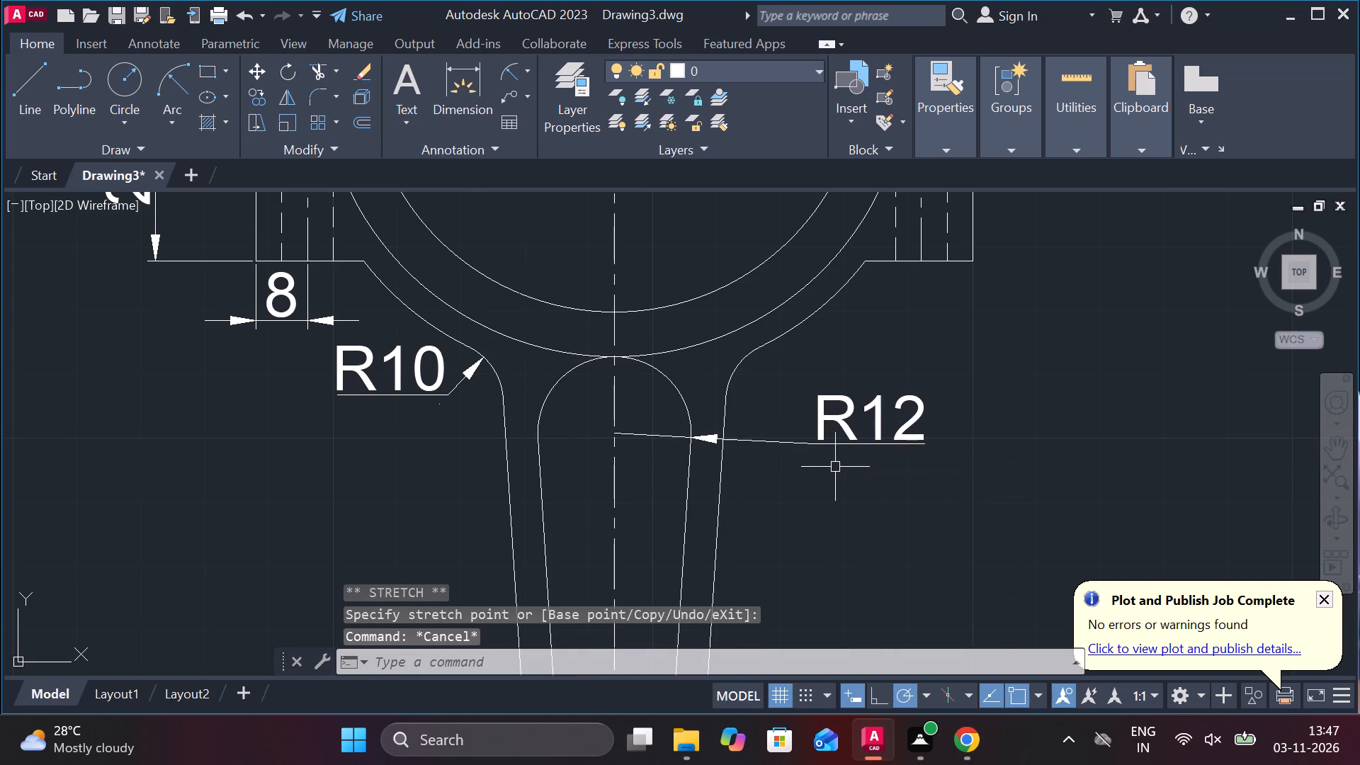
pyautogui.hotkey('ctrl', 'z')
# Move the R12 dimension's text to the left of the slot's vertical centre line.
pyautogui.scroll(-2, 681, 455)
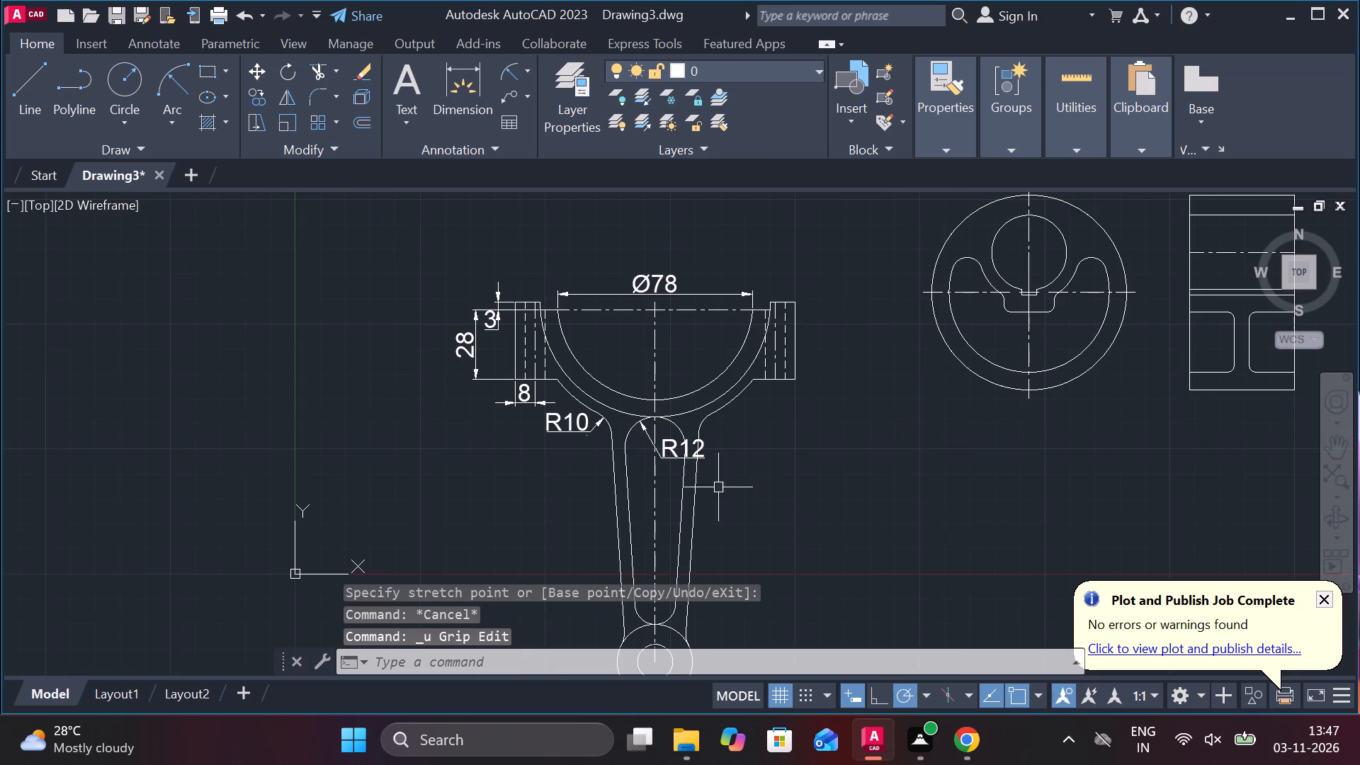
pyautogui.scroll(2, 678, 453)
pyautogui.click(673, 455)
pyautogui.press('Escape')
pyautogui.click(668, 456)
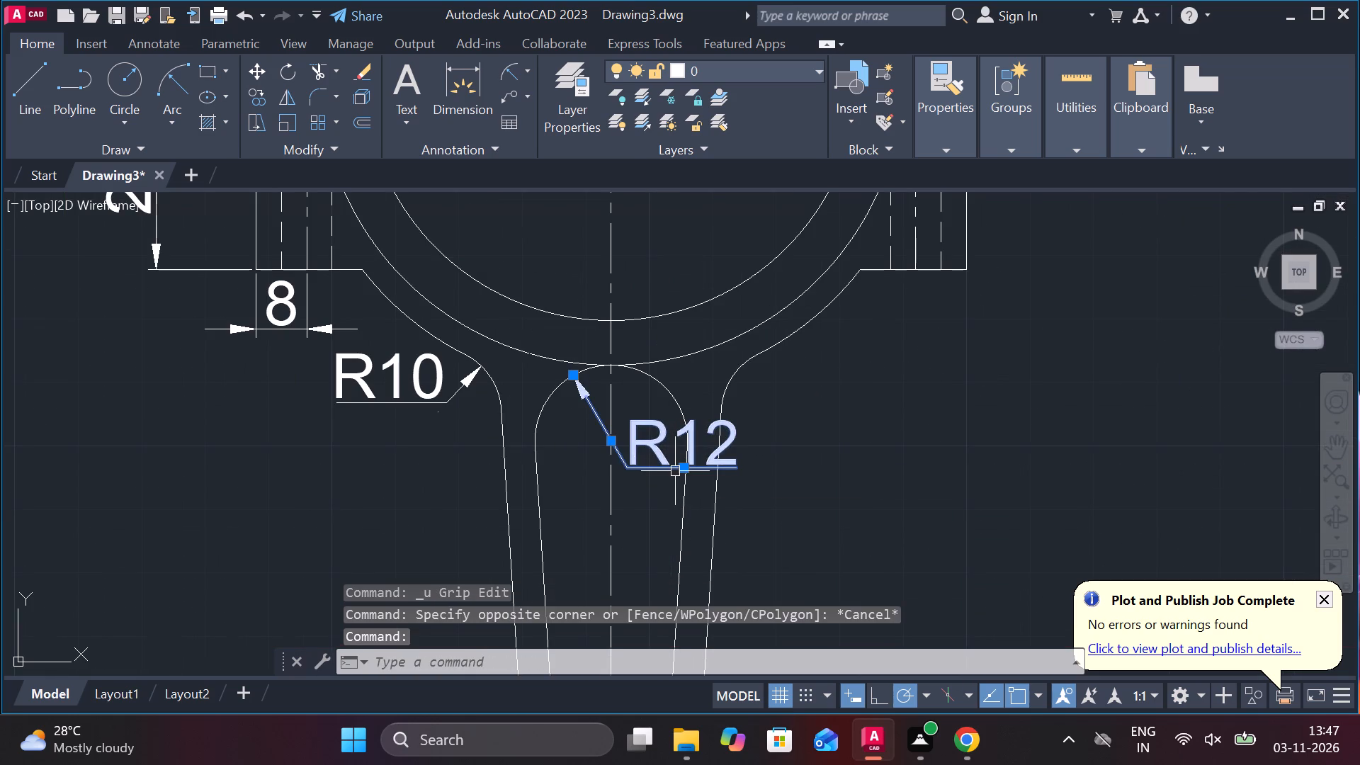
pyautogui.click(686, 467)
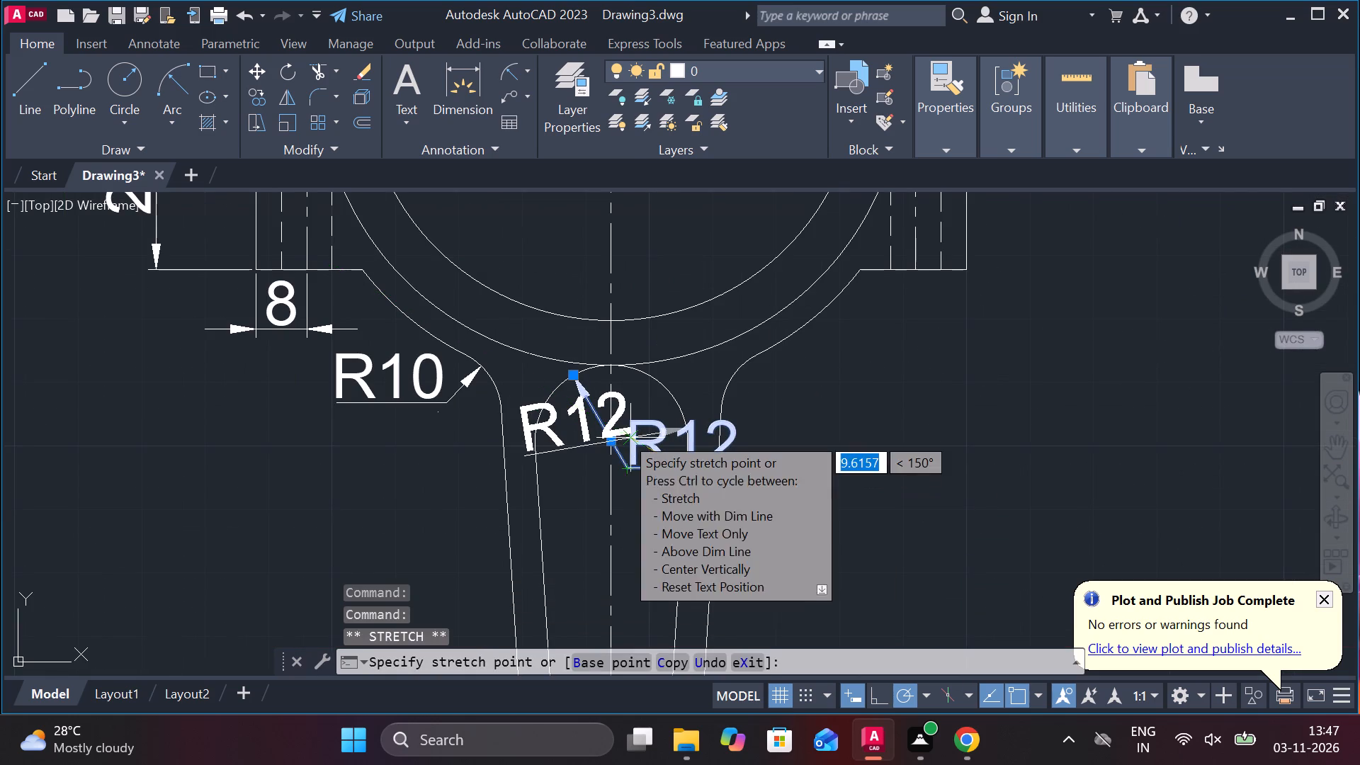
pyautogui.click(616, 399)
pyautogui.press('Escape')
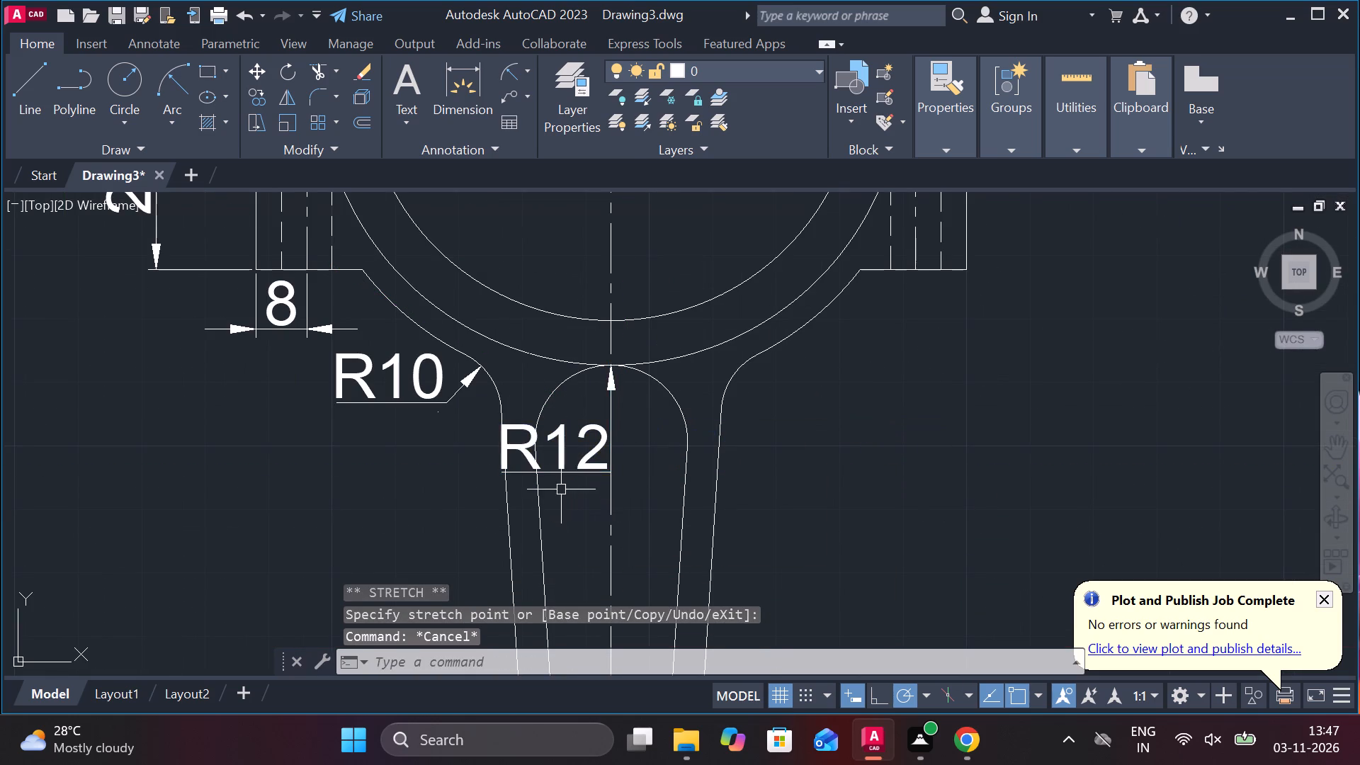
# Reposition the R12 dimension's text inside the half ring, above and left of the slot's rounded upper end.
pyautogui.click(576, 470)
pyautogui.click(551, 470)
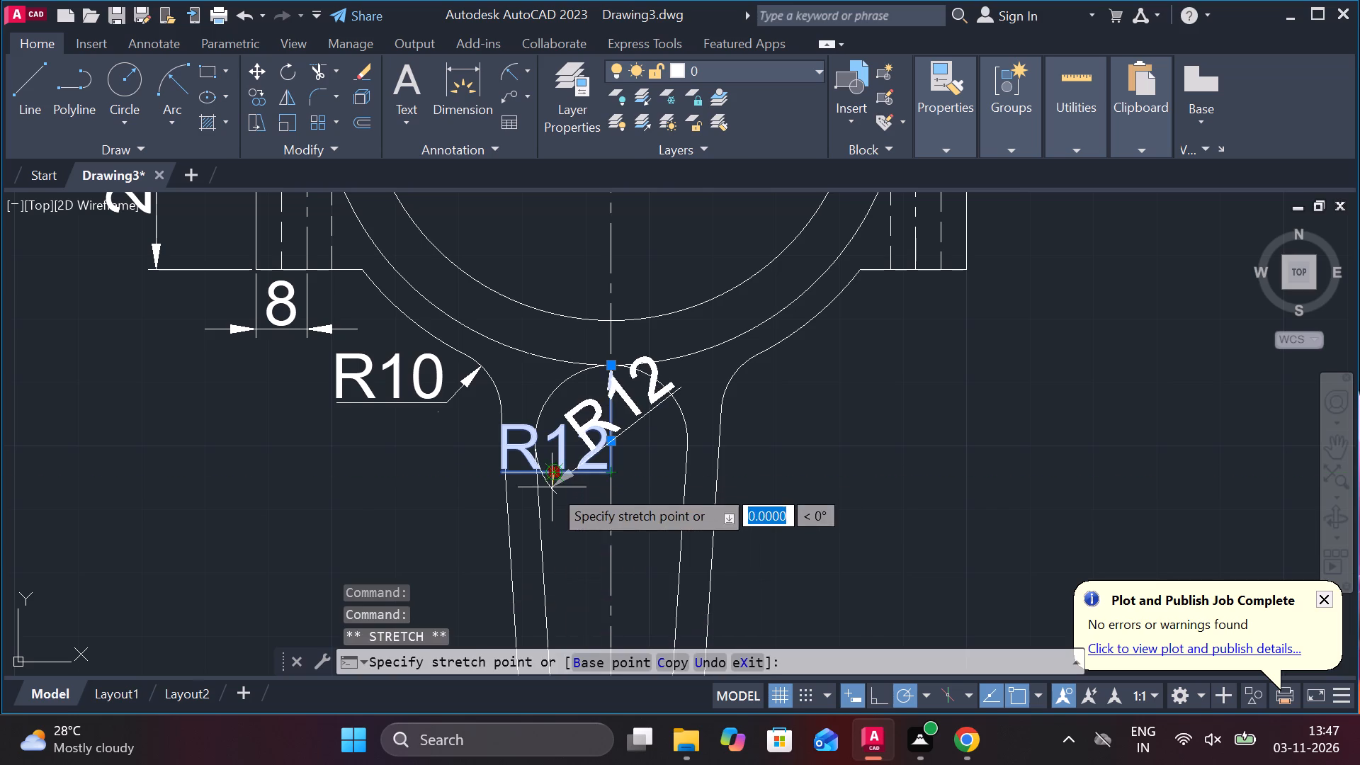
pyautogui.click(579, 380)
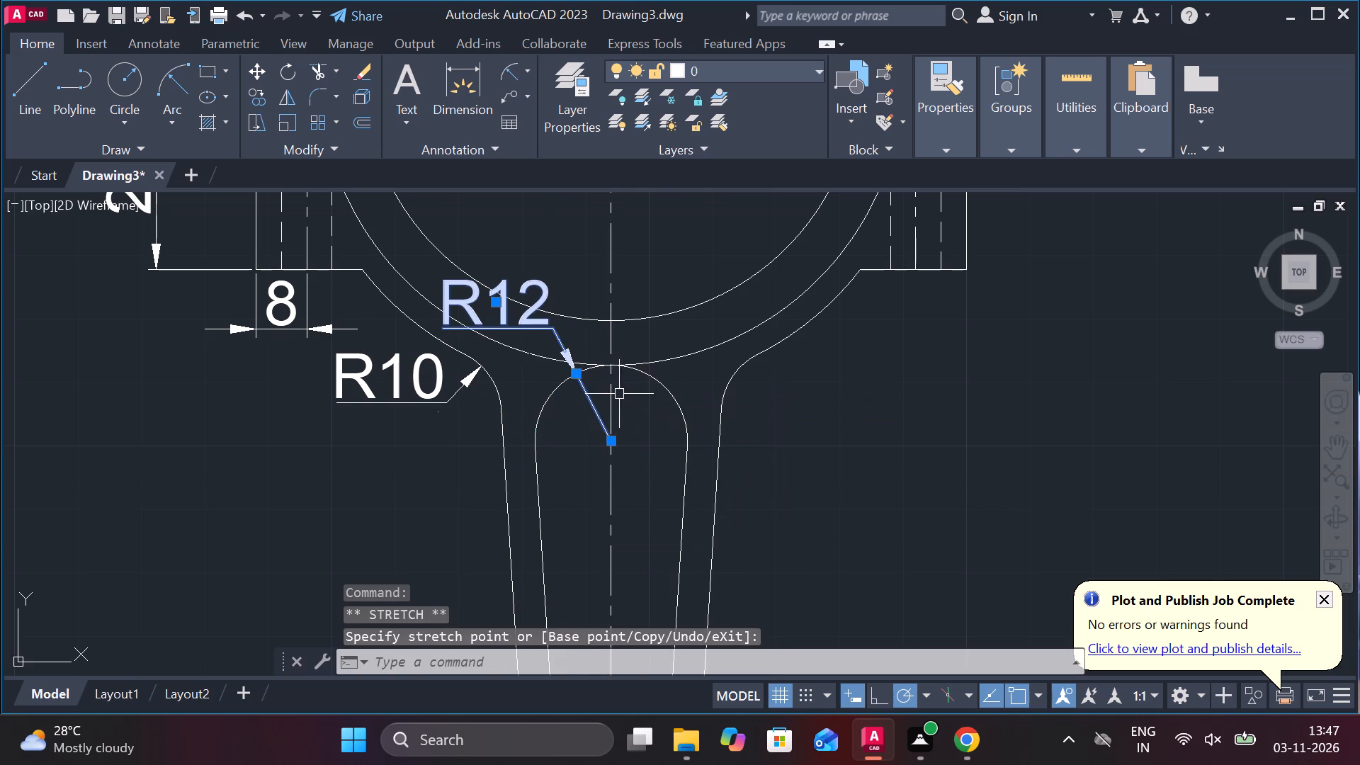
pyautogui.press('Escape')
pyautogui.scroll(1, 600, 378)
pyautogui.moveTo(614, 378); pyautogui.dragTo(677, 506, button='middle')
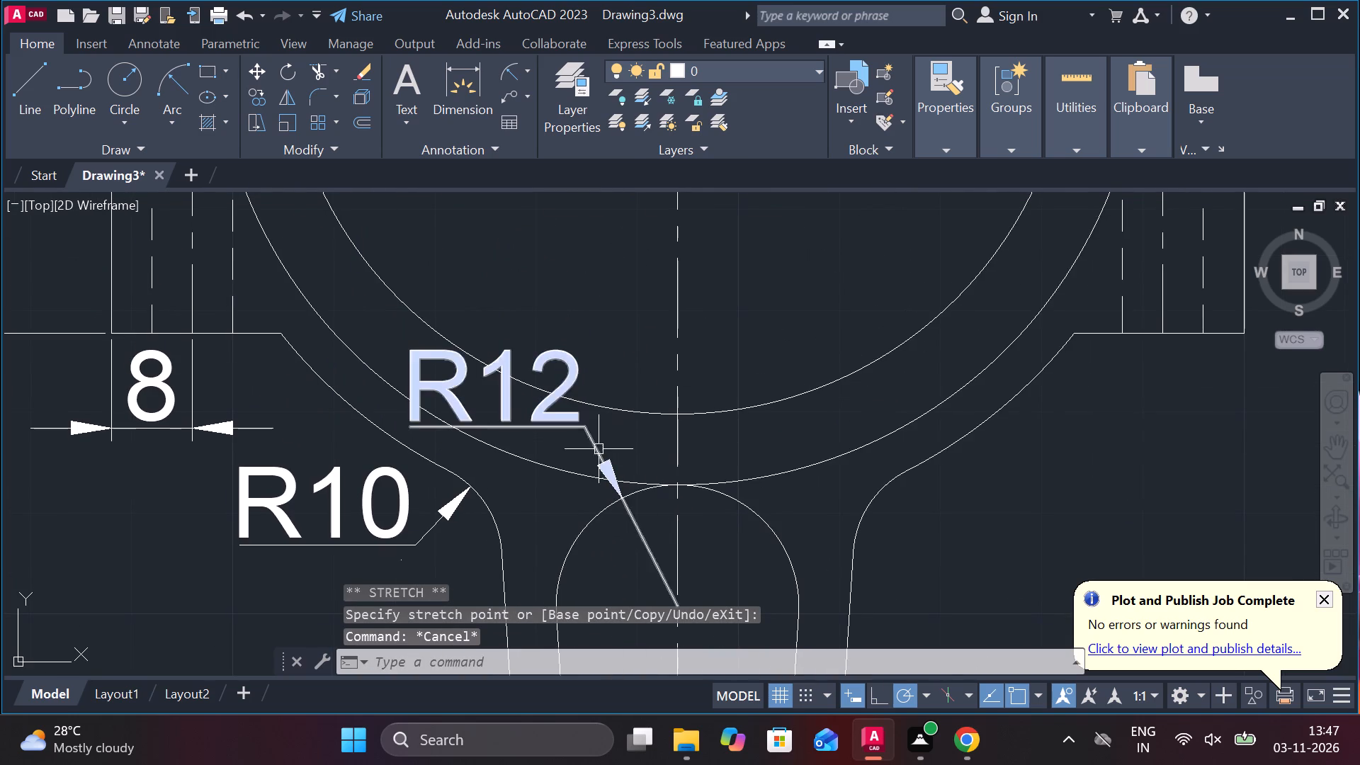
pyautogui.click(594, 447)
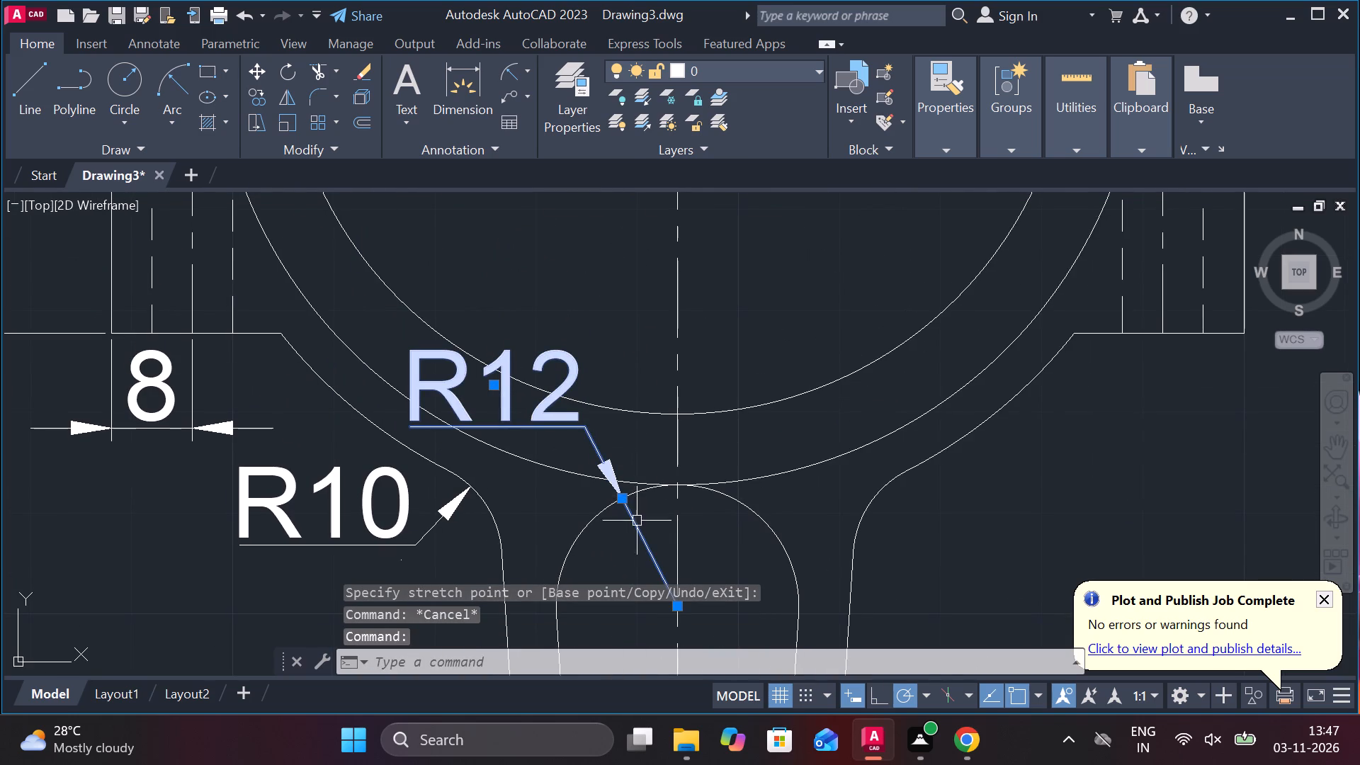
pyautogui.click(490, 385)
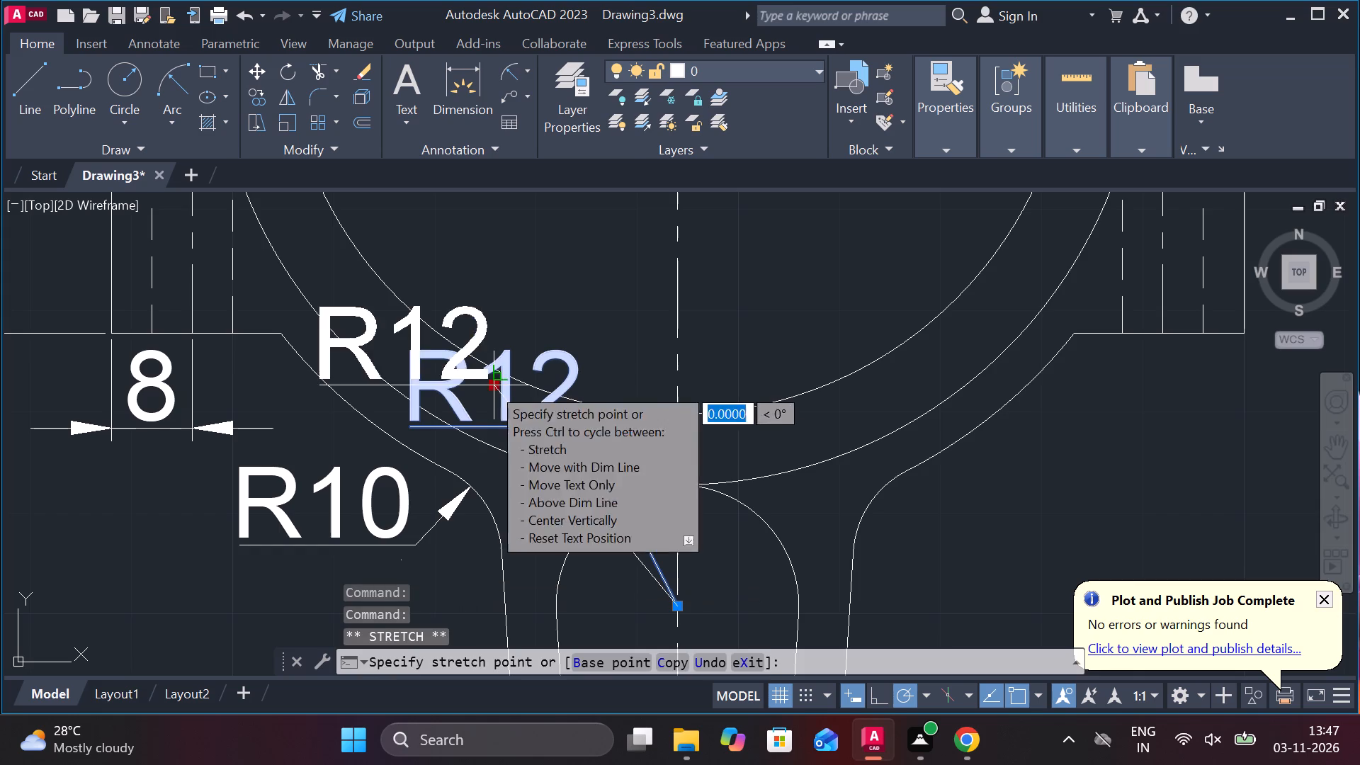
pyautogui.click(592, 319)
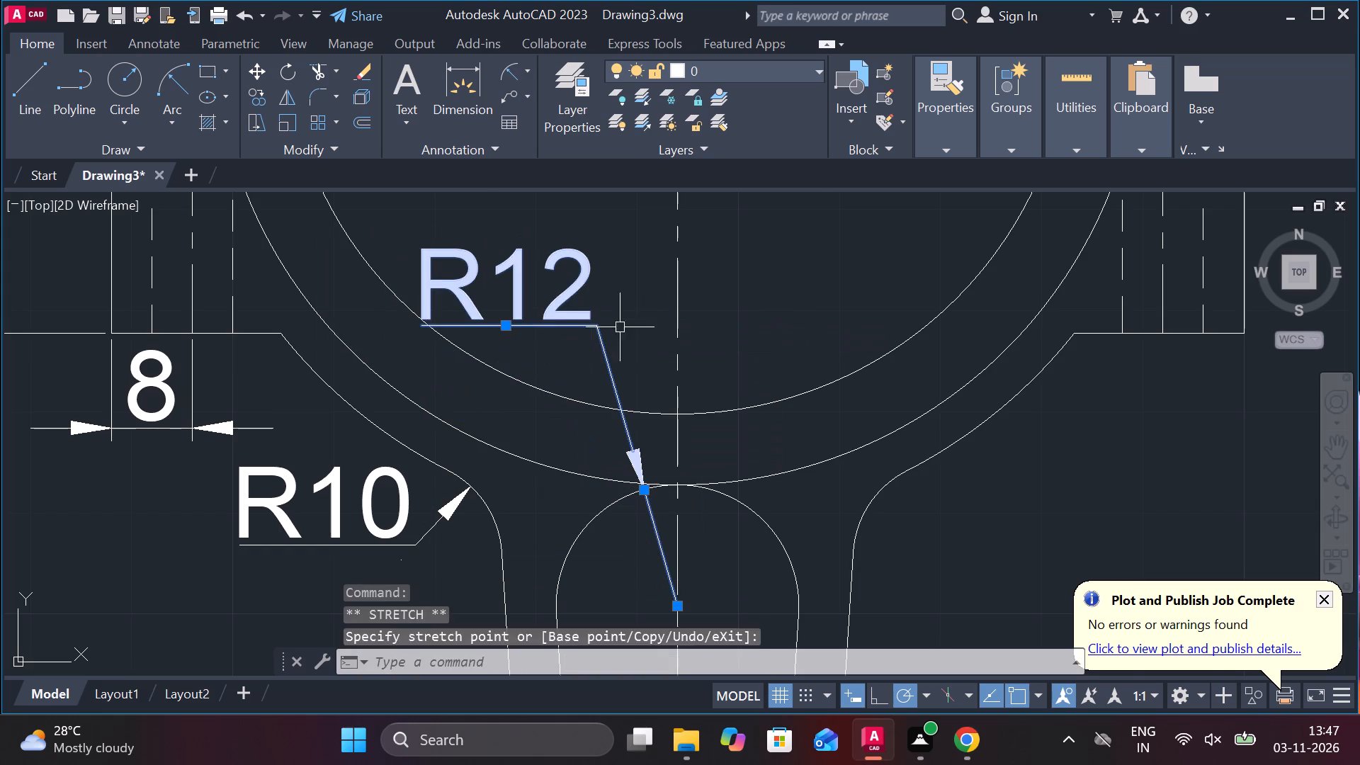
pyautogui.press('Escape')
# Add an aligned dimension for the arm's left wall thickness, between its outer edge and the slot's edge.
pyautogui.scroll(-2, 654, 351)
pyautogui.moveTo(691, 476); pyautogui.dragTo(611, 440, button='middle')
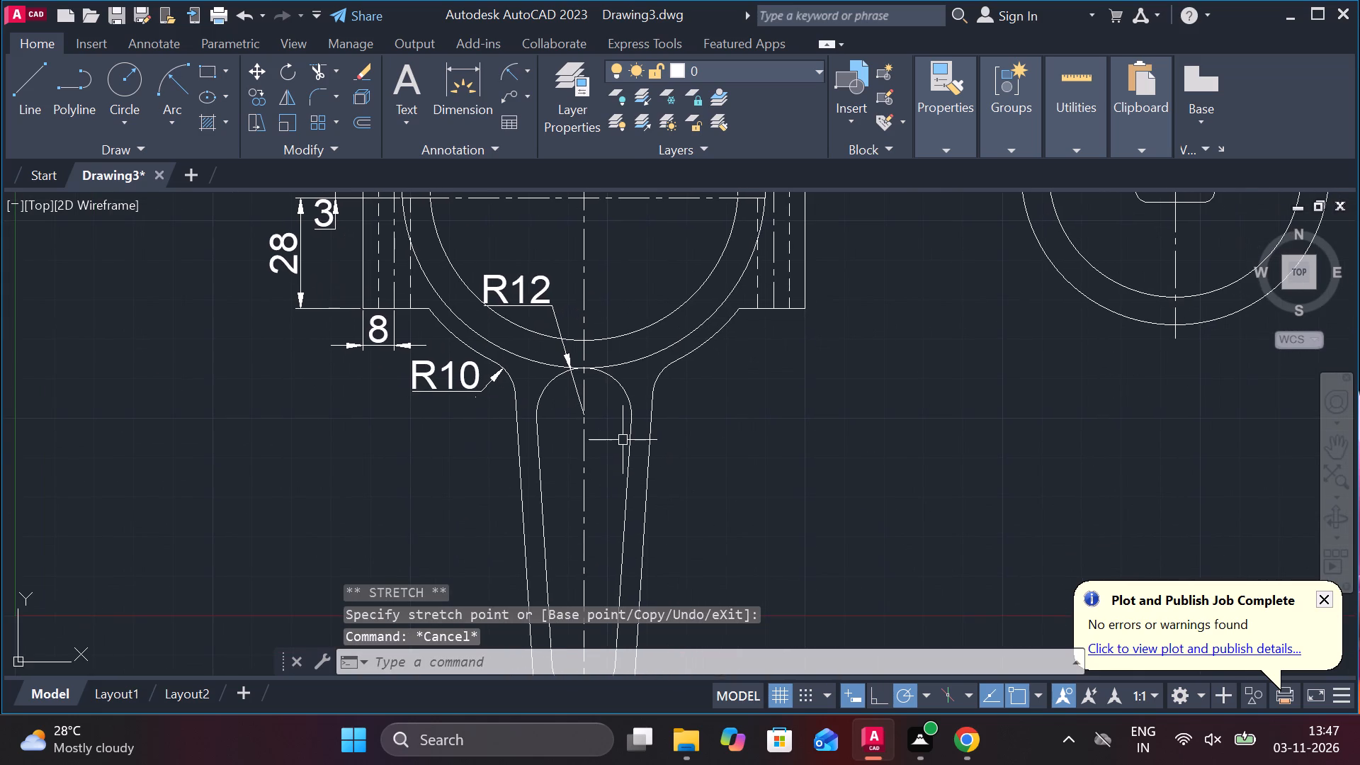
pyautogui.click(526, 79)
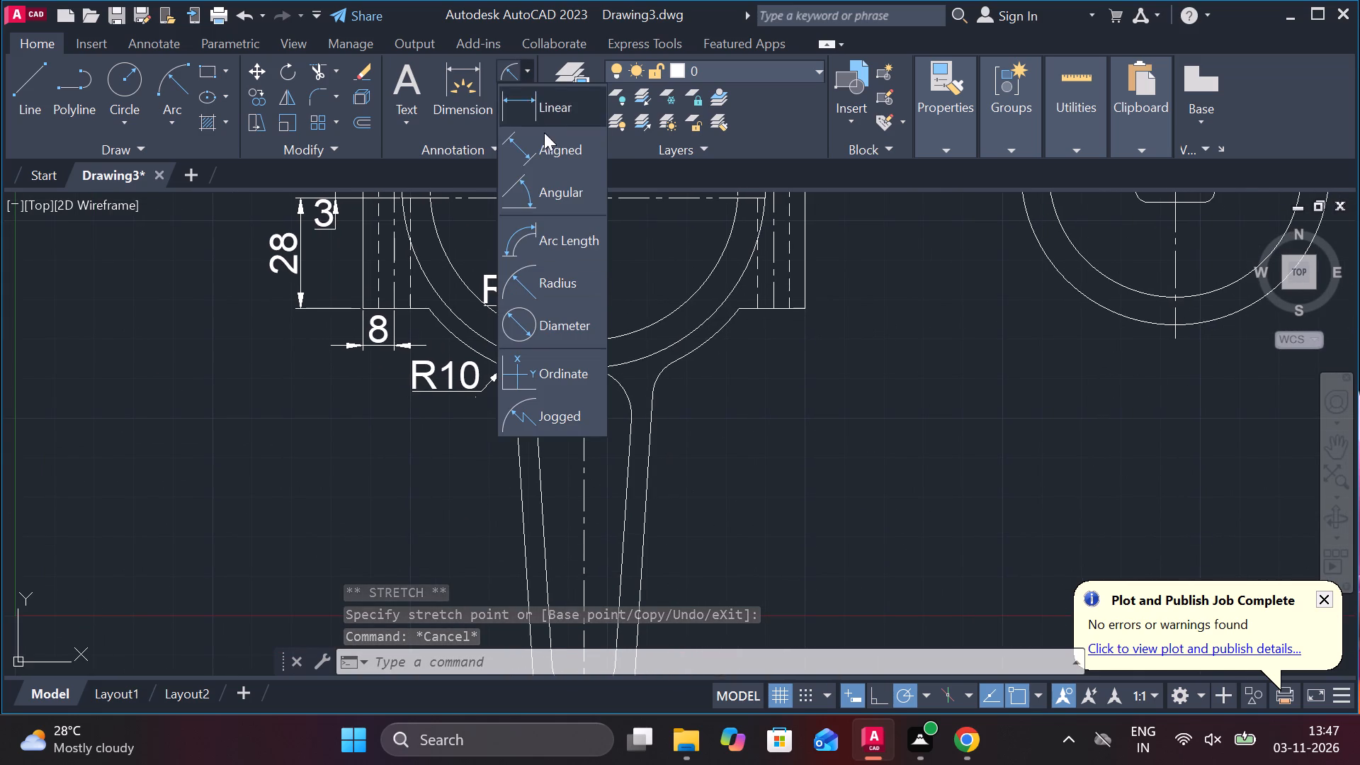
pyautogui.click(543, 149)
pyautogui.moveTo(571, 505); pyautogui.dragTo(571, 443, button='middle')
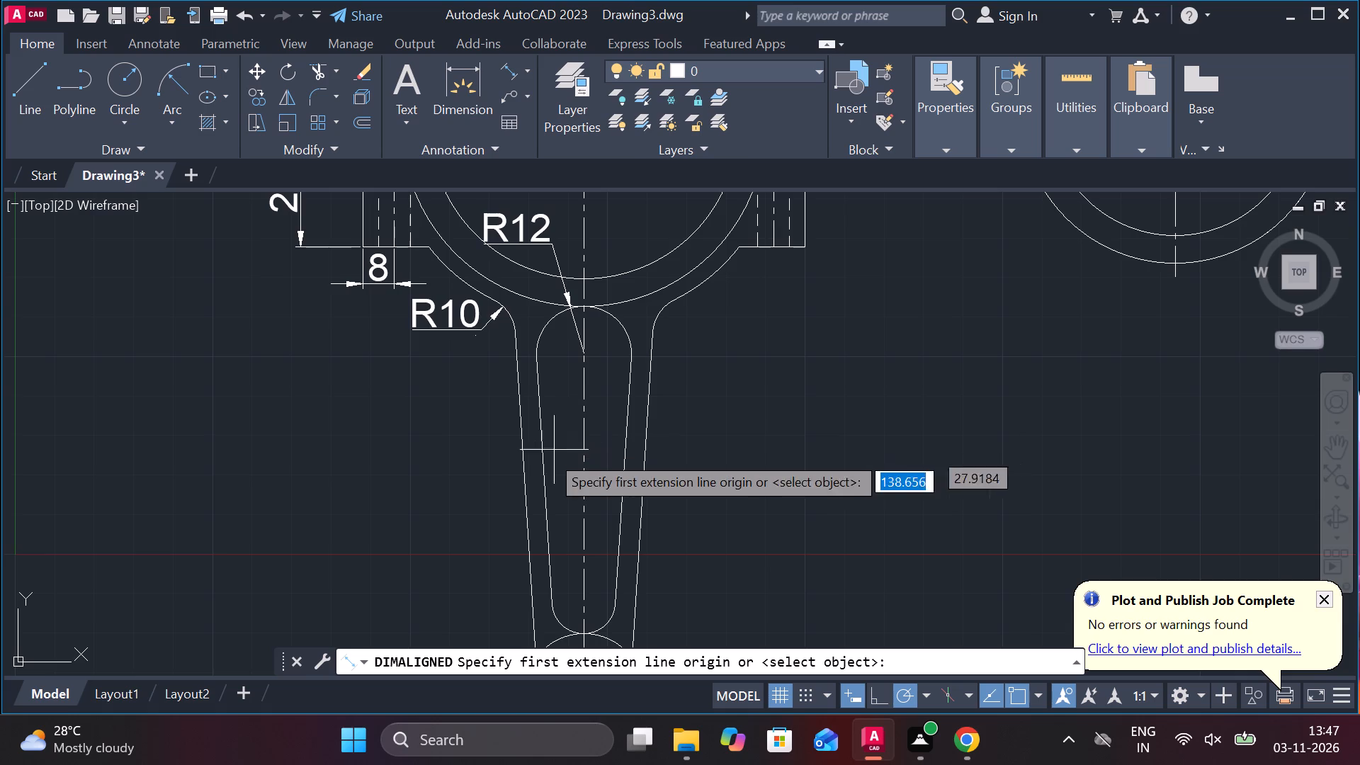
pyautogui.click(527, 460)
pyautogui.click(535, 455)
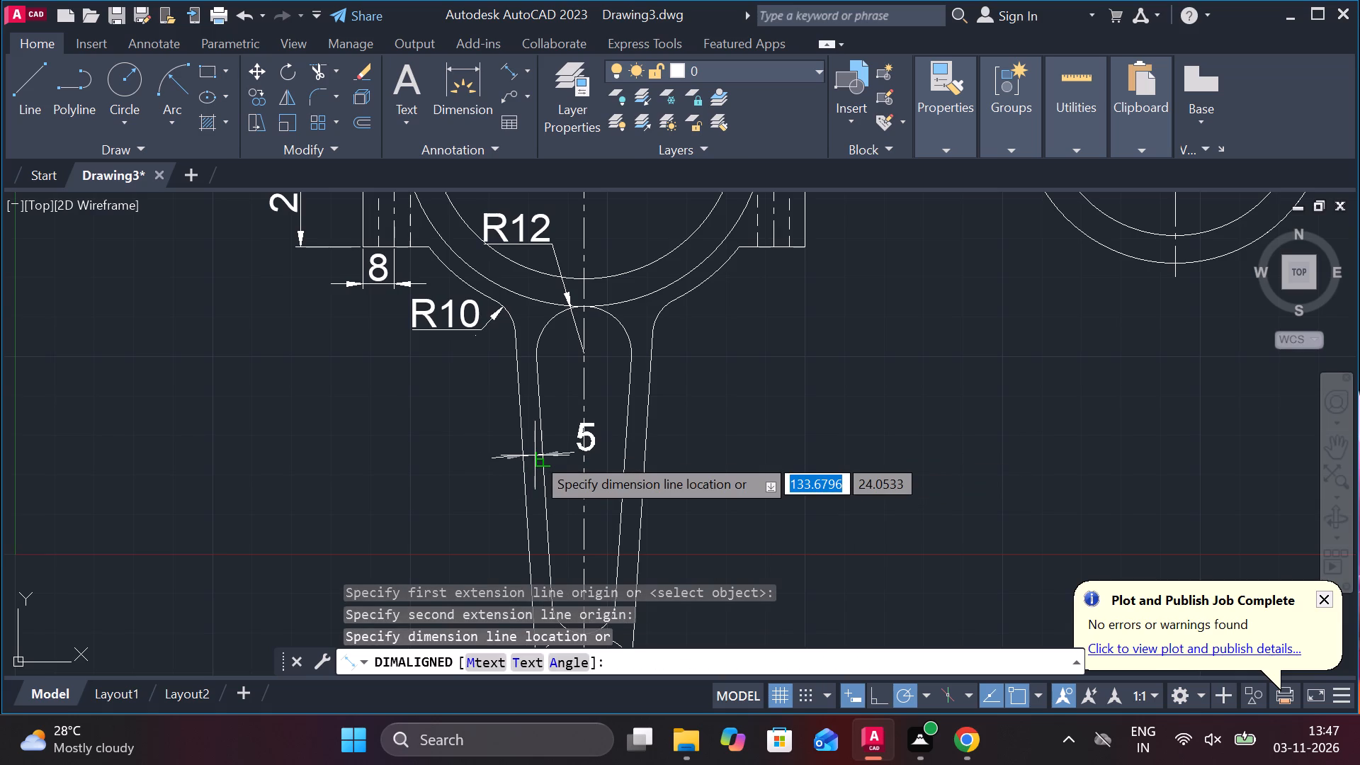
pyautogui.click(533, 447)
# Add an aligned dimension for the arm's right wall thickness, between the slot's edge and the outer edge, with its text outside the arm.
pyautogui.press('space')
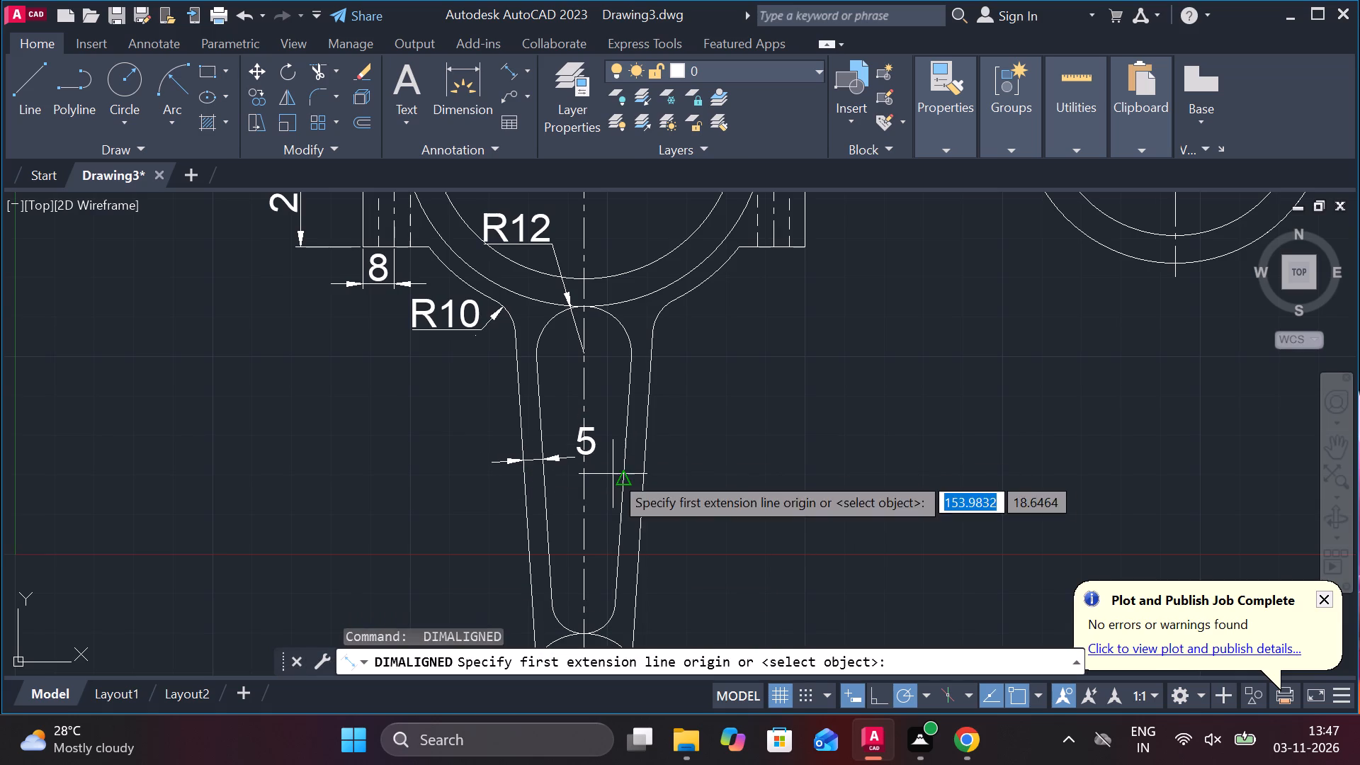
pyautogui.click(627, 478)
pyautogui.click(654, 484)
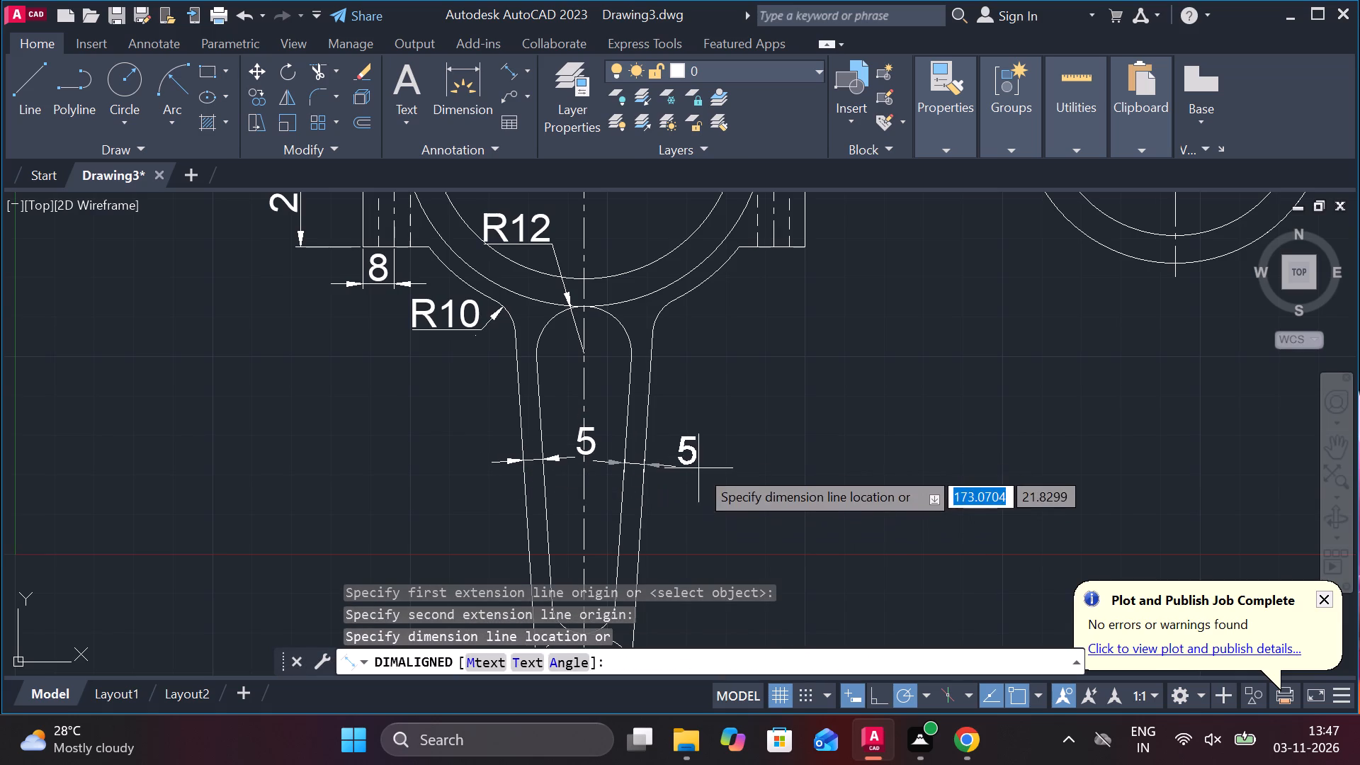
pyautogui.click(698, 468)
pyautogui.press('Escape')
# Move the left wall thickness dimension's text out of the slot to the left side of the arm.
pyautogui.click(587, 453)
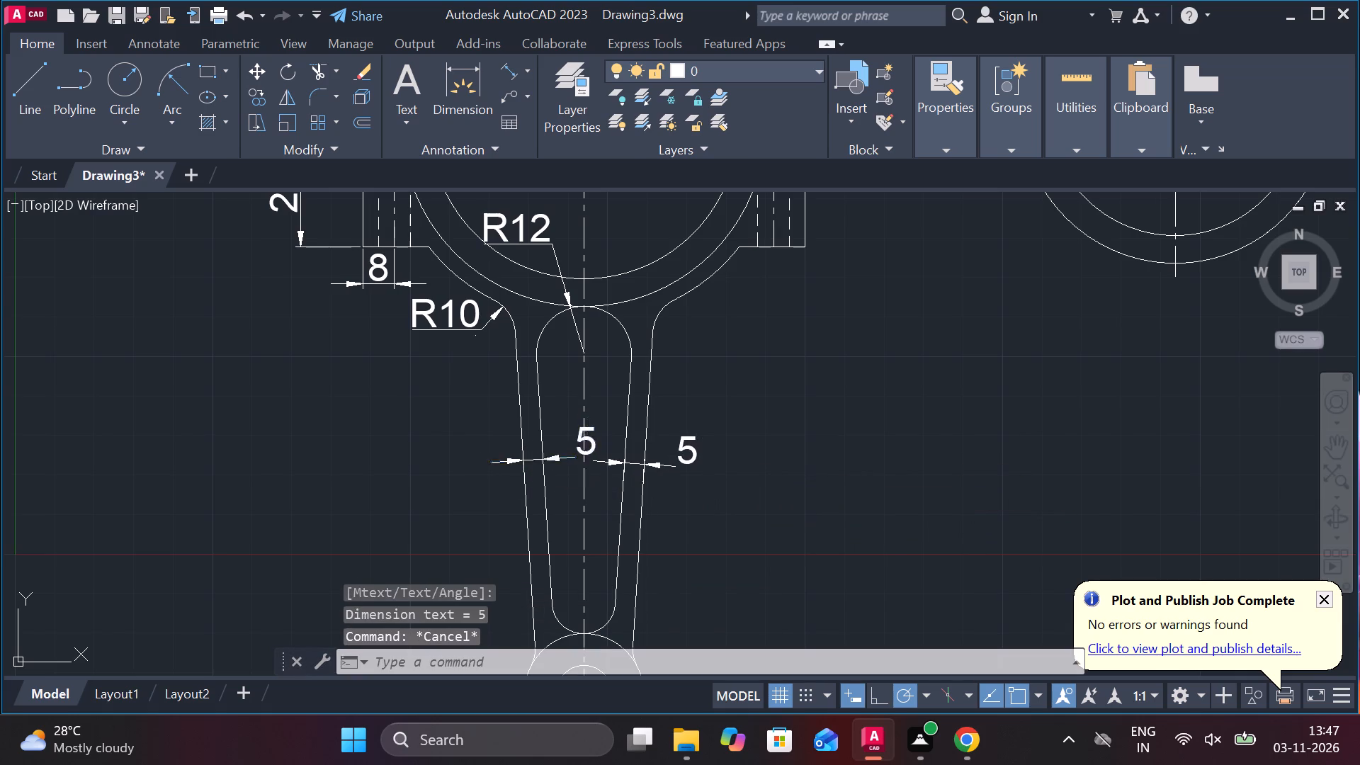
pyautogui.click(588, 440)
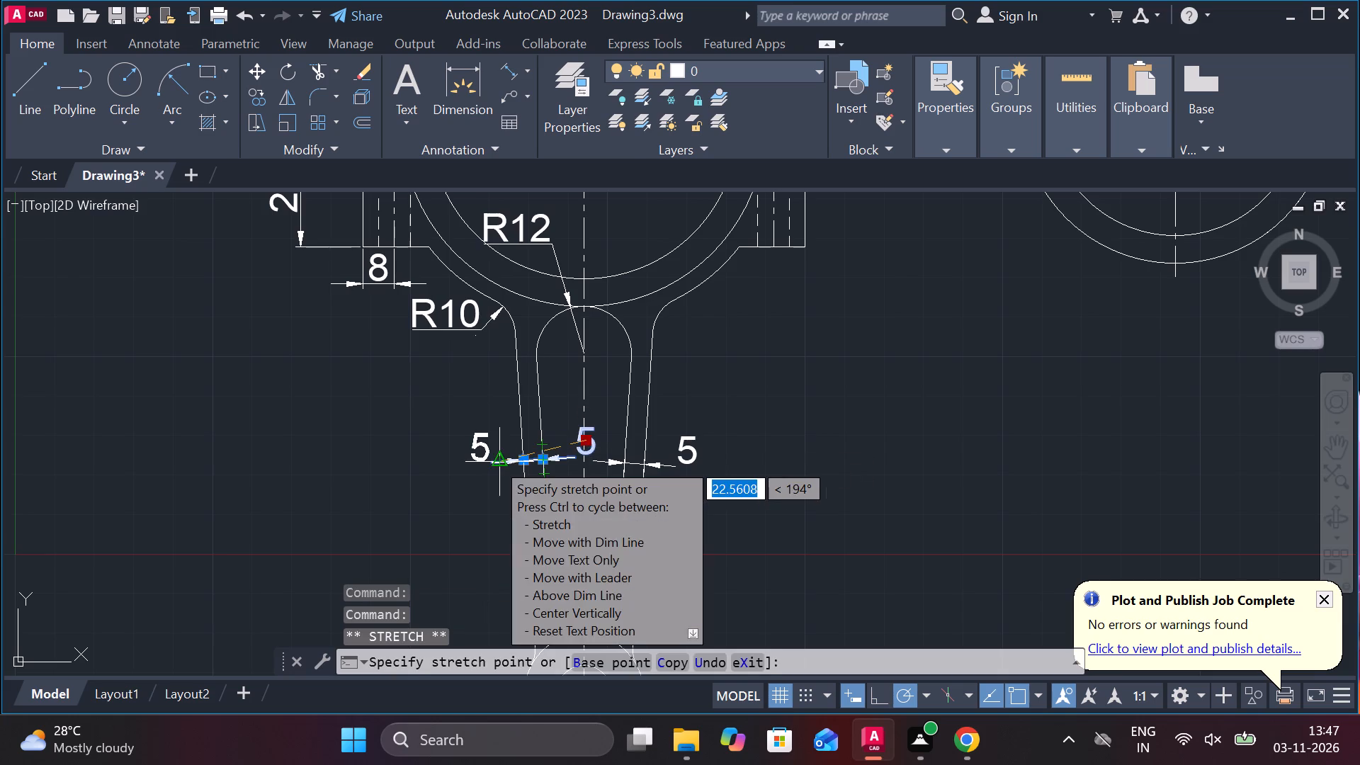
pyautogui.click(494, 460)
pyautogui.press('Escape')
# Add a radius dimension to the slot's lower rounded end, with its text to the left of the arm.
pyautogui.moveTo(695, 501); pyautogui.dragTo(653, 319, button='middle')
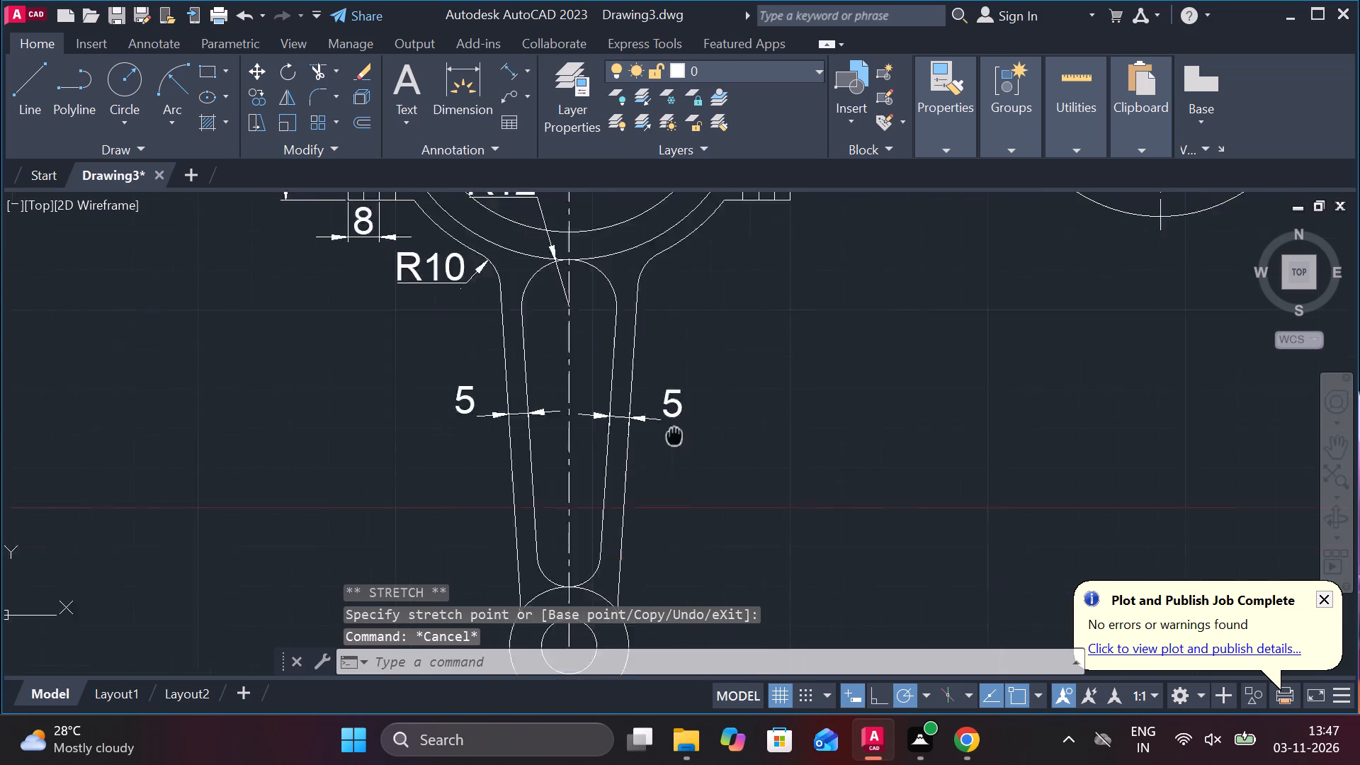
pyautogui.moveTo(653, 319); pyautogui.dragTo(651, 288, button='middle')
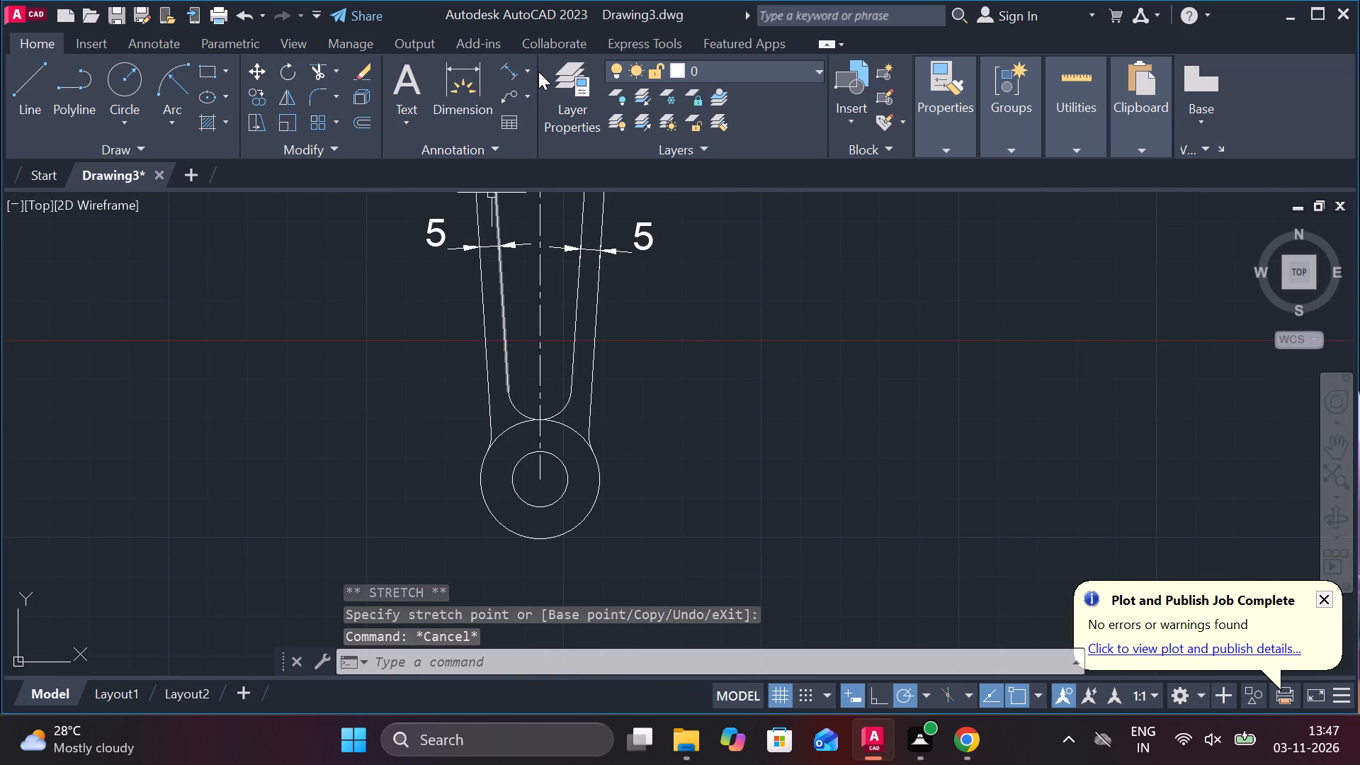
pyautogui.click(534, 72)
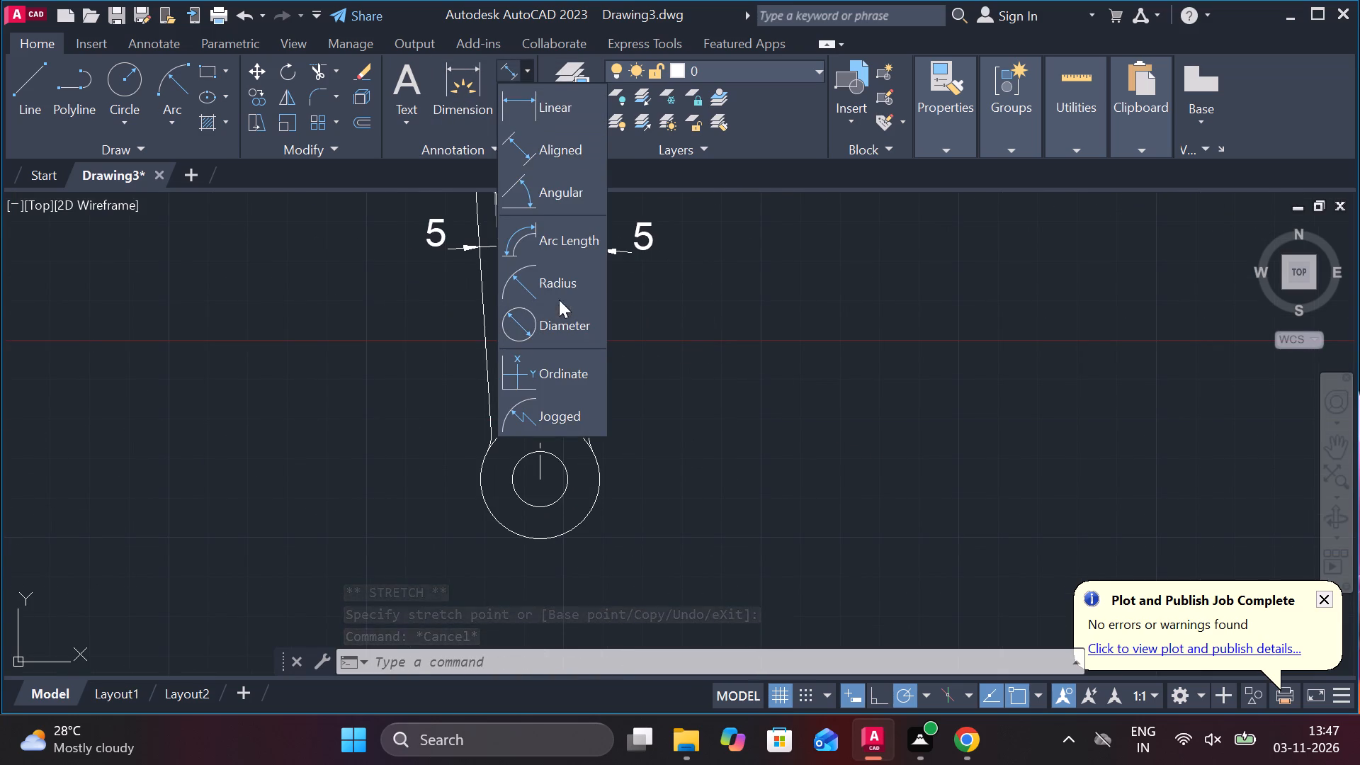
pyautogui.click(559, 288)
pyautogui.scroll(2, 551, 356)
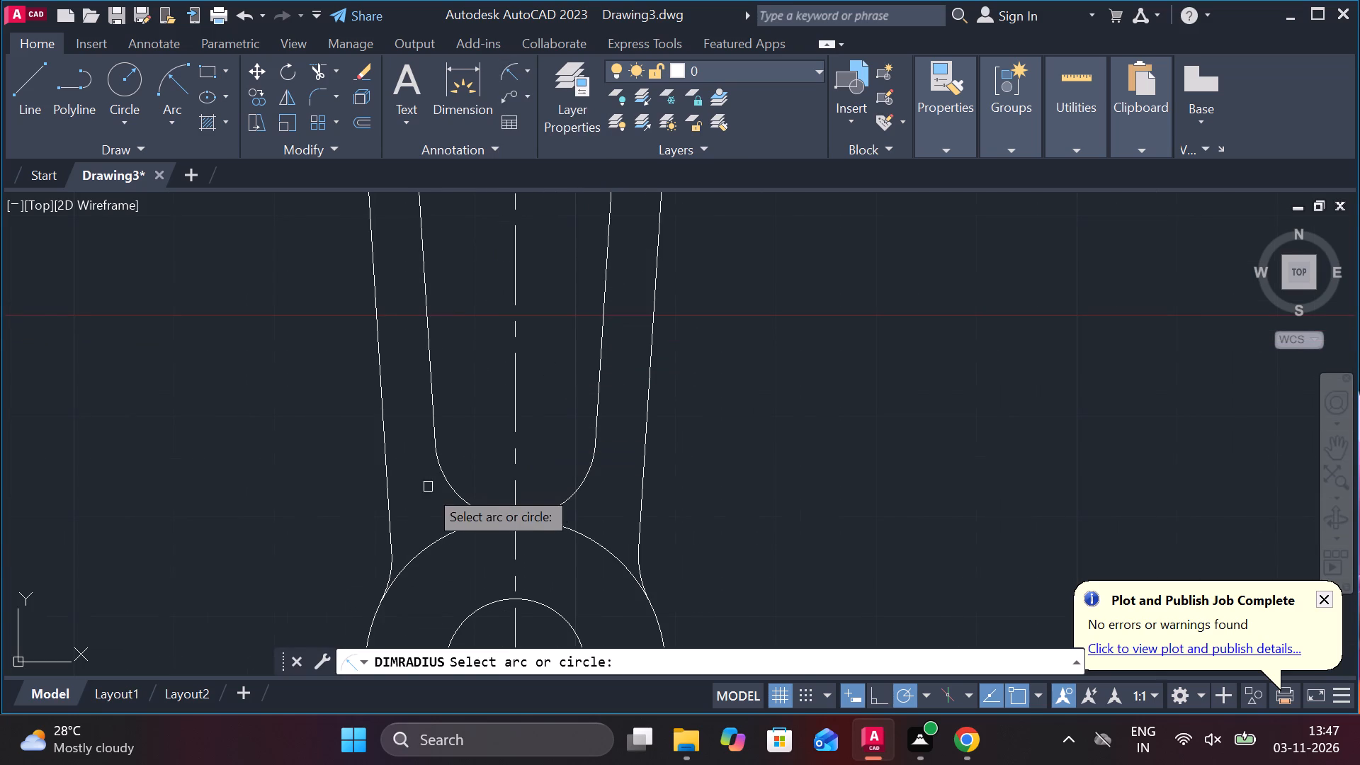
pyautogui.click(451, 489)
pyautogui.click(451, 489)
# Add a radius dimension to the fillet joining the arm's right edge to the bottom boss, with its text on the right.
pyautogui.moveTo(672, 497); pyautogui.dragTo(658, 492, button='middle')
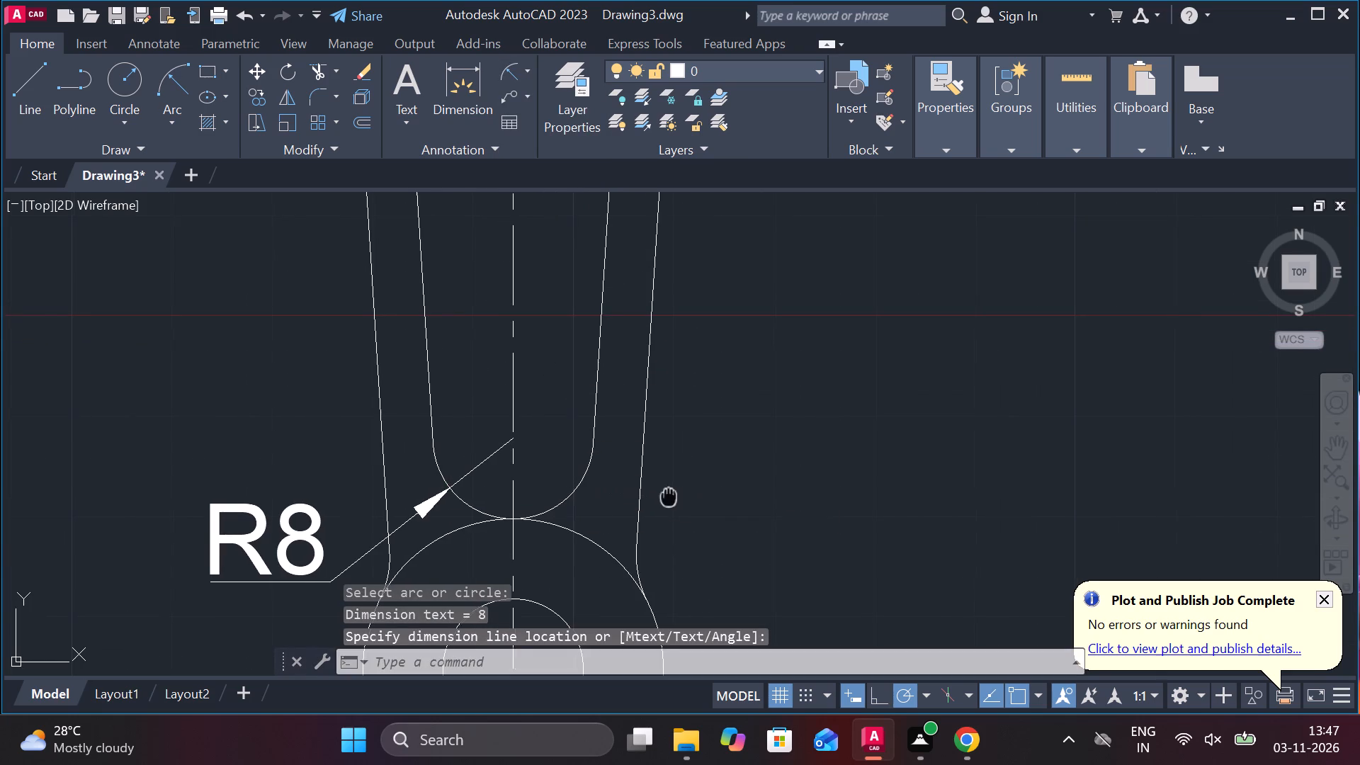
pyautogui.moveTo(658, 492); pyautogui.dragTo(622, 307, button='middle')
pyautogui.press('space')
pyautogui.click(593, 376)
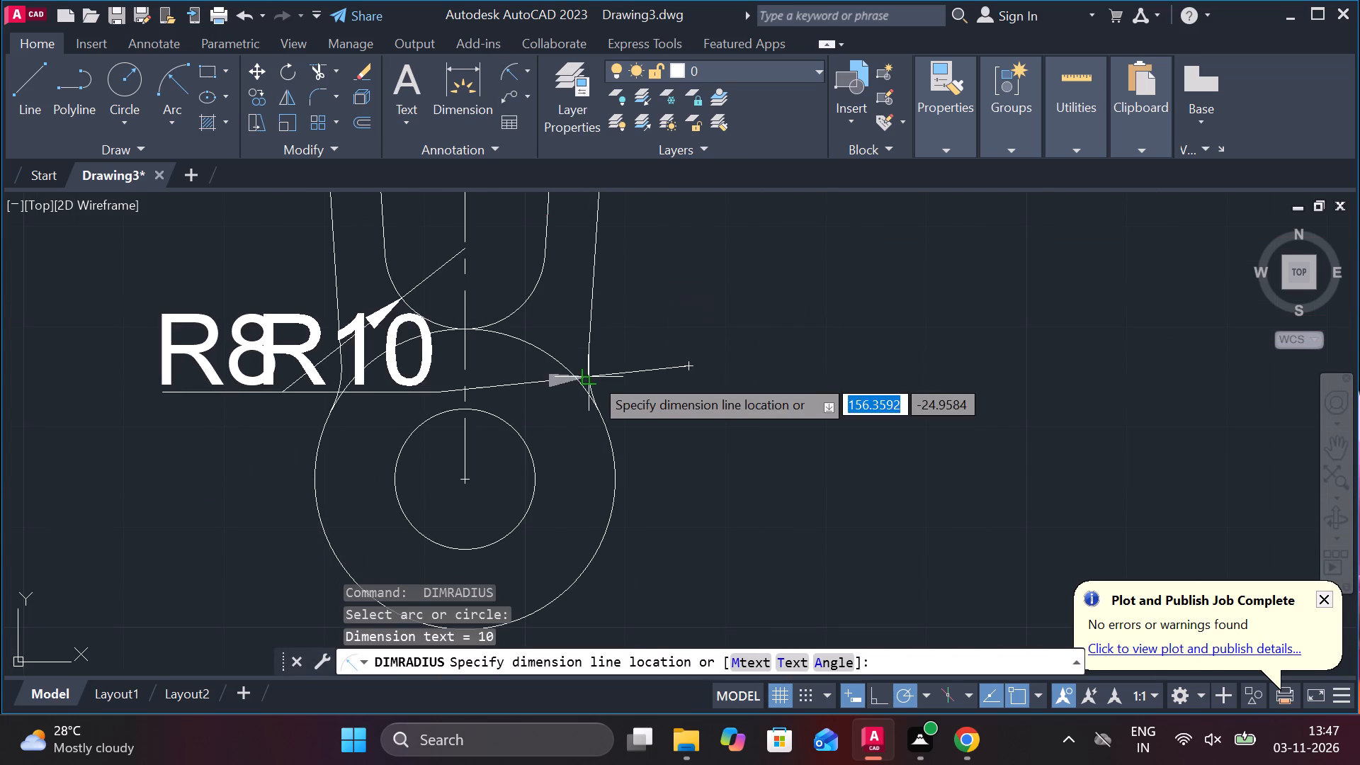
pyautogui.click(643, 370)
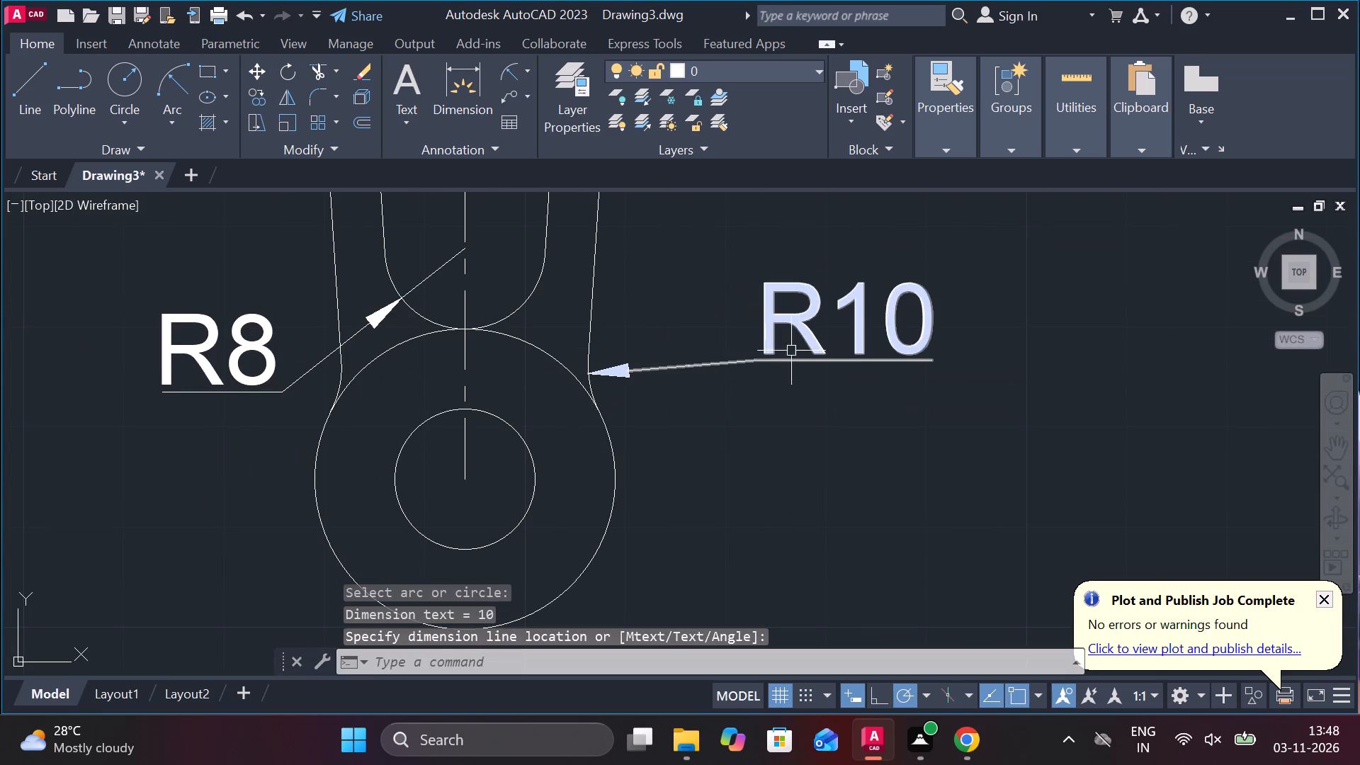
pyautogui.scroll(-2, 781, 339)
pyautogui.press('Escape')
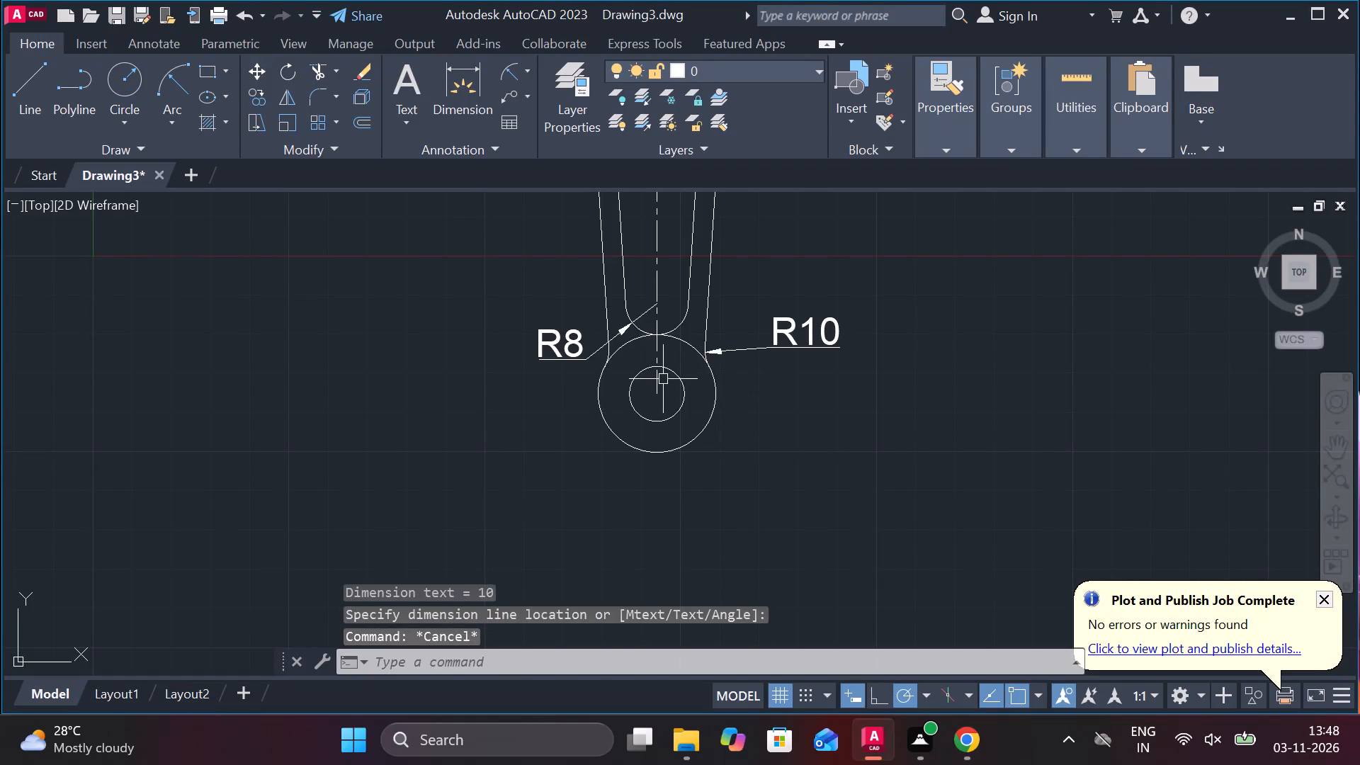
# Lengthen the arm's vertical centre line downward past the bottom boss's outer circle.
pyautogui.click(660, 385)
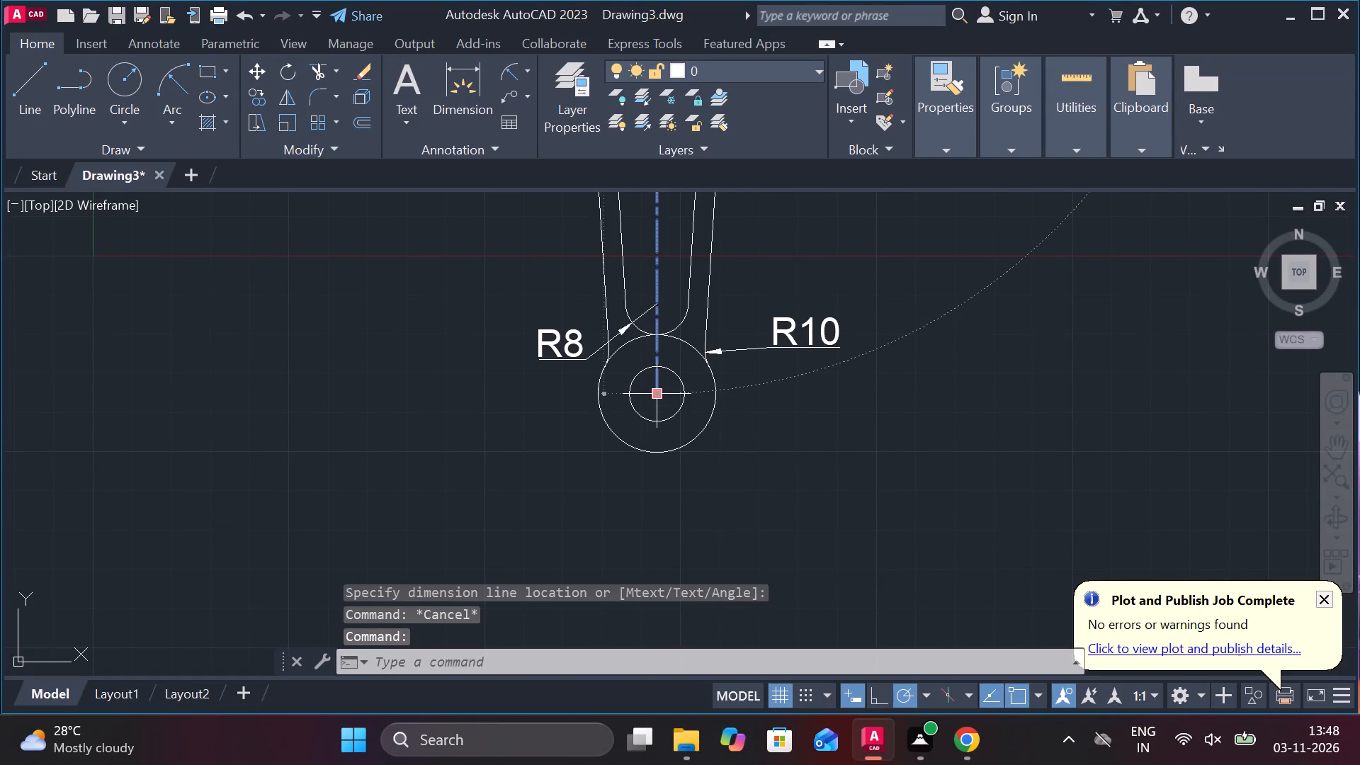
pyautogui.click(734, 446)
pyautogui.click(739, 490)
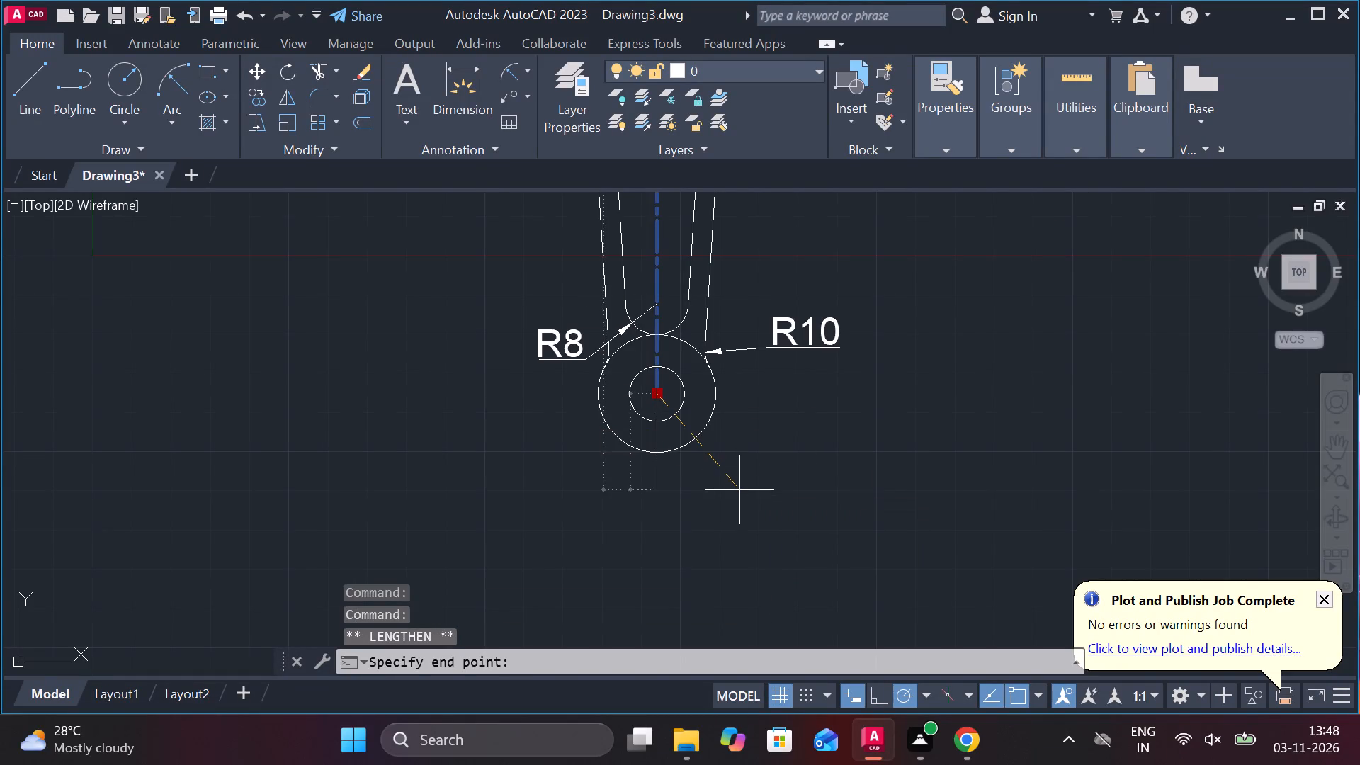
pyautogui.press('Escape')
# Add a centre mark to the outer circle of the boss at the arm's lower end.
pyautogui.write('ce')
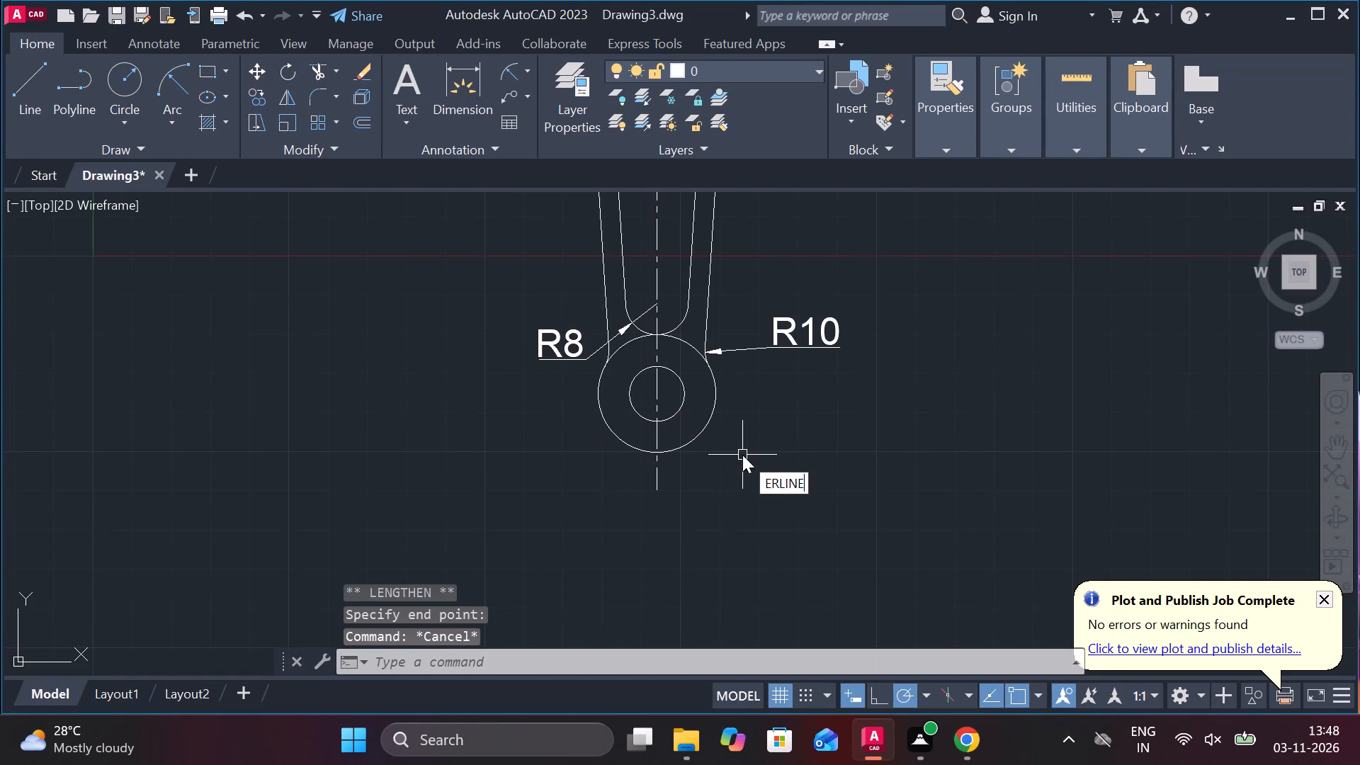
pyautogui.click(795, 520)
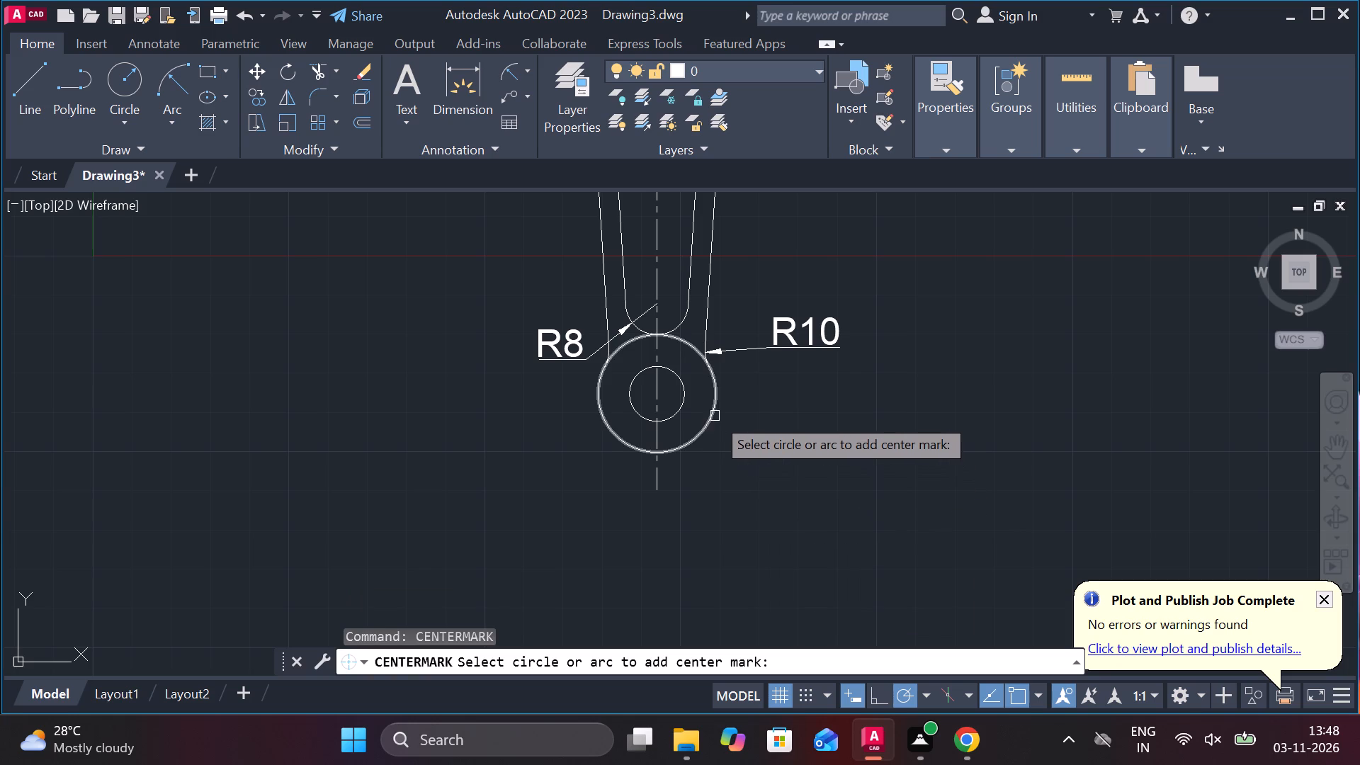
pyautogui.click(715, 416)
pyautogui.scroll(-2, 806, 431)
pyautogui.moveTo(869, 441); pyautogui.dragTo(788, 484, button='middle')
pyautogui.moveTo(805, 446); pyautogui.dragTo(804, 446, button='middle')
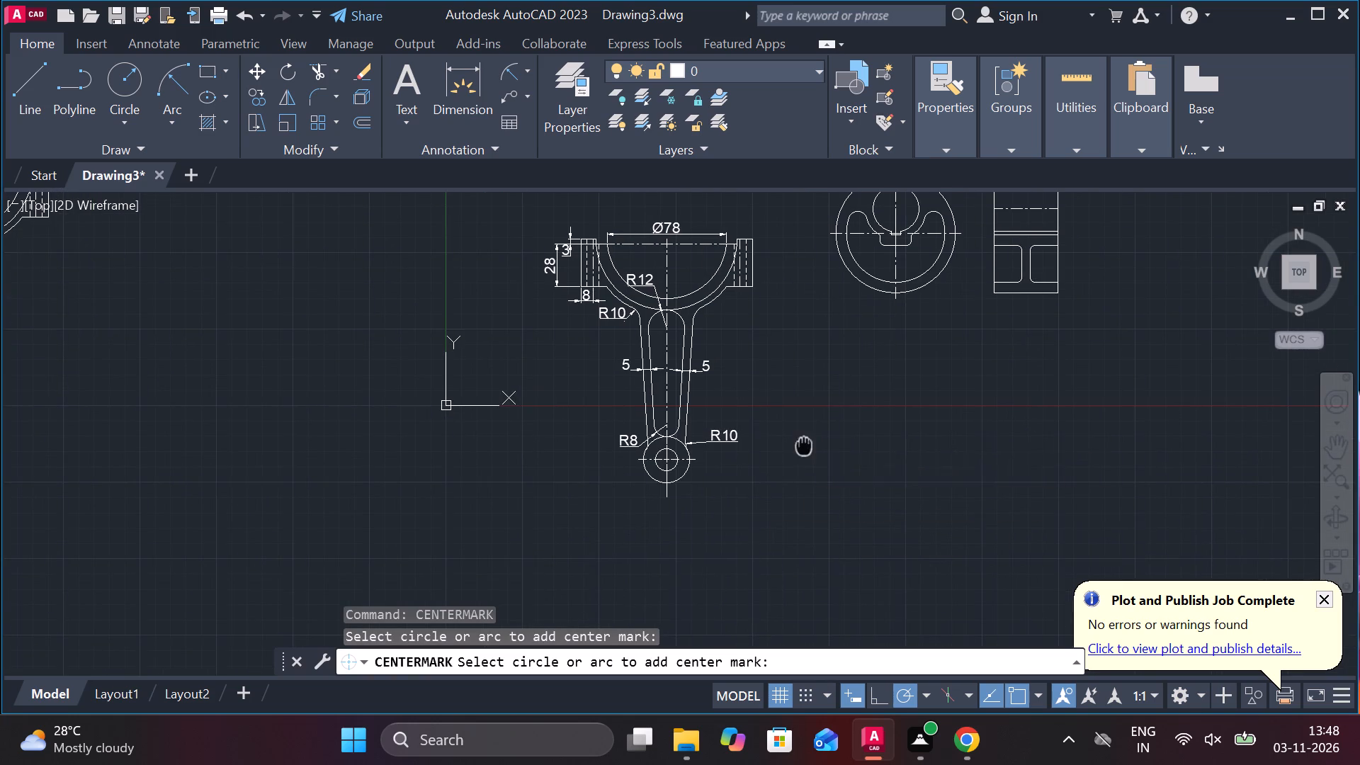
pyautogui.moveTo(804, 446); pyautogui.dragTo(795, 459, button='middle')
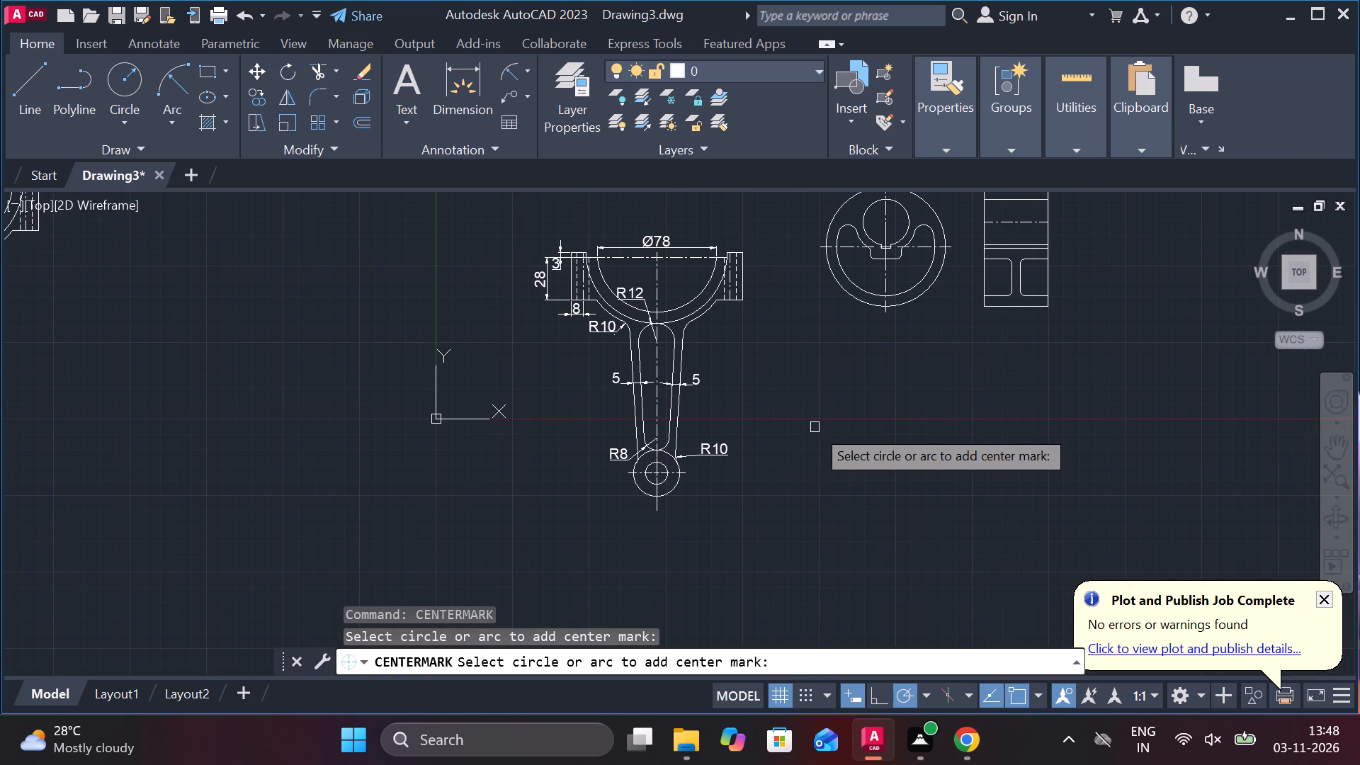
pyautogui.scroll(-2, 794, 378)
pyautogui.scroll(3, 821, 271)
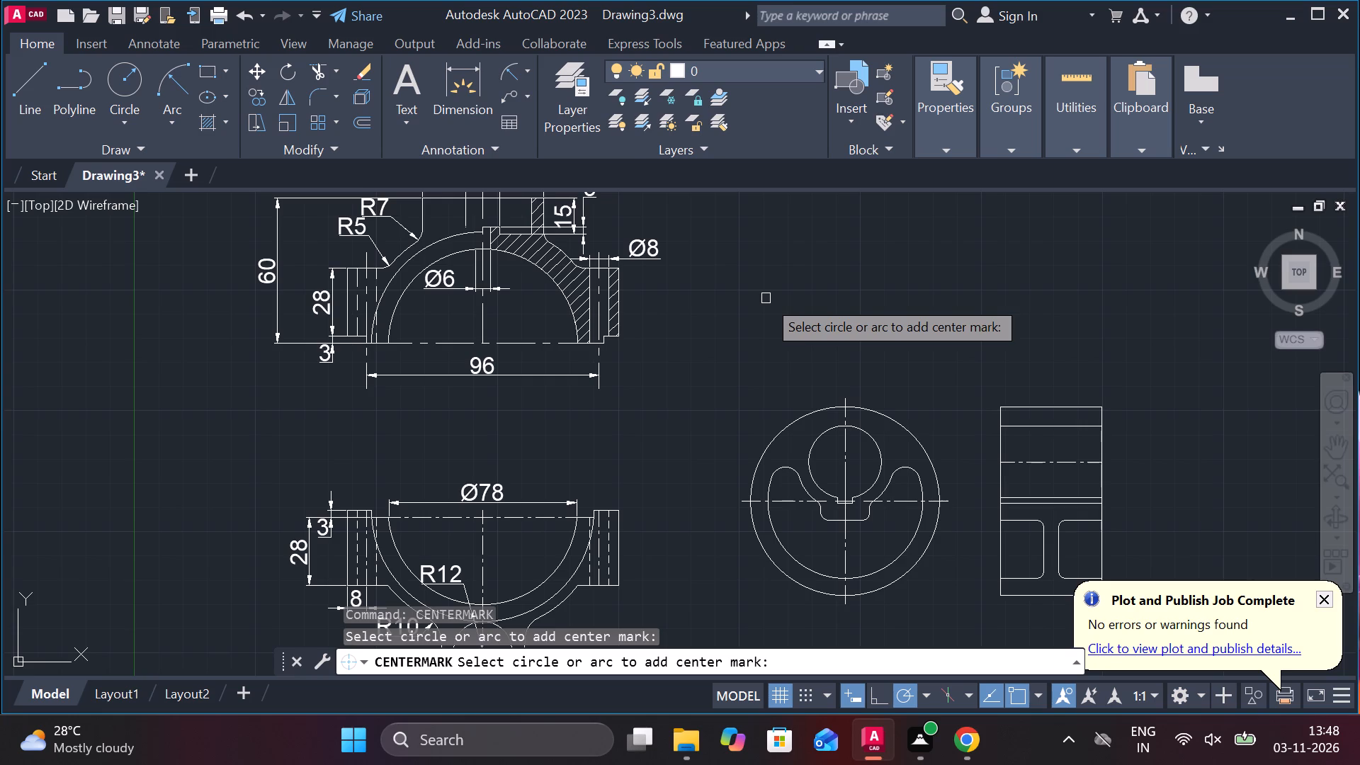
pyautogui.moveTo(726, 290); pyautogui.dragTo(745, 371, button='middle')
pyautogui.moveTo(752, 329); pyautogui.dragTo(780, 368, button='middle')
pyautogui.press('Escape')
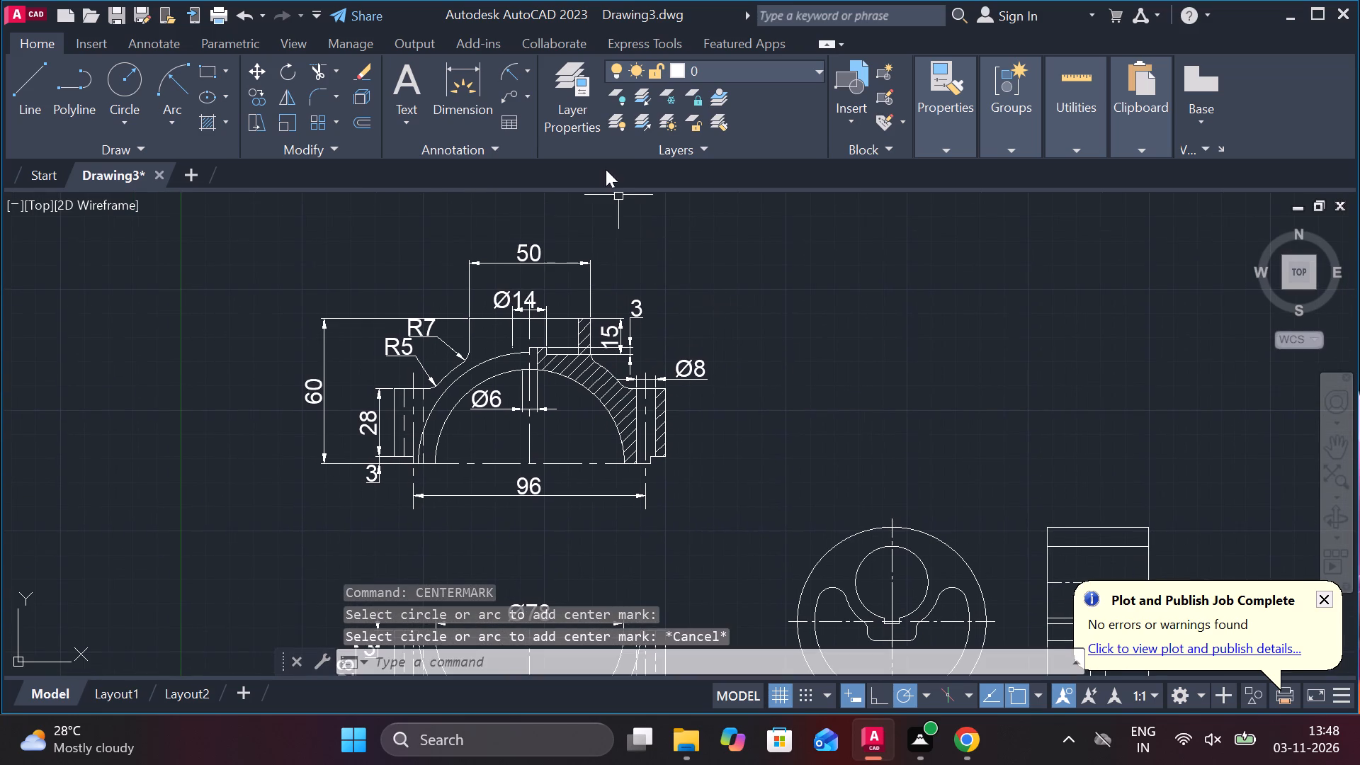
# Add a multileader pointing to the upper left of the half-round cap, labelled 2 with text height 10.
pyautogui.click(508, 93)
pyautogui.click(489, 336)
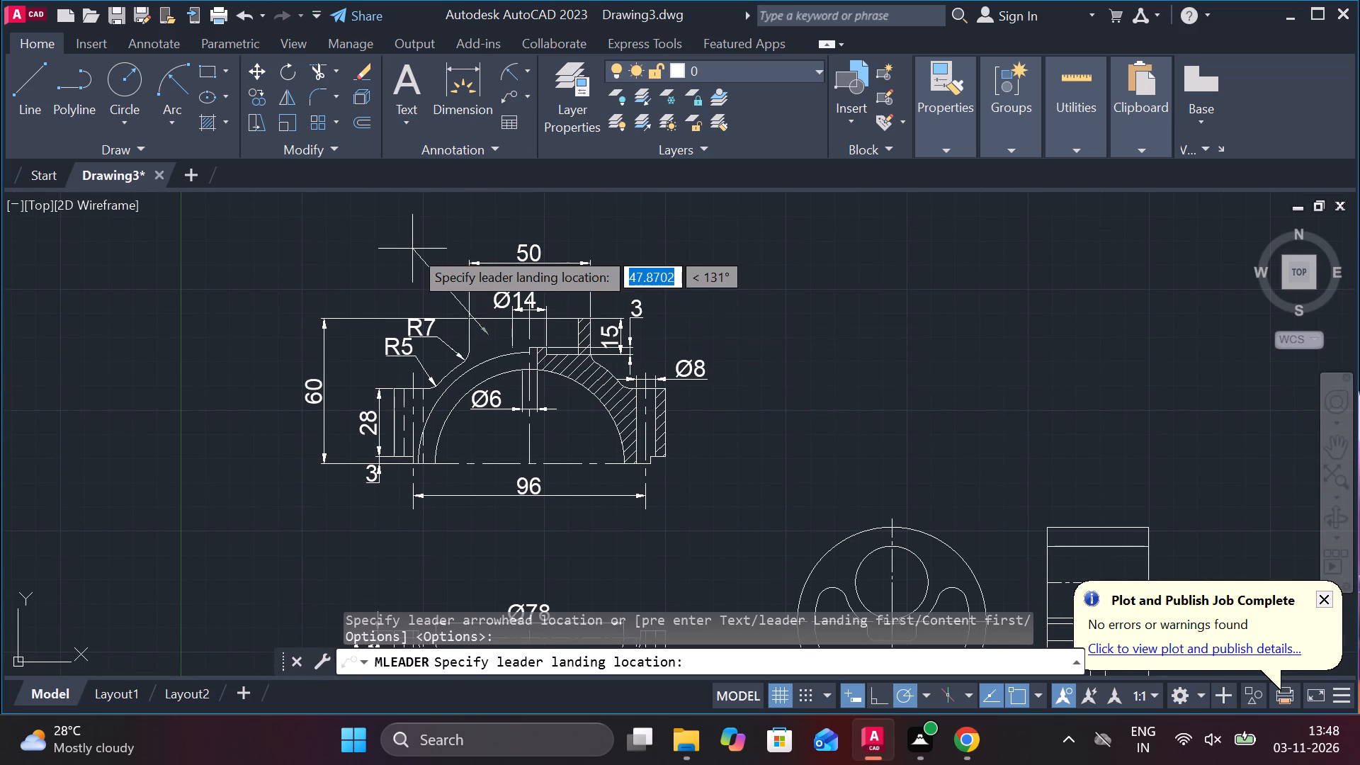
pyautogui.click(431, 265)
pyautogui.moveTo(451, 268); pyautogui.dragTo(540, 276, button='middle')
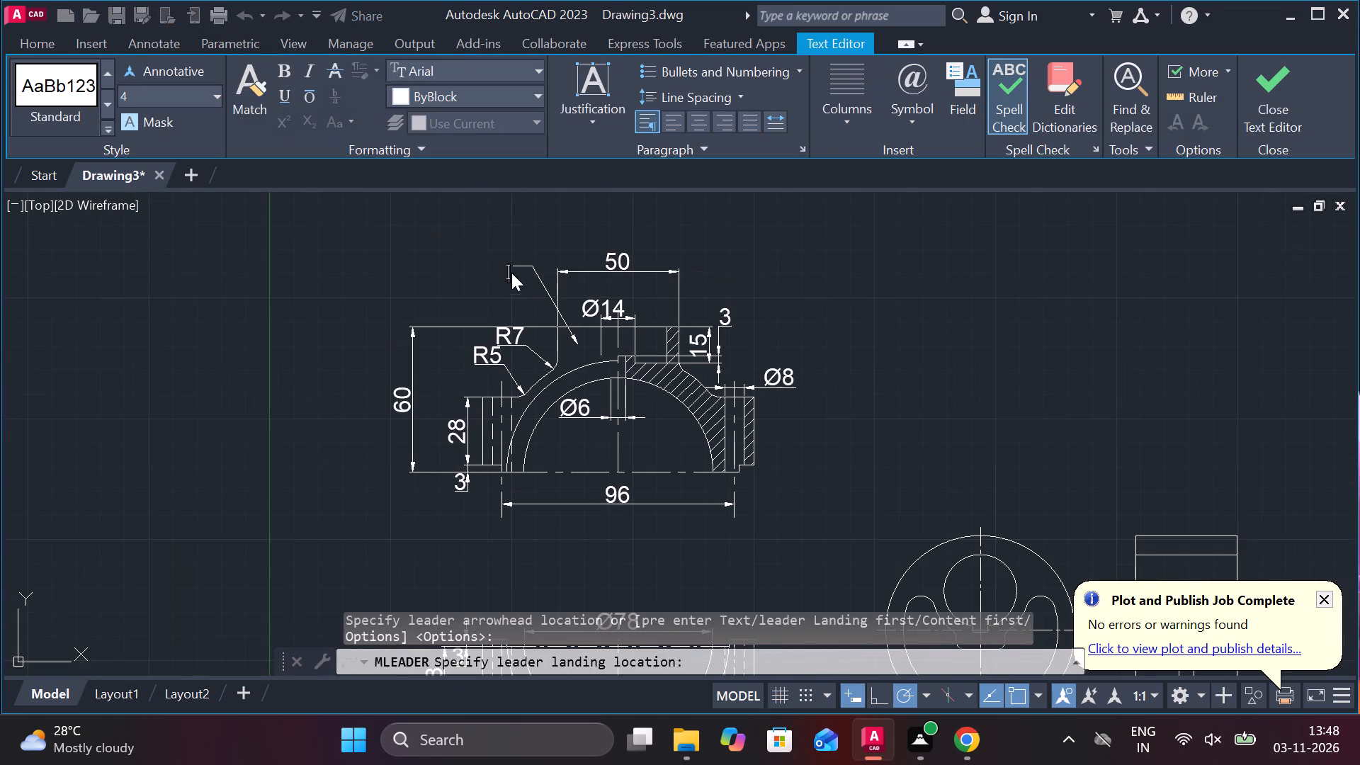
pyautogui.click(130, 92)
pyautogui.write('10')
pyautogui.press('Return')
pyautogui.press('2')
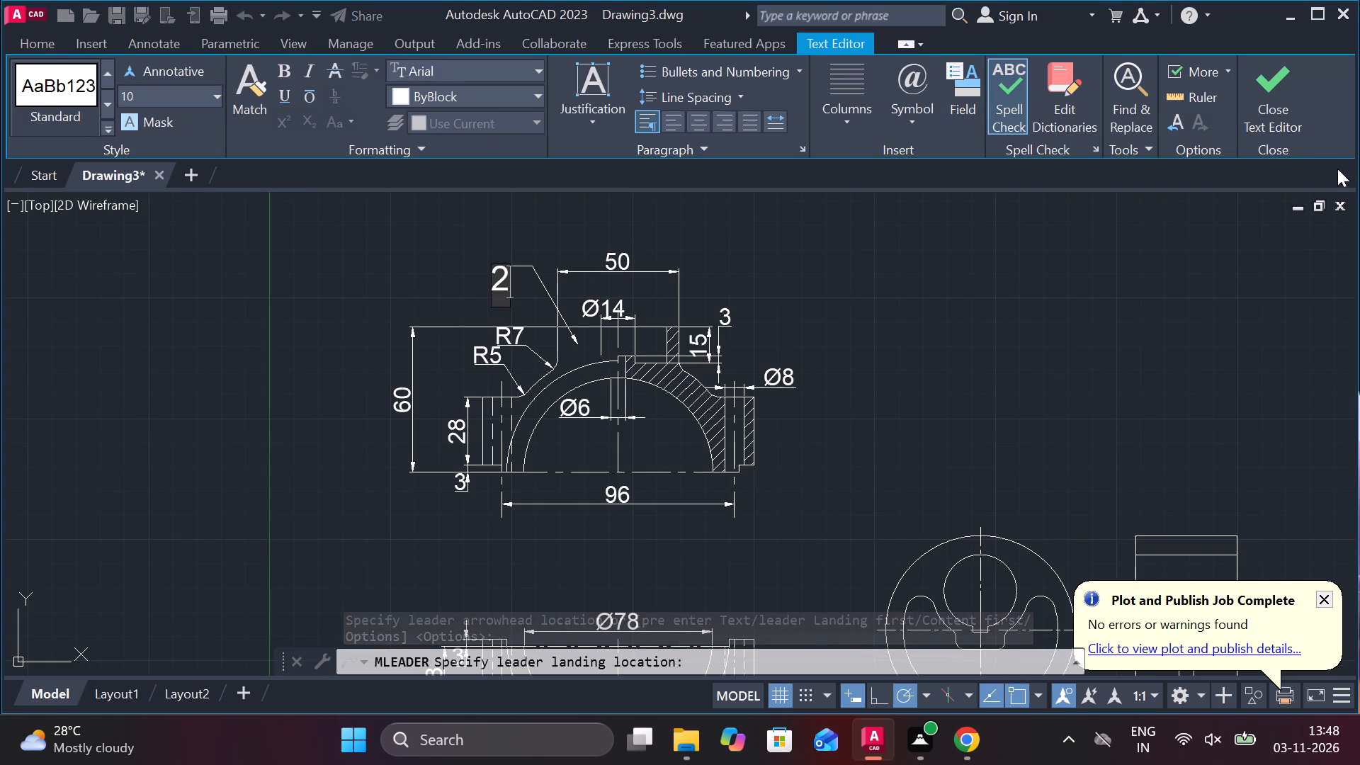
pyautogui.click(1286, 108)
# Add a multileader pointing to the arm's left outer edge above the boss, labelled 1 with text height 10.
pyautogui.scroll(-1, 550, 458)
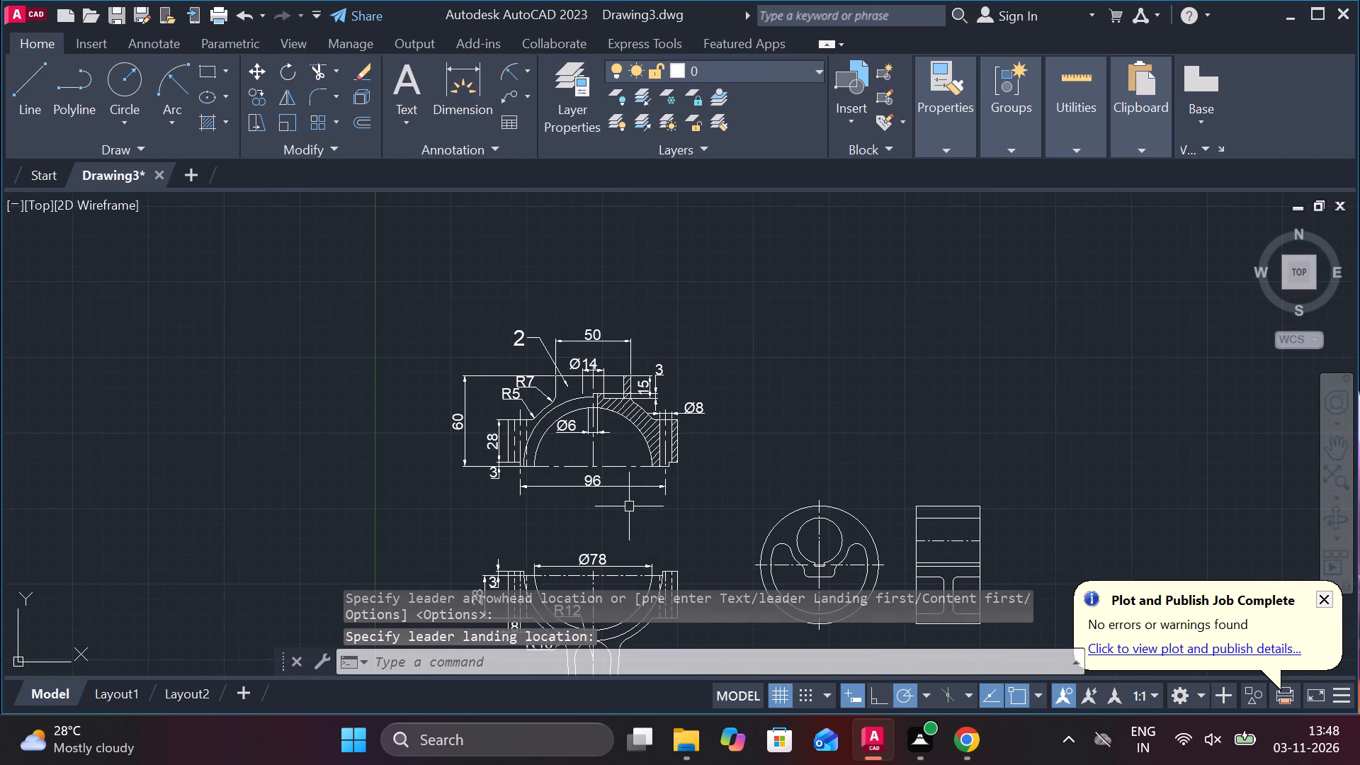
pyautogui.scroll(2, 636, 506)
pyautogui.moveTo(630, 506); pyautogui.dragTo(614, 347, button='middle')
pyautogui.scroll(-2, 627, 382)
pyautogui.moveTo(644, 400); pyautogui.dragTo(668, 242, button='middle')
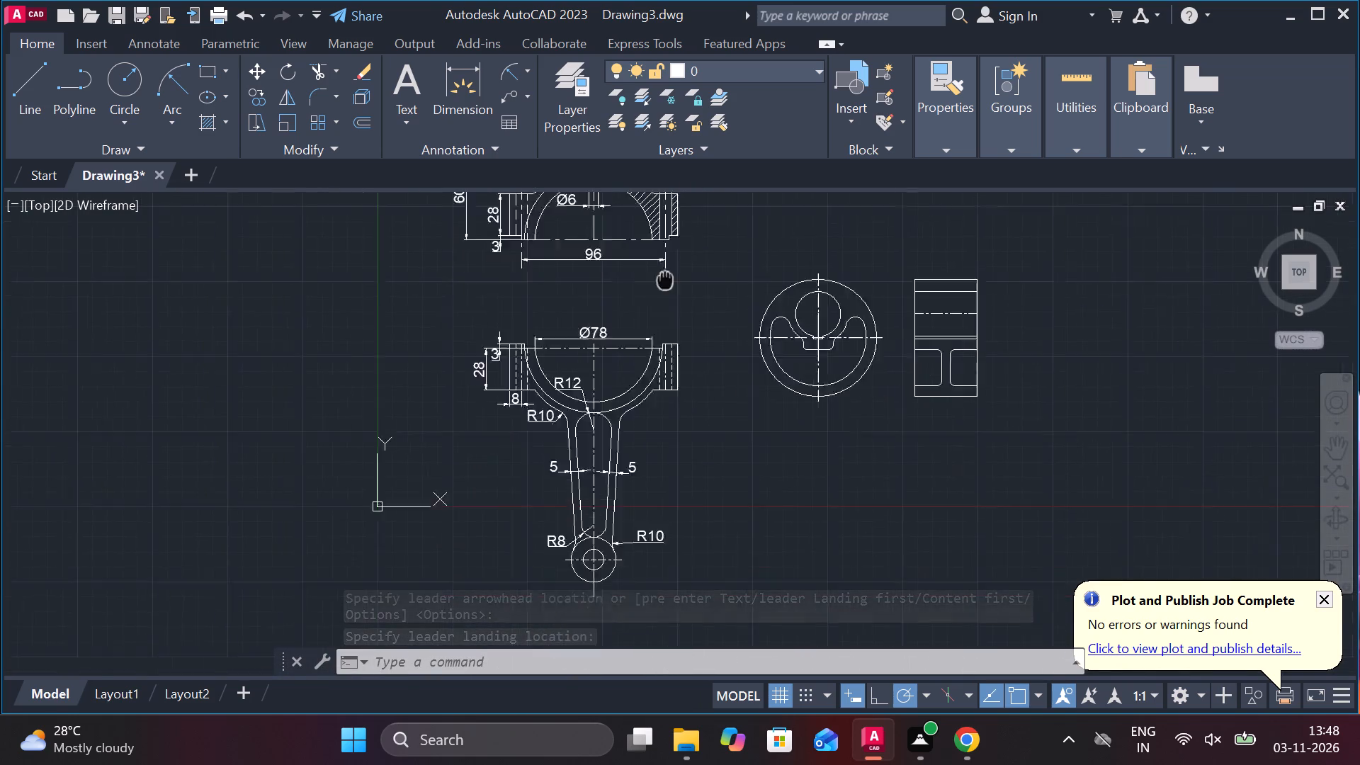
pyautogui.click(502, 77)
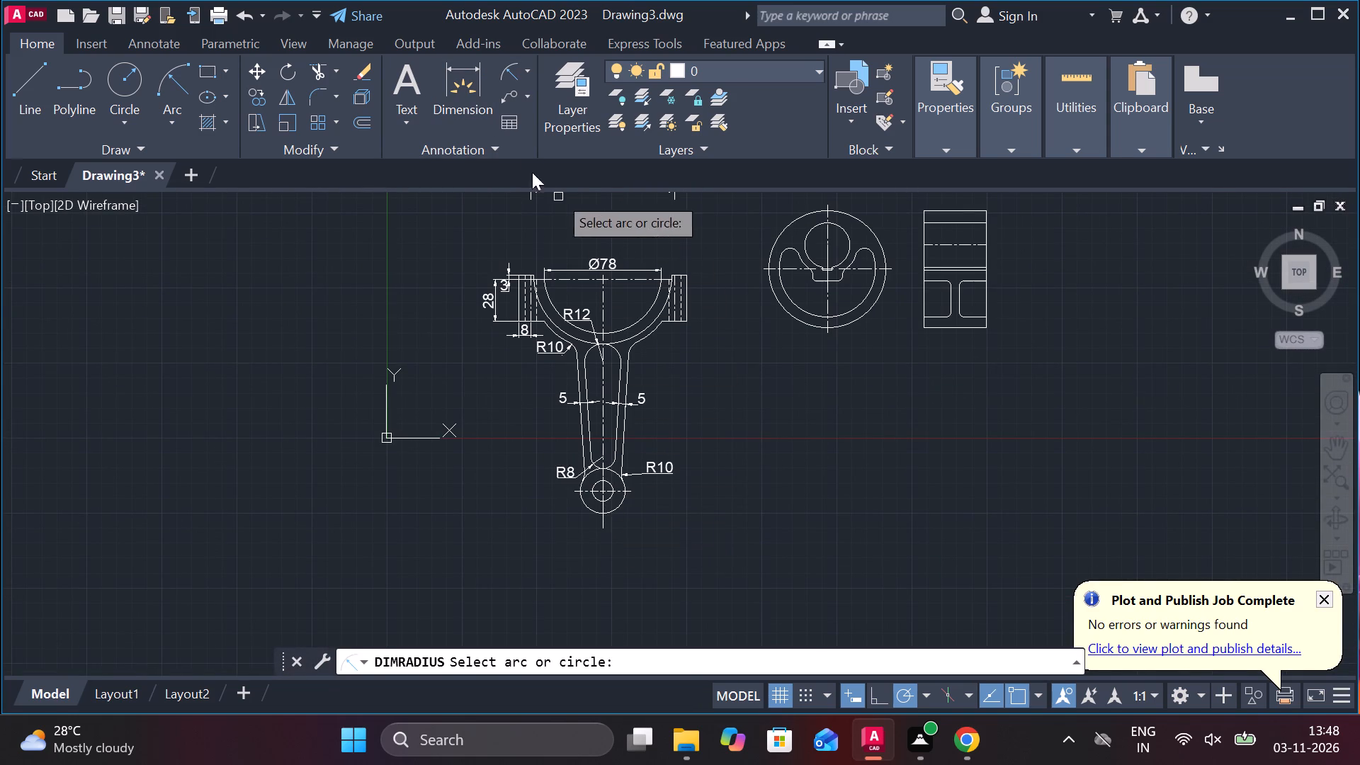
pyautogui.click(501, 87)
pyautogui.scroll(2, 586, 388)
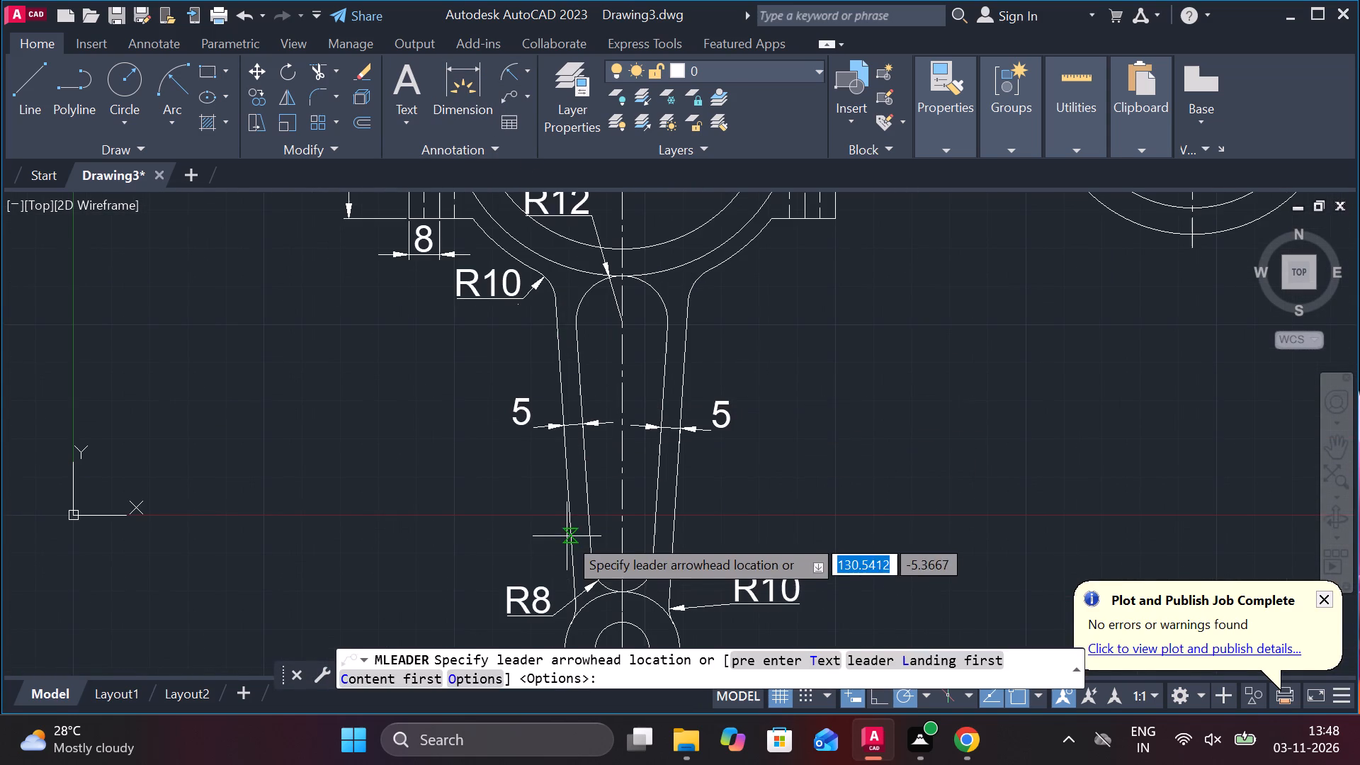
pyautogui.click(567, 536)
pyautogui.click(502, 503)
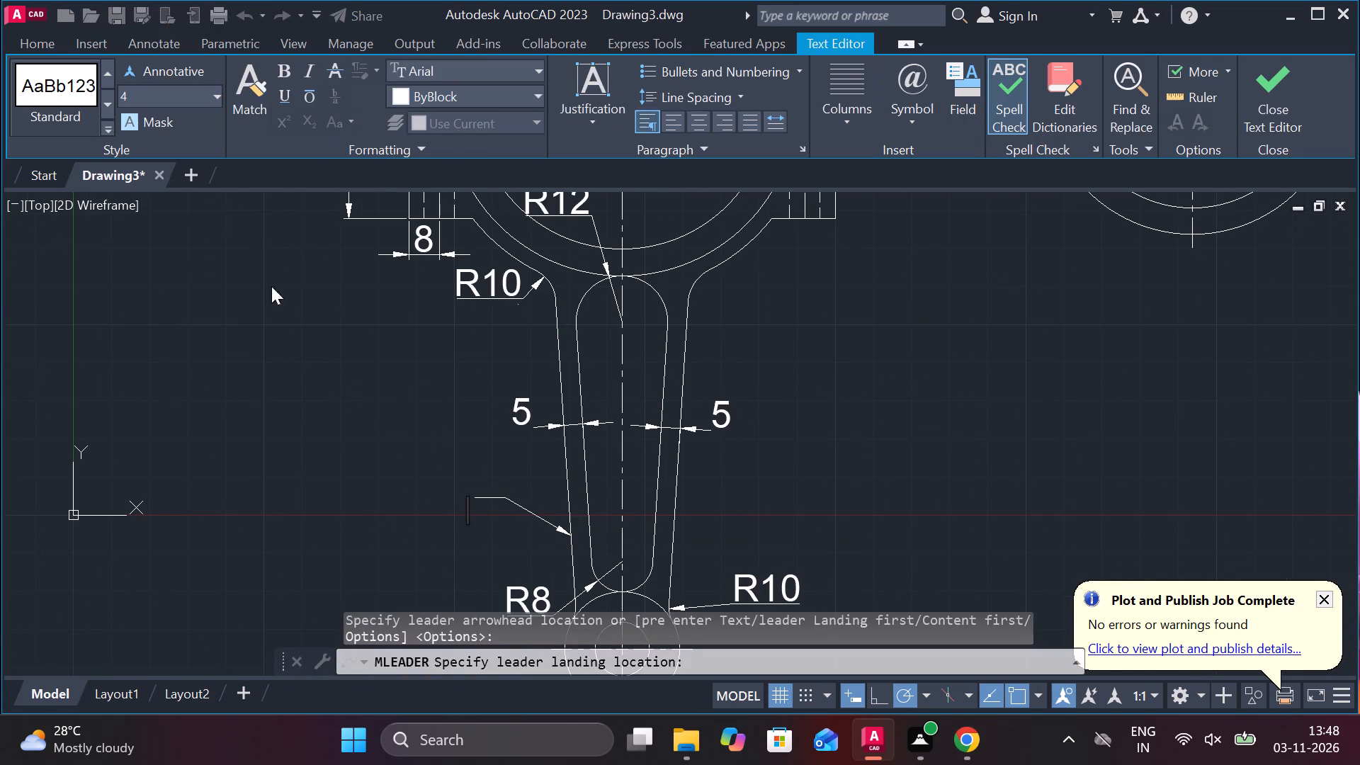
pyautogui.click(153, 98)
pyautogui.write('10')
pyautogui.press('Return')
pyautogui.press('1')
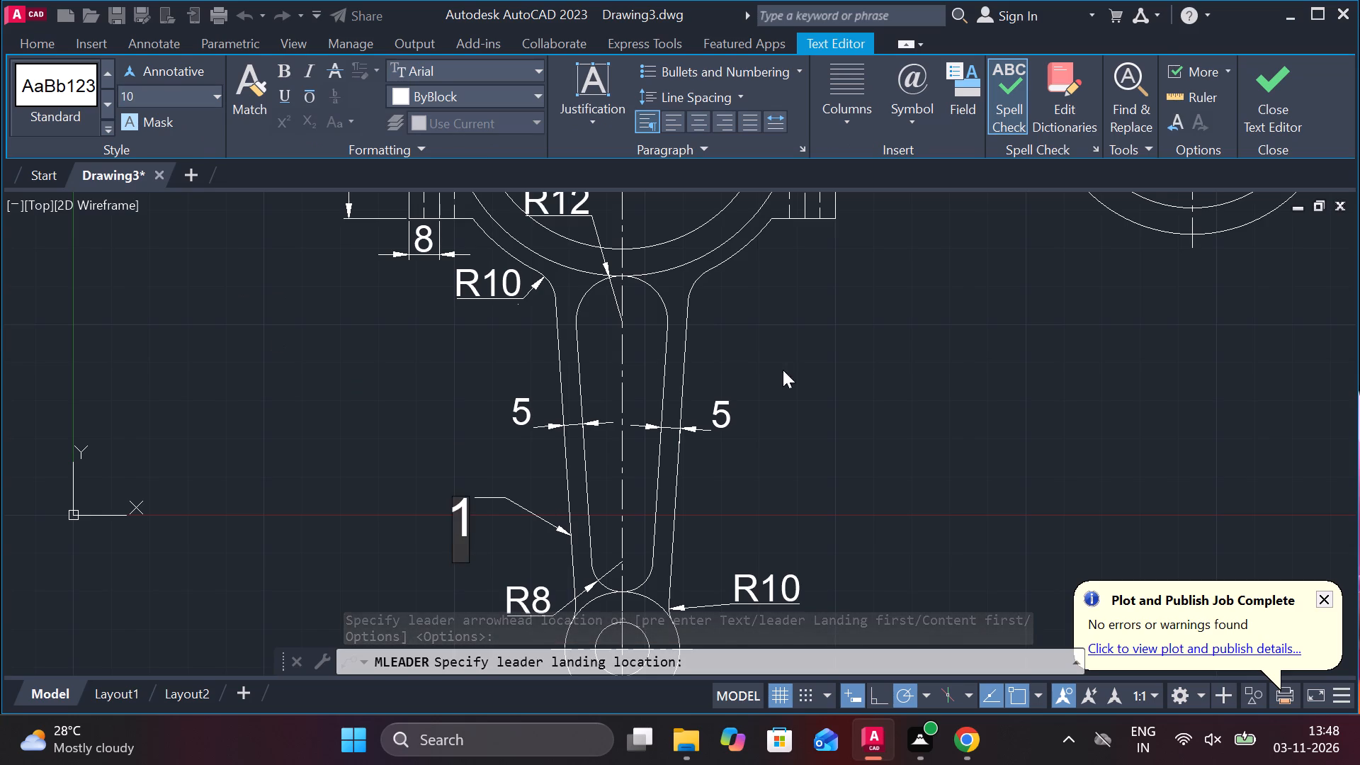
pyautogui.click(1270, 93)
# Add an aligned dimension diagonally across the bore circle of the circular keyway view.
pyautogui.scroll(-2, 753, 470)
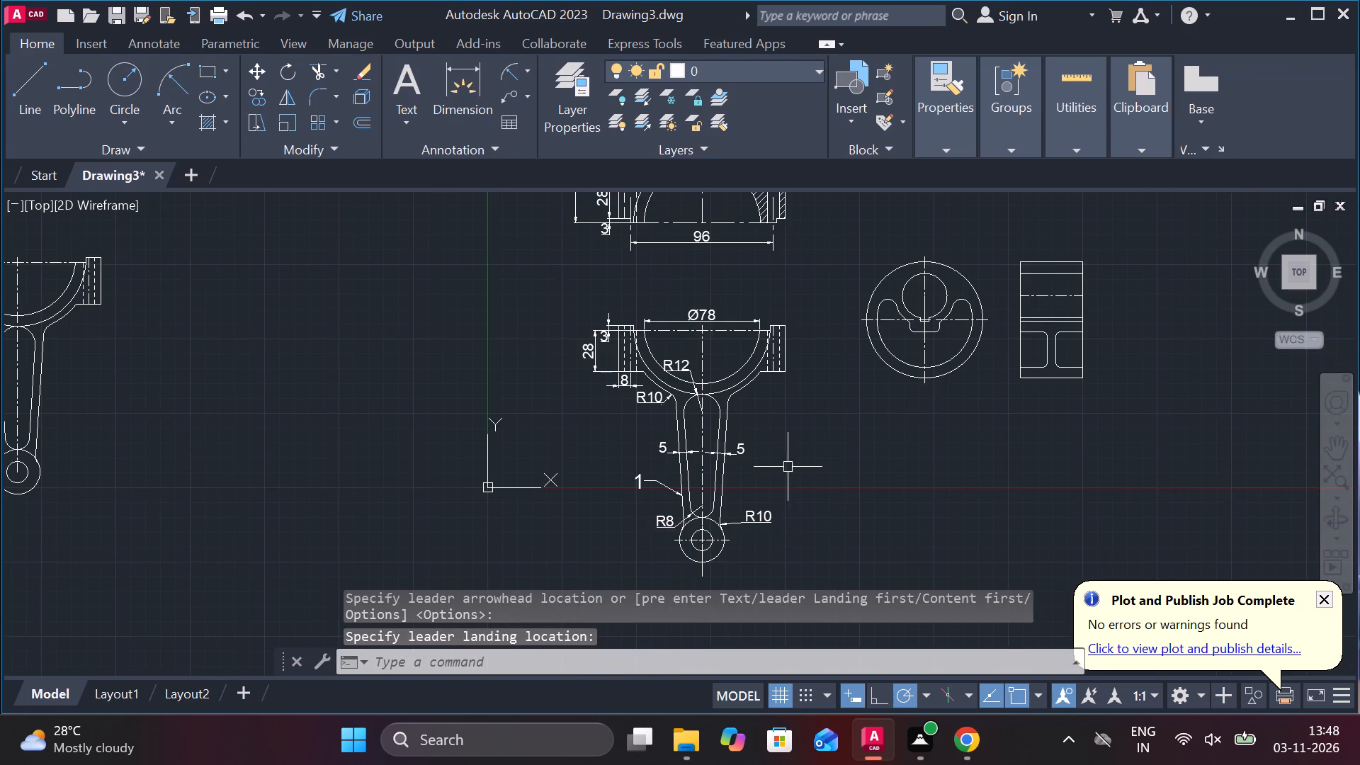
pyautogui.moveTo(721, 462); pyautogui.dragTo(678, 462, button='middle')
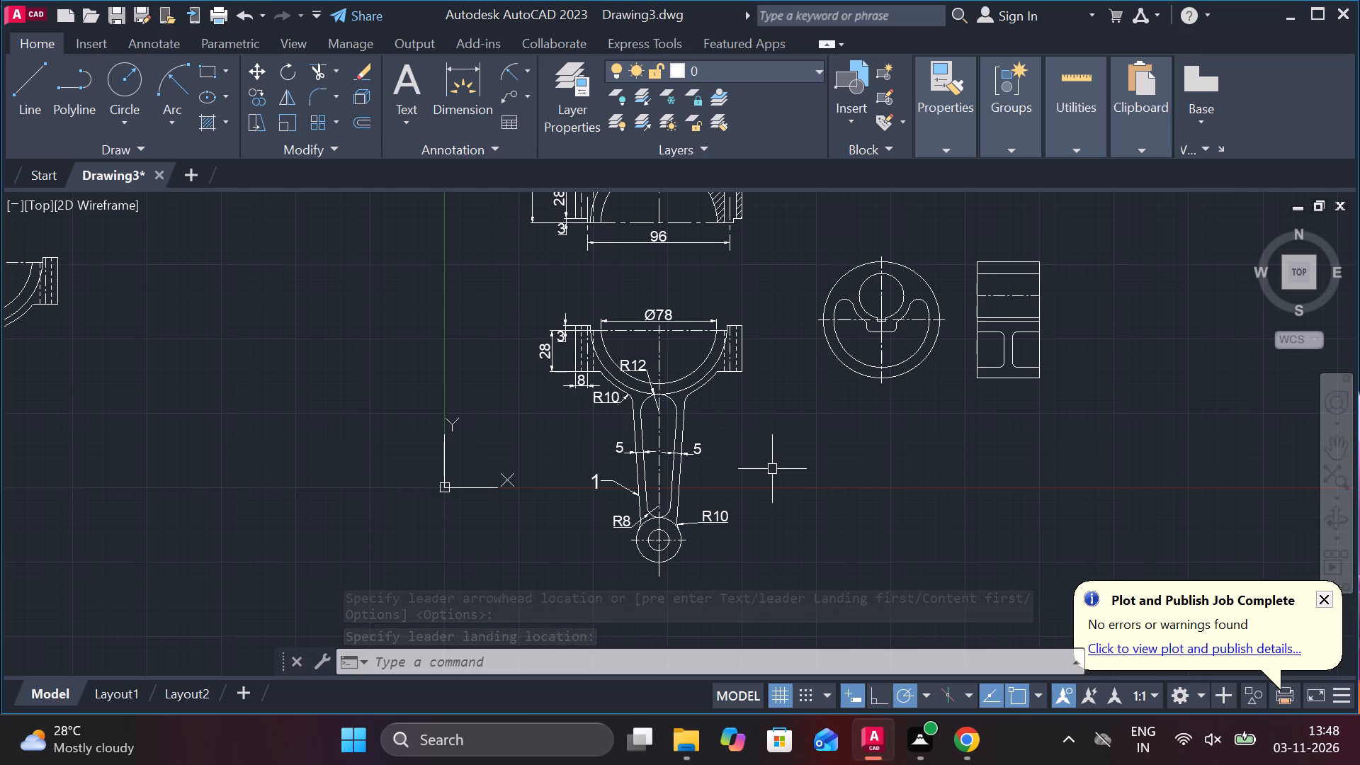
pyautogui.moveTo(774, 485); pyautogui.dragTo(713, 489, button='middle')
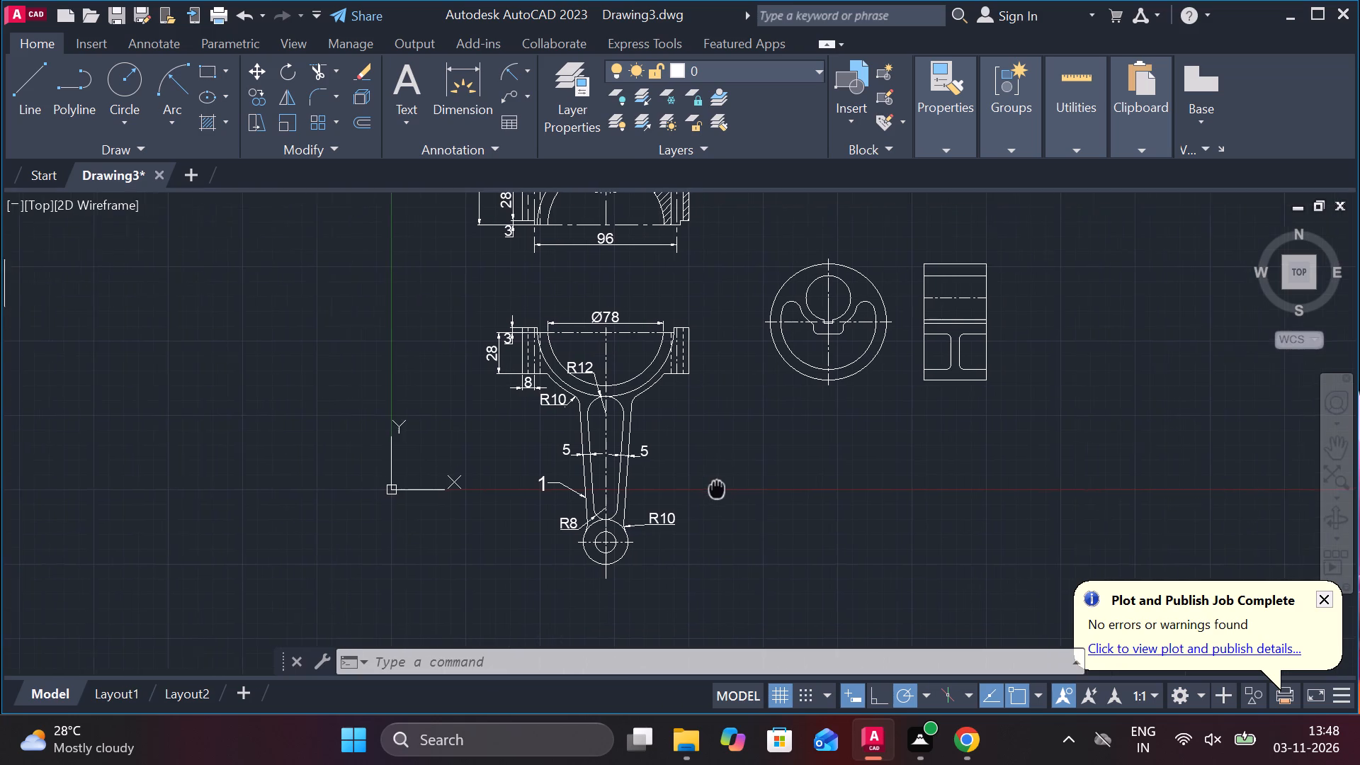
pyautogui.moveTo(713, 489); pyautogui.dragTo(712, 492, button='middle')
pyautogui.scroll(-2, 713, 494)
pyautogui.scroll(3, 784, 455)
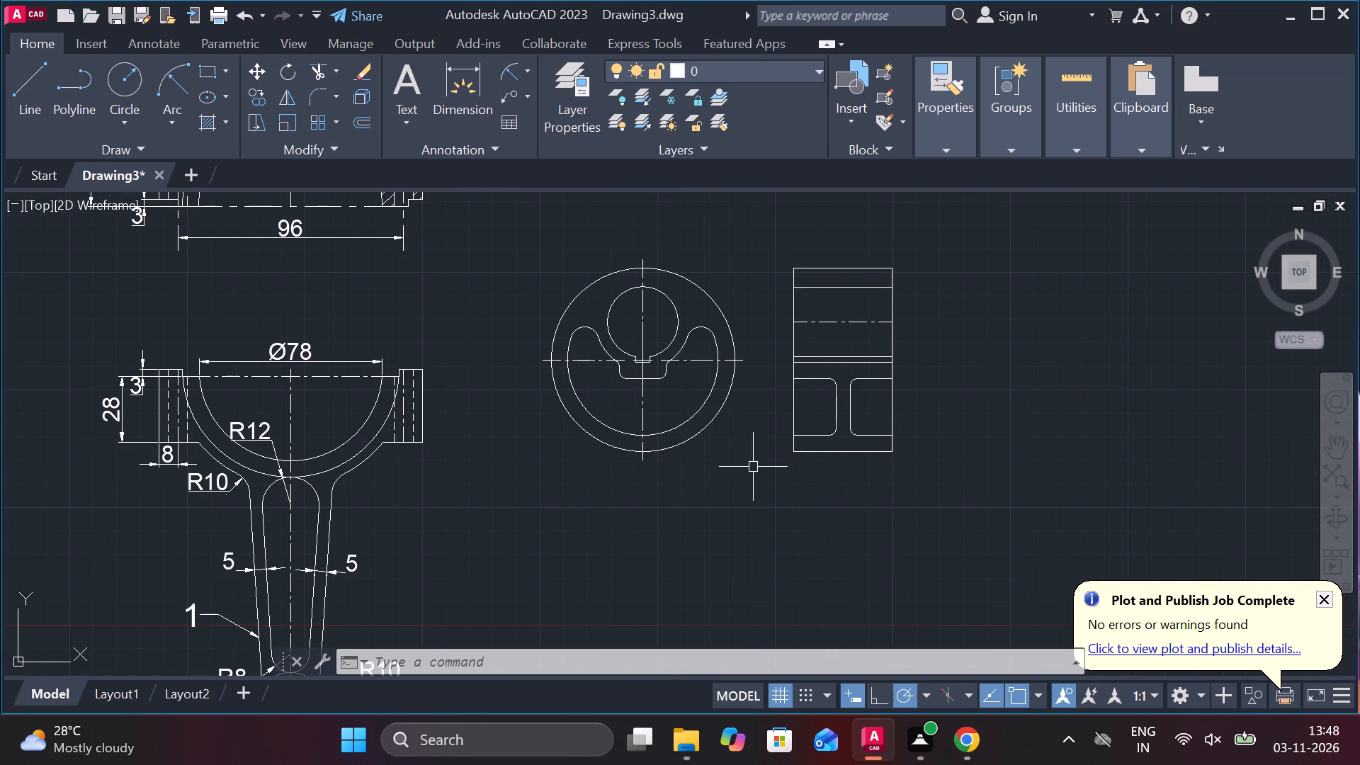
pyautogui.click(522, 72)
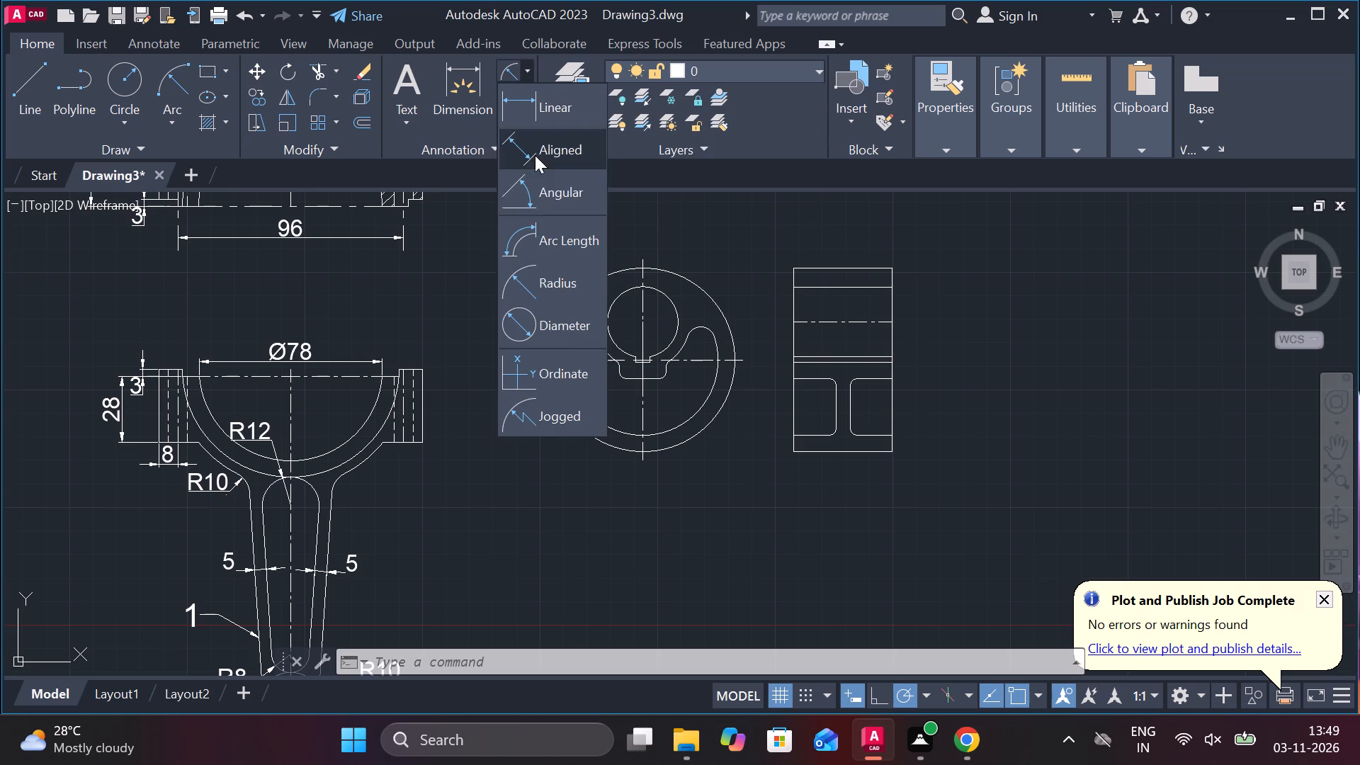
pyautogui.click(543, 160)
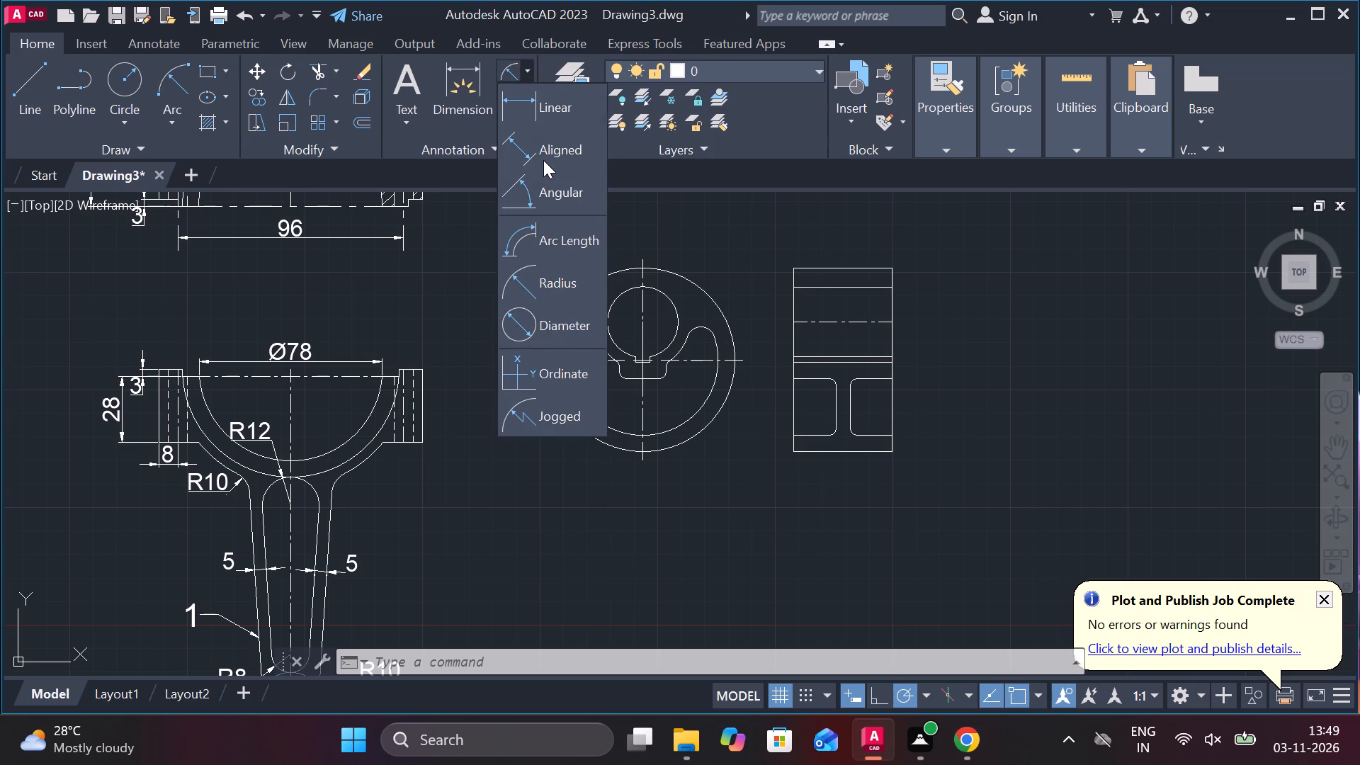
pyautogui.scroll(2, 616, 341)
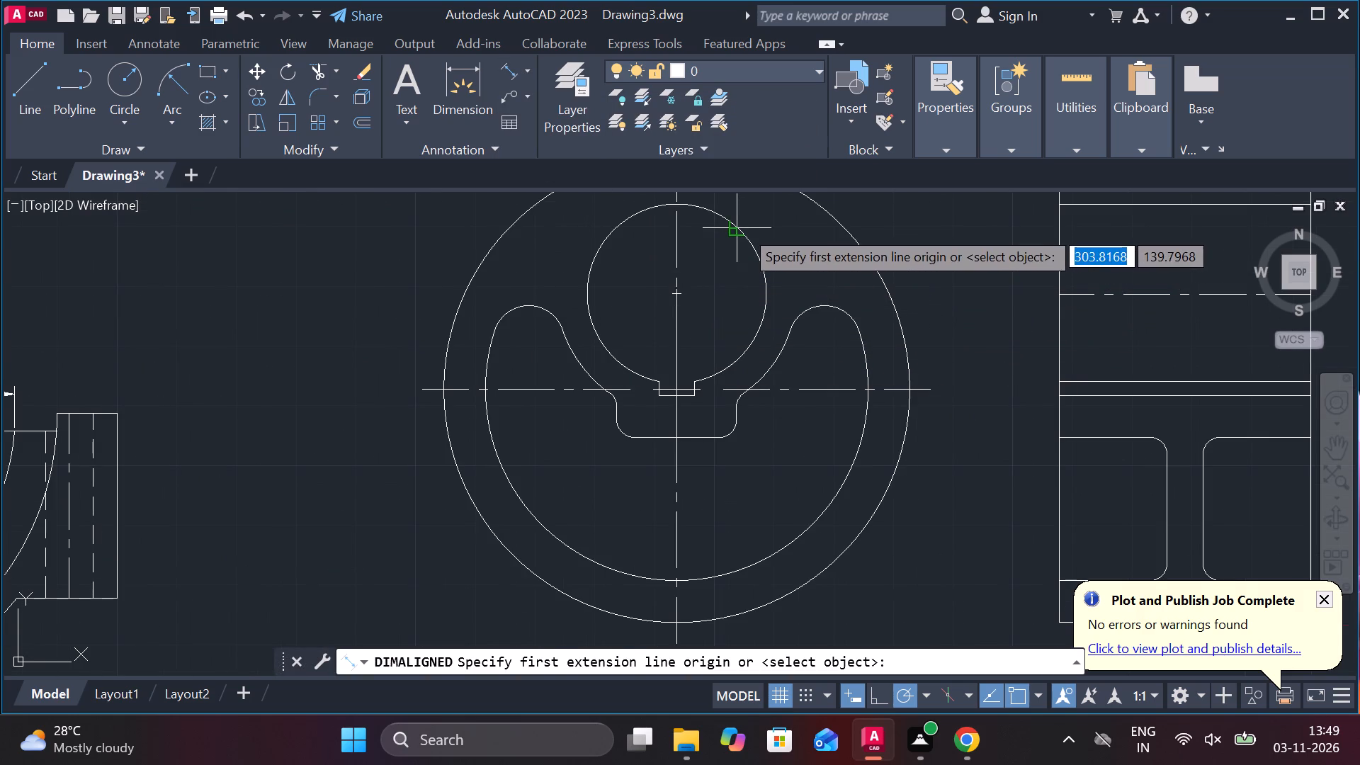
pyautogui.click(743, 228)
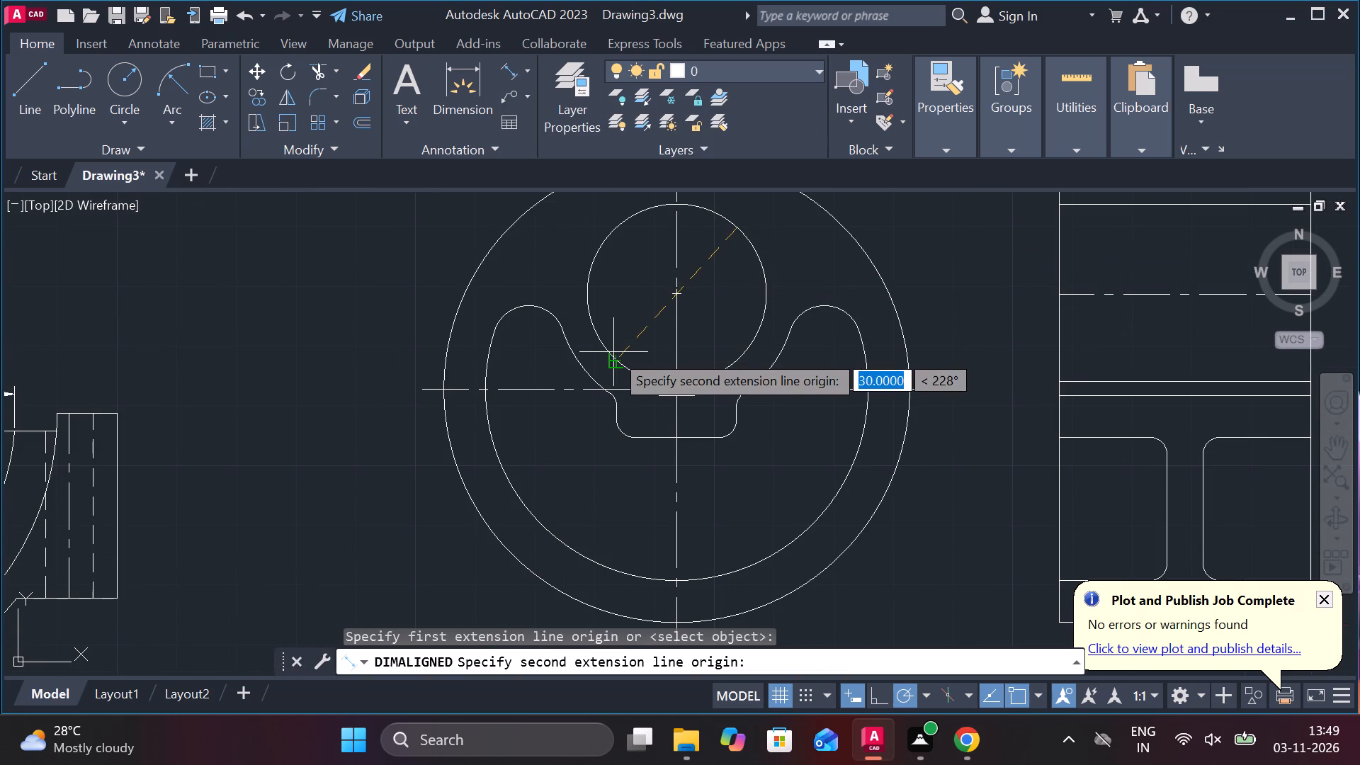
pyautogui.click(613, 352)
pyautogui.click(613, 354)
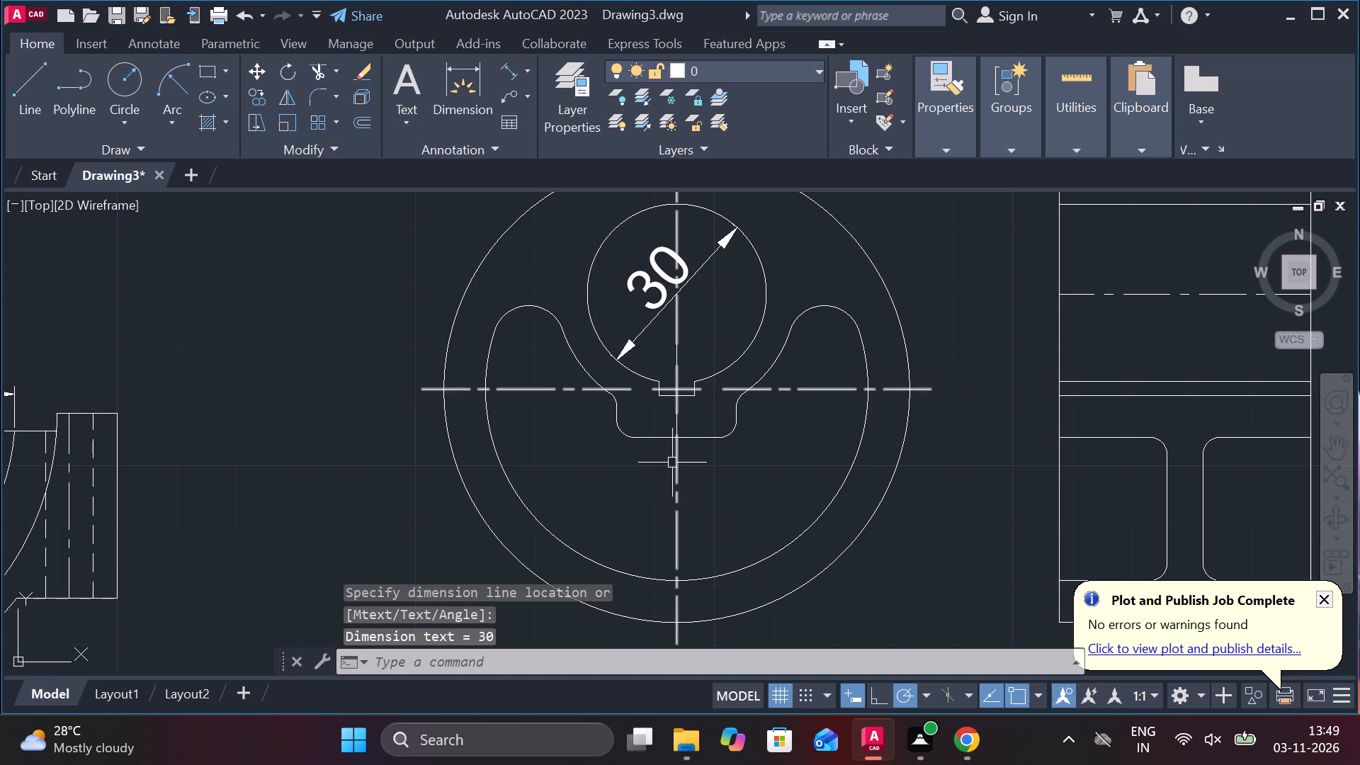
# Add an aligned dimension for the keyway slot's width at the bottom of the bore.
pyautogui.scroll(1, 672, 458)
pyautogui.moveTo(634, 494); pyautogui.dragTo(622, 440, button='middle')
pyautogui.press('space')
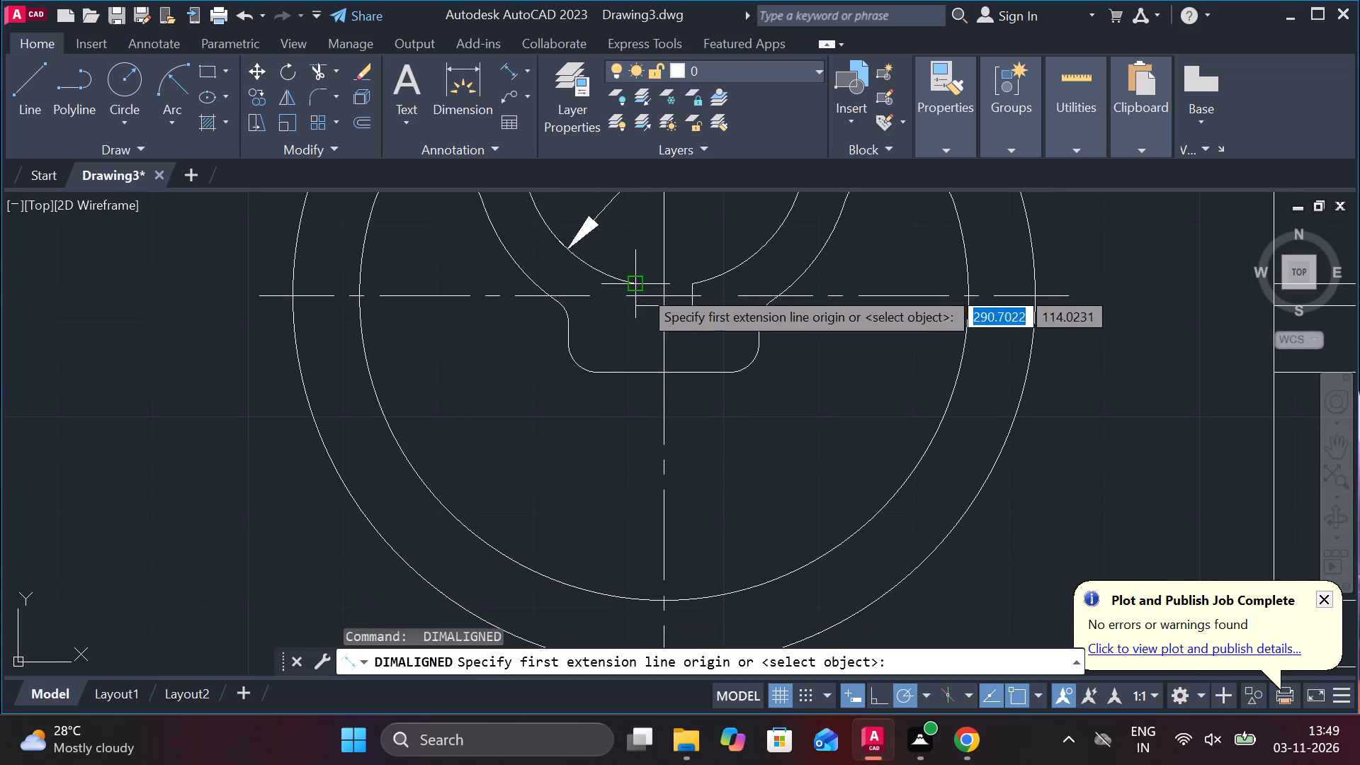
pyautogui.click(641, 288)
pyautogui.click(688, 285)
pyautogui.click(688, 270)
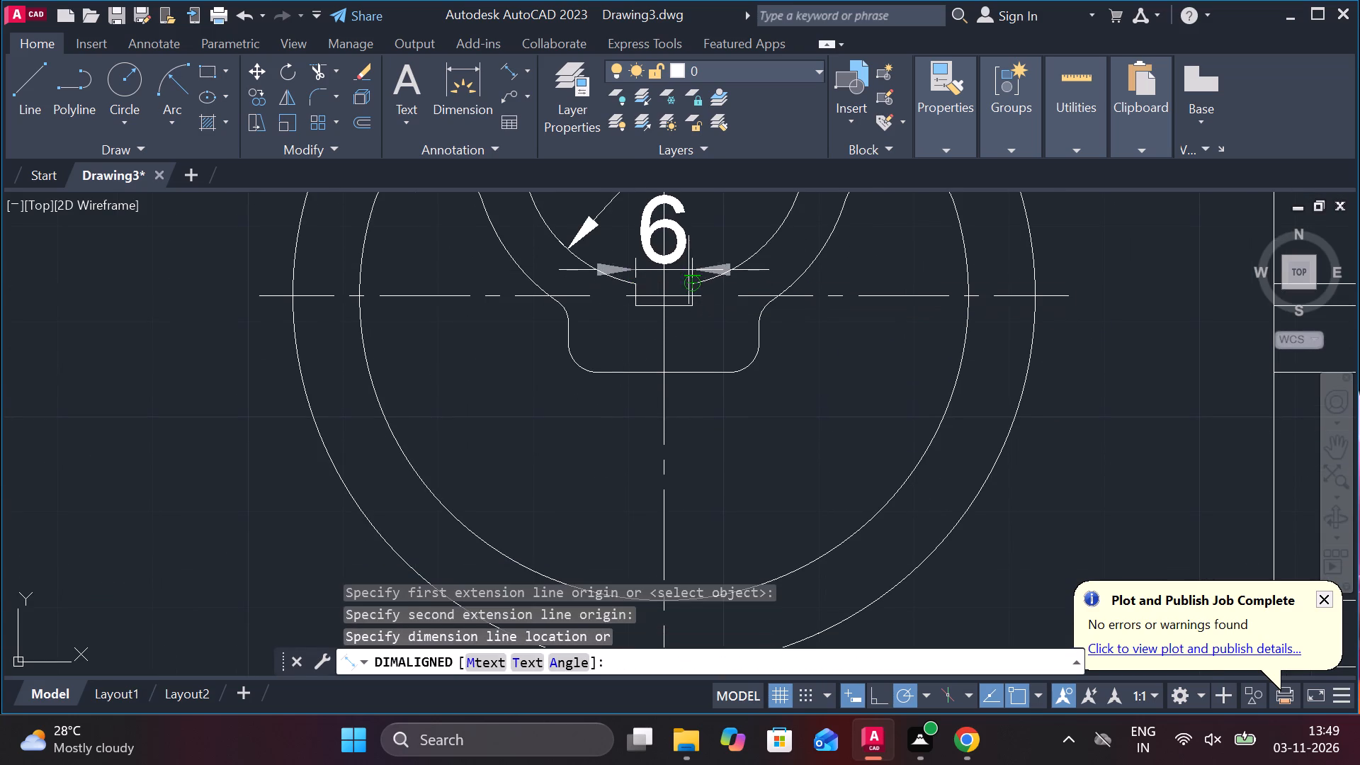
pyautogui.moveTo(699, 295); pyautogui.dragTo(703, 407, button='middle')
pyautogui.press('Escape')
# Move the keyway width dimension a little higher above the slot, inside the bore.
pyautogui.click(684, 391)
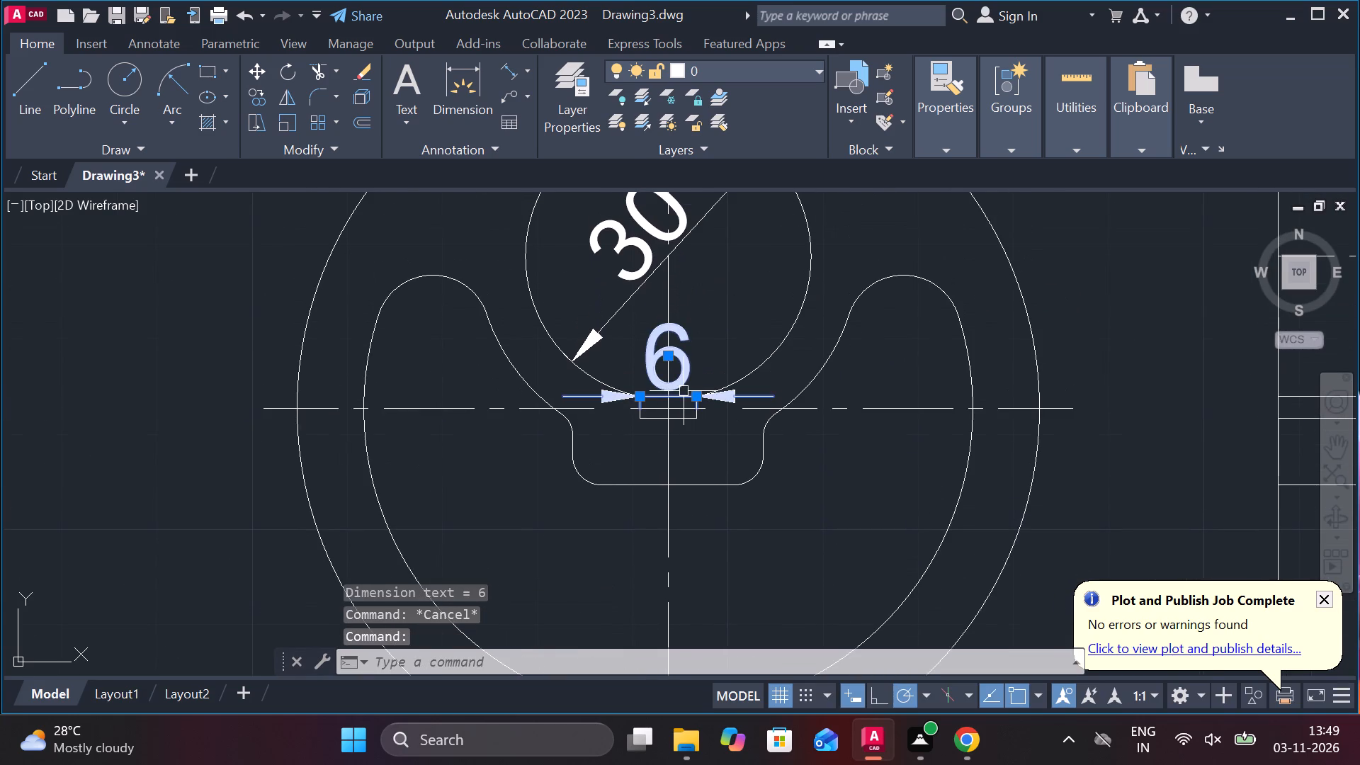
pyautogui.click(671, 361)
pyautogui.click(666, 345)
pyautogui.press('Escape')
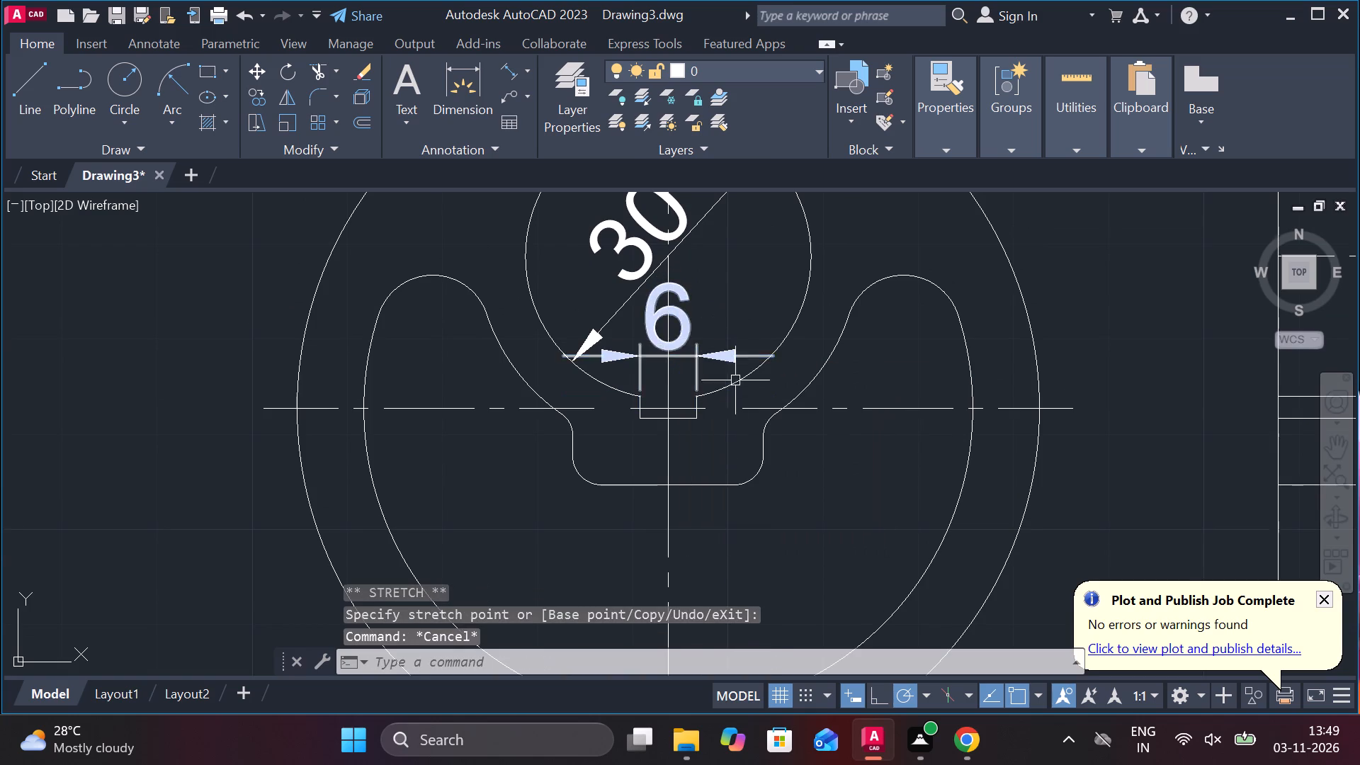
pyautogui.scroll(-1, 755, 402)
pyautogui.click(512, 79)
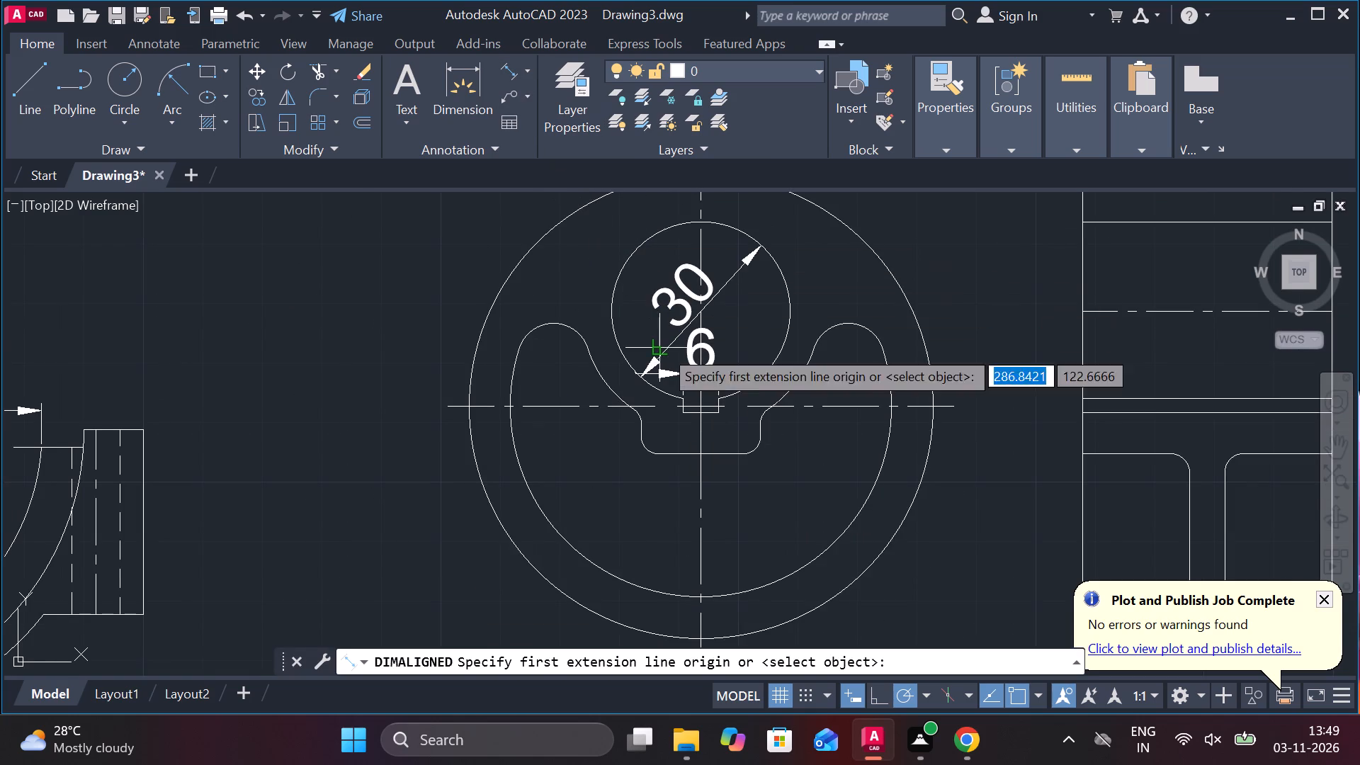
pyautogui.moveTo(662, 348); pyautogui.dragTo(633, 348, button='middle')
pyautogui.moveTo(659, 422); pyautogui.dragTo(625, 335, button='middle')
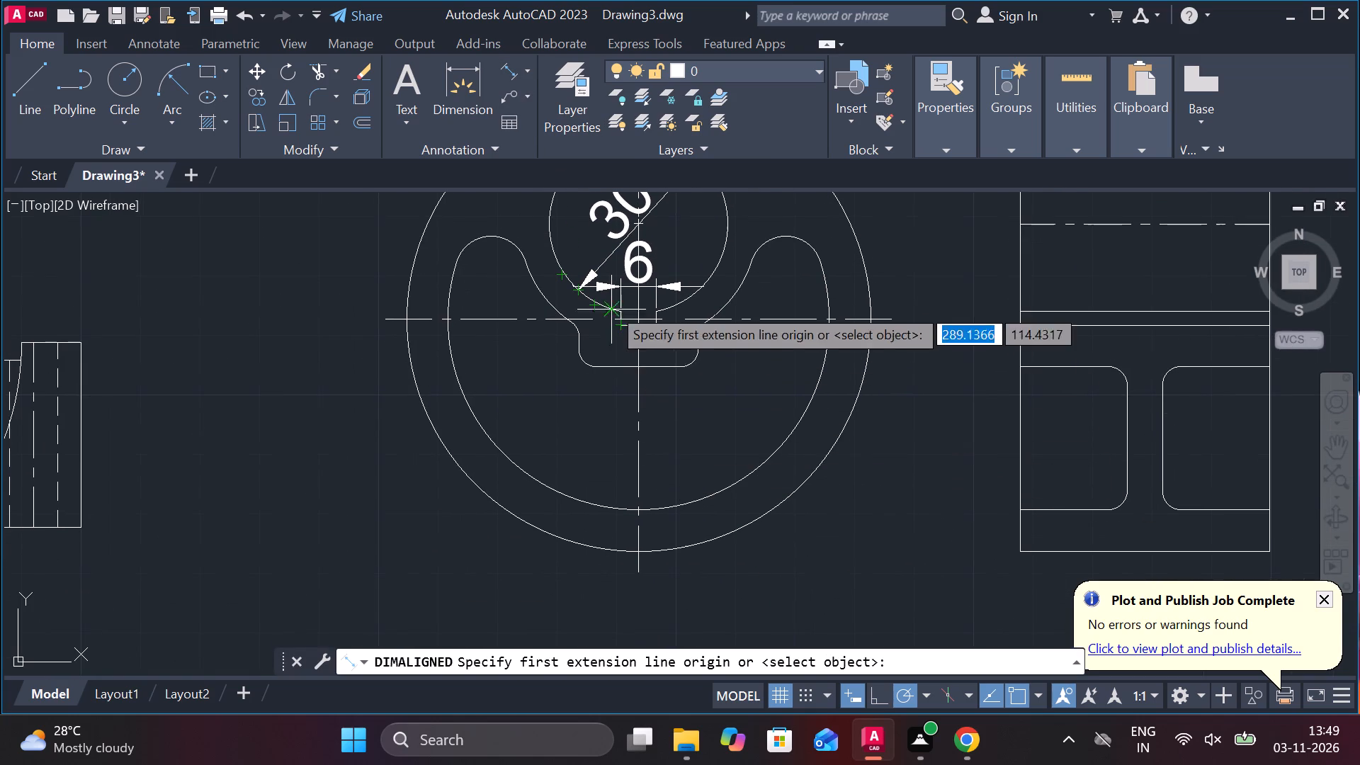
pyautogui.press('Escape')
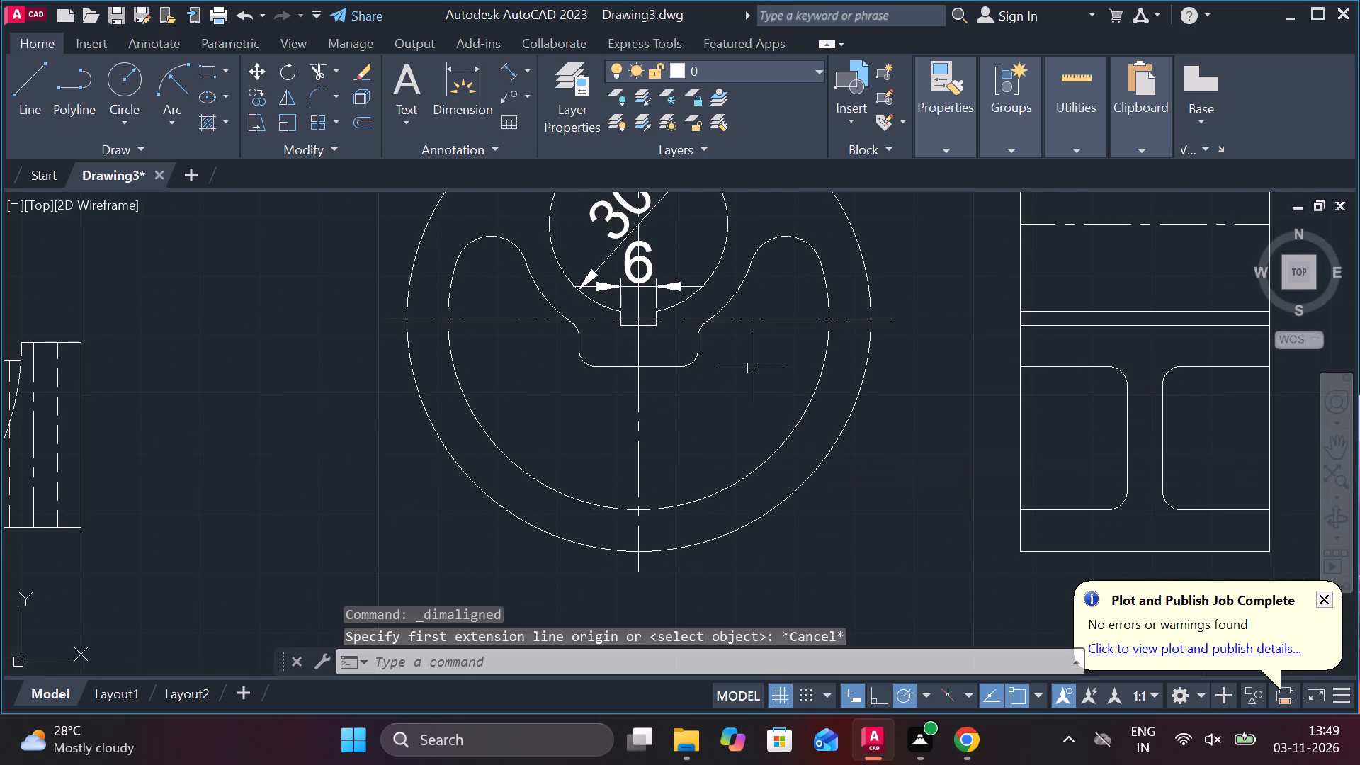
# Add a radius dimension to the cutout's large inner arc, placing its text outside the lower left of the outer circle.
pyautogui.click(524, 79)
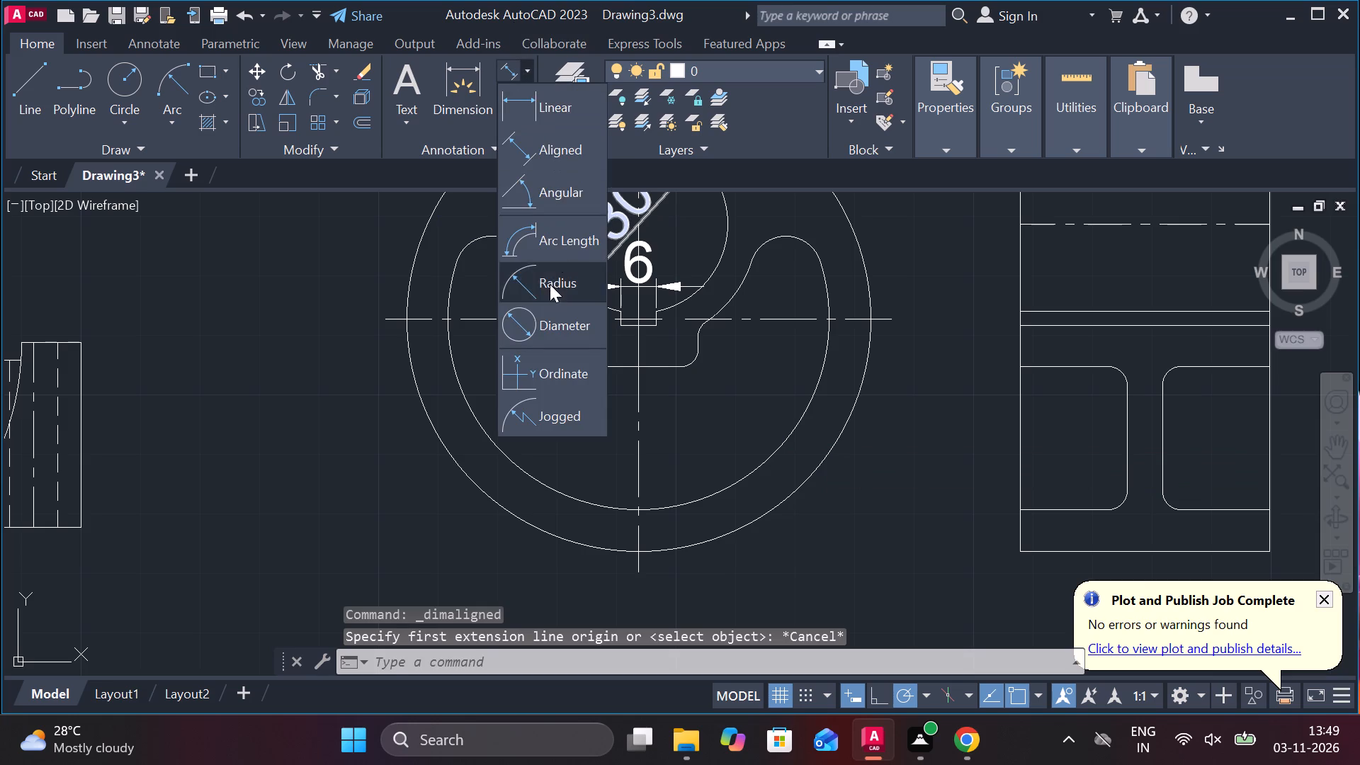
pyautogui.click(550, 287)
pyautogui.click(832, 441)
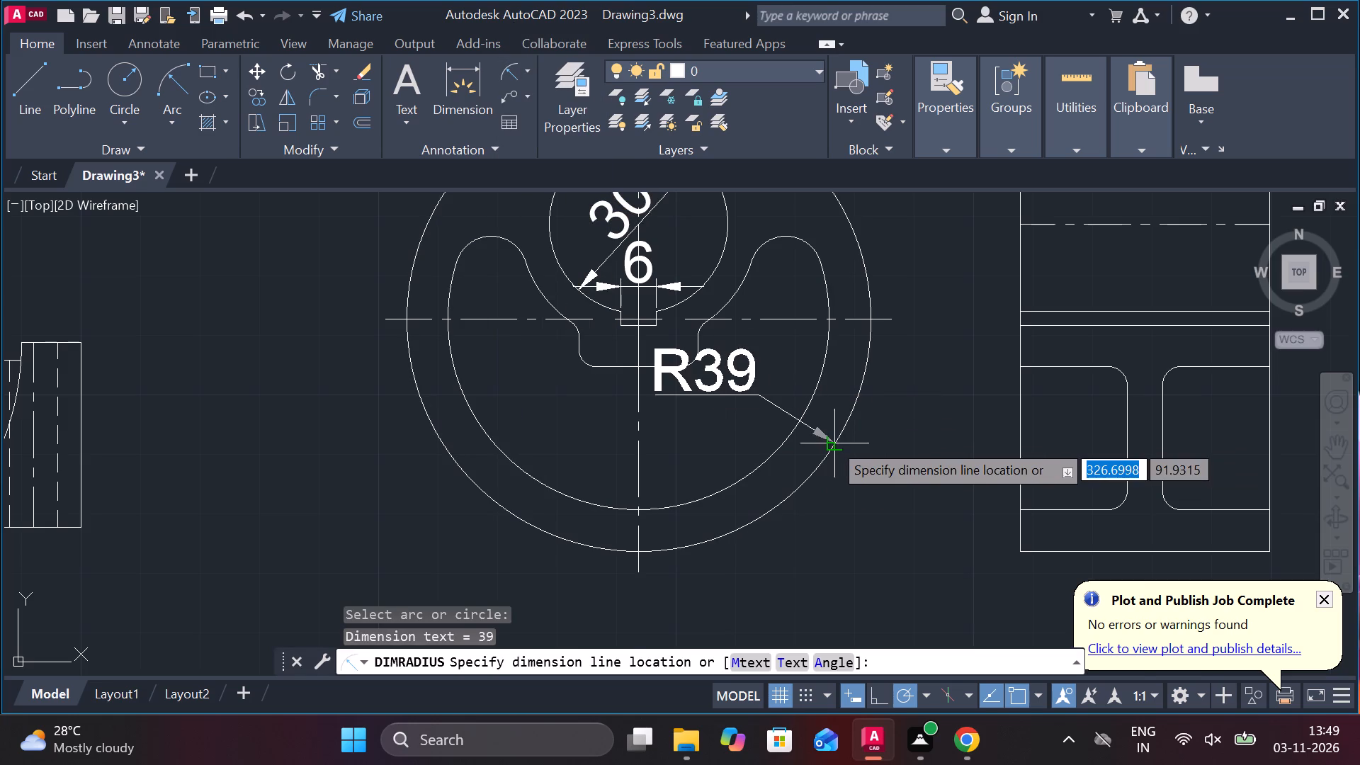
pyautogui.press('Escape')
pyautogui.press('space')
pyautogui.click(788, 433)
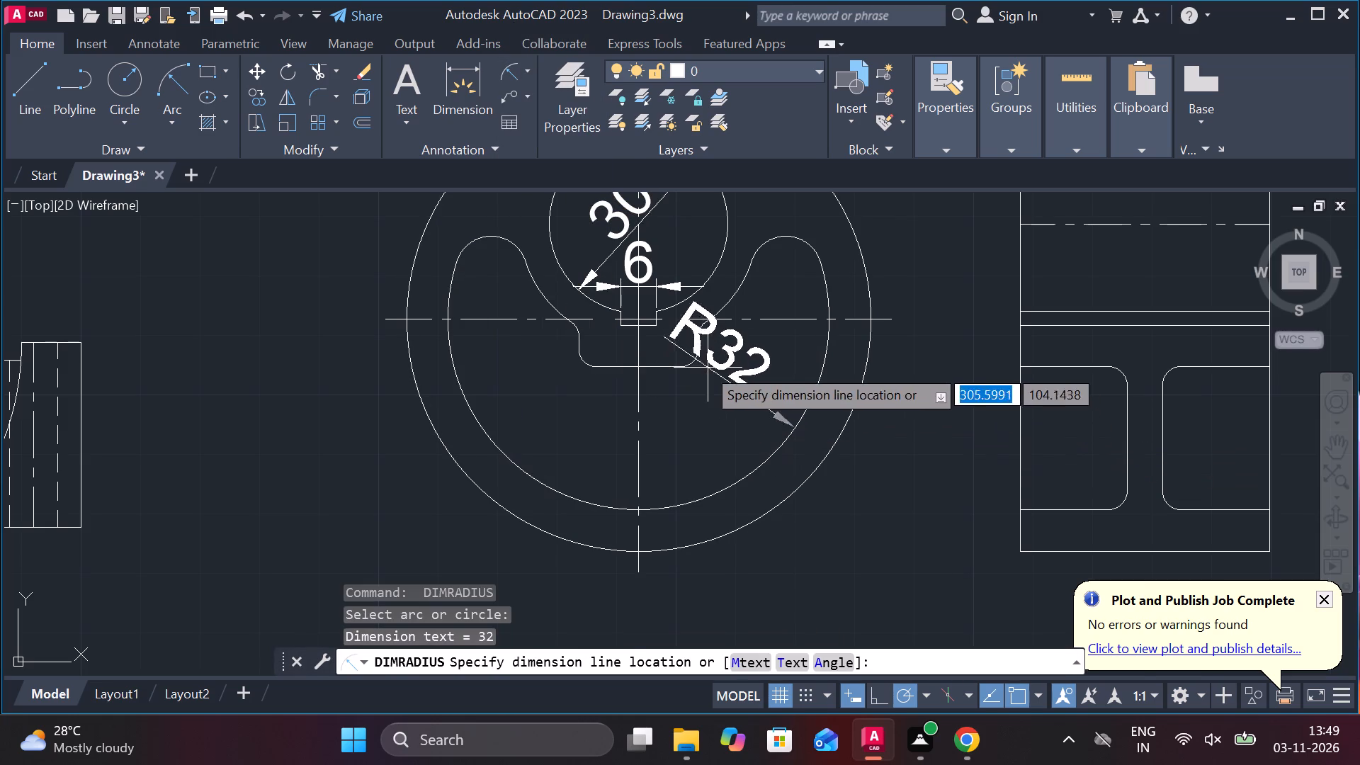
pyautogui.moveTo(419, 499); pyautogui.dragTo(429, 484, button='middle')
pyautogui.click(404, 506)
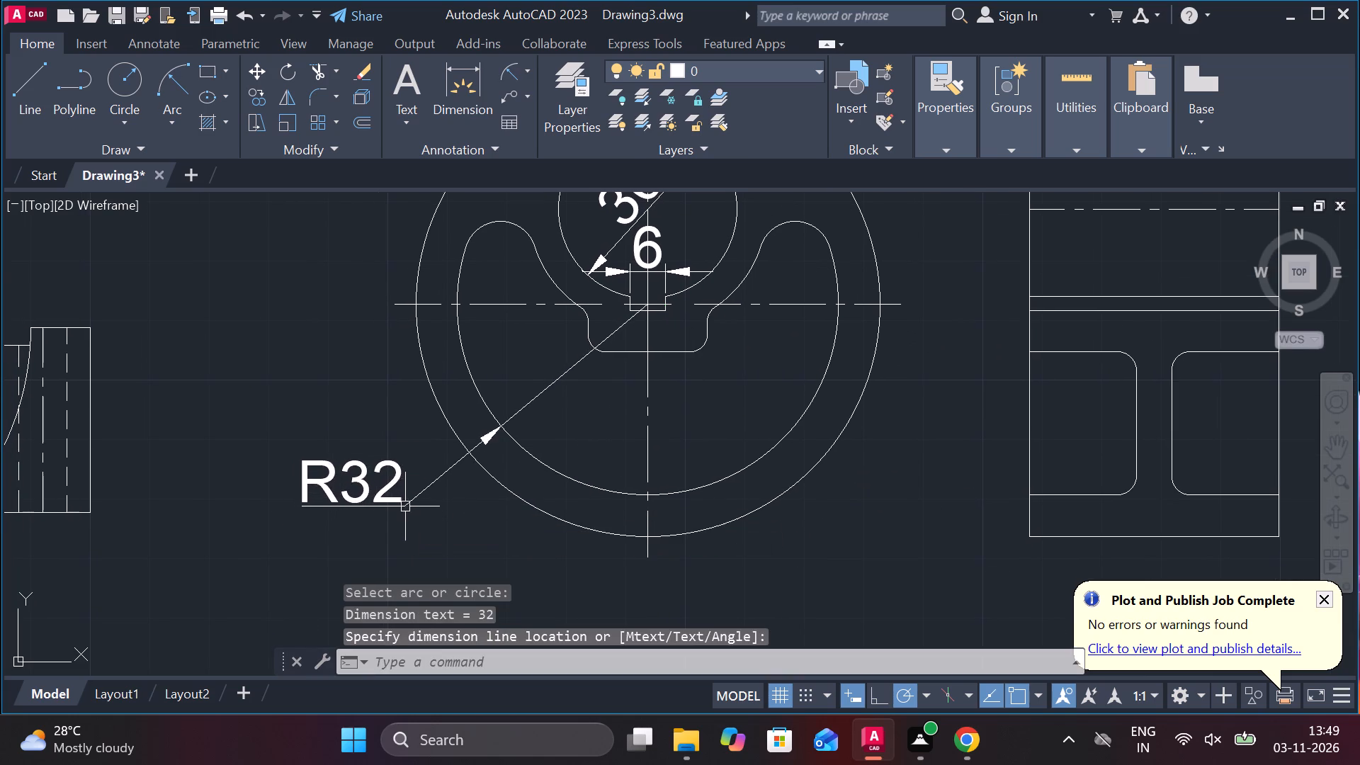
# Add a diameter dimension to the outer circle of the circular keyway view.
pyautogui.moveTo(701, 378); pyautogui.dragTo(667, 380, button='middle')
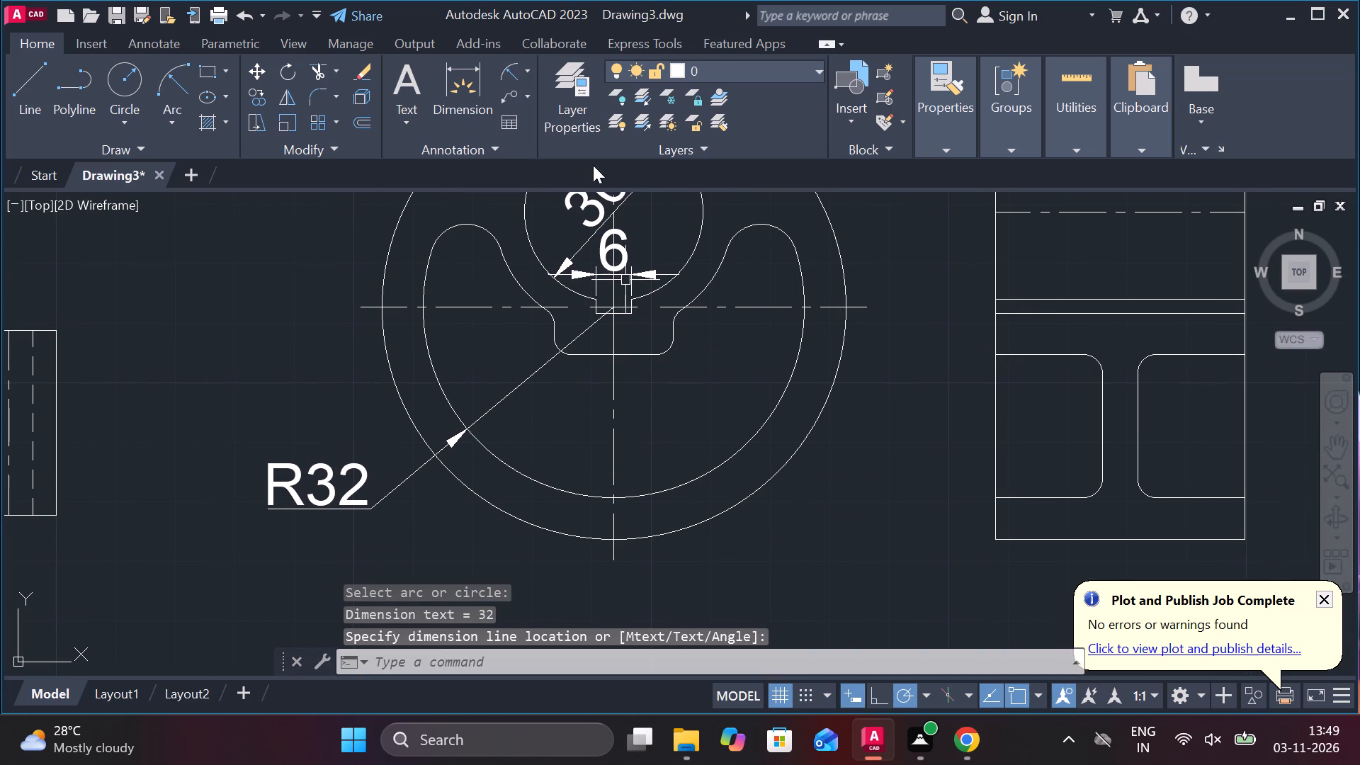
pyautogui.click(521, 69)
pyautogui.click(521, 71)
pyautogui.click(522, 67)
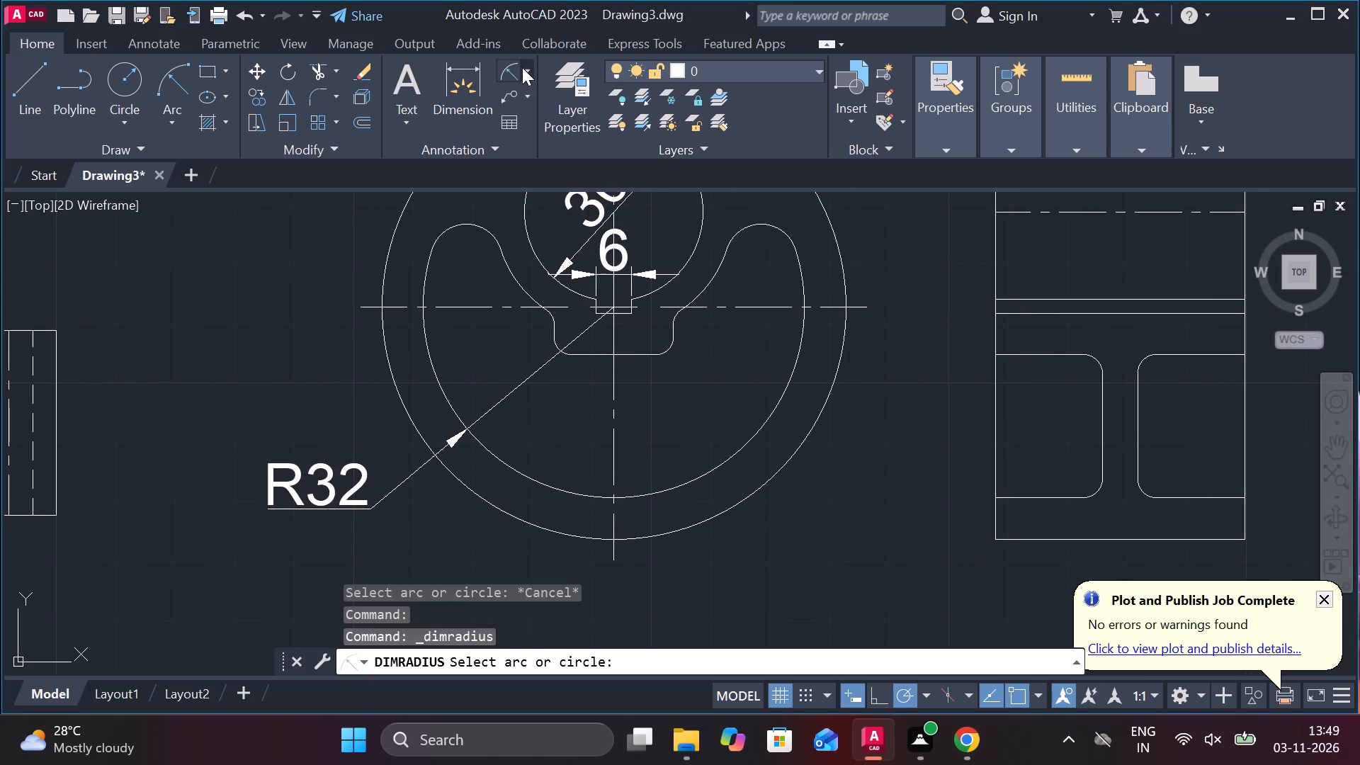
pyautogui.click(562, 314)
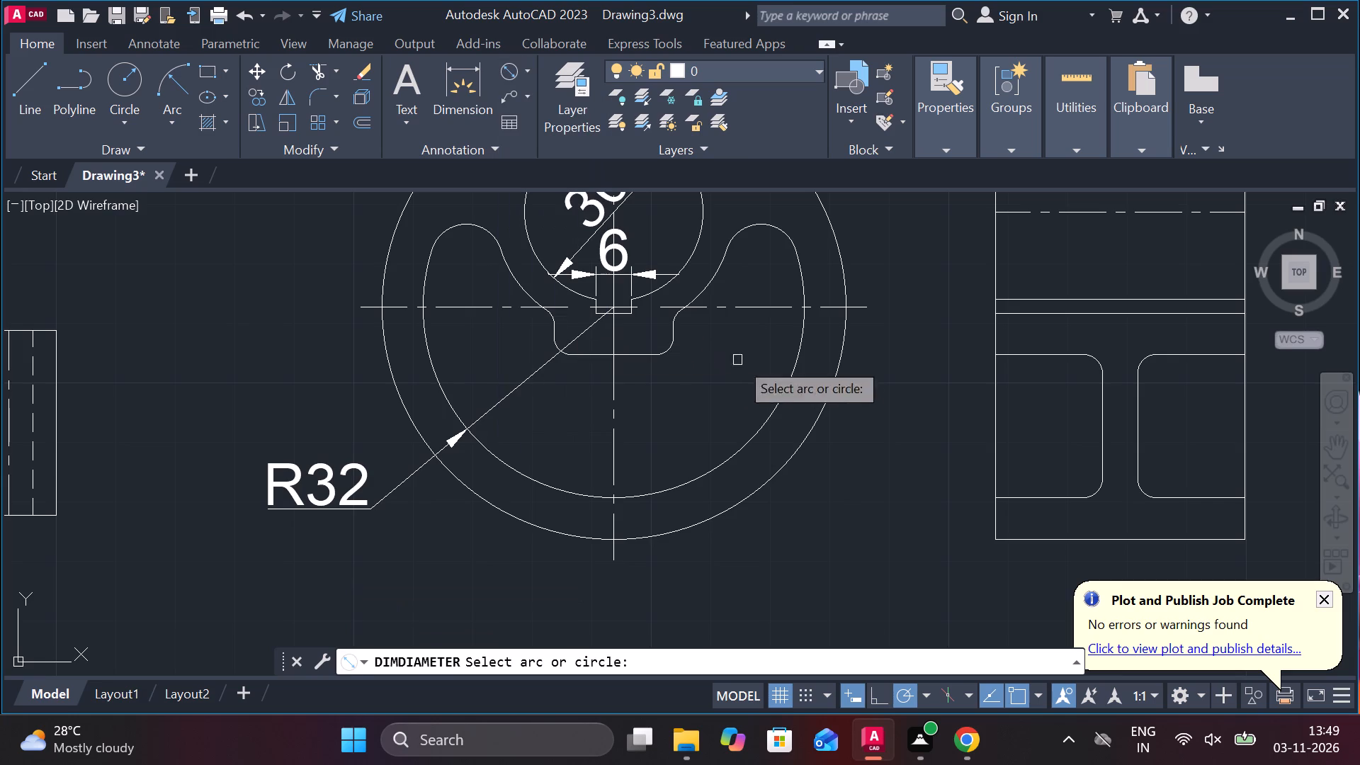
pyautogui.click(785, 470)
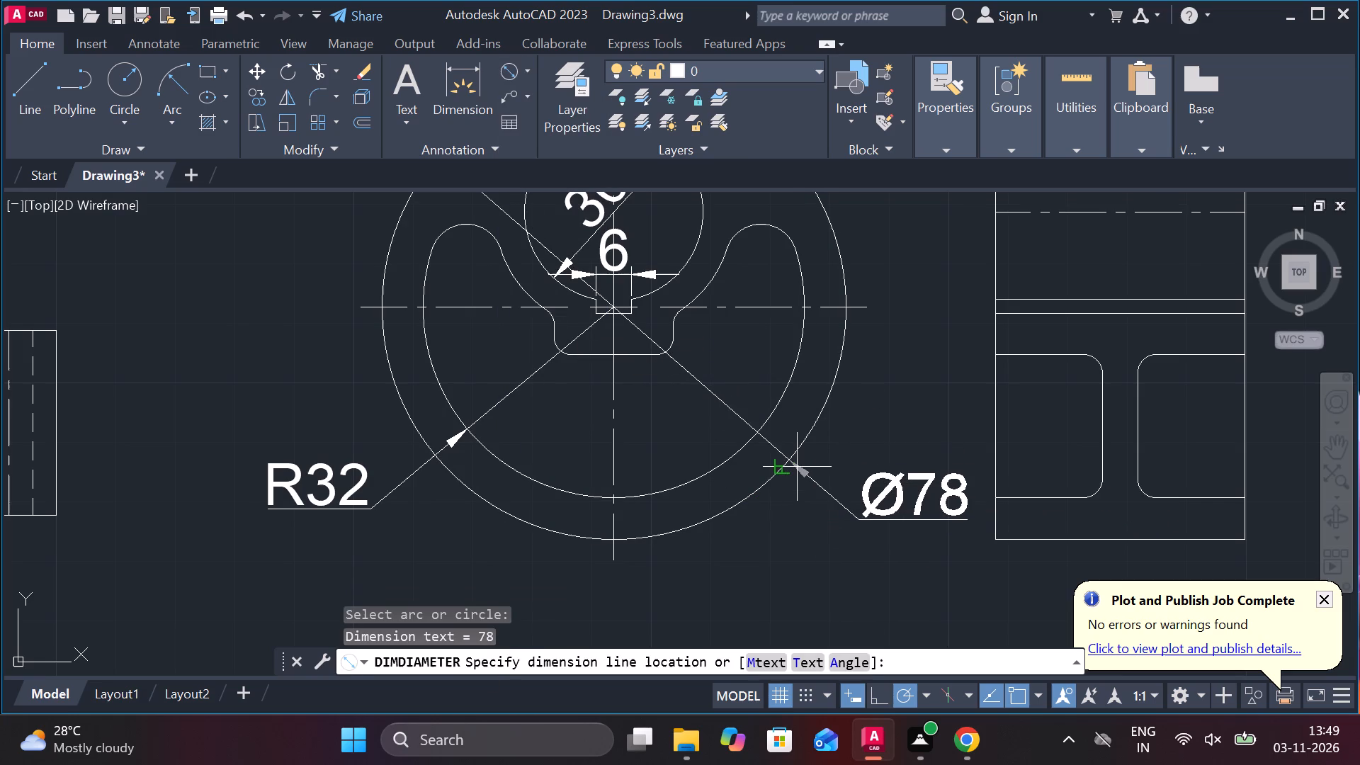
pyautogui.click(797, 467)
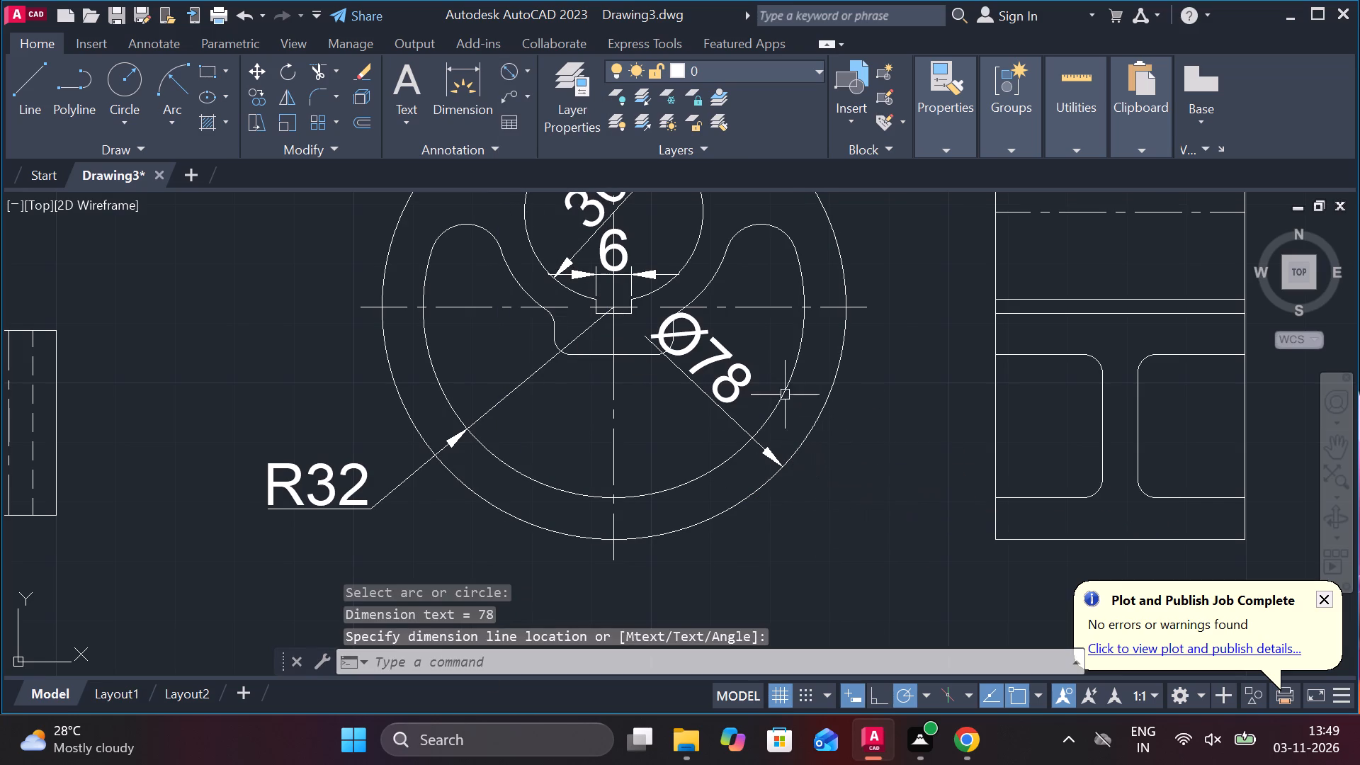
# Move the outer circle's diameter dimension text outside the circle at the lower left, beneath the R32 dimension.
pyautogui.scroll(-1, 757, 343)
pyautogui.moveTo(752, 354); pyautogui.dragTo(634, 436, button='middle')
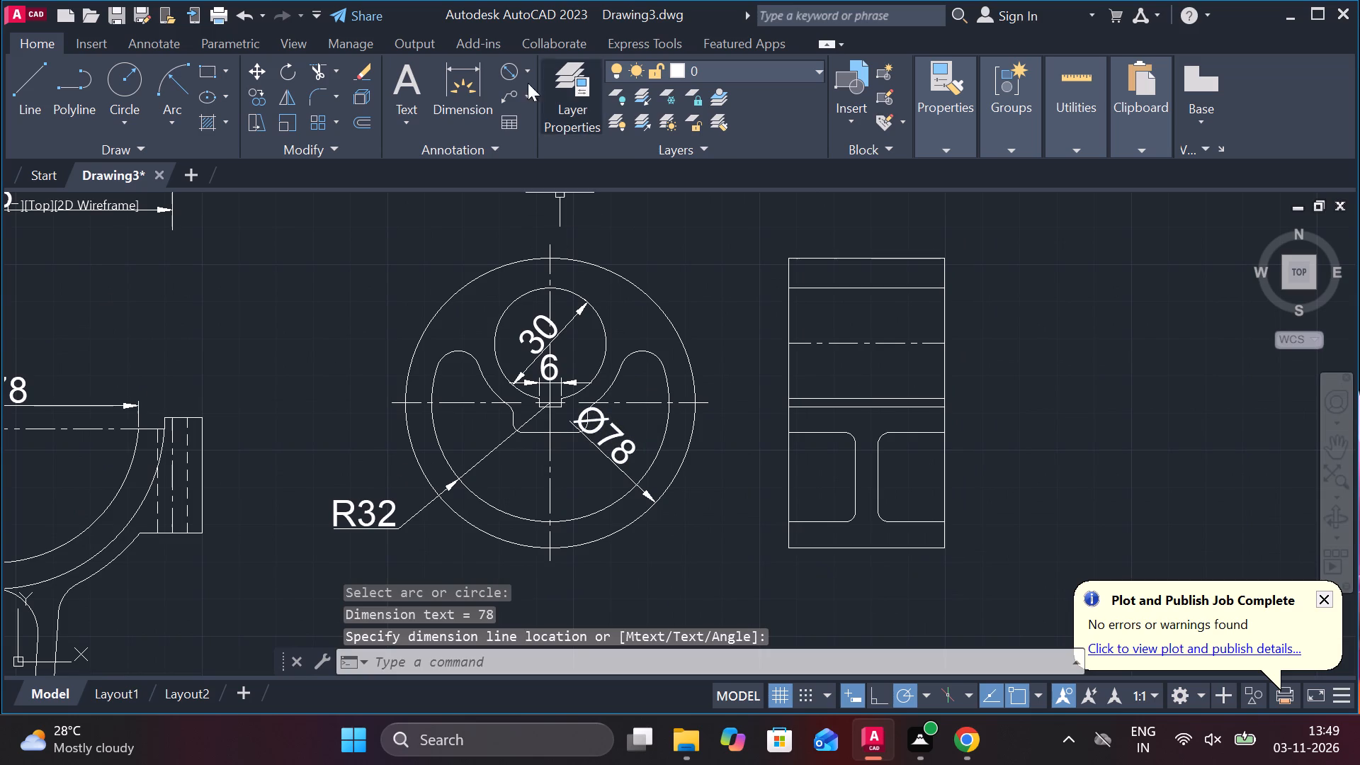
pyautogui.hotkey('ctrl', 'z')
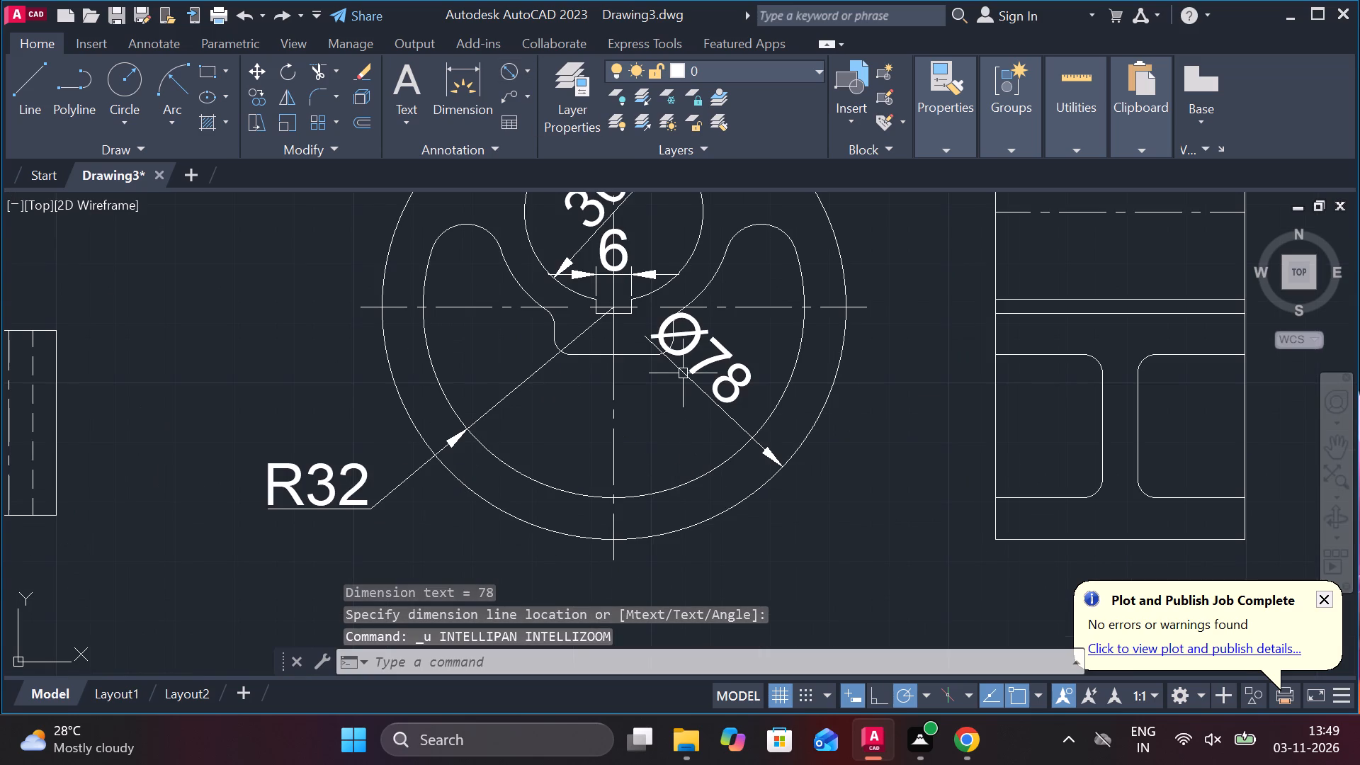
pyautogui.click(683, 372)
pyautogui.press('Escape')
pyautogui.click(710, 361)
pyautogui.click(680, 376)
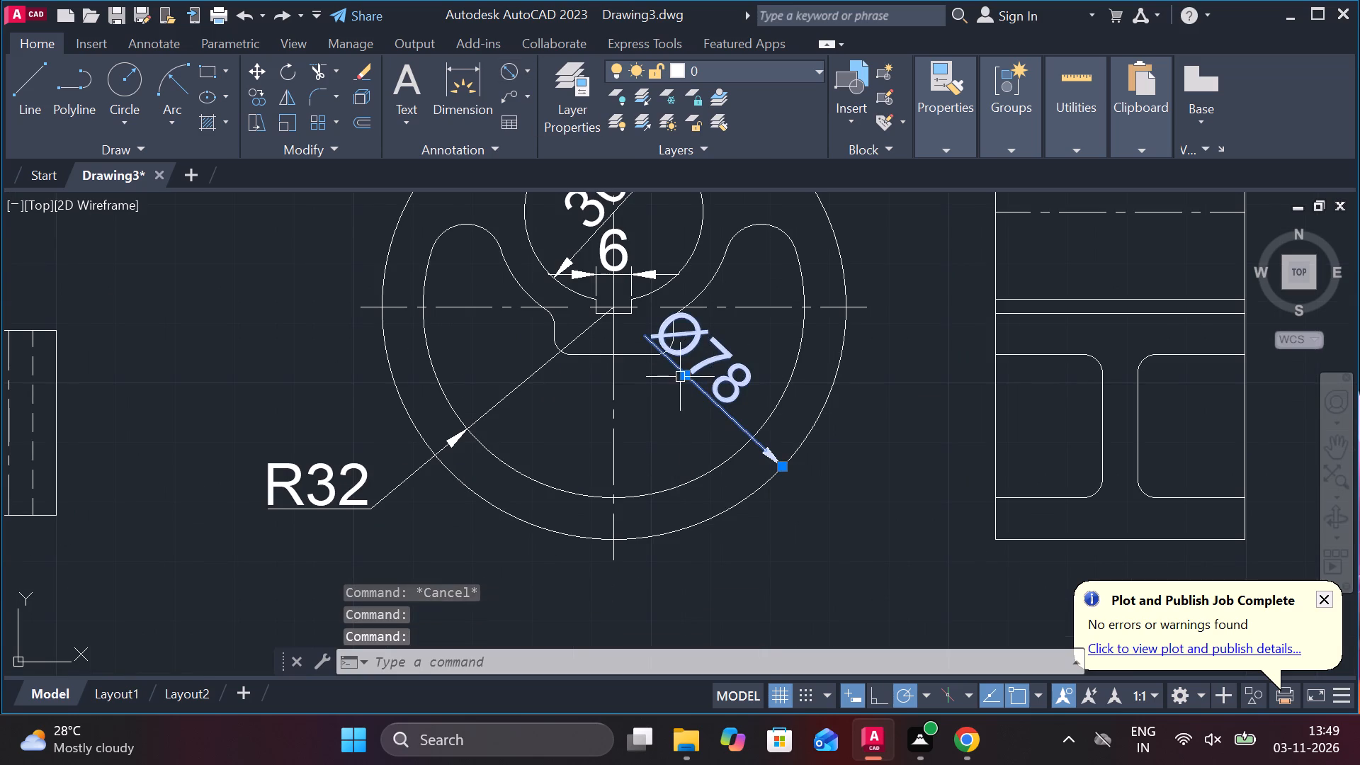
pyautogui.click(683, 377)
pyautogui.middleClick(740, 540)
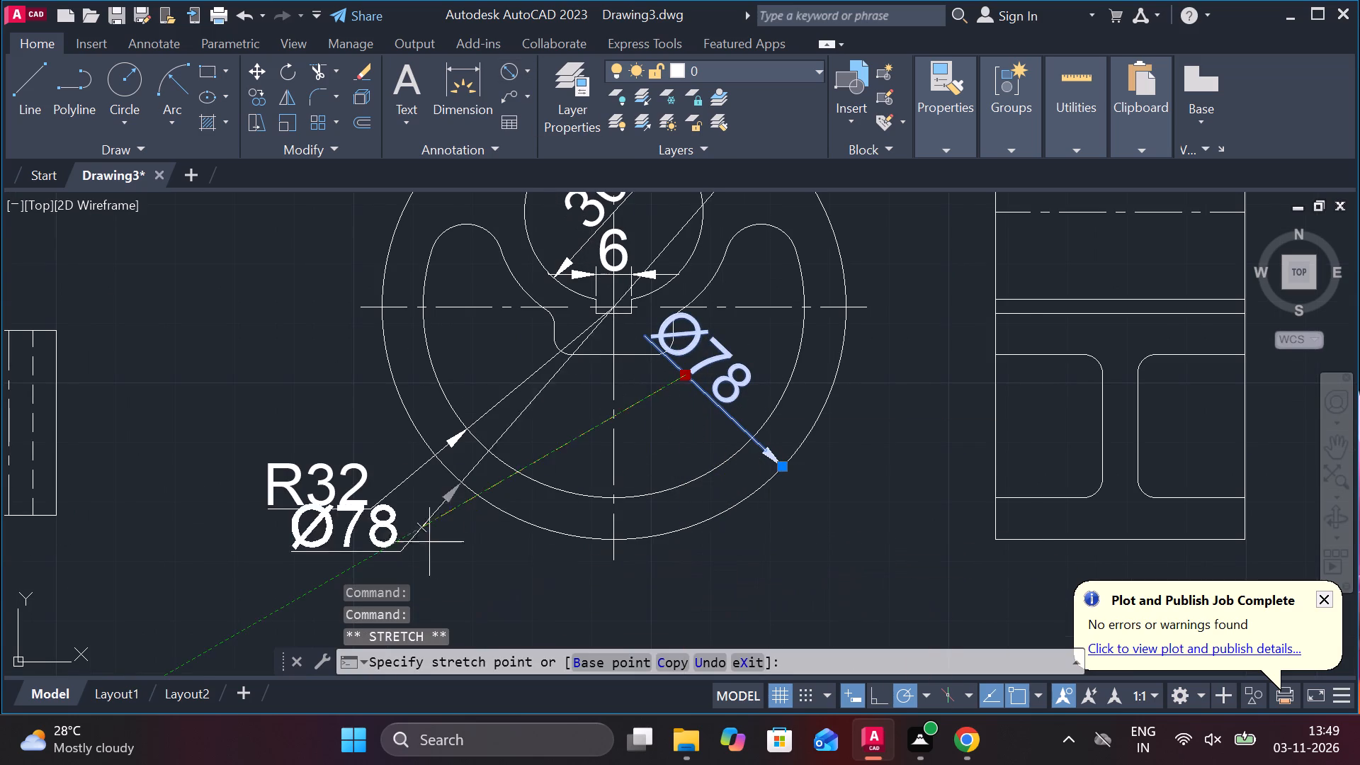
pyautogui.click(453, 575)
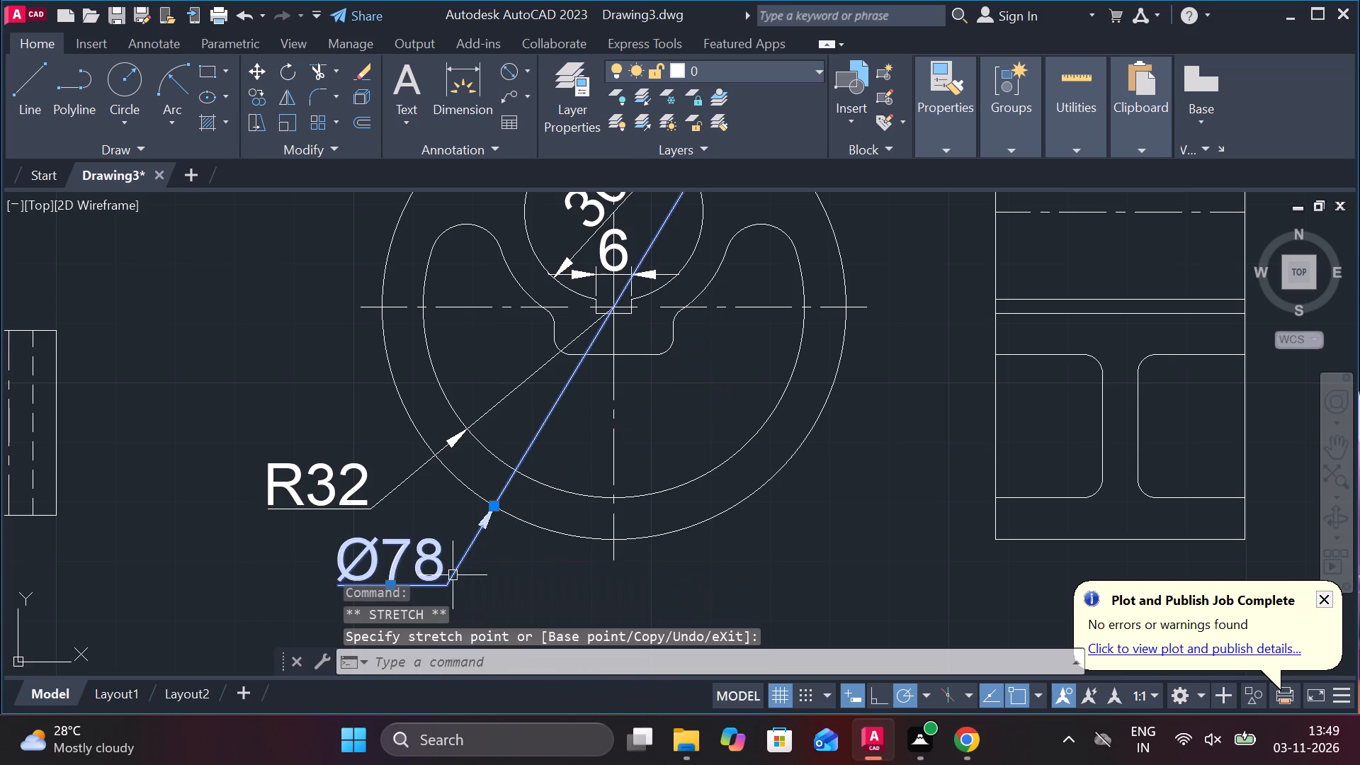
pyautogui.press('Escape')
# Add a horizontal linear dimension between the vertical sides of the block under the keyway, placed below the block.
pyautogui.click(531, 65)
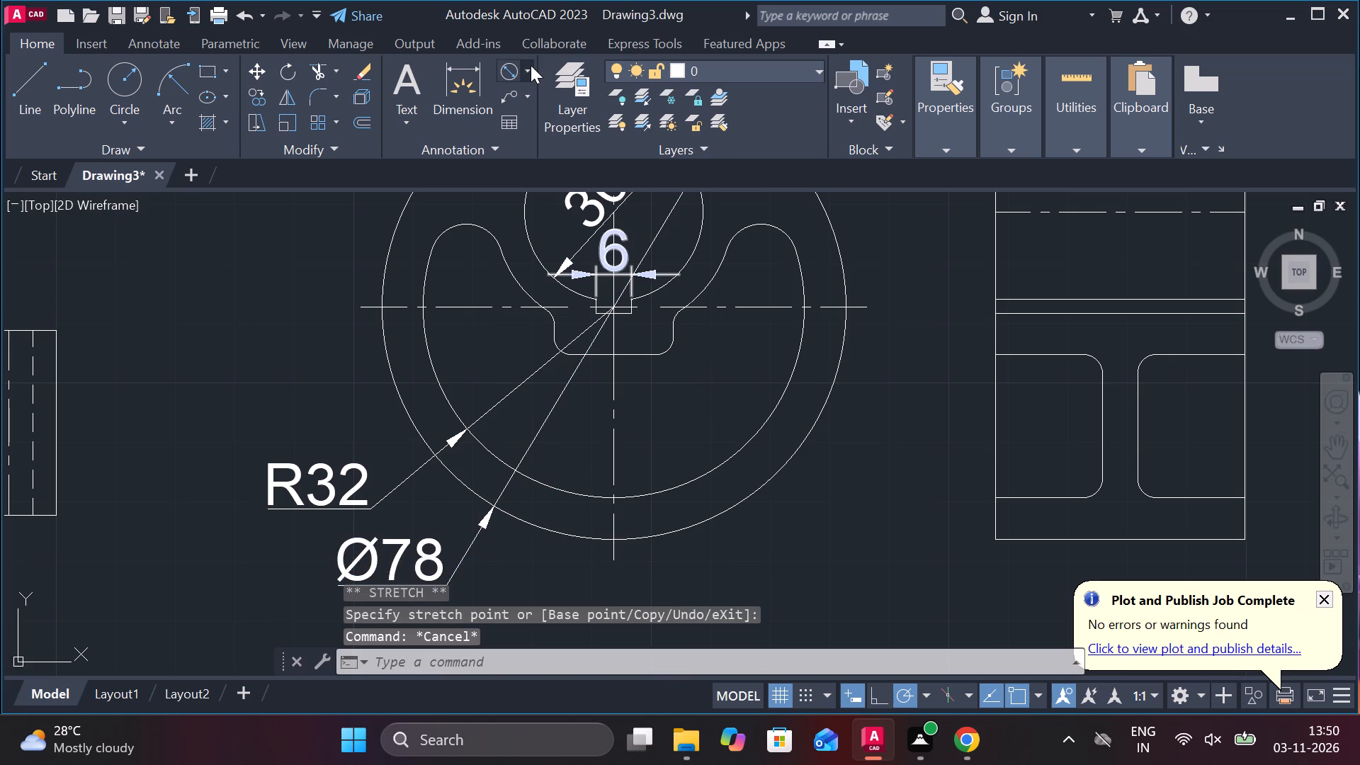
pyautogui.click(533, 103)
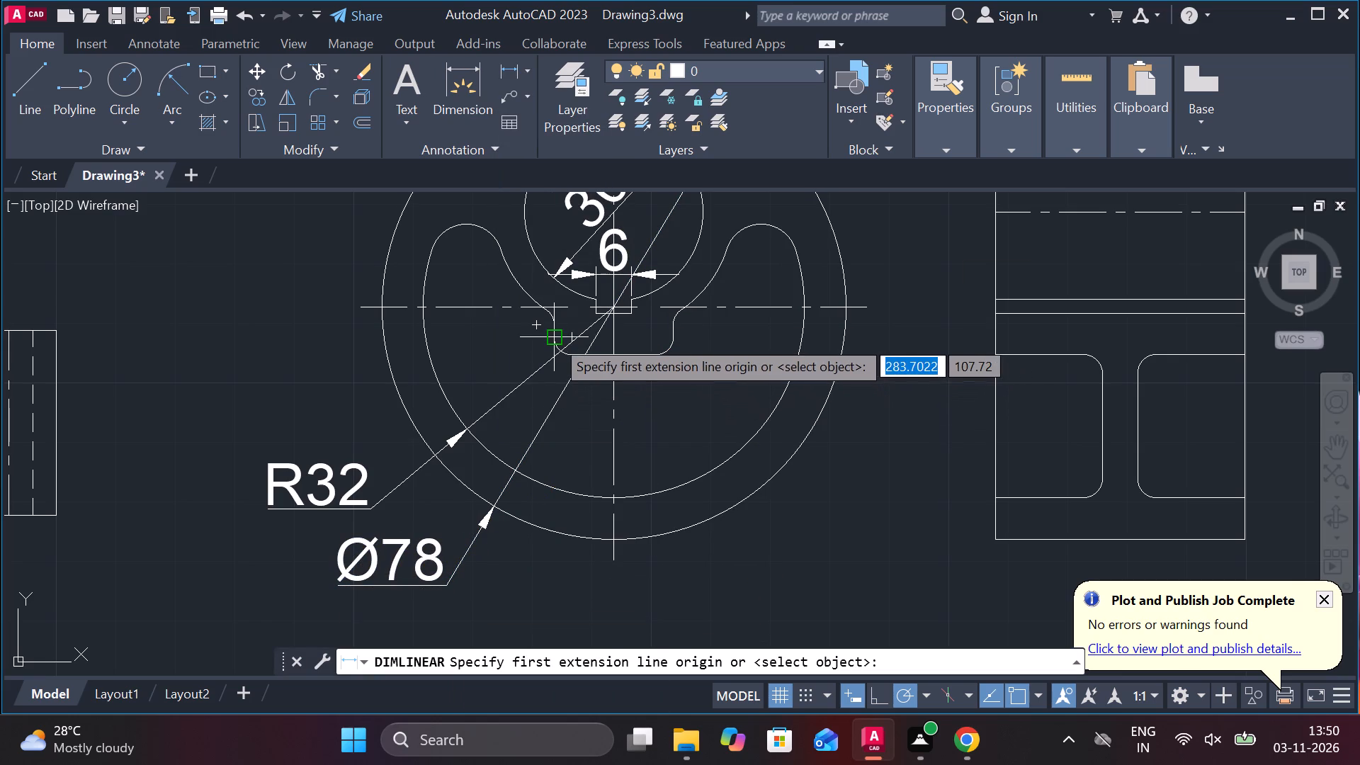
pyautogui.click(554, 338)
pyautogui.click(669, 337)
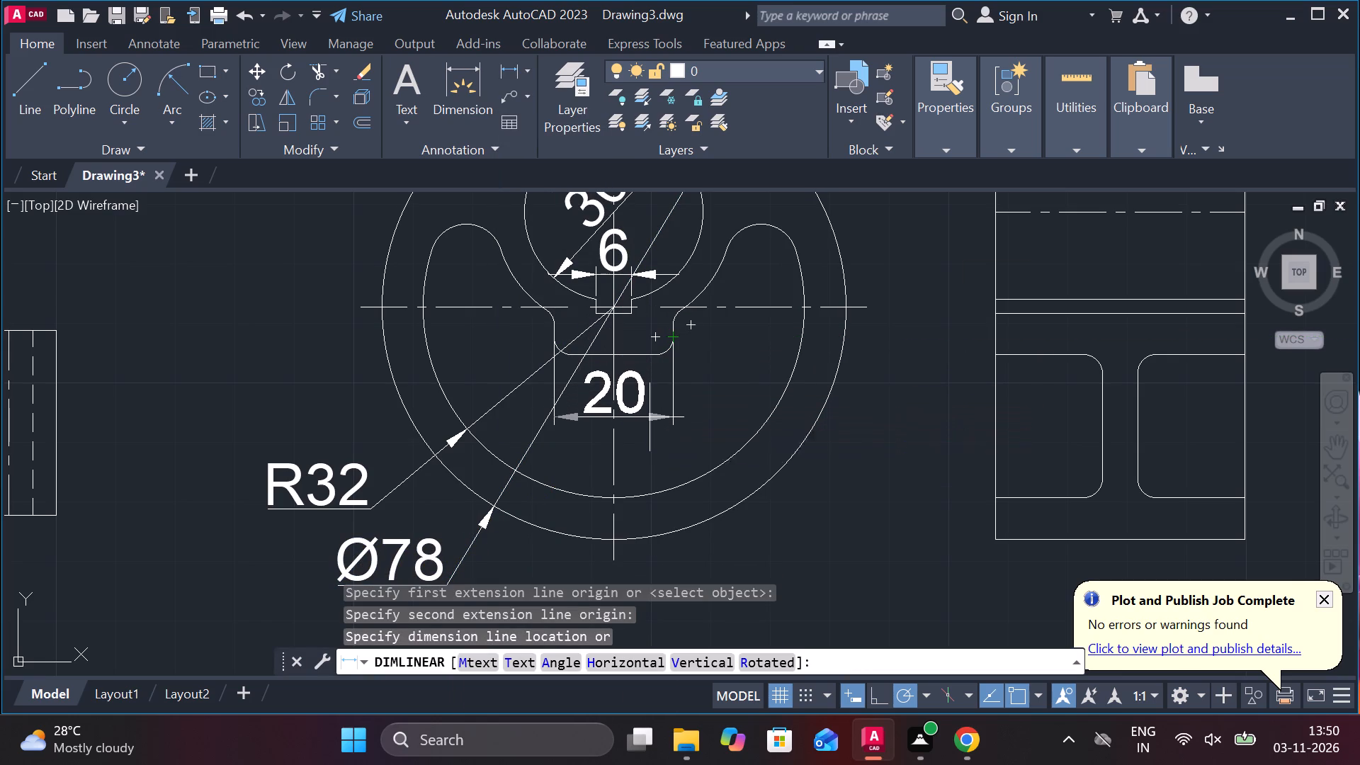
pyautogui.click(650, 417)
# Add a radius dimension to the cutout's left rounded lobe, placing its text outside the outer circle at the upper left.
pyautogui.moveTo(737, 390); pyautogui.dragTo(682, 464, button='middle')
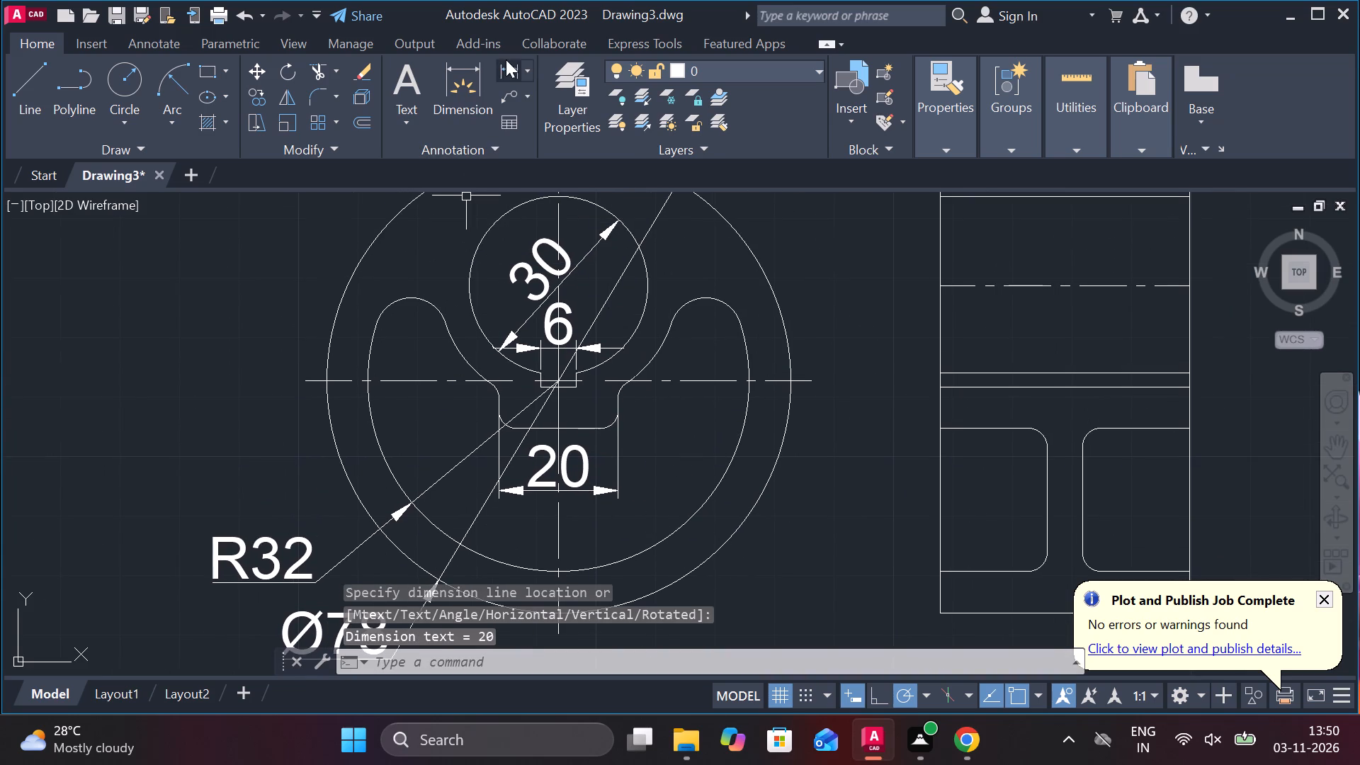
pyautogui.click(526, 74)
pyautogui.click(552, 283)
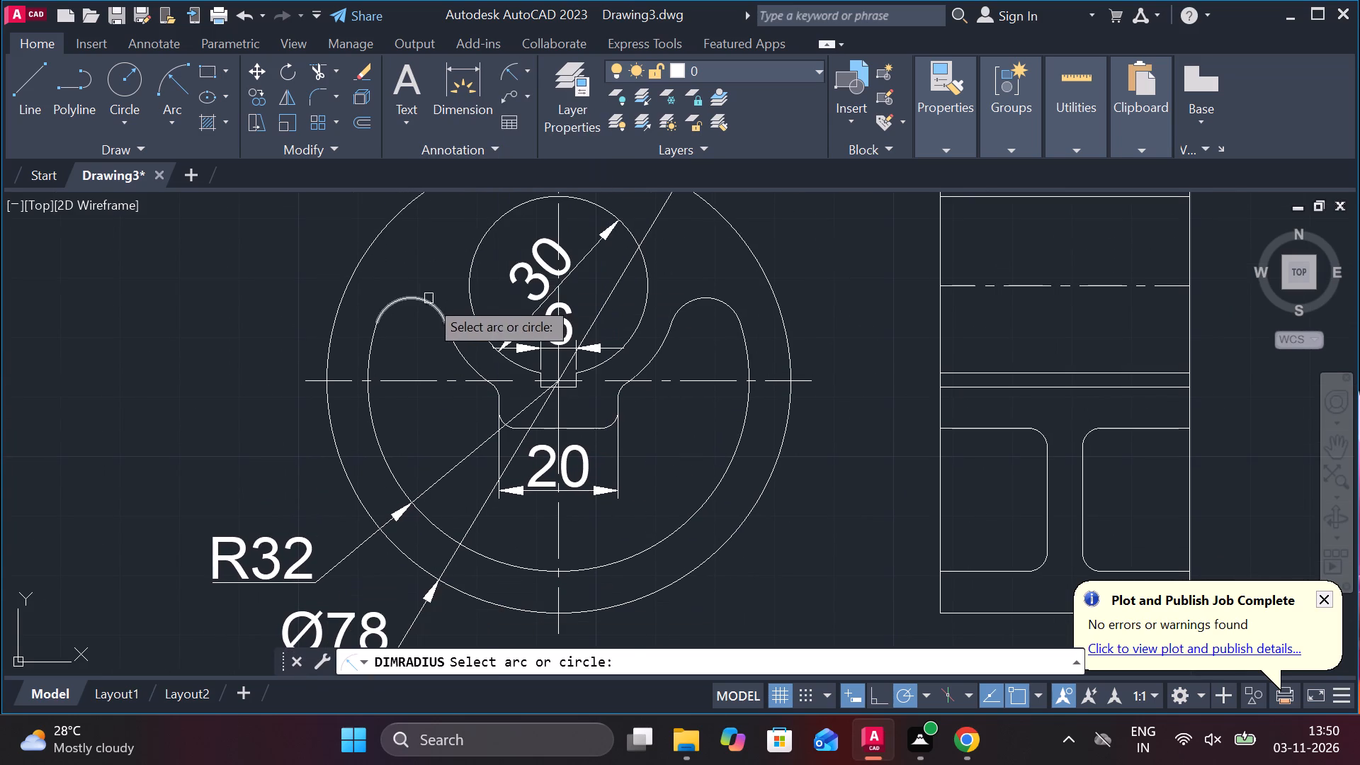
pyautogui.click(424, 298)
pyautogui.moveTo(423, 268); pyautogui.dragTo(475, 404, button='middle')
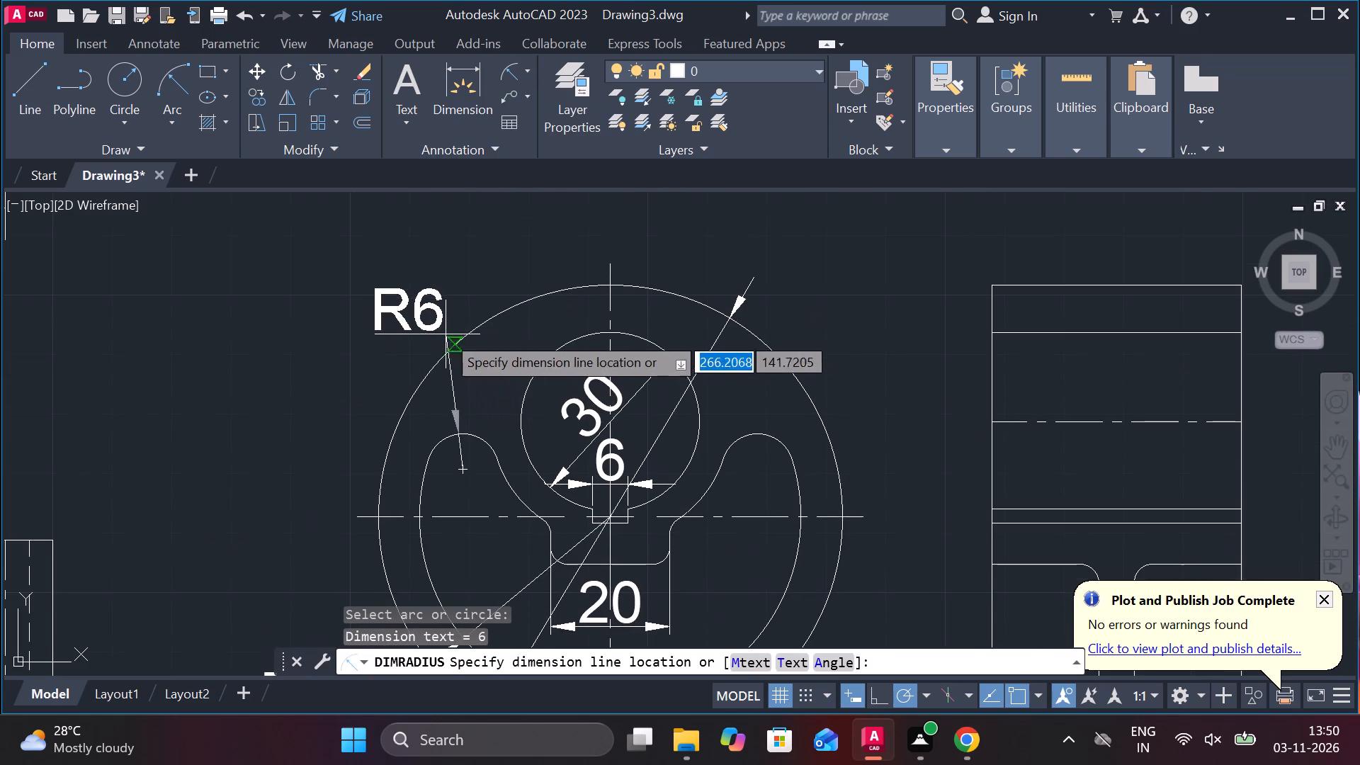
pyautogui.click(423, 334)
# Add a vertical linear dimension from the bore's centre to the outer circle's horizontal centreline, placed just right of the outer circle.
pyautogui.moveTo(502, 351); pyautogui.dragTo(375, 319, button='middle')
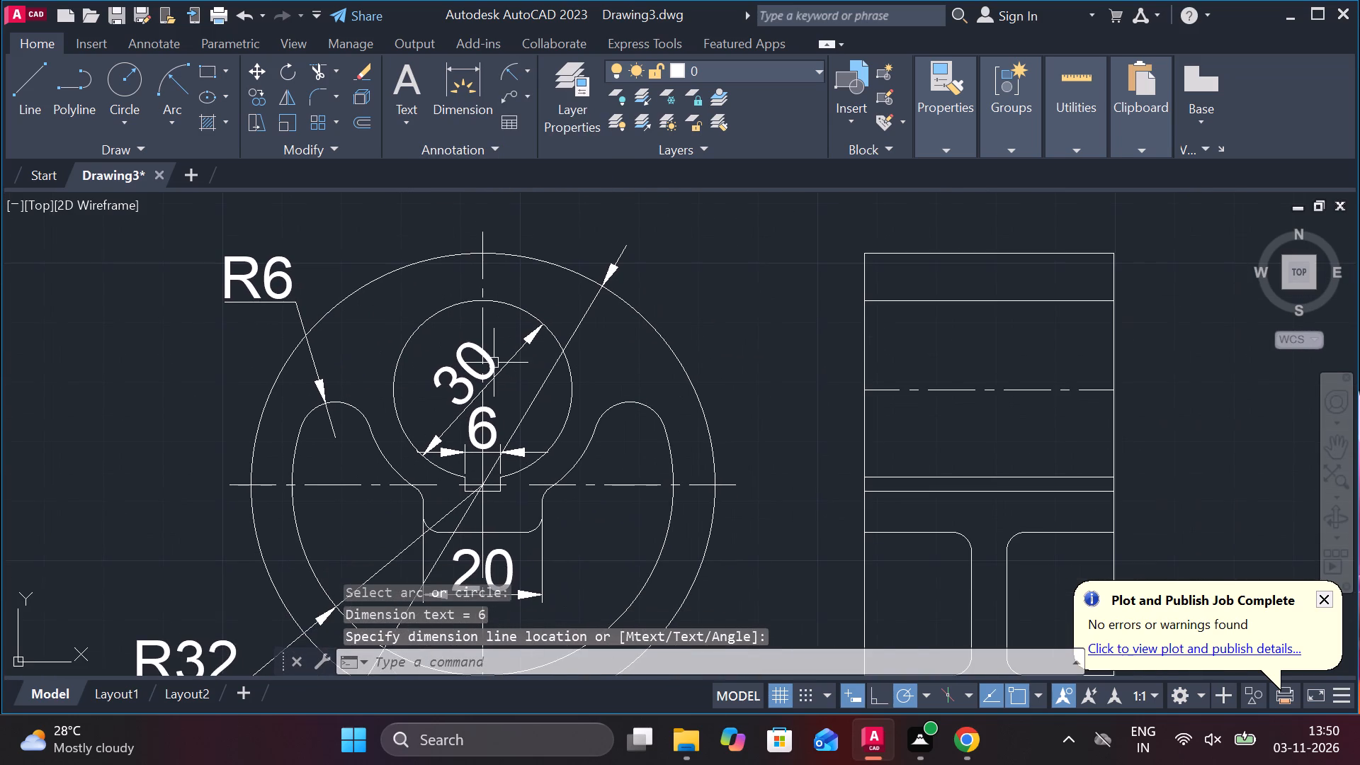
pyautogui.click(524, 74)
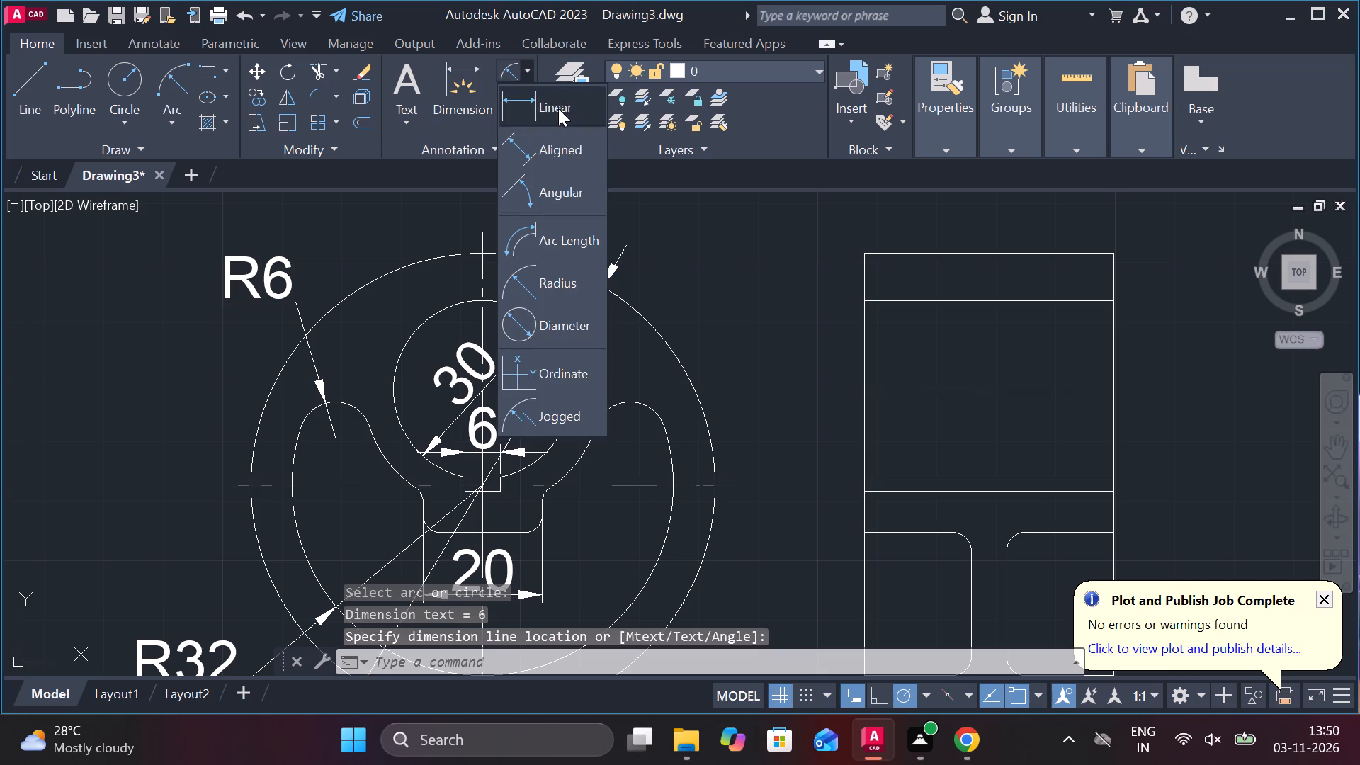
pyautogui.click(558, 108)
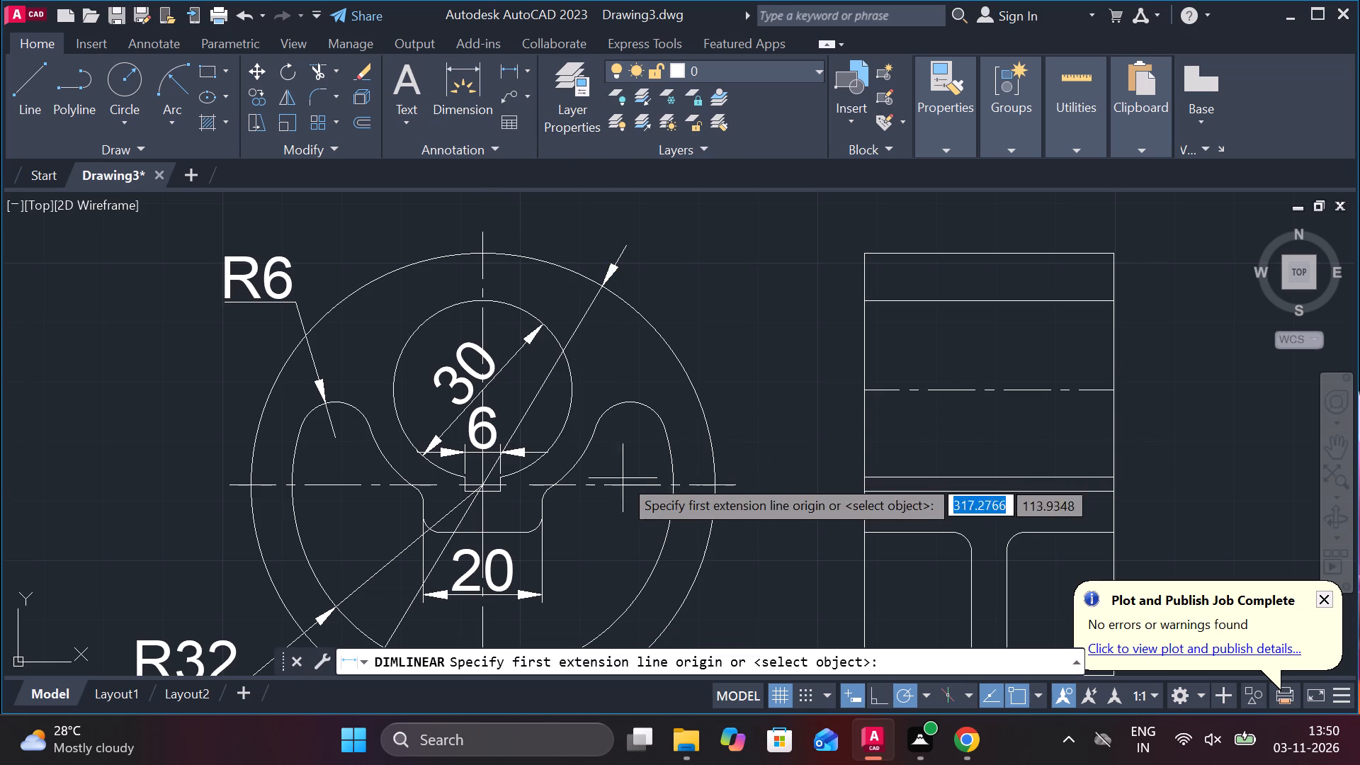
pyautogui.click(484, 396)
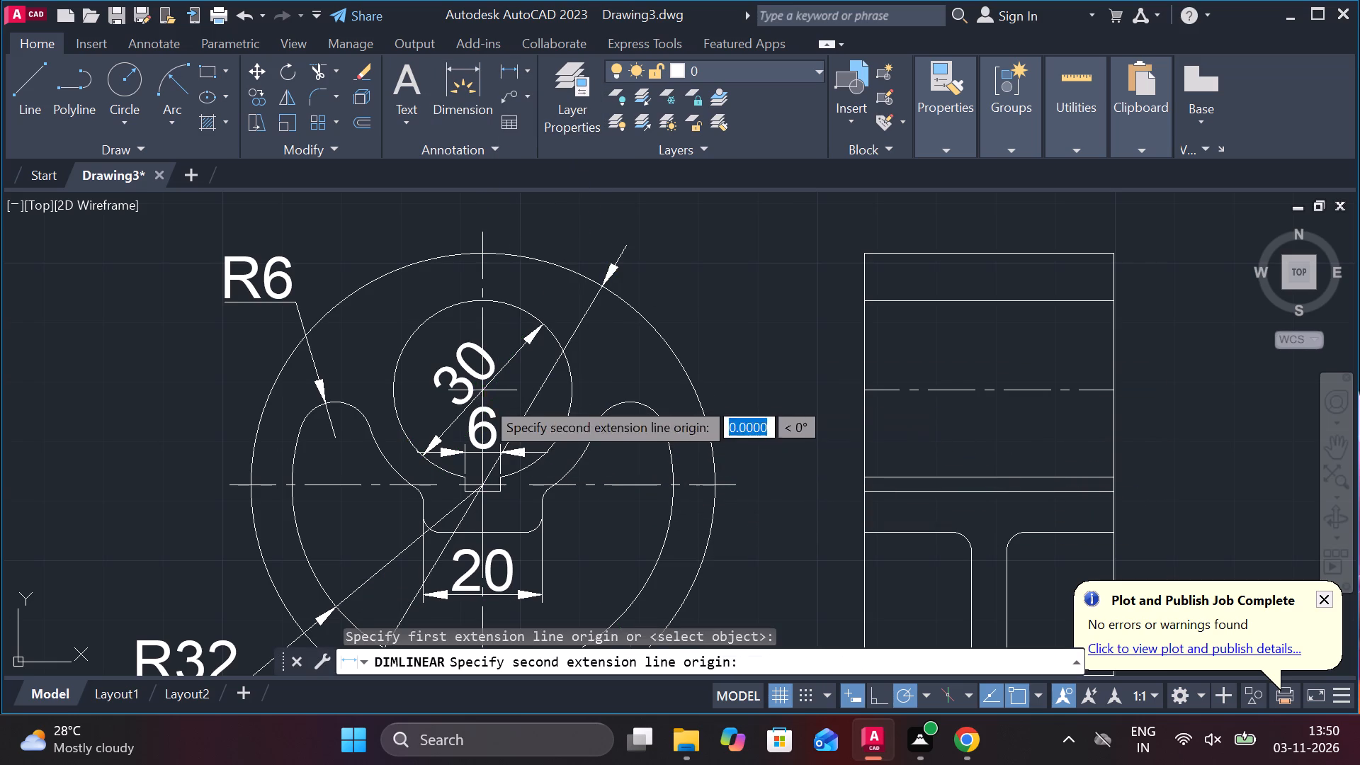
pyautogui.click(579, 487)
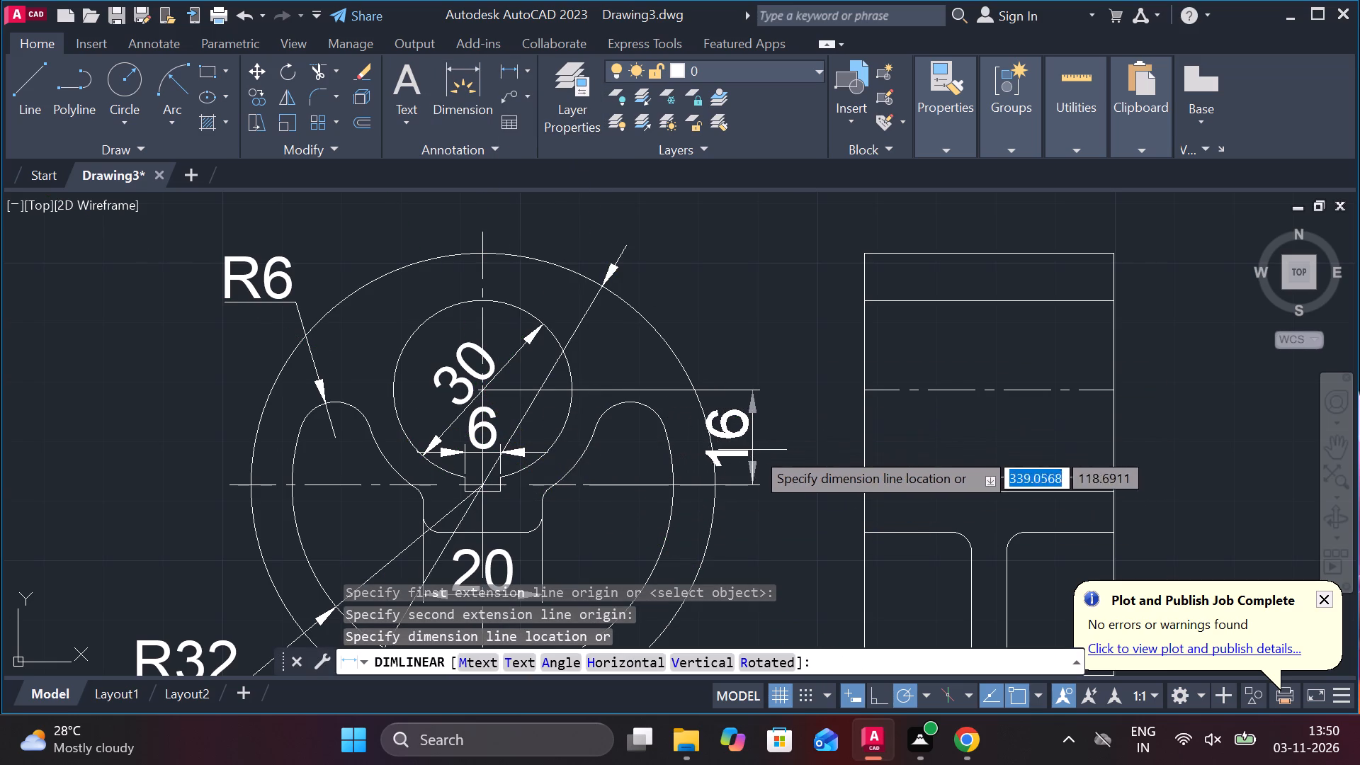
pyautogui.click(770, 444)
# Add a horizontal linear dimension across the full width of the side view, placed above its top edge.
pyautogui.moveTo(715, 497); pyautogui.dragTo(696, 499, button='middle')
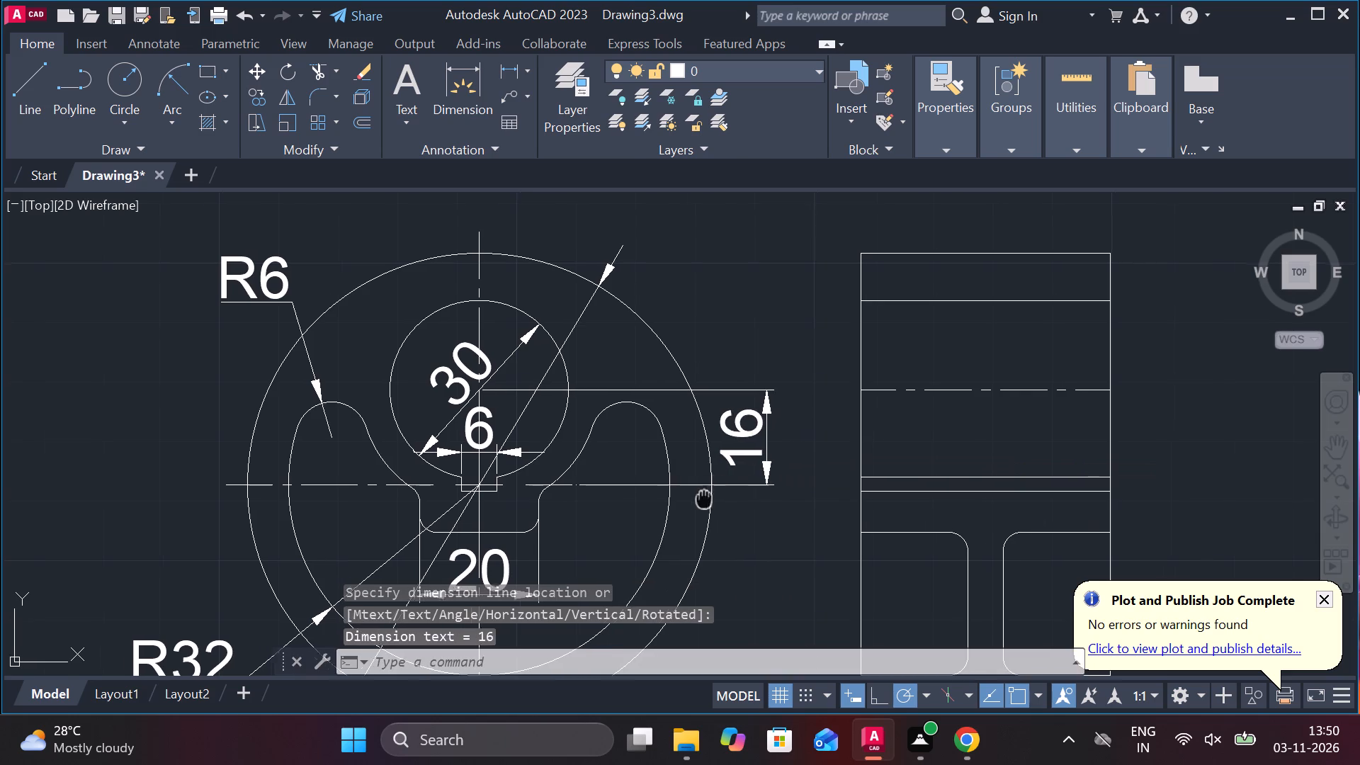
pyautogui.moveTo(696, 499); pyautogui.dragTo(656, 499, button='middle')
pyautogui.moveTo(701, 493); pyautogui.dragTo(582, 453, button='middle')
pyautogui.moveTo(697, 266); pyautogui.dragTo(674, 325, button='middle')
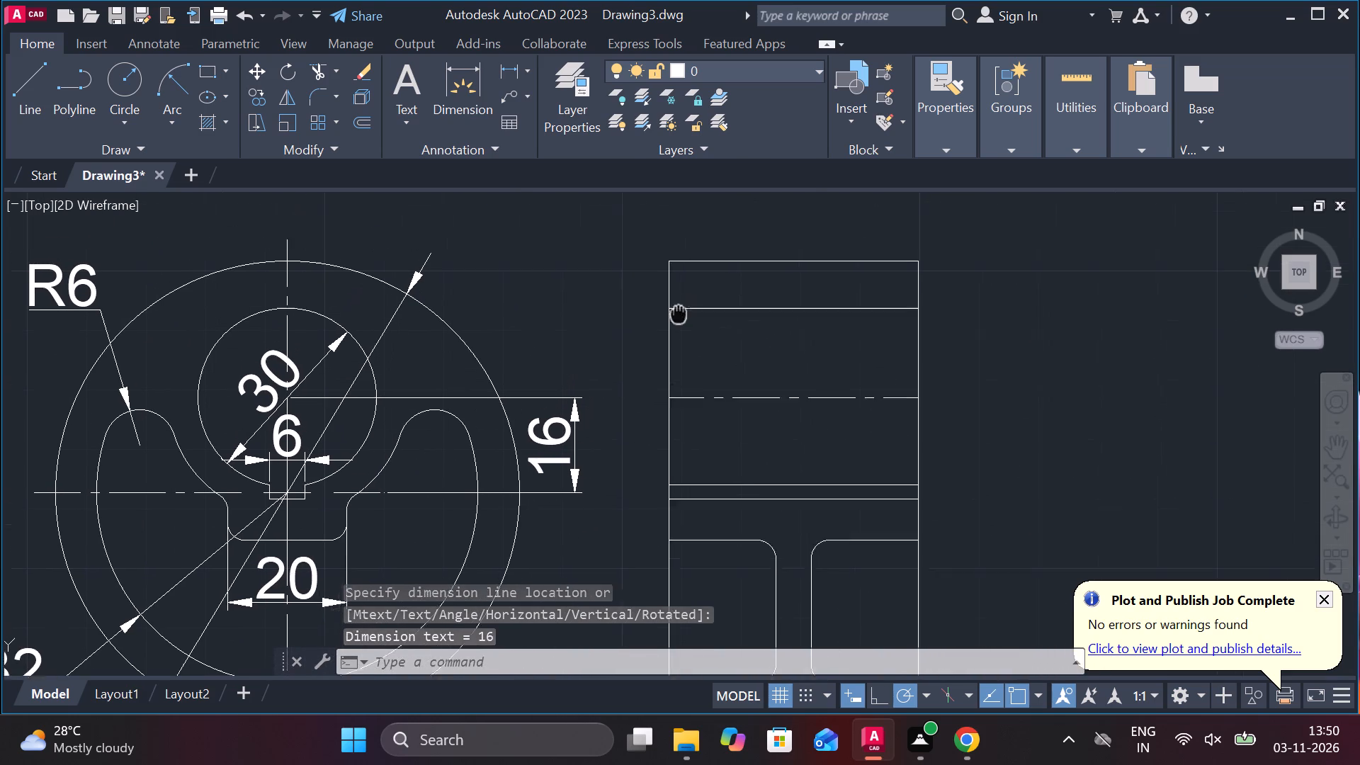
pyautogui.moveTo(674, 325); pyautogui.dragTo(674, 327, button='middle')
pyautogui.press('space')
pyautogui.click(662, 280)
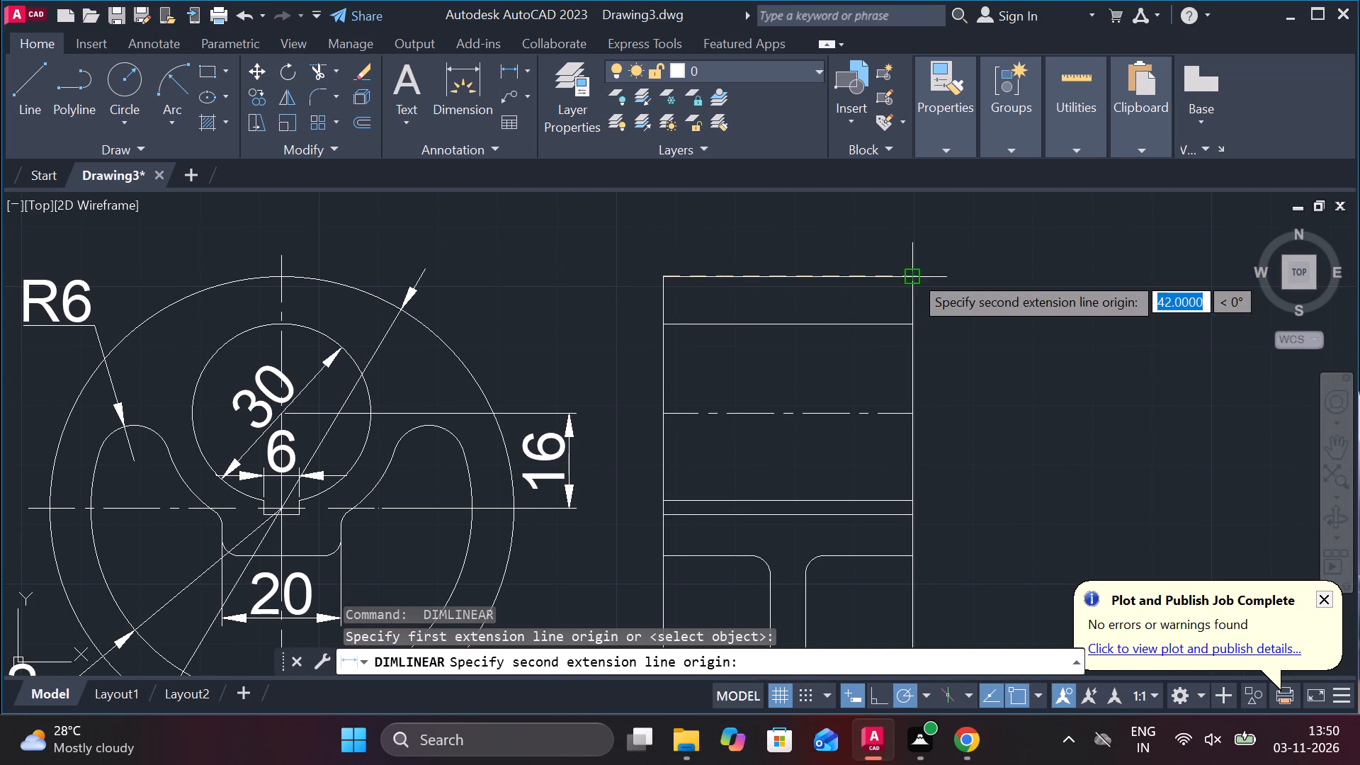
pyautogui.click(912, 273)
pyautogui.click(849, 235)
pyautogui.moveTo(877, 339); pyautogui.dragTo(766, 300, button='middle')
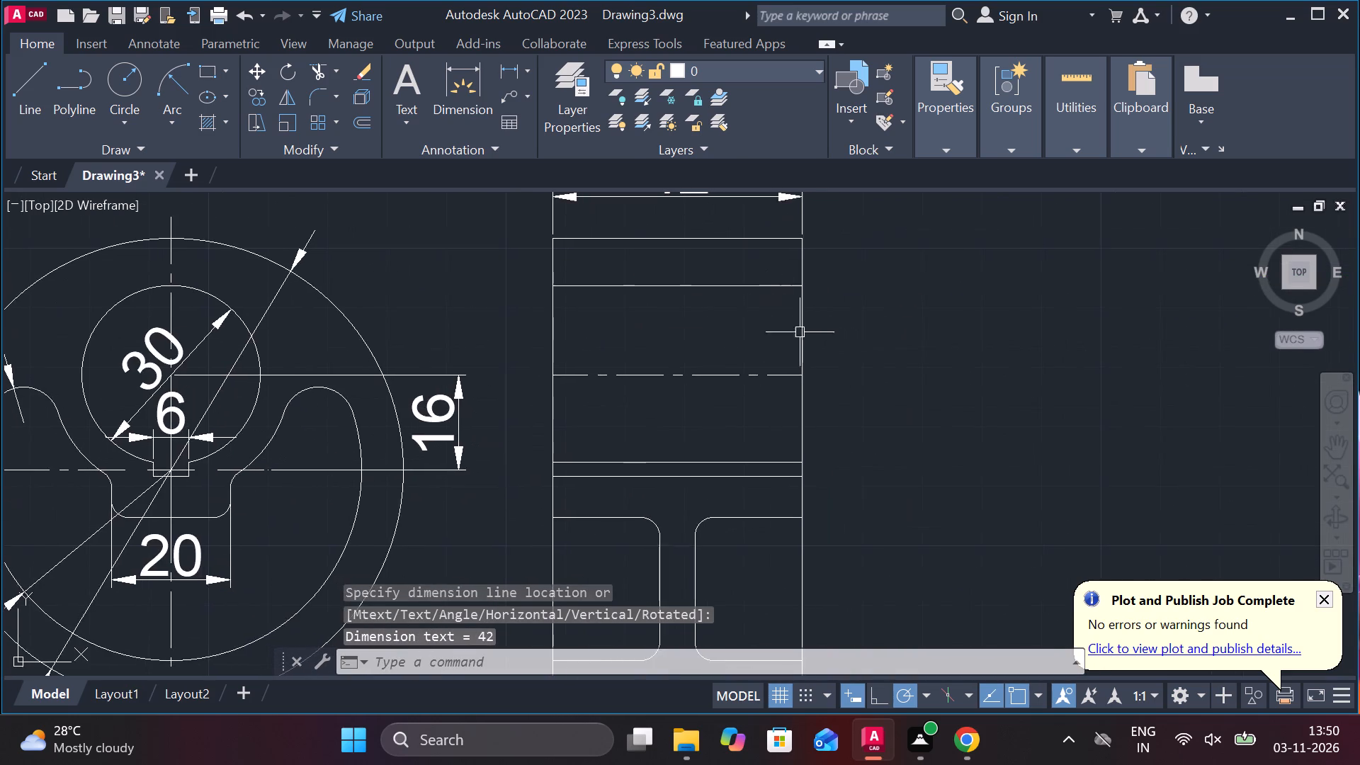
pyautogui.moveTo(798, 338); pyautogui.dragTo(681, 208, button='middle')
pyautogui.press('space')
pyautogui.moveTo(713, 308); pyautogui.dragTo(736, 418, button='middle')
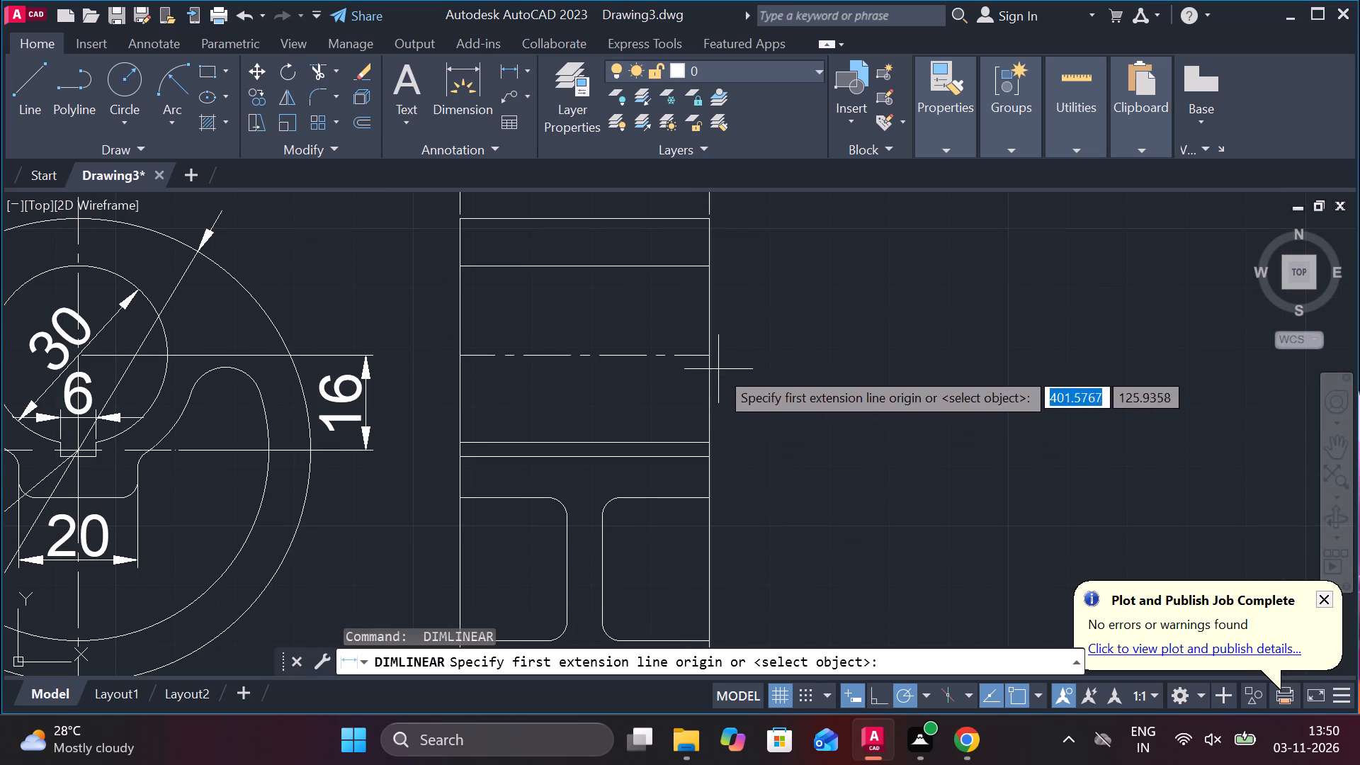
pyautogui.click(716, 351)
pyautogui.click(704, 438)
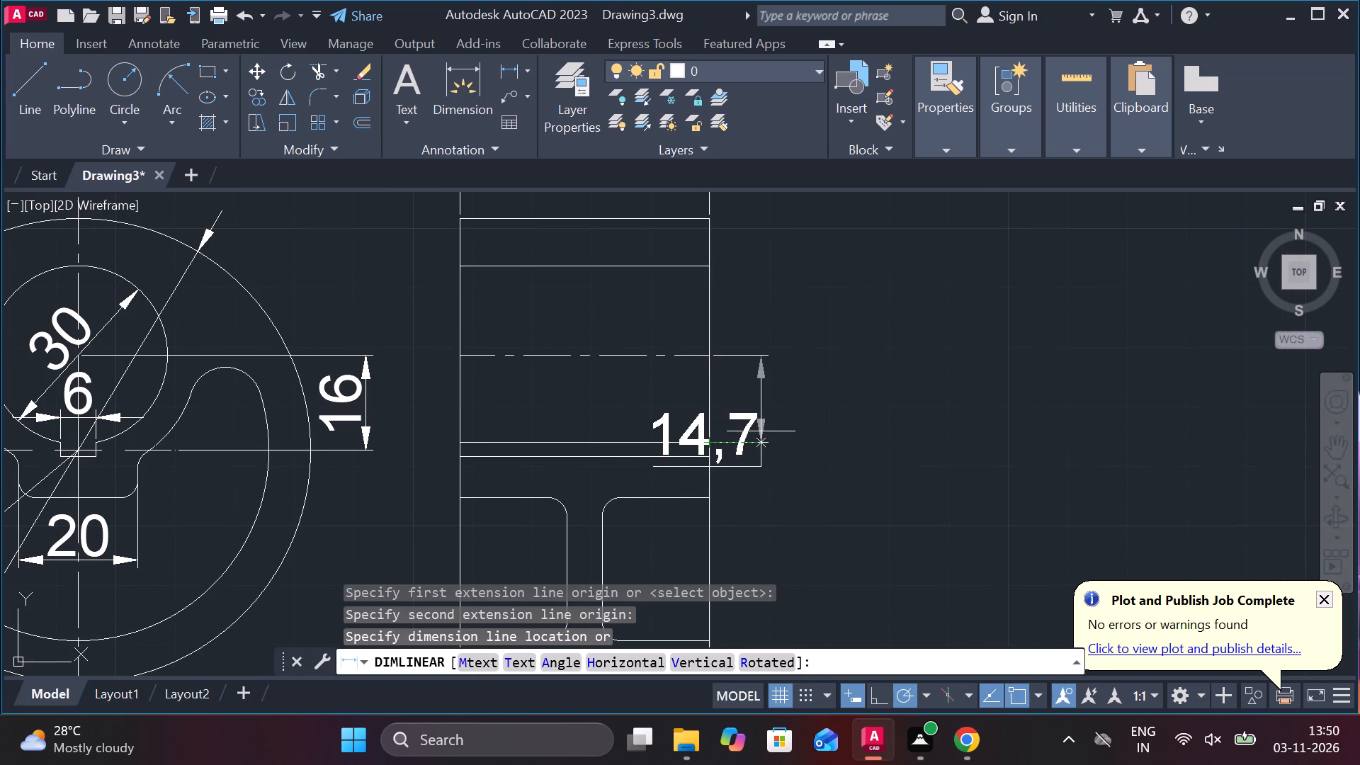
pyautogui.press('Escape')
# Add a vertical linear dimension from the side view's bore centreline to the keyway bottom line, placed right of the view.
pyautogui.press('space')
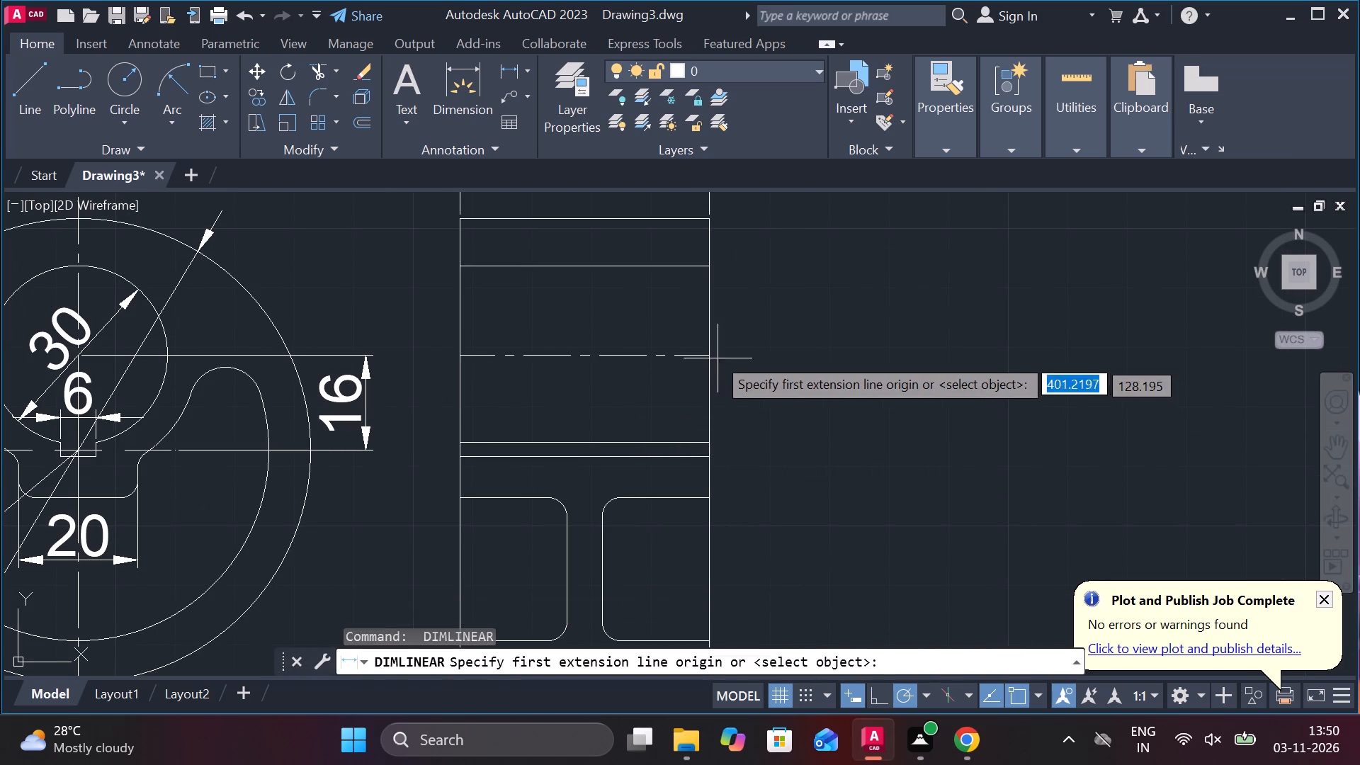
pyautogui.click(713, 352)
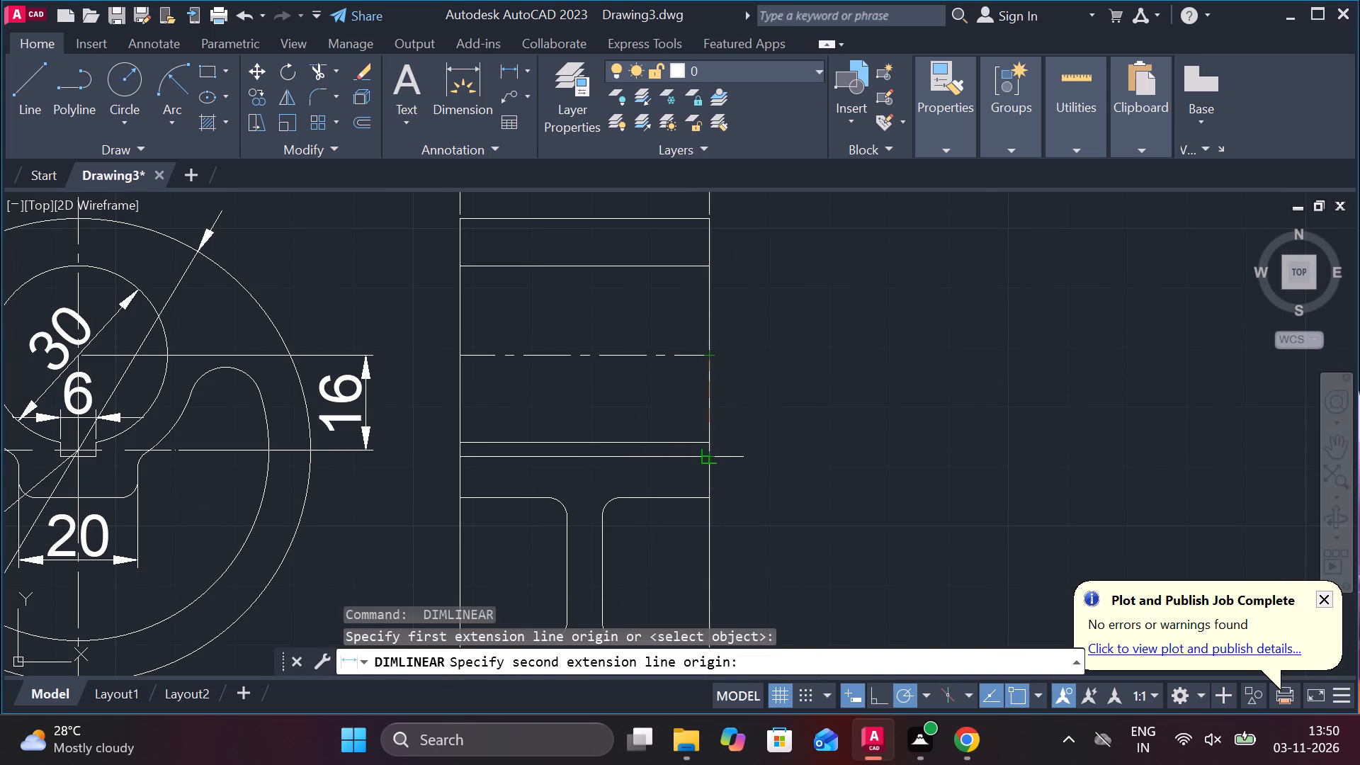
pyautogui.click(710, 462)
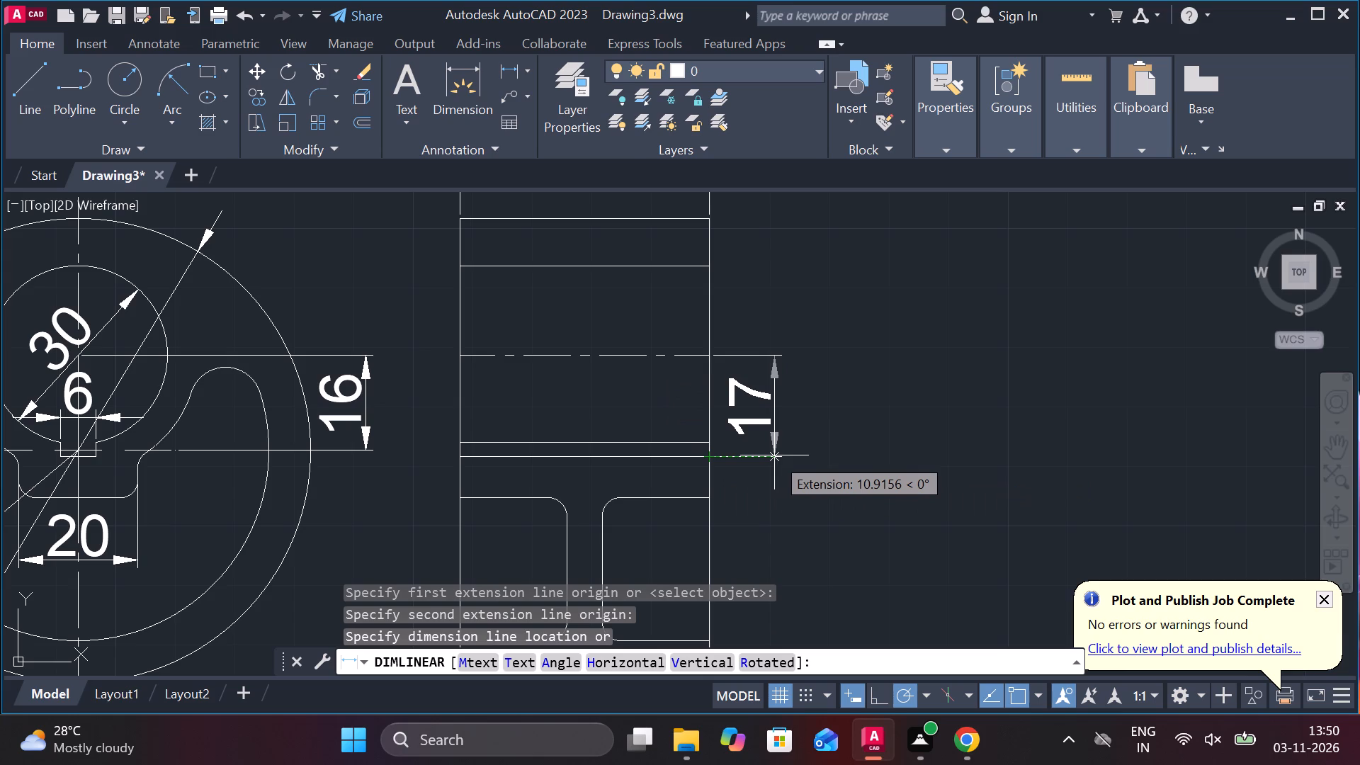
pyautogui.click(795, 451)
# Add a vertical linear dimension from the side view's bore centreline to the top edge of the right pocket, outside the 17 dimension.
pyautogui.press('space')
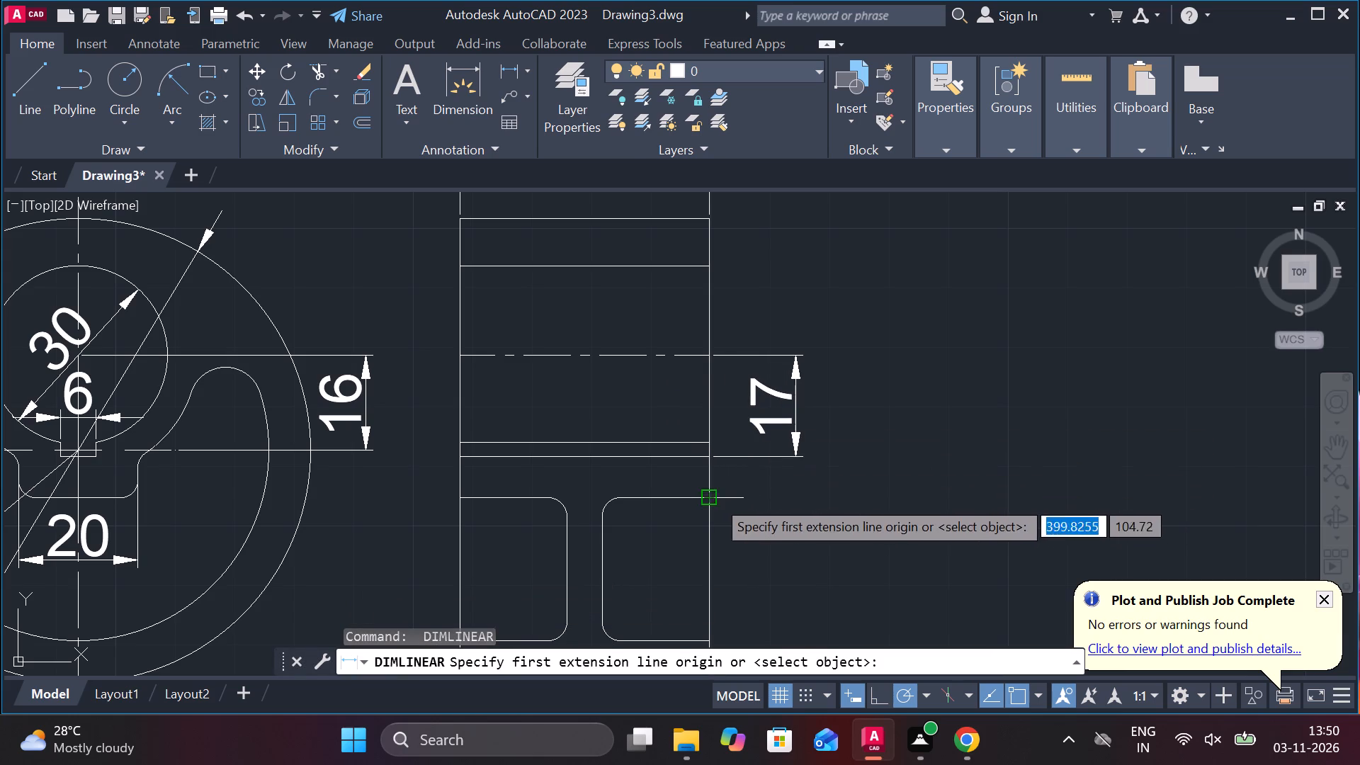
pyautogui.click(715, 498)
pyautogui.click(708, 351)
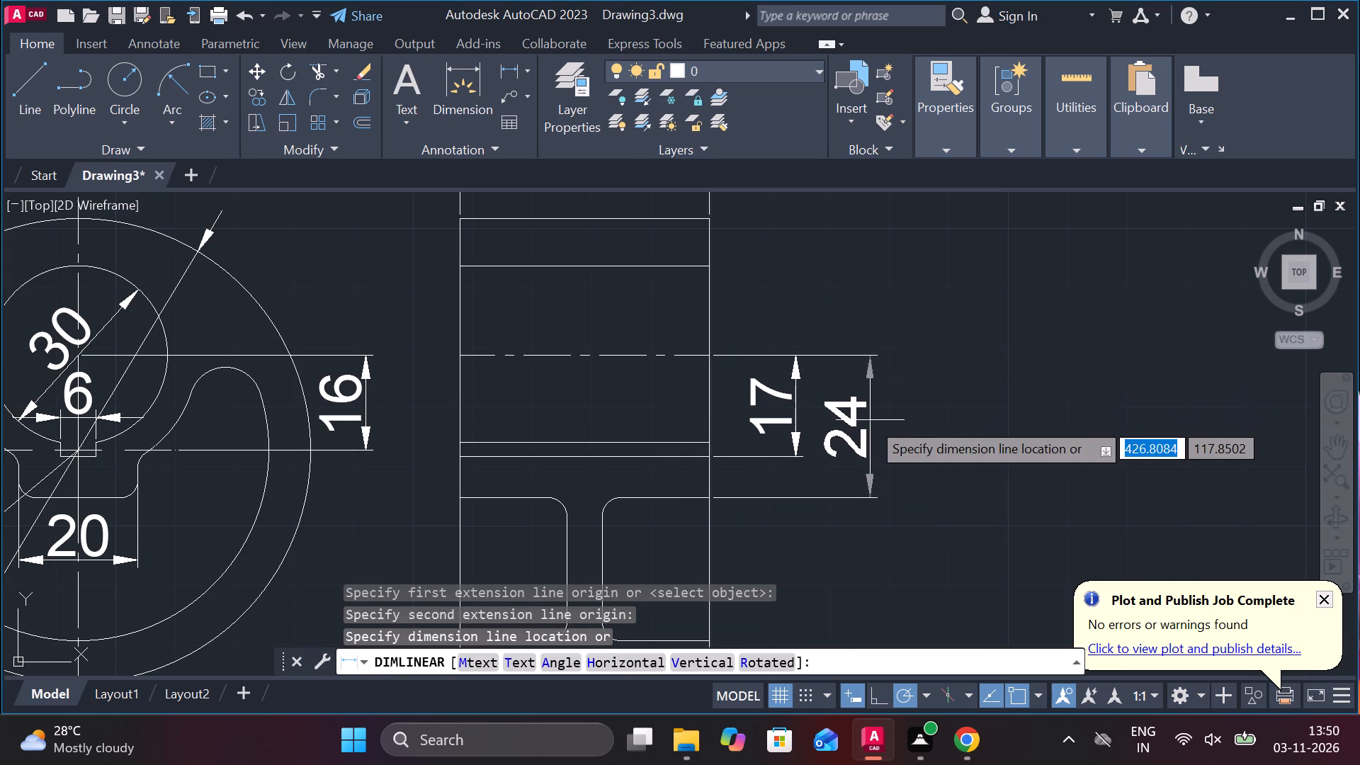
pyautogui.click(866, 420)
# Add a horizontal linear dimension across the thin web between the two rounded pockets in the side view.
pyautogui.moveTo(810, 497); pyautogui.dragTo(871, 388, button='middle')
pyautogui.scroll(2, 675, 470)
pyautogui.press('space')
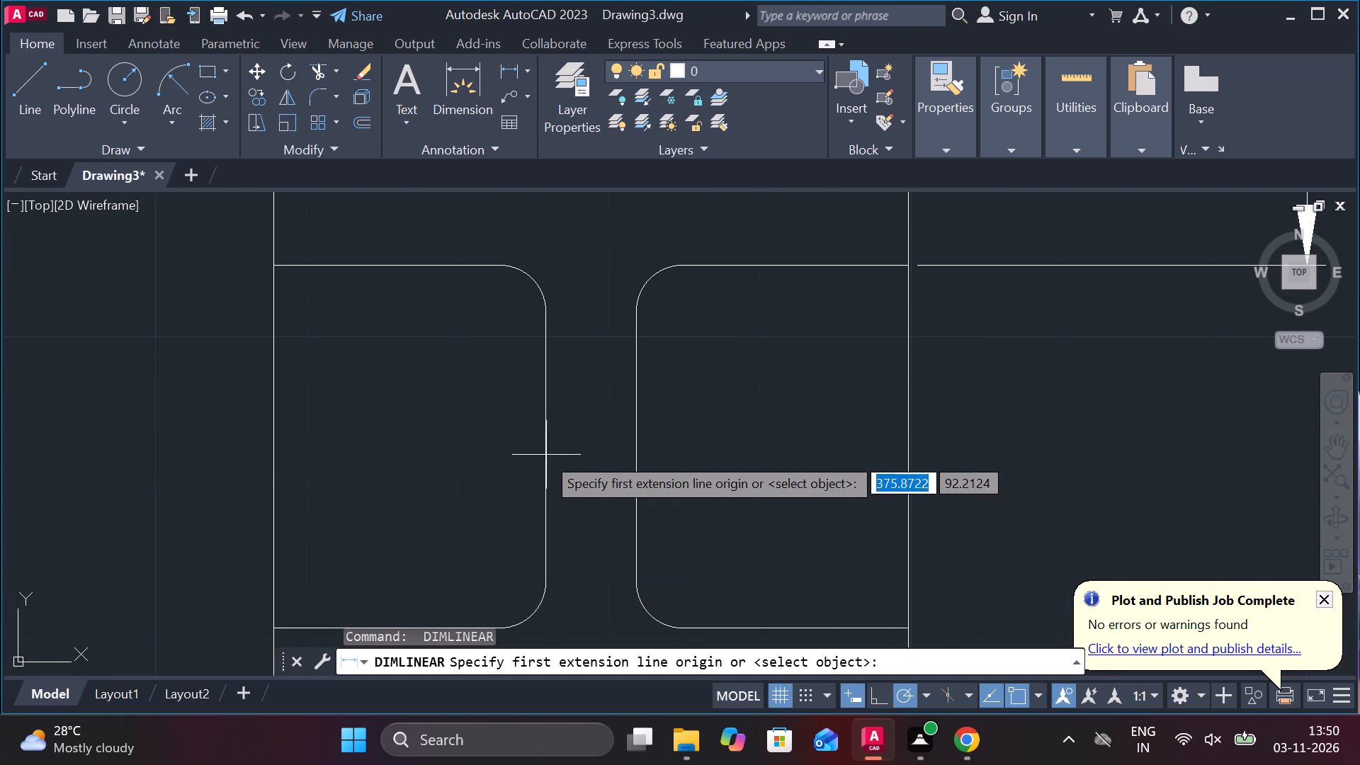
pyautogui.click(542, 451)
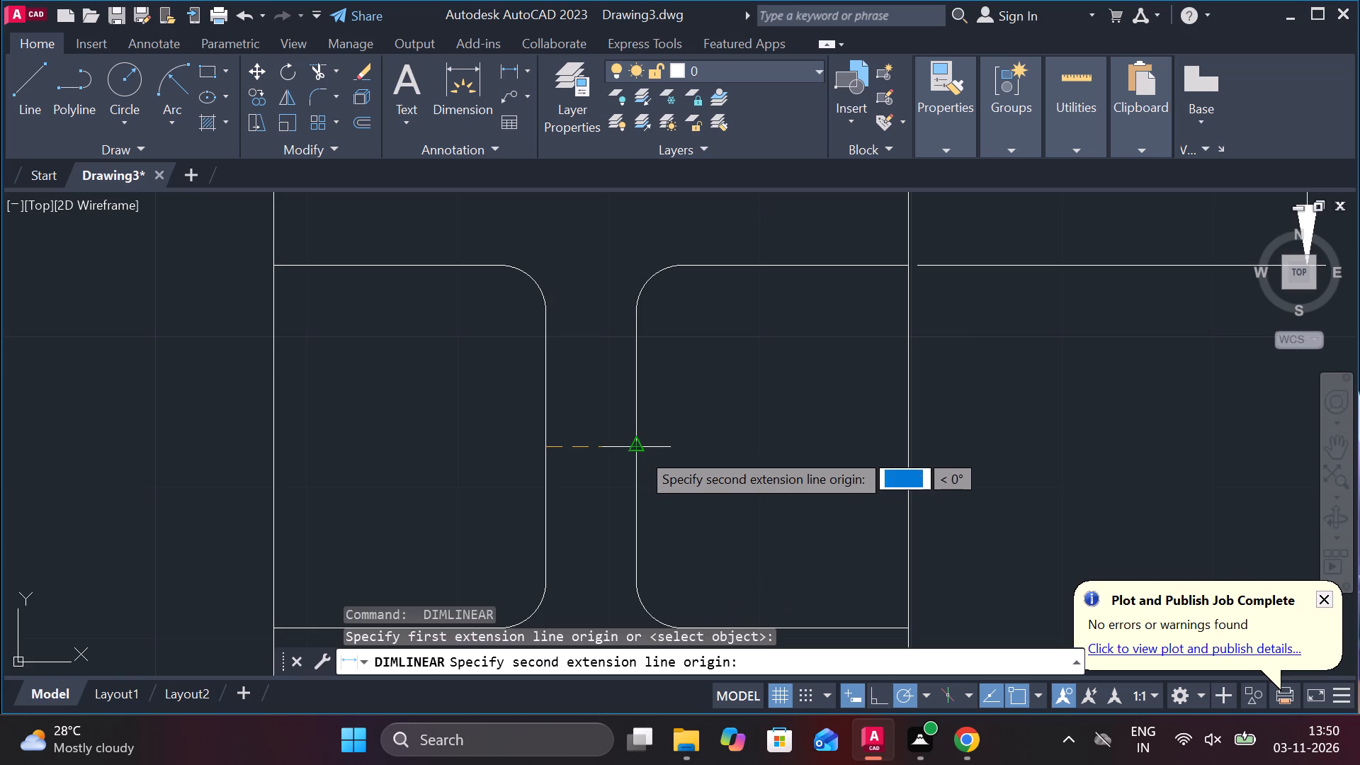
pyautogui.click(640, 450)
pyautogui.click(640, 450)
# Move the web thickness dimension's text out of the web into the left pocket.
pyautogui.scroll(-1, 756, 431)
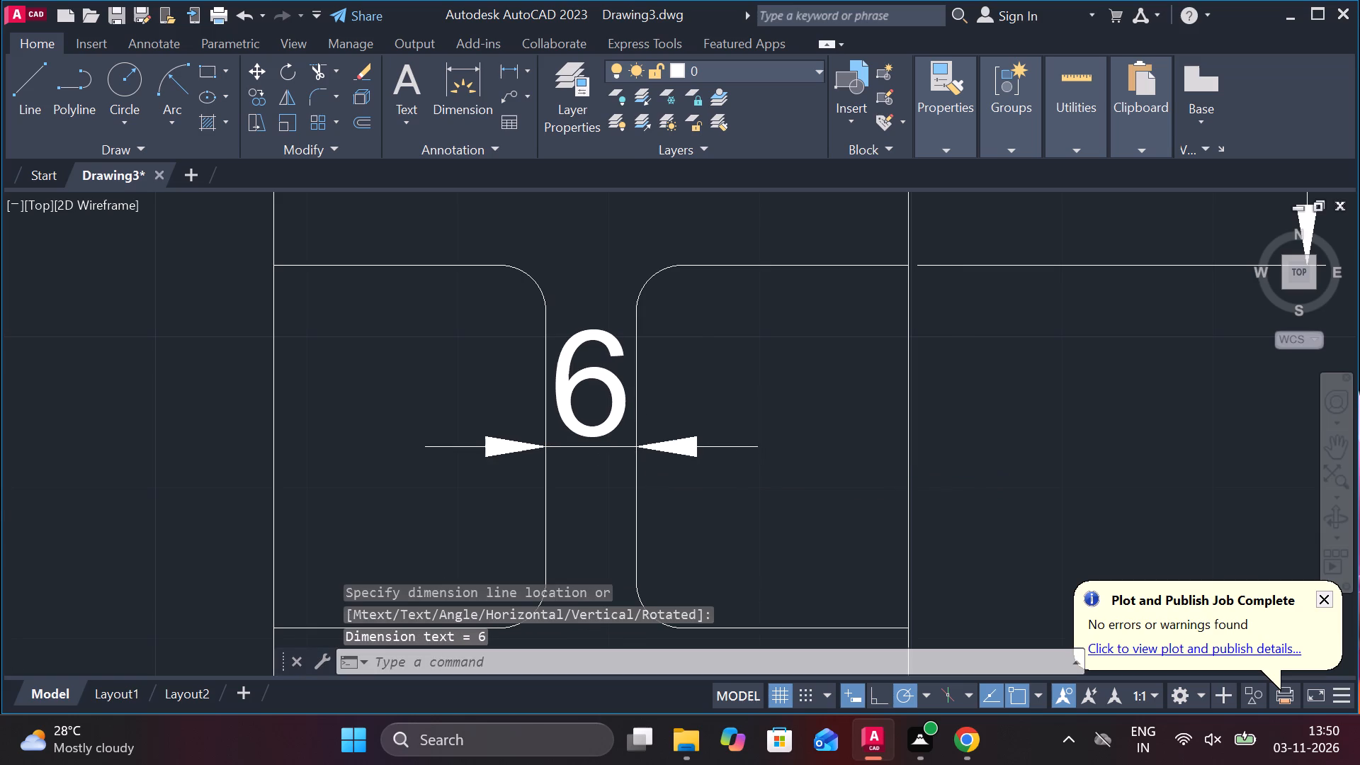
pyautogui.scroll(-1, 756, 431)
pyautogui.press('Escape')
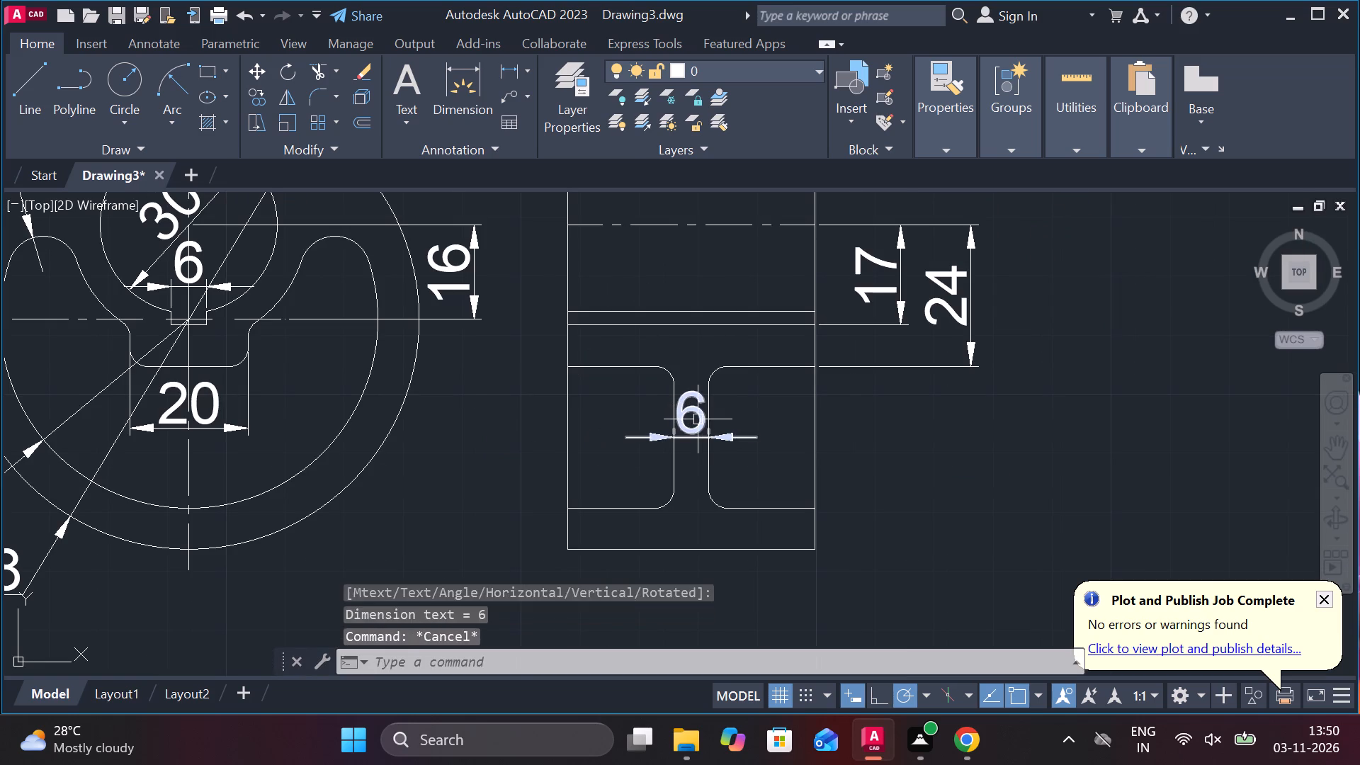
pyautogui.click(698, 419)
pyautogui.click(695, 416)
pyautogui.click(637, 429)
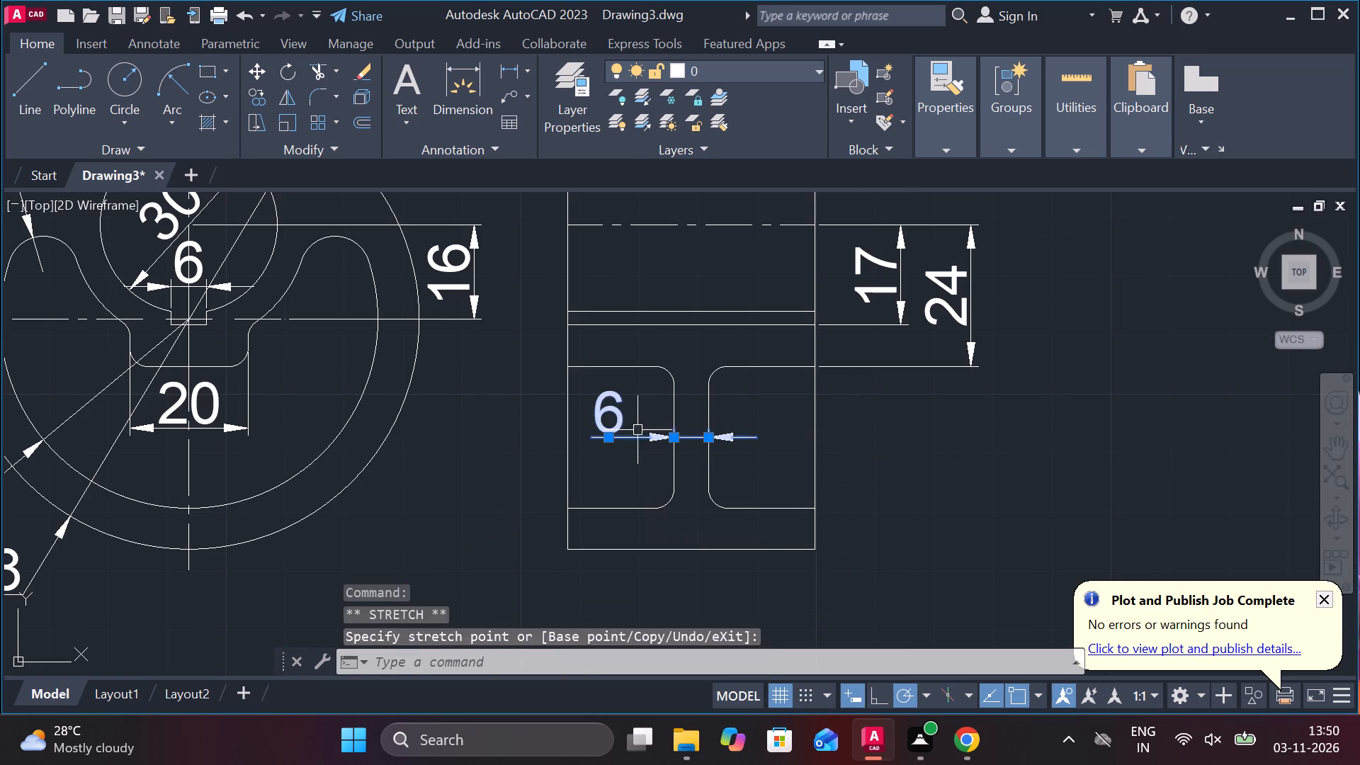
pyautogui.press('Escape')
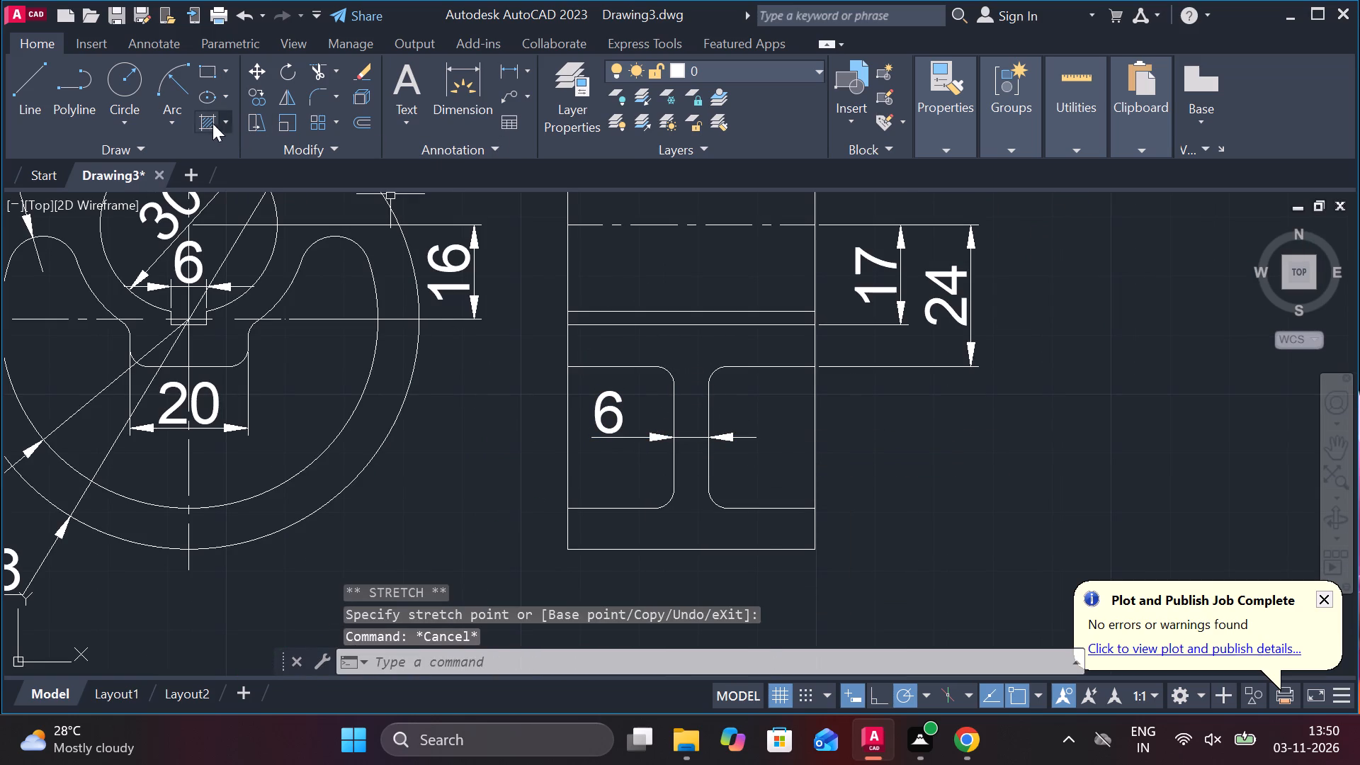
# Hatch the side view's top band and the I-shaped section below the keyway with the ANSI31 pattern.
pyautogui.click(207, 120)
pyautogui.click(353, 86)
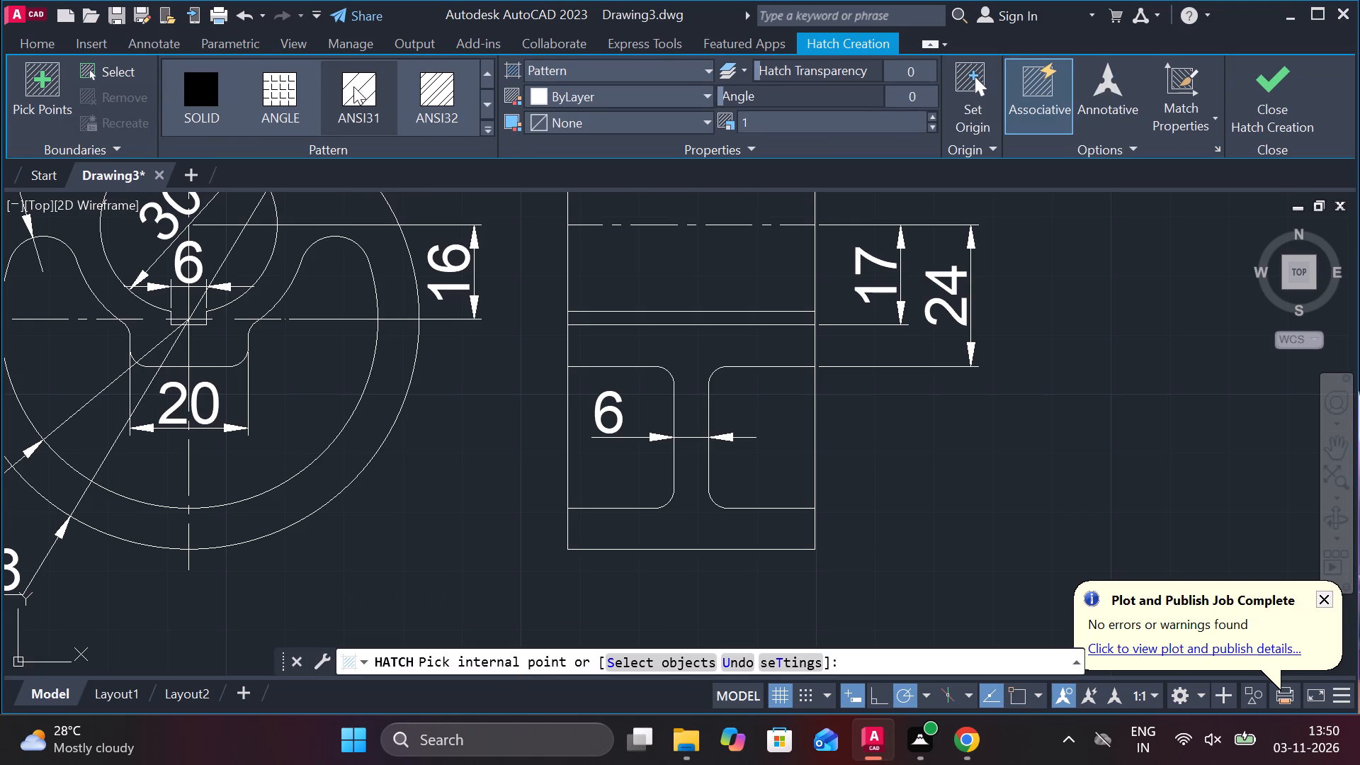
pyautogui.moveTo(584, 244); pyautogui.dragTo(578, 365, button='middle')
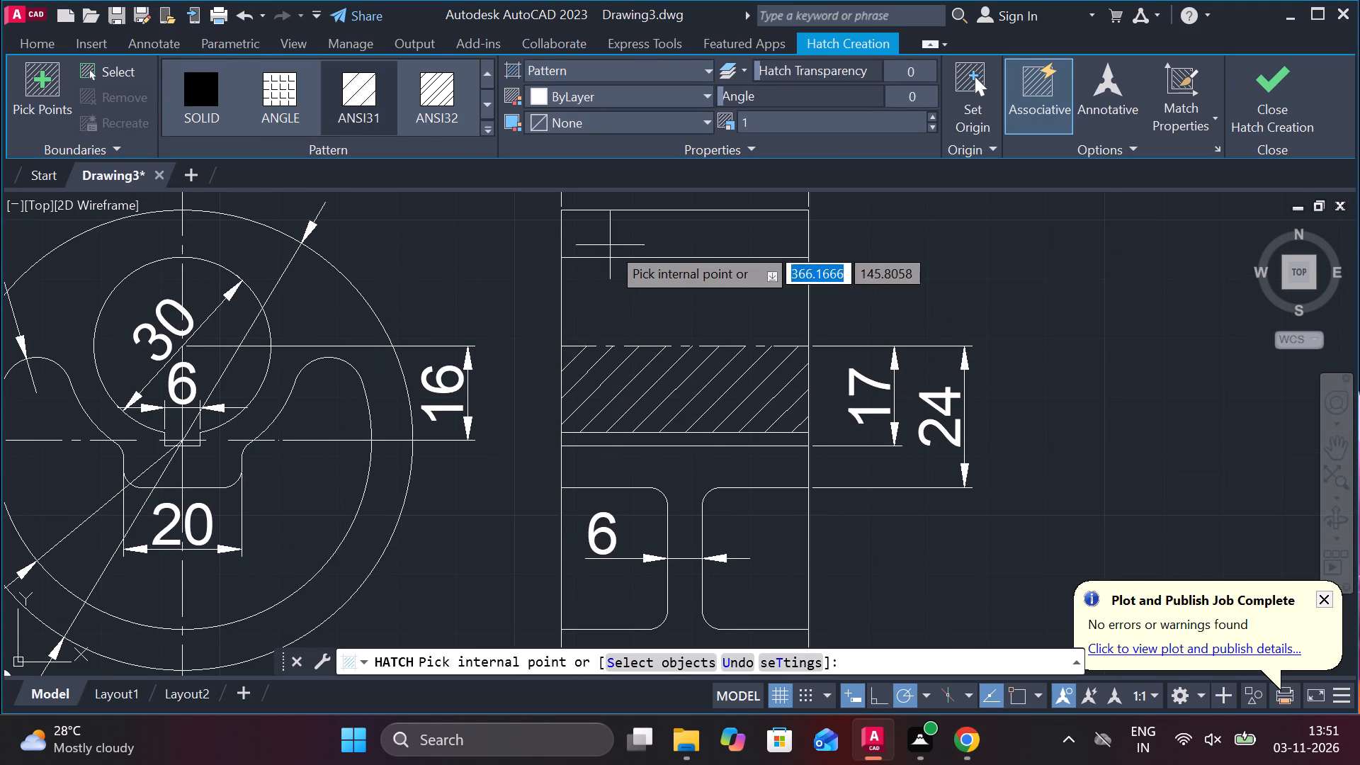
pyautogui.click(610, 245)
pyautogui.scroll(-1, 615, 260)
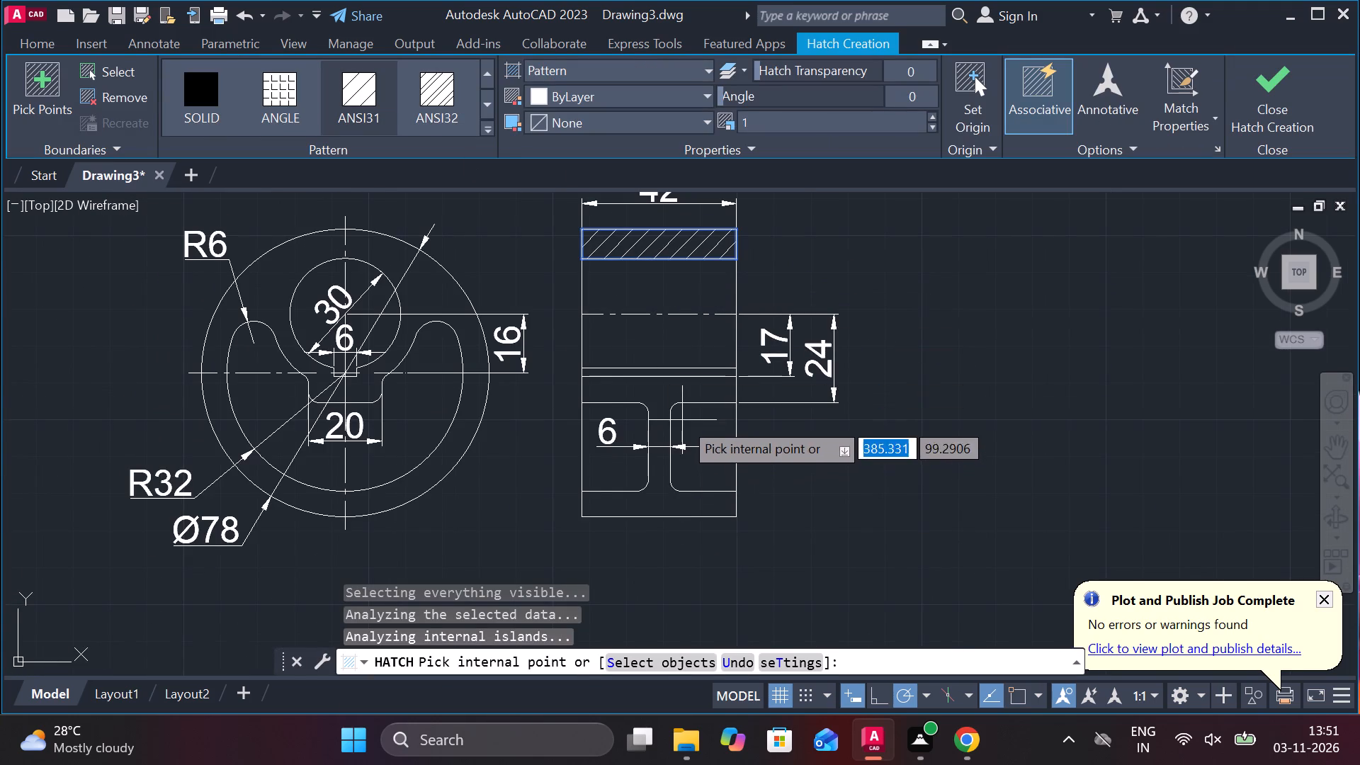
pyautogui.click(654, 390)
pyautogui.click(1245, 105)
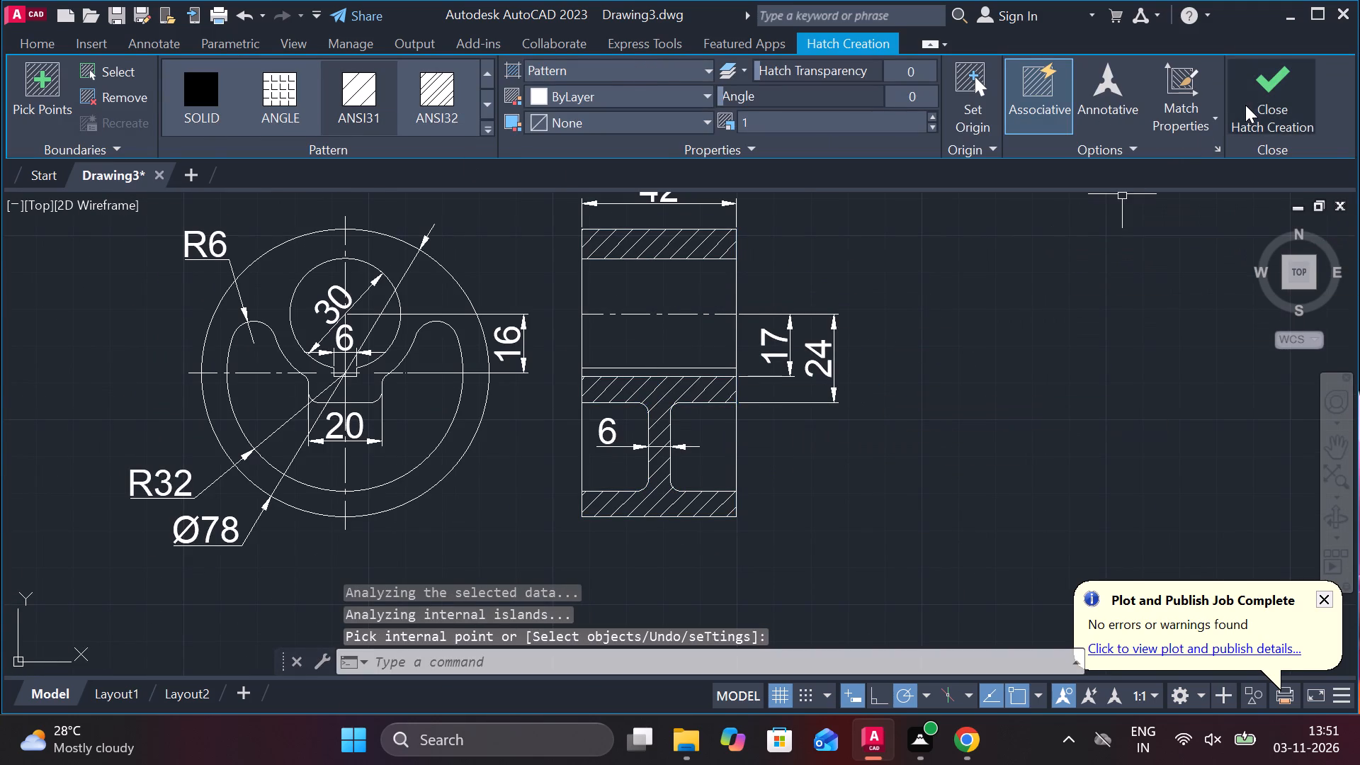
# Add a multileader reading 3 with text height 10, pointing to the outer circle's upper left edge above the R6 dimension.
pyautogui.click(509, 105)
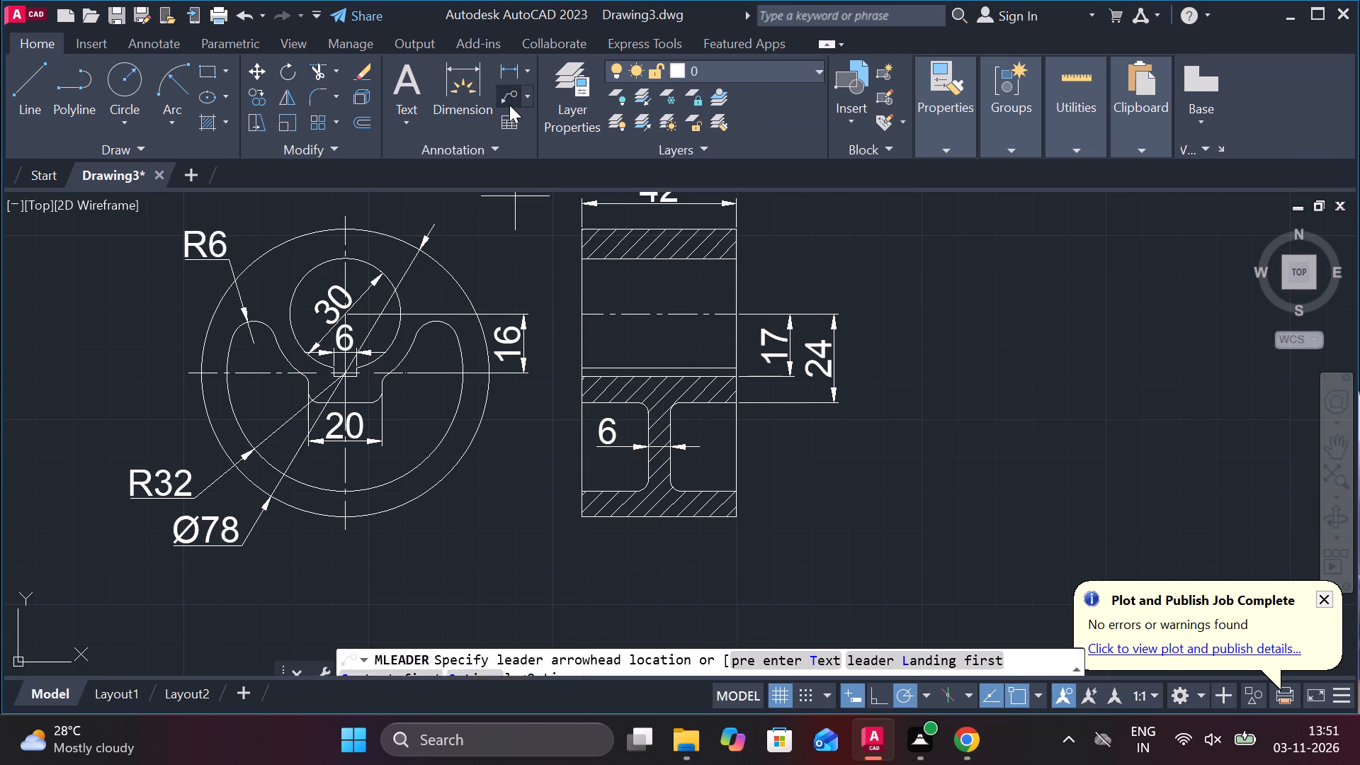
pyautogui.moveTo(470, 387); pyautogui.dragTo(722, 585, button='middle')
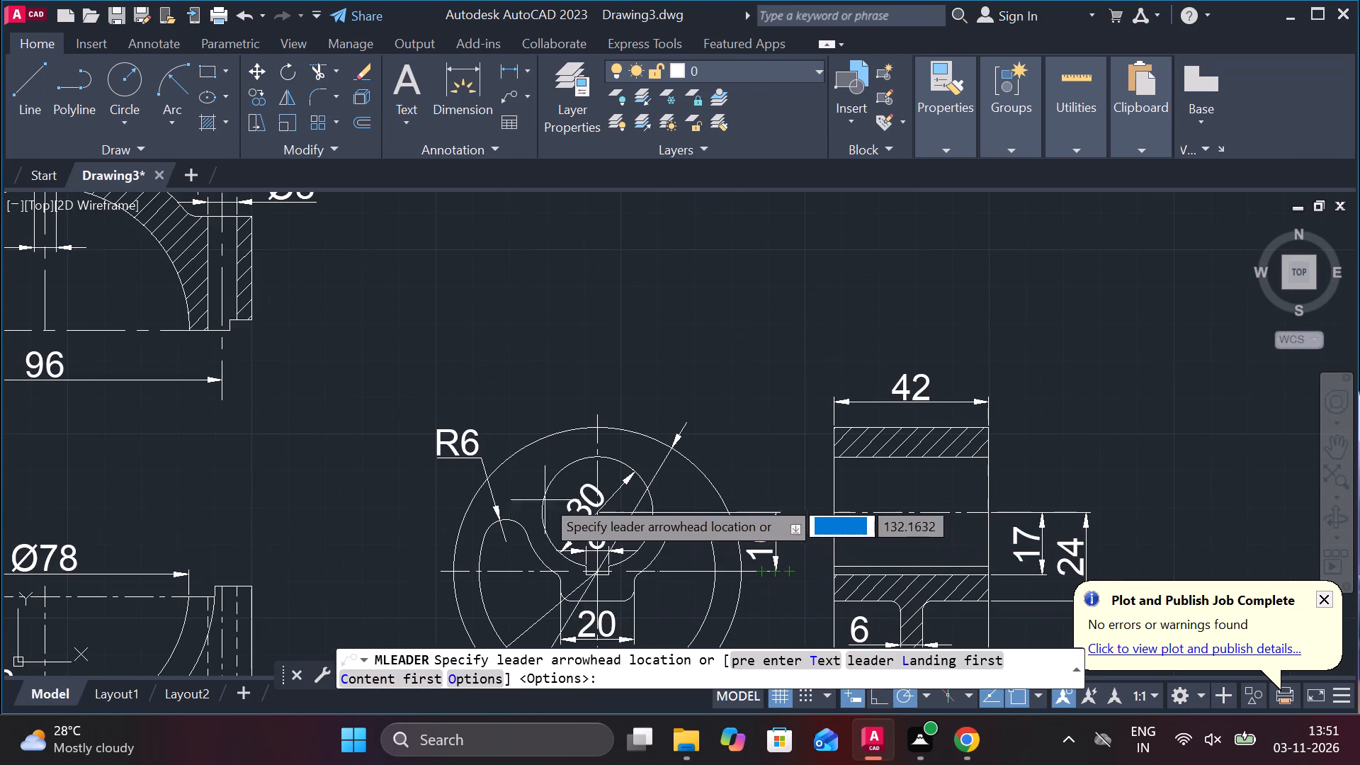
pyautogui.click(548, 436)
pyautogui.click(530, 381)
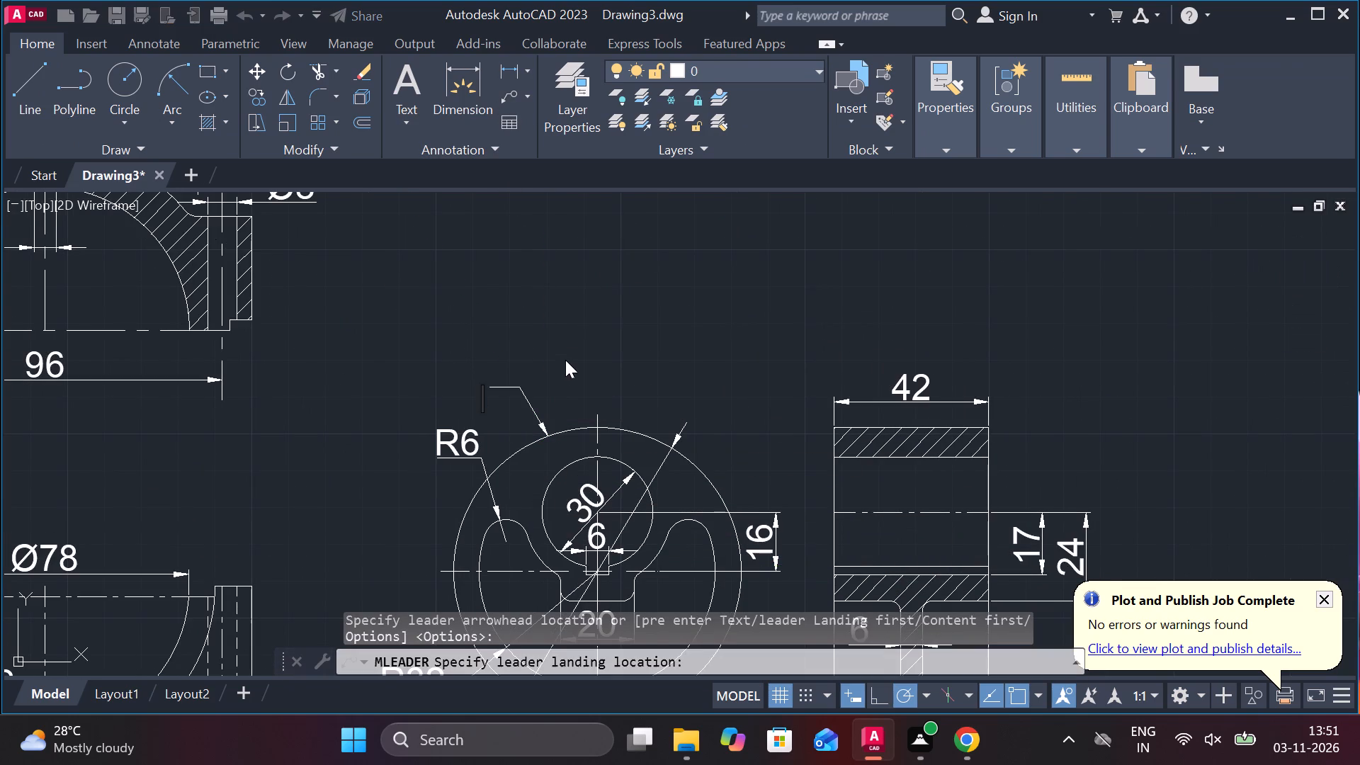
pyautogui.click(179, 103)
pyautogui.write('10')
pyautogui.press('Return')
pyautogui.press('3')
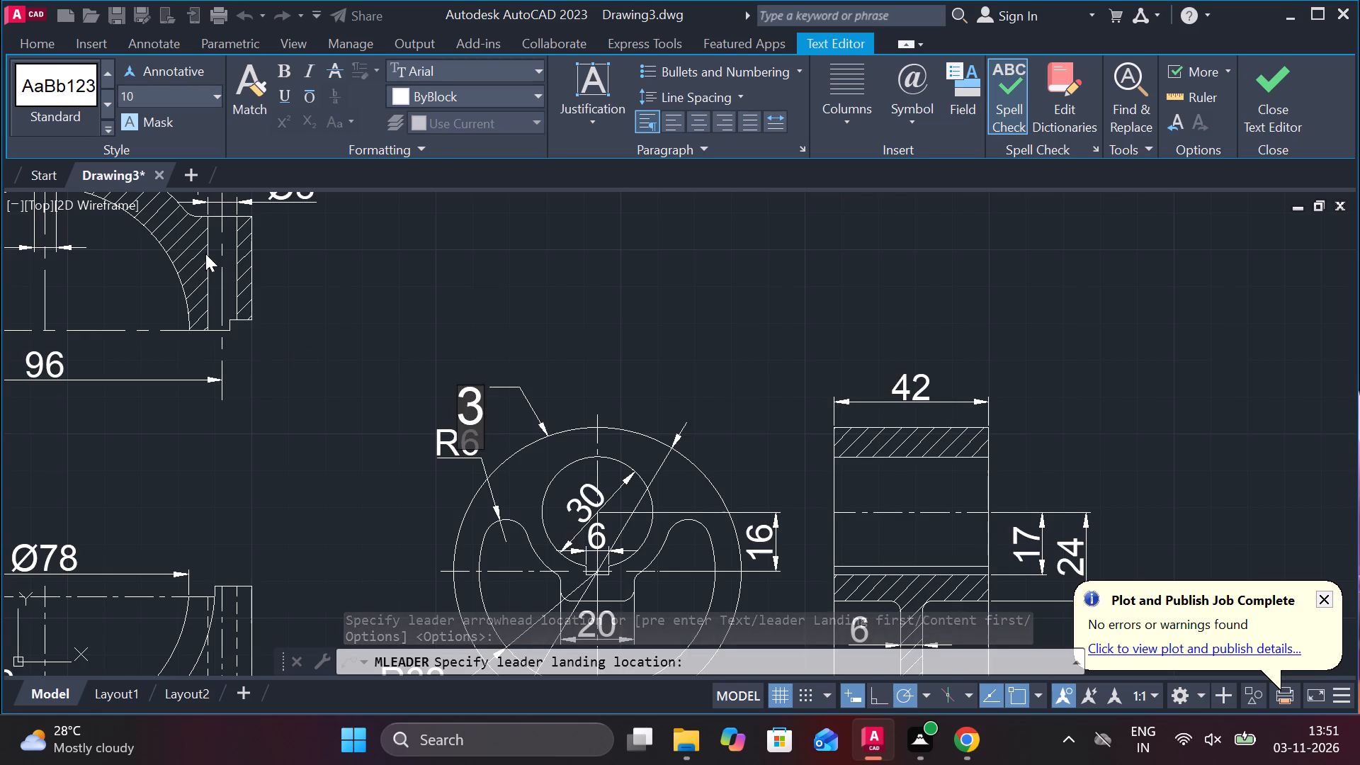
pyautogui.click(1260, 83)
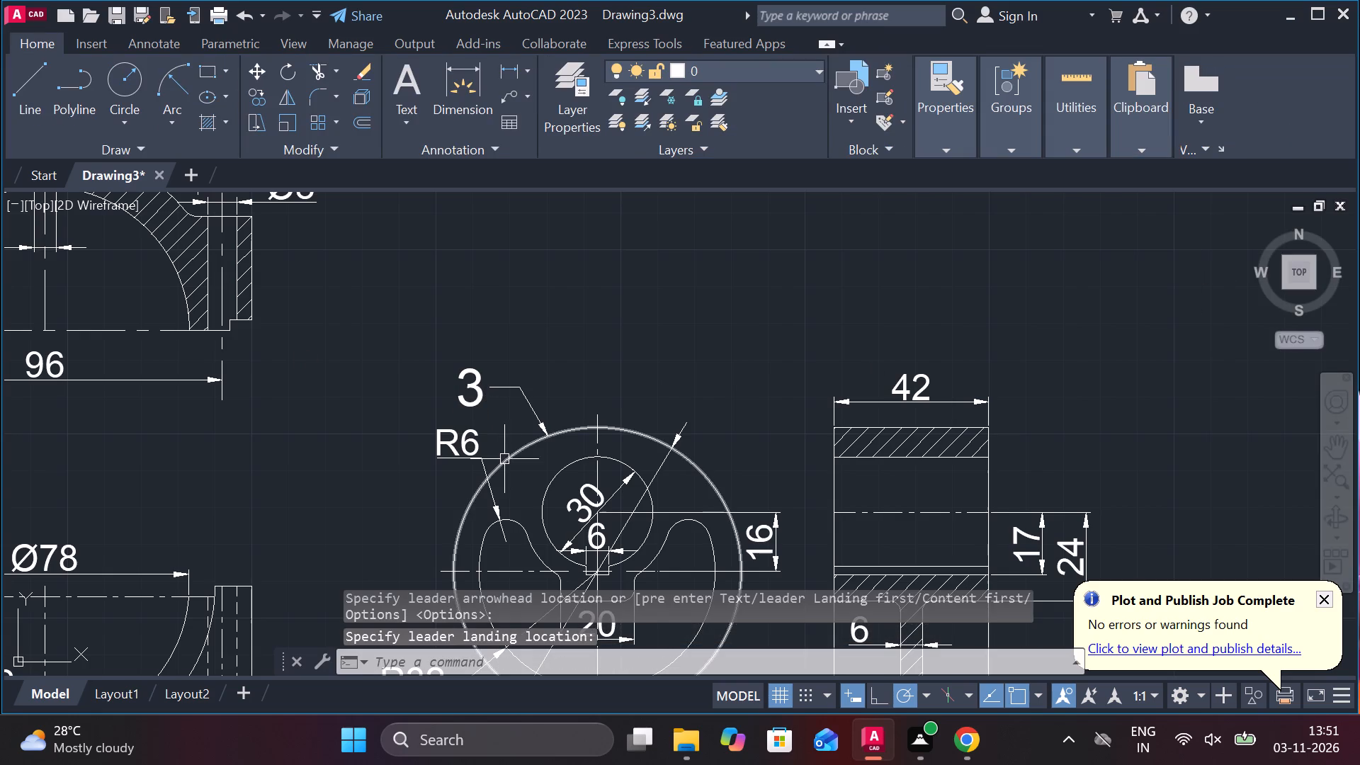
pyautogui.moveTo(504, 461); pyautogui.dragTo(556, 350, button='middle')
pyautogui.scroll(-2, 567, 356)
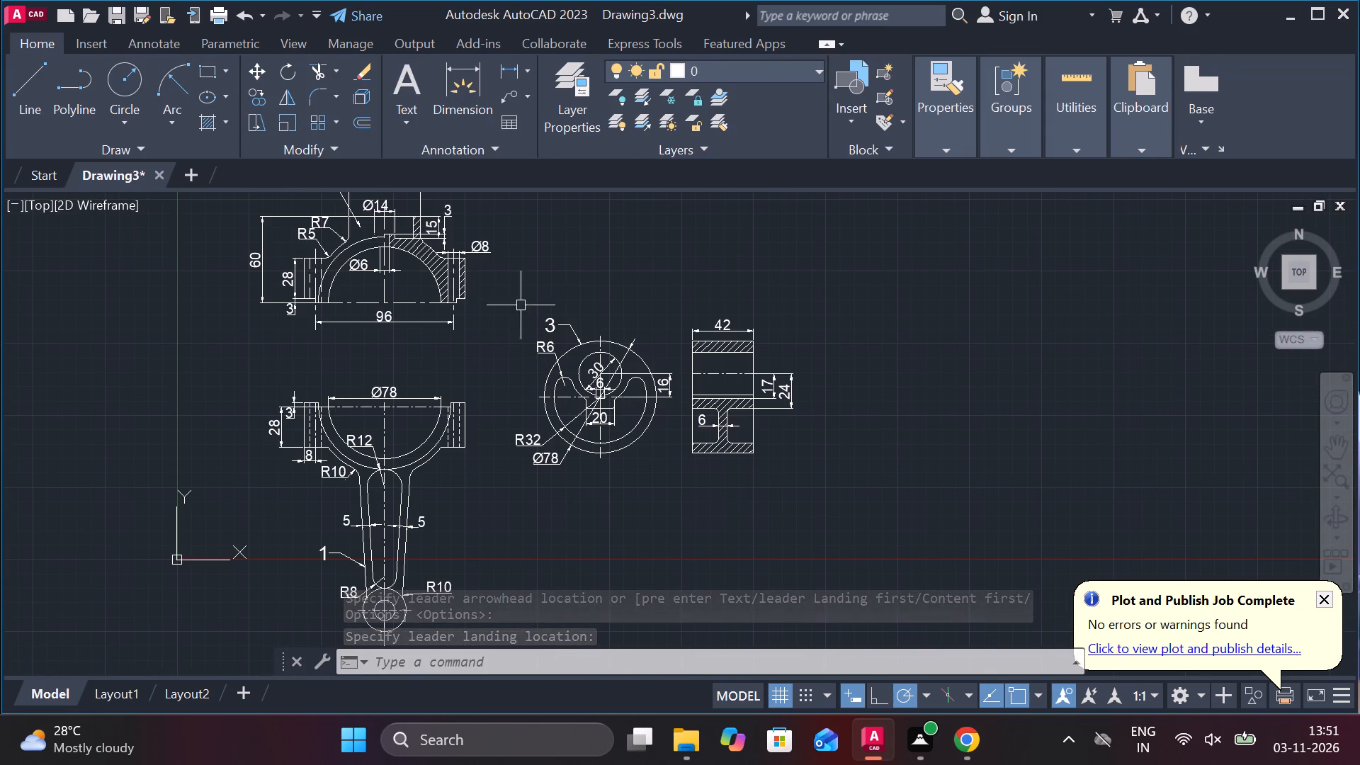
# Move the circular keyway view and its side view, with their annotations, up level with the half-round cap.
pyautogui.click(504, 295)
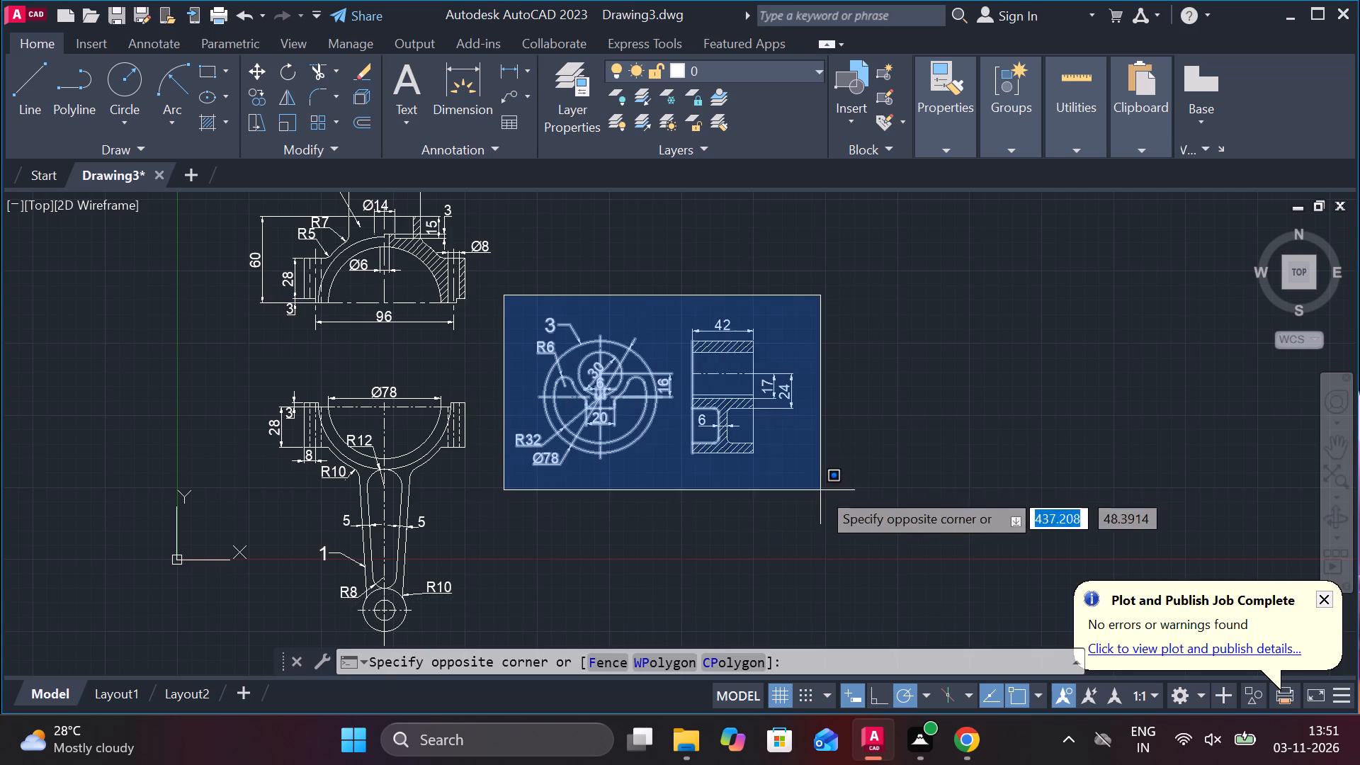
pyautogui.click(844, 509)
pyautogui.press('m')
pyautogui.press('Return')
pyautogui.click(771, 469)
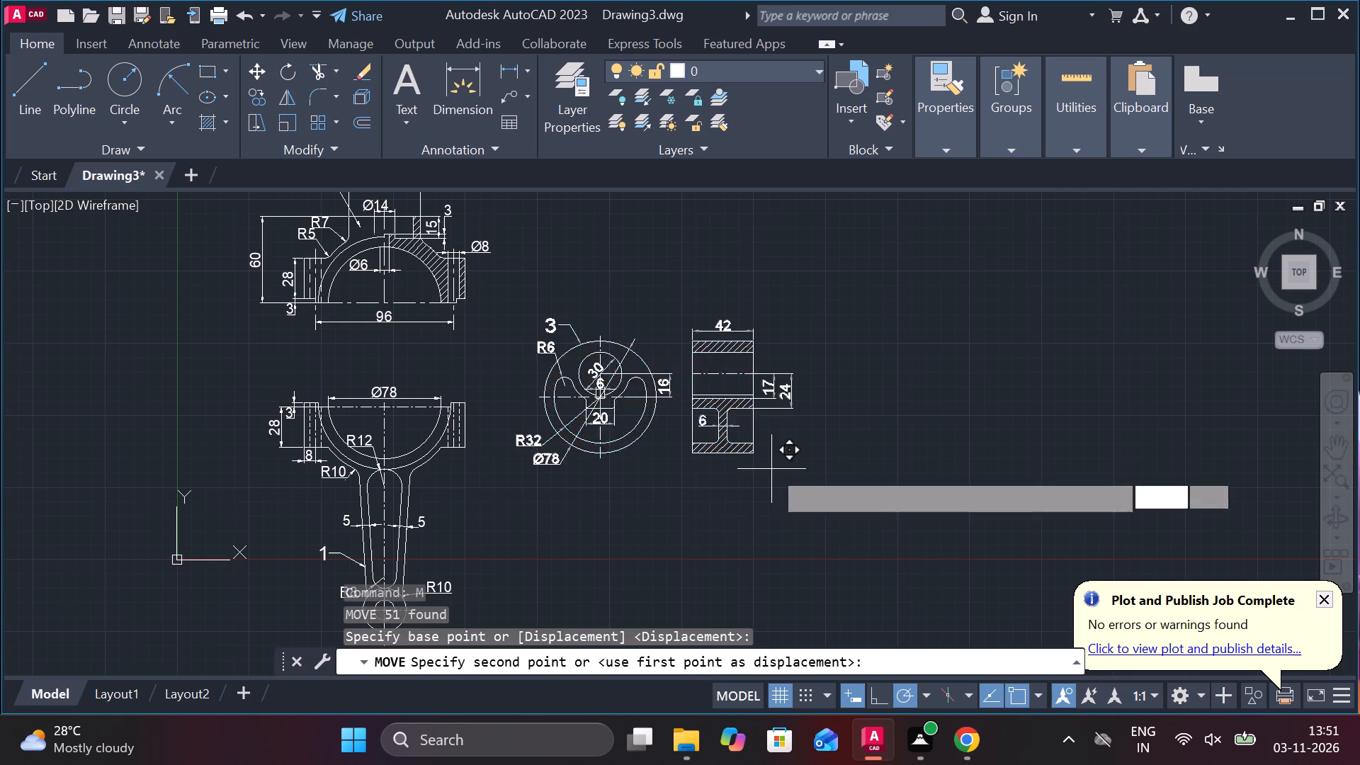
pyautogui.click(752, 343)
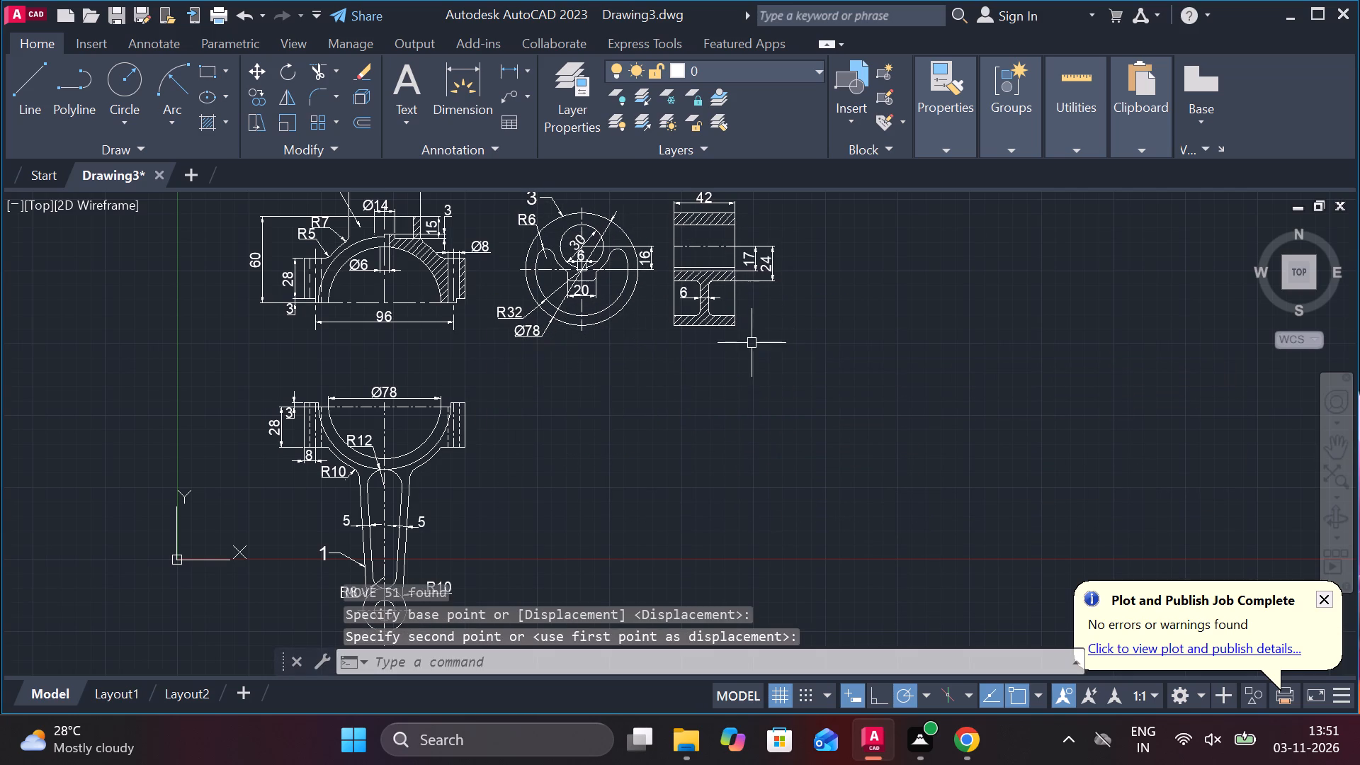
# Draw a closed rectangle 14 wide and 5 high with lines in the empty space below the circular keyway views.
pyautogui.scroll(-1, 816, 363)
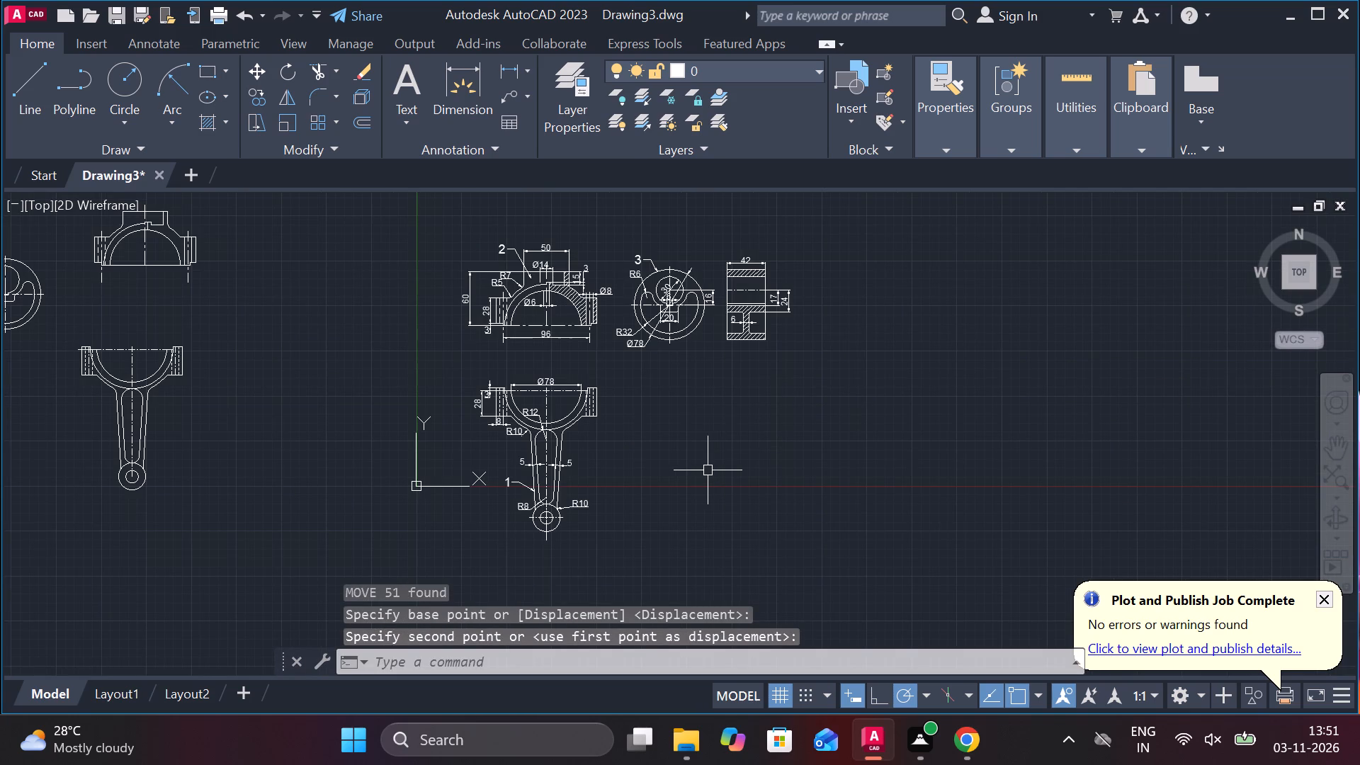
pyautogui.scroll(1, 676, 461)
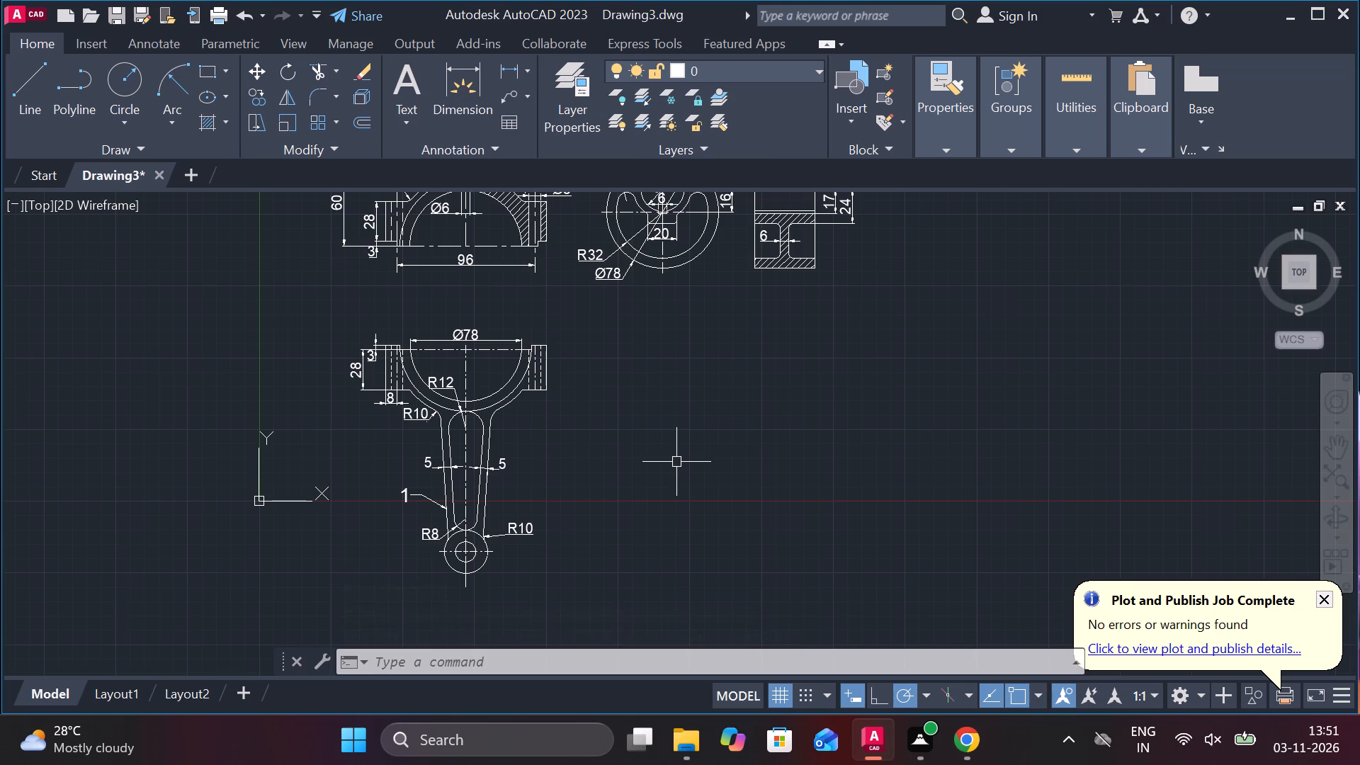
pyautogui.scroll(1, 623, 407)
pyautogui.moveTo(614, 417); pyautogui.dragTo(547, 487, button='middle')
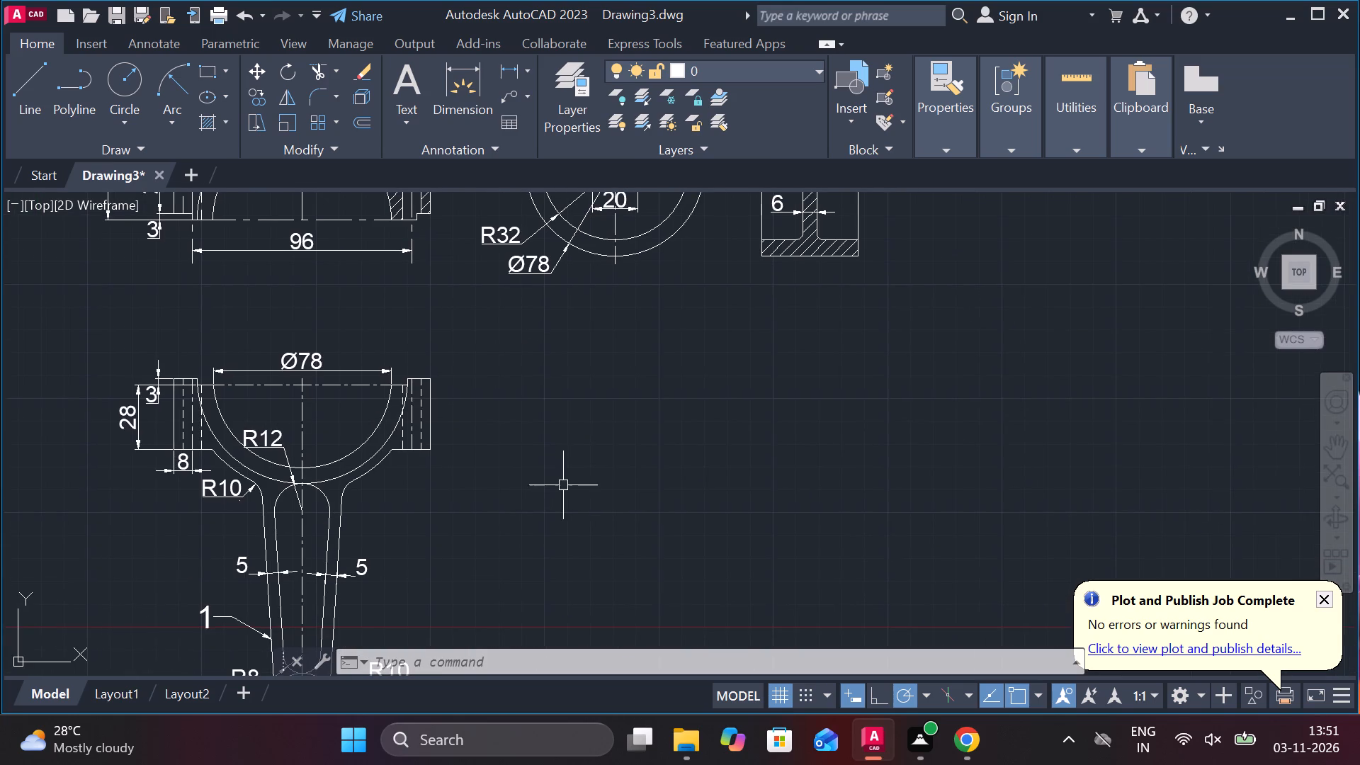
pyautogui.moveTo(661, 472); pyautogui.dragTo(582, 521, button='middle')
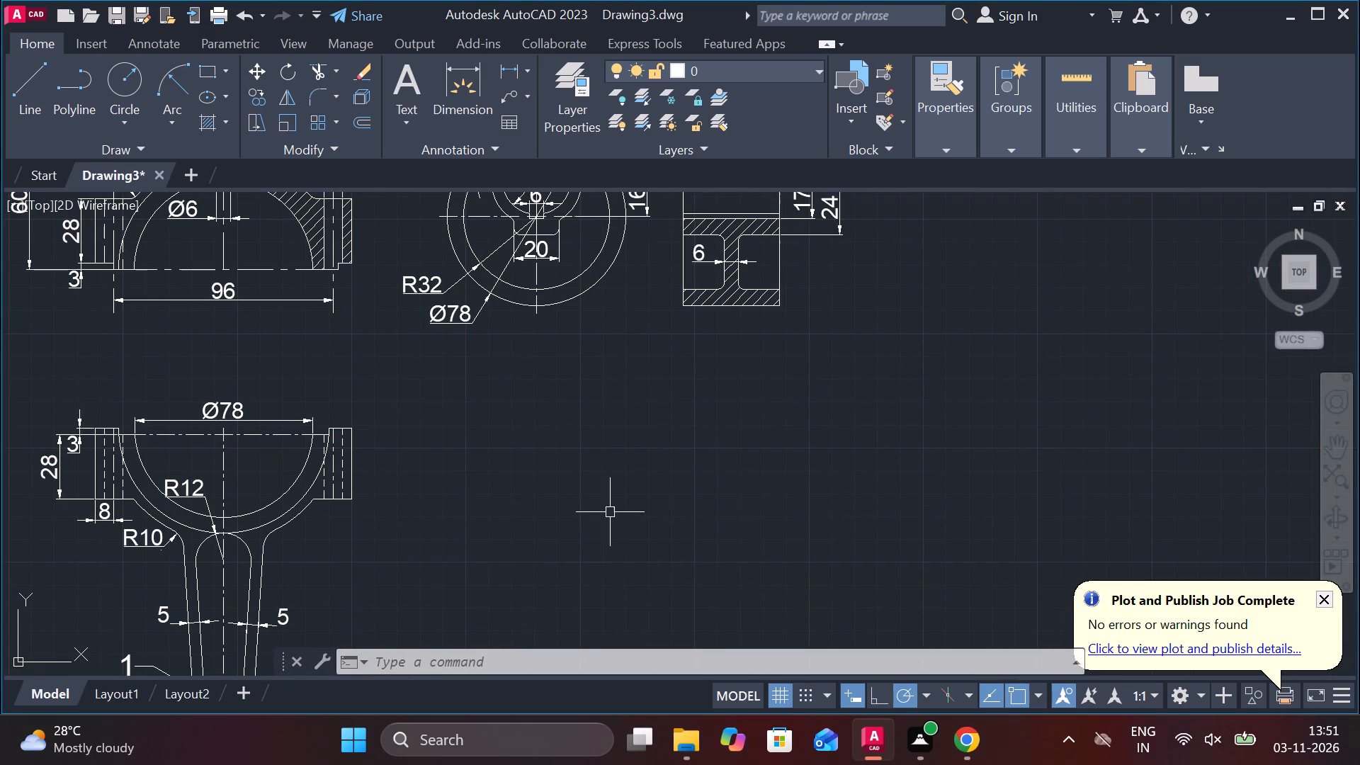
pyautogui.press('l')
pyautogui.press('Return')
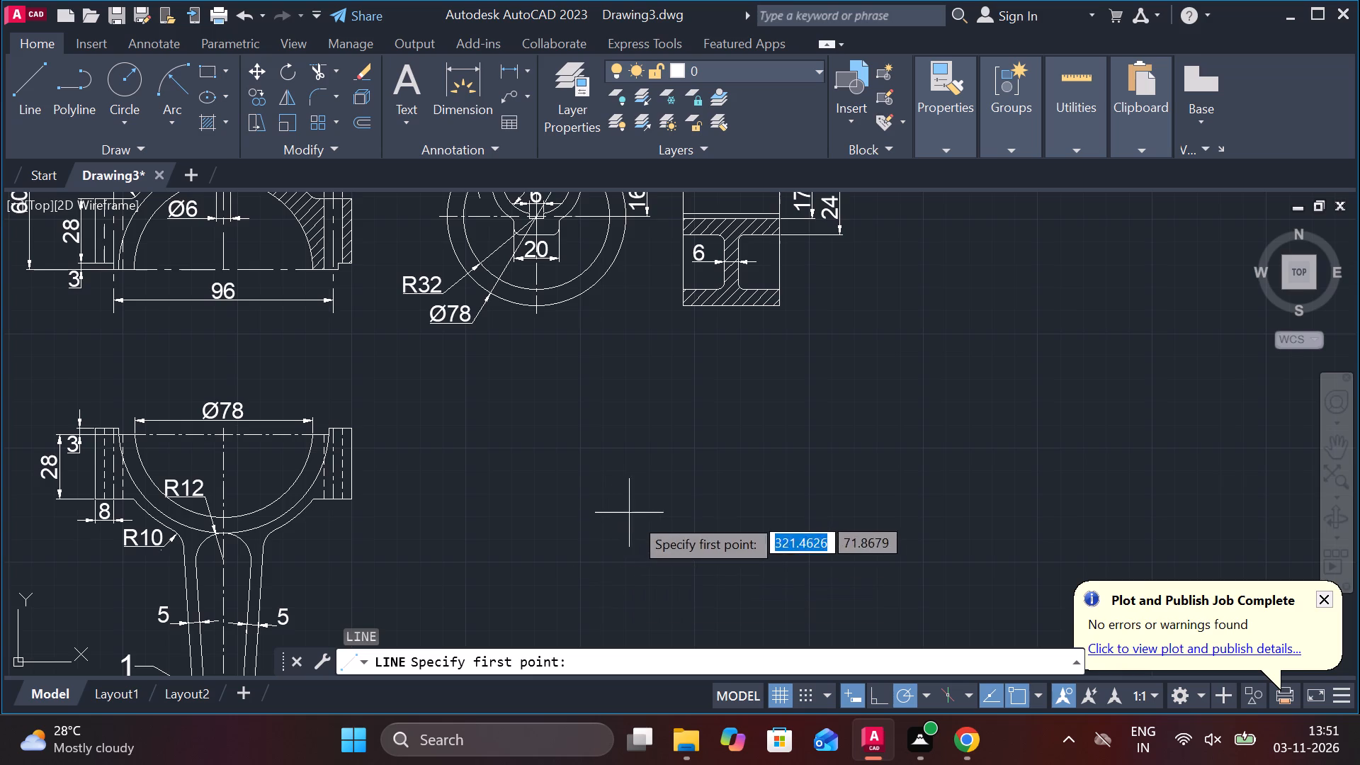
pyautogui.click(593, 499)
pyautogui.write('14')
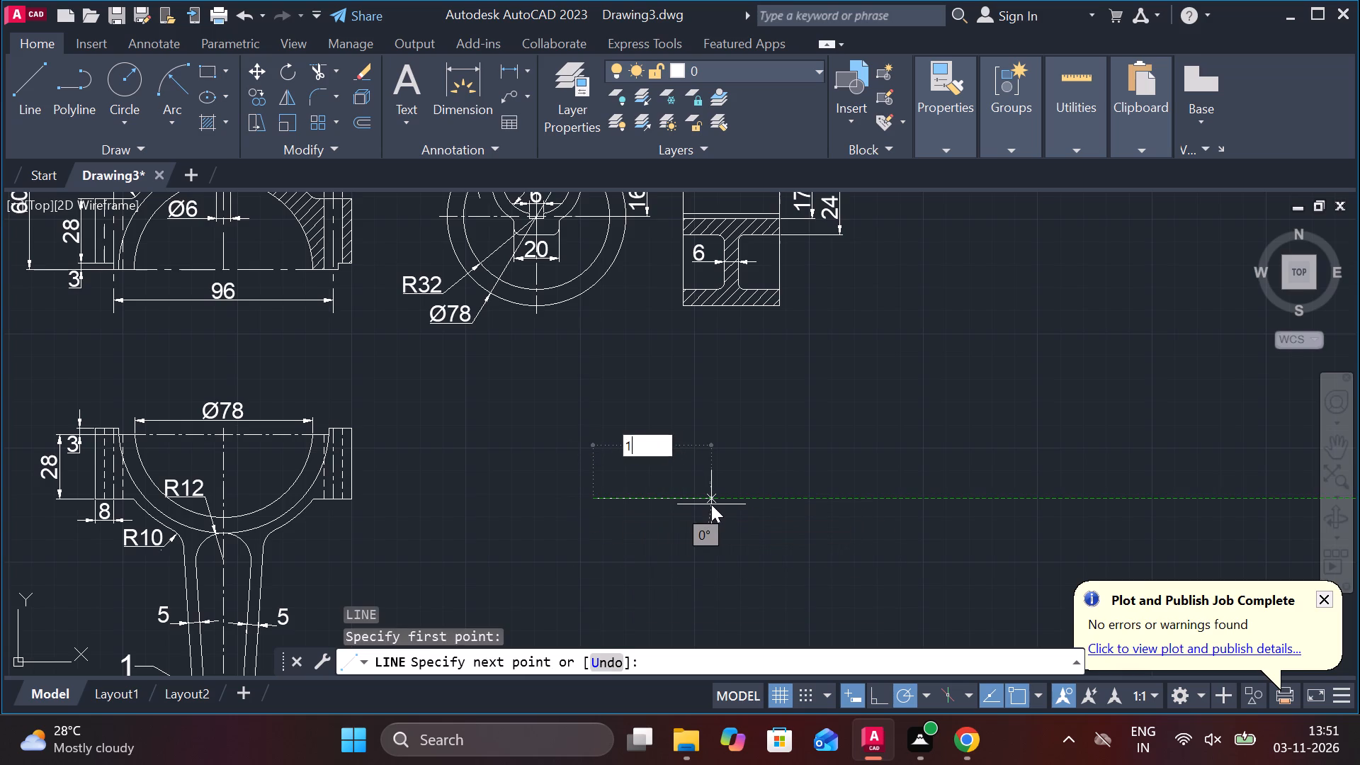
pyautogui.press('space')
pyautogui.scroll(3, 608, 514)
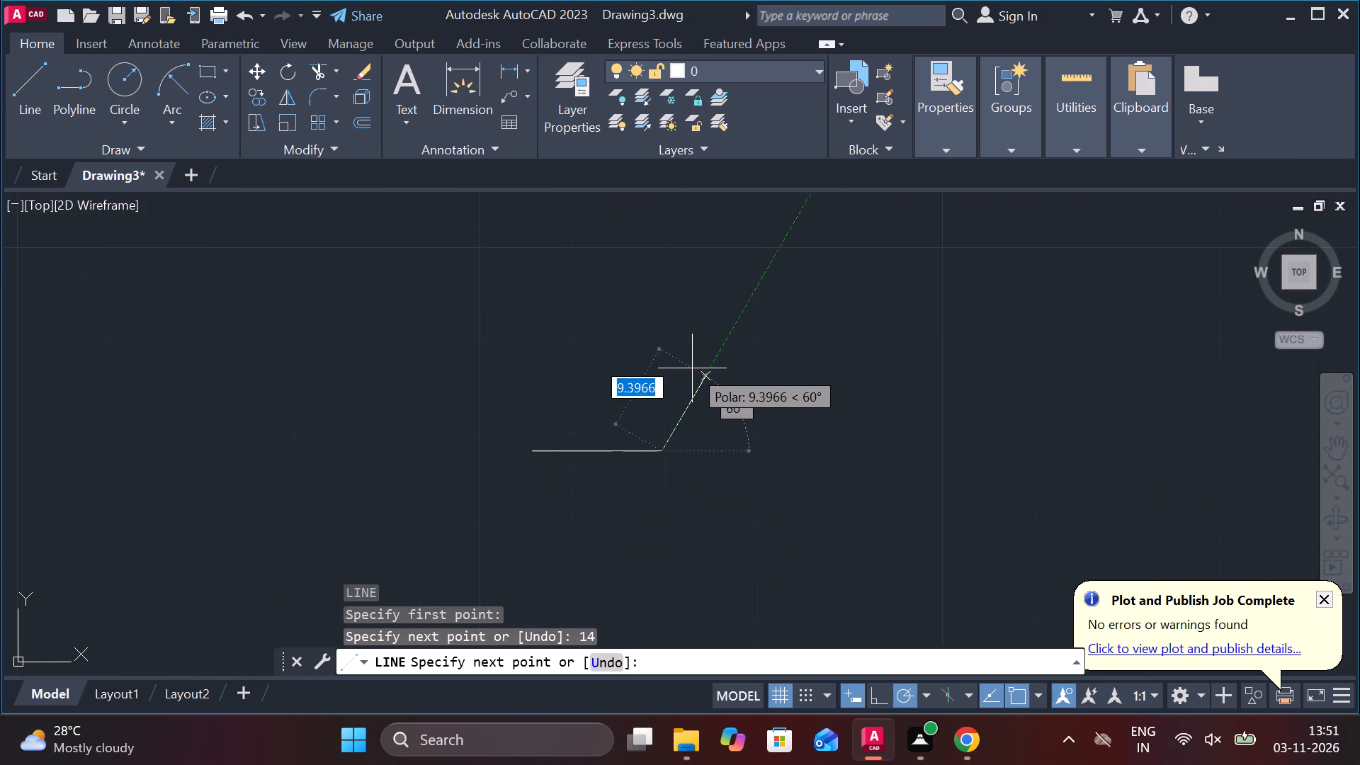
pyautogui.write('5')
pyautogui.press('space')
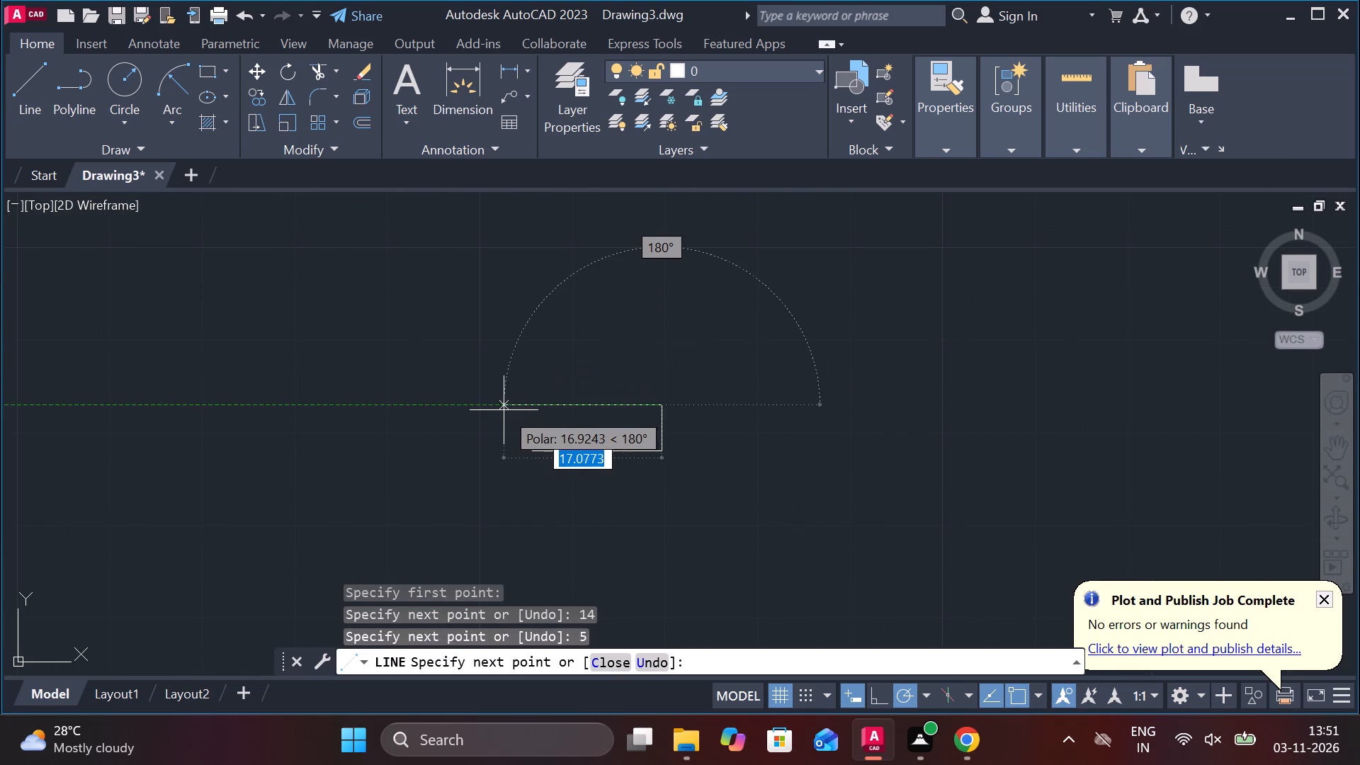
pyautogui.write('14')
pyautogui.press('space')
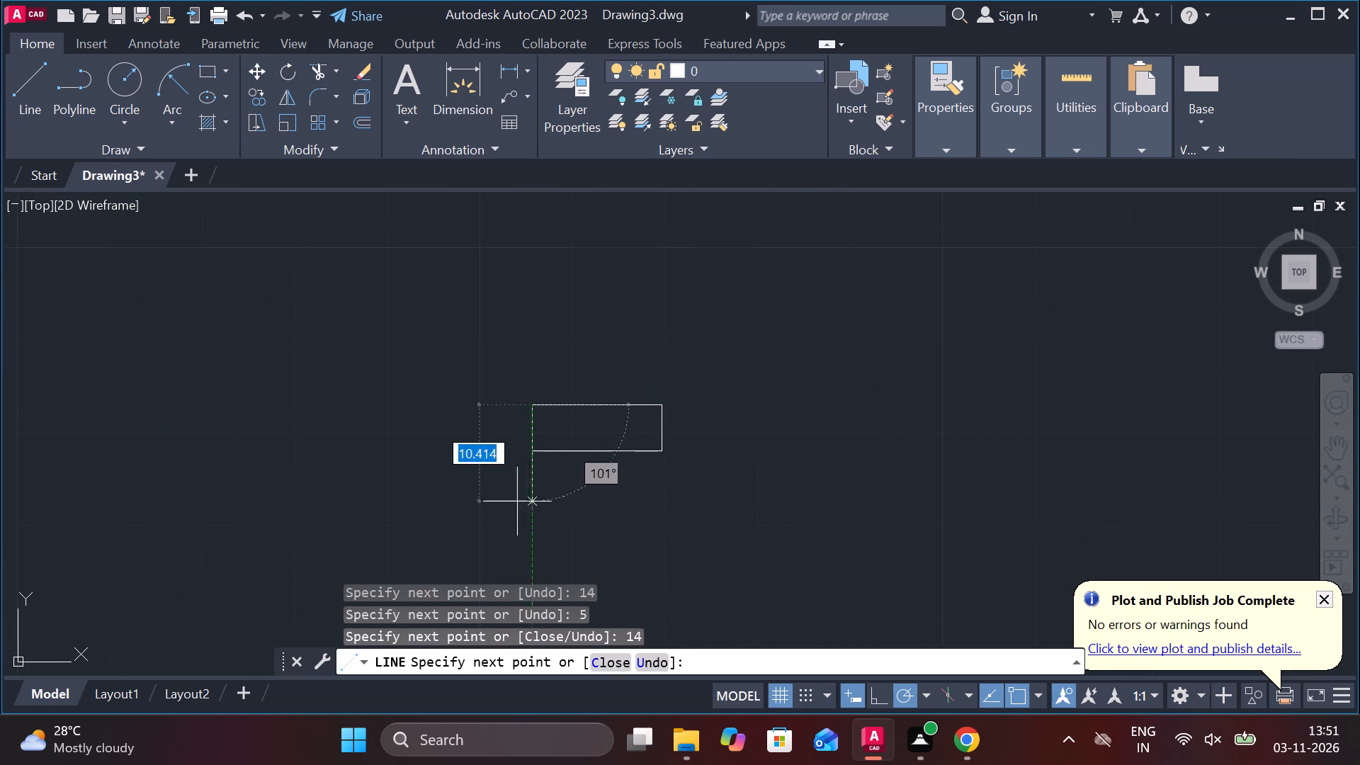
pyautogui.write('c')
pyautogui.press('space')
# Add a vertical centerline between the two short sides of the 14 by 5 rectangle.
pyautogui.moveTo(582, 316); pyautogui.dragTo(584, 343, button='middle')
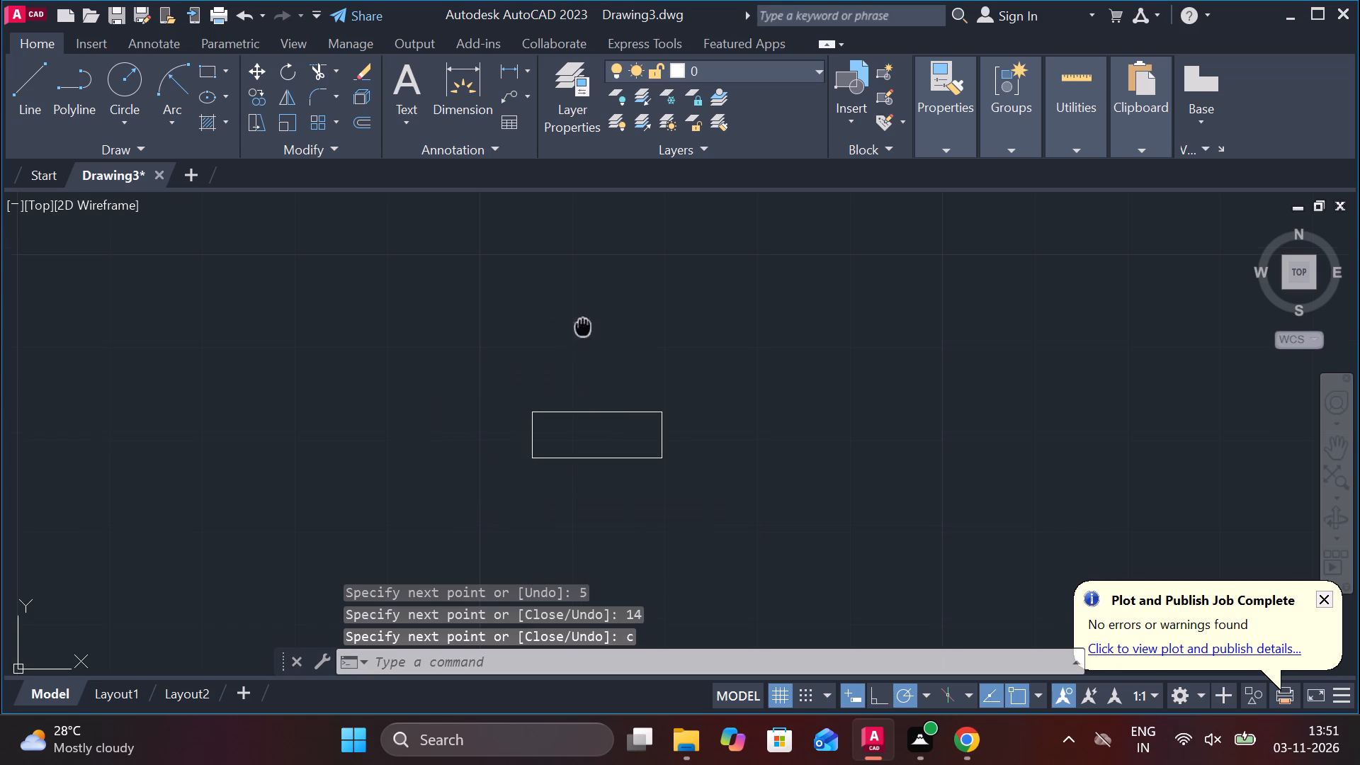
pyautogui.moveTo(584, 343); pyautogui.dragTo(550, 489, button='middle')
pyautogui.moveTo(643, 497); pyautogui.dragTo(615, 430, button='middle')
pyautogui.moveTo(715, 460); pyautogui.dragTo(715, 400, button='middle')
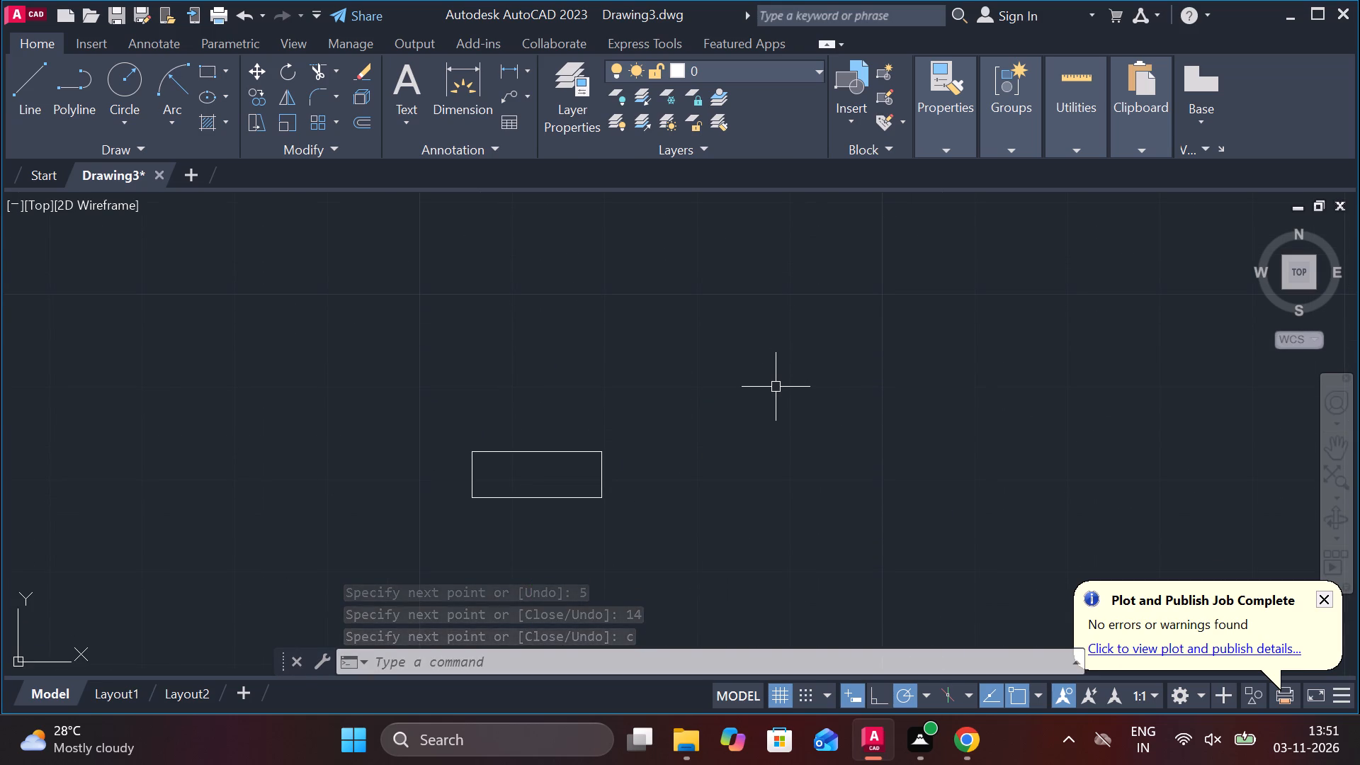
pyautogui.write('cm')
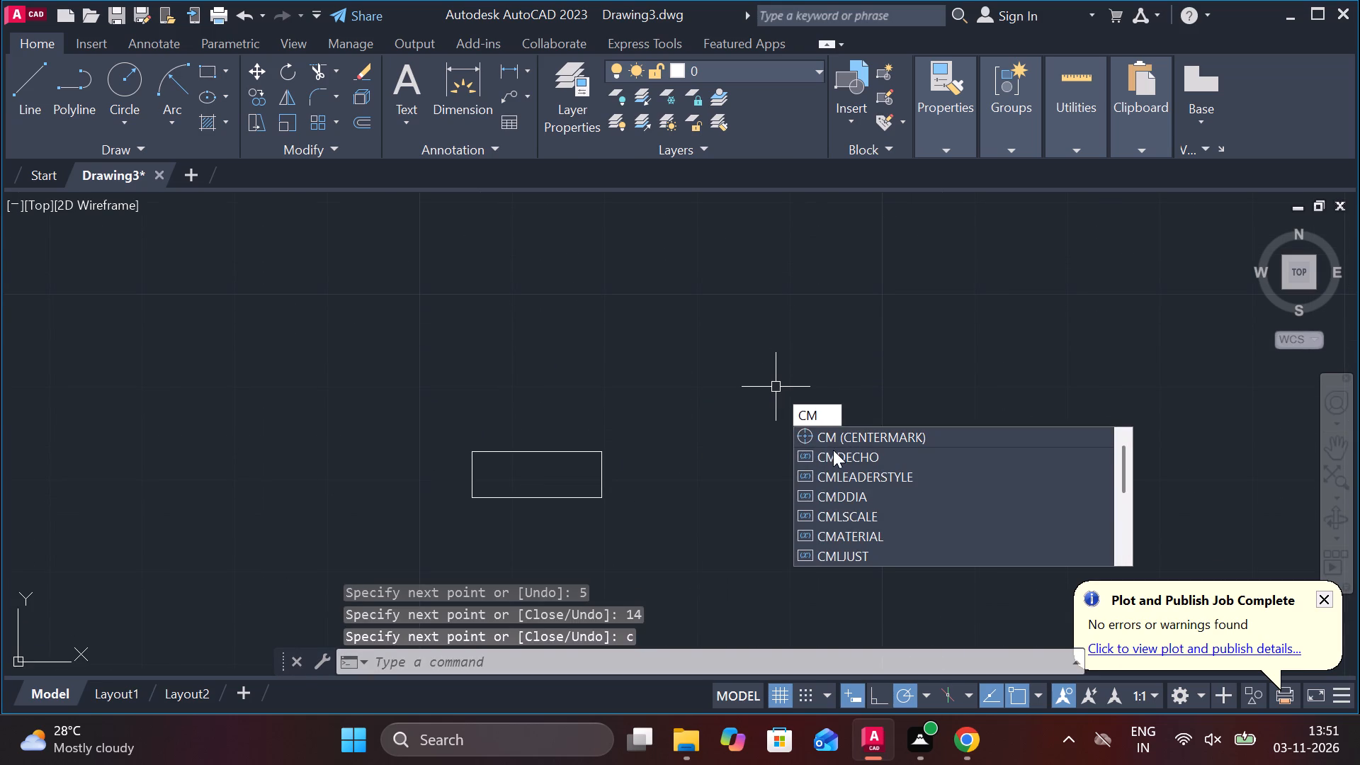
pyautogui.press('-')
pyautogui.press('BackSpace')
pyautogui.press('BackSpace')
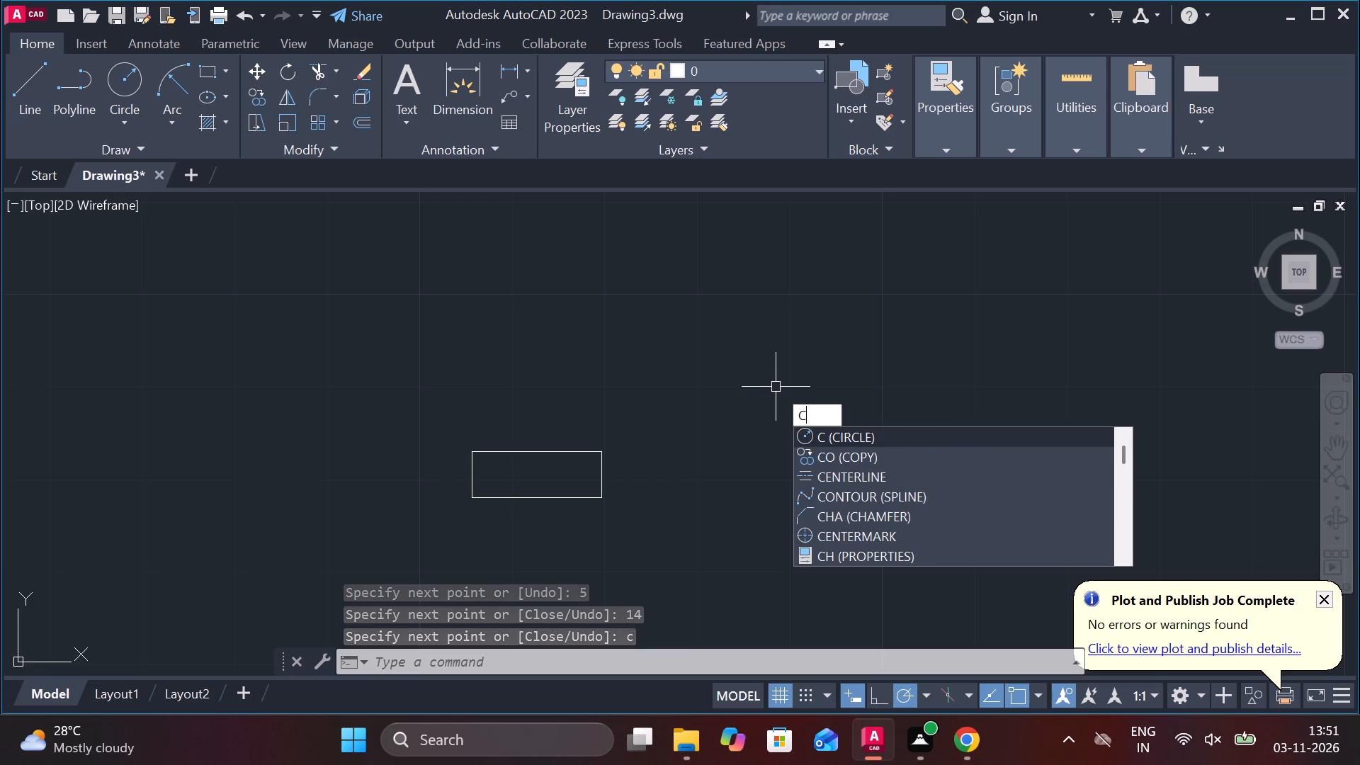
pyautogui.press('e')
pyautogui.click(829, 438)
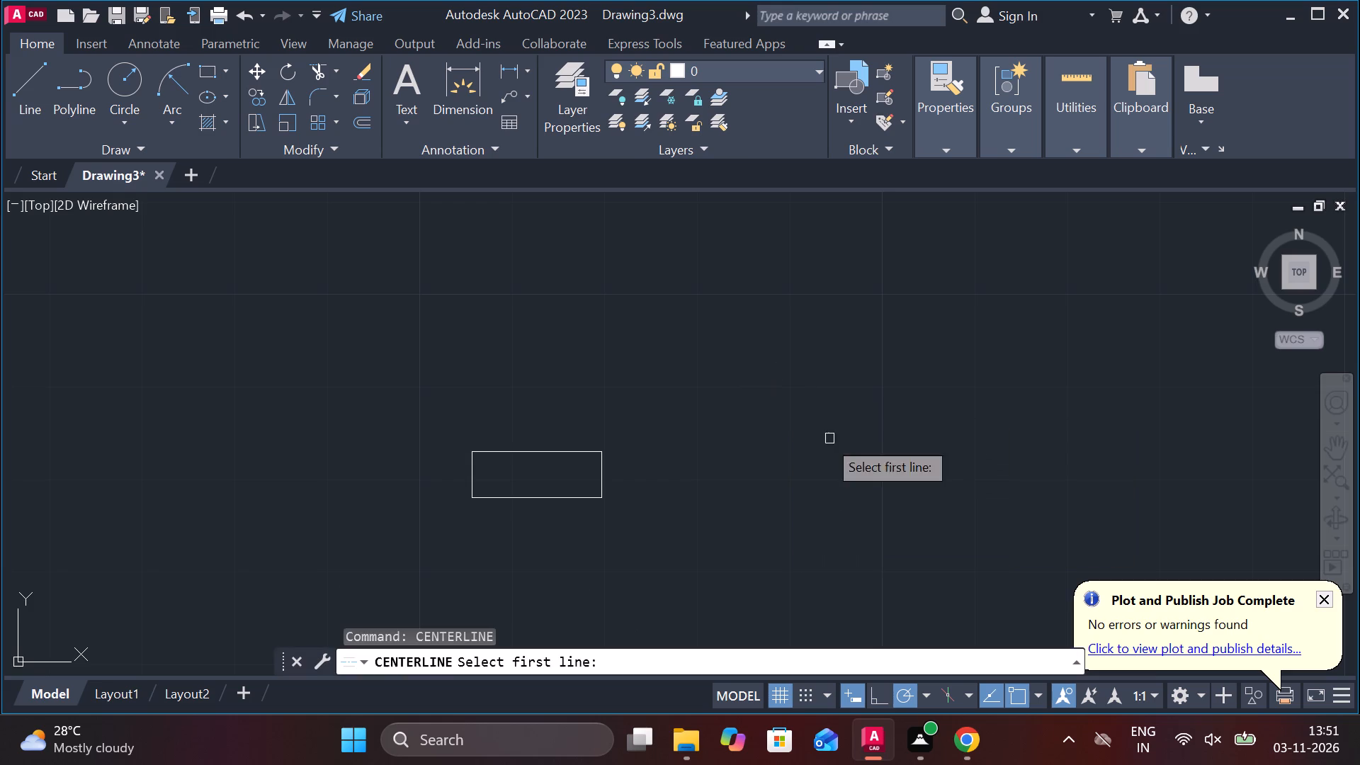
pyautogui.click(469, 473)
pyautogui.click(601, 475)
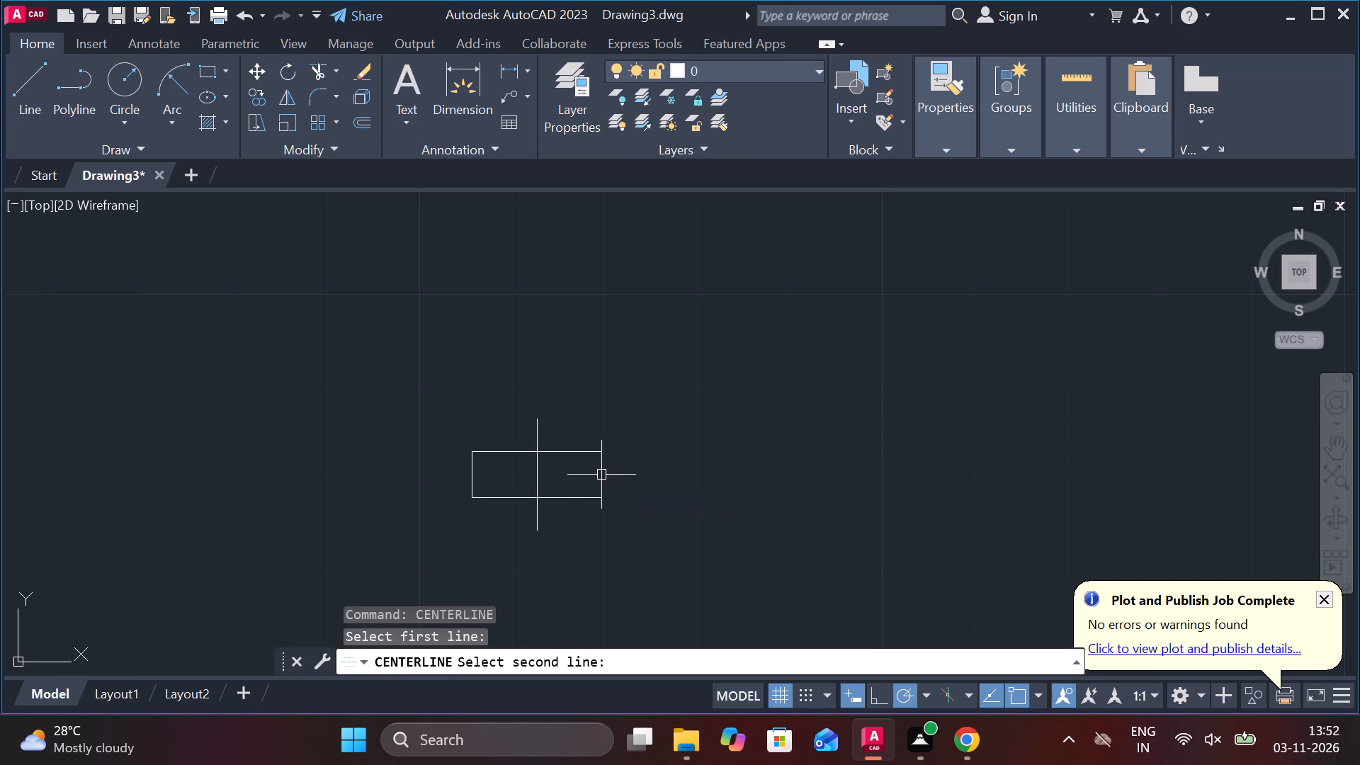
pyautogui.moveTo(661, 465); pyautogui.dragTo(681, 594, button='middle')
pyautogui.press('Escape')
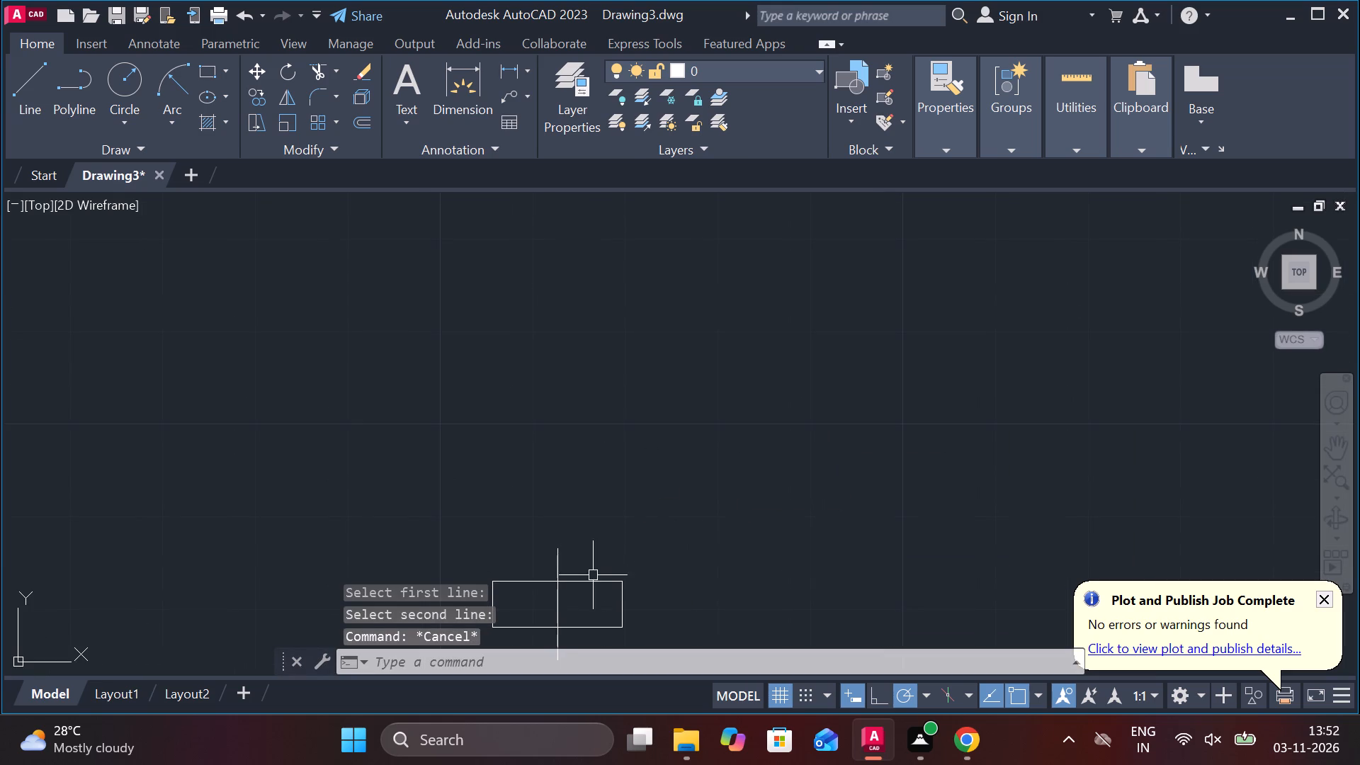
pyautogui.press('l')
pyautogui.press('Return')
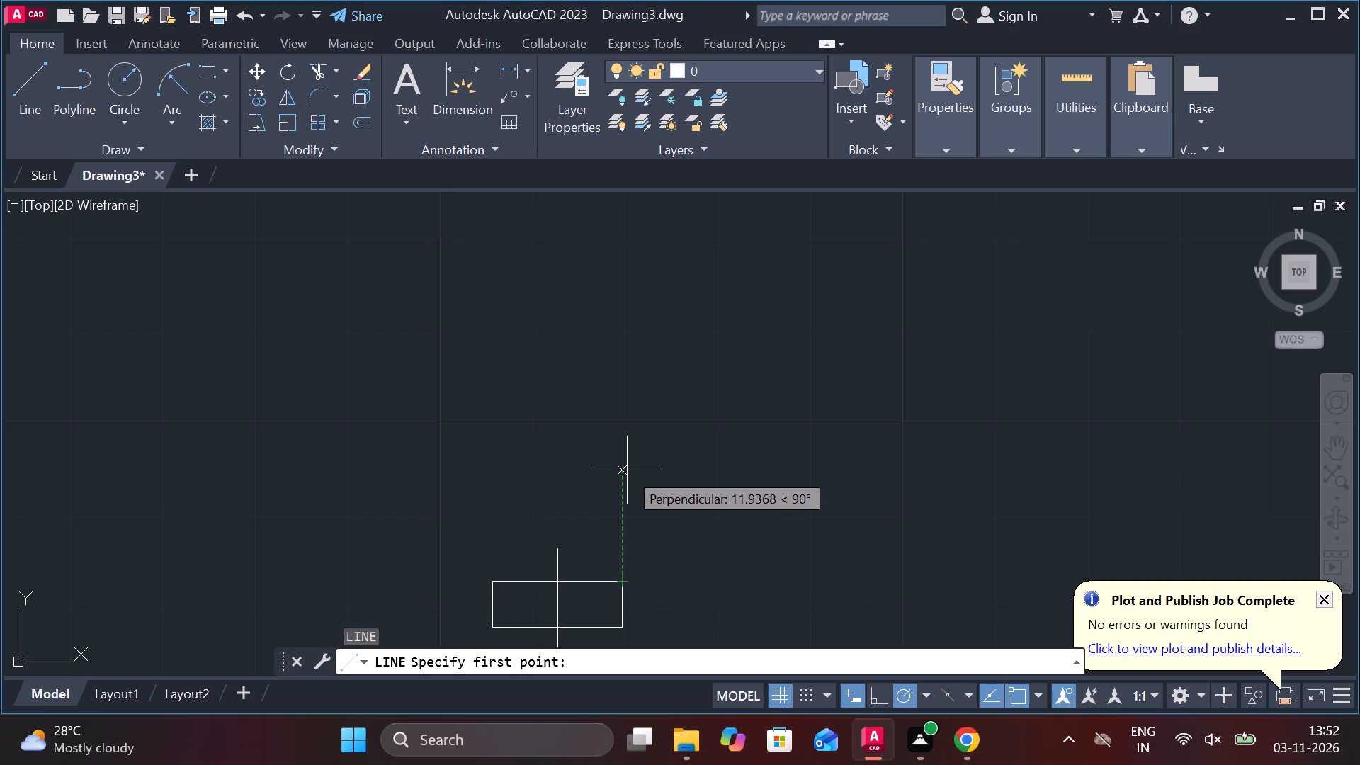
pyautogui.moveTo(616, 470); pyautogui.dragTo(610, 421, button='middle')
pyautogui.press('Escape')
# Draw a shank 7 wide and 75 high on the rectangle's top edge, starting 3.5 right of its midpoint.
pyautogui.press('l')
pyautogui.press('Return')
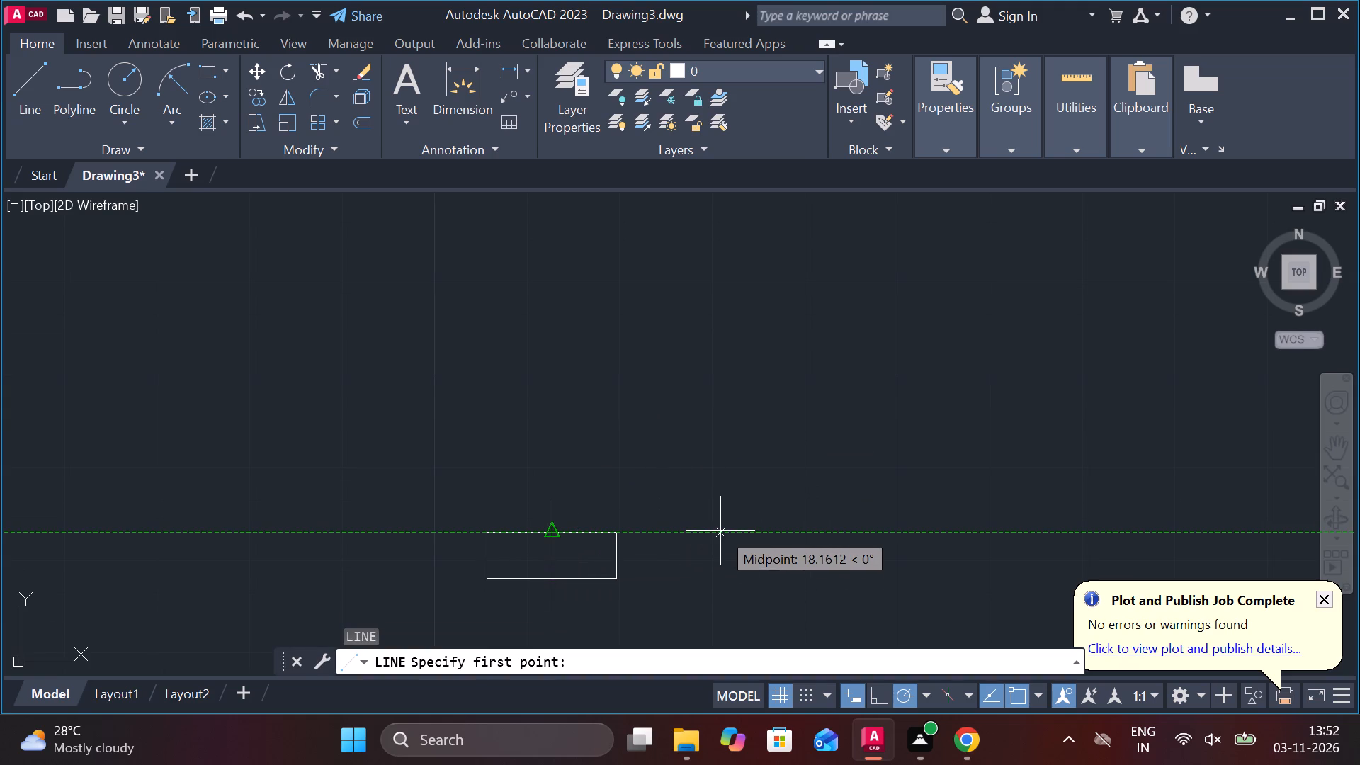
pyautogui.write('3.')
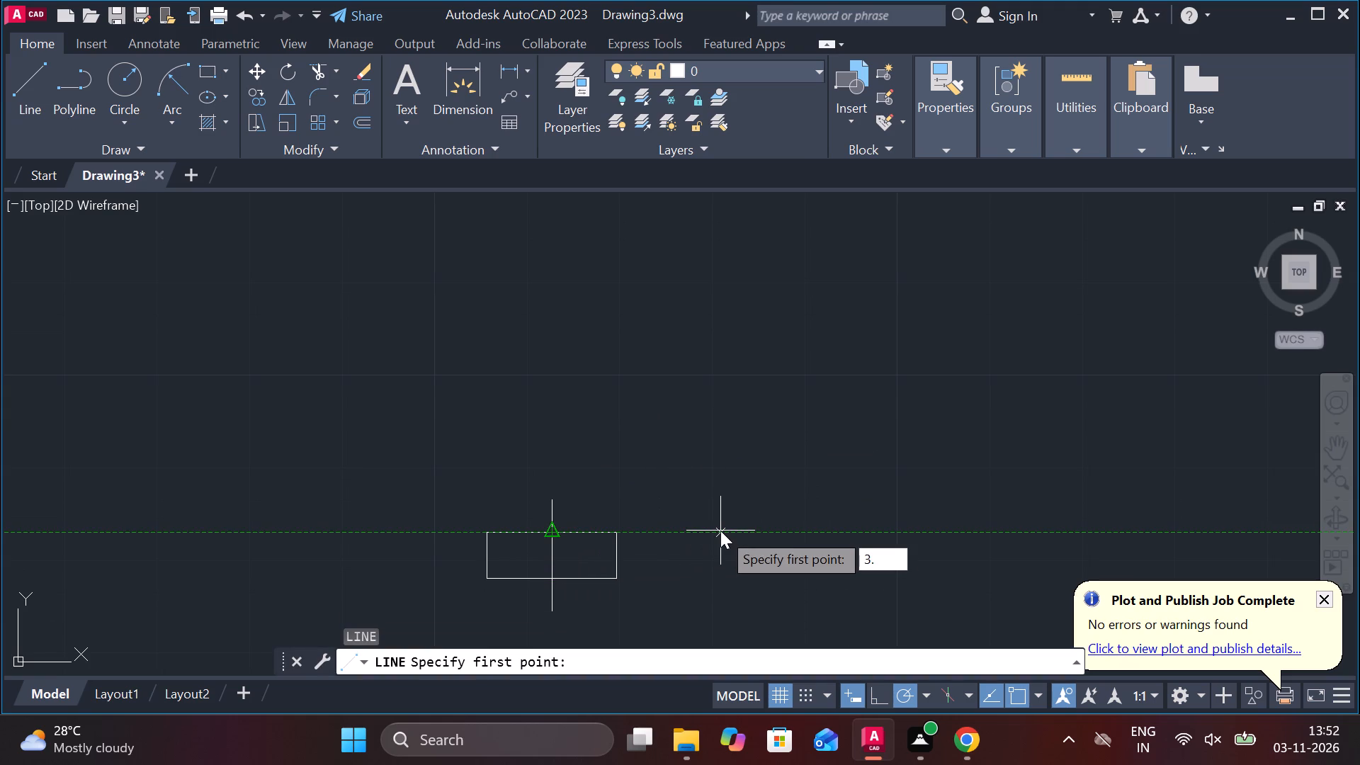
pyautogui.write('5')
pyautogui.press('space')
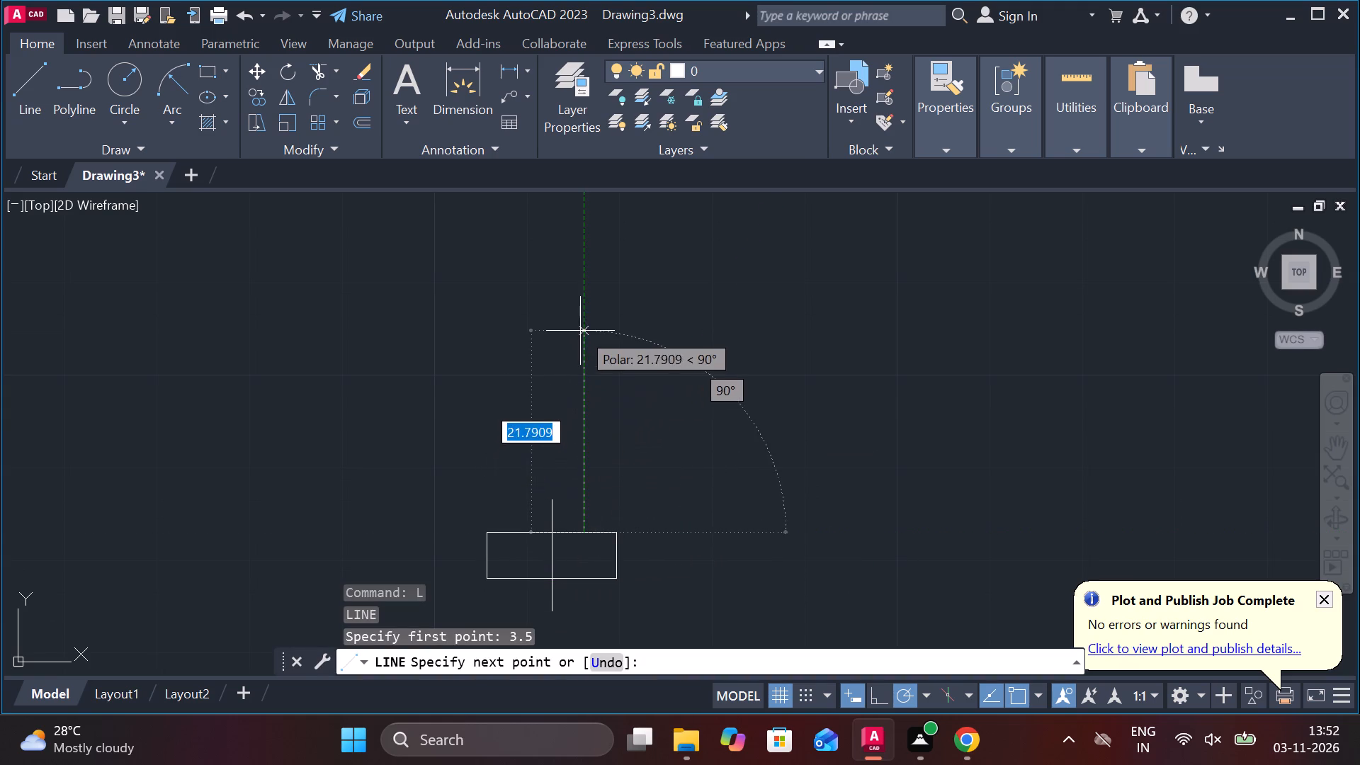
pyautogui.press('7')
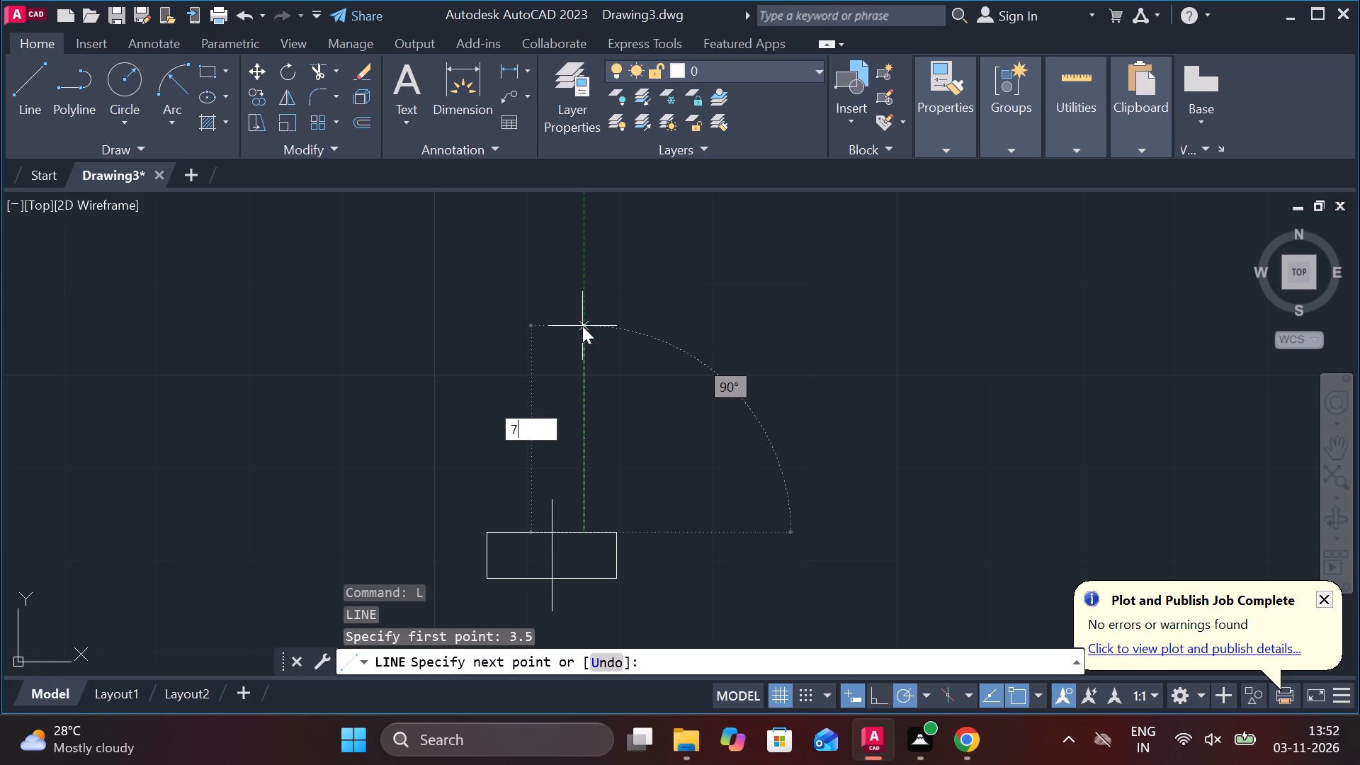
pyautogui.write('5')
pyautogui.press('space')
pyautogui.moveTo(586, 326); pyautogui.dragTo(591, 502, button='middle')
pyautogui.scroll(-2, 577, 455)
pyautogui.moveTo(515, 290); pyautogui.dragTo(515, 305, button='middle')
pyautogui.scroll(1, 511, 302)
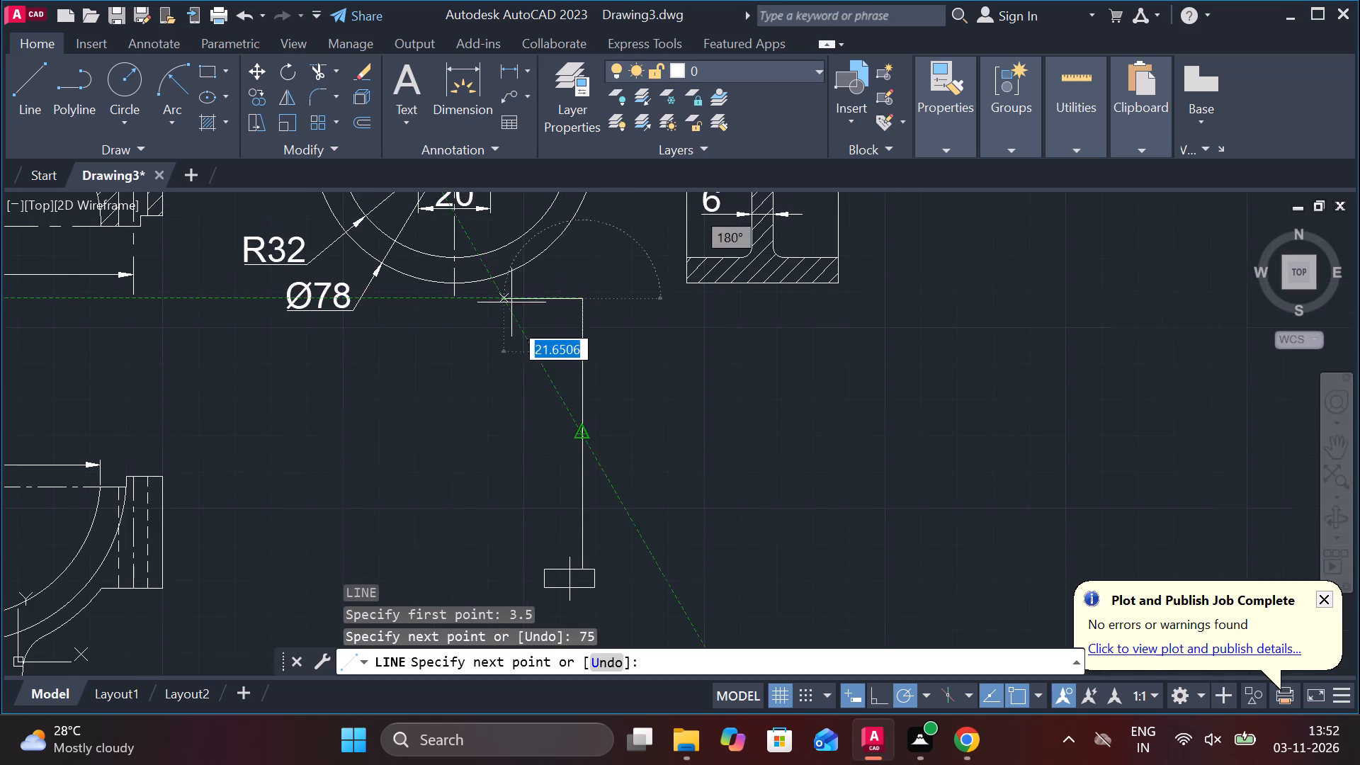
pyautogui.write('7')
pyautogui.press('space')
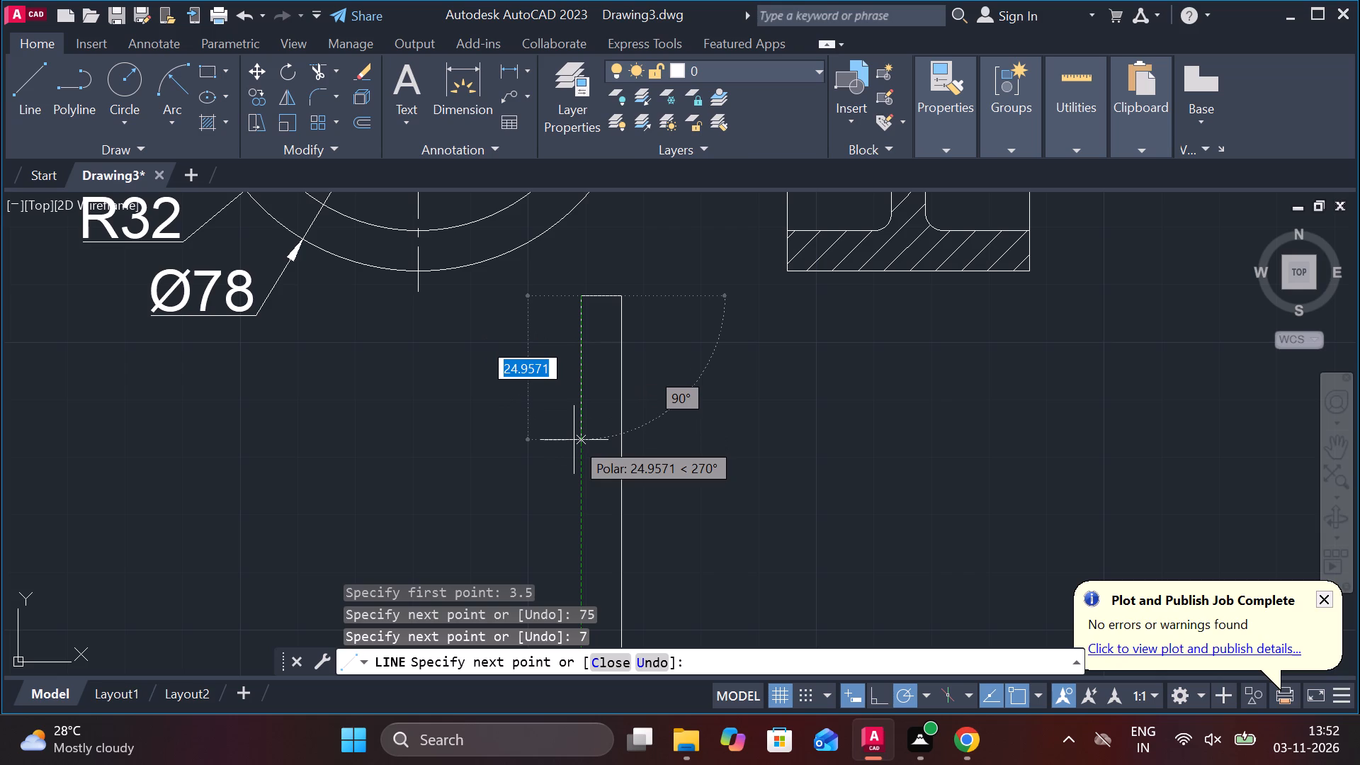
pyautogui.write('75')
pyautogui.press('space')
pyautogui.moveTo(574, 440); pyautogui.dragTo(569, 399, button='middle')
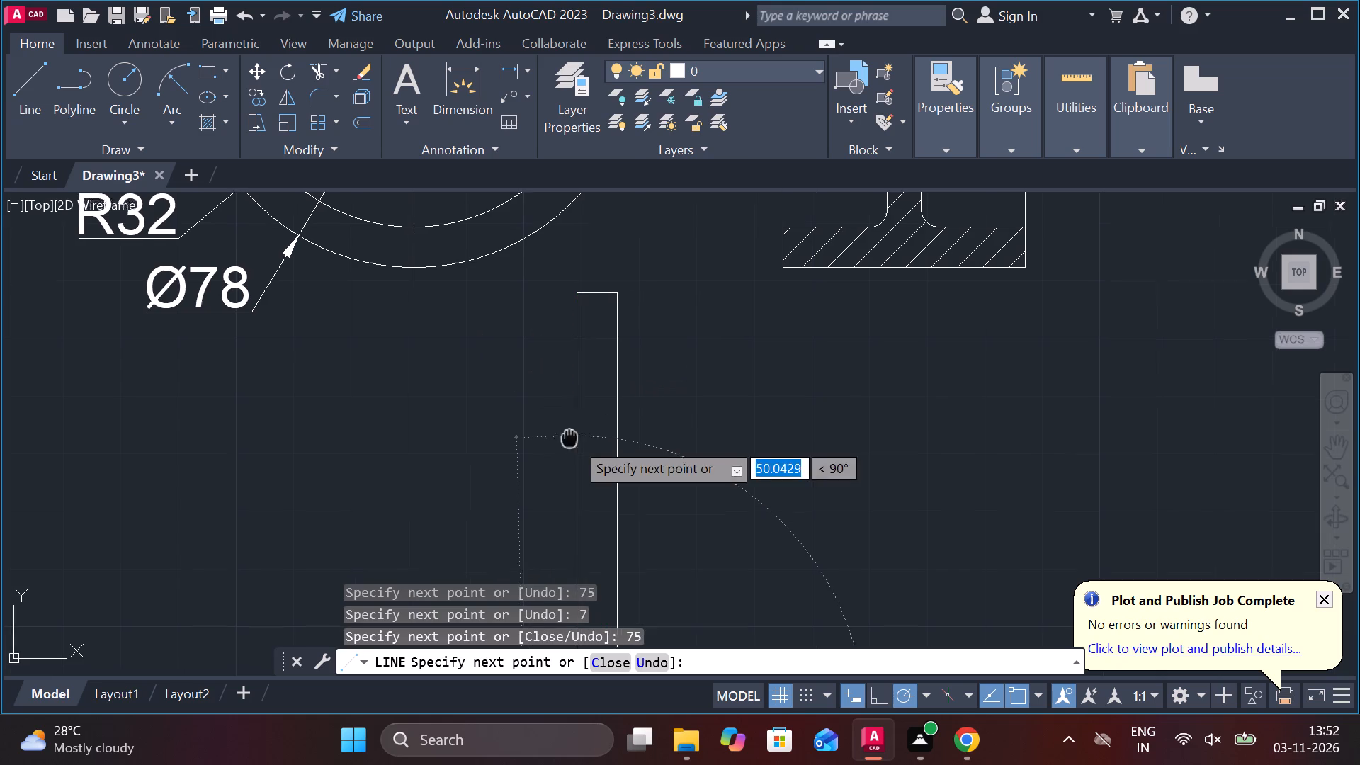
pyautogui.moveTo(569, 399); pyautogui.dragTo(575, 337, button='middle')
pyautogui.scroll(-1, 579, 343)
pyautogui.press('Escape')
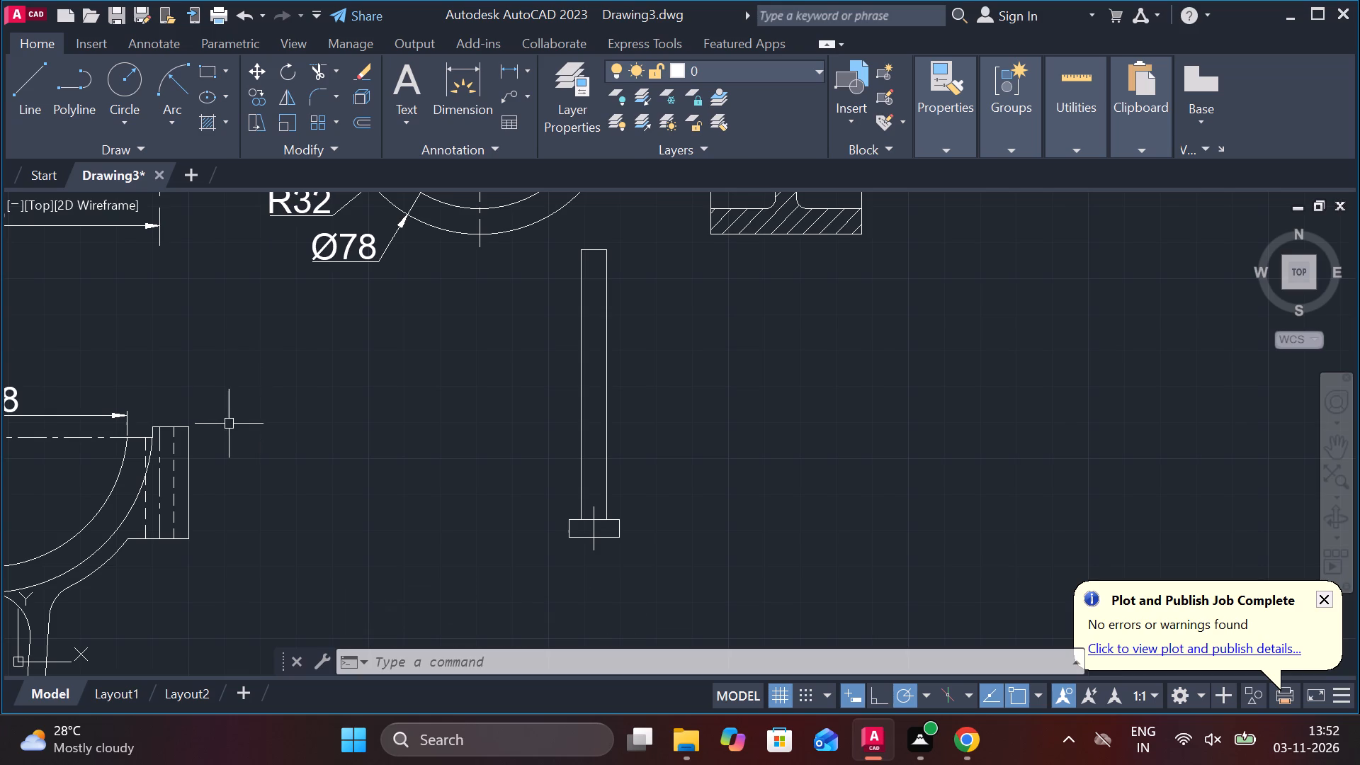
# Draw a start-end-radius arc of radius about 6.7 bulging over the shank's top edge between its two corners.
pyautogui.scroll(1, 595, 305)
pyautogui.moveTo(595, 305); pyautogui.dragTo(594, 370, button='middle')
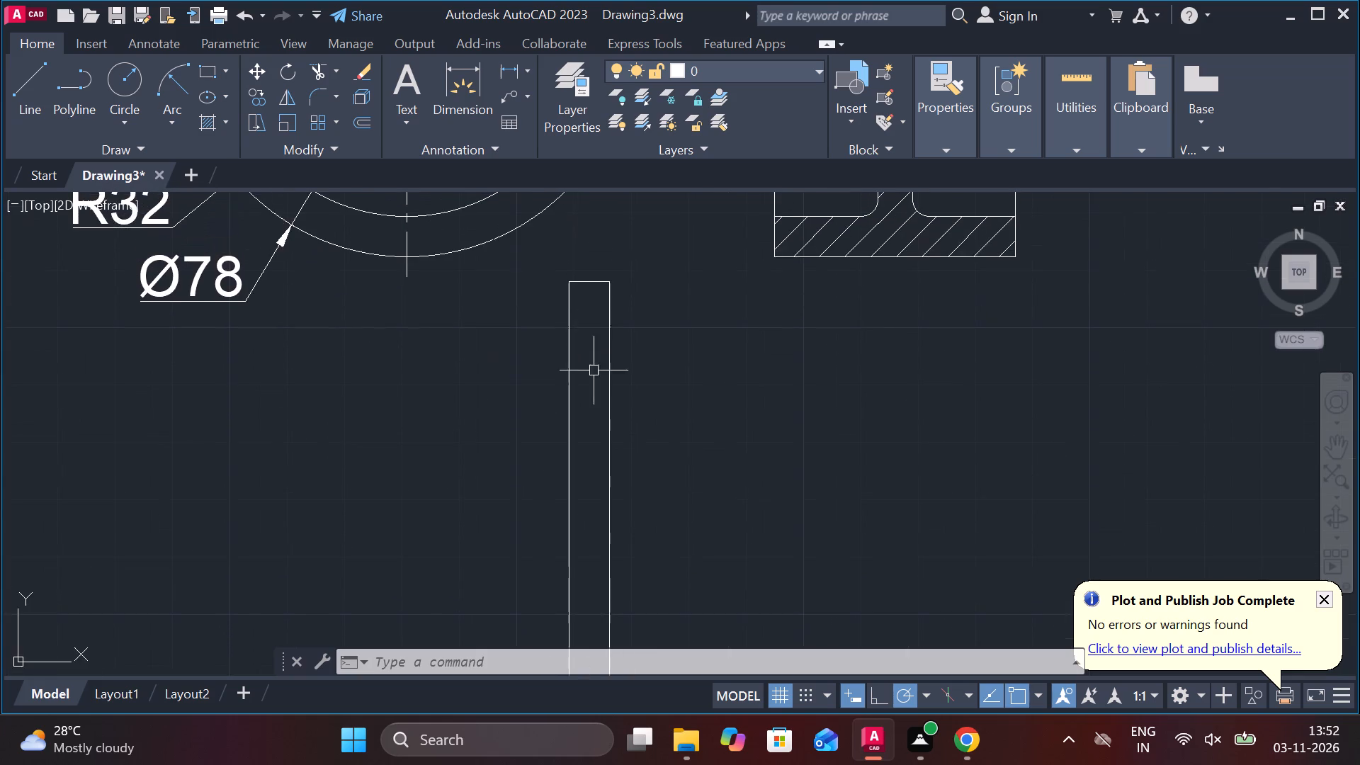
pyautogui.scroll(1, 606, 309)
pyautogui.moveTo(606, 319); pyautogui.dragTo(587, 414, button='middle')
pyautogui.press('c')
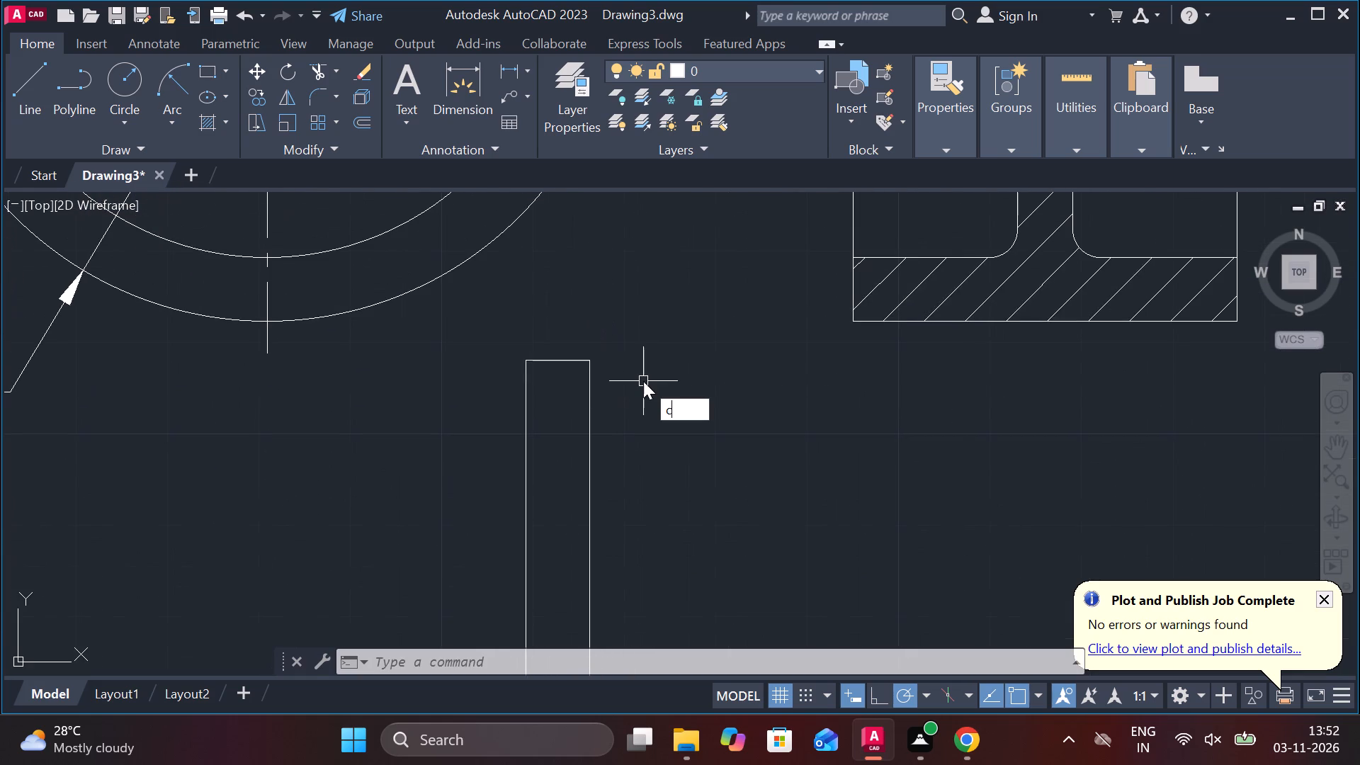
pyautogui.press('Escape')
pyautogui.click(180, 84)
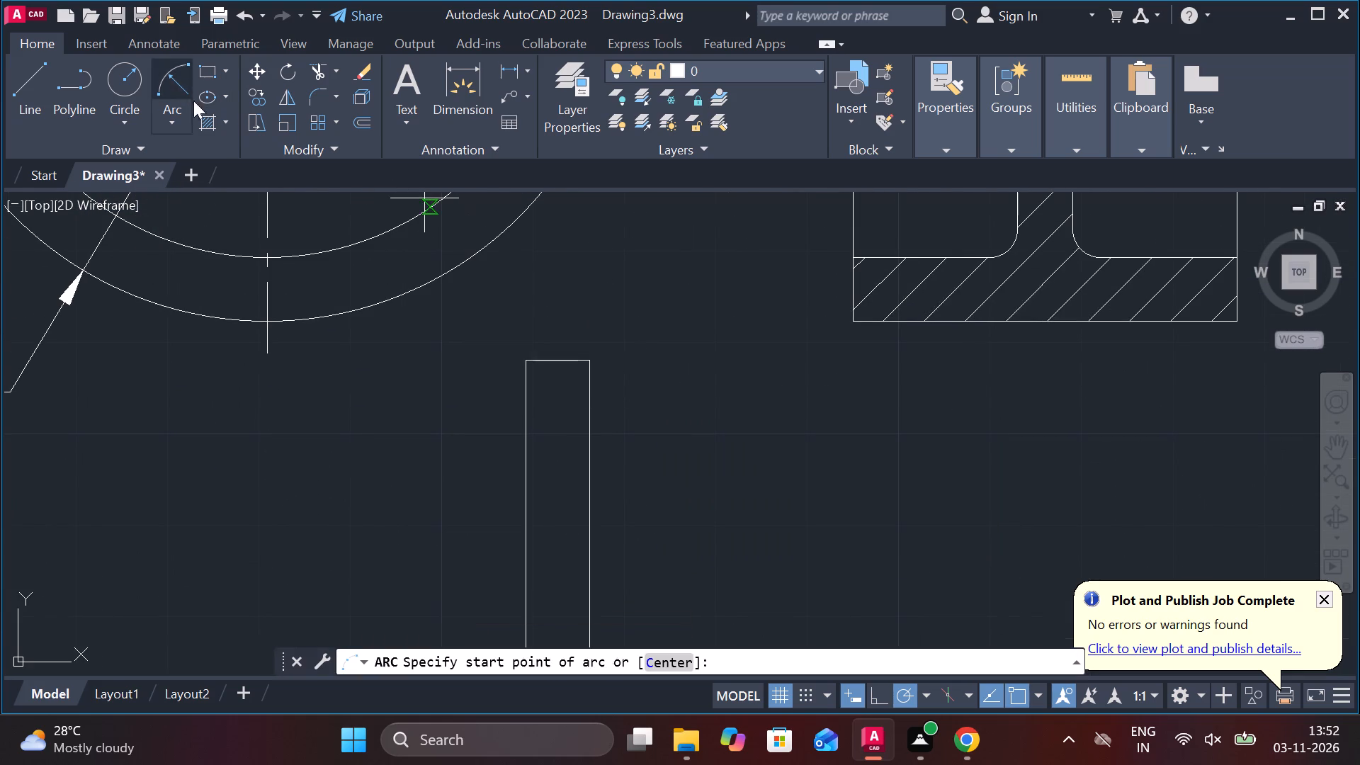
pyautogui.click(589, 355)
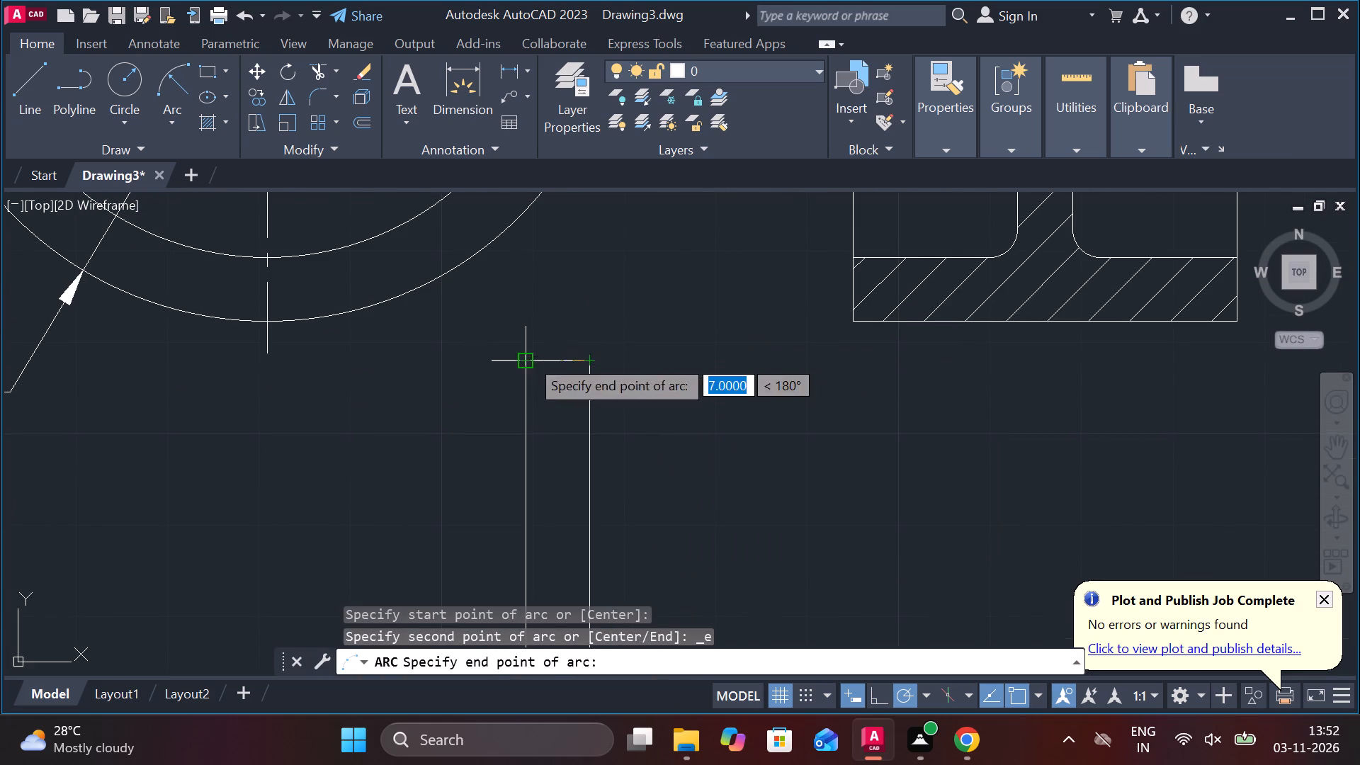
pyautogui.click(526, 358)
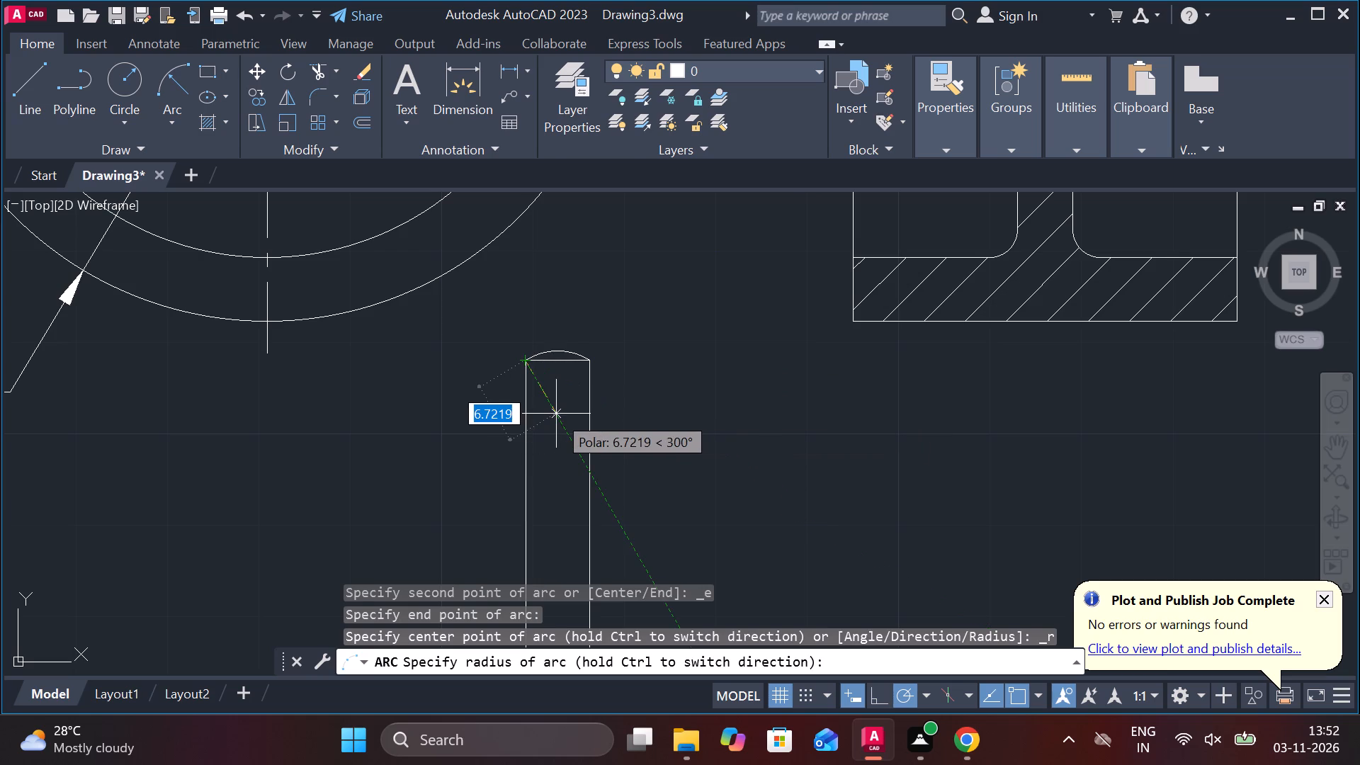
pyautogui.click(556, 414)
# Add a centerline between the two long sides of the pin's shank.
pyautogui.scroll(-1, 683, 399)
pyautogui.moveTo(652, 431); pyautogui.dragTo(643, 375, button='middle')
pyautogui.press('c')
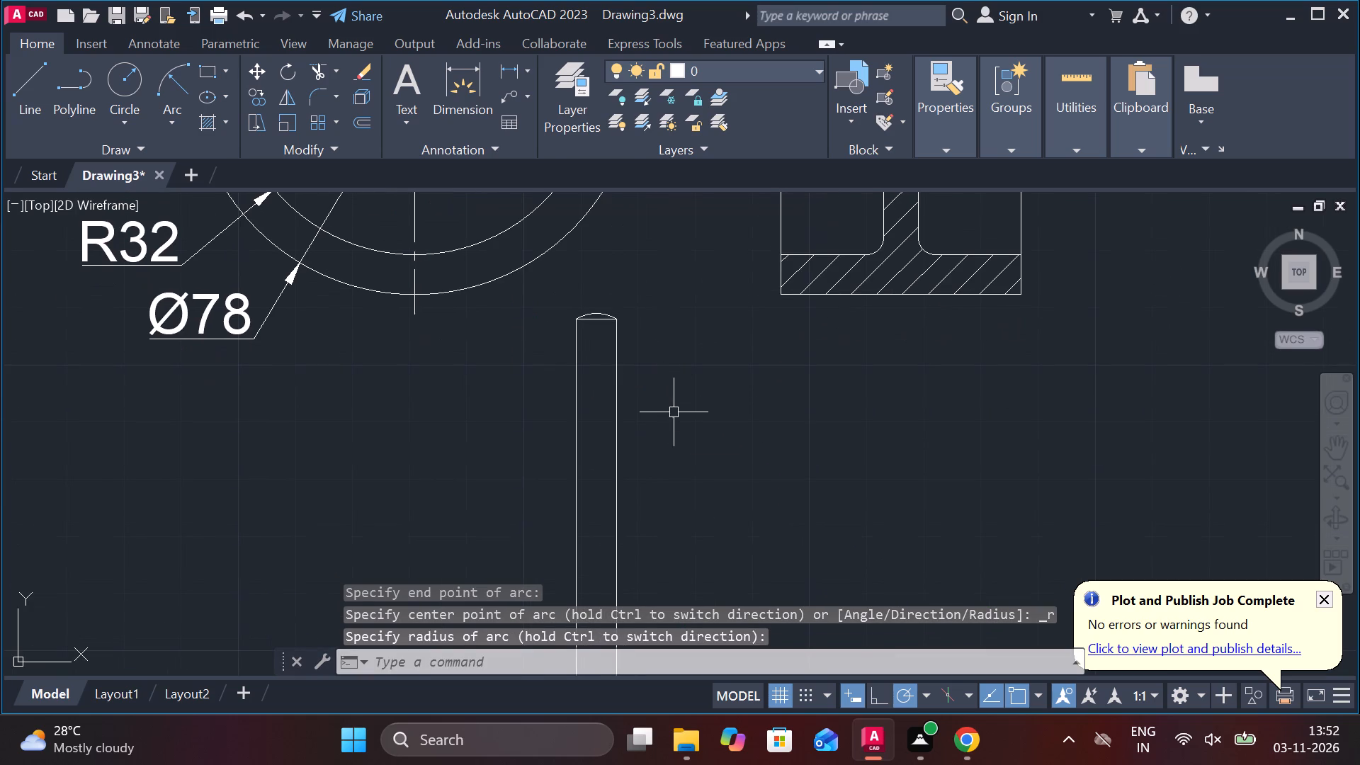
pyautogui.press('e')
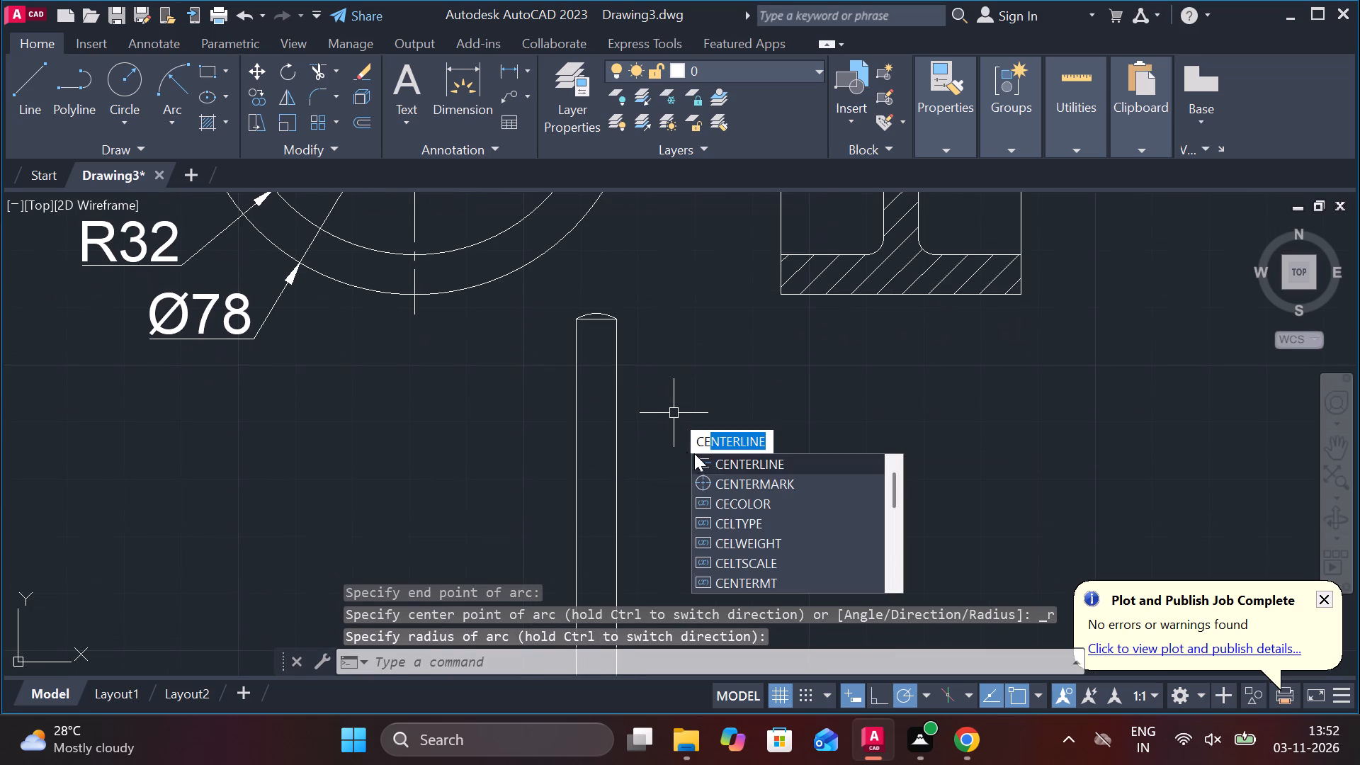
pyautogui.click(715, 455)
pyautogui.click(576, 426)
pyautogui.click(623, 421)
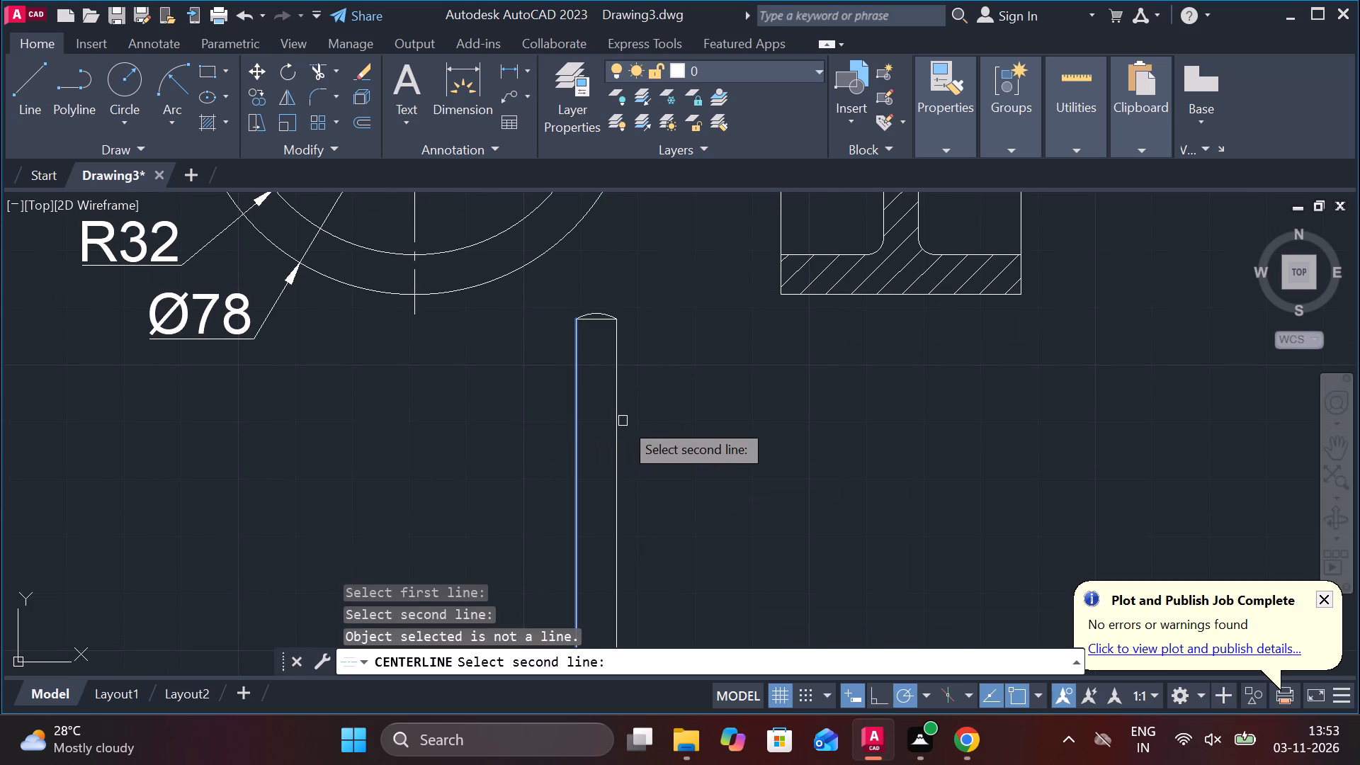
pyautogui.click(620, 414)
# Copy the whole headed pin to the empty space above the undimensioned copy of the half-round cap.
pyautogui.scroll(-2, 665, 408)
pyautogui.scroll(1, 685, 498)
pyautogui.moveTo(679, 520); pyautogui.dragTo(657, 509, button='middle')
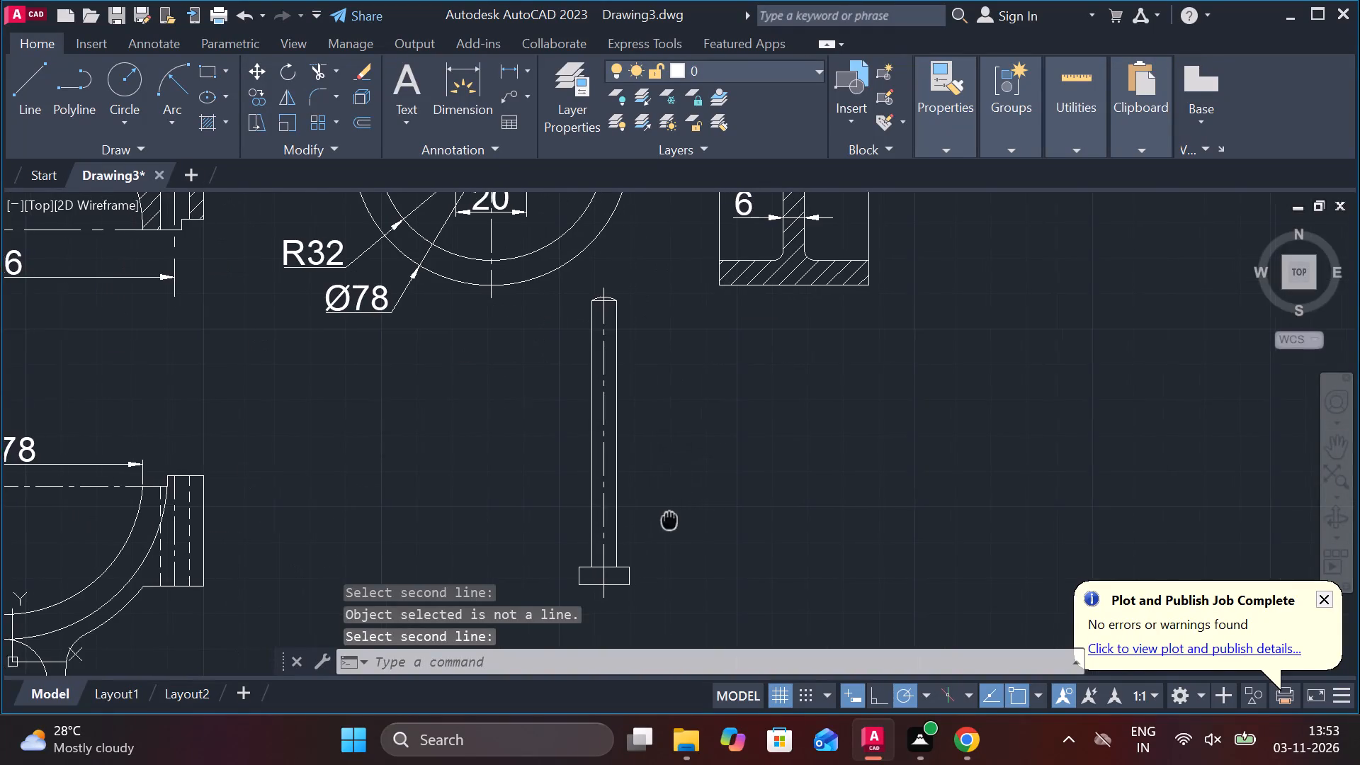
pyautogui.moveTo(657, 509); pyautogui.dragTo(656, 504, button='middle')
pyautogui.scroll(-1, 642, 442)
pyautogui.press('Escape')
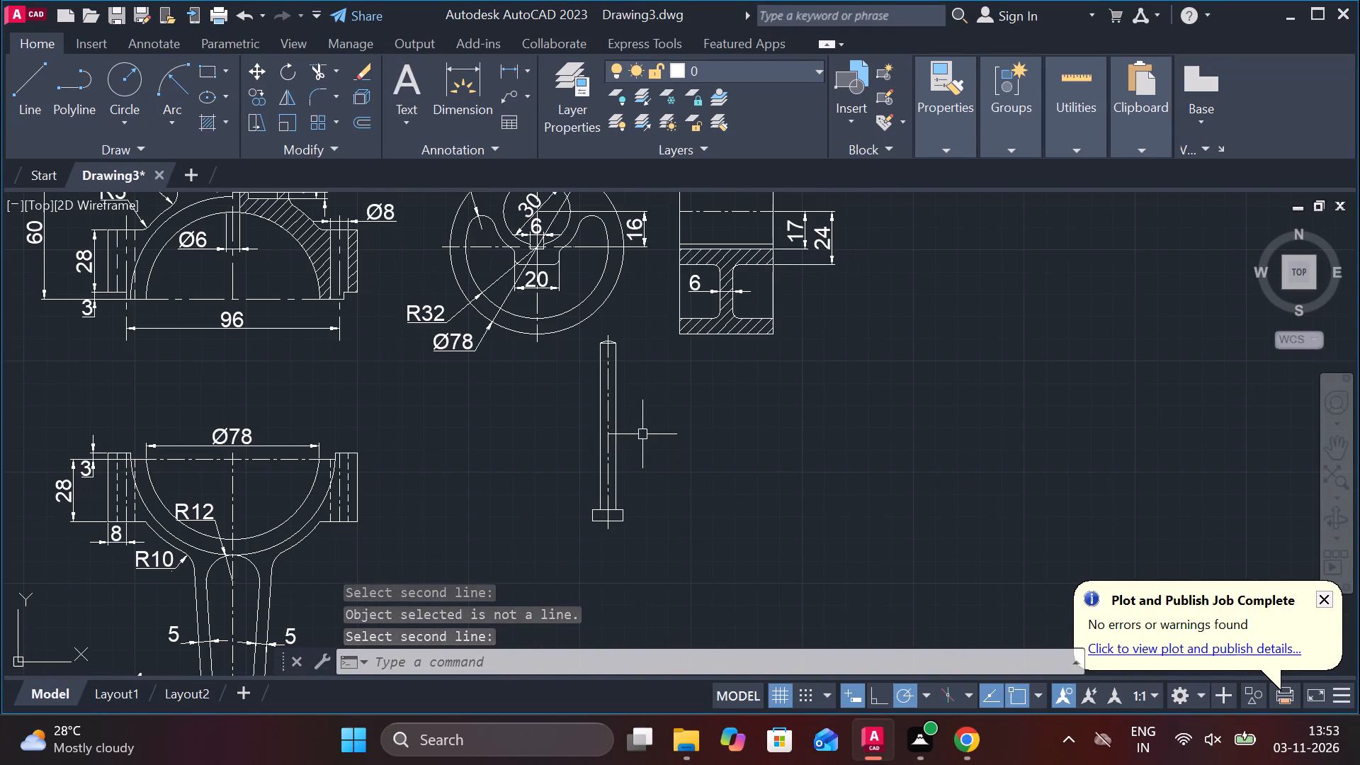
pyautogui.click(586, 337)
pyautogui.click(673, 567)
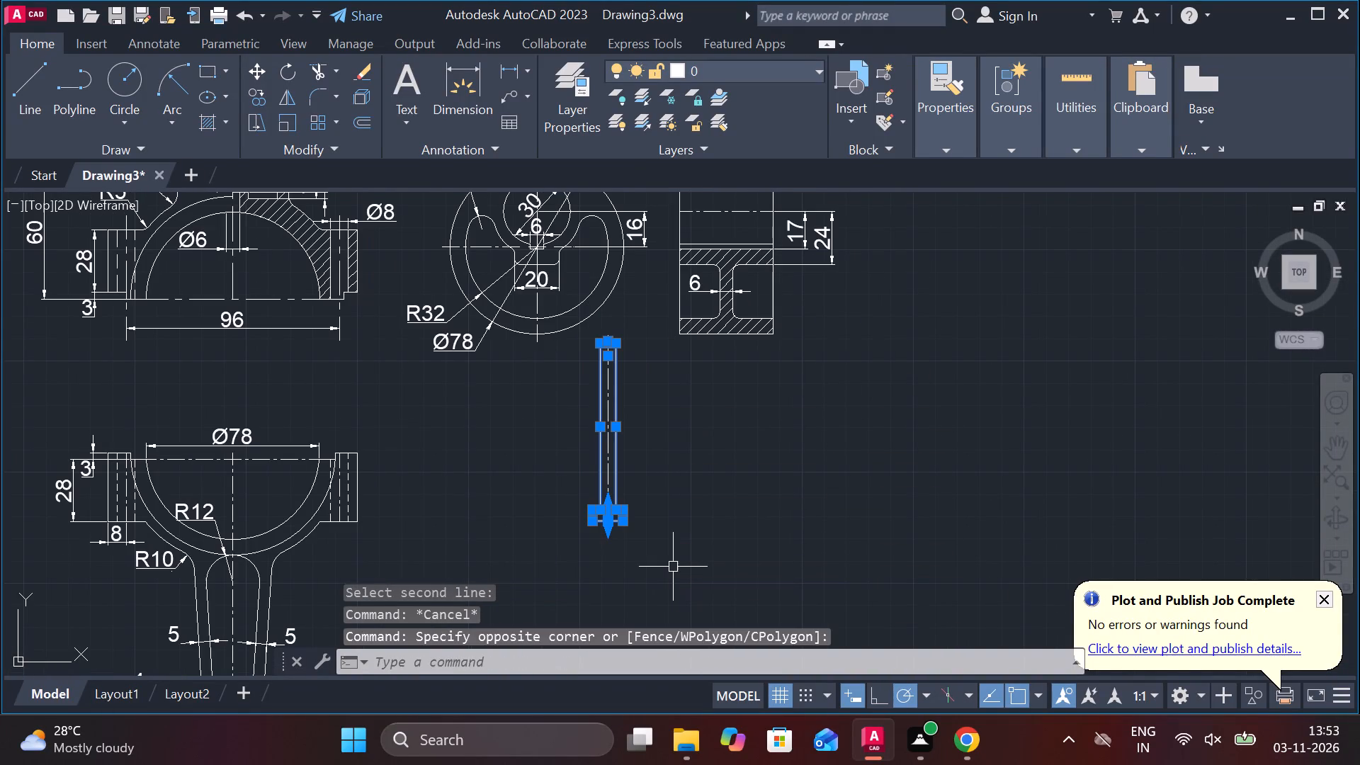
pyautogui.write('co')
pyautogui.press('Return')
pyautogui.click(676, 553)
pyautogui.scroll(-2, 676, 551)
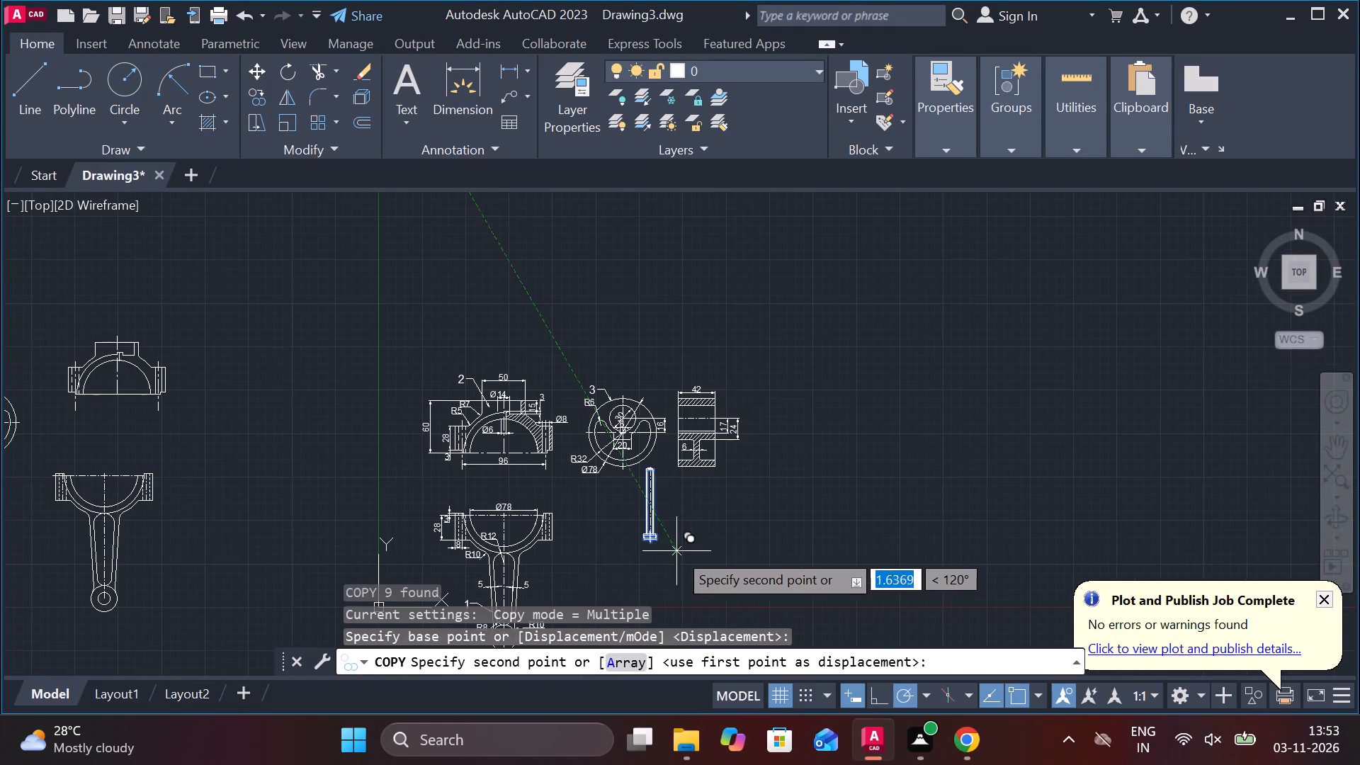
pyautogui.scroll(-1, 378, 451)
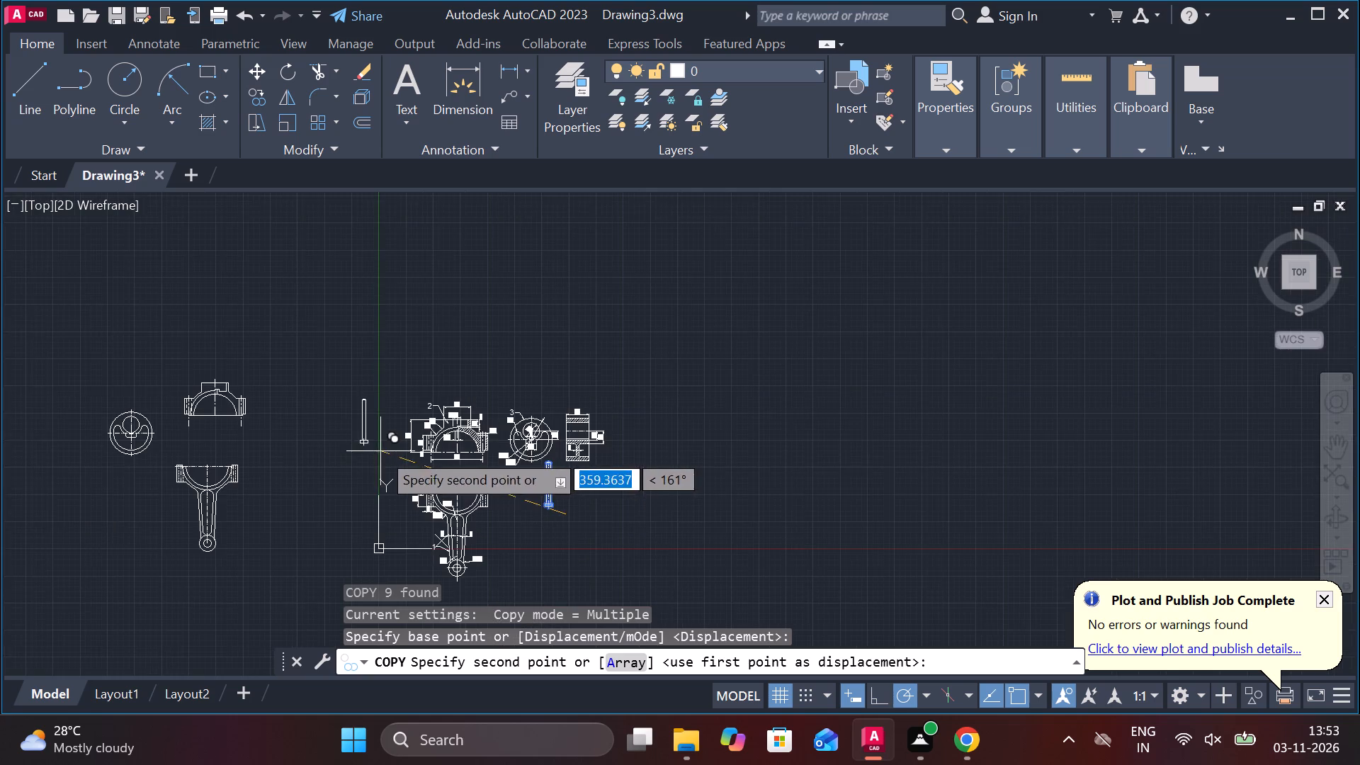
pyautogui.moveTo(400, 465); pyautogui.dragTo(450, 547, button='middle')
pyautogui.click(322, 417)
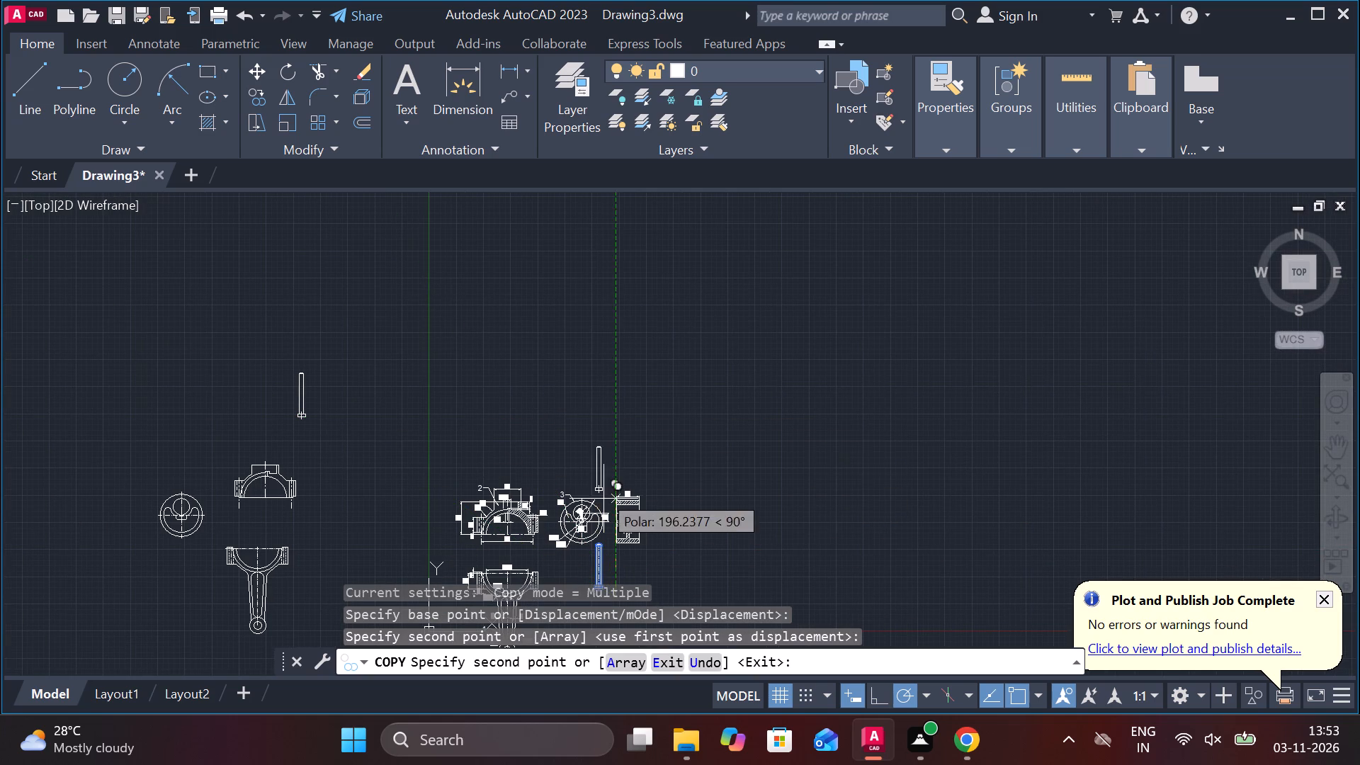
pyautogui.moveTo(695, 538); pyautogui.dragTo(531, 346, button='middle')
pyautogui.scroll(3, 467, 426)
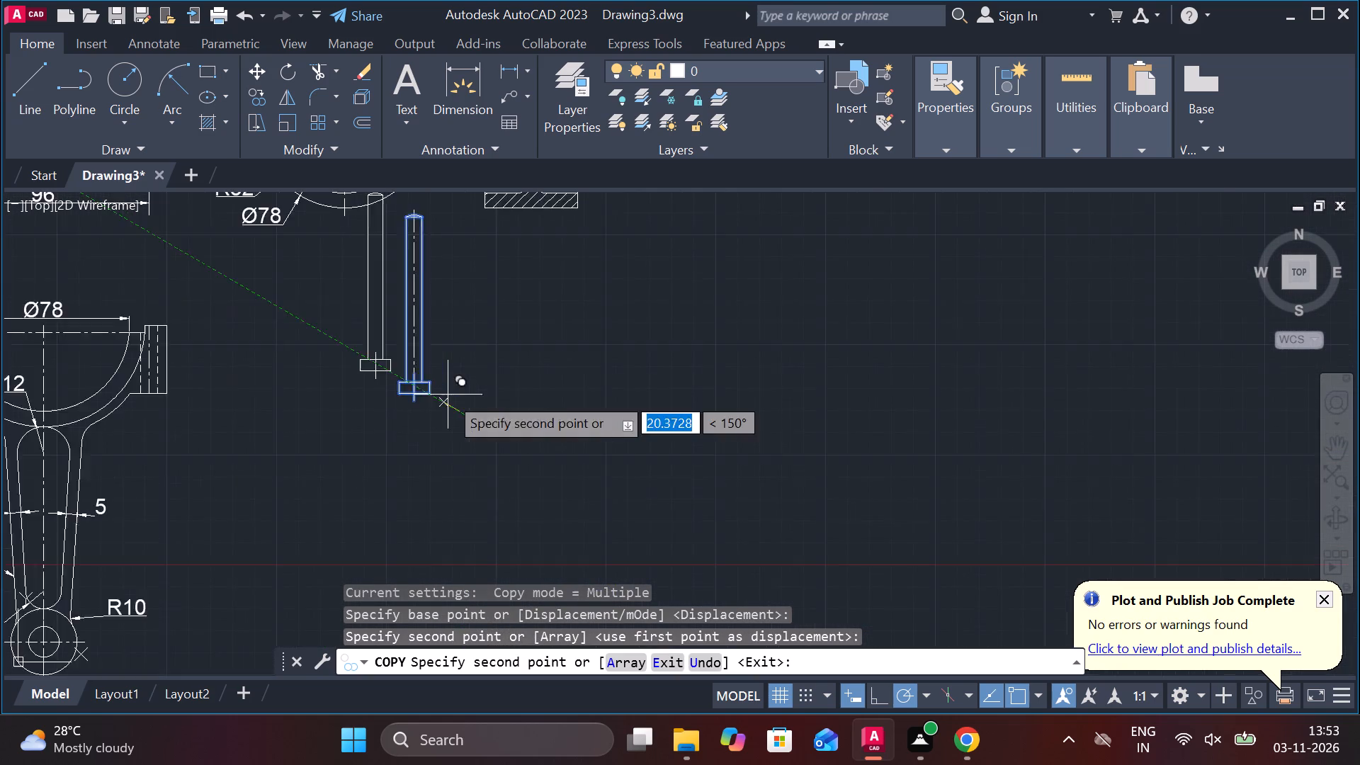
pyautogui.scroll(1, 448, 395)
pyautogui.press('Escape')
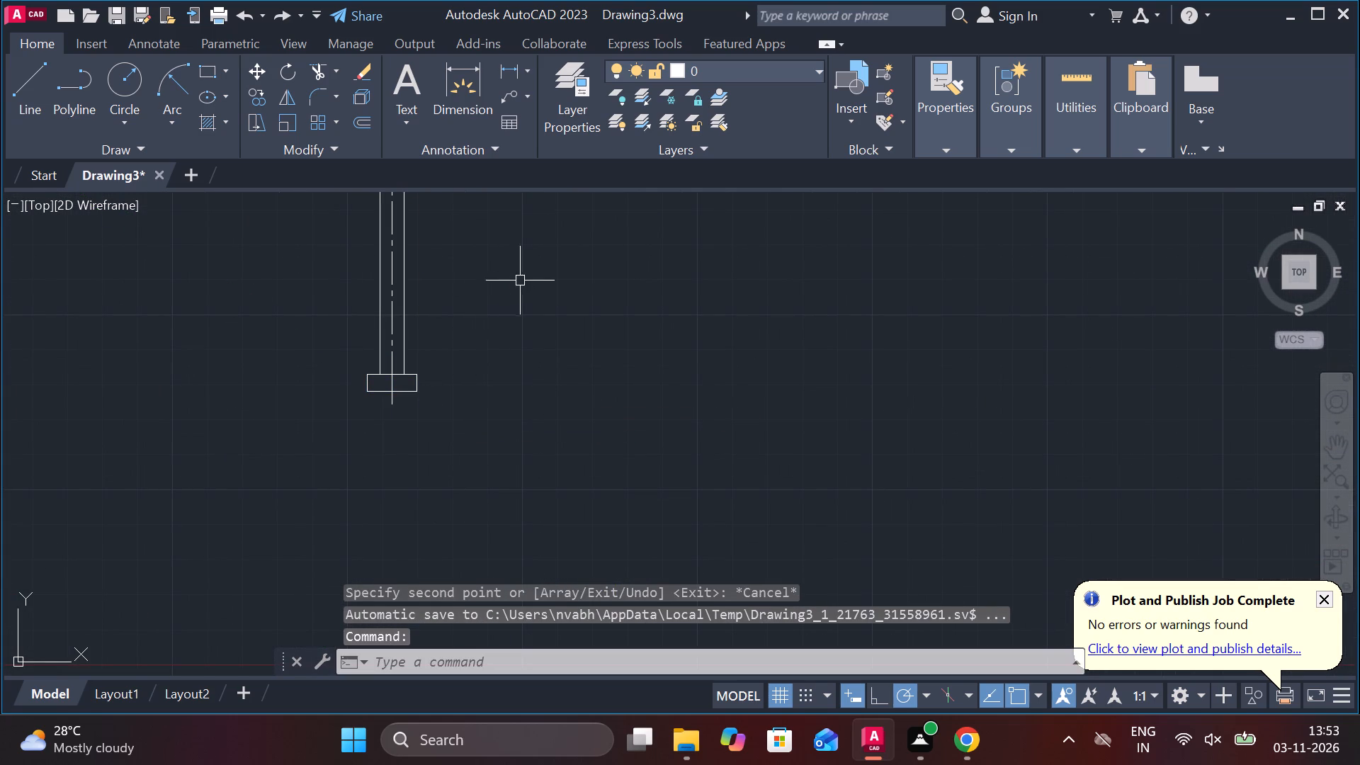
# Offset the straight edge under the arc at the original pin's shank end 20 down the shank.
pyautogui.moveTo(600, 352); pyautogui.dragTo(650, 426, button='middle')
pyautogui.moveTo(618, 467); pyautogui.dragTo(656, 523, button='middle')
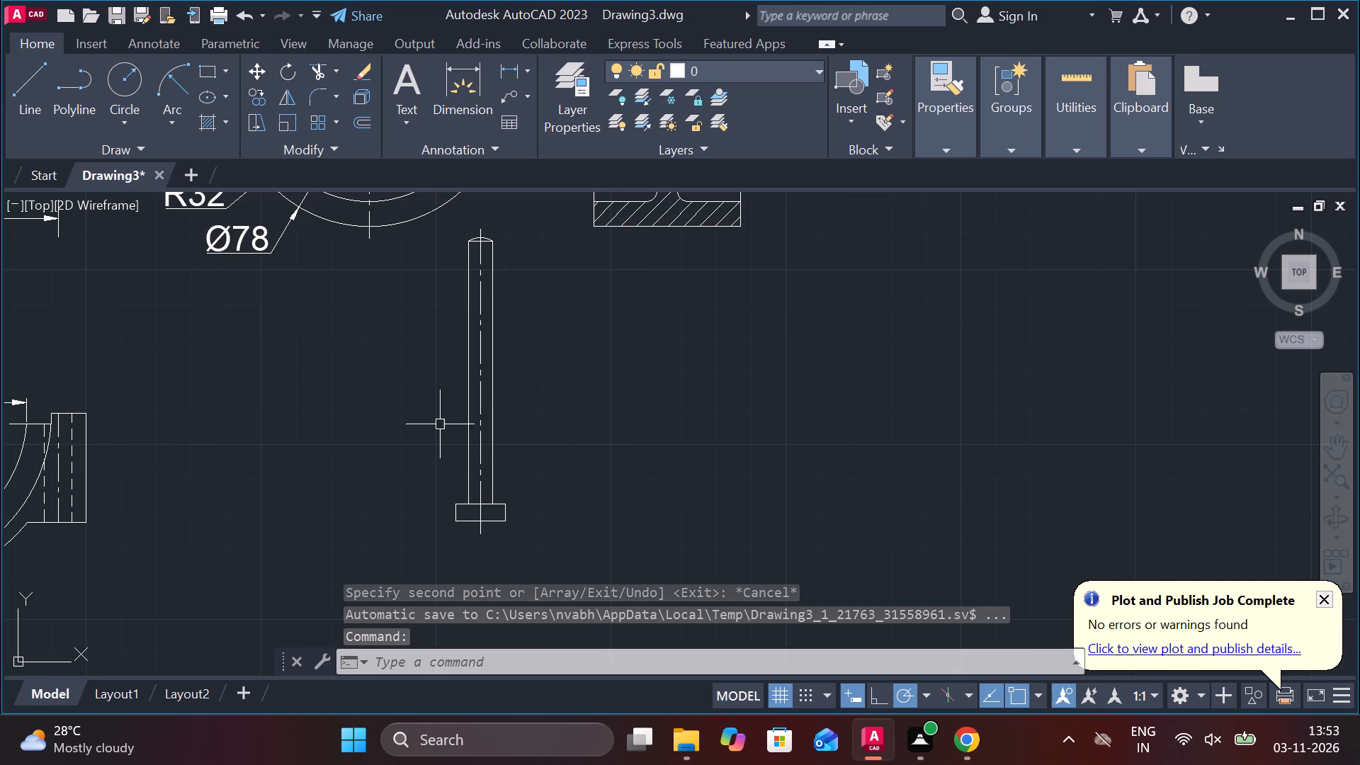
pyautogui.moveTo(504, 336); pyautogui.dragTo(538, 378, button='middle')
pyautogui.scroll(1, 509, 337)
pyautogui.moveTo(521, 276); pyautogui.dragTo(536, 343, button='middle')
pyautogui.scroll(1, 506, 283)
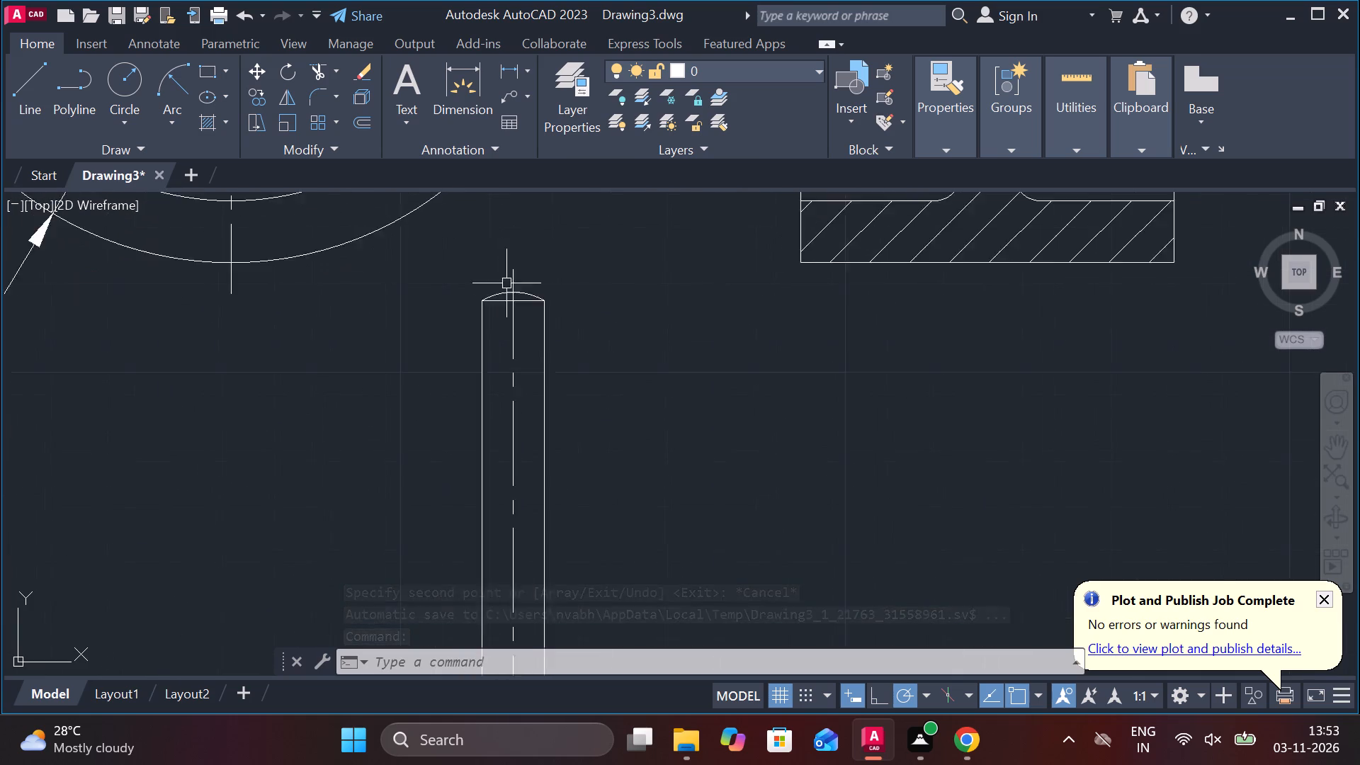
pyautogui.scroll(1, 506, 283)
pyautogui.click(535, 307)
pyautogui.press('o')
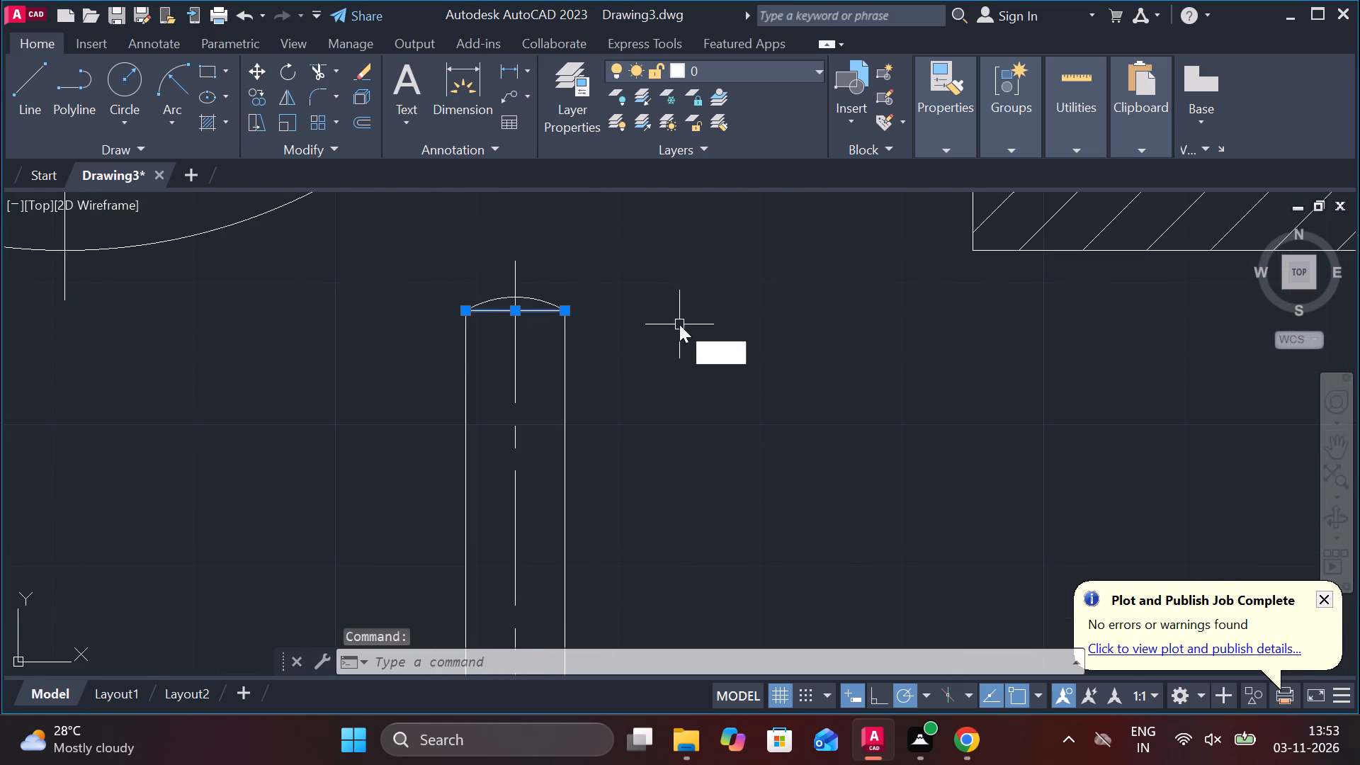
pyautogui.press('Return')
pyautogui.press('Return')
pyautogui.write('20')
pyautogui.press('Return')
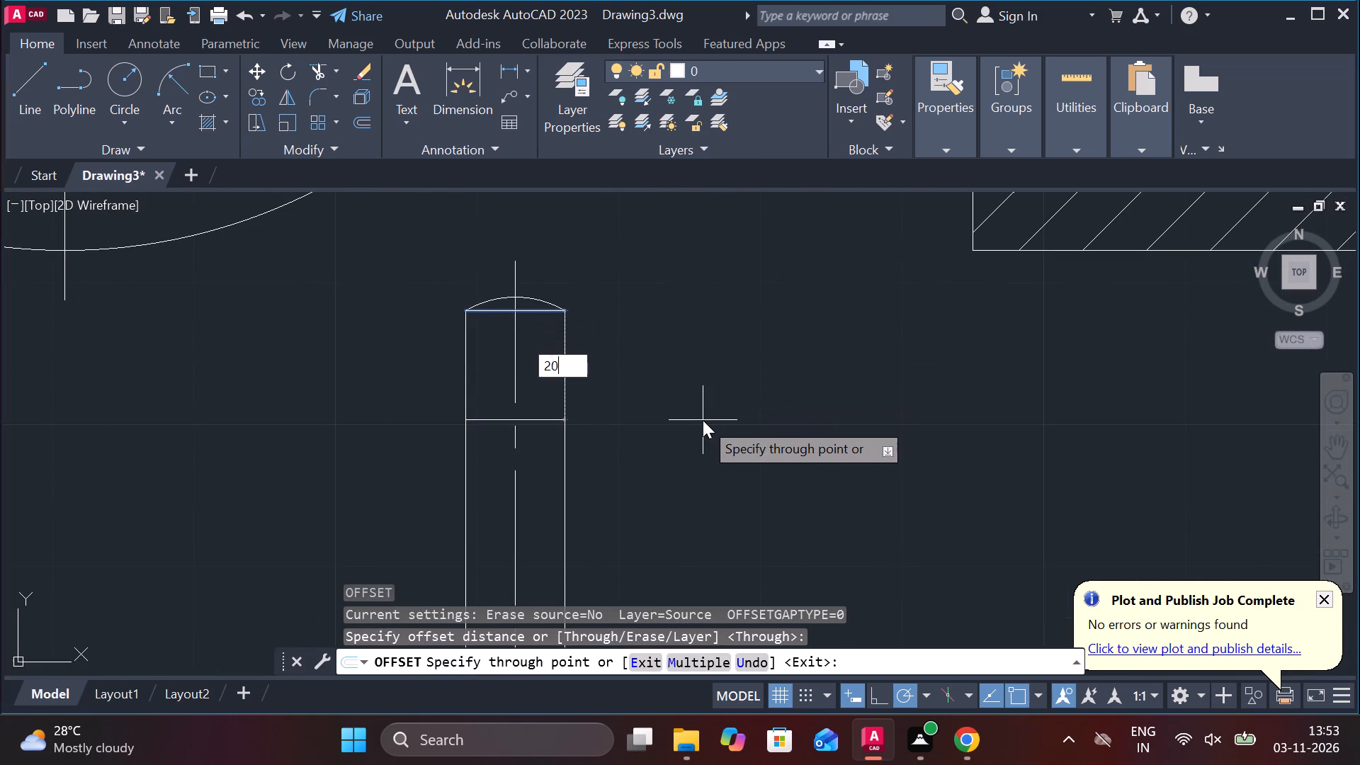
pyautogui.scroll(-1, 703, 420)
pyautogui.moveTo(705, 421); pyautogui.dragTo(708, 269, button='middle')
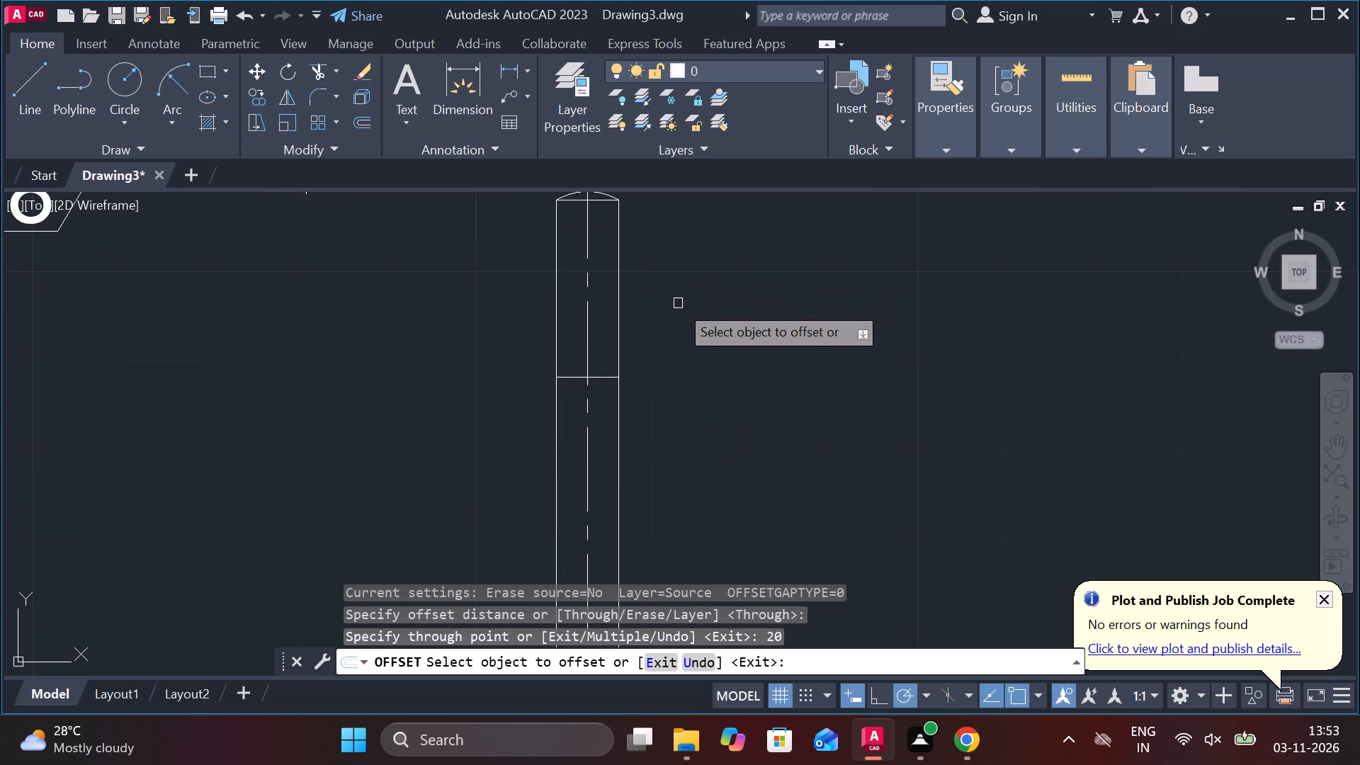
pyautogui.press('Escape')
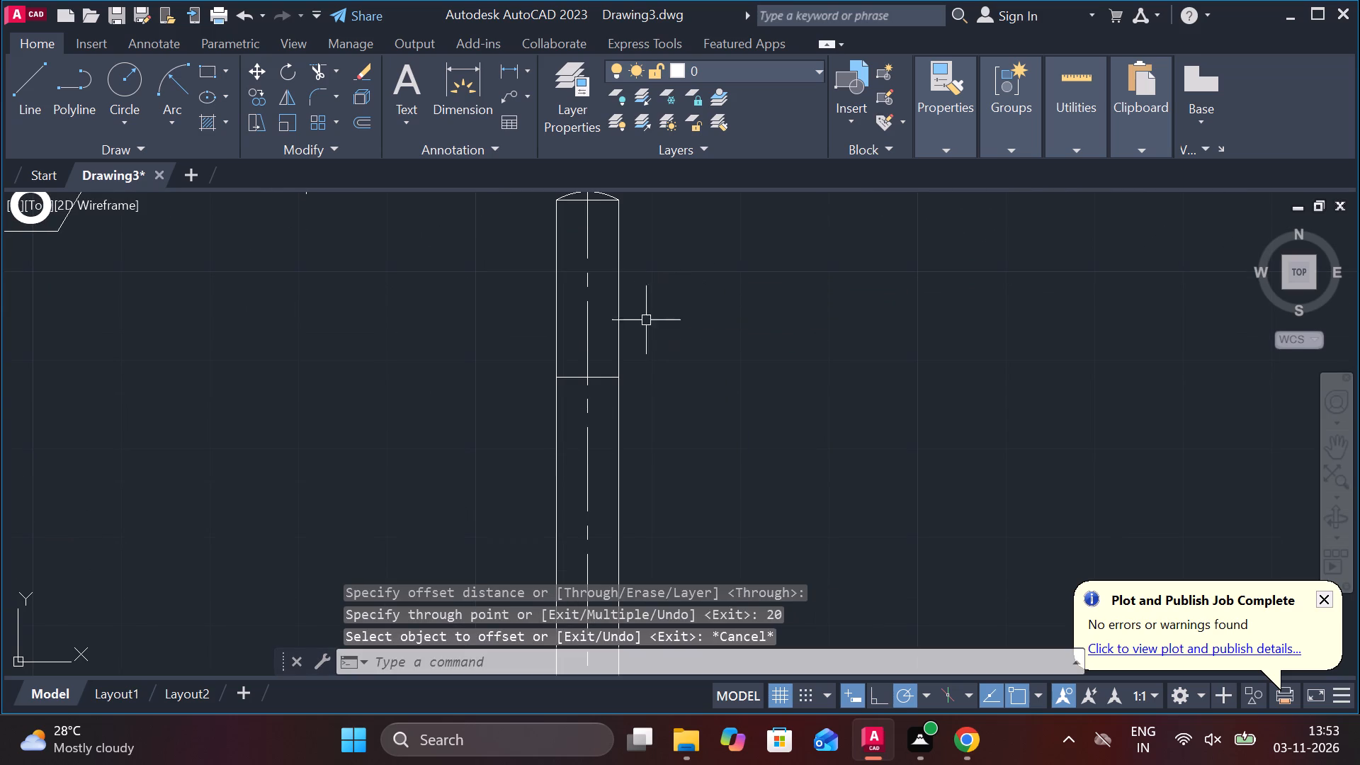
# Offset both long sides of the shank 0.5 inward.
pyautogui.click(557, 274)
pyautogui.press('o')
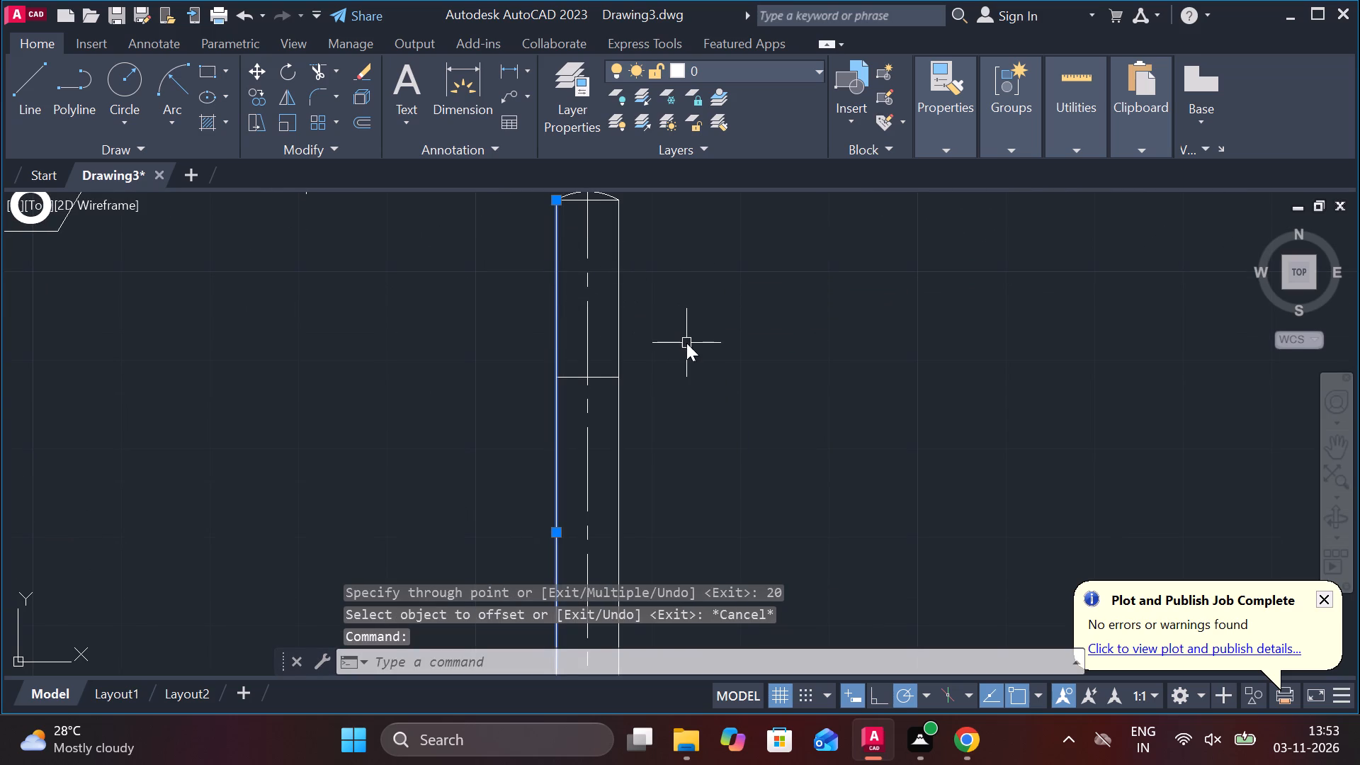
pyautogui.press('Return')
pyautogui.press('Return')
pyautogui.press('.')
pyautogui.write('5')
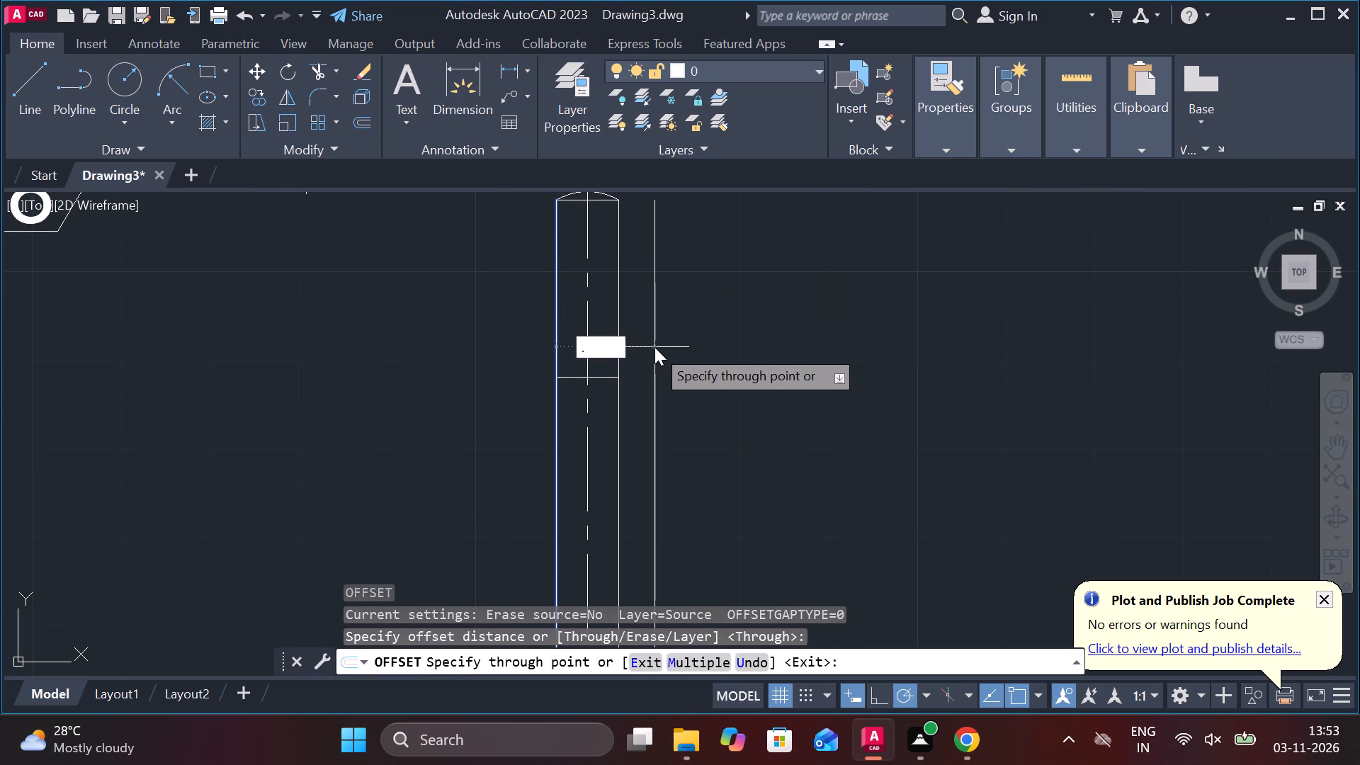
pyautogui.press('space')
pyautogui.click(615, 297)
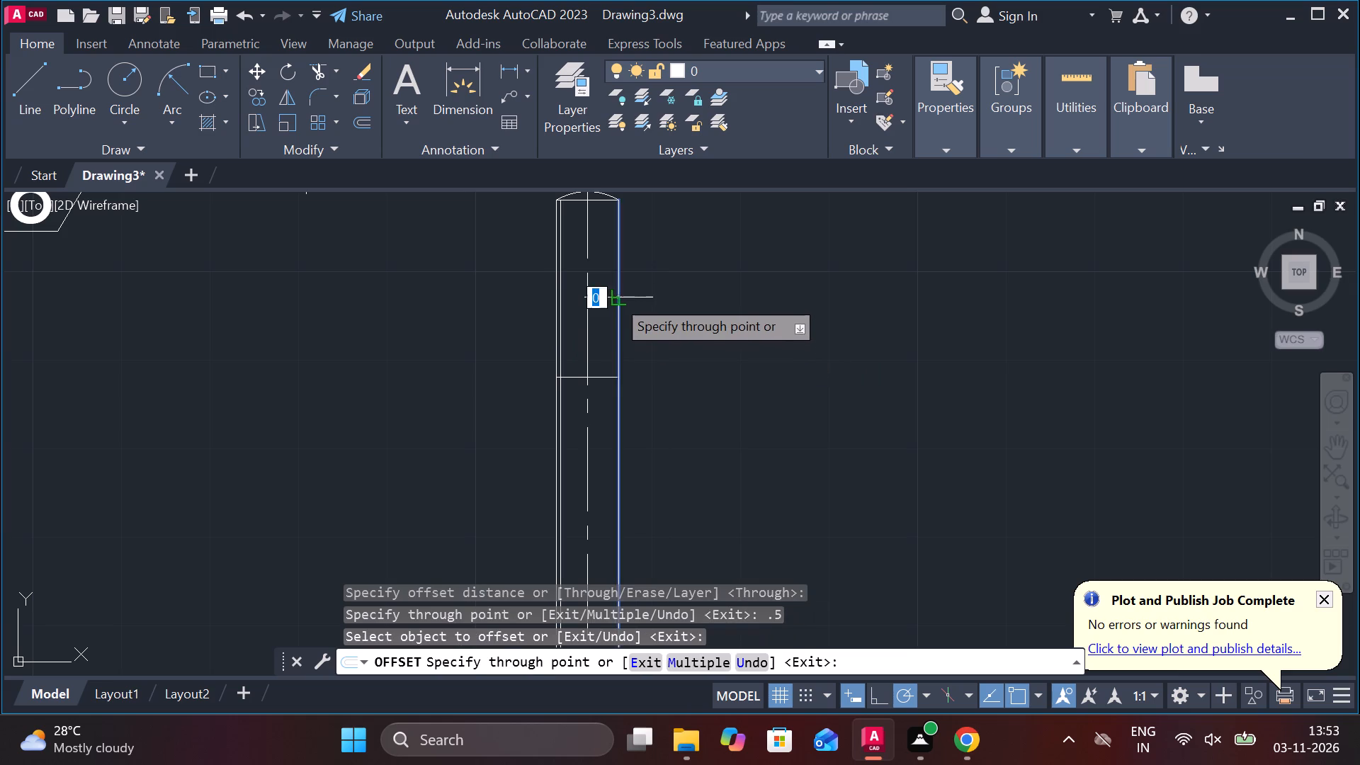
pyautogui.write('.5')
pyautogui.press('Return')
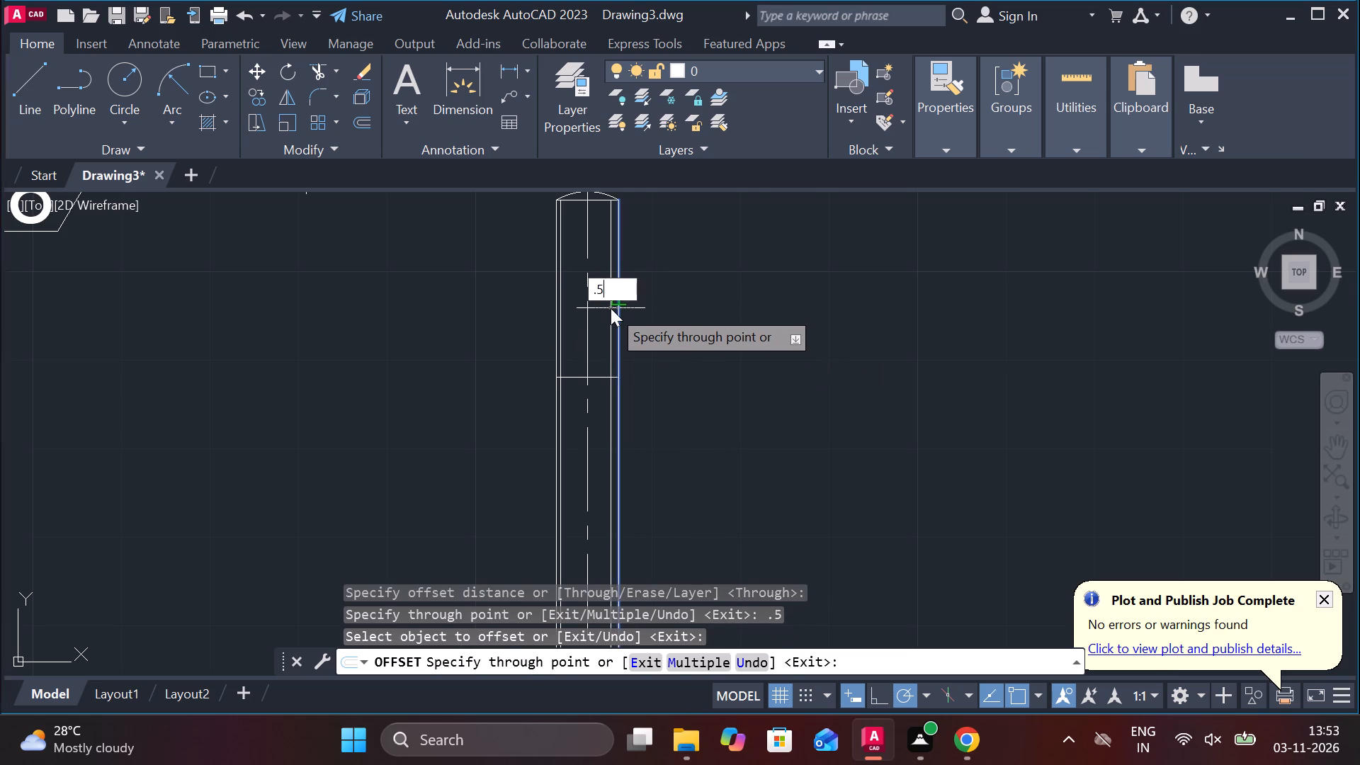
pyautogui.press('Escape')
# Trim the two inner offset lines below the cross line on the shank.
pyautogui.write('tr')
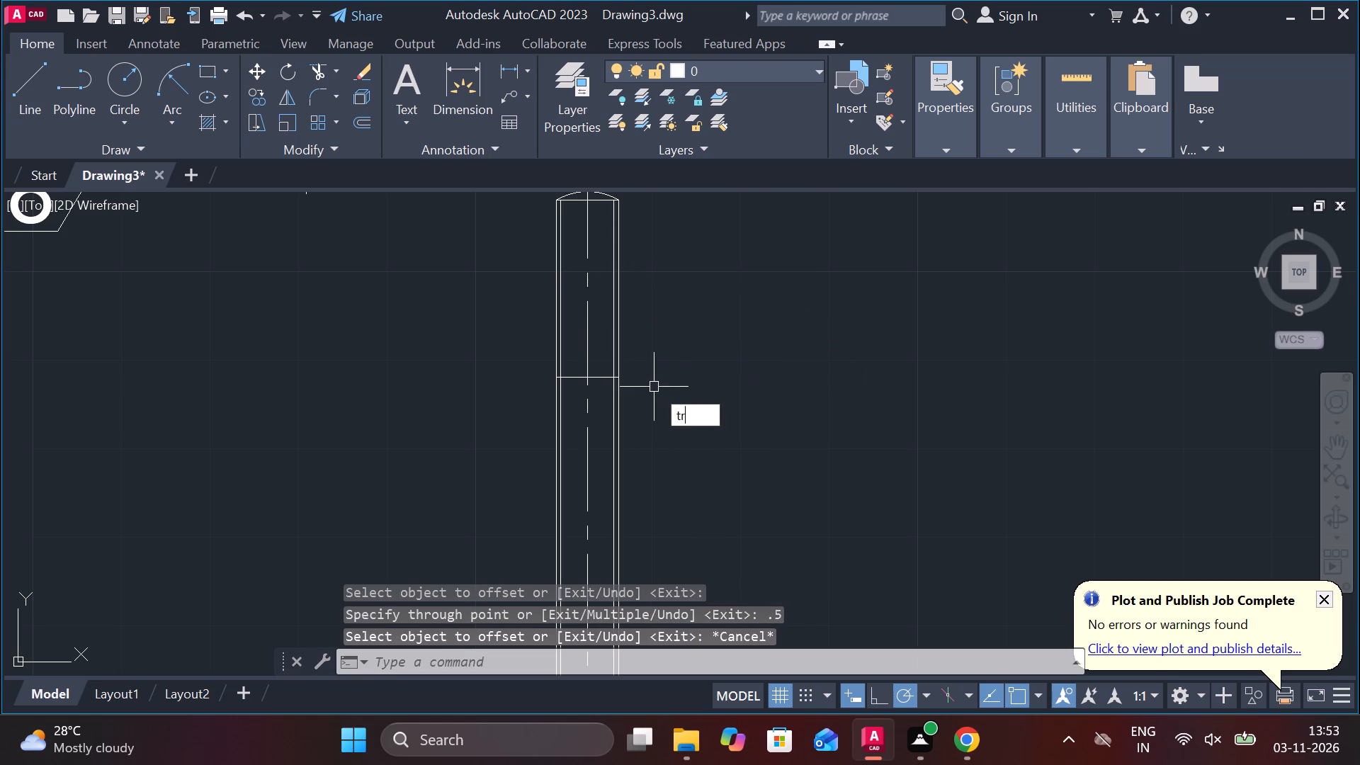
pyautogui.press('space')
pyautogui.click(556, 397)
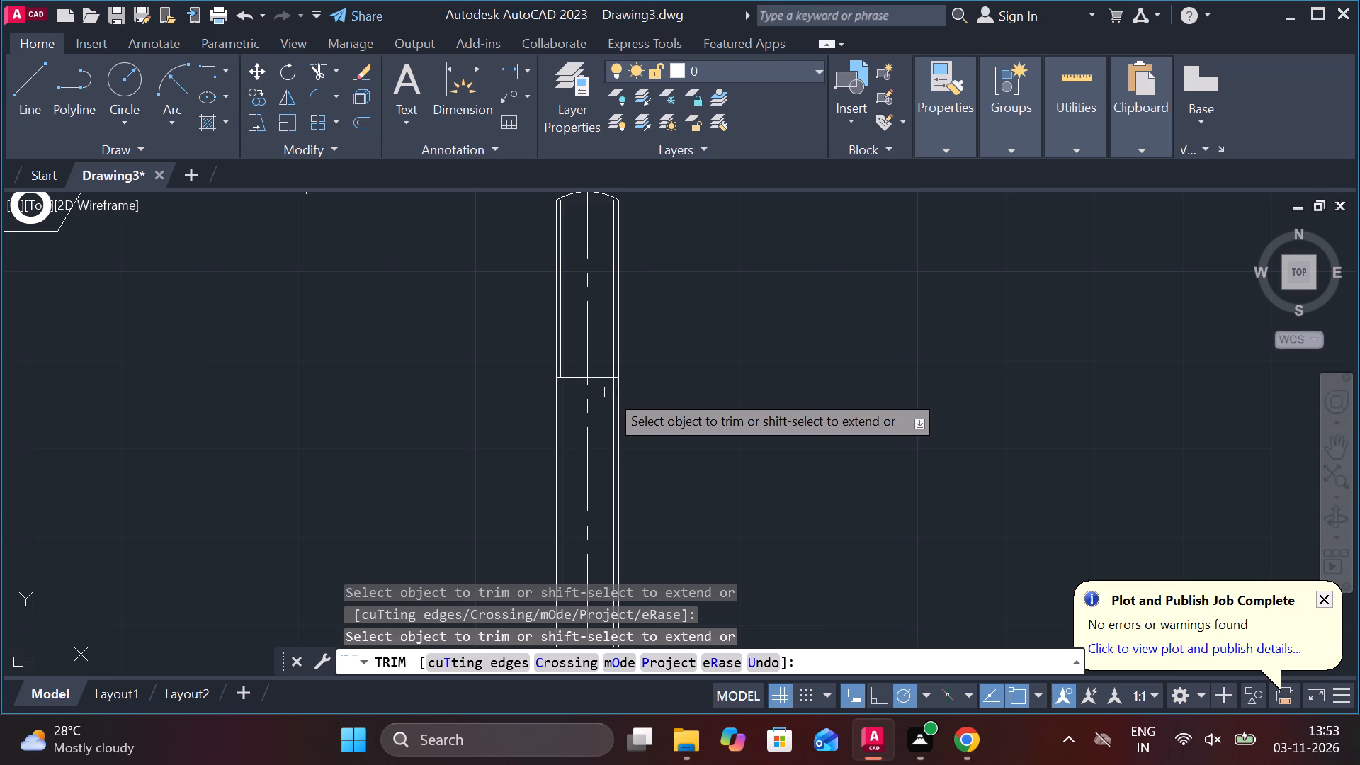
pyautogui.click(611, 395)
pyautogui.scroll(-2, 742, 386)
pyautogui.moveTo(742, 473); pyautogui.dragTo(719, 425, button='middle')
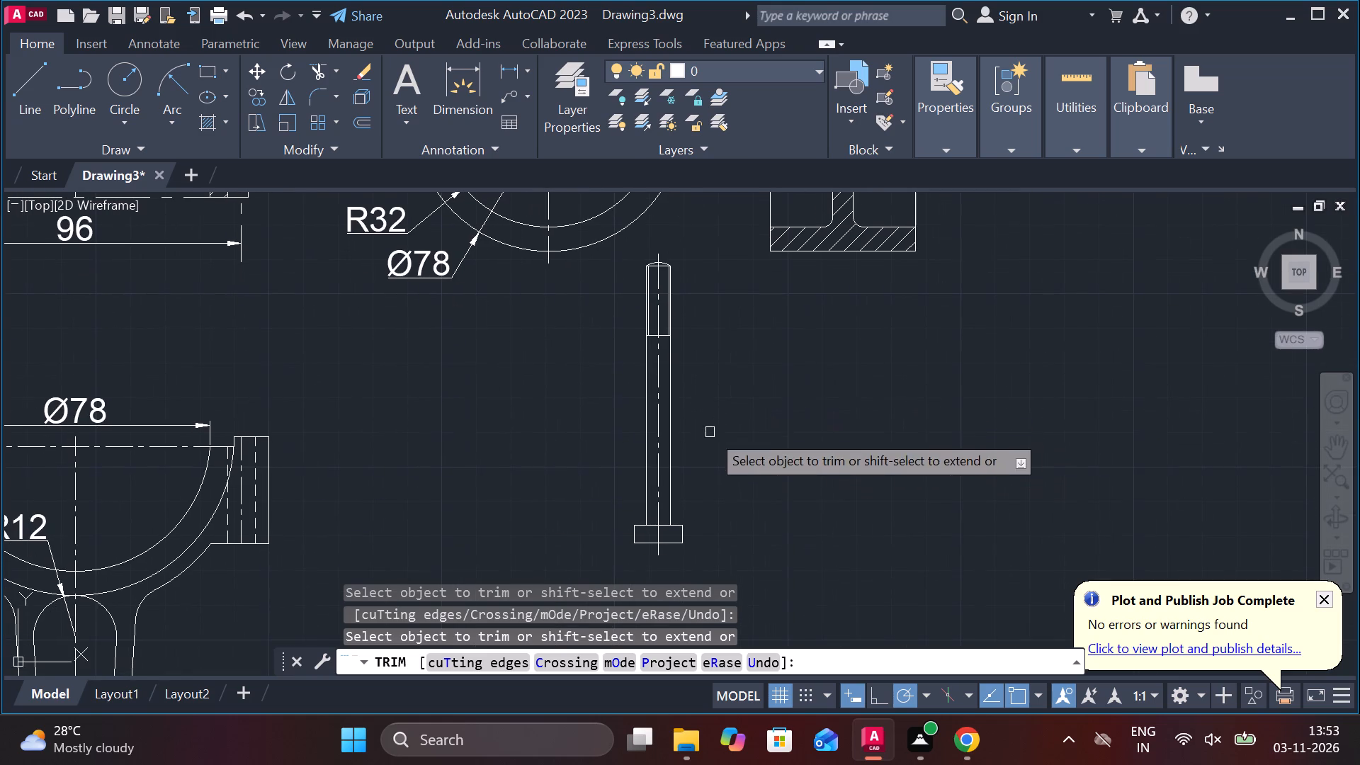
pyautogui.scroll(1, 688, 373)
pyautogui.press('Escape')
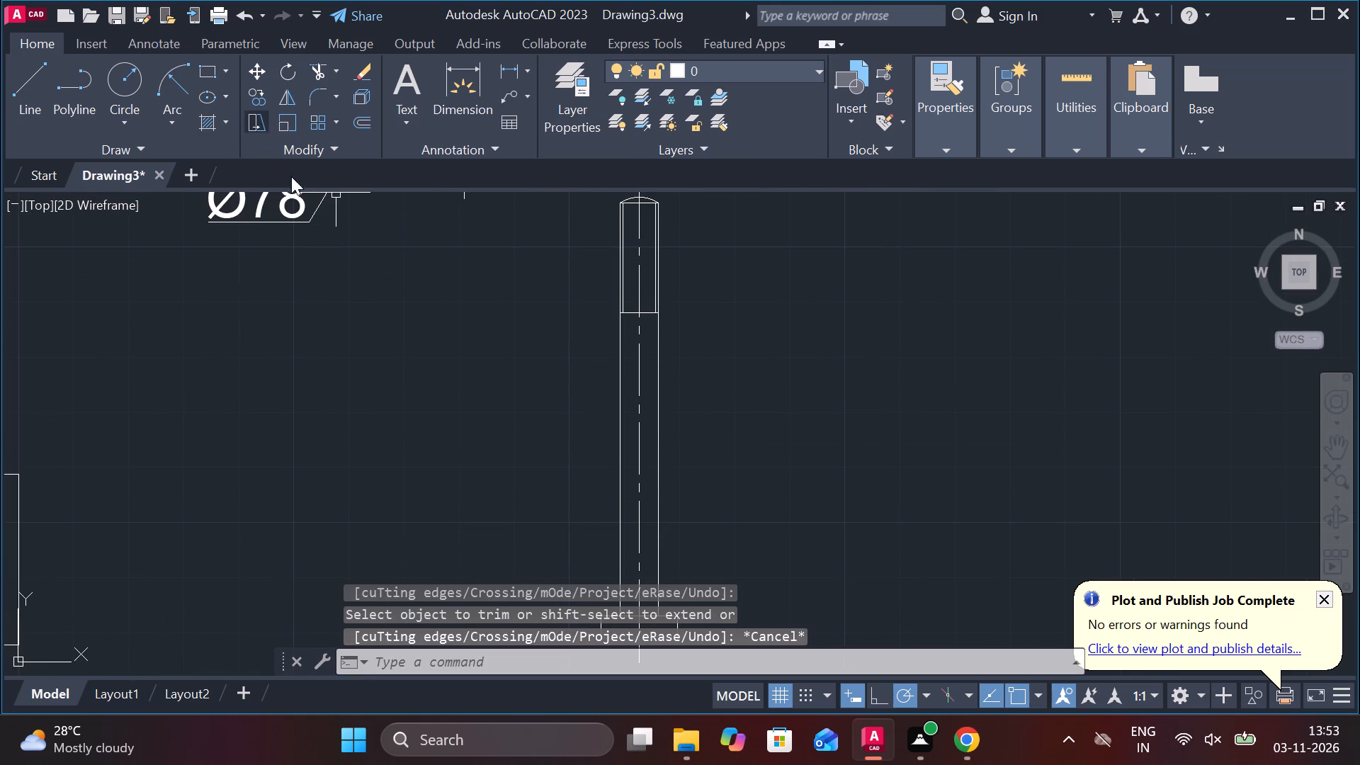
# Draw a downward-bulging start-end-radius arc of radius about 2.24 mid-shank, from the shank's left side to its centerline.
pyautogui.click(178, 67)
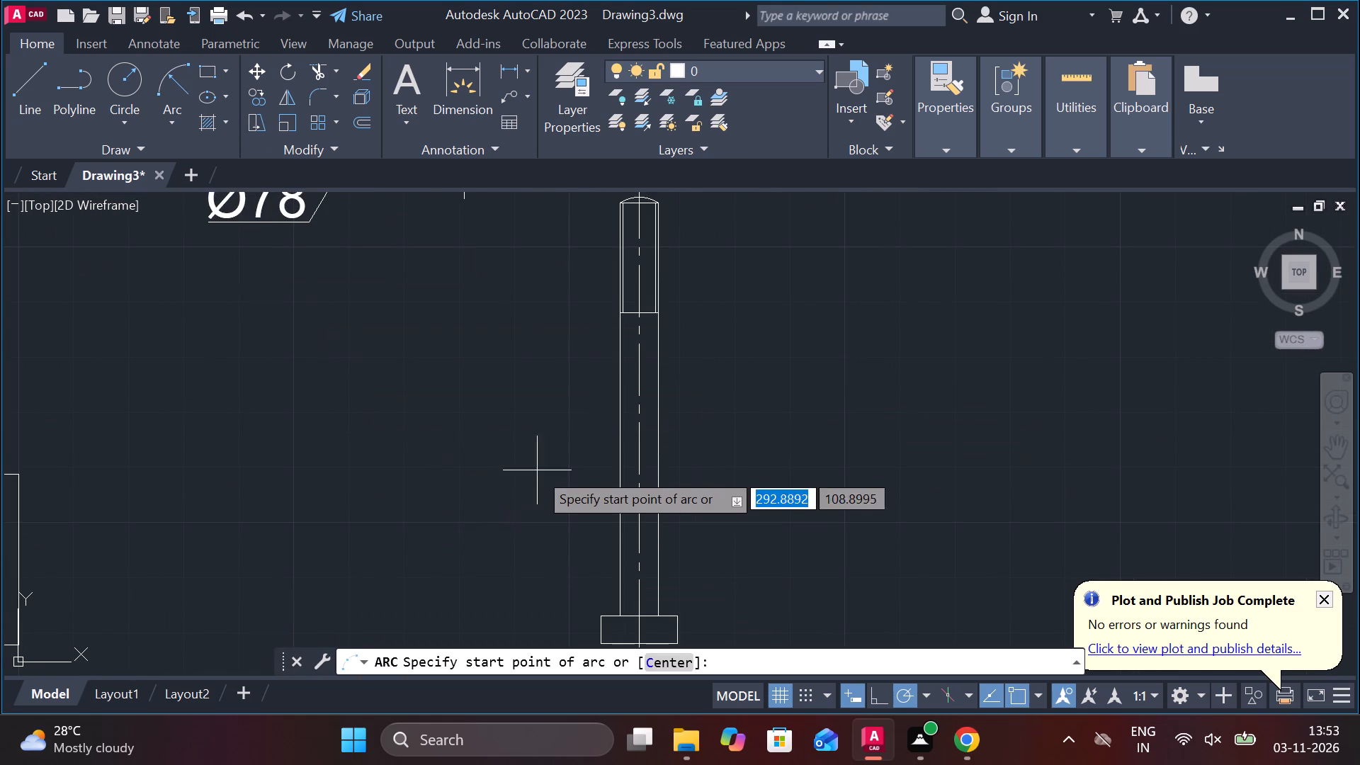
pyautogui.scroll(1, 557, 467)
pyautogui.moveTo(557, 464); pyautogui.dragTo(511, 502, button='middle')
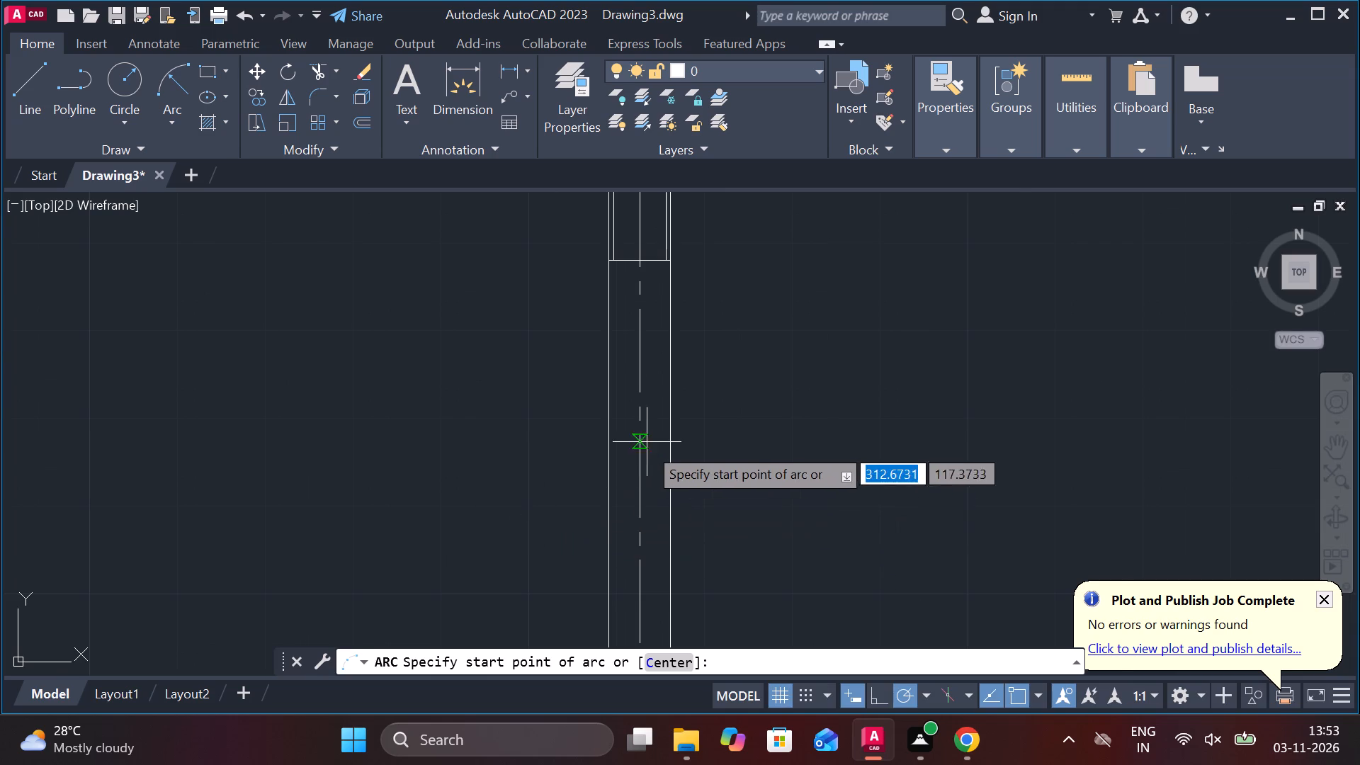
pyautogui.scroll(-1, 643, 460)
pyautogui.click(626, 484)
pyautogui.scroll(2, 626, 484)
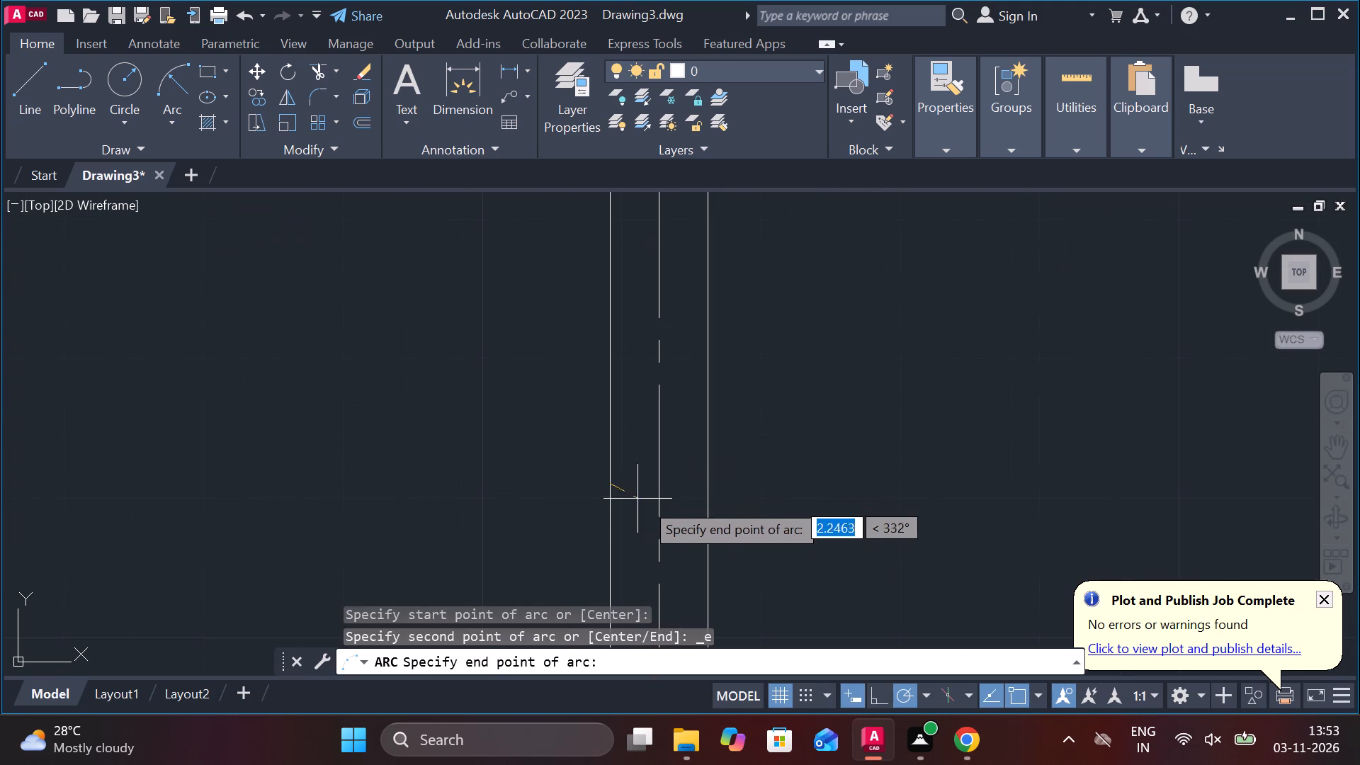
pyautogui.click(663, 481)
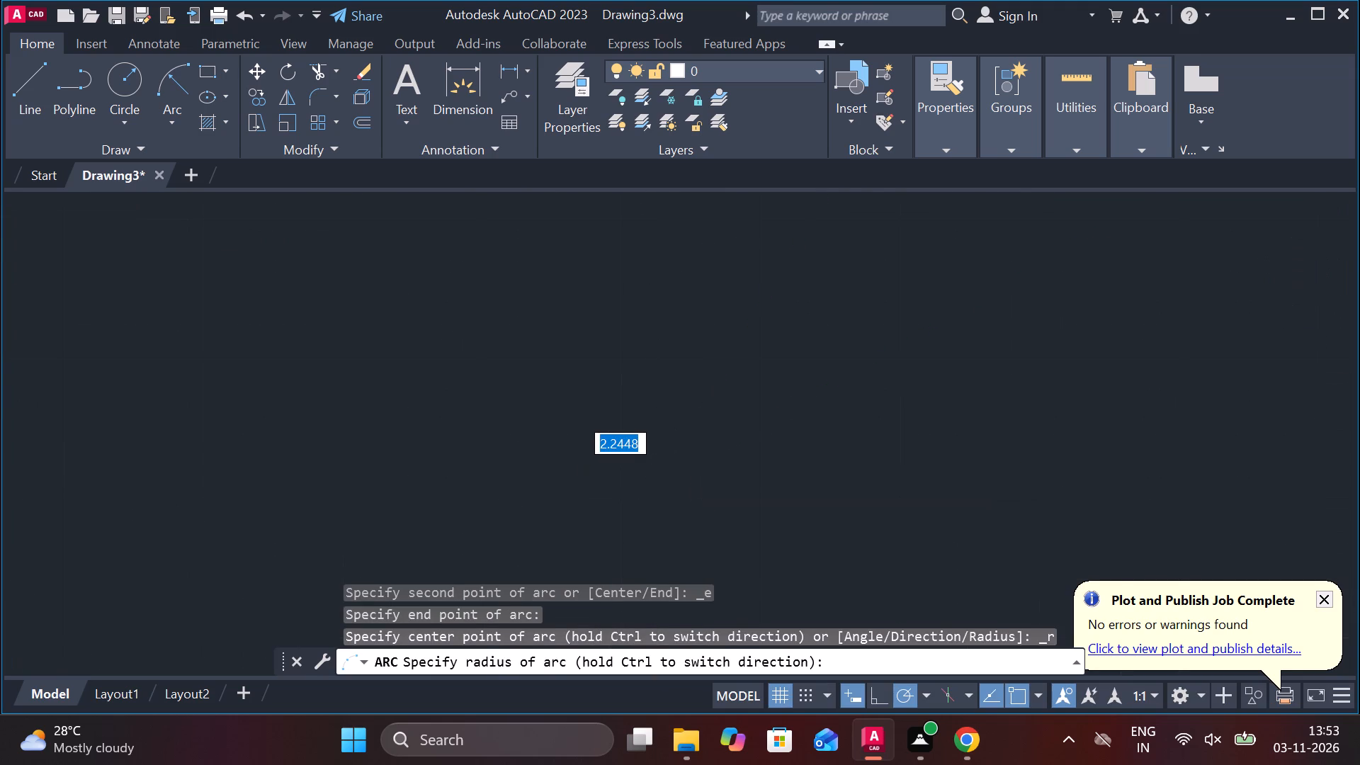
pyautogui.click(676, 458)
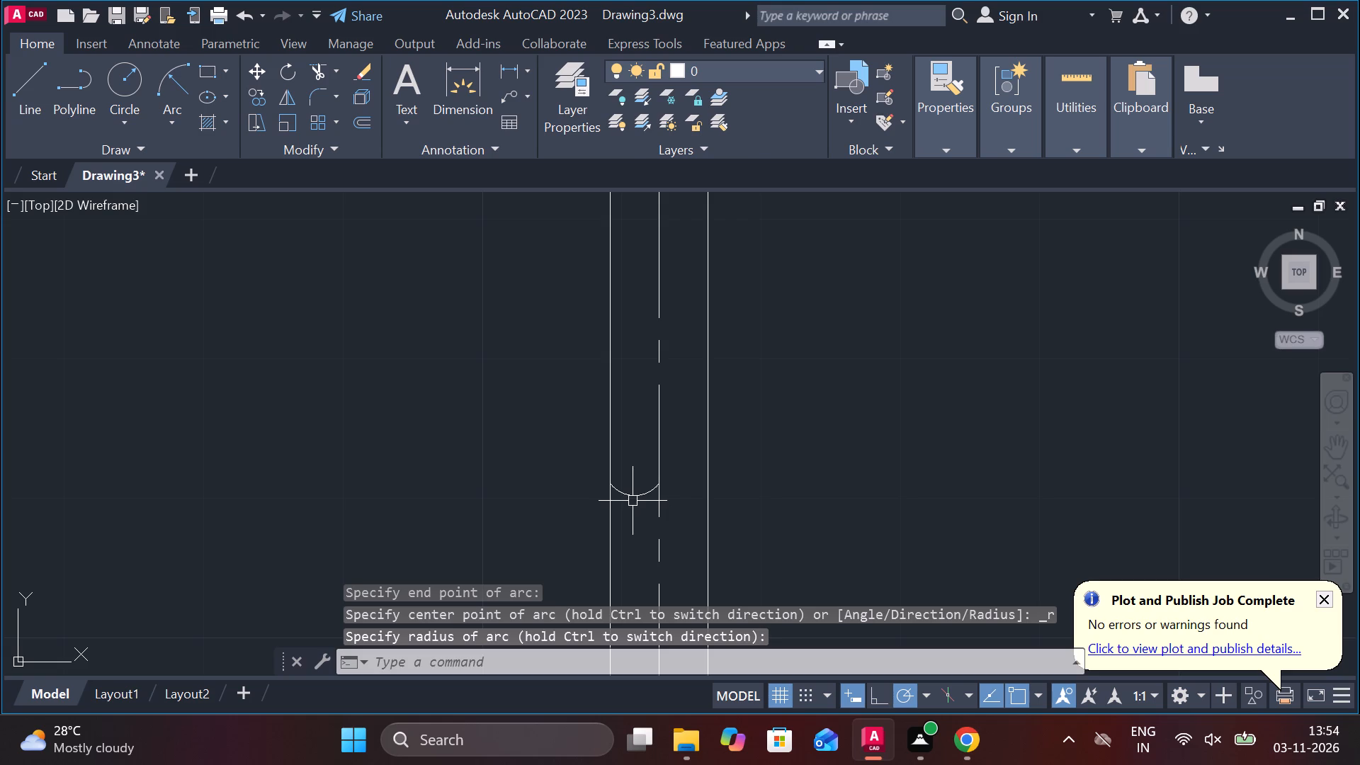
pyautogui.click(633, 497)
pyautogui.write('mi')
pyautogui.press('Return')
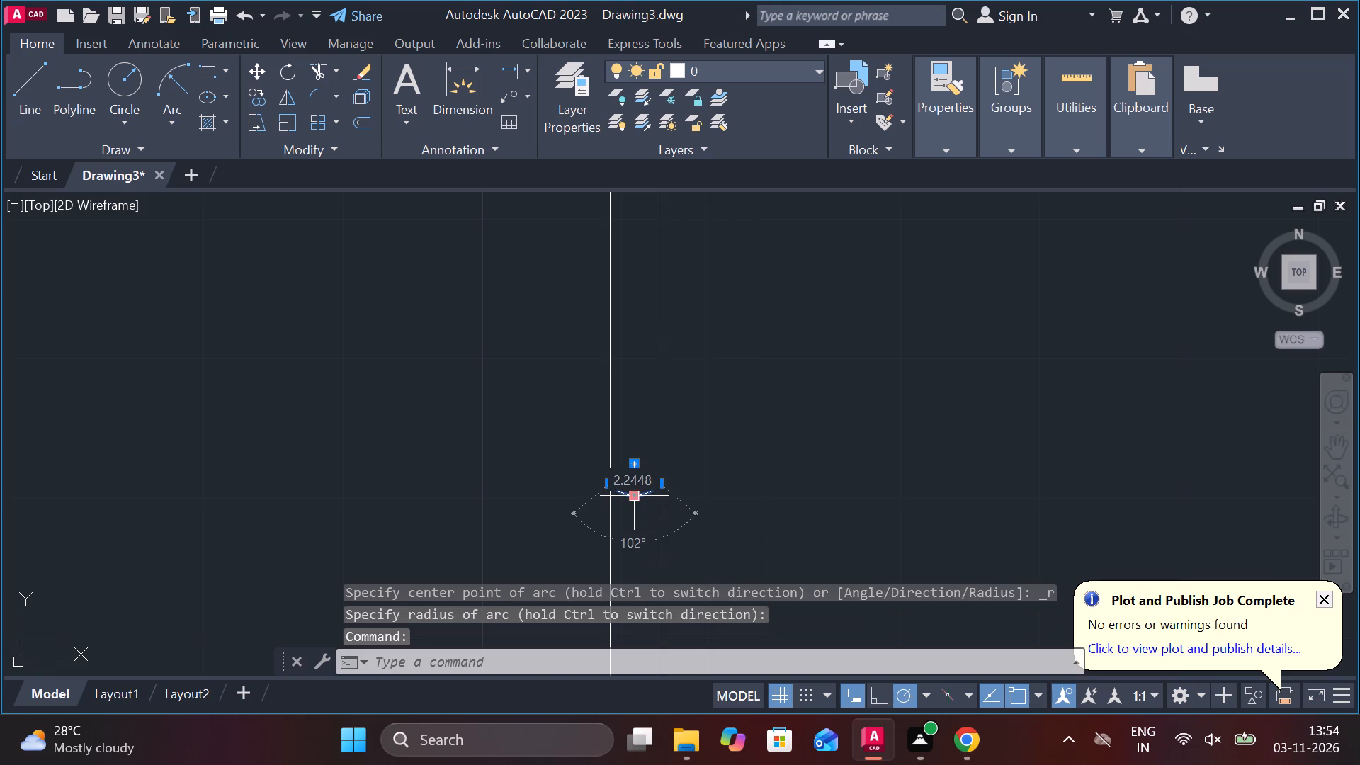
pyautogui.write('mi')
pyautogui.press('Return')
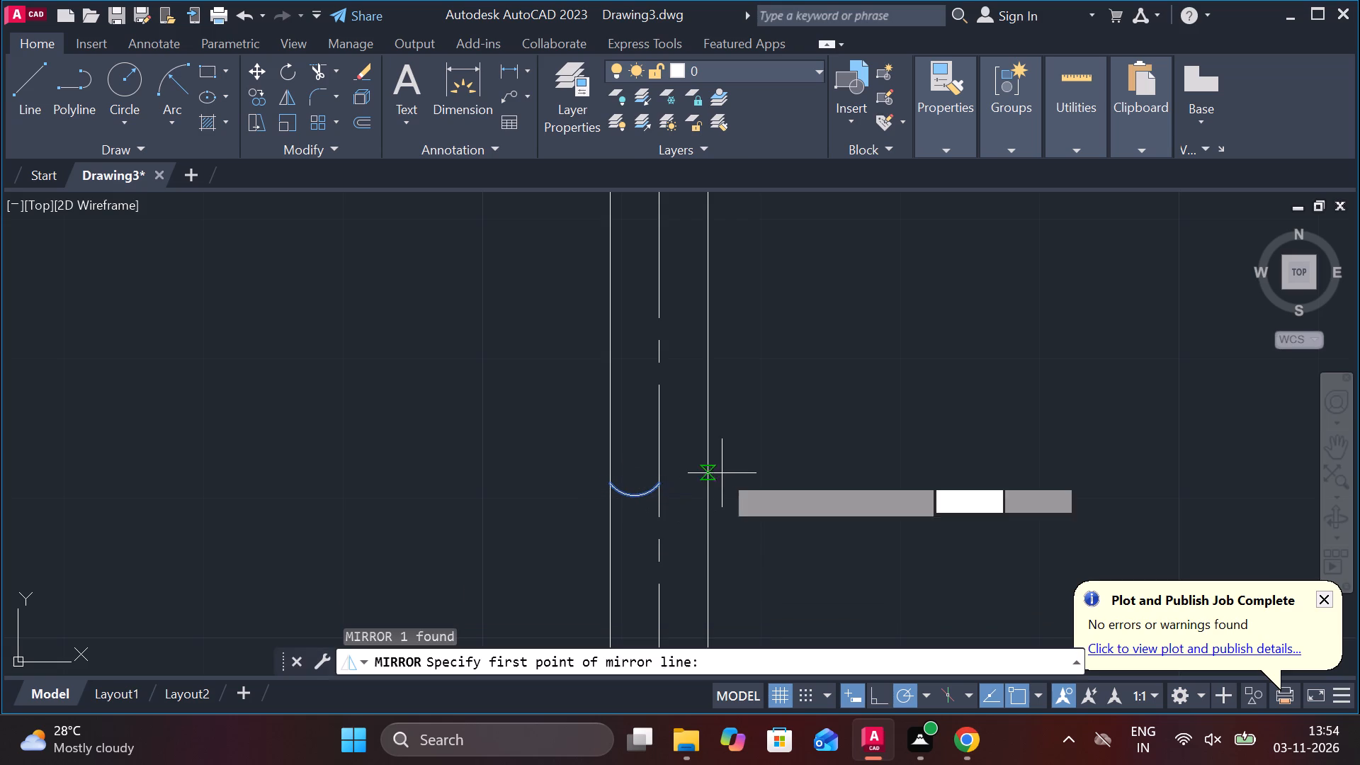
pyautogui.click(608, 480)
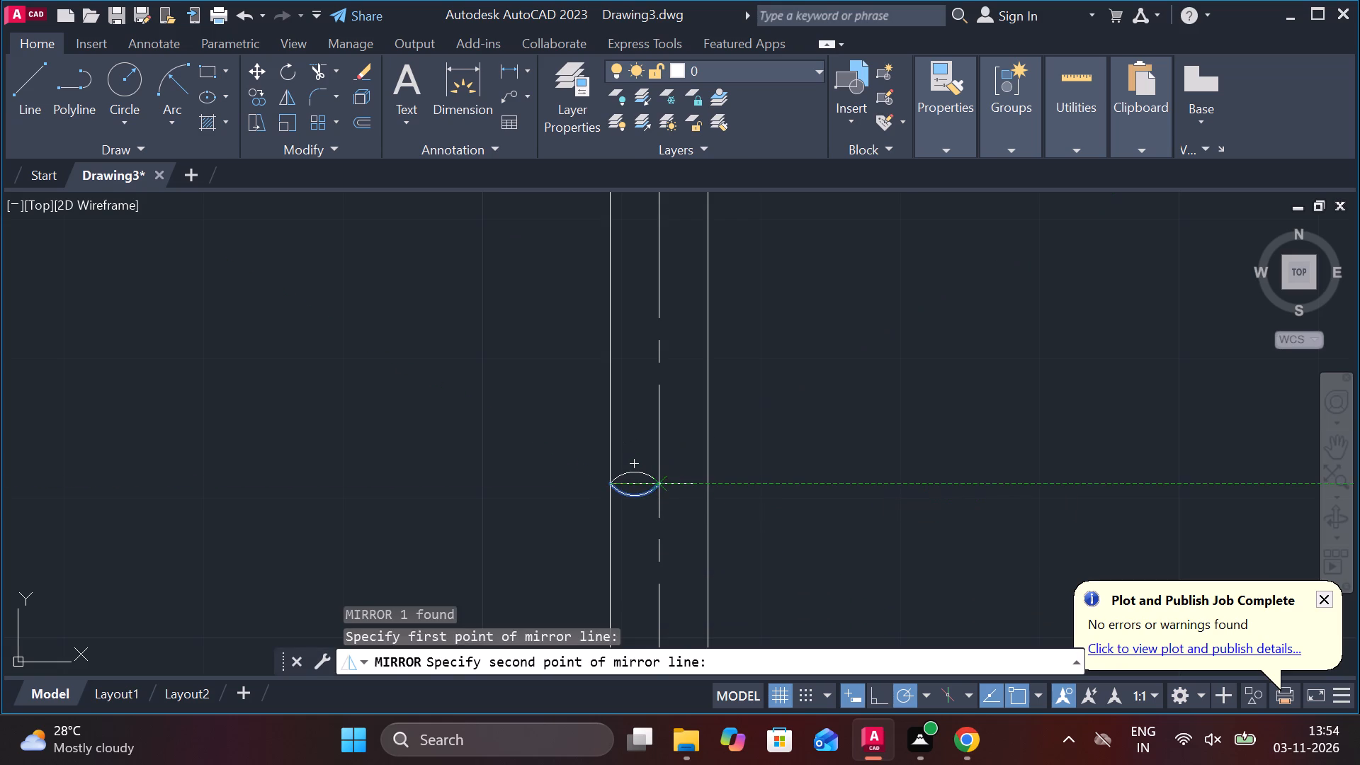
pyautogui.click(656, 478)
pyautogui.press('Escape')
# Mirror the mid-shank arc across the line joining its endpoints, keeping the original arc.
pyautogui.click(640, 501)
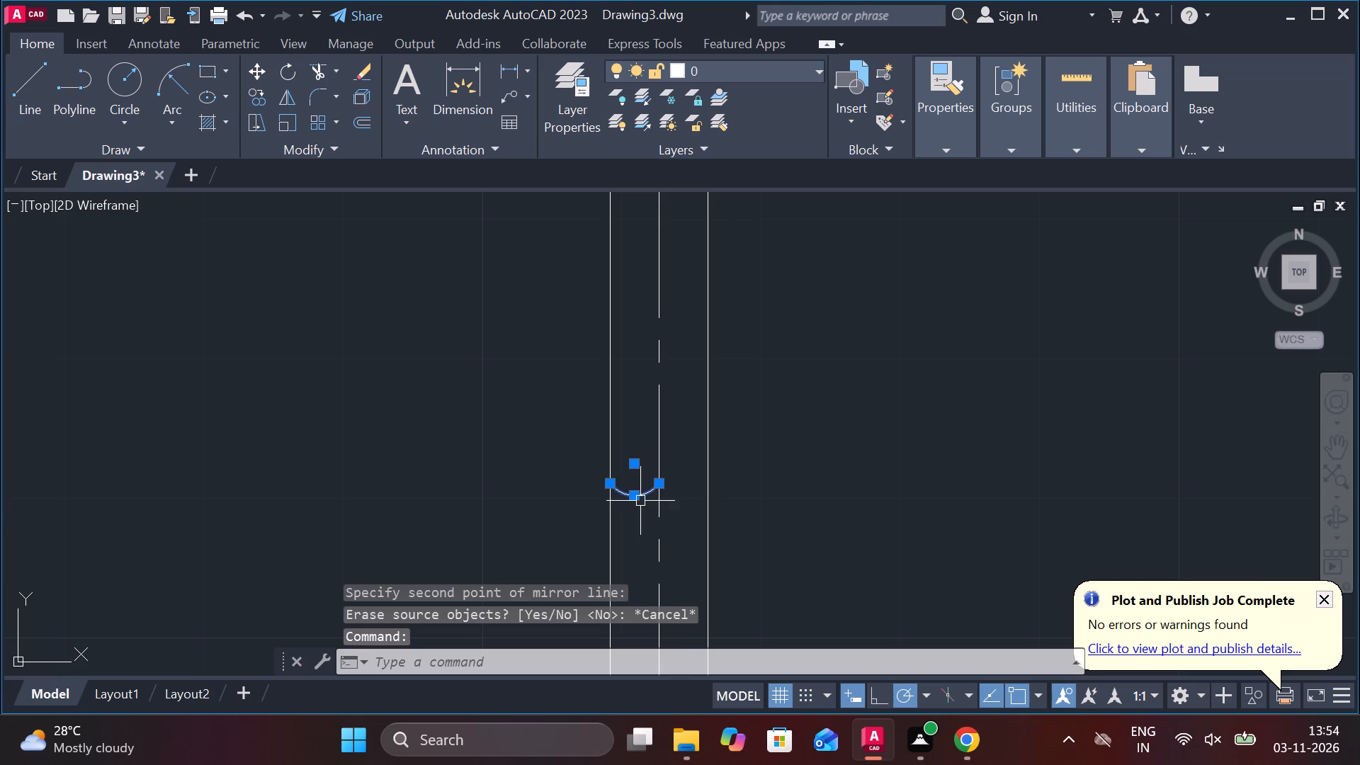
pyautogui.write('mi')
pyautogui.press('Return')
pyautogui.scroll(2, 617, 496)
pyautogui.click(587, 468)
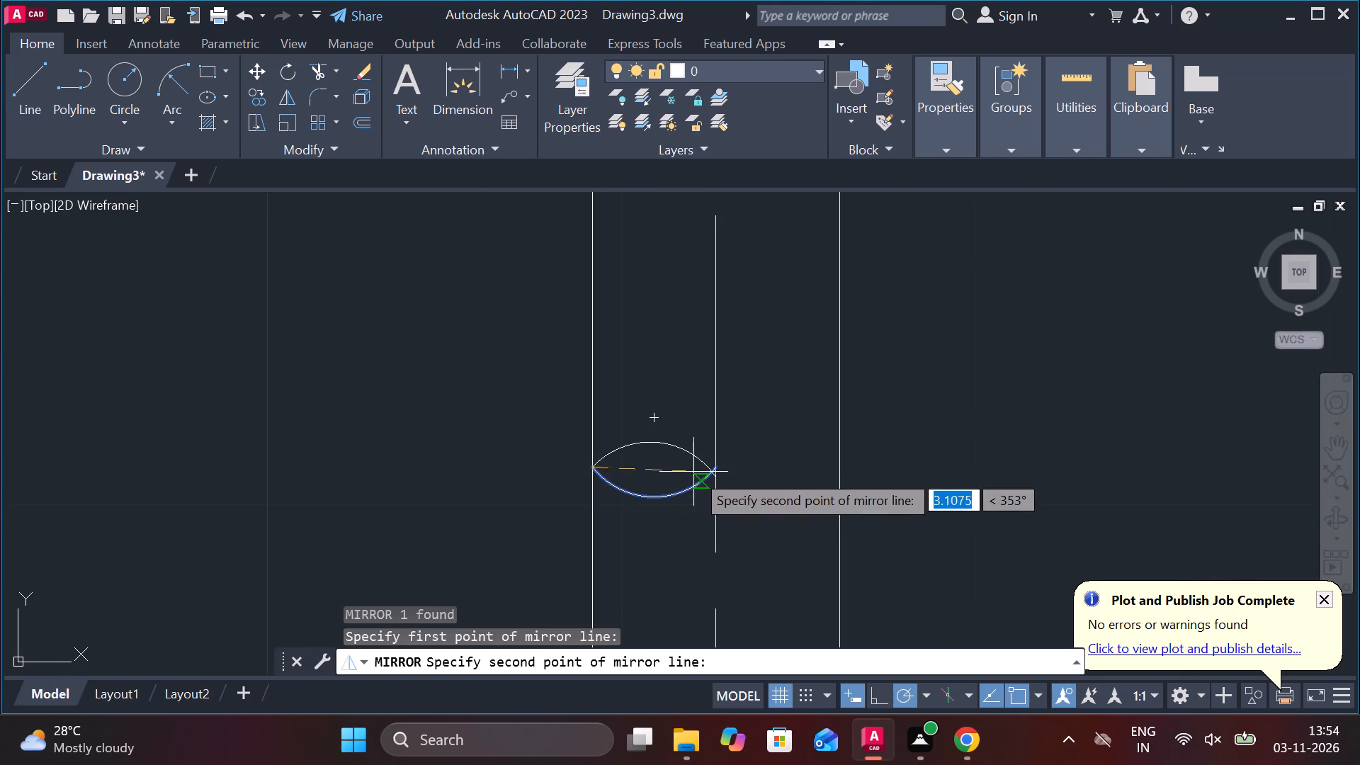
pyautogui.click(717, 472)
pyautogui.moveTo(752, 543); pyautogui.dragTo(717, 472)
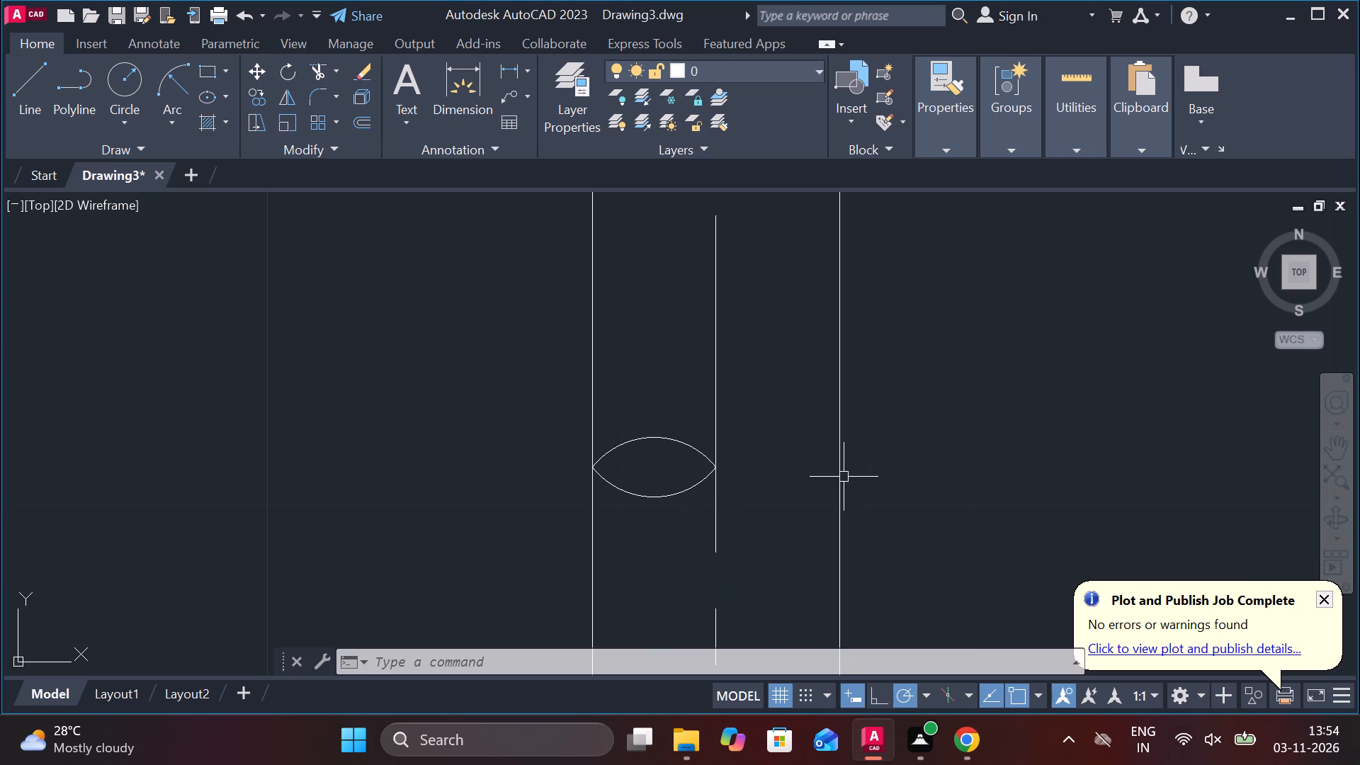
# Copy the upper arc to the shank's right half and about 3.92 straight up the shank.
pyautogui.click(654, 442)
pyautogui.write('co')
pyautogui.press('Return')
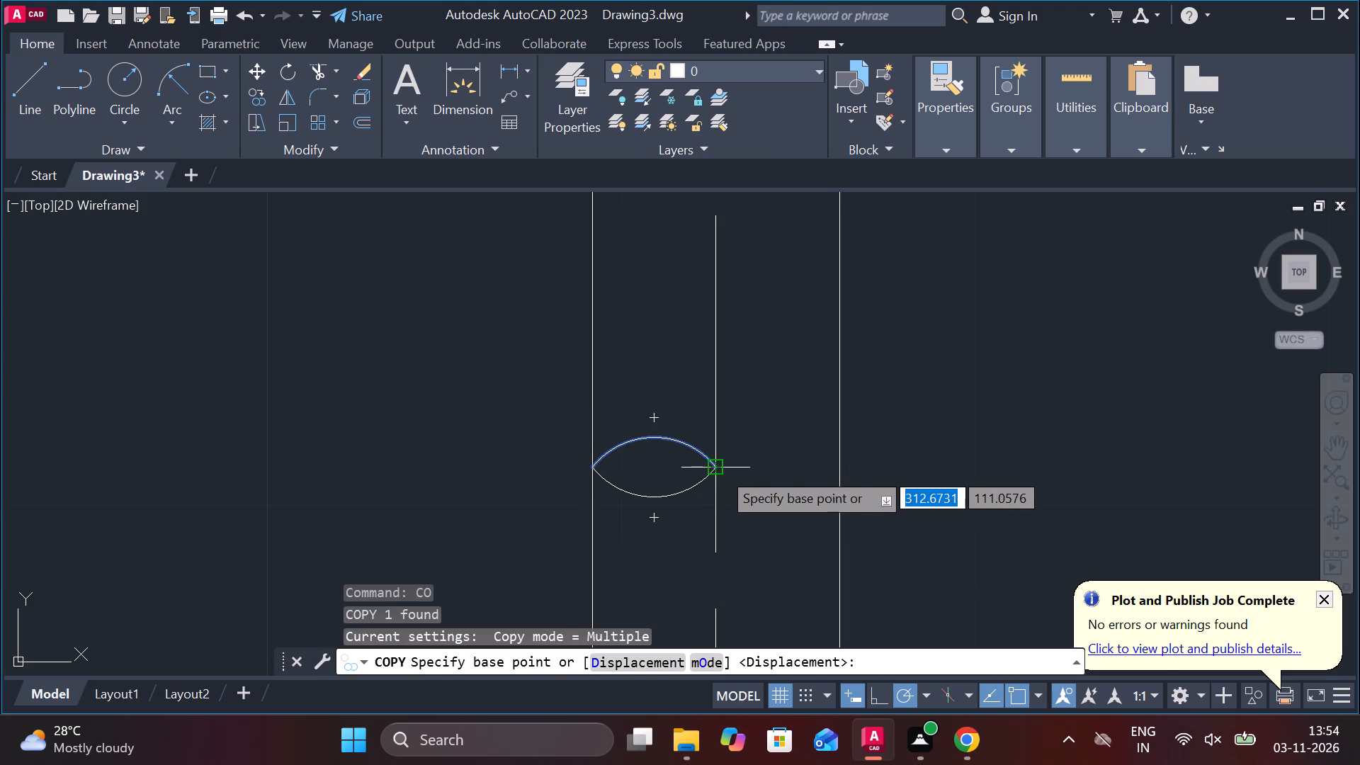
pyautogui.click(720, 470)
pyautogui.click(833, 468)
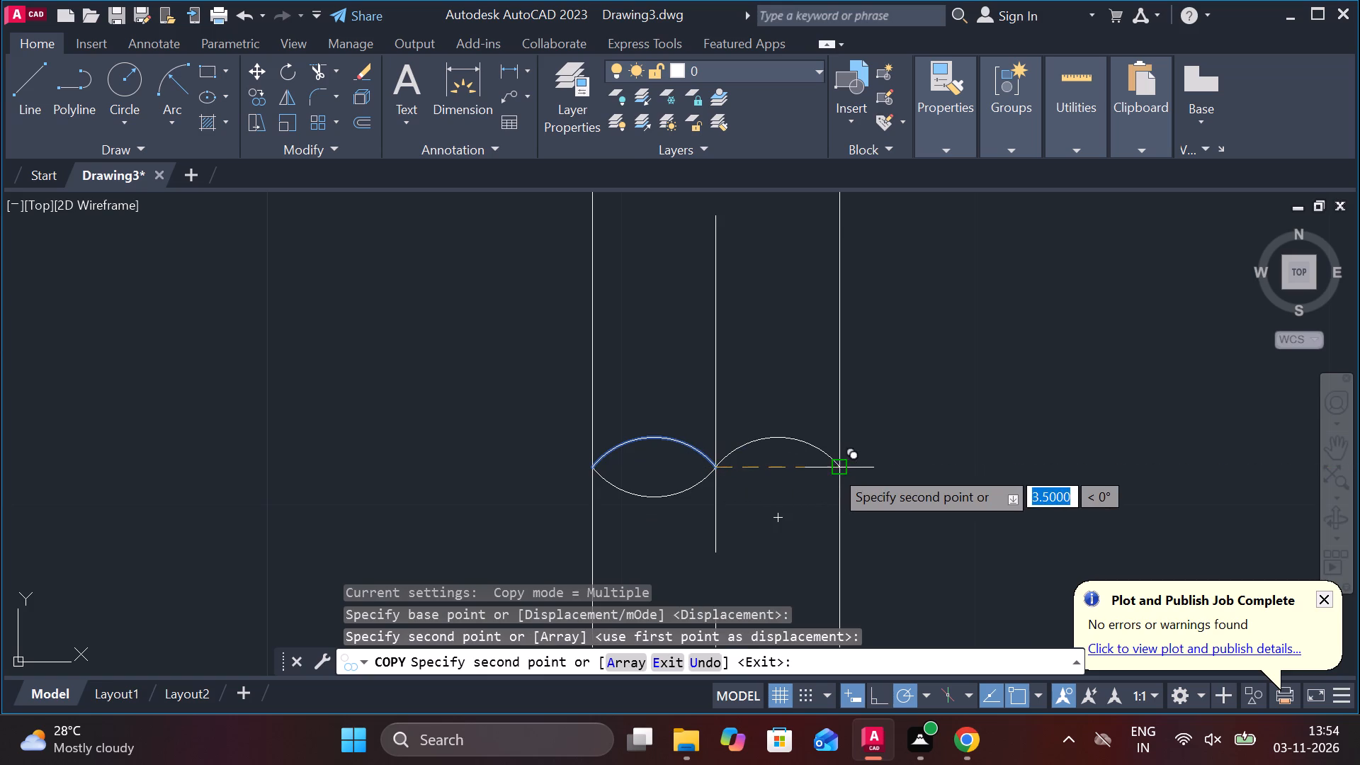
pyautogui.click(717, 329)
pyautogui.press('Escape')
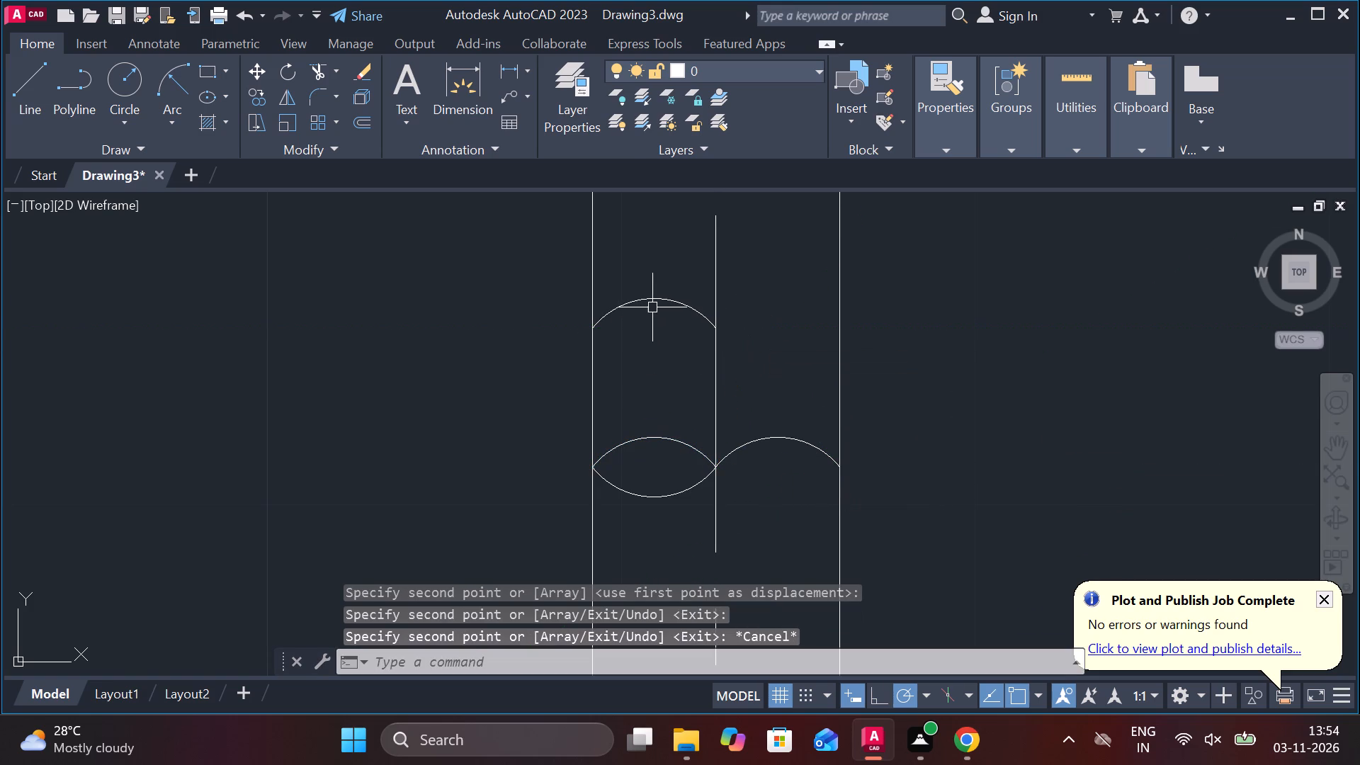
# Mirror the raised arc on the shank's left half across the line joining its endpoints, keeping the original arc.
pyautogui.click(650, 303)
pyautogui.write('mi')
pyautogui.press('Return')
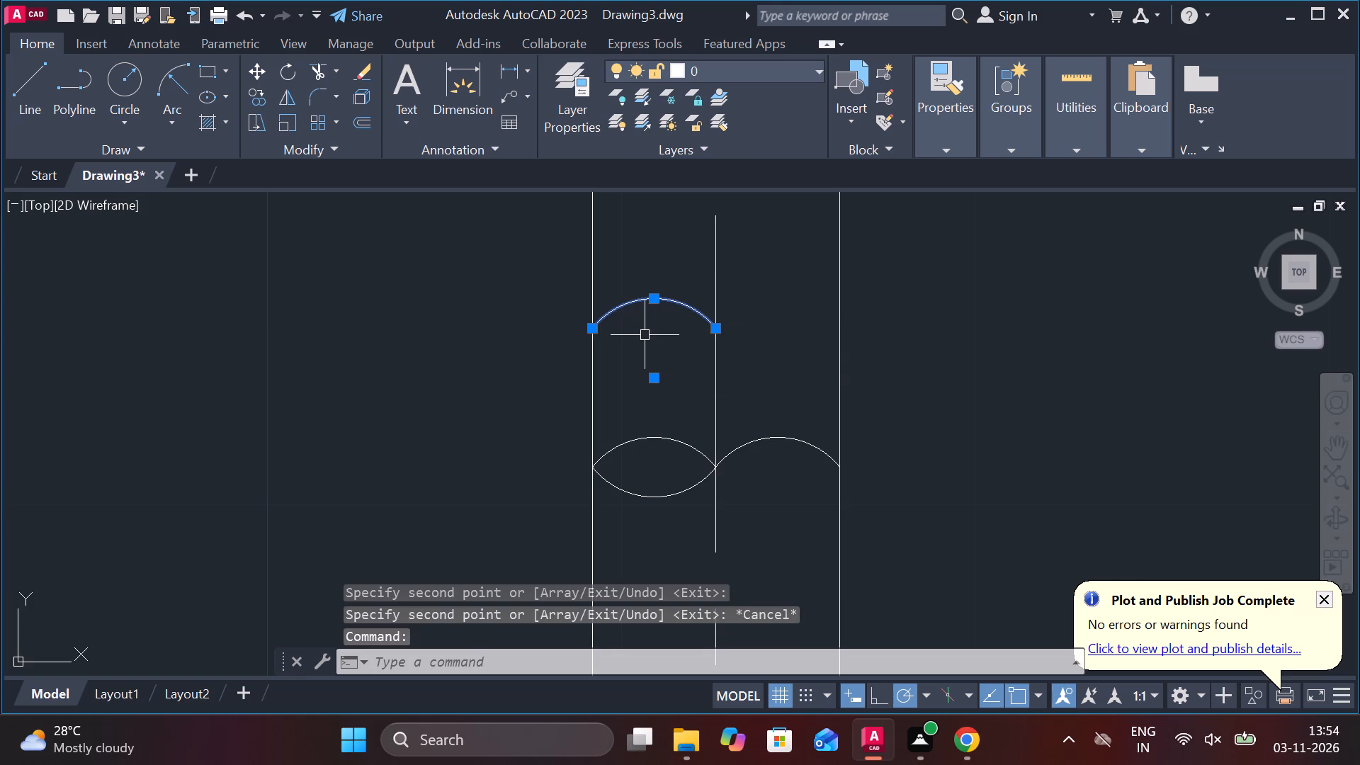
pyautogui.write('mi')
pyautogui.press('Return')
pyautogui.press('\\')
pyautogui.press('BackSpace')
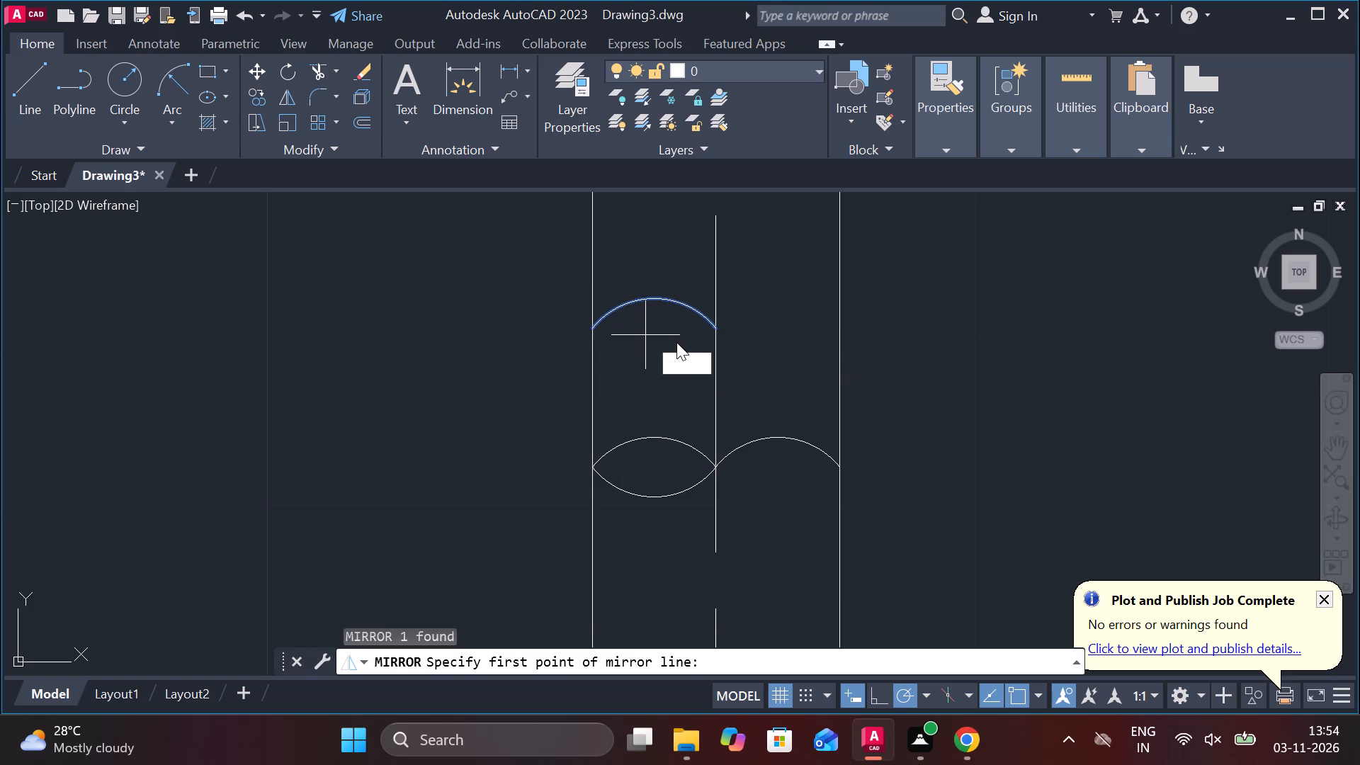
pyautogui.write('mi')
pyautogui.press('Return')
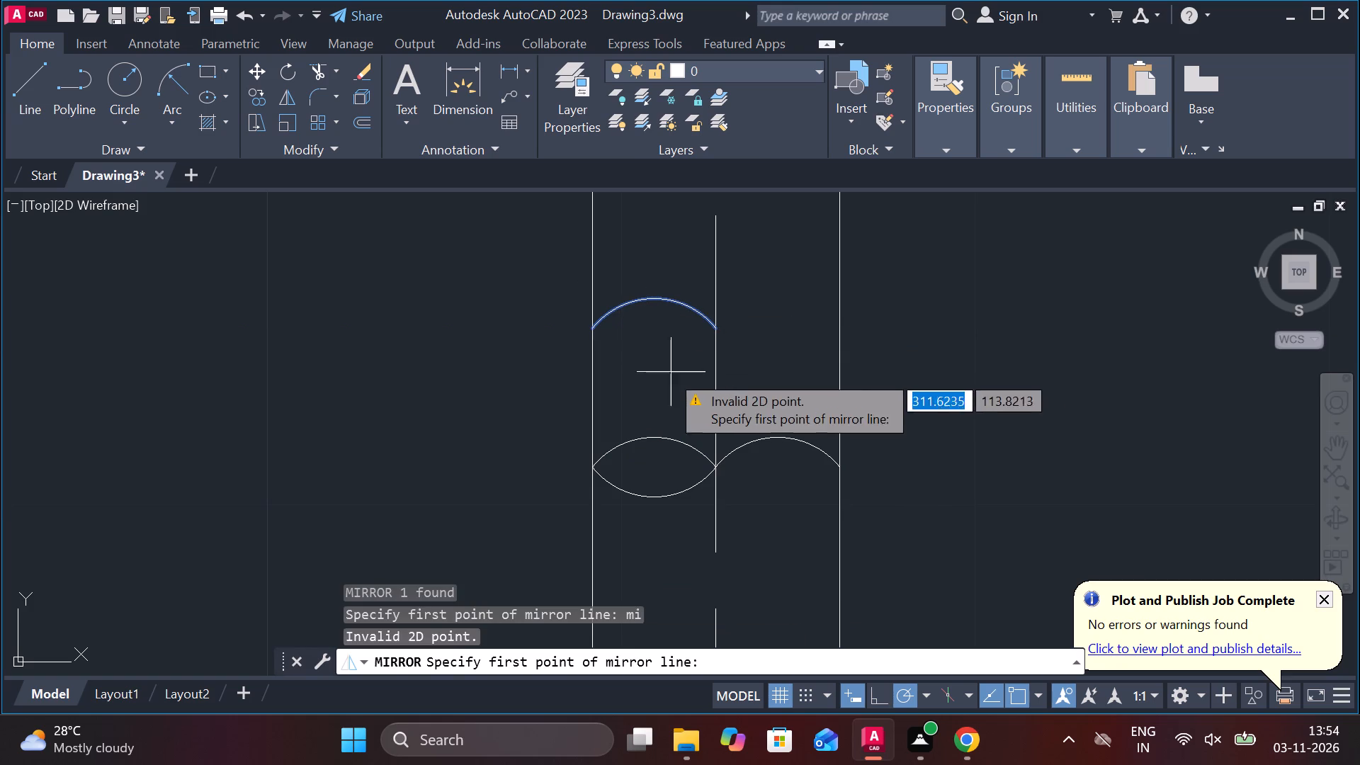
pyautogui.click(593, 328)
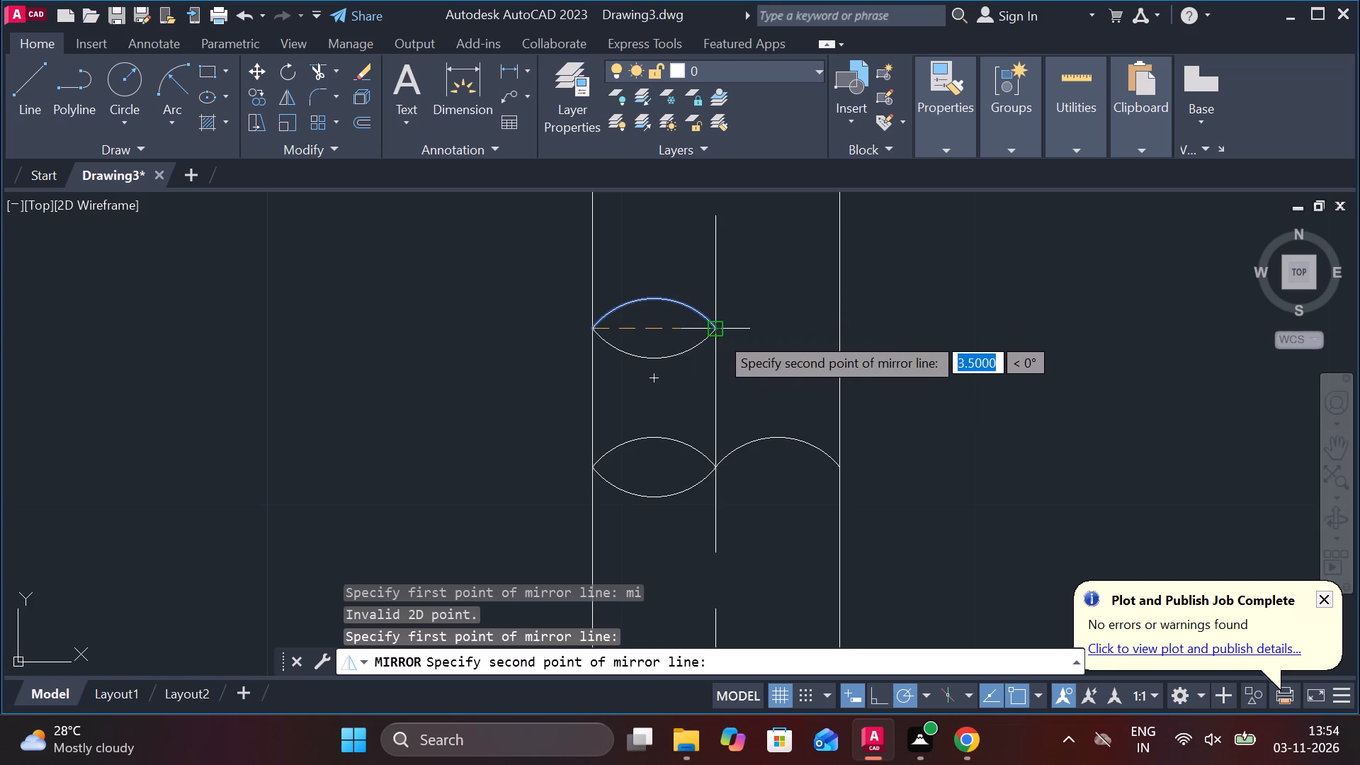
pyautogui.click(718, 334)
pyautogui.moveTo(771, 419); pyautogui.dragTo(718, 334)
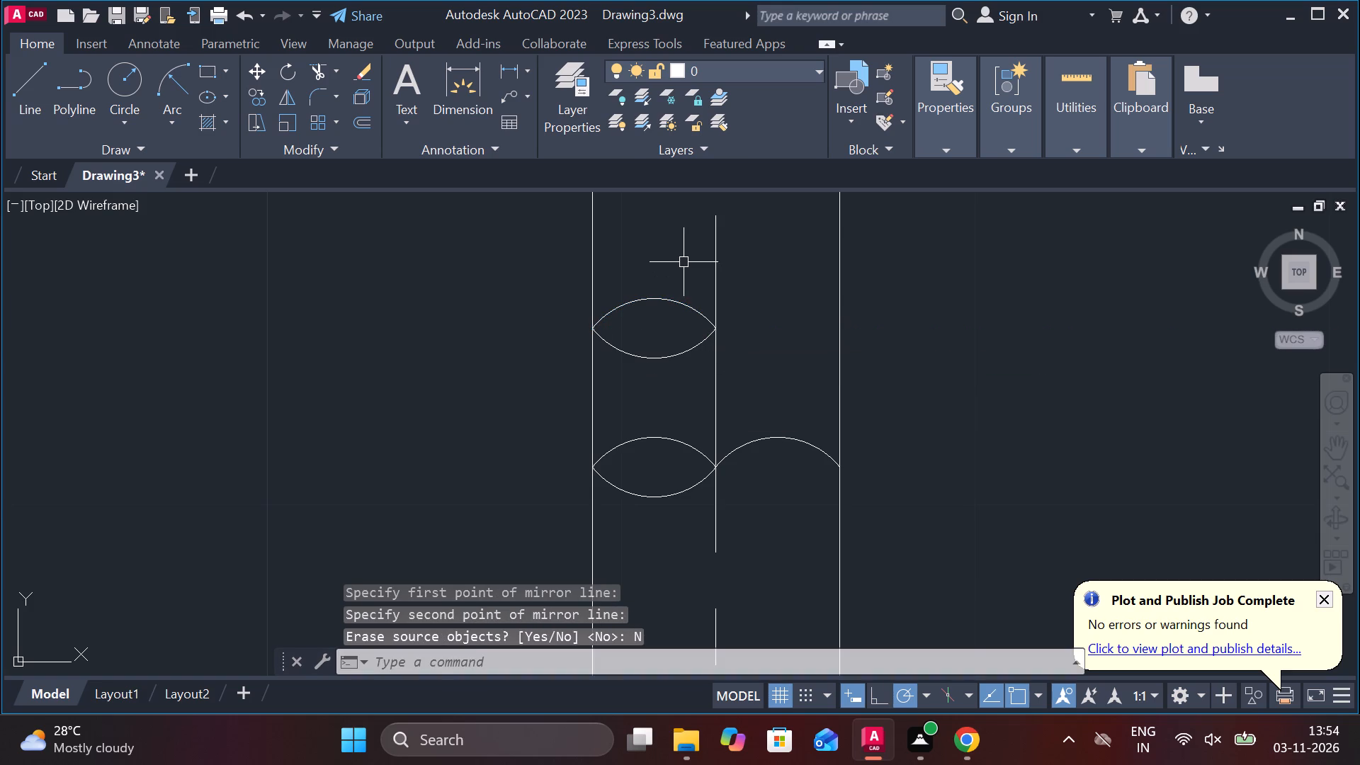
# Copy both arcs of the raised lens shape 3.5 across to the shank's right half.
pyautogui.click(676, 305)
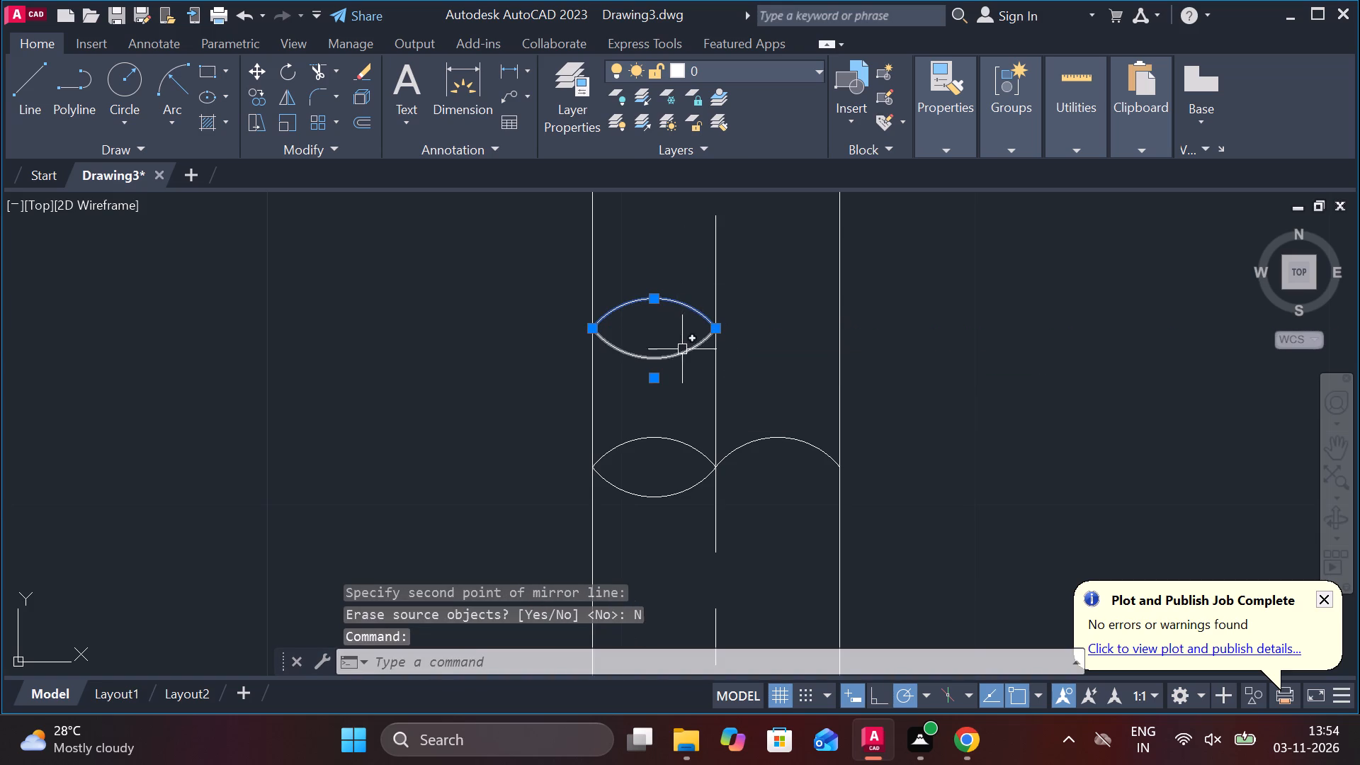
pyautogui.click(682, 351)
pyautogui.write('co')
pyautogui.press('Return')
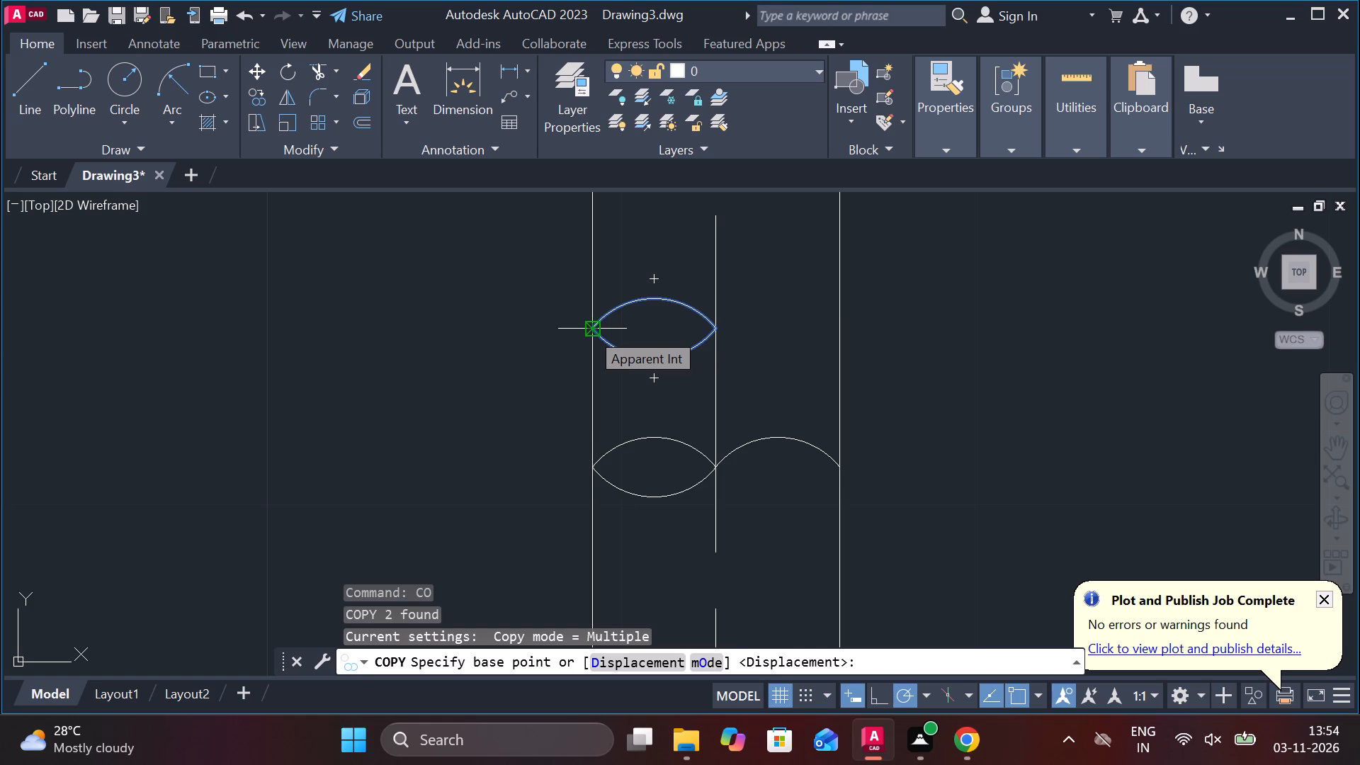
pyautogui.click(727, 335)
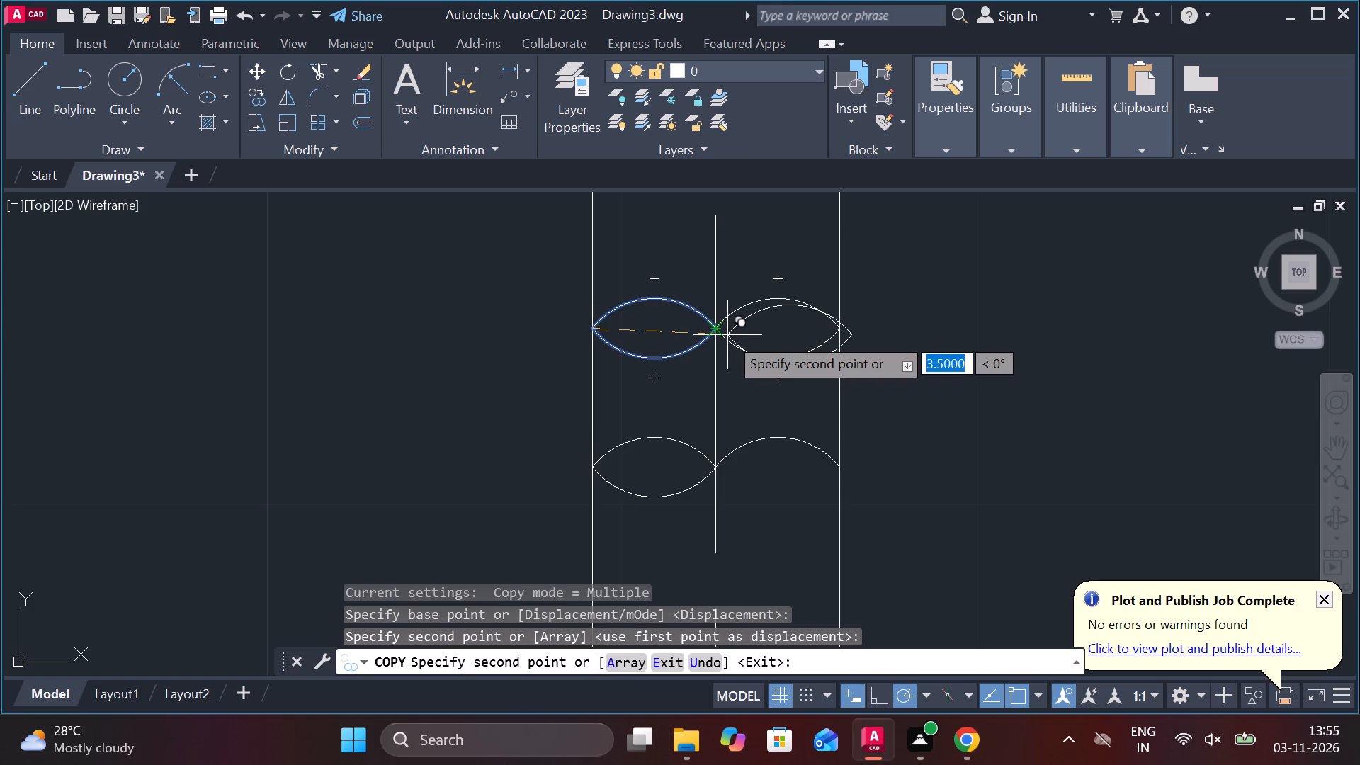
pyautogui.press('Escape')
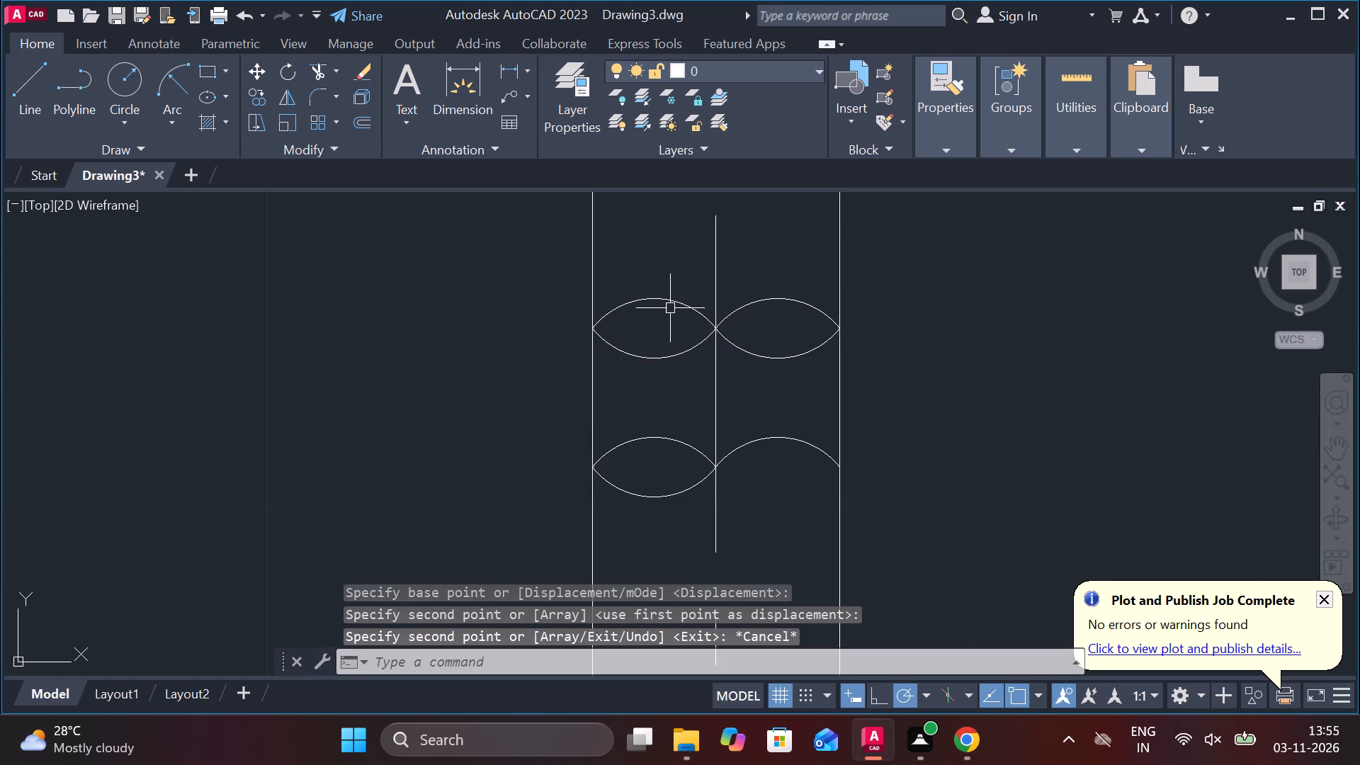
# Erase the upper arc of the raised left lens shape.
pyautogui.click(670, 299)
pyautogui.write('e')
pyautogui.press('space')
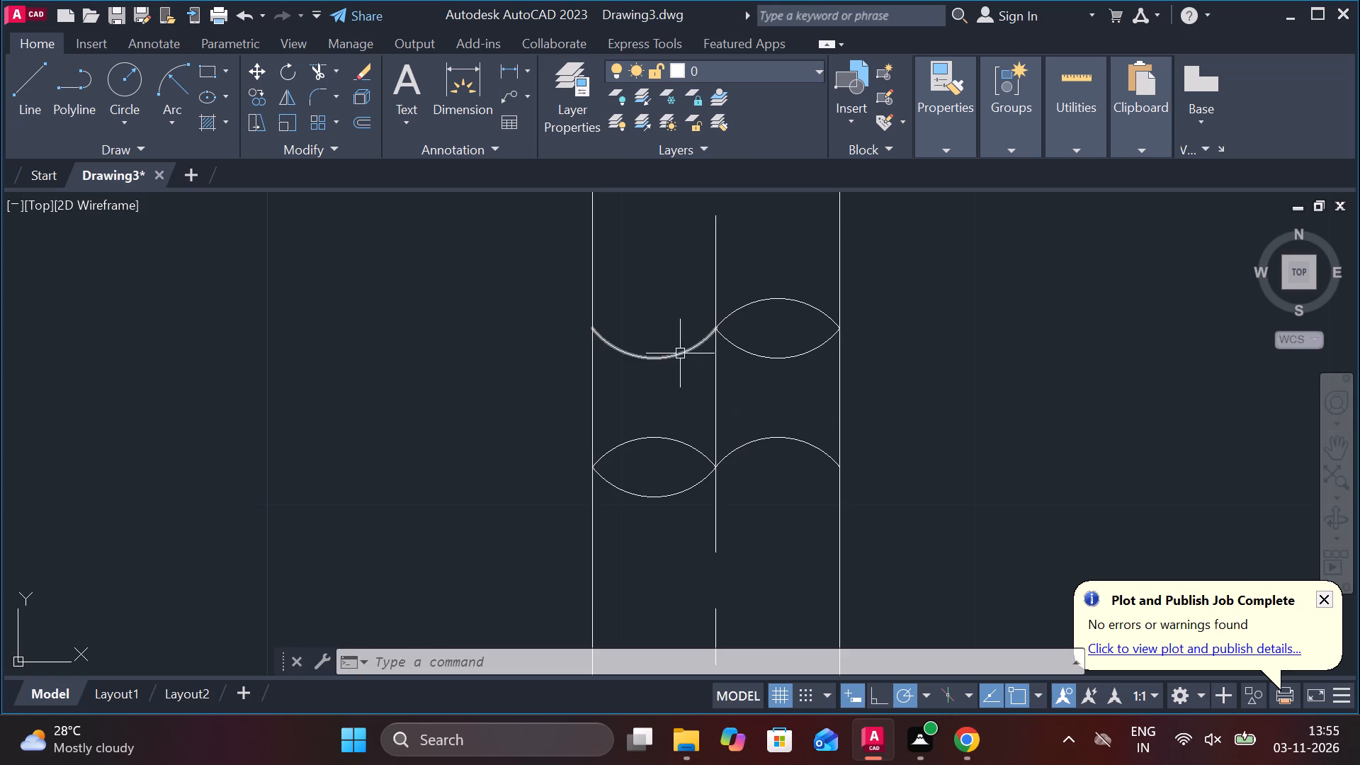
pyautogui.press('Escape')
# Mirror the remaining raised left arc across the line joining its endpoints, erasing the source arc.
pyautogui.click(657, 355)
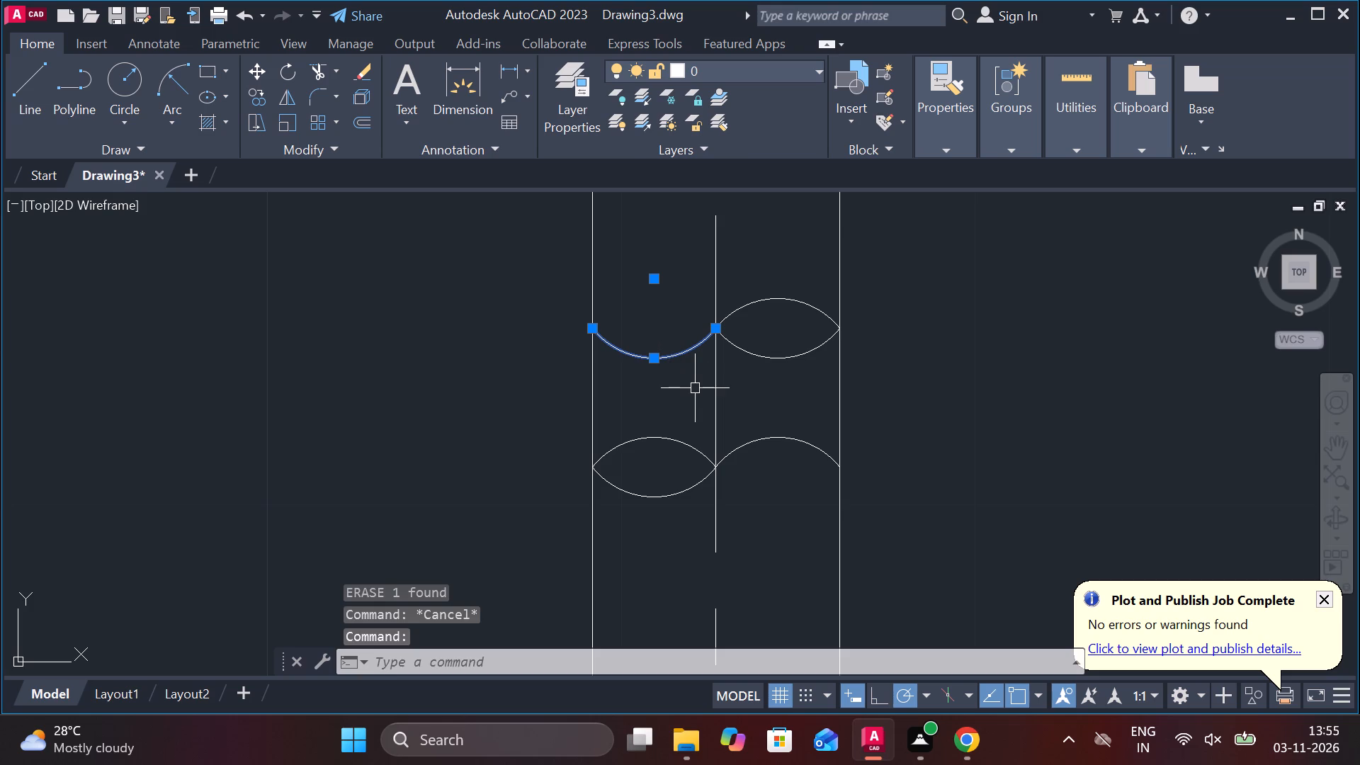
pyautogui.write('mi')
pyautogui.press('Return')
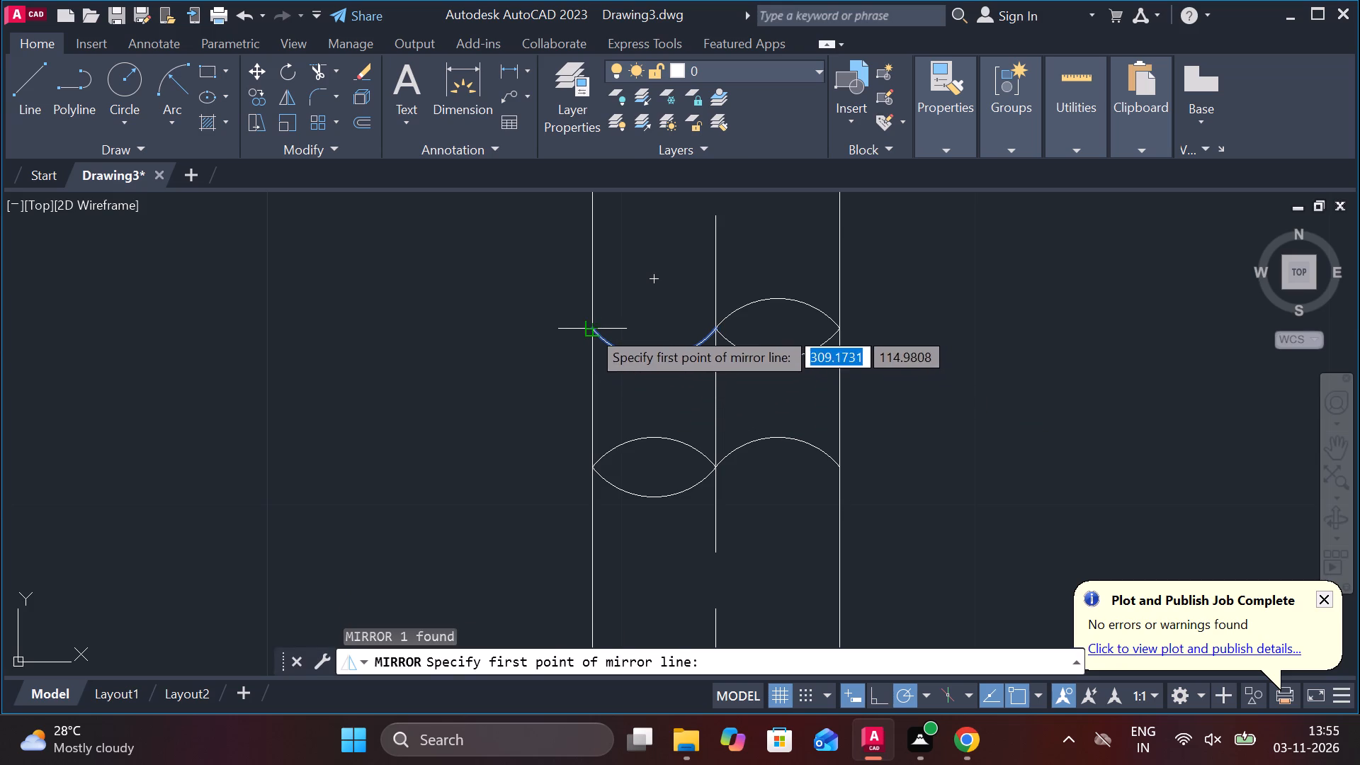
pyautogui.click(590, 329)
pyautogui.click(720, 326)
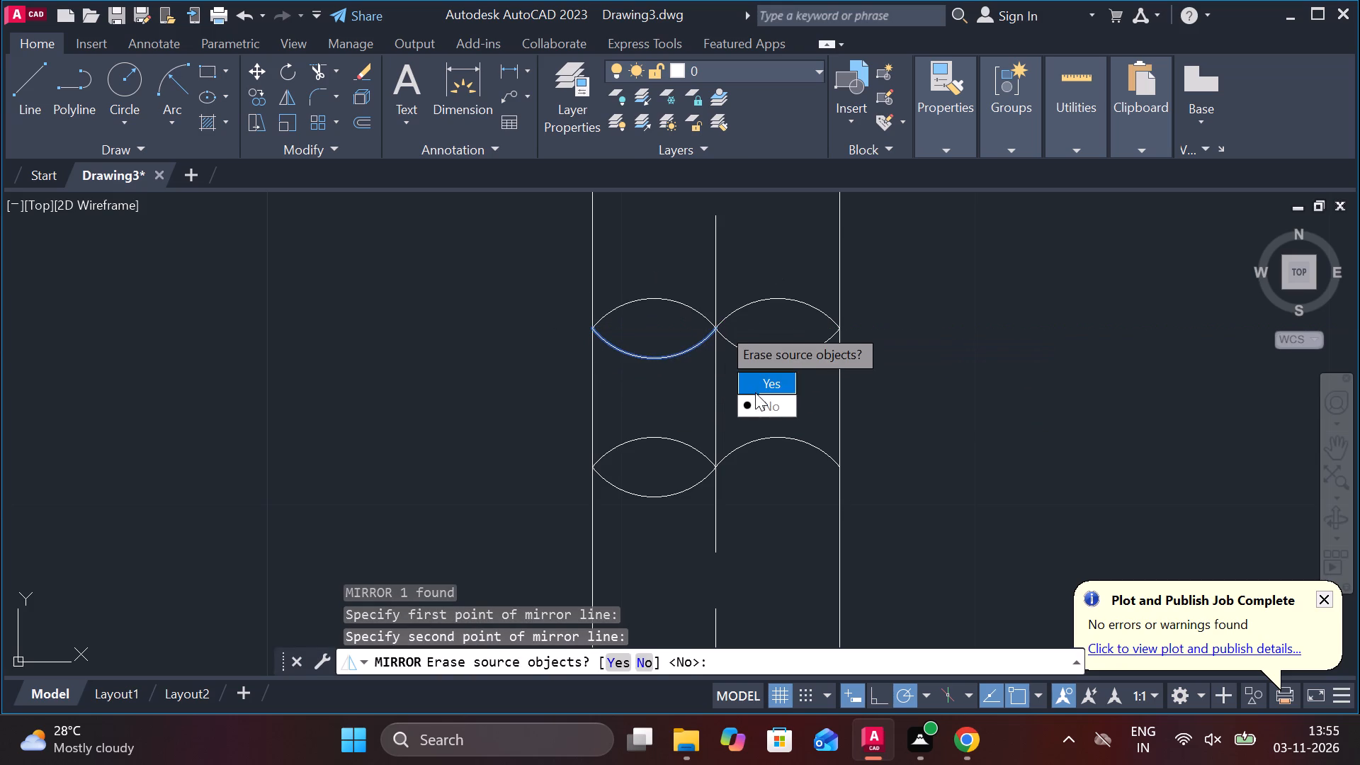
pyautogui.moveTo(765, 384); pyautogui.dragTo(720, 326)
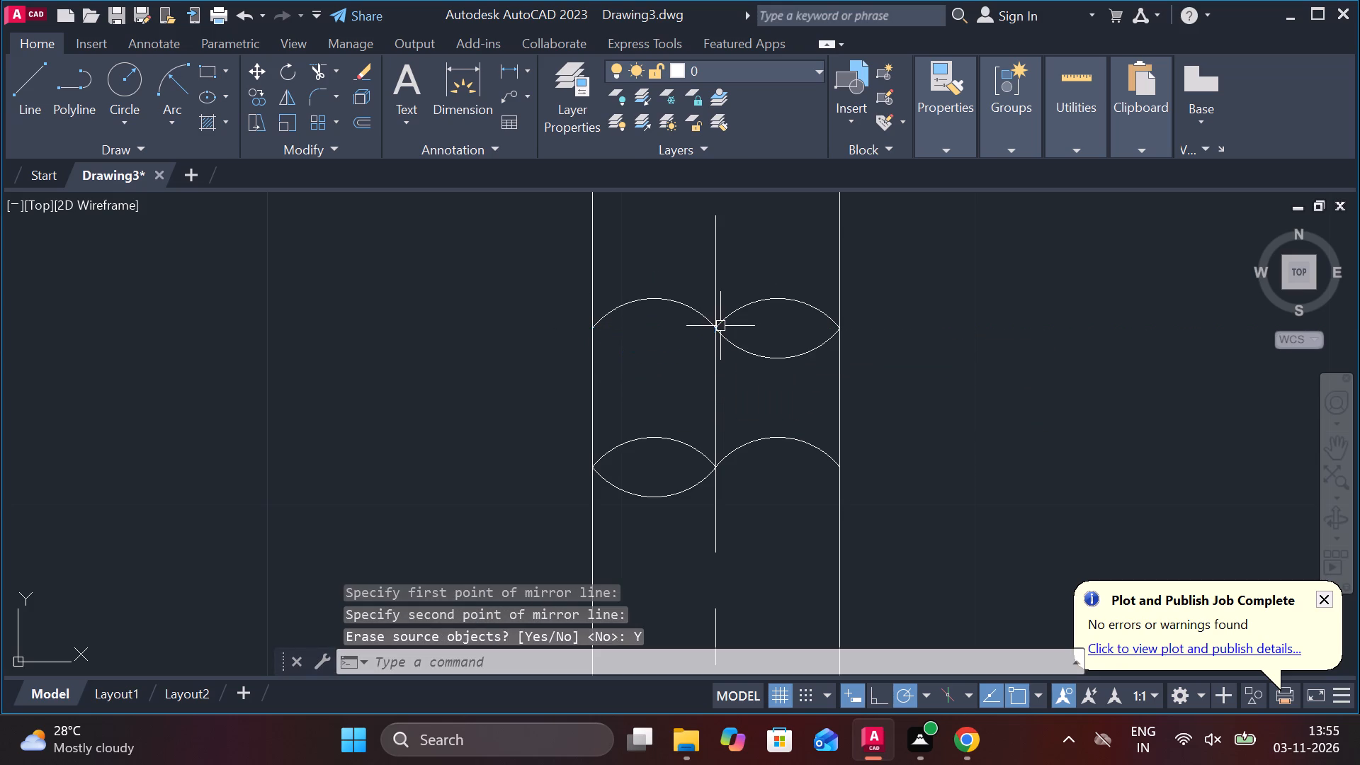
# Erase the upward-bulging arc in the lower row on the shank's right half.
pyautogui.click(746, 440)
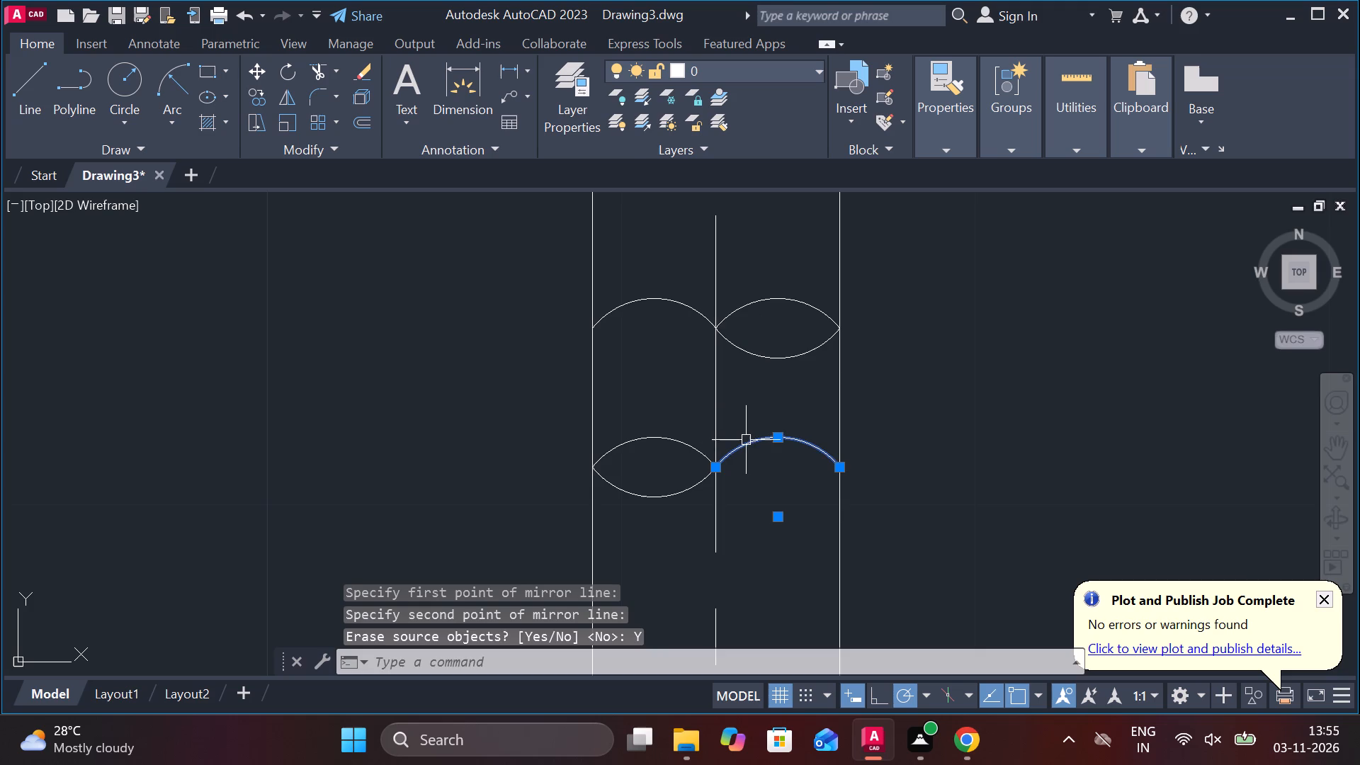
pyautogui.write('e')
pyautogui.press('space')
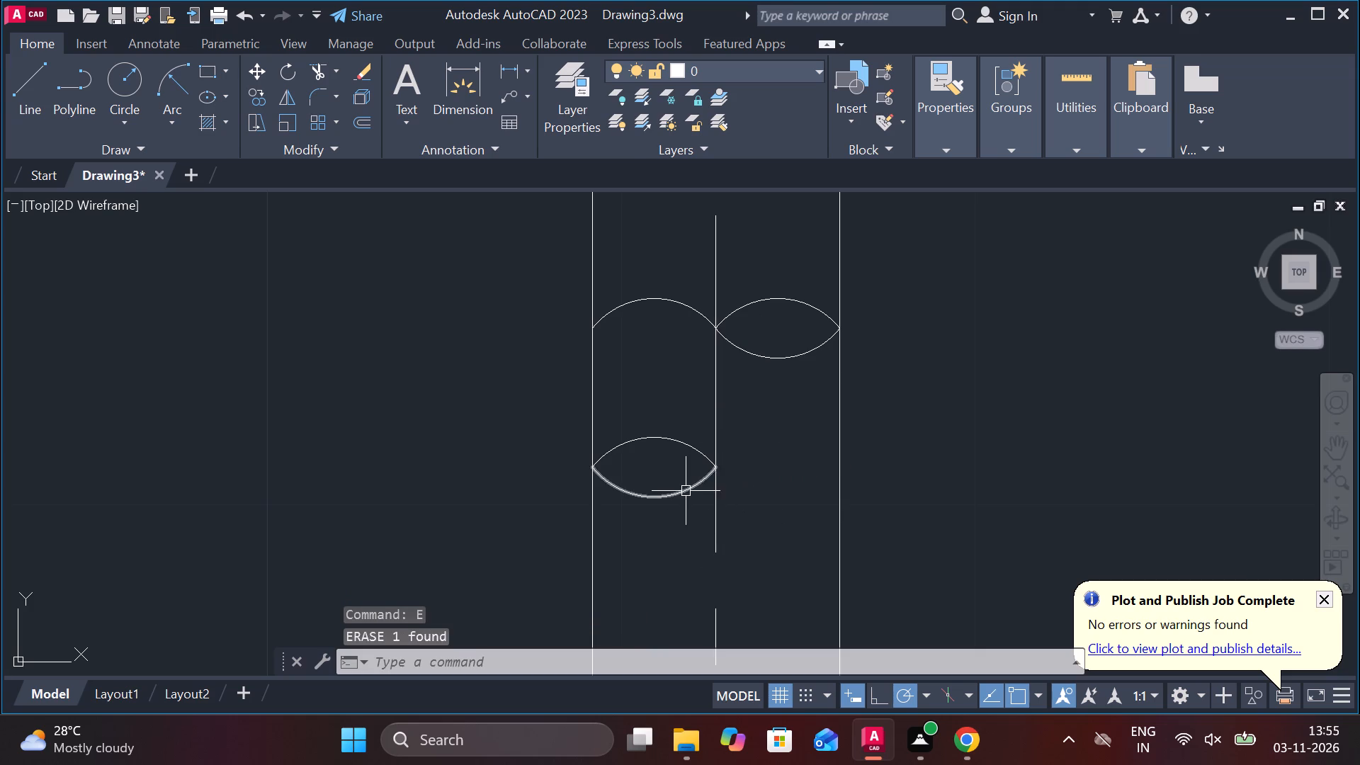
# Copy the bottom arc of the lower left lens shape 3.5 across to the shank's right half.
pyautogui.click(686, 491)
pyautogui.press('x')
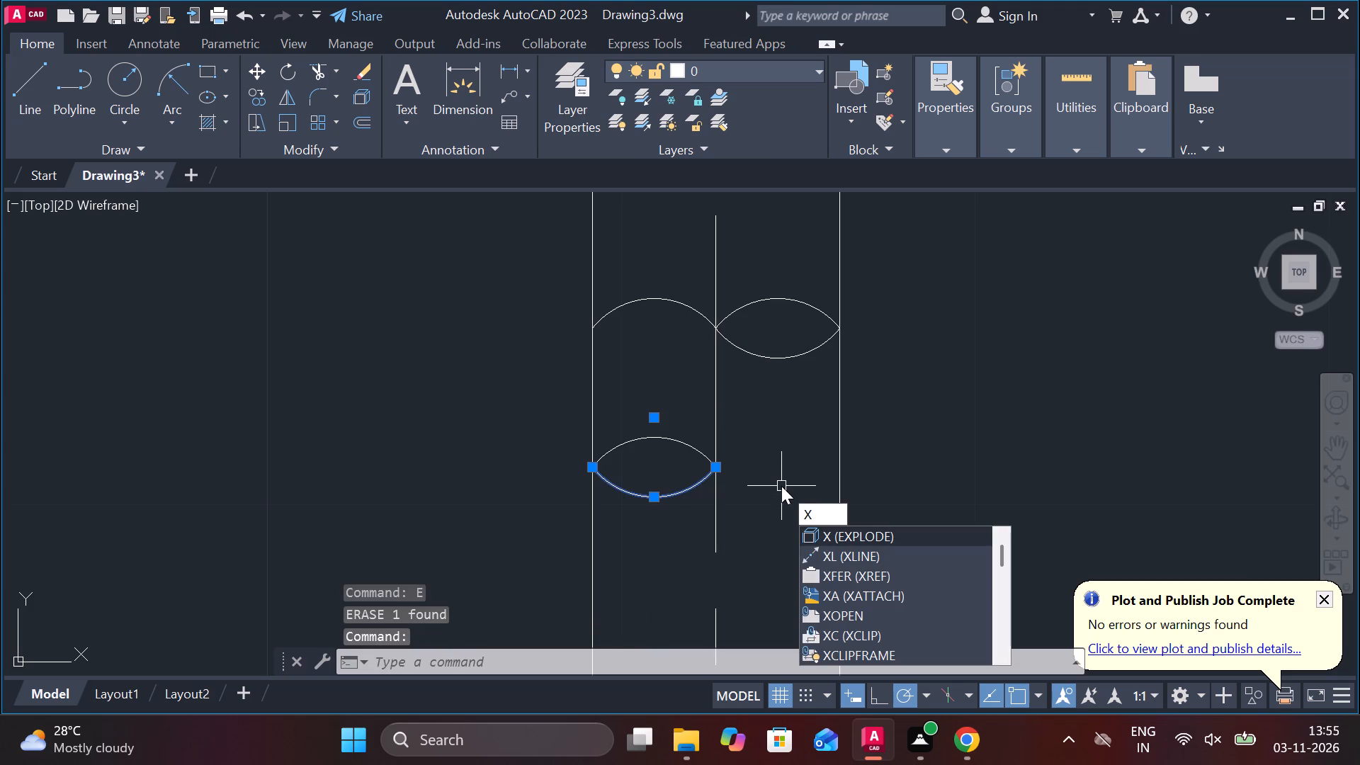
pyautogui.press('BackSpace')
pyautogui.press('c')
pyautogui.press('o')
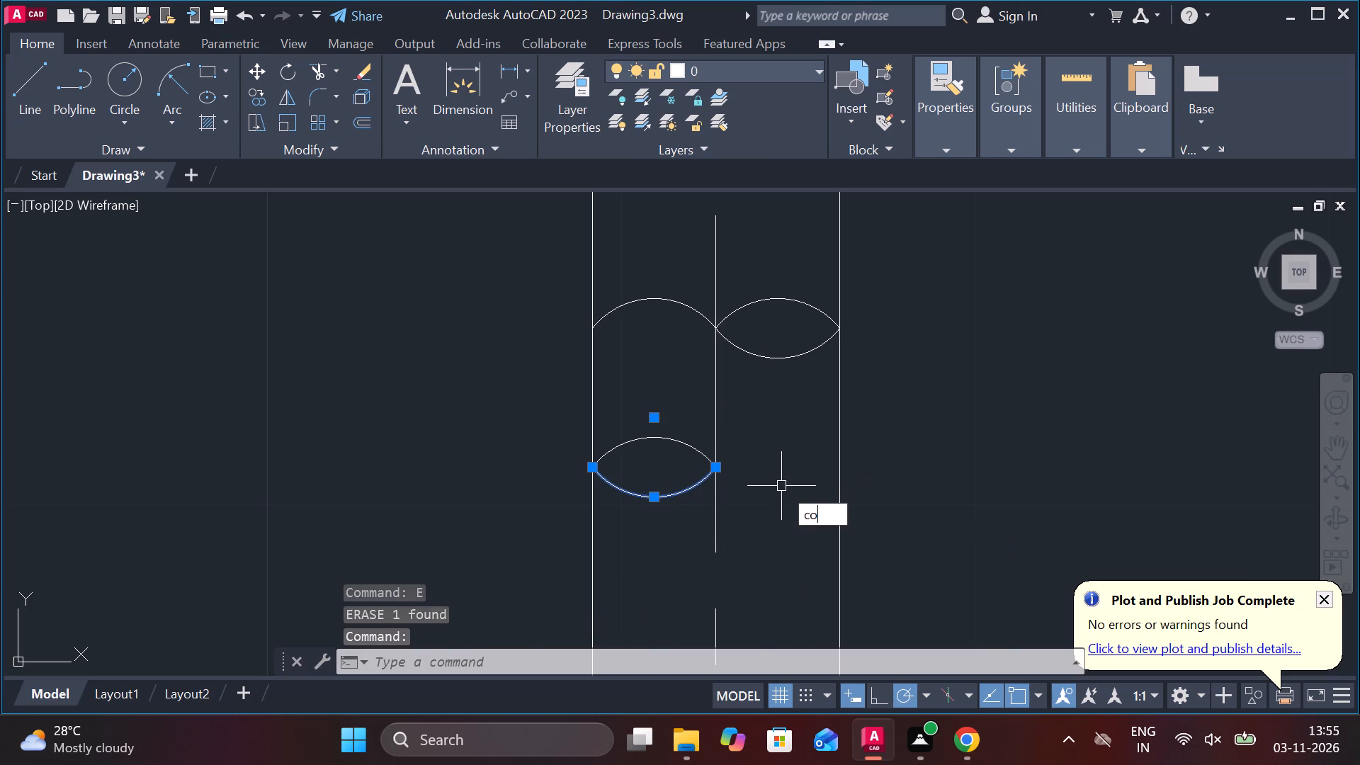
pyautogui.press('Return')
pyautogui.click(715, 473)
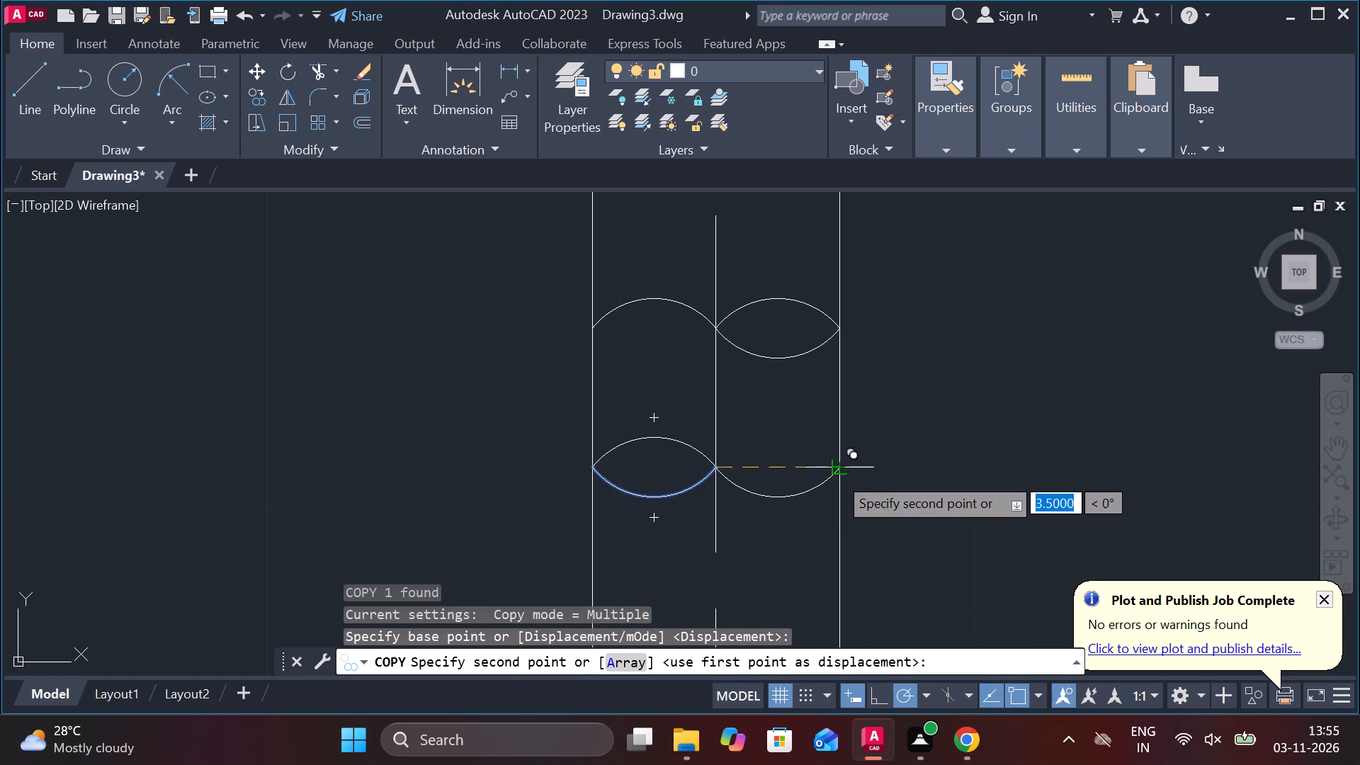
pyautogui.click(837, 475)
pyautogui.press('Escape')
# Trim both long sides of the shank between the two rows of break arcs.
pyautogui.scroll(-2, 944, 447)
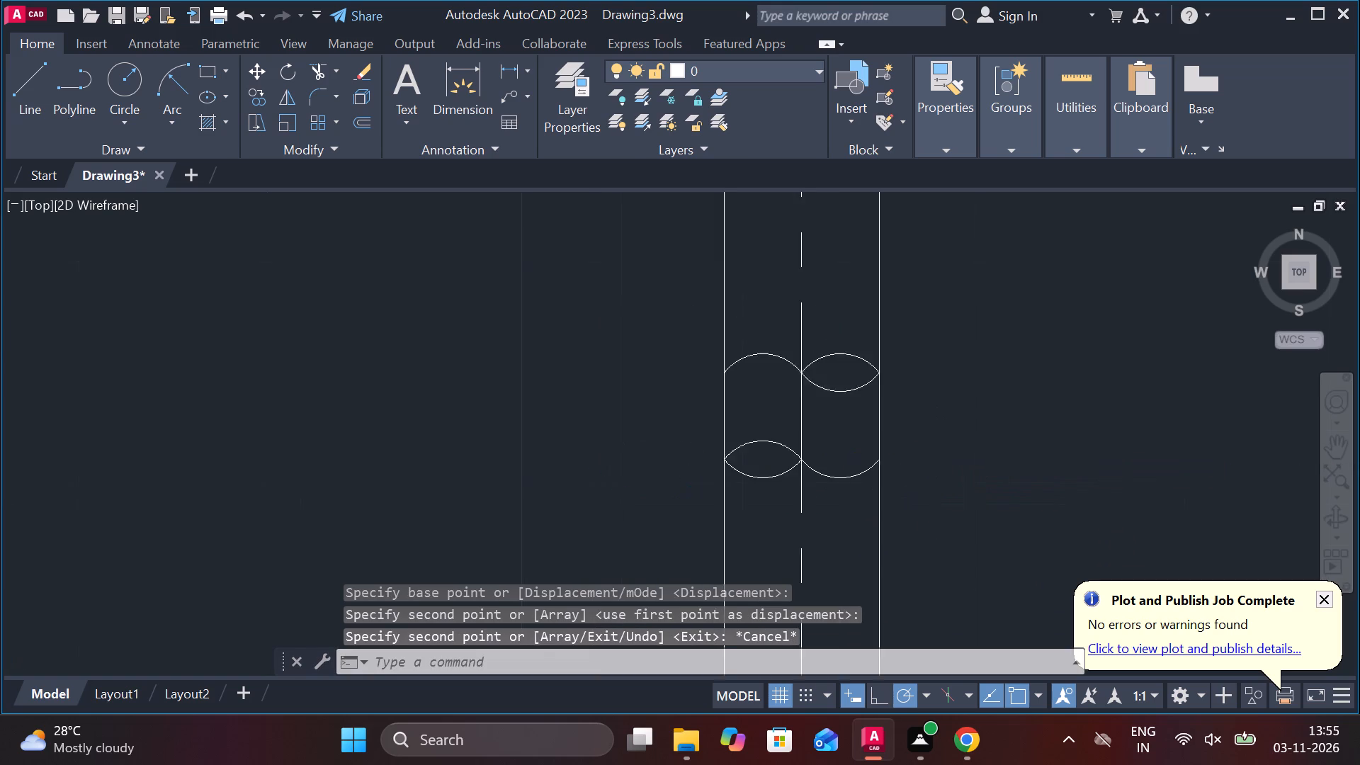
pyautogui.scroll(2, 951, 399)
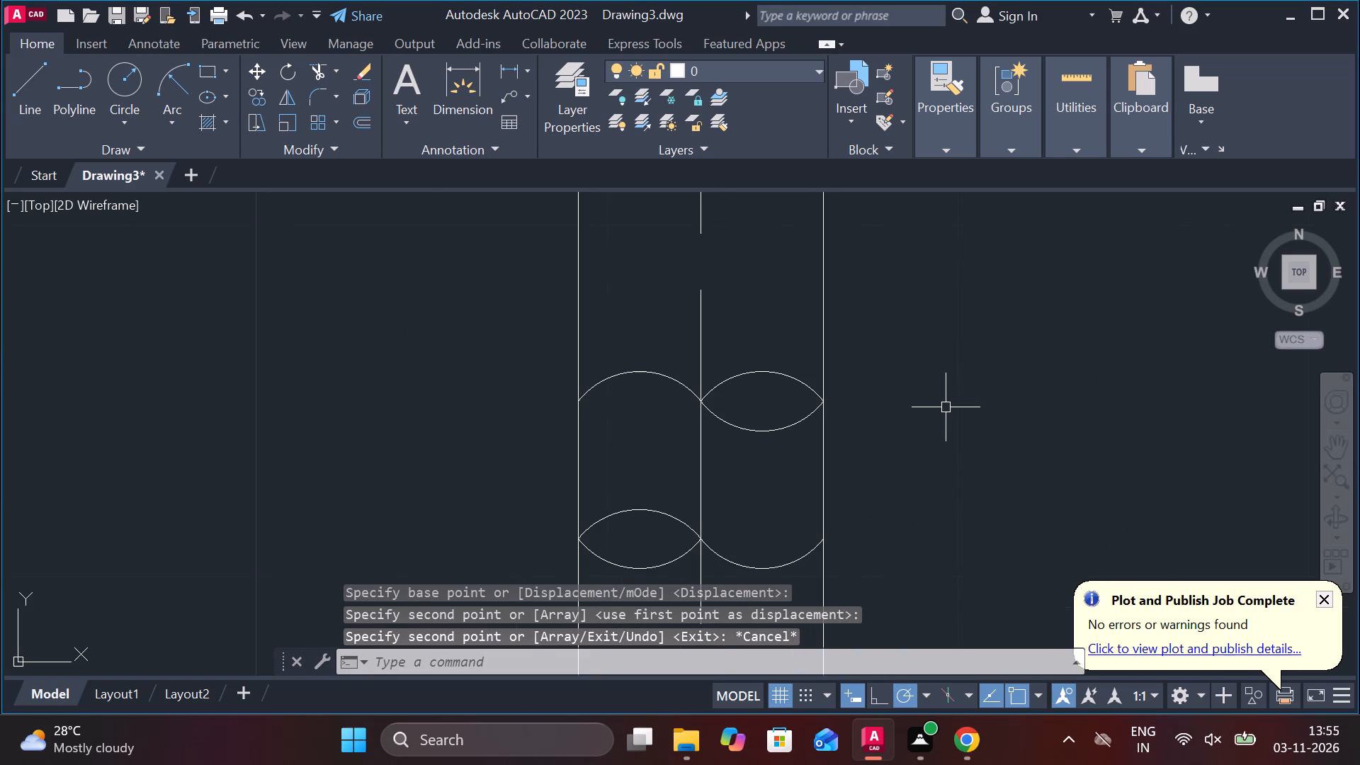
pyautogui.write('tr')
pyautogui.press('space')
pyautogui.click(880, 453)
pyautogui.click(783, 472)
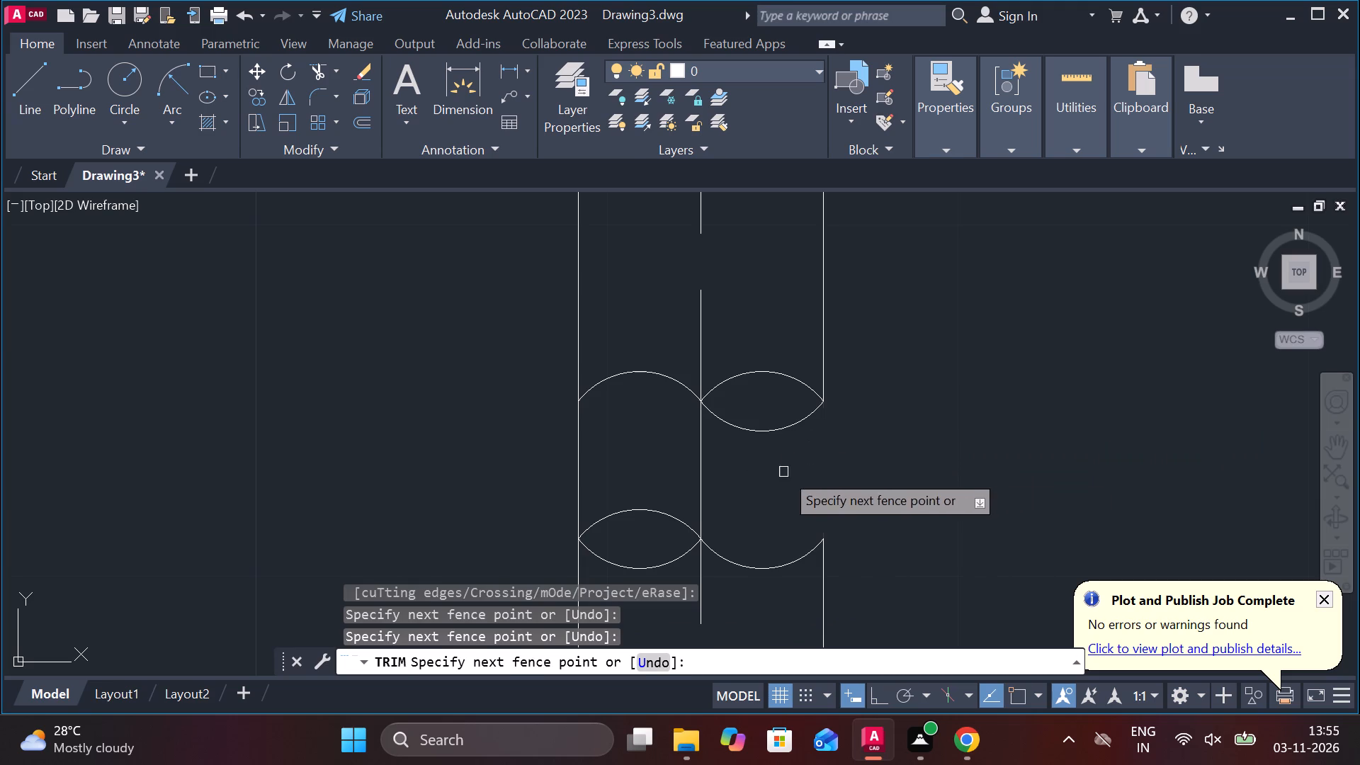
pyautogui.click(668, 458)
pyautogui.click(516, 453)
pyautogui.click(732, 450)
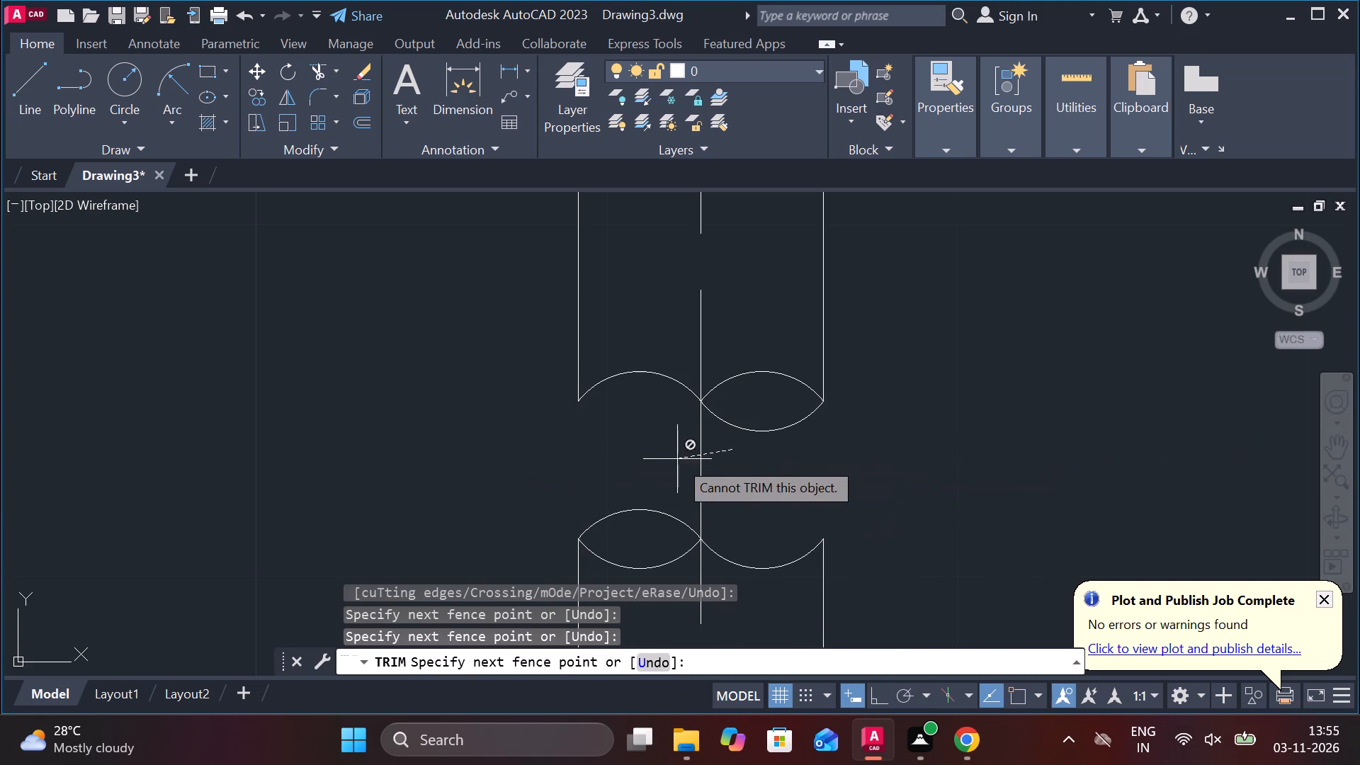
pyautogui.press('Escape')
# Hatch the upper lens shape on the shank's right half with the ANSI31 pattern at scale 0.1.
pyautogui.scroll(-1, 946, 446)
pyautogui.moveTo(983, 443); pyautogui.dragTo(864, 409, button='middle')
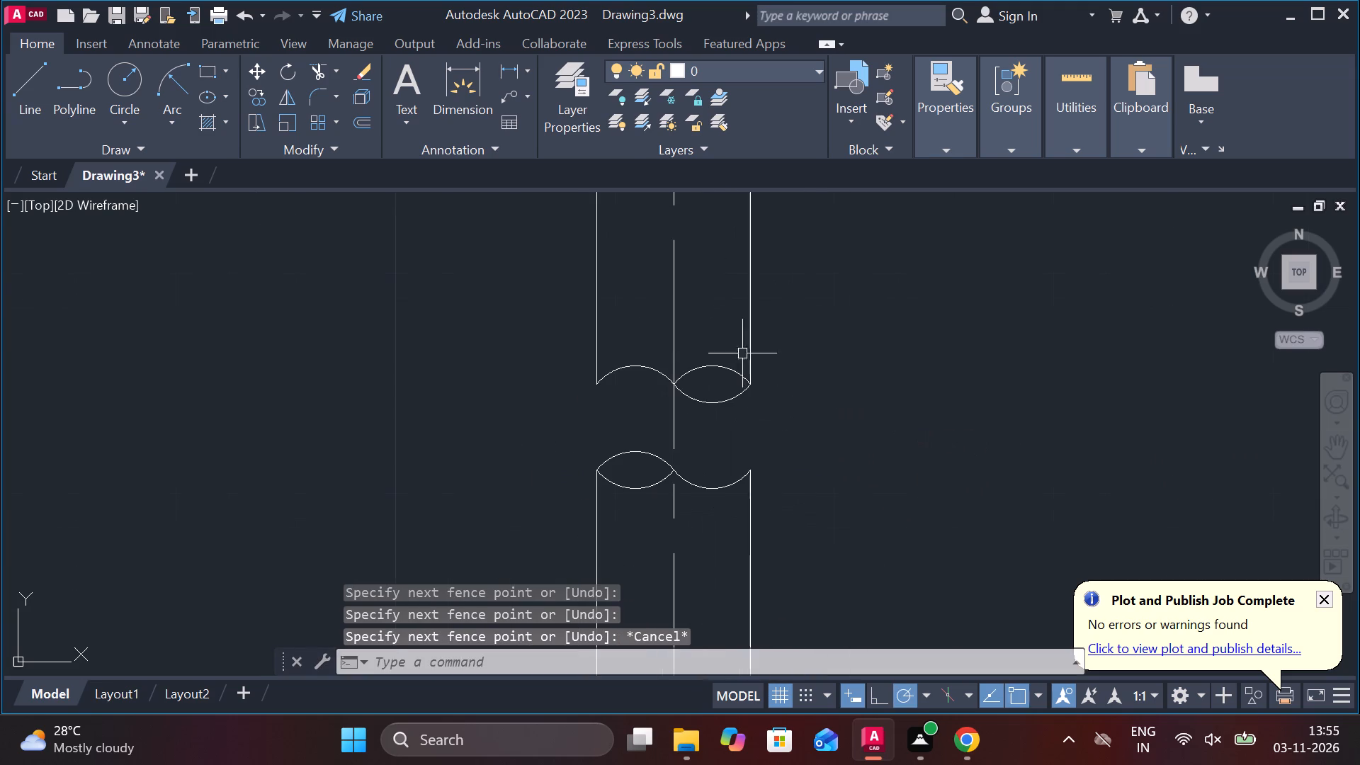
pyautogui.click(205, 121)
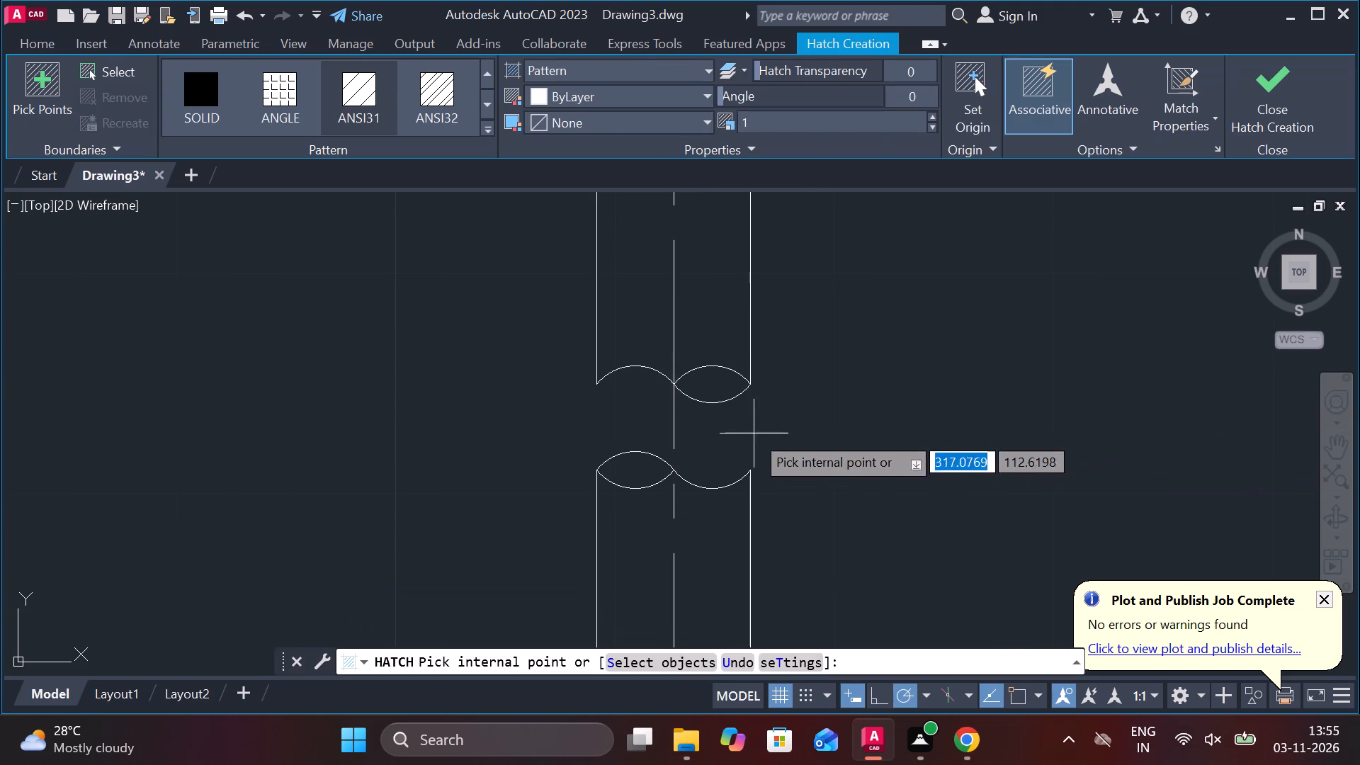
pyautogui.click(724, 389)
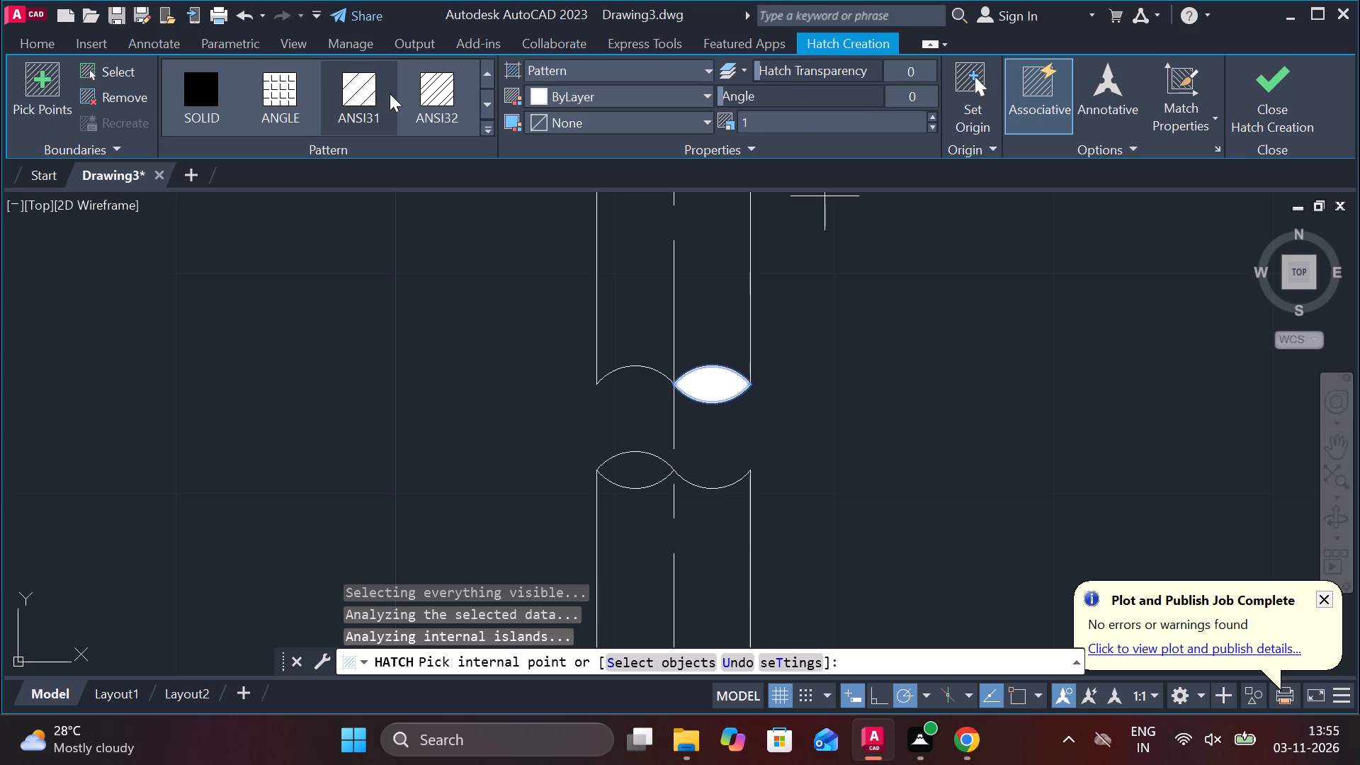
pyautogui.click(358, 90)
pyautogui.click(345, 79)
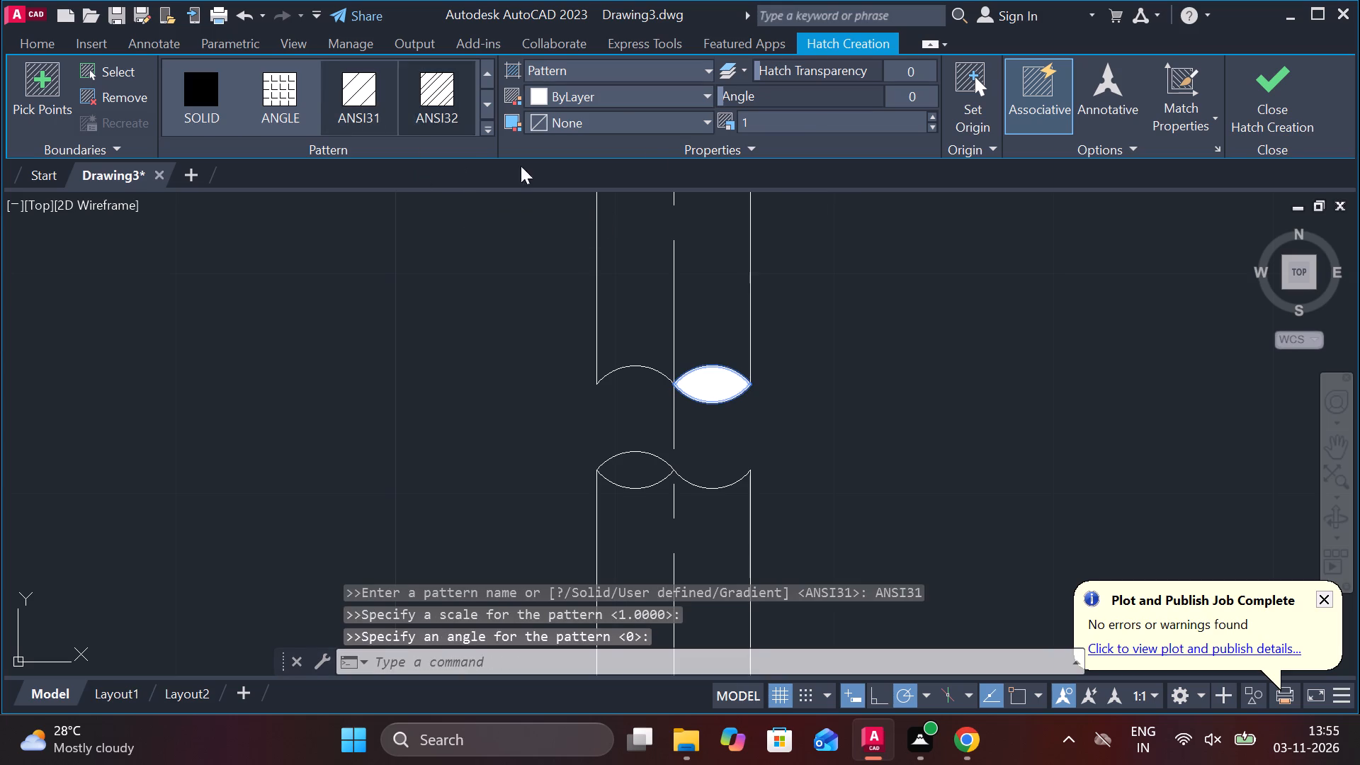
pyautogui.click(779, 118)
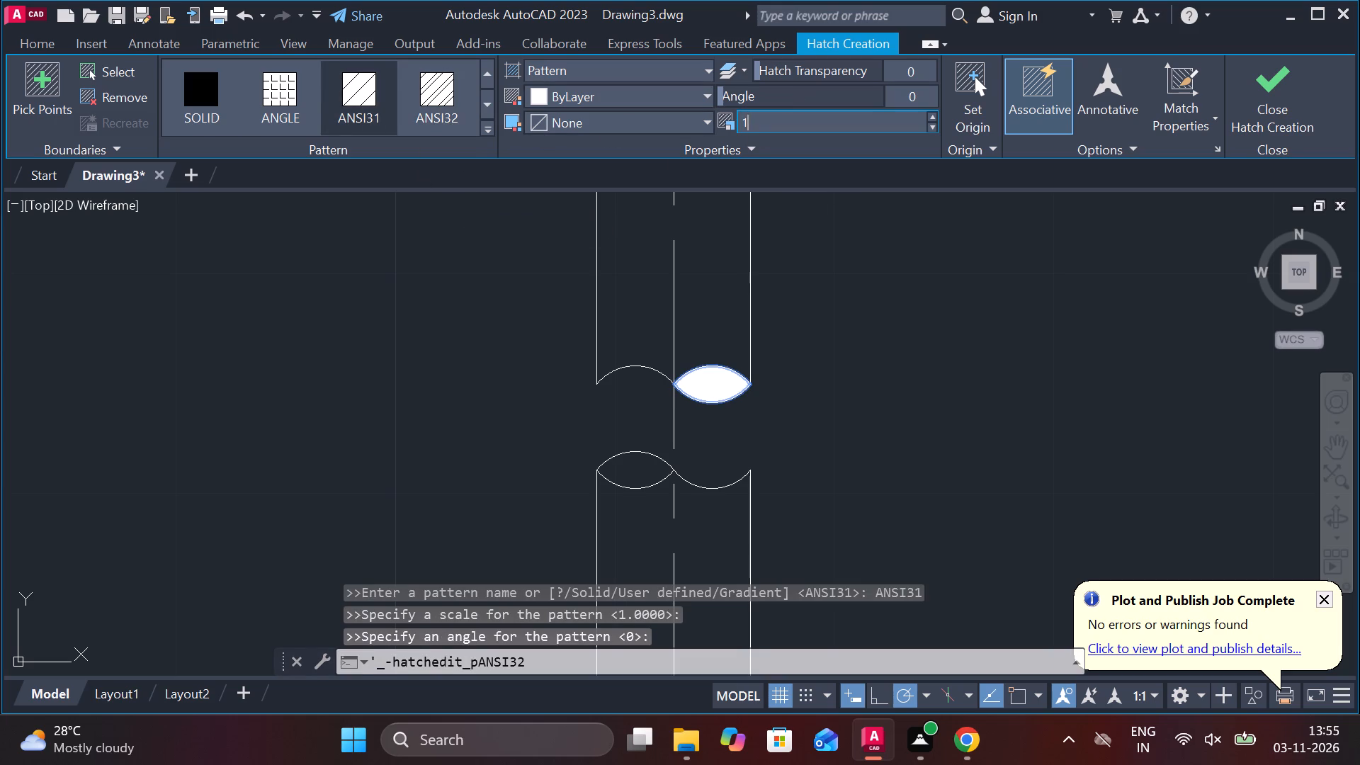
pyautogui.press('.')
pyautogui.press('1')
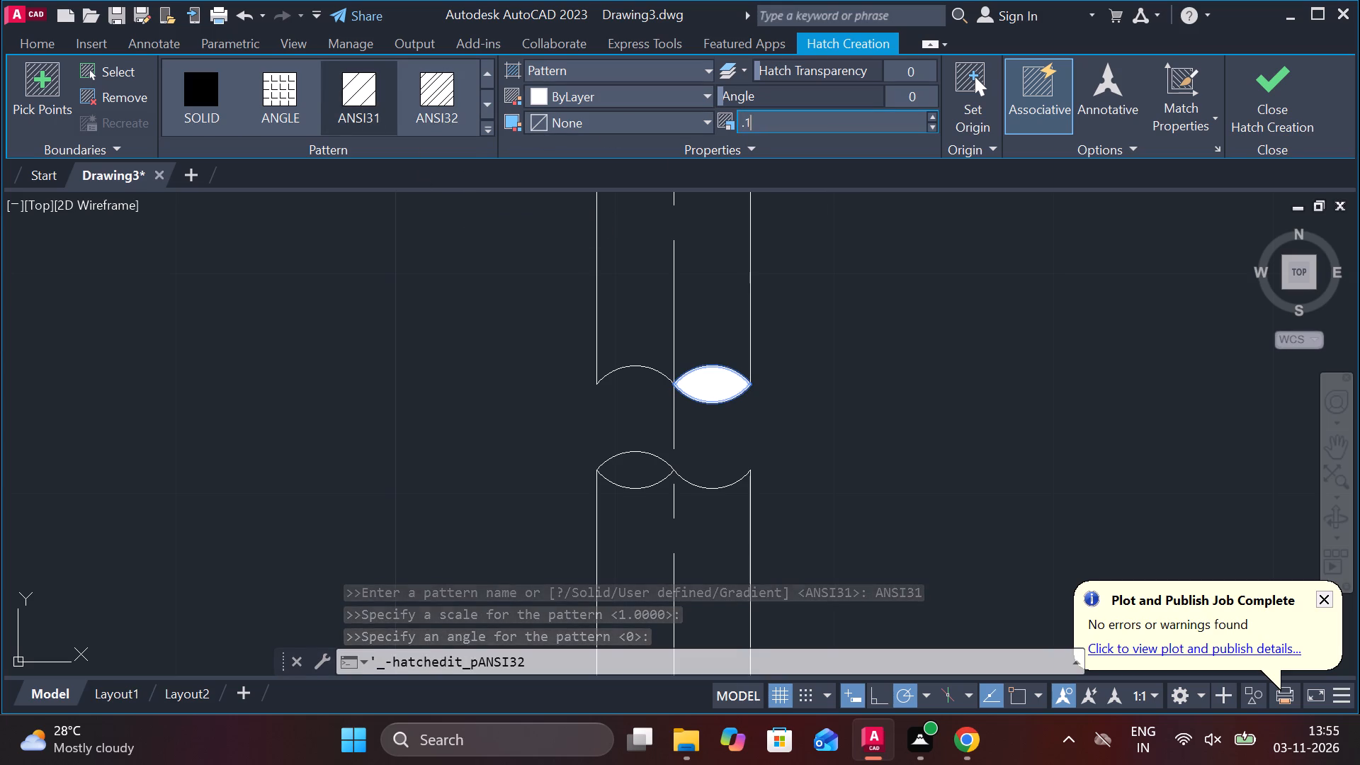
pyautogui.press('Return')
pyautogui.press('Return')
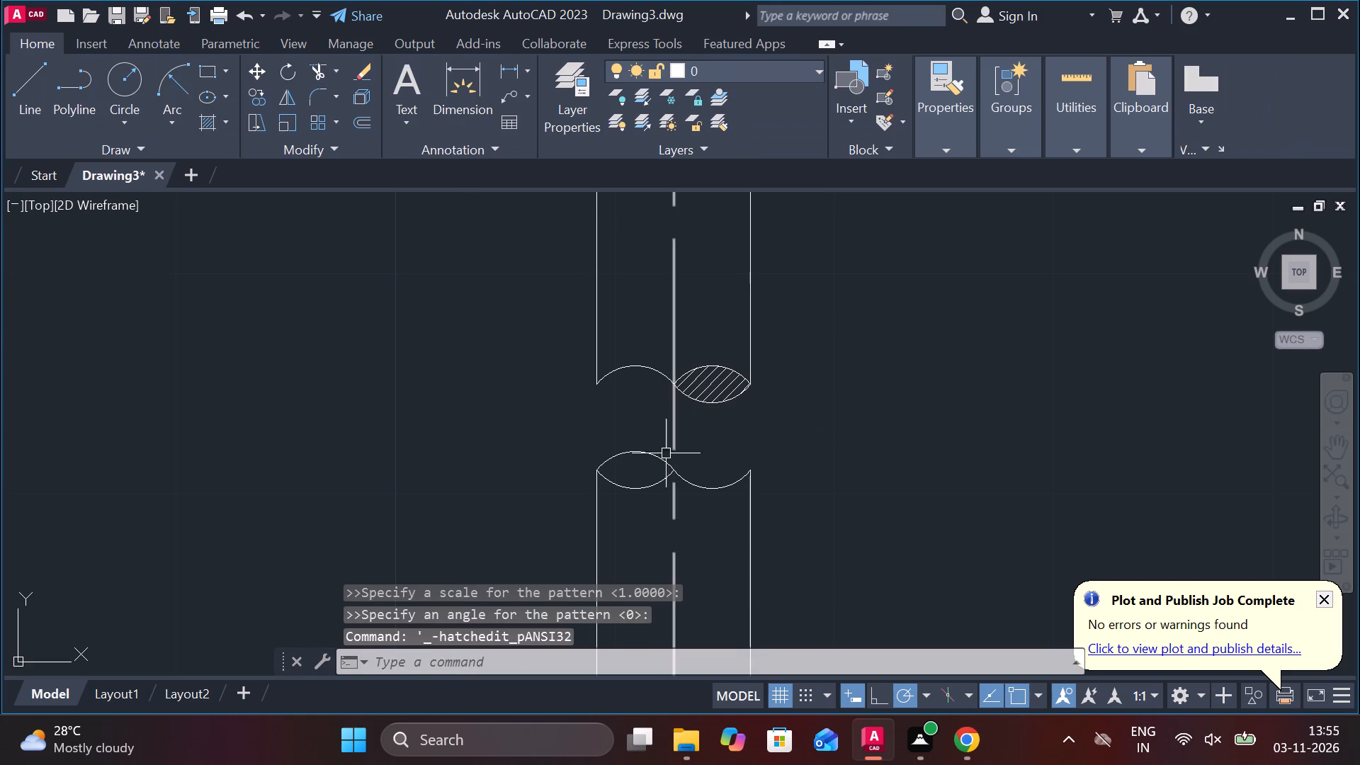
# Hatch the lower lens shape on the shank's left half with ANSI31 at scale 0.1.
pyautogui.click(207, 121)
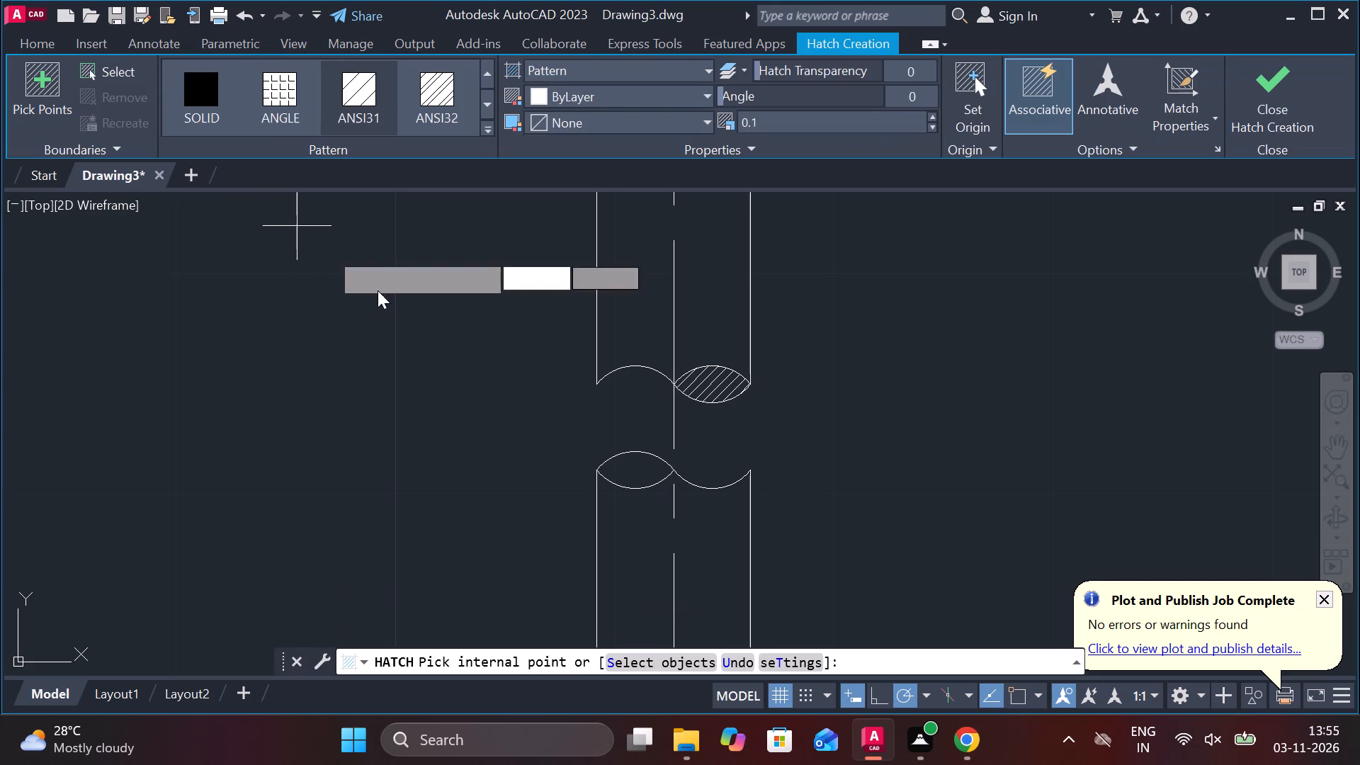
pyautogui.click(620, 467)
pyautogui.click(1271, 59)
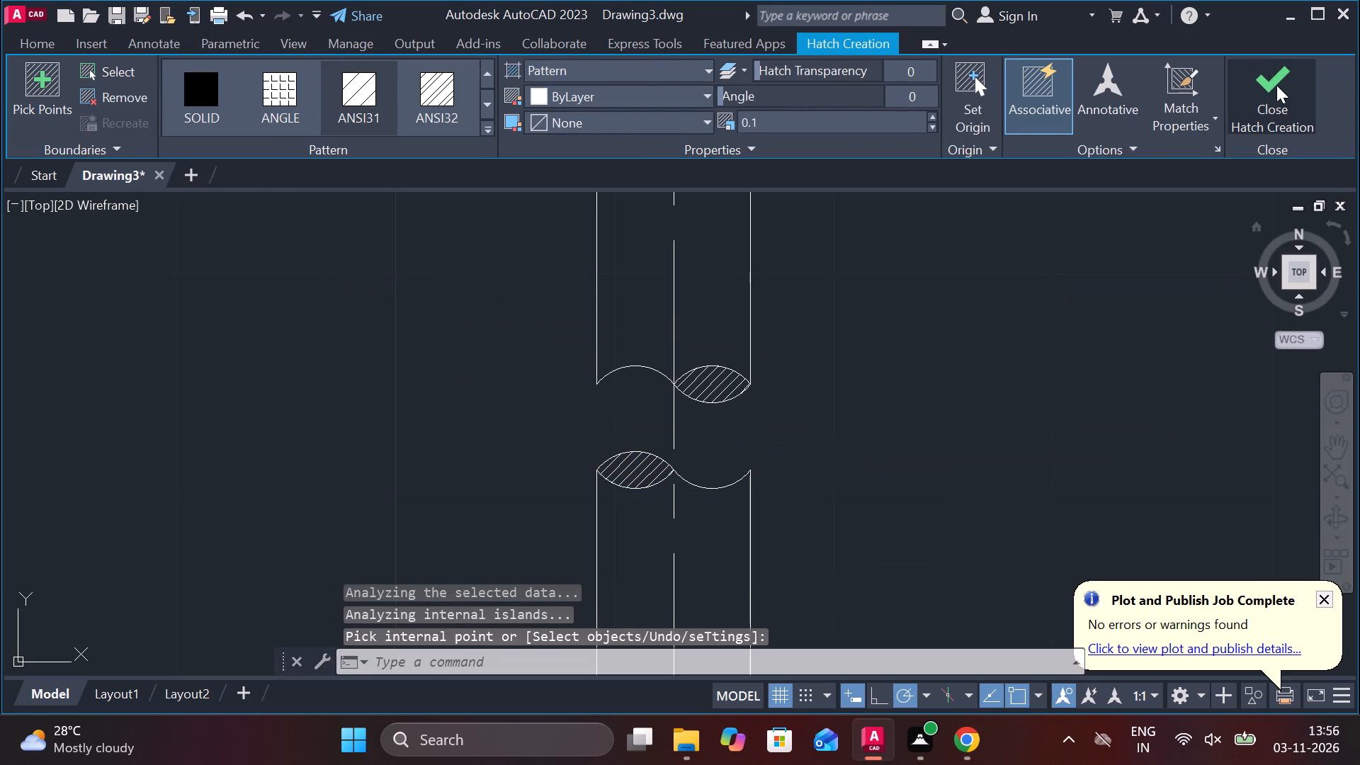
pyautogui.click(1276, 89)
# Draw a 14 diameter circle below the pin head, centred in line with the pin's axis.
pyautogui.scroll(-3, 1019, 297)
pyautogui.moveTo(1009, 317); pyautogui.dragTo(829, 369, button='middle')
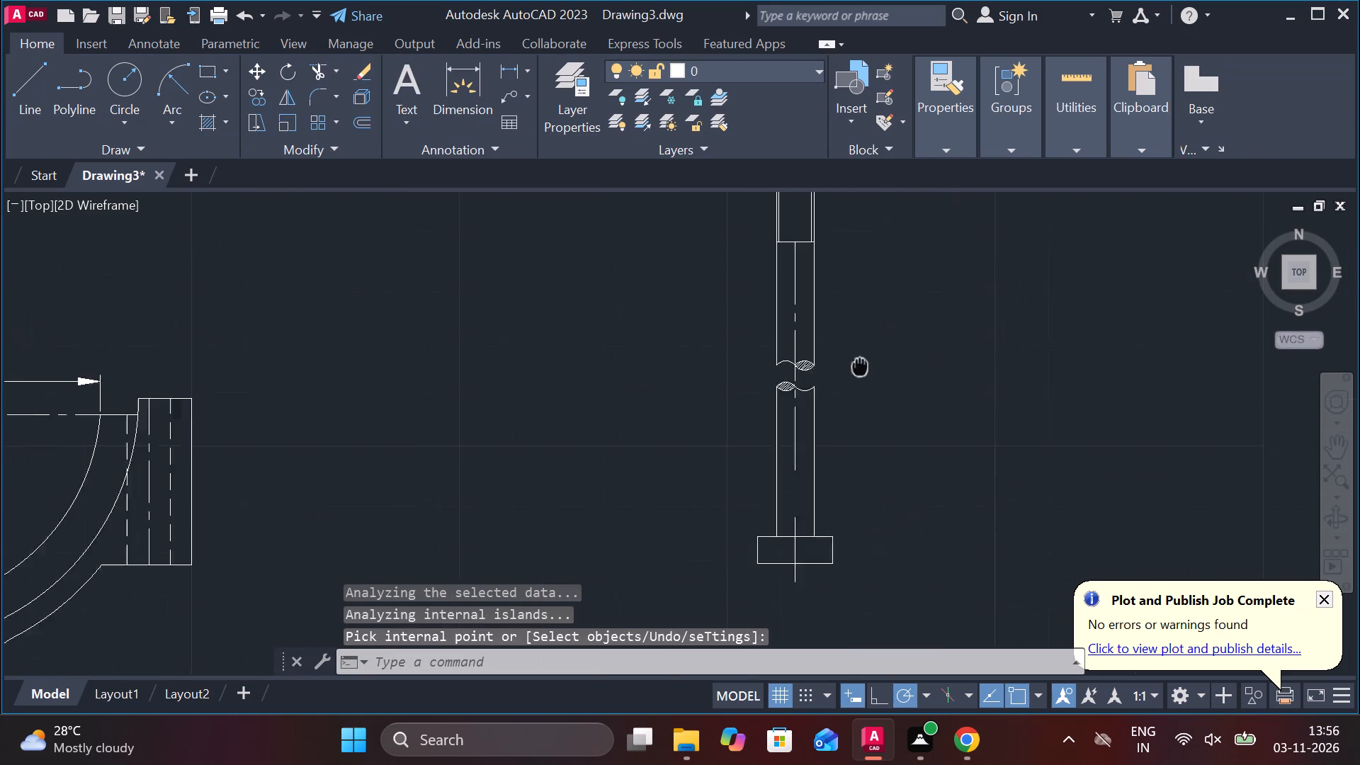
pyautogui.moveTo(829, 369); pyautogui.dragTo(828, 369, button='middle')
pyautogui.moveTo(734, 373); pyautogui.dragTo(712, 333, button='middle')
pyautogui.moveTo(718, 458); pyautogui.dragTo(704, 339, button='middle')
pyautogui.scroll(1, 721, 431)
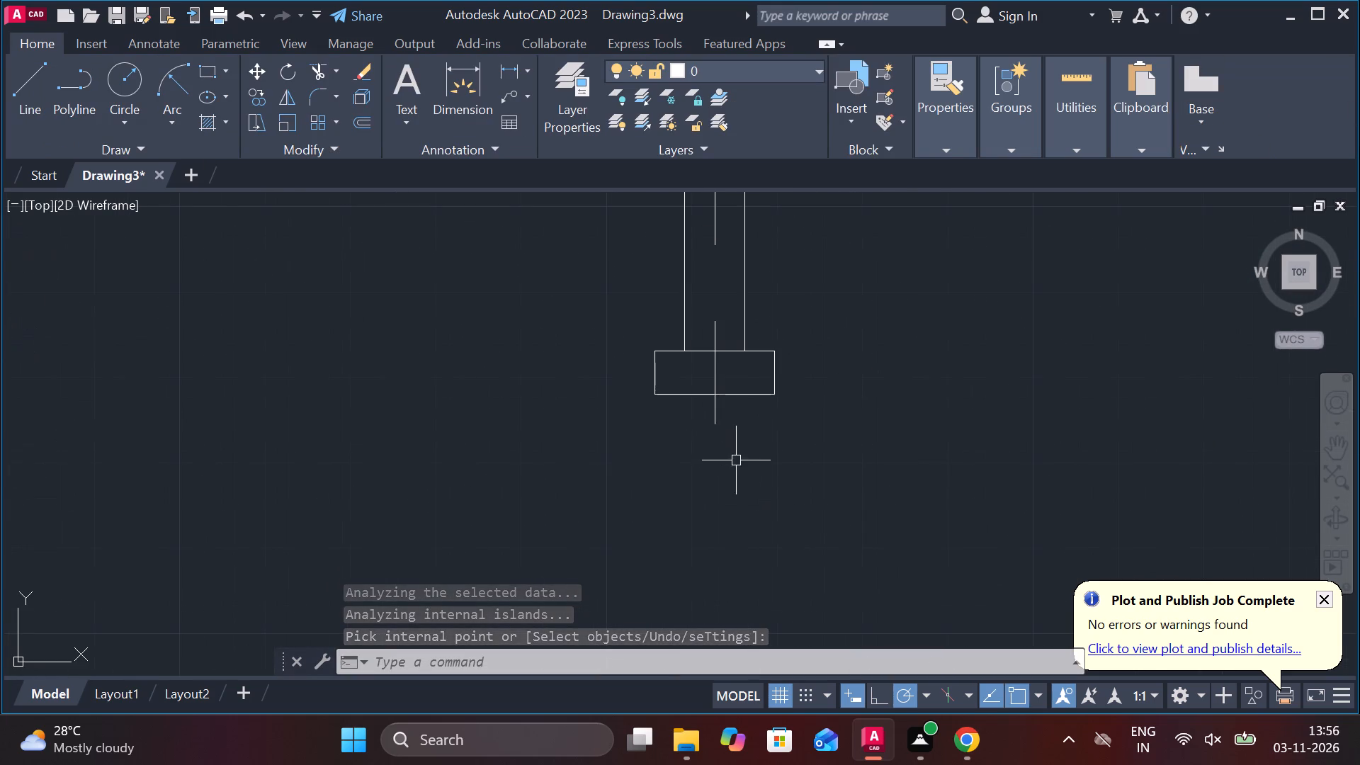
pyautogui.write('c')
pyautogui.press('space')
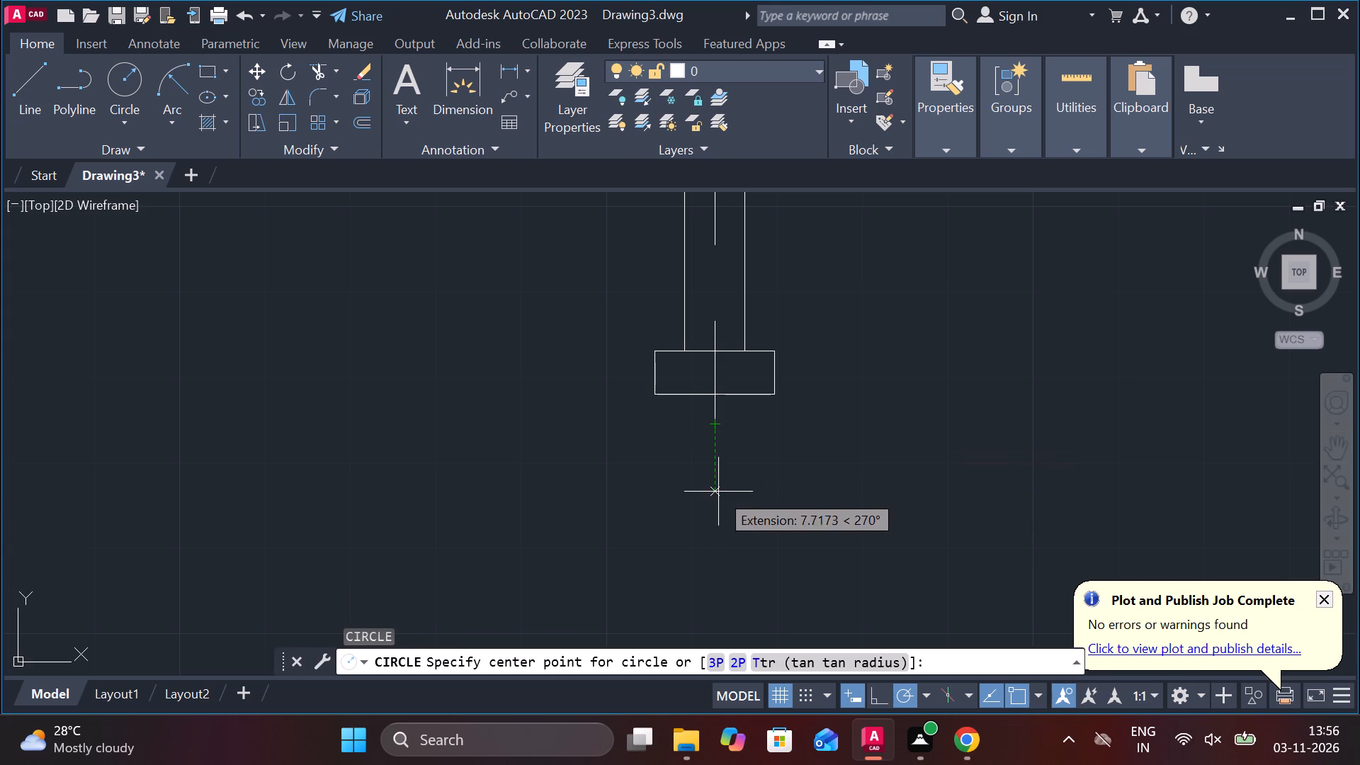
pyautogui.click(718, 509)
pyautogui.write('d 14')
pyautogui.press('space')
# Draw a 7 diameter circle concentric with the circle below the pin head.
pyautogui.write('c')
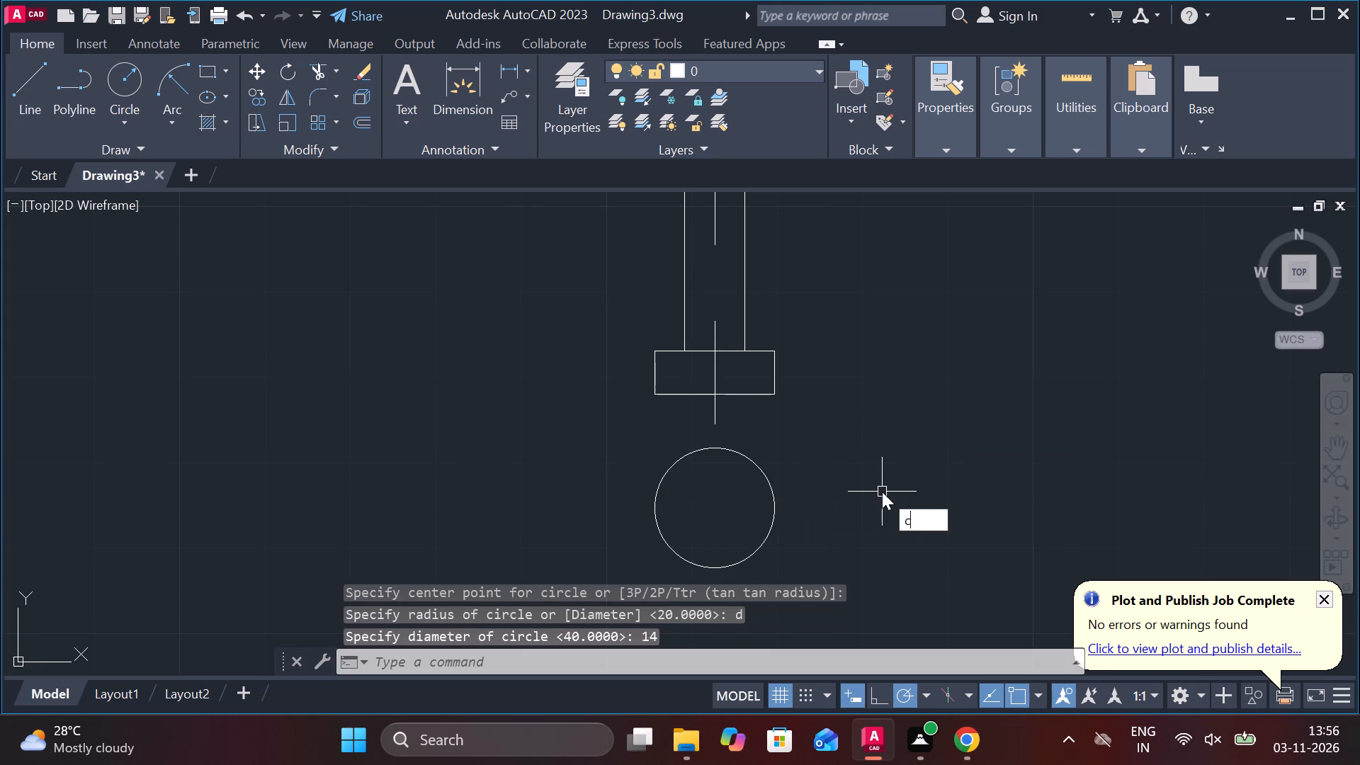
pyautogui.press('space')
pyautogui.click(716, 499)
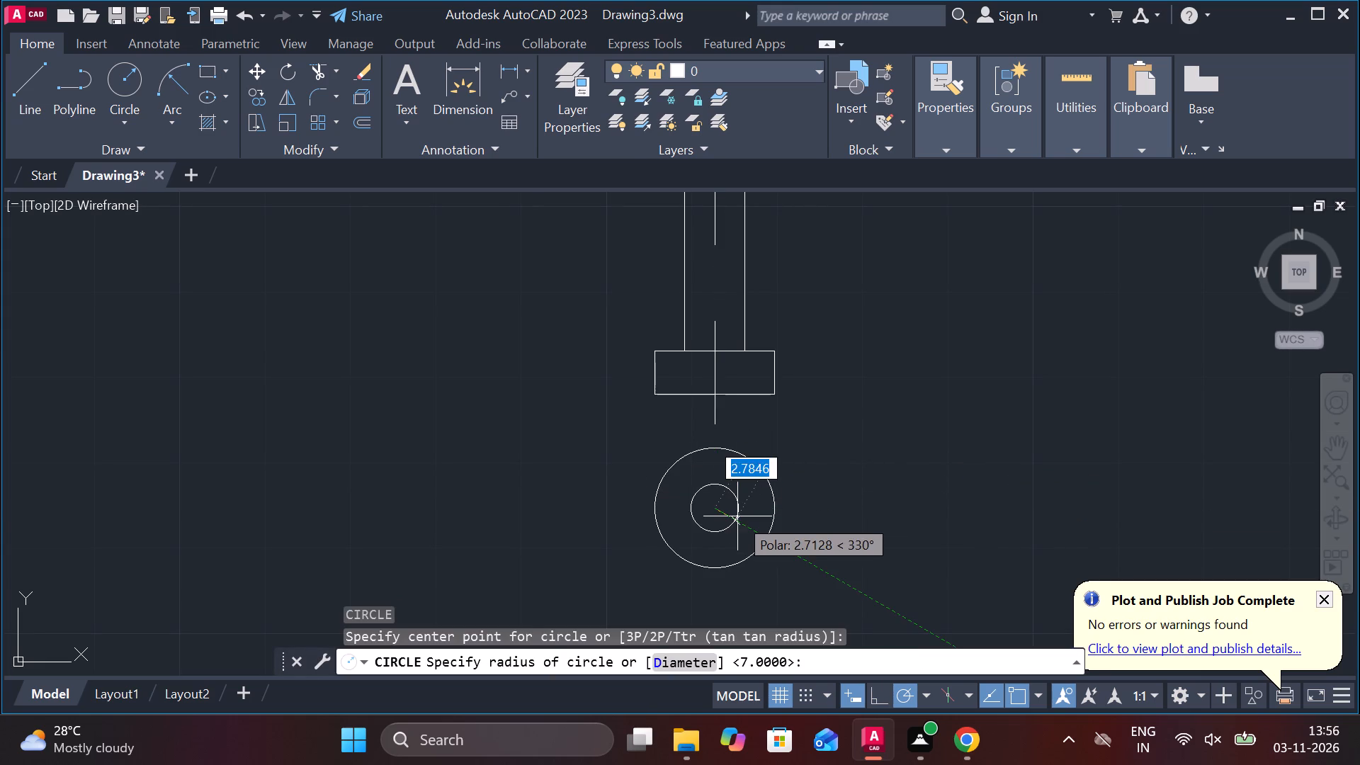
pyautogui.write('d')
pyautogui.press('space')
pyautogui.write('7')
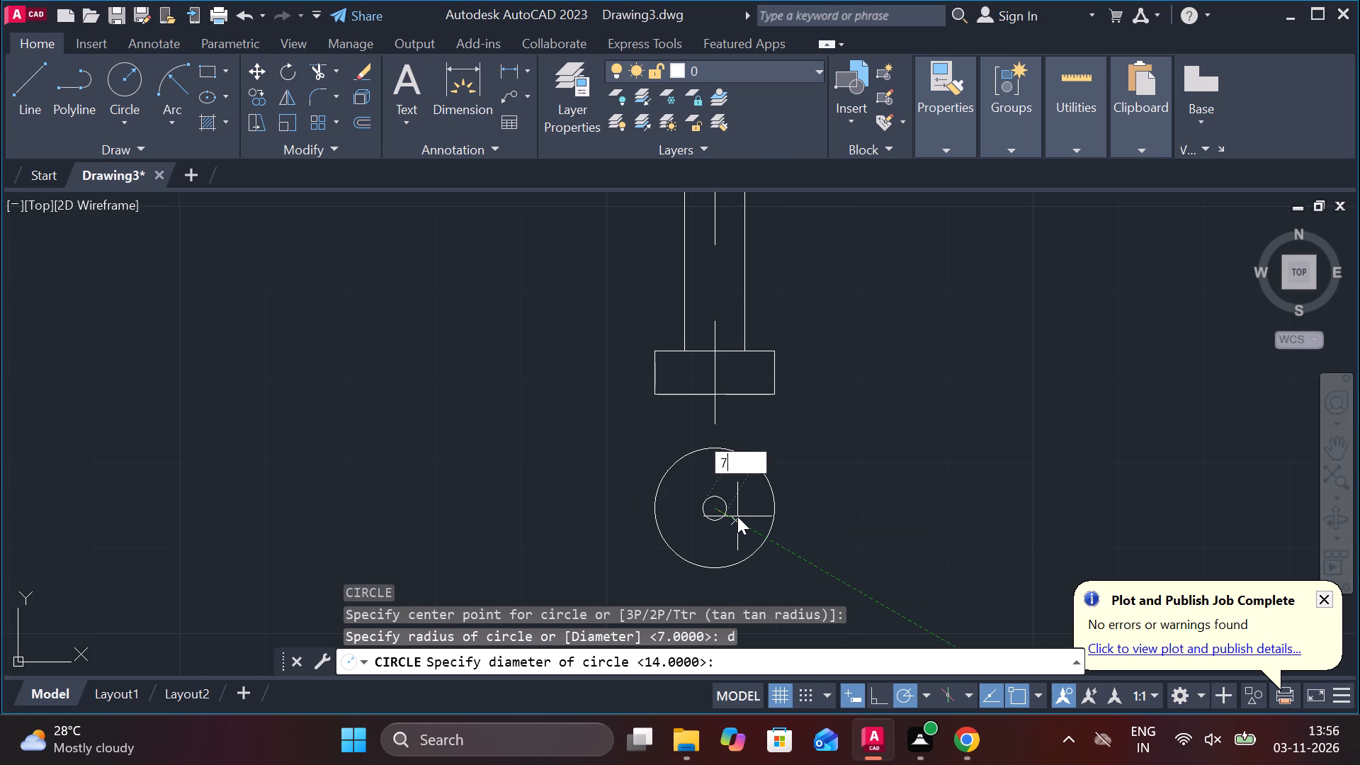
pyautogui.press('space')
# Add a centre mark to the outer circle of the pin's end view.
pyautogui.scroll(1, 745, 477)
pyautogui.scroll(-3, 746, 473)
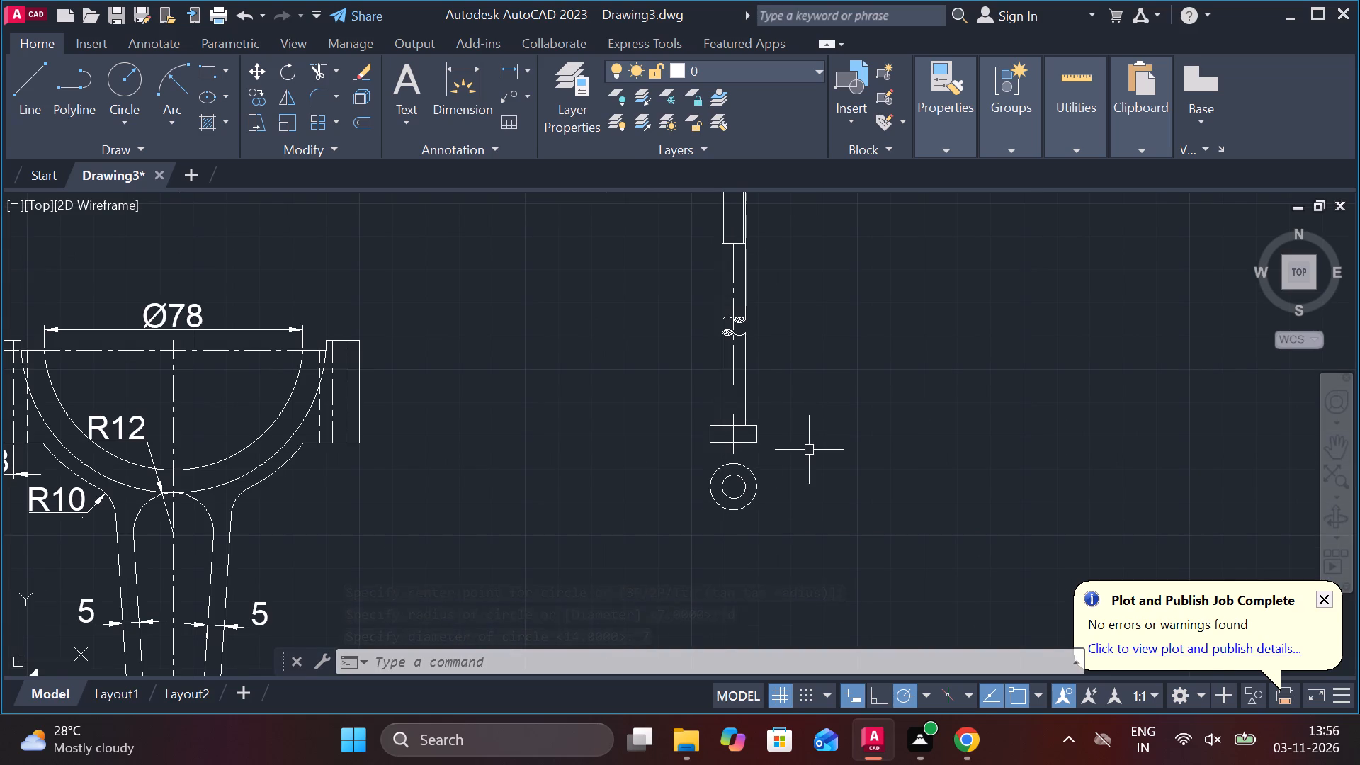
pyautogui.write('cm')
pyautogui.click(907, 538)
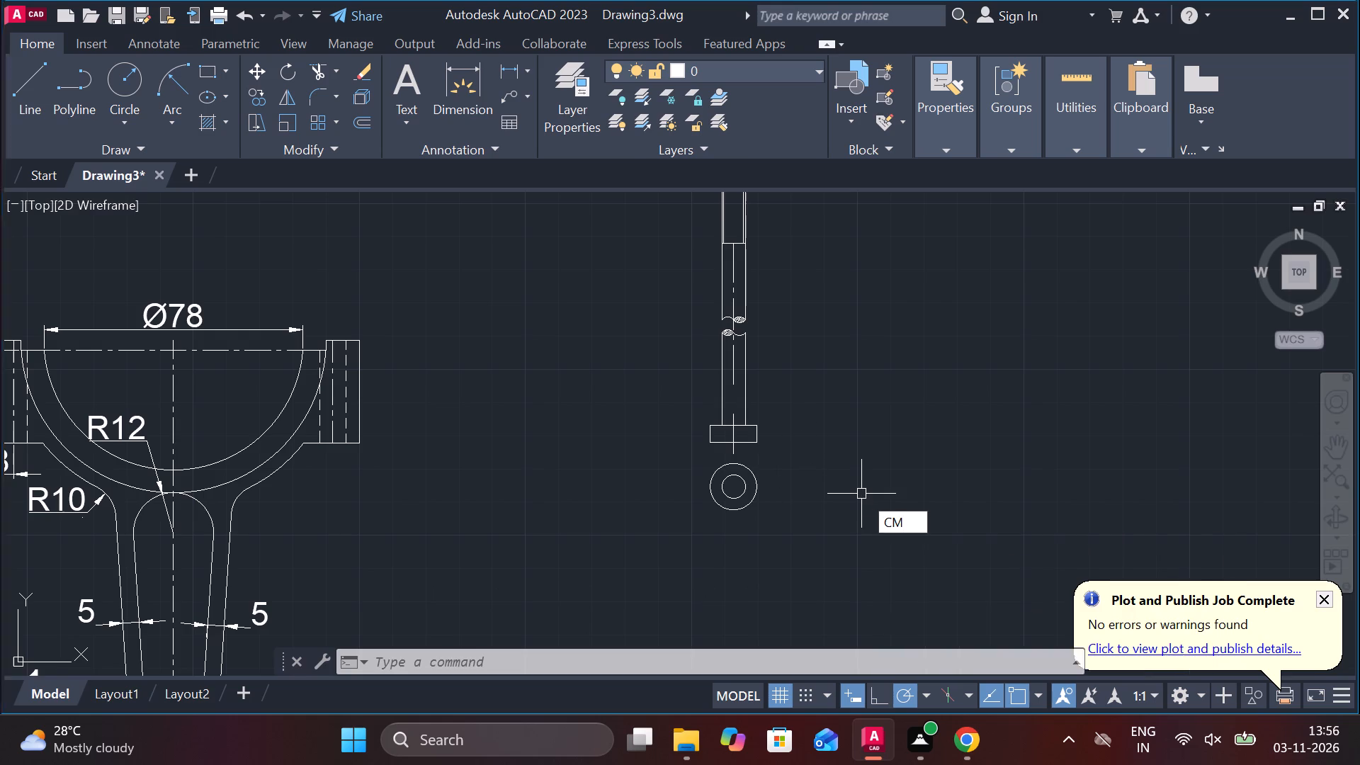
pyautogui.click(750, 473)
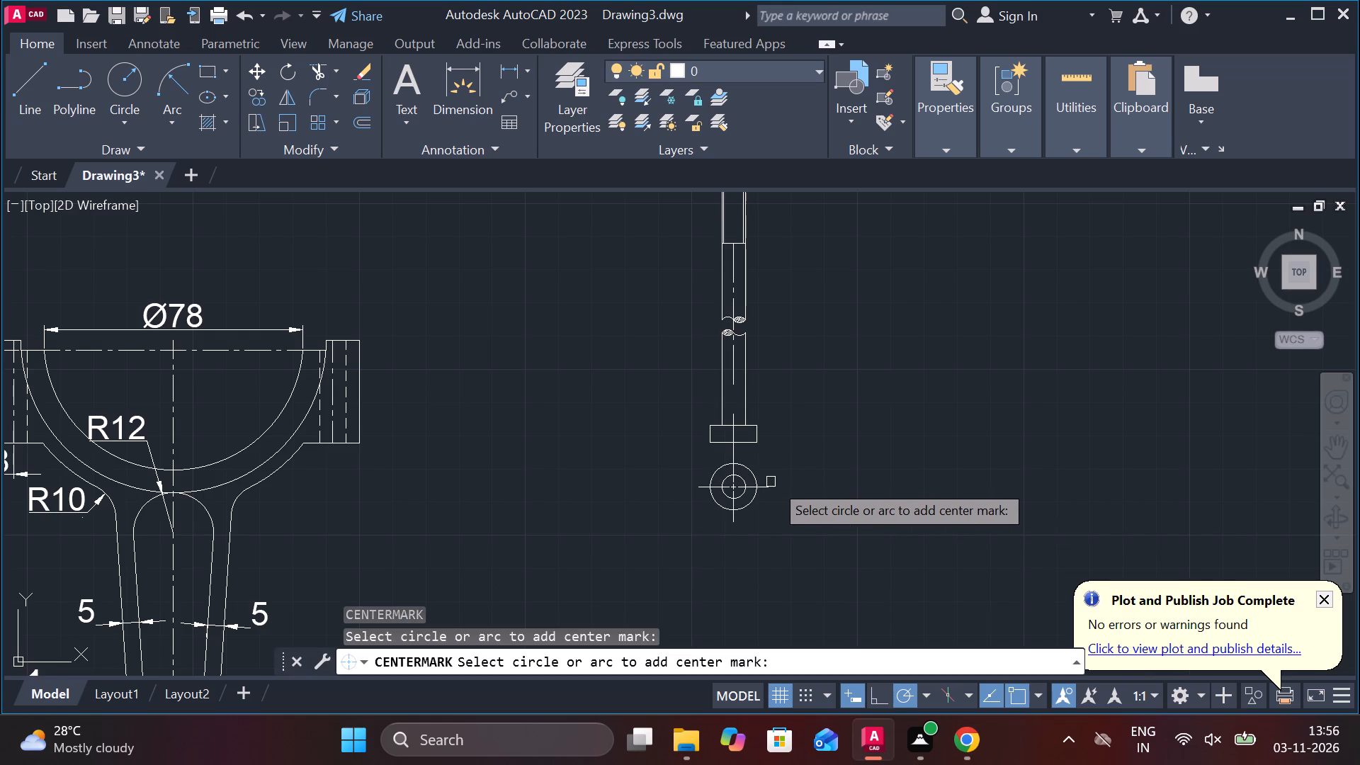
pyautogui.moveTo(762, 370); pyautogui.dragTo(758, 483, button='middle')
pyautogui.press('Escape')
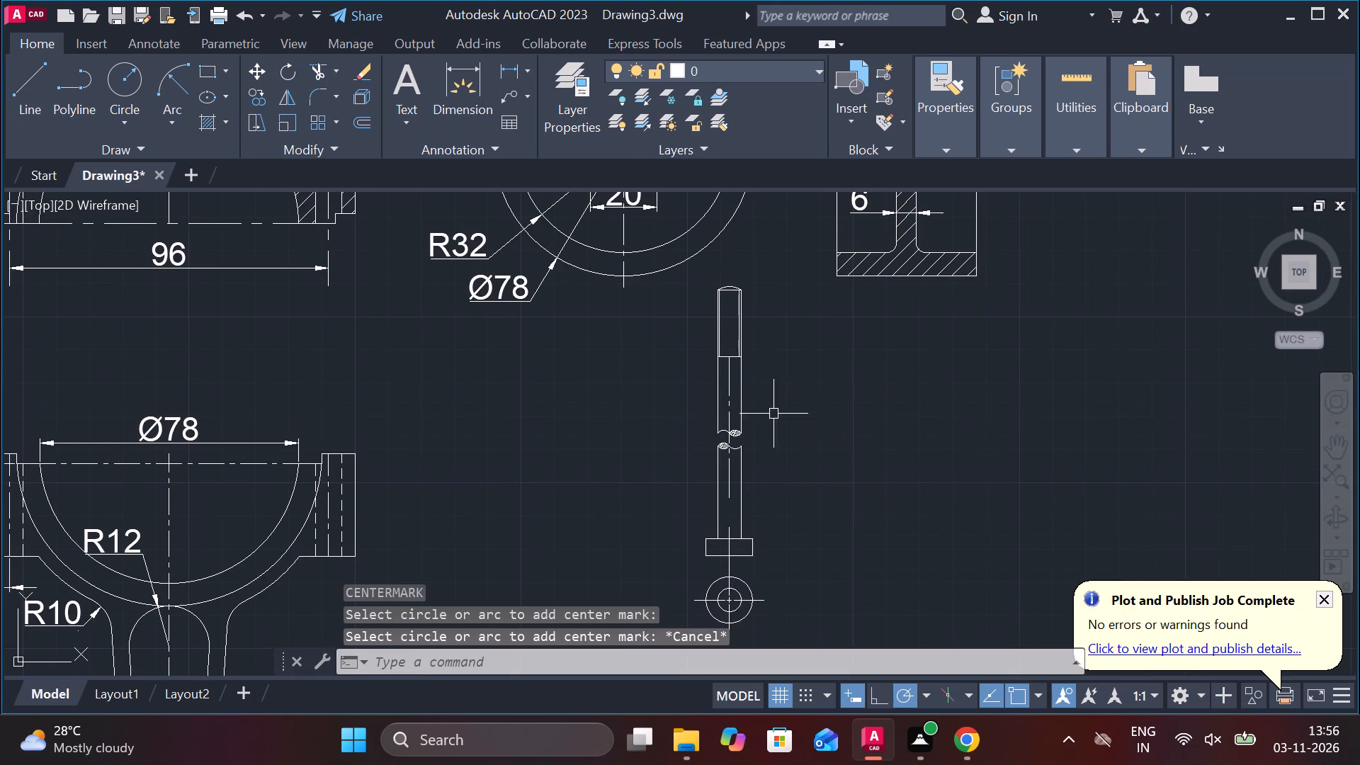
# Stretch the pin's centreline up past the rounded tip and down to the head.
pyautogui.click(732, 378)
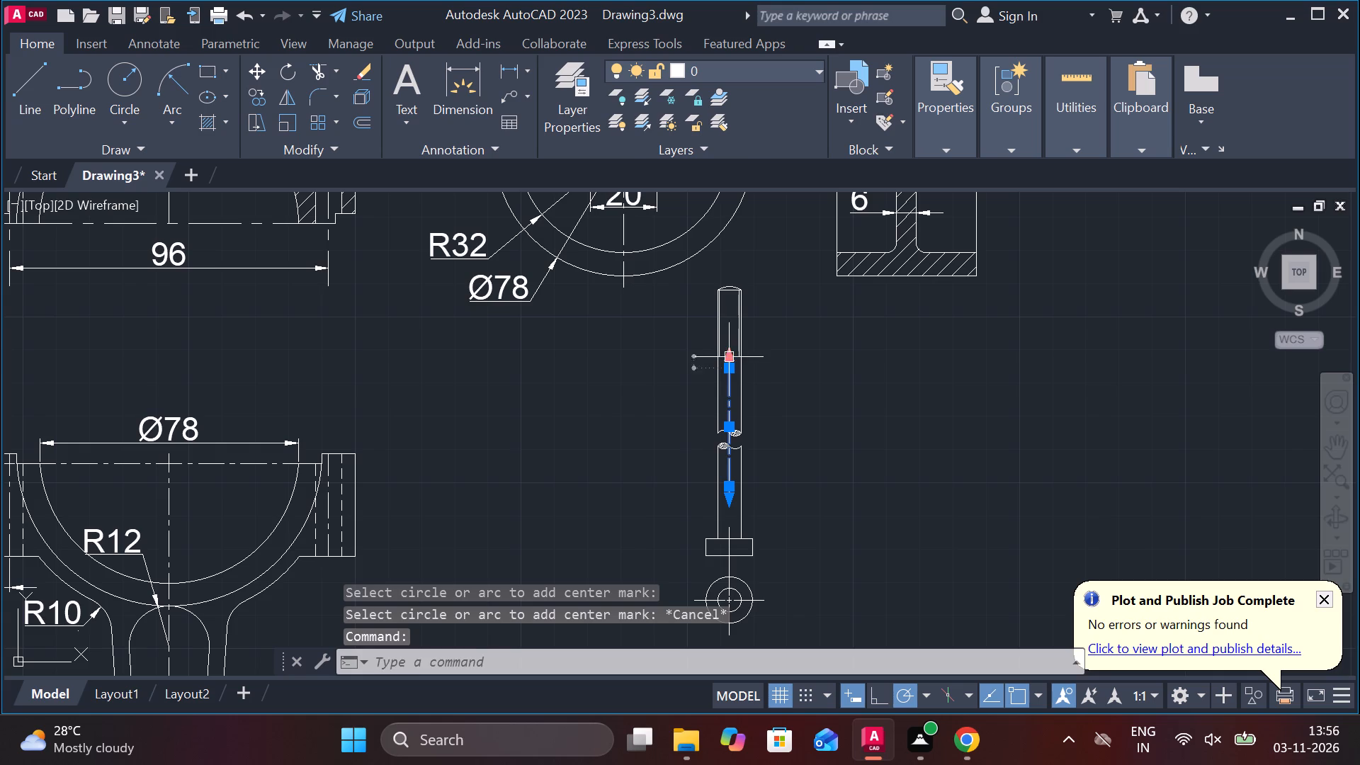
pyautogui.click(728, 354)
pyautogui.click(723, 265)
pyautogui.moveTo(760, 511); pyautogui.dragTo(758, 473, button='middle')
pyautogui.scroll(2, 733, 443)
pyautogui.click(716, 487)
pyautogui.click(730, 578)
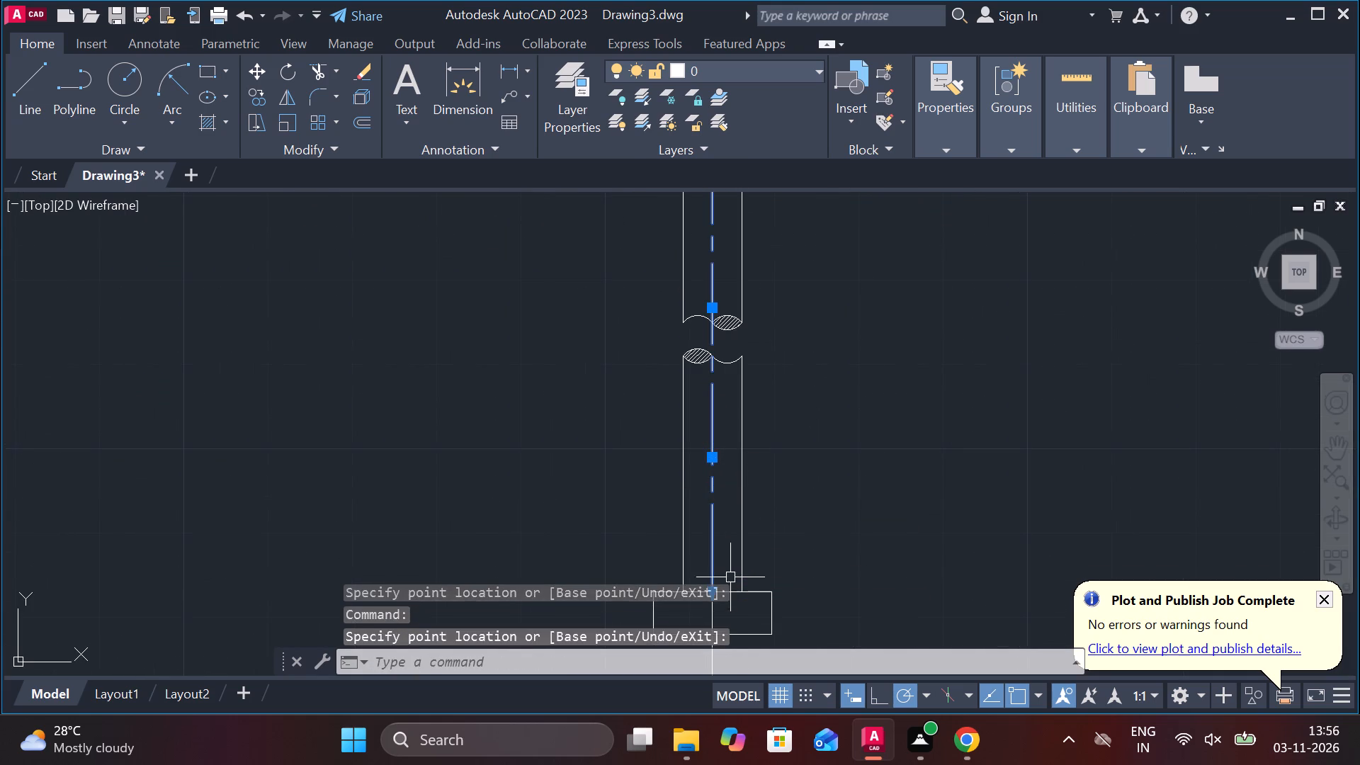
pyautogui.press('Escape')
# Draw a radius 3 circle concentric with the two circles of the pin's end view.
pyautogui.scroll(-1, 892, 433)
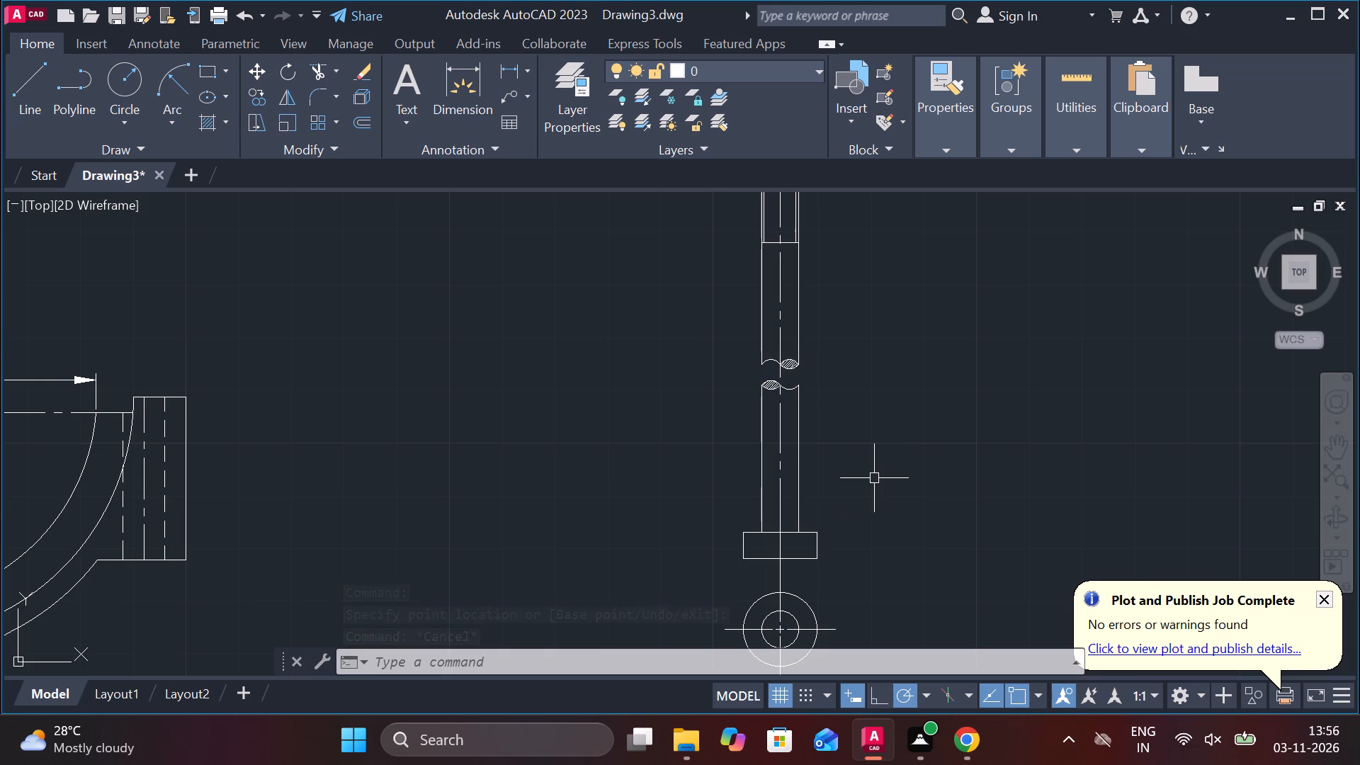
pyautogui.moveTo(854, 547); pyautogui.dragTo(837, 435, button='middle')
pyautogui.scroll(1, 814, 466)
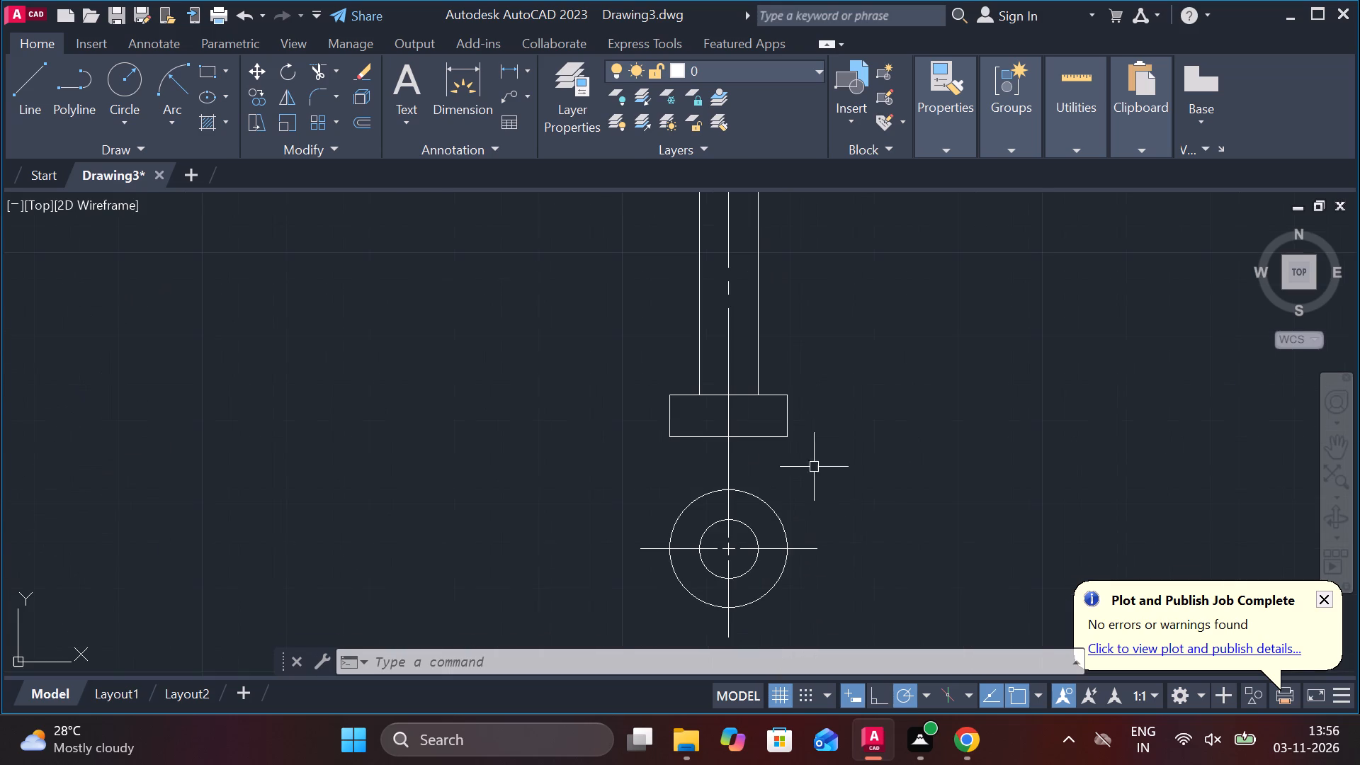
pyautogui.write('c')
pyautogui.press('space')
pyautogui.moveTo(807, 499); pyautogui.dragTo(807, 457, button='middle')
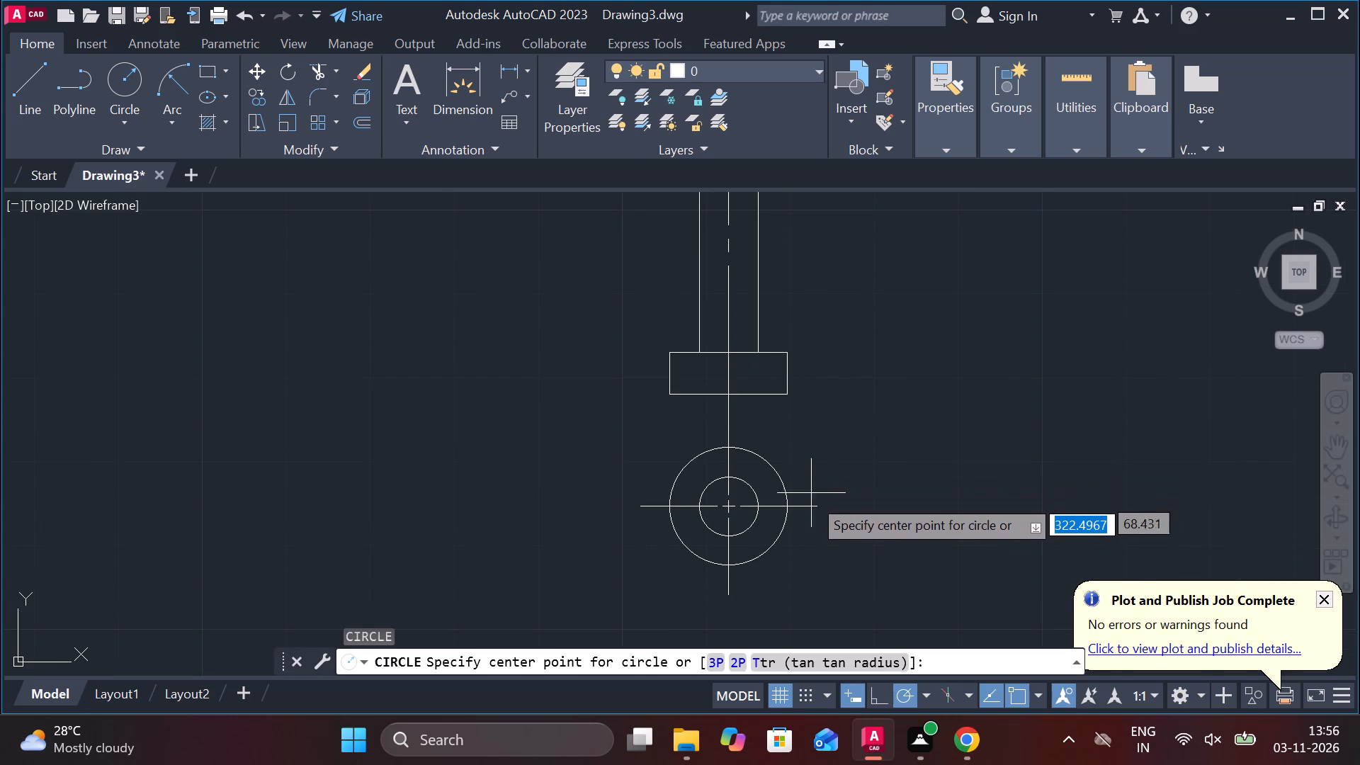
pyautogui.scroll(1, 698, 538)
pyautogui.click(744, 491)
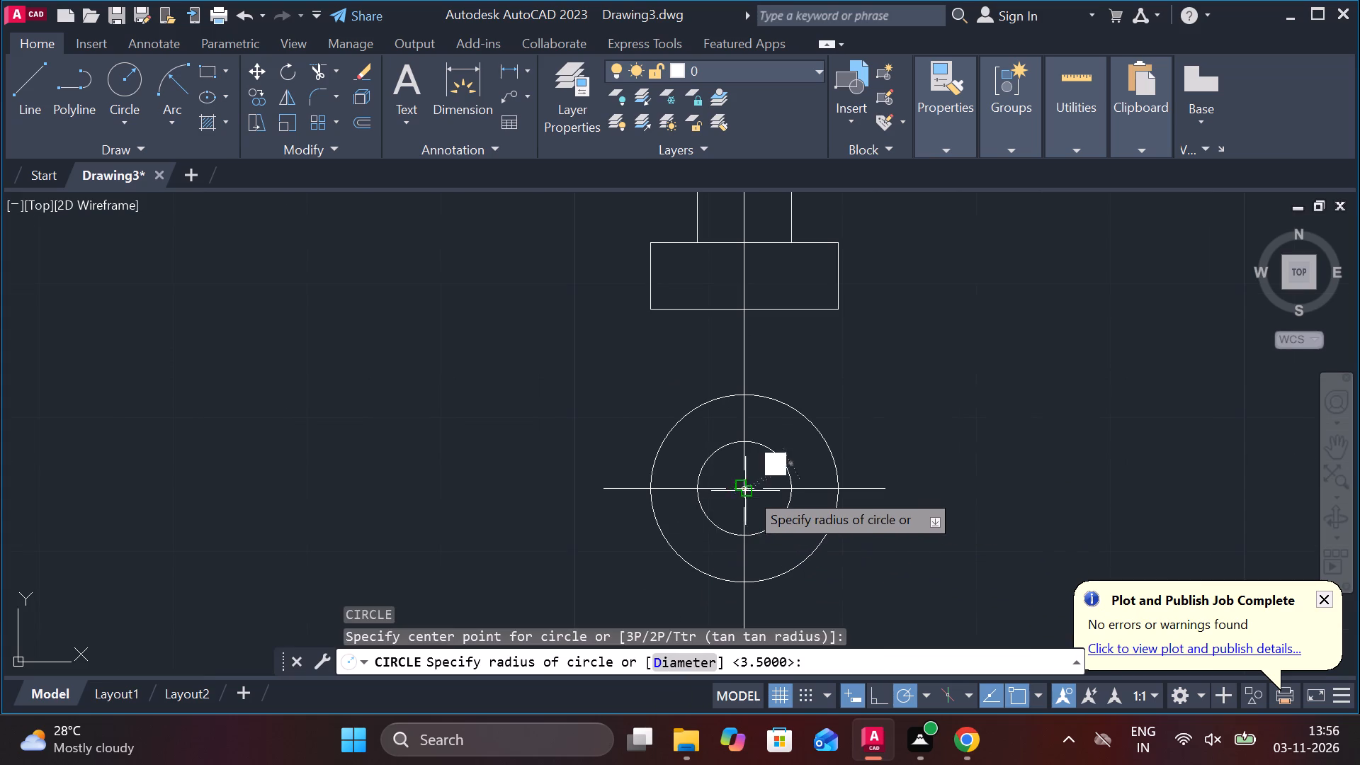
pyautogui.scroll(2, 779, 487)
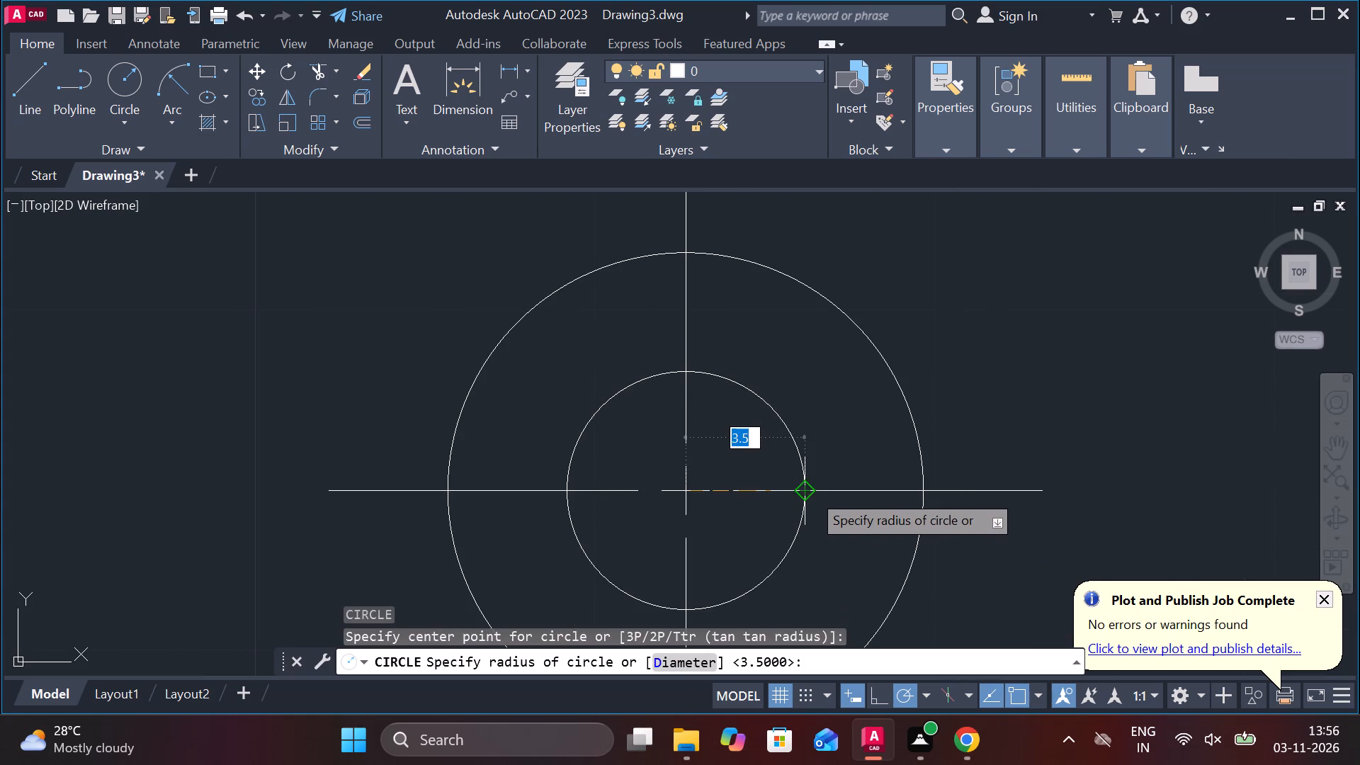
pyautogui.write('3')
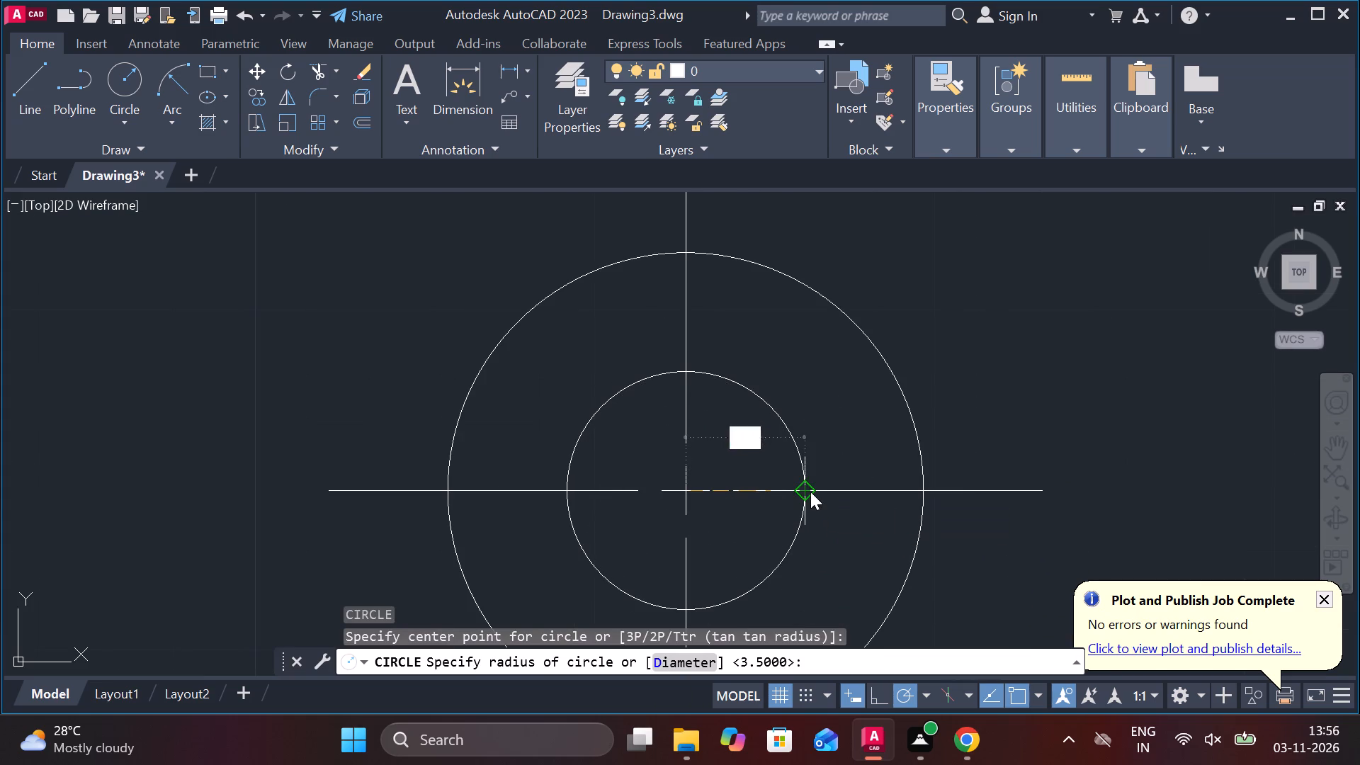
pyautogui.press('space')
pyautogui.scroll(-3, 810, 492)
pyautogui.press('Escape')
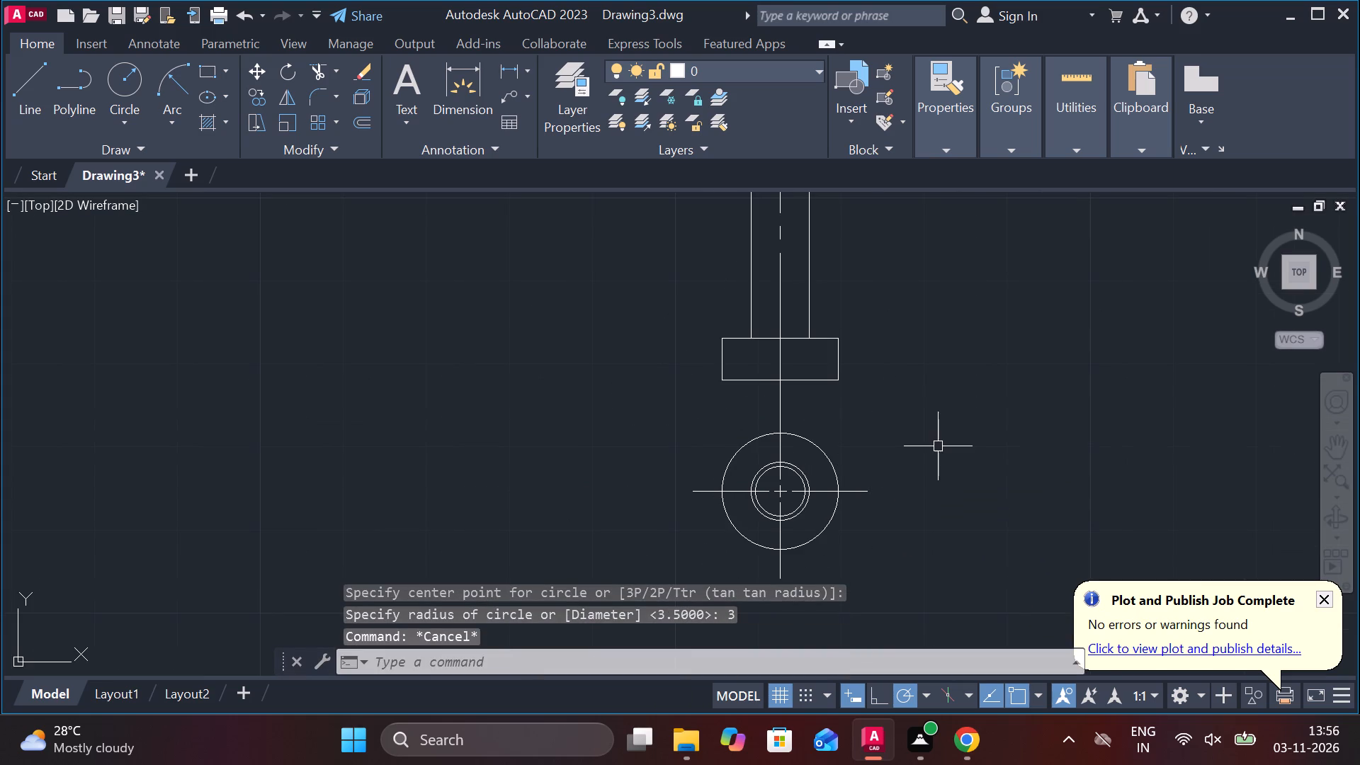
# Add a vertical linear dimension for the threaded length on the right side of the pin.
pyautogui.scroll(-1, 892, 402)
pyautogui.moveTo(892, 407); pyautogui.dragTo(849, 521, button='middle')
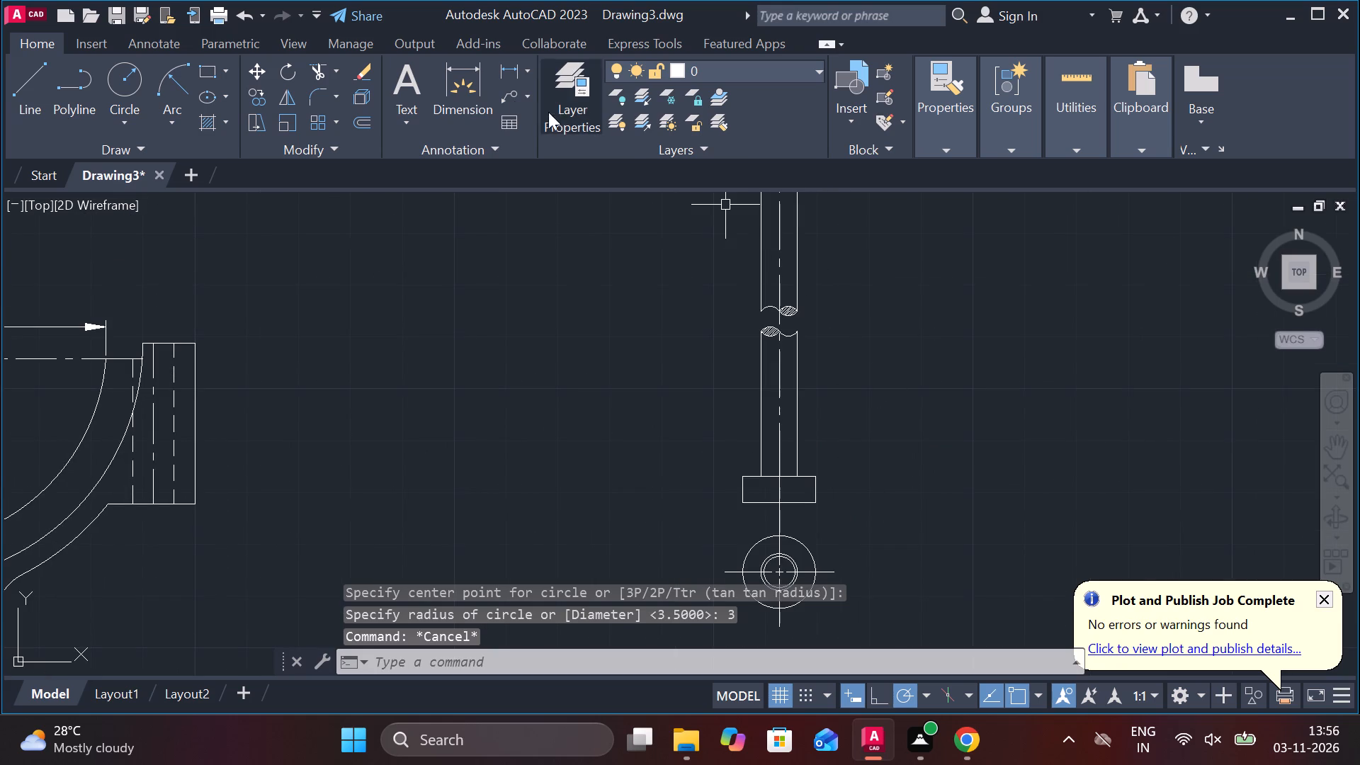
pyautogui.click(507, 67)
pyautogui.moveTo(889, 270); pyautogui.dragTo(860, 425, button='middle')
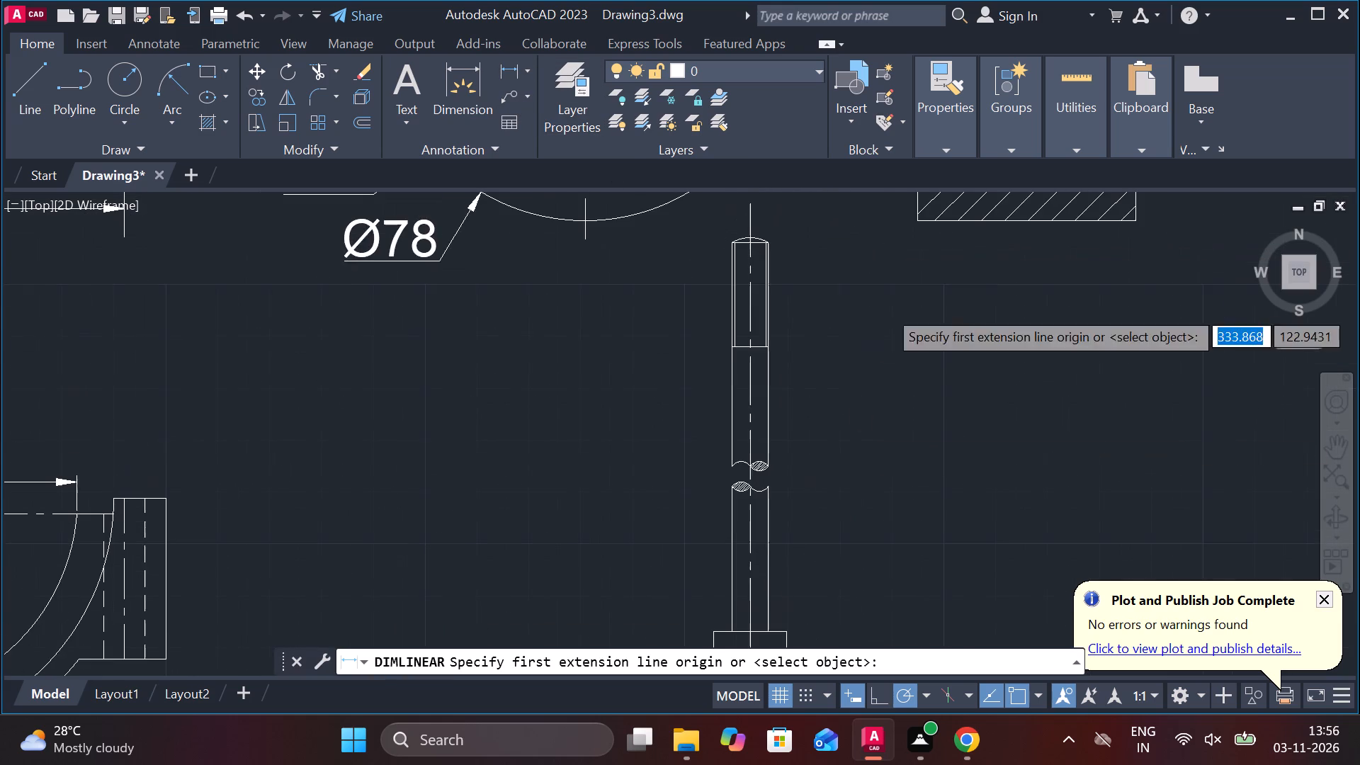
pyautogui.scroll(2, 771, 237)
pyautogui.click(760, 246)
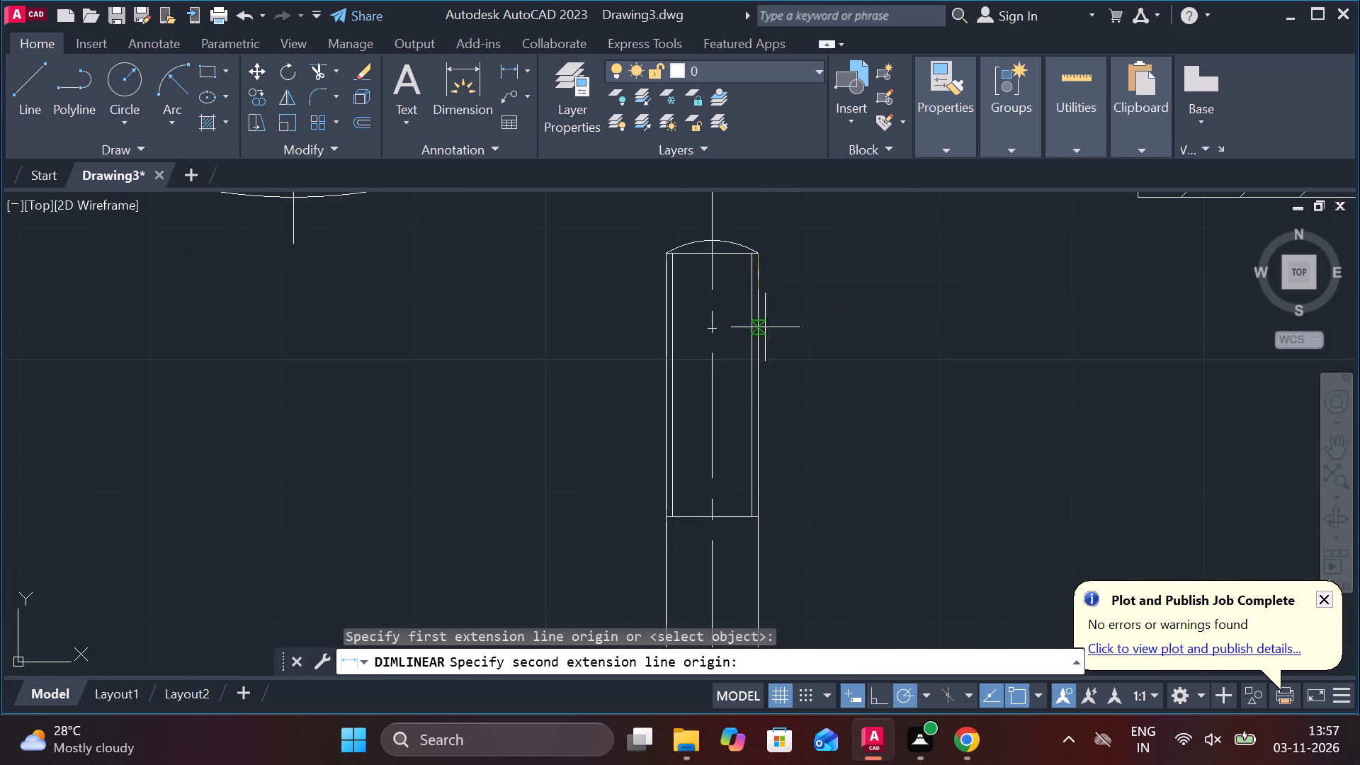
pyautogui.click(761, 514)
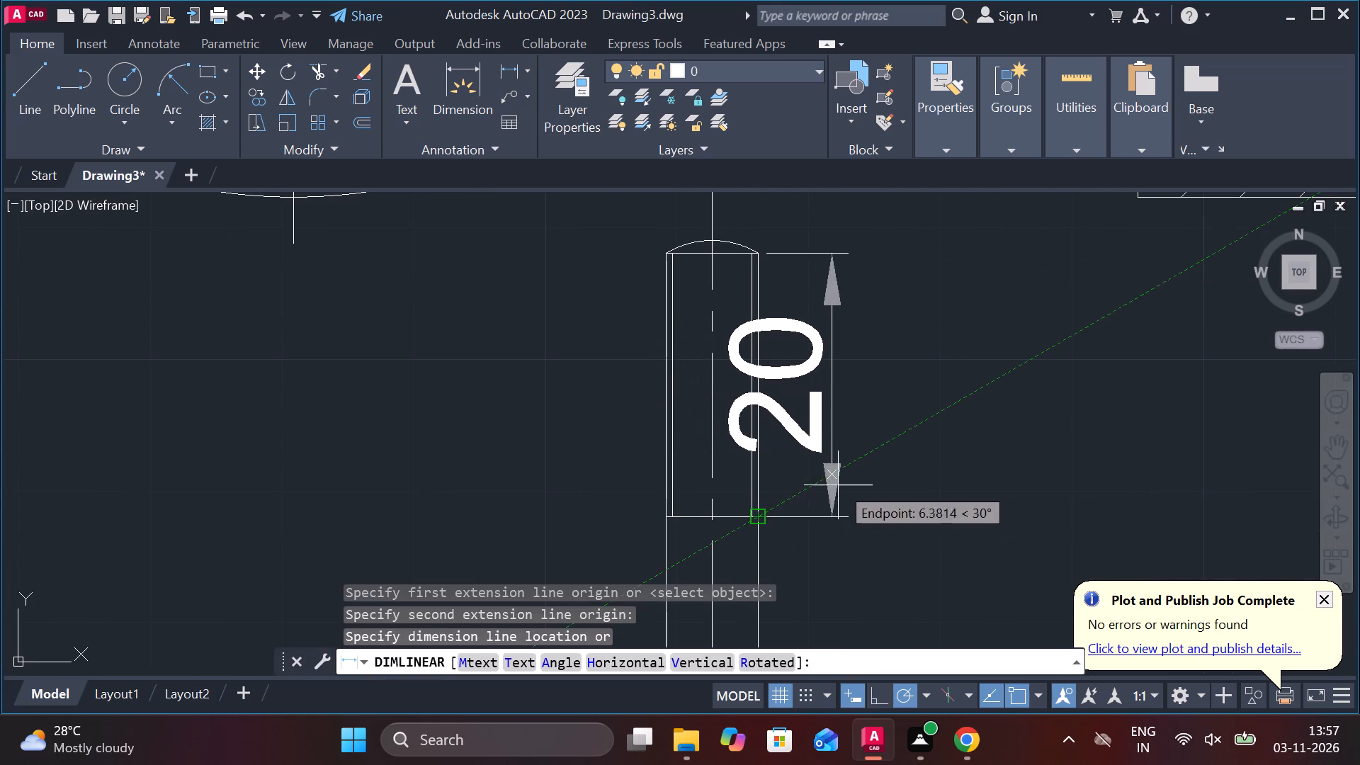
pyautogui.click(885, 469)
# Add a vertical linear dimension for the pin's length from the threaded end's shoulder to the head, outside the thread length dimension.
pyautogui.press('space')
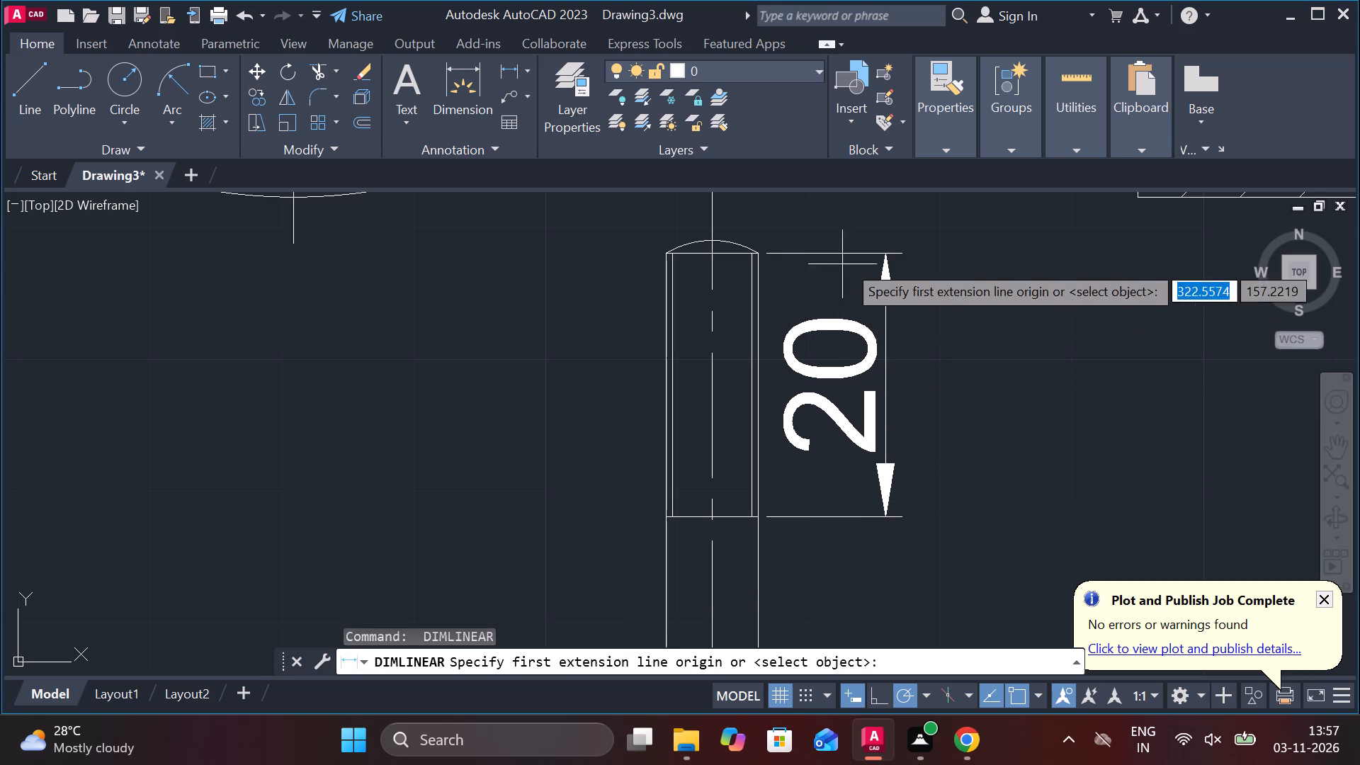
pyautogui.click(859, 256)
pyautogui.scroll(-2, 854, 265)
pyautogui.moveTo(866, 506); pyautogui.dragTo(837, 303, button='middle')
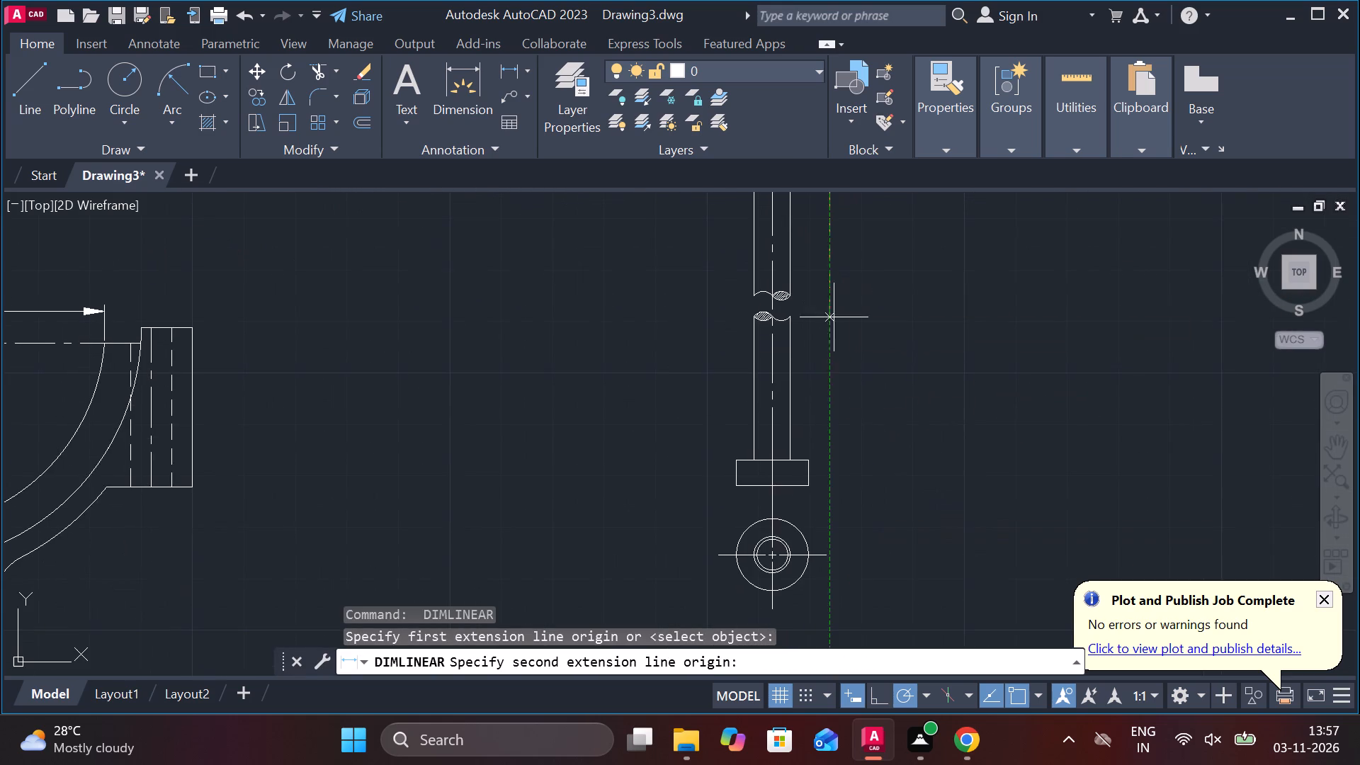
pyautogui.click(812, 456)
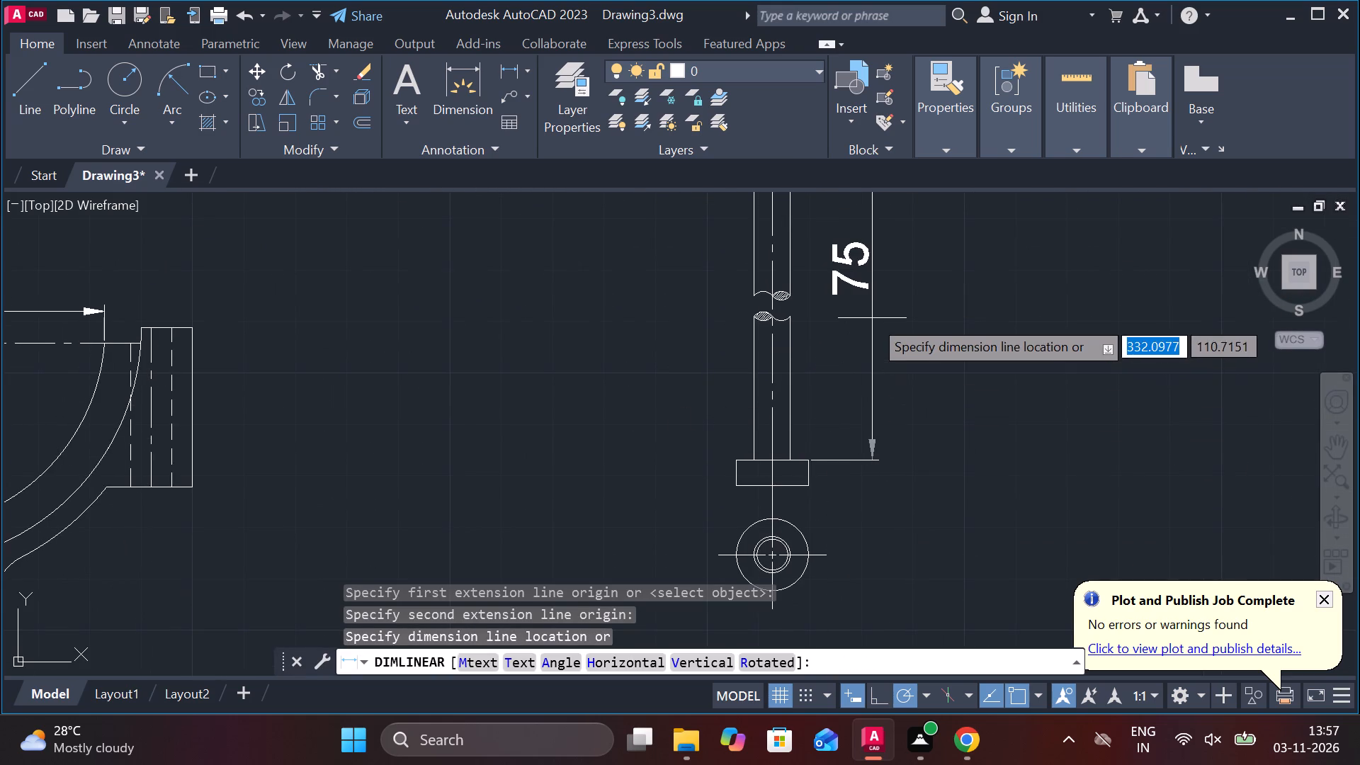
pyautogui.moveTo(884, 353); pyautogui.dragTo(871, 425, button='middle')
pyautogui.click(868, 360)
# Add a vertical linear dimension for the pin head's thickness, in line with the pin length dimension.
pyautogui.moveTo(861, 507); pyautogui.dragTo(849, 436, button='middle')
pyautogui.scroll(1, 849, 436)
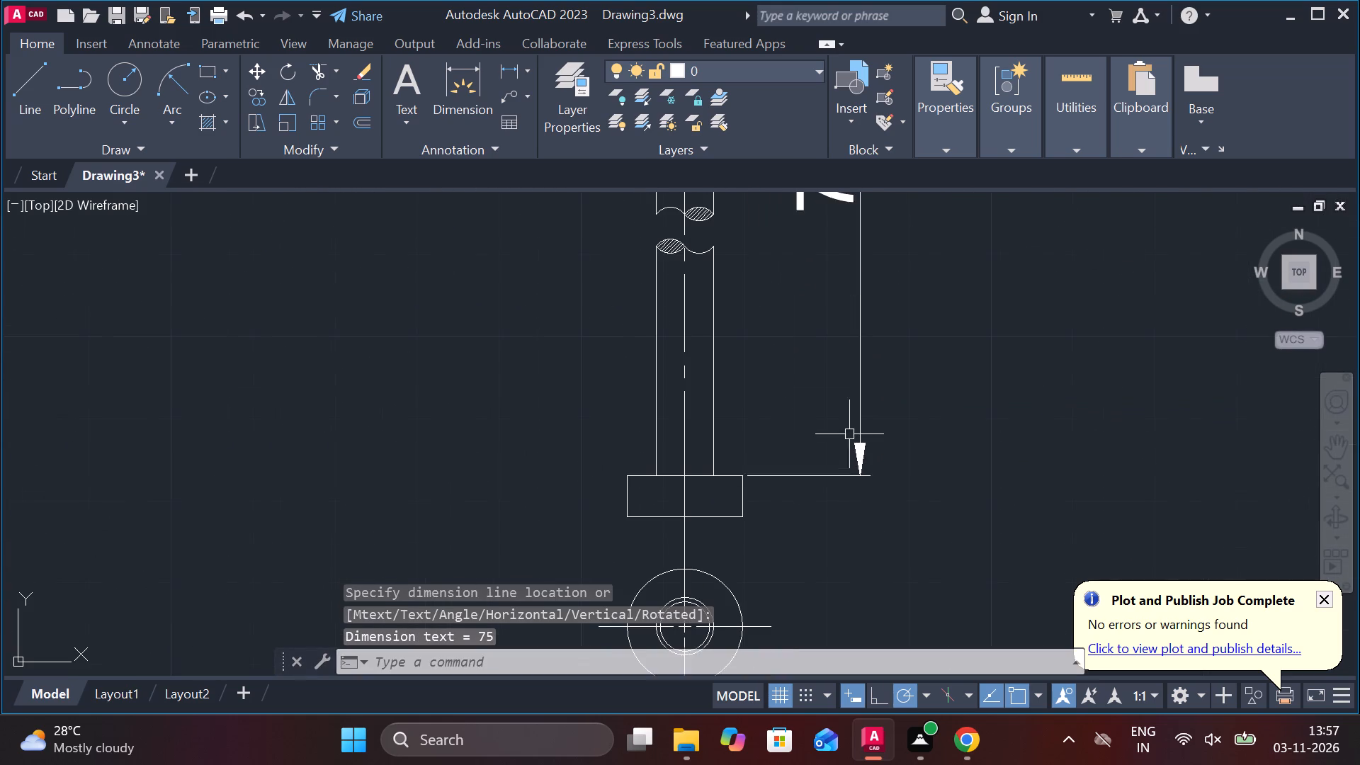
pyautogui.press('space')
pyautogui.click(748, 478)
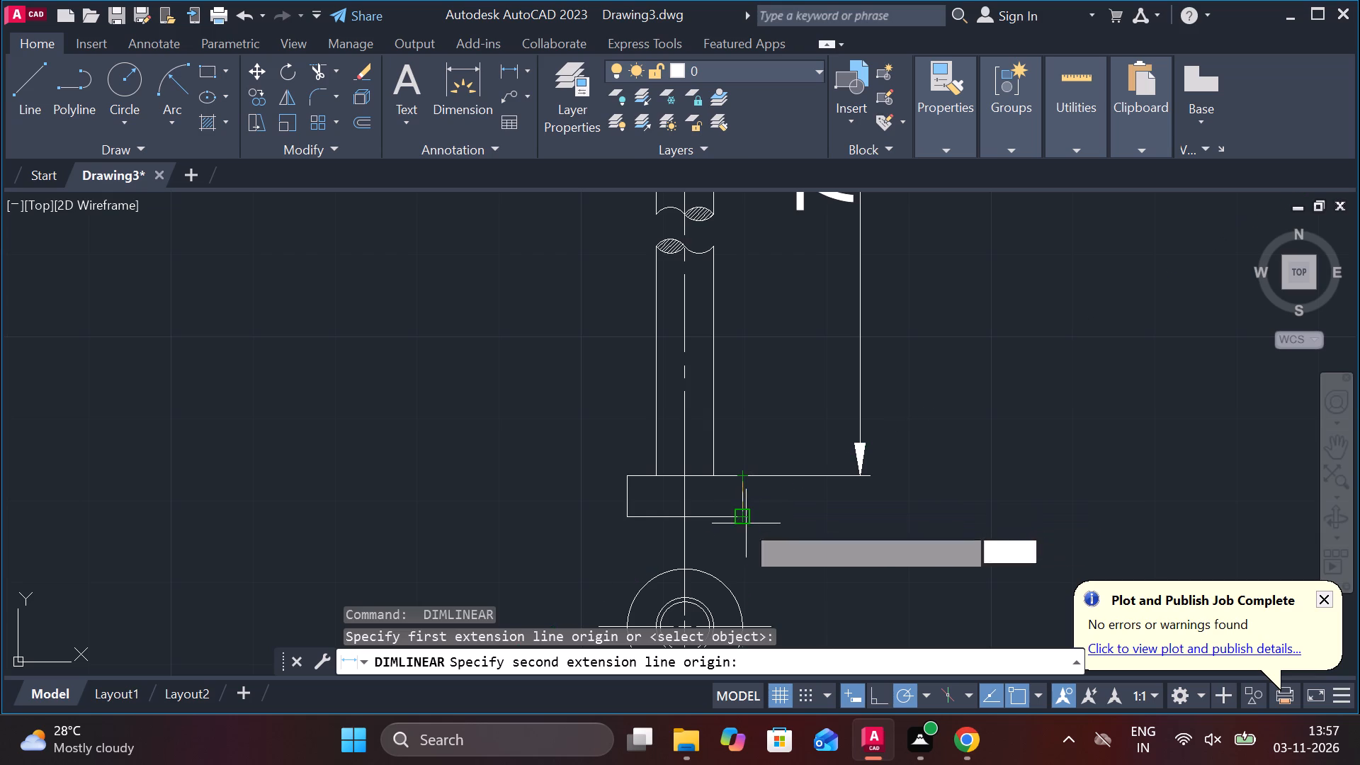
pyautogui.click(744, 523)
pyautogui.click(856, 482)
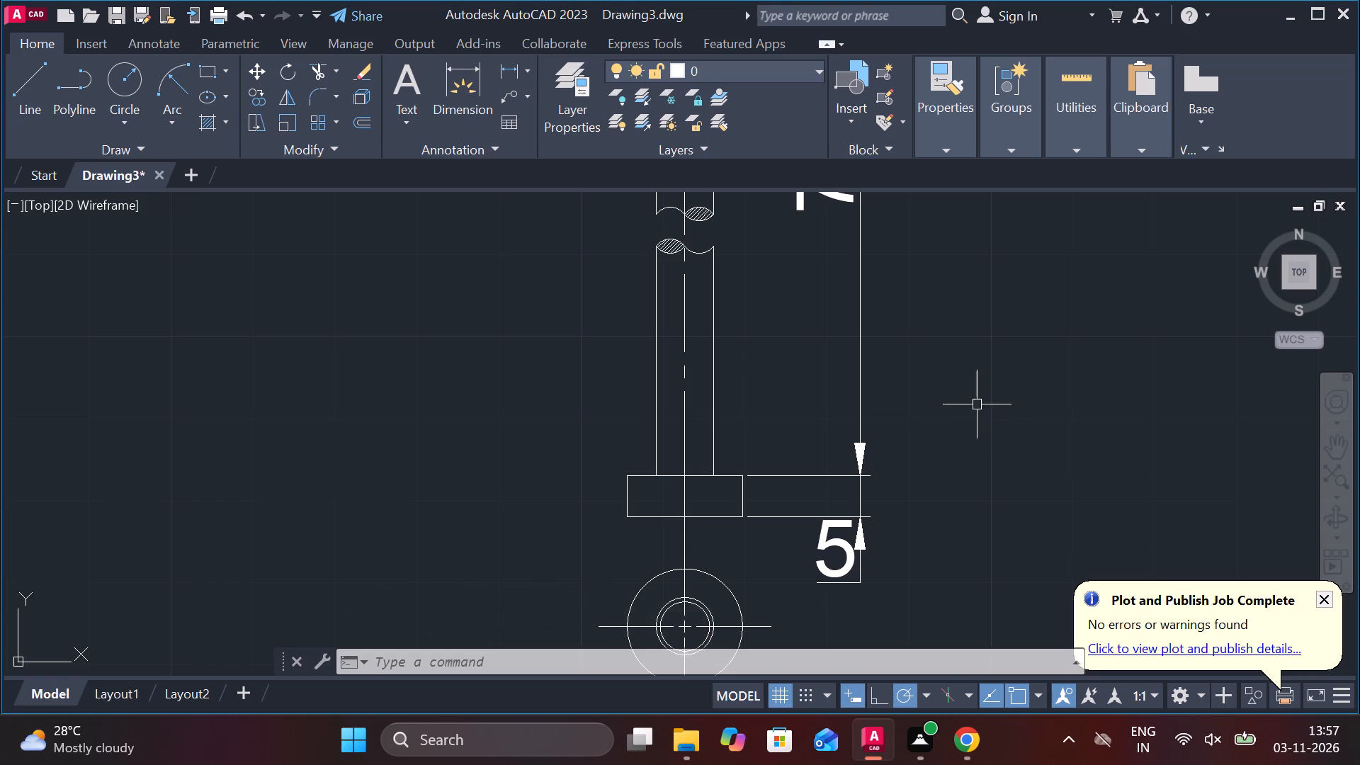
# Add a horizontal linear dimension across the outer circle of the pin's end view, placed below the circle.
pyautogui.moveTo(972, 404); pyautogui.dragTo(941, 309, button='middle')
pyautogui.click(503, 65)
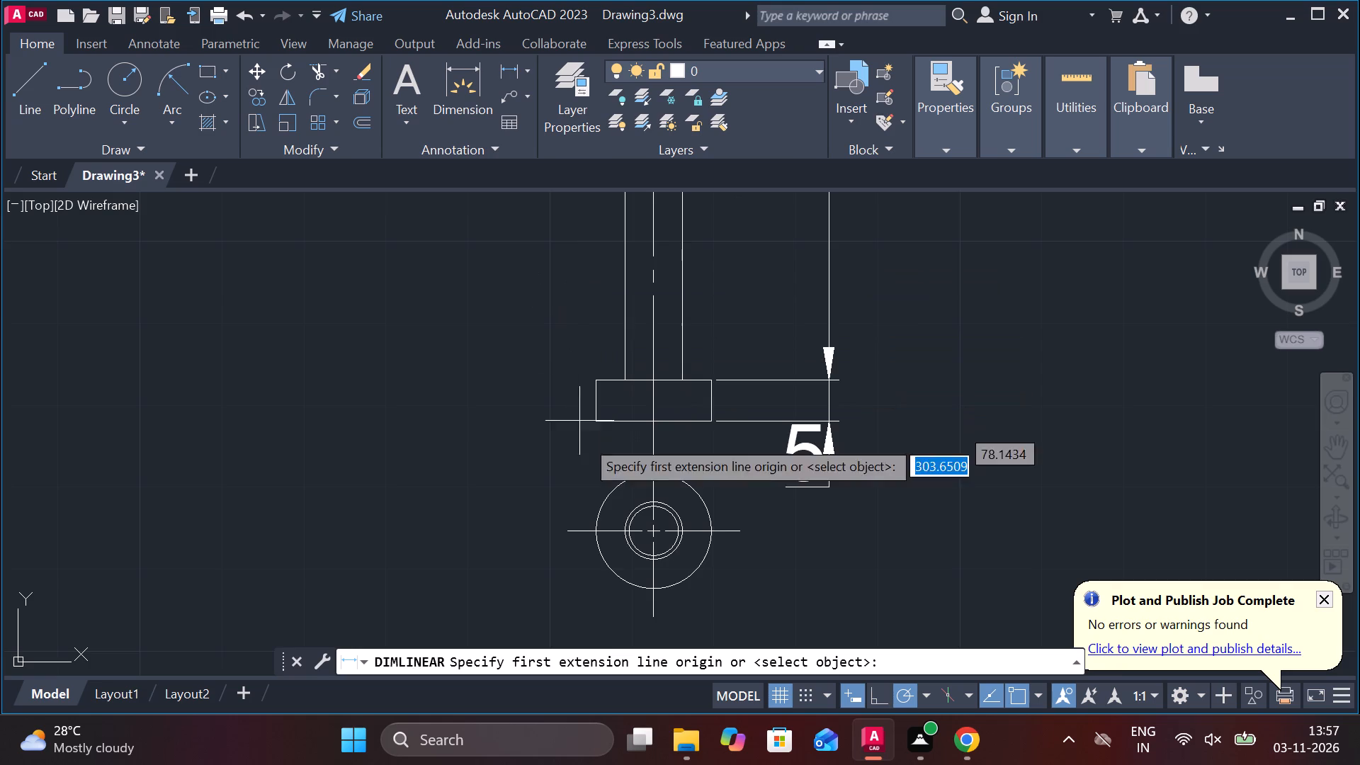
pyautogui.scroll(1, 649, 516)
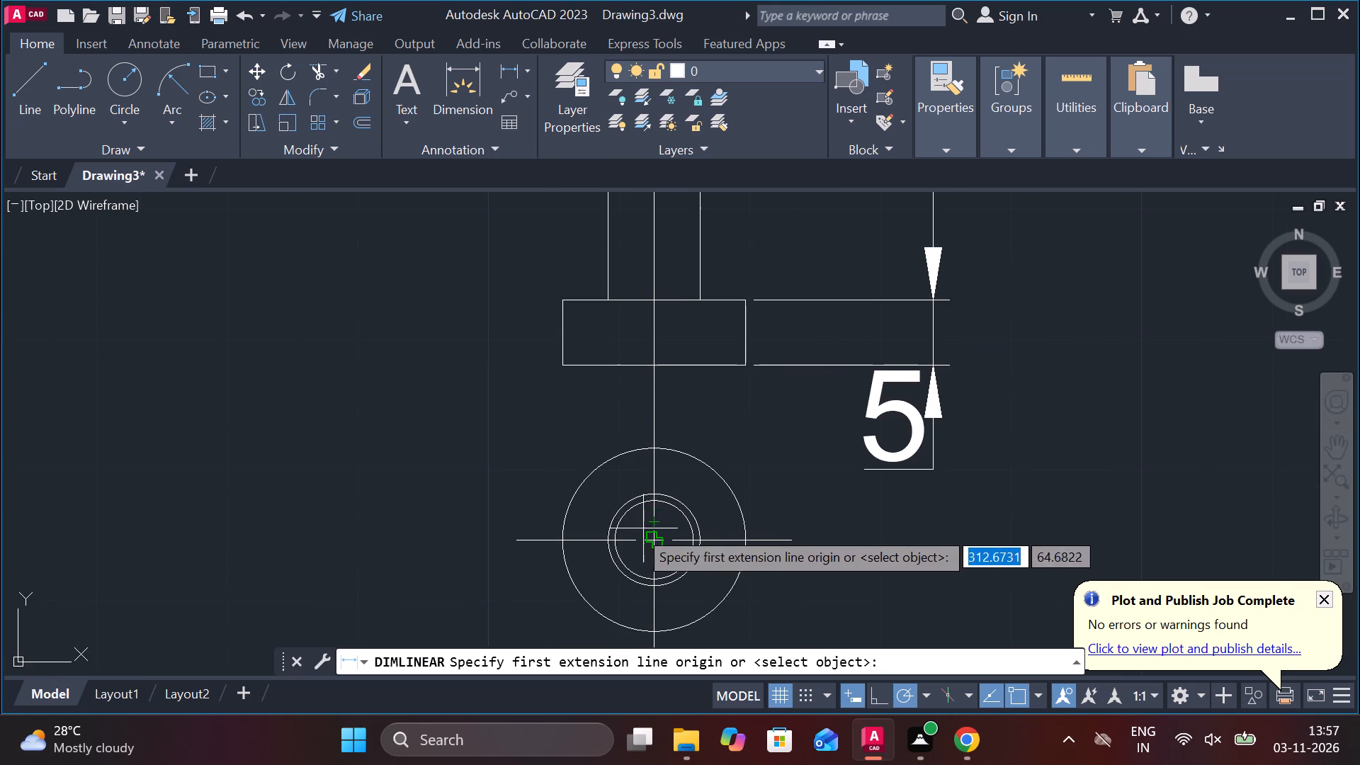
pyautogui.moveTo(581, 488); pyautogui.dragTo(576, 395, button='middle')
pyautogui.click(555, 445)
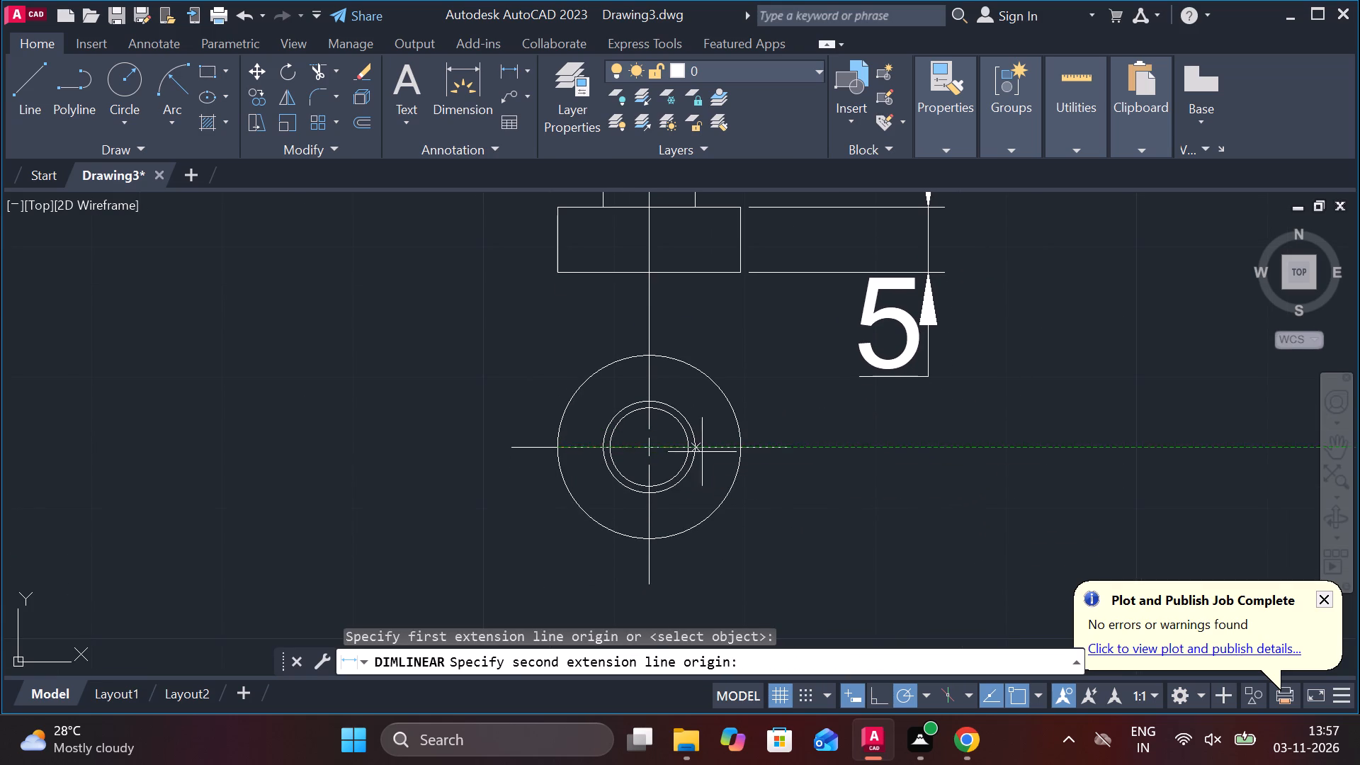
pyautogui.click(734, 449)
pyautogui.moveTo(735, 511); pyautogui.dragTo(733, 514, button='middle')
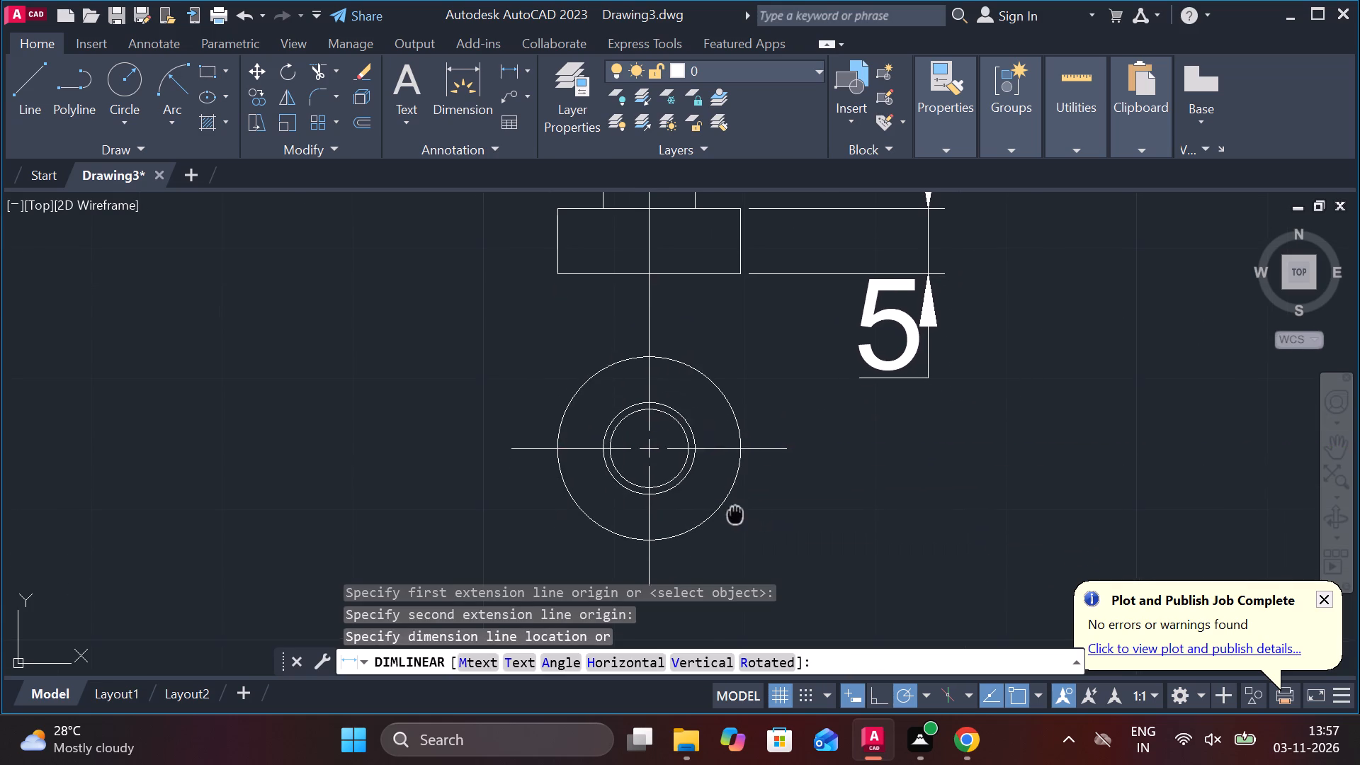
pyautogui.moveTo(733, 514); pyautogui.dragTo(727, 412, button='middle')
pyautogui.click(722, 556)
# Add a horizontal linear dimension across the pin's threaded end, placed above the rounded tip.
pyautogui.scroll(-2, 809, 477)
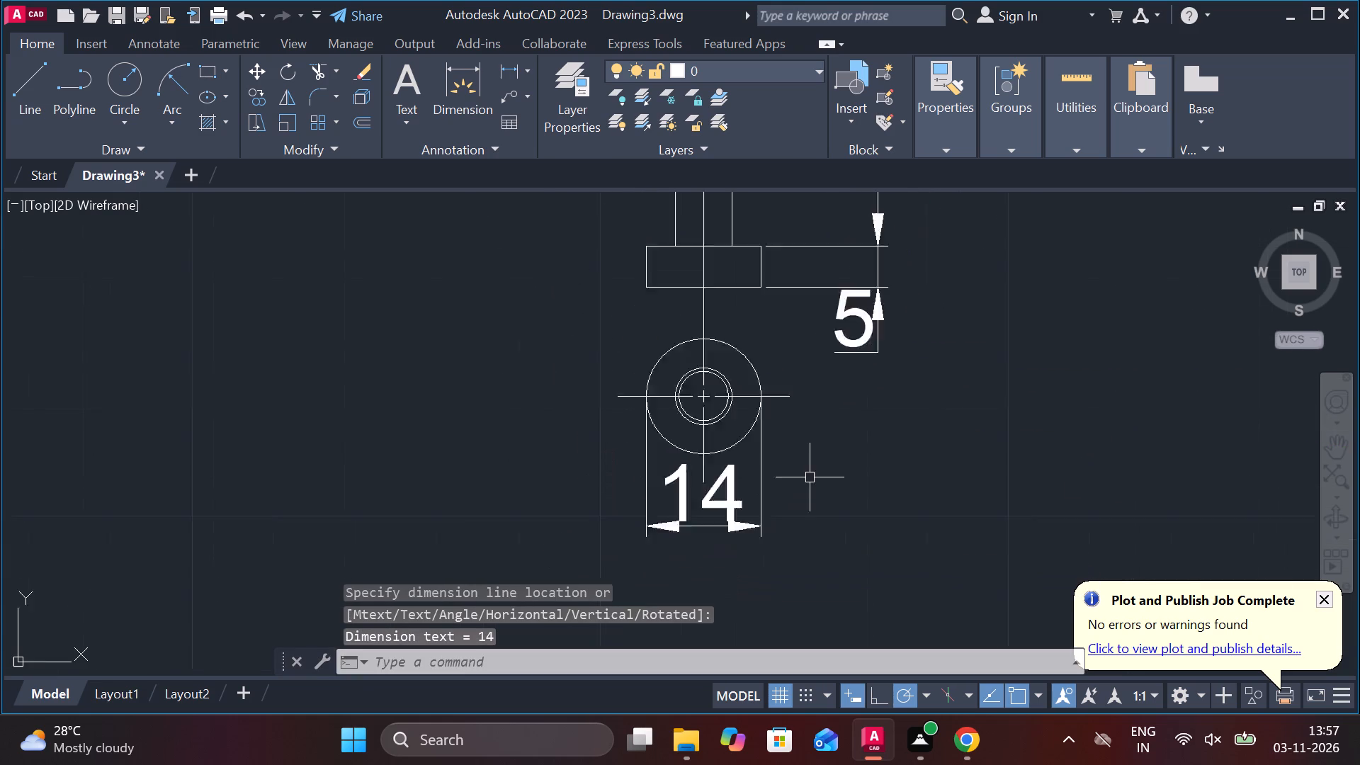
pyautogui.moveTo(816, 476); pyautogui.dragTo(824, 572, button='middle')
pyautogui.moveTo(812, 416); pyautogui.dragTo(825, 597, button='middle')
pyautogui.moveTo(838, 296); pyautogui.dragTo(823, 460, button='middle')
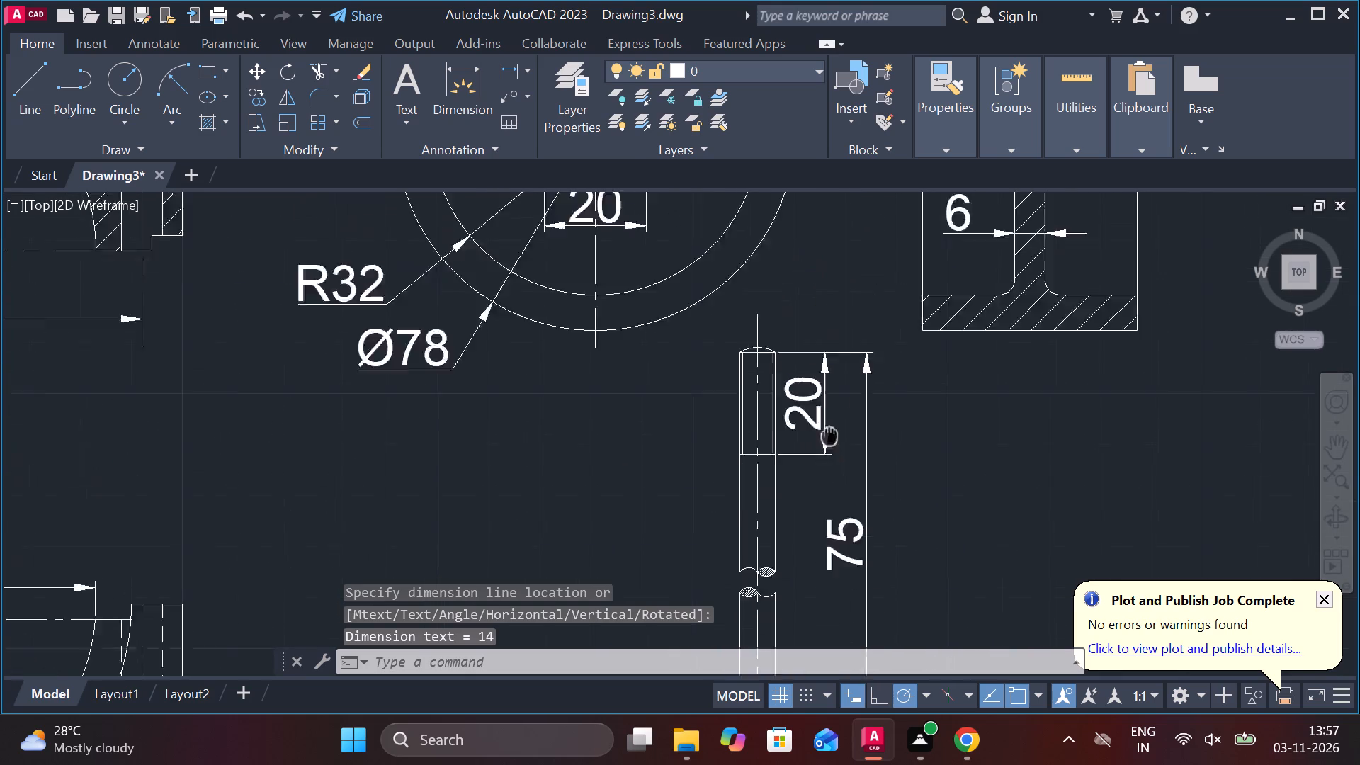
pyautogui.moveTo(823, 460); pyautogui.dragTo(820, 471, button='middle')
pyautogui.scroll(2, 788, 366)
pyautogui.press('space')
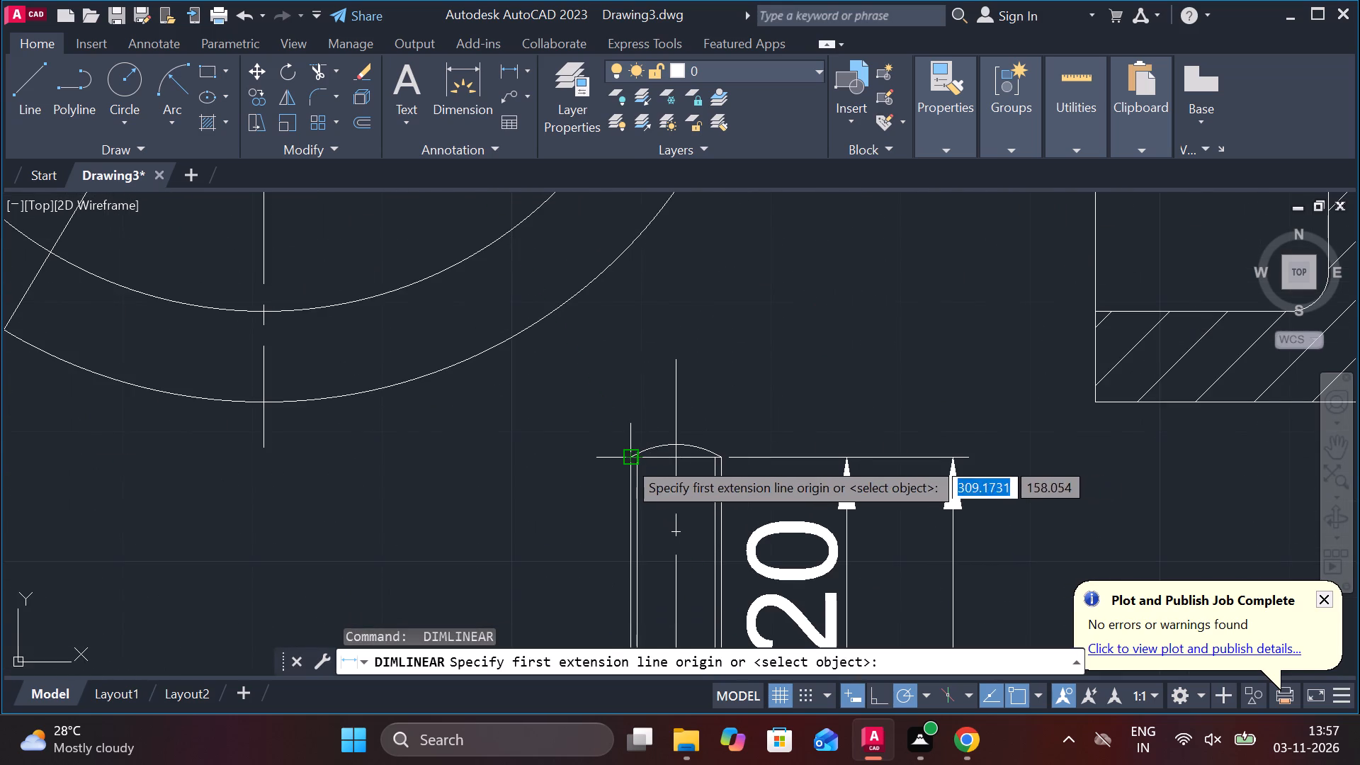
pyautogui.click(626, 459)
pyautogui.click(726, 460)
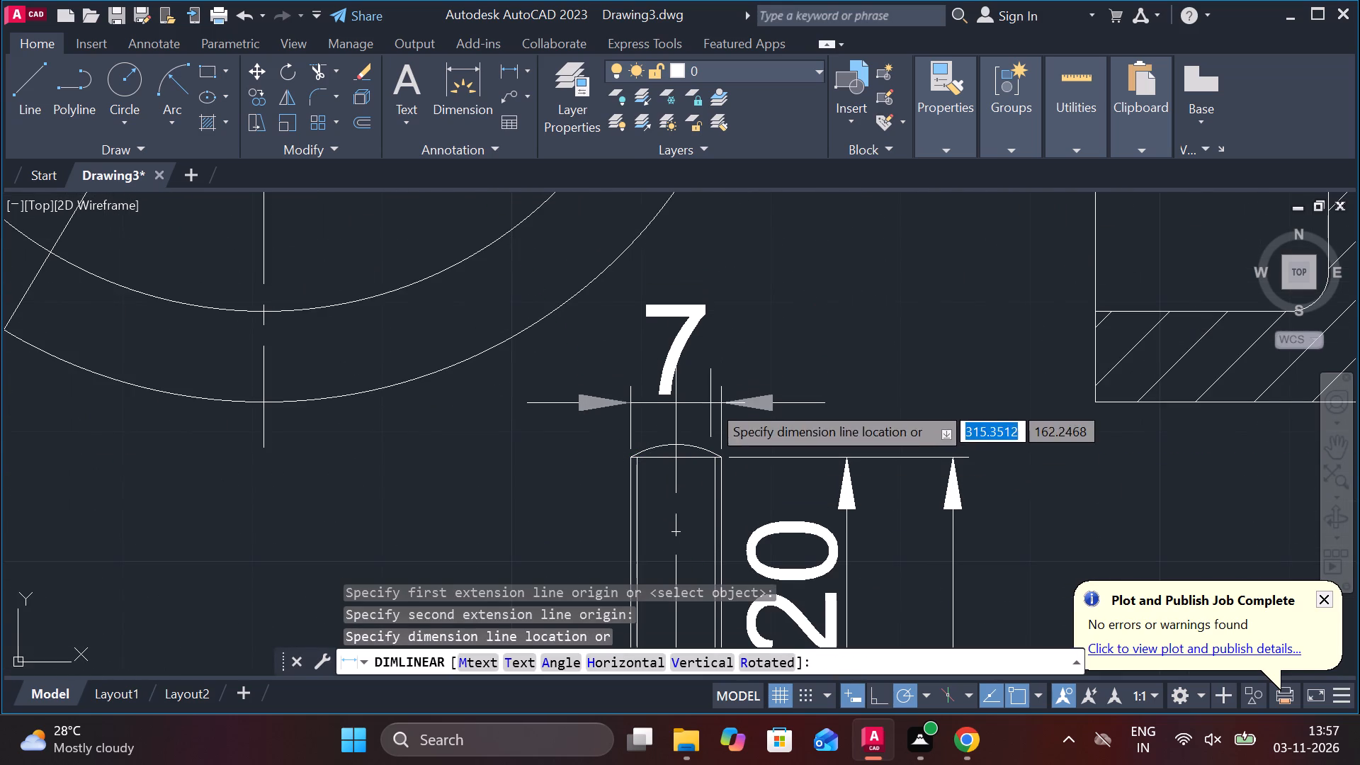
pyautogui.click(710, 403)
pyautogui.press('Escape')
# Edit the text of the width dimension above the pin's tip to read M7.
pyautogui.doubleClick(690, 314)
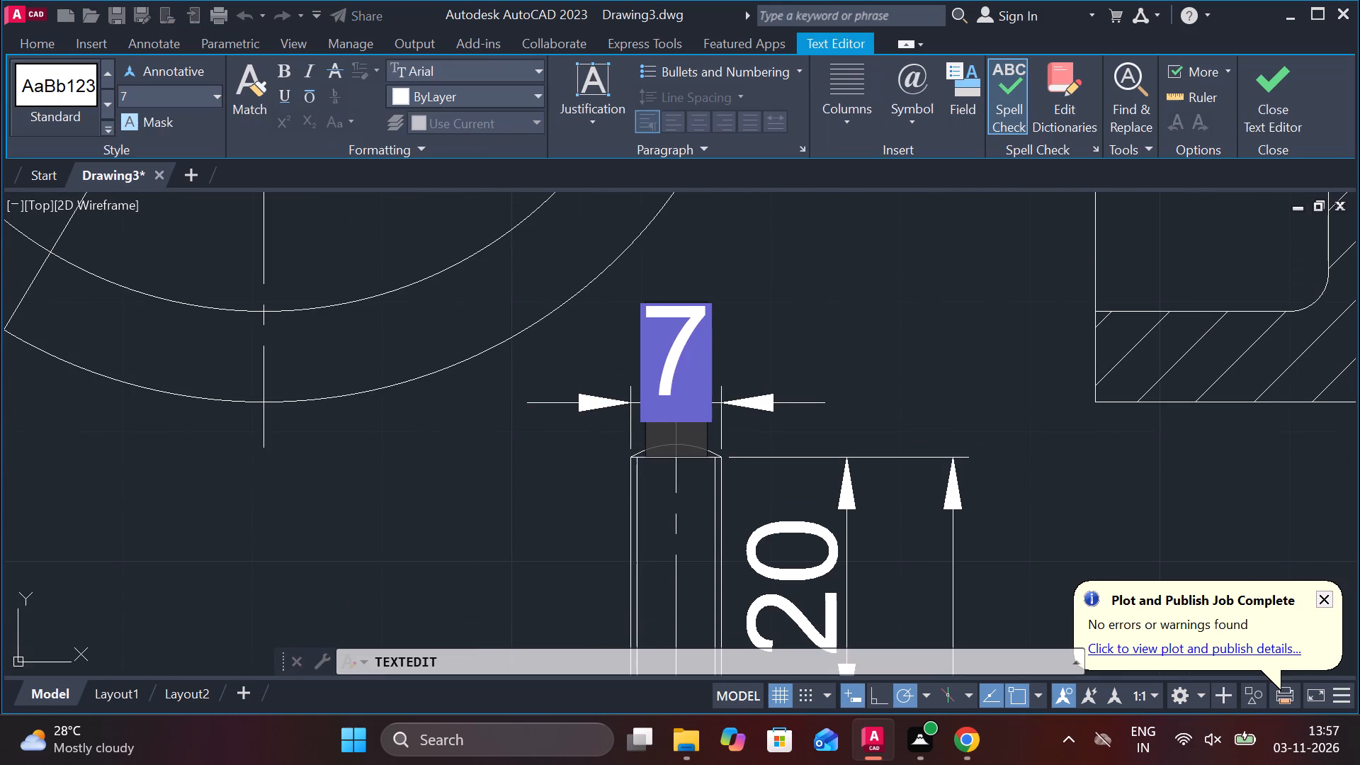
pyautogui.press('m')
pyautogui.press('BackSpace')
pyautogui.press('m')
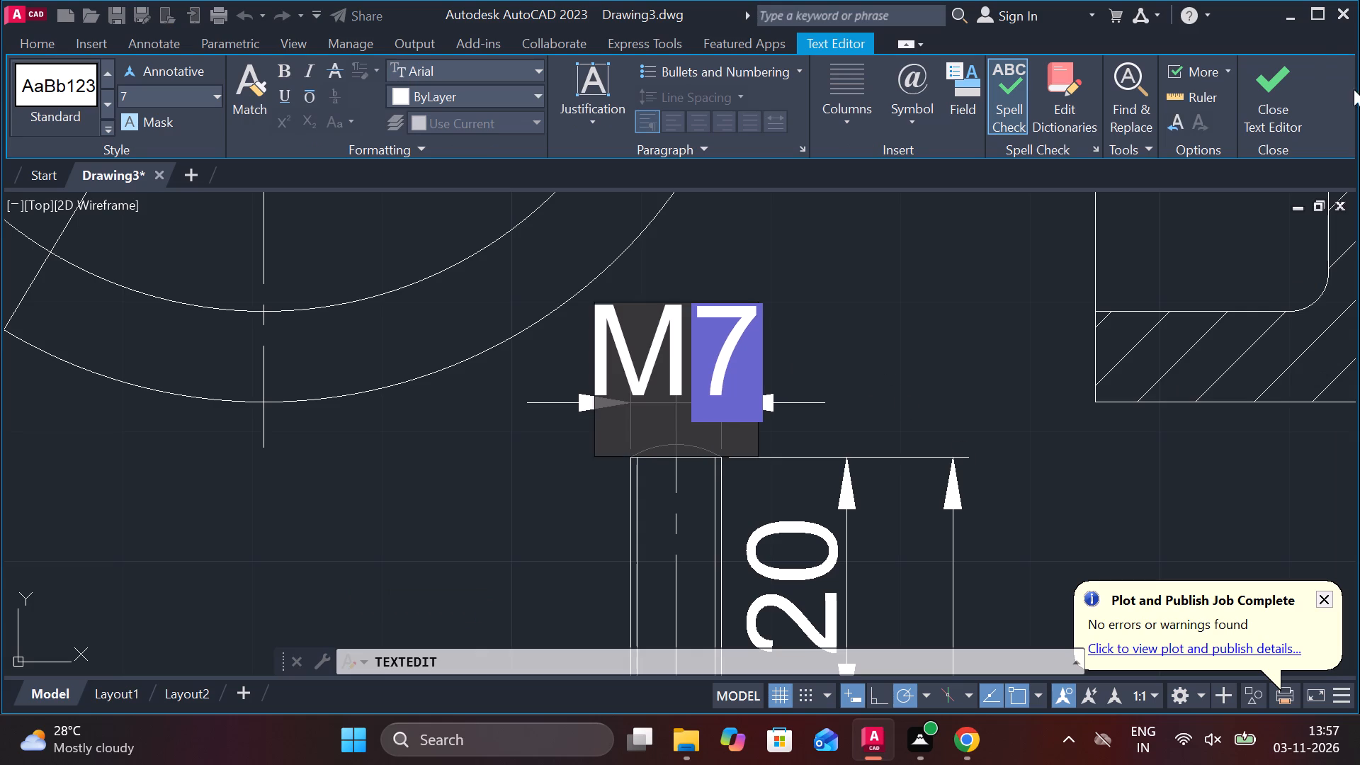
pyautogui.click(1265, 90)
pyautogui.scroll(-3, 974, 324)
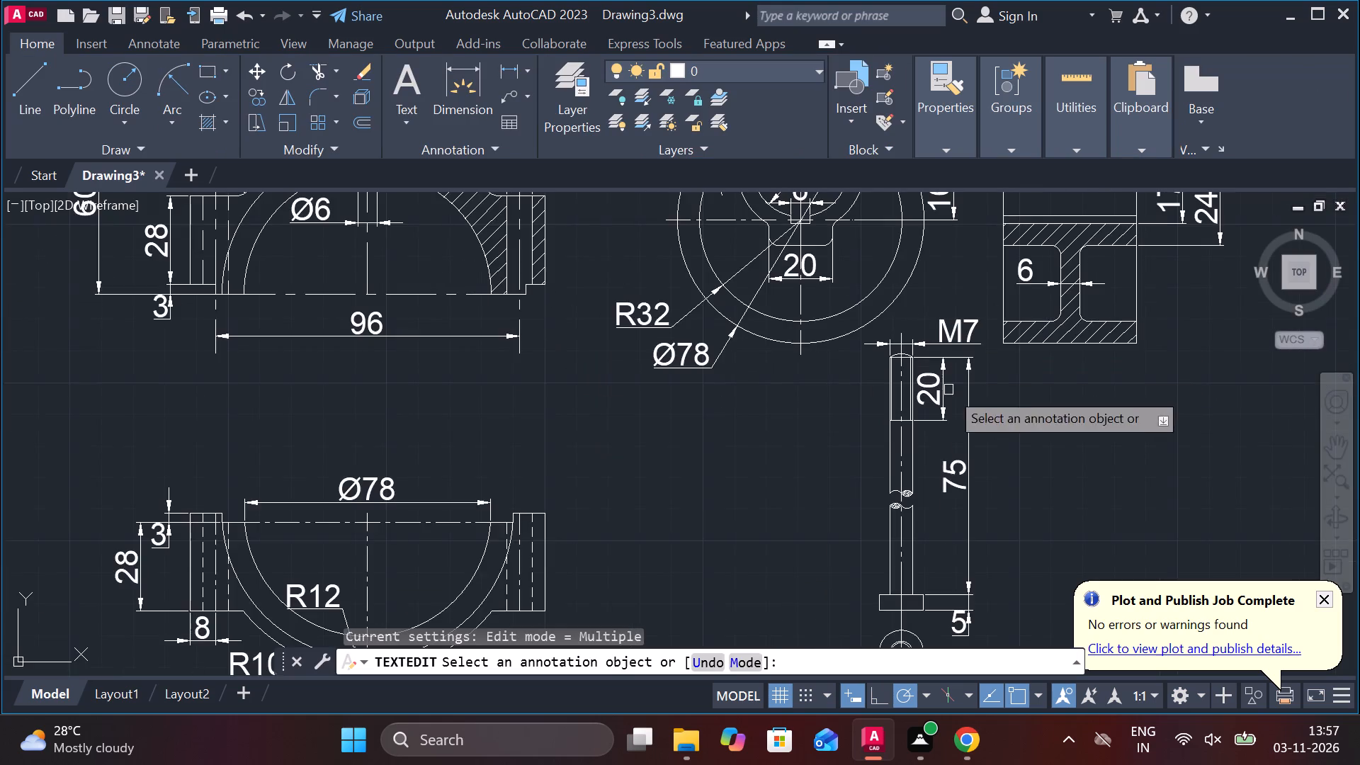
pyautogui.moveTo(946, 390); pyautogui.dragTo(895, 330, button='middle')
pyautogui.press('Escape')
# Add a multileader pointing to the pin's lower shank, labelled 5 with text height 10.
pyautogui.click(506, 93)
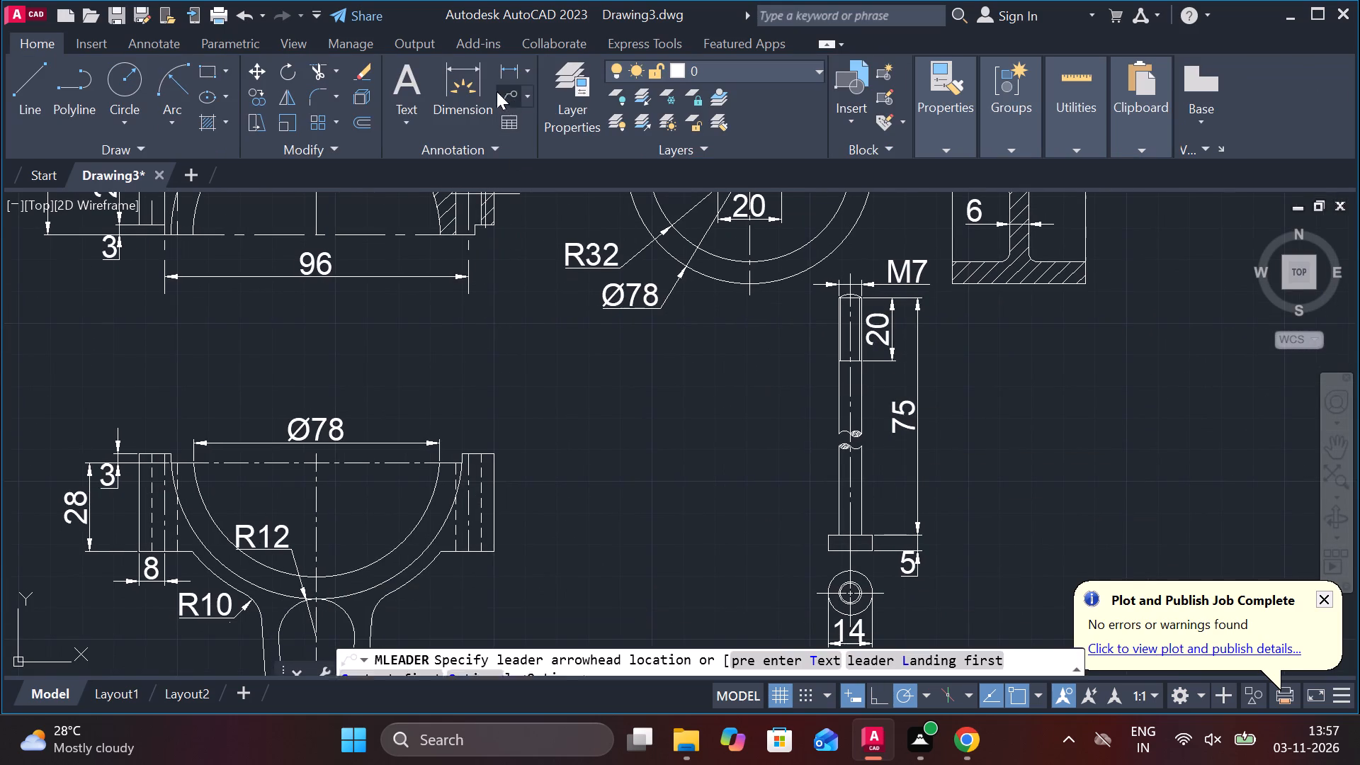
pyautogui.click(837, 497)
pyautogui.click(802, 446)
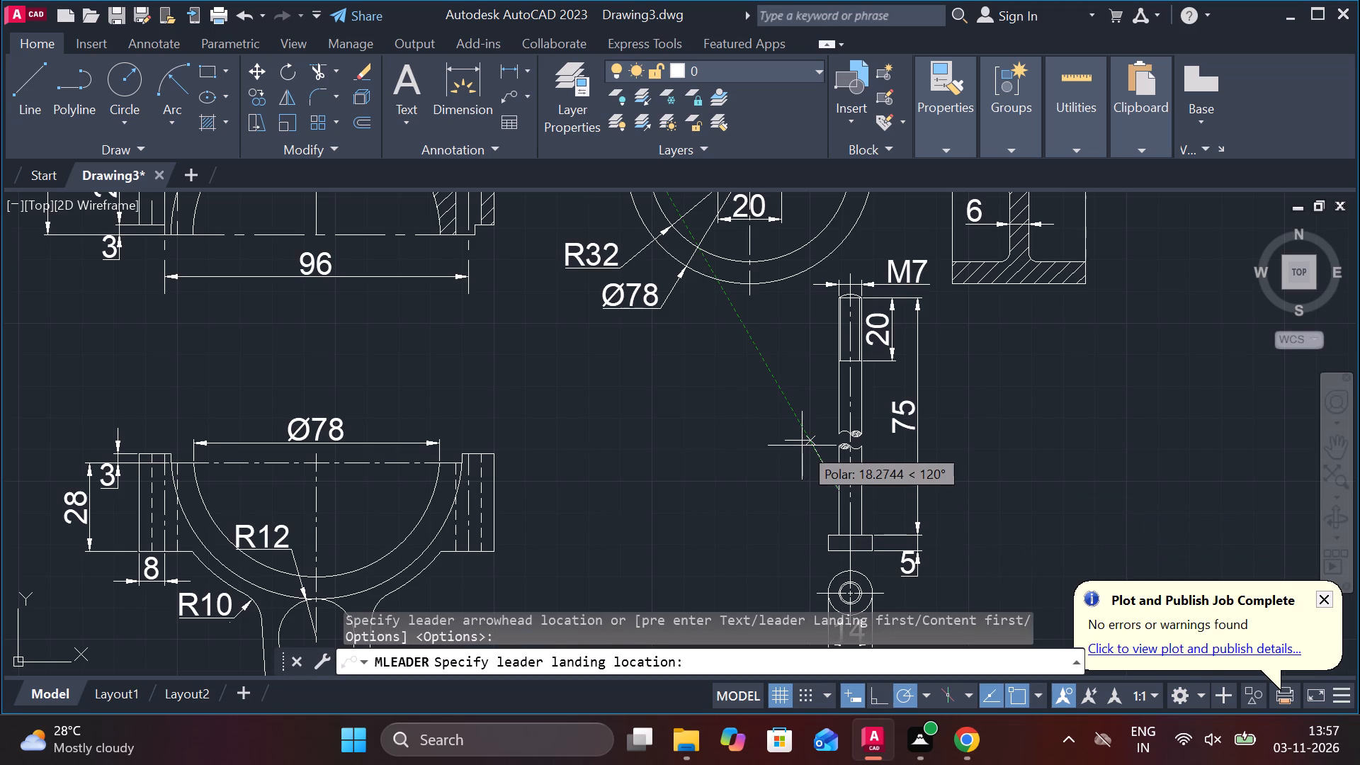
pyautogui.click(144, 88)
pyautogui.write('10')
pyautogui.press('Return')
pyautogui.press('5')
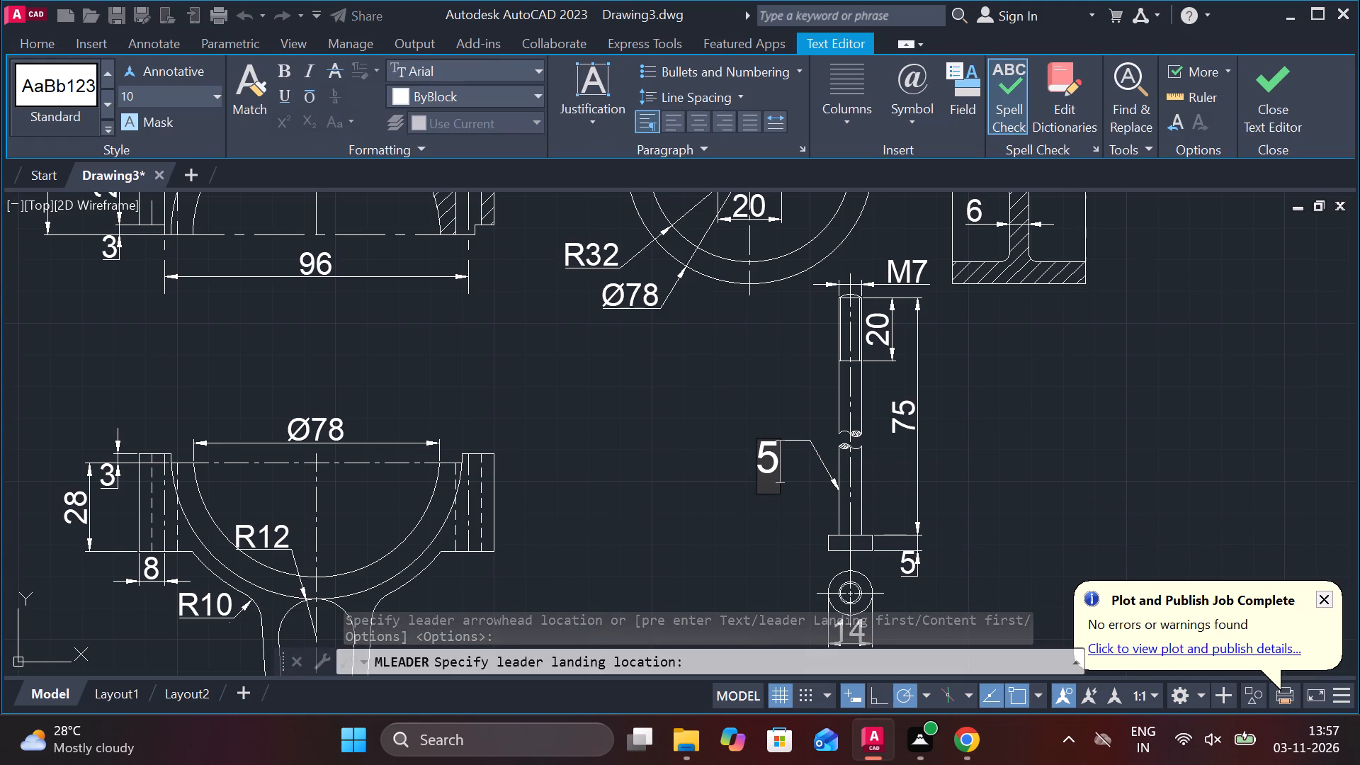
pyautogui.click(1283, 81)
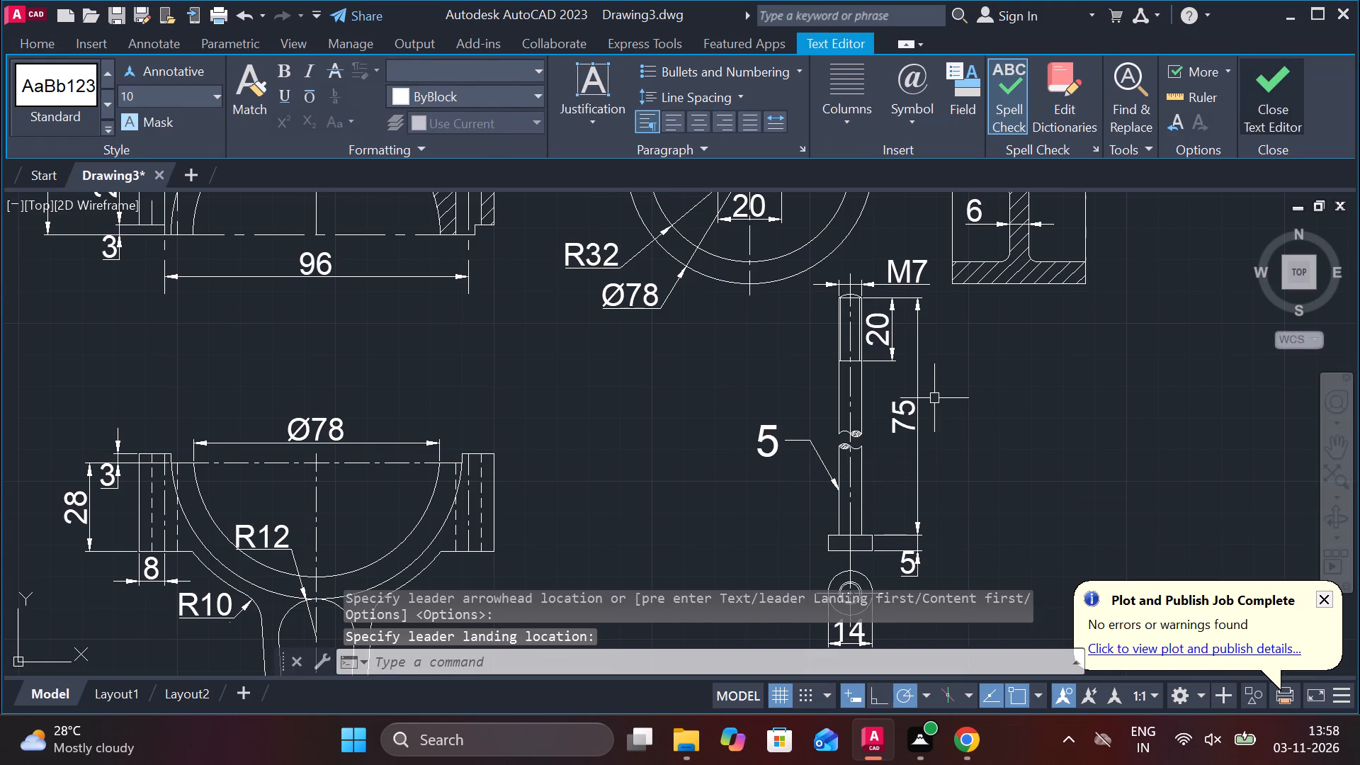
# Move the pin, its end view, dimensions and part label to the space beside the flanged half ring, below the circular view.
pyautogui.scroll(-2, 941, 392)
pyautogui.click(943, 516)
pyautogui.scroll(2, 905, 350)
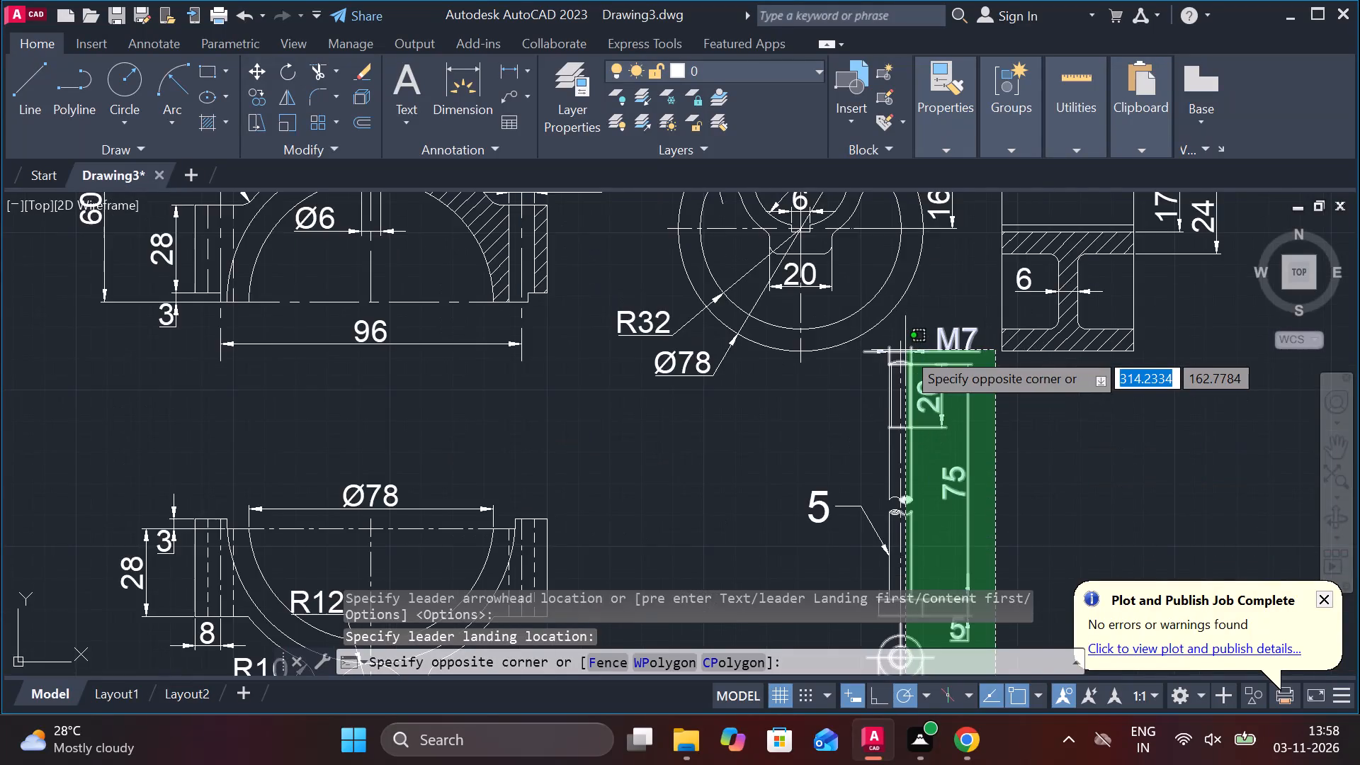
pyautogui.scroll(1, 905, 348)
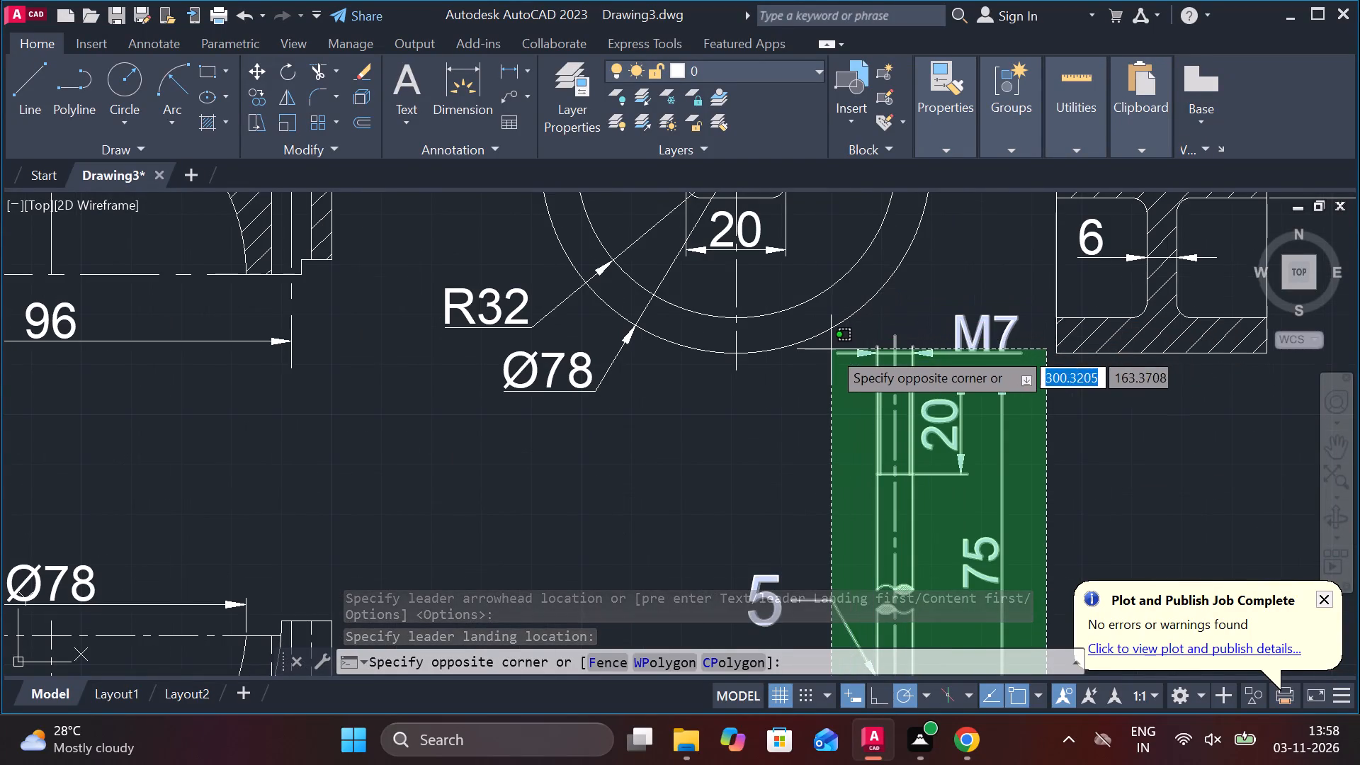
pyautogui.click(829, 350)
pyautogui.scroll(-1, 863, 429)
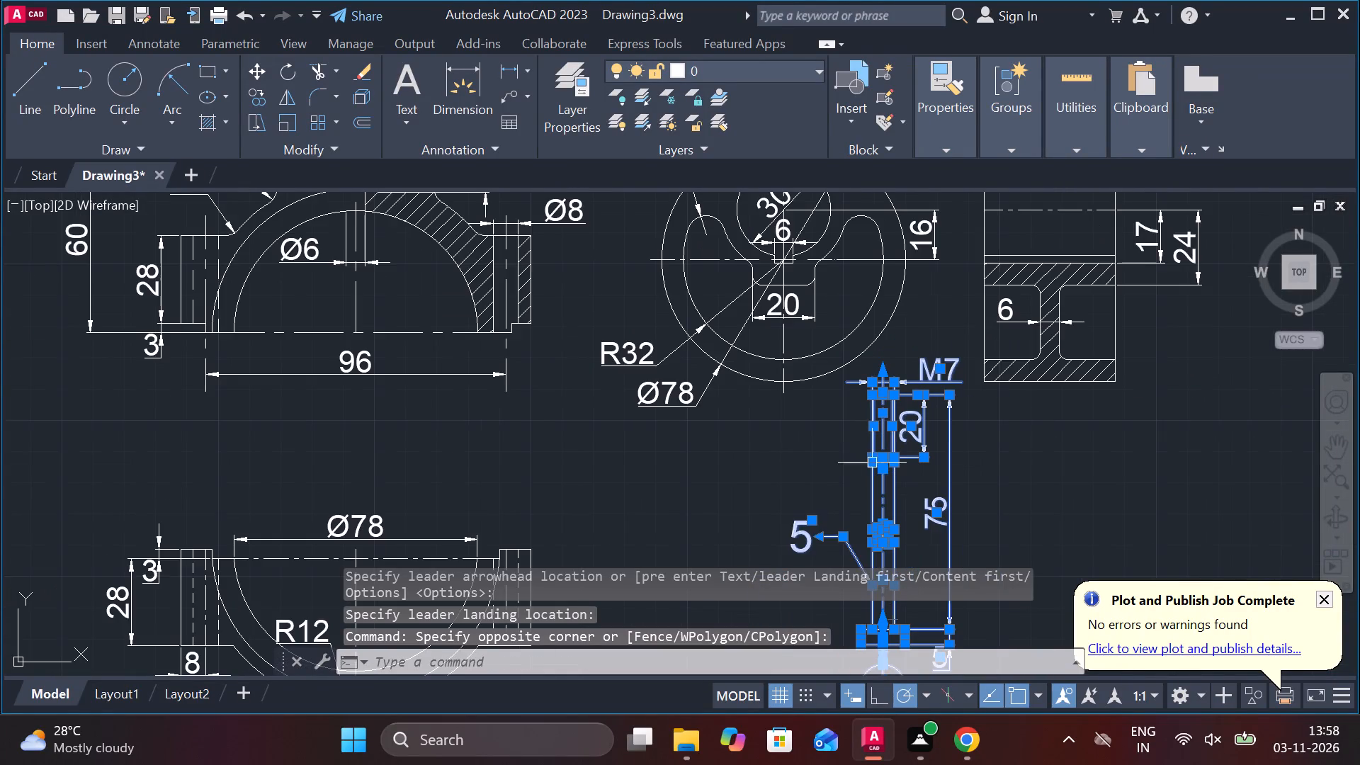
pyautogui.moveTo(839, 526); pyautogui.dragTo(799, 489, button='middle')
pyautogui.press('m')
pyautogui.press('Return')
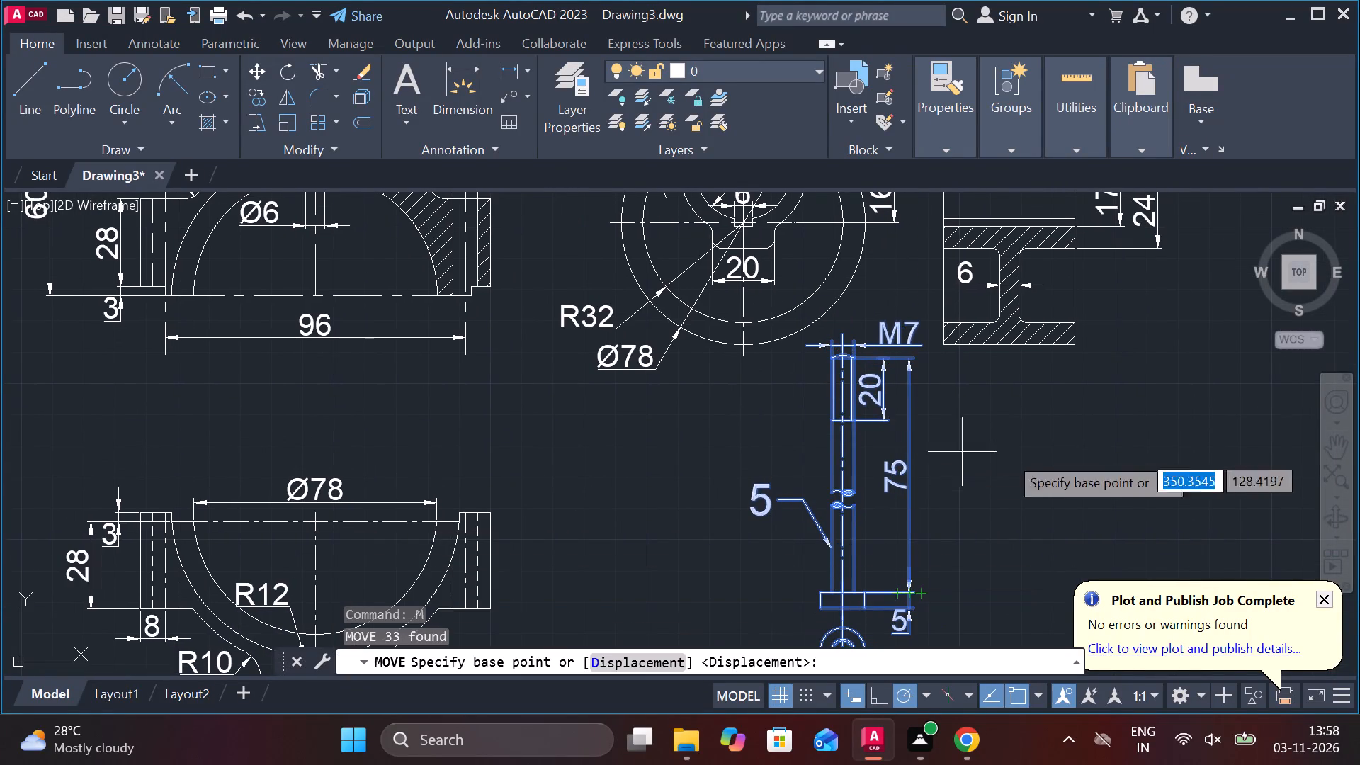
pyautogui.click(1021, 453)
pyautogui.scroll(-2, 1041, 432)
pyautogui.scroll(2, 924, 497)
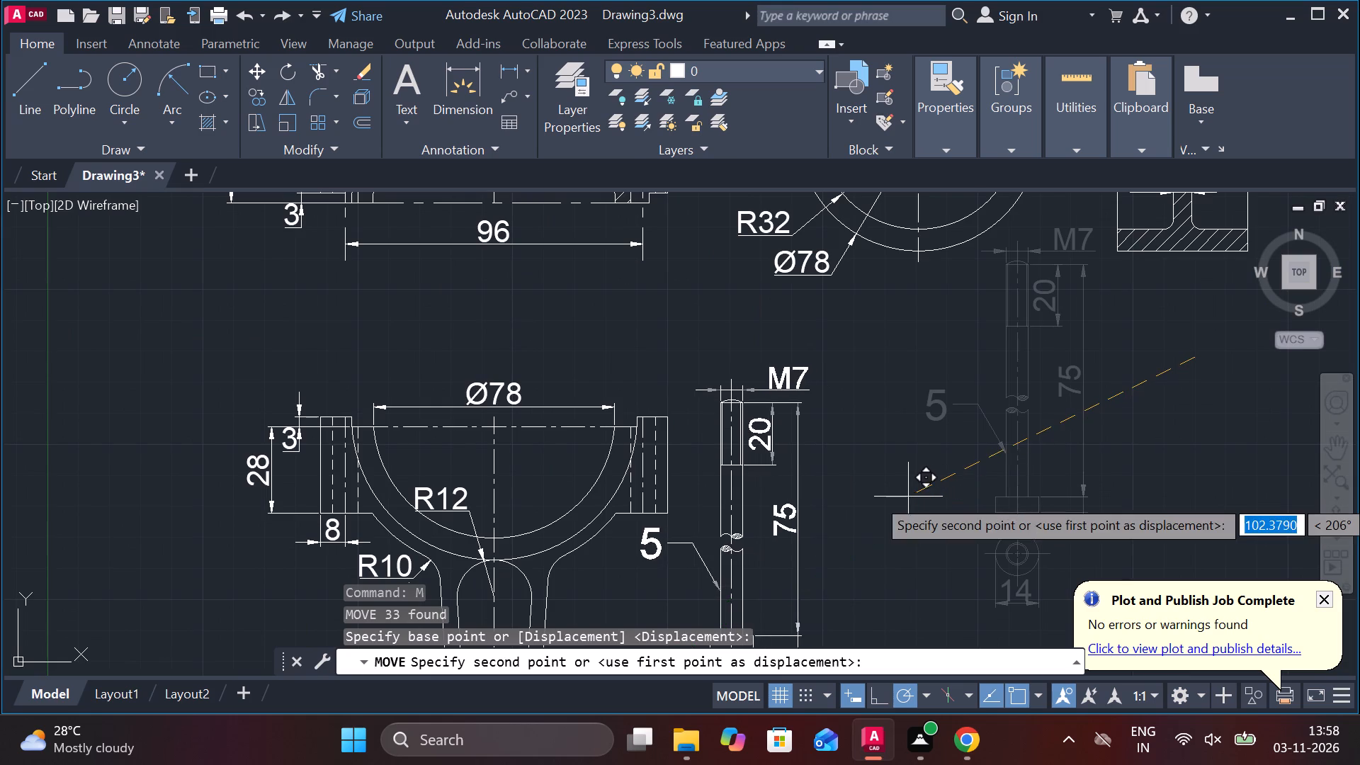
pyautogui.click(959, 426)
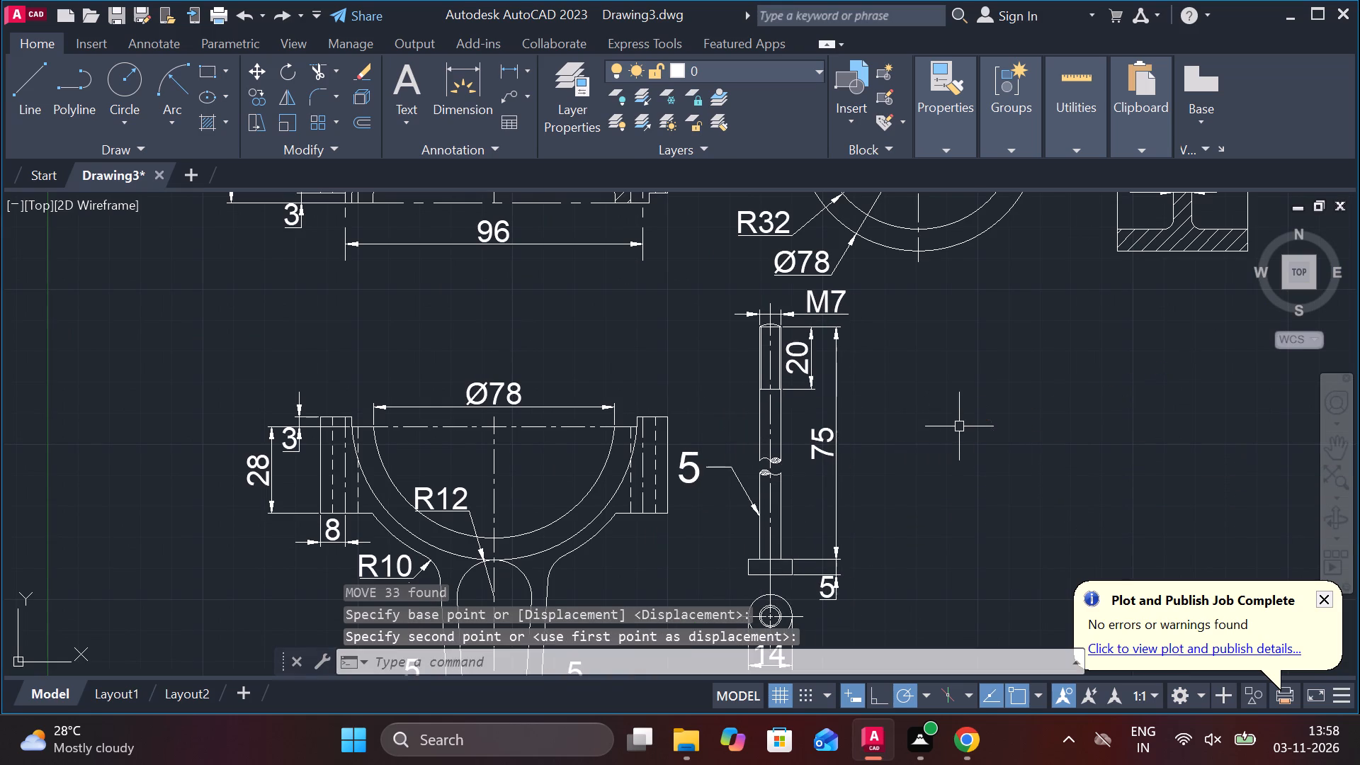
# Draw a closed rectangle 50 wide by 32 high with lines in the empty space beside the pin.
pyautogui.scroll(-2, 976, 426)
pyautogui.moveTo(1019, 412); pyautogui.dragTo(724, 400, button='middle')
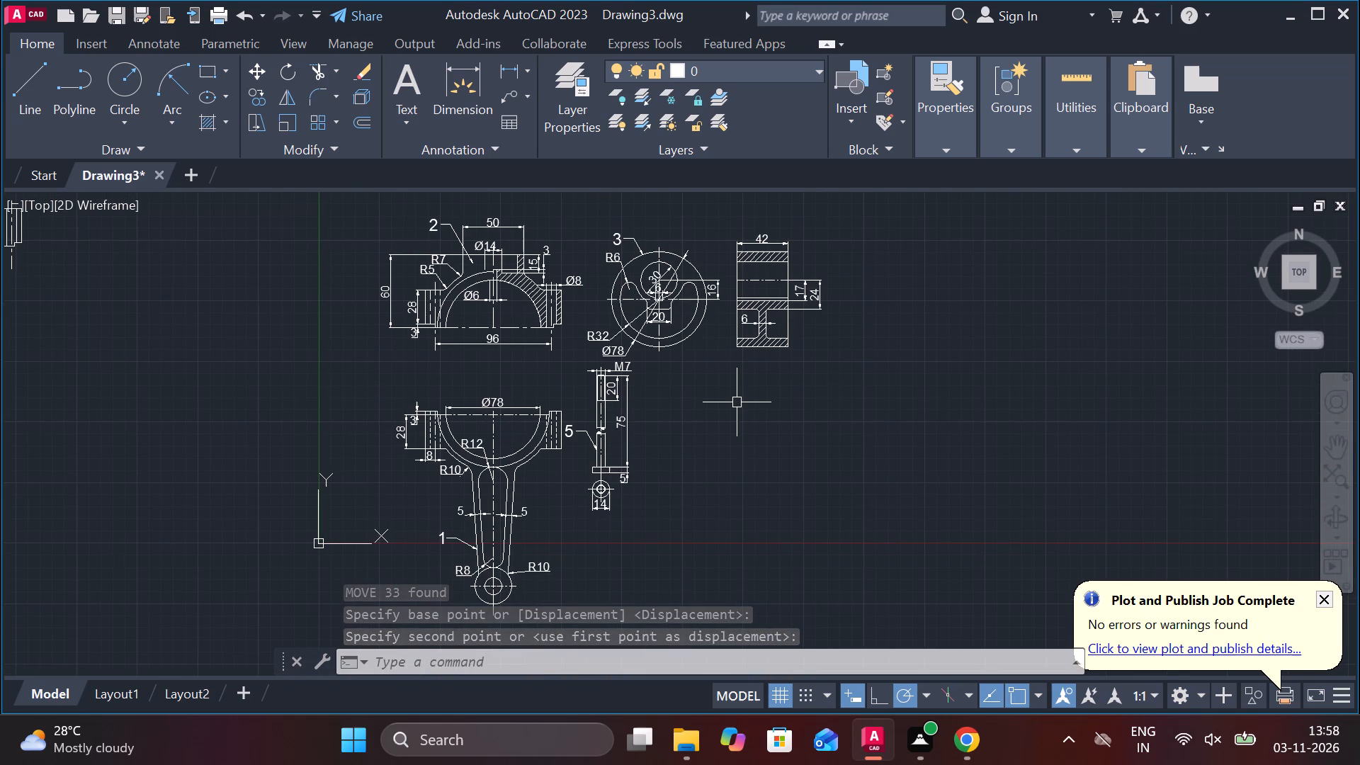
pyautogui.scroll(2, 682, 418)
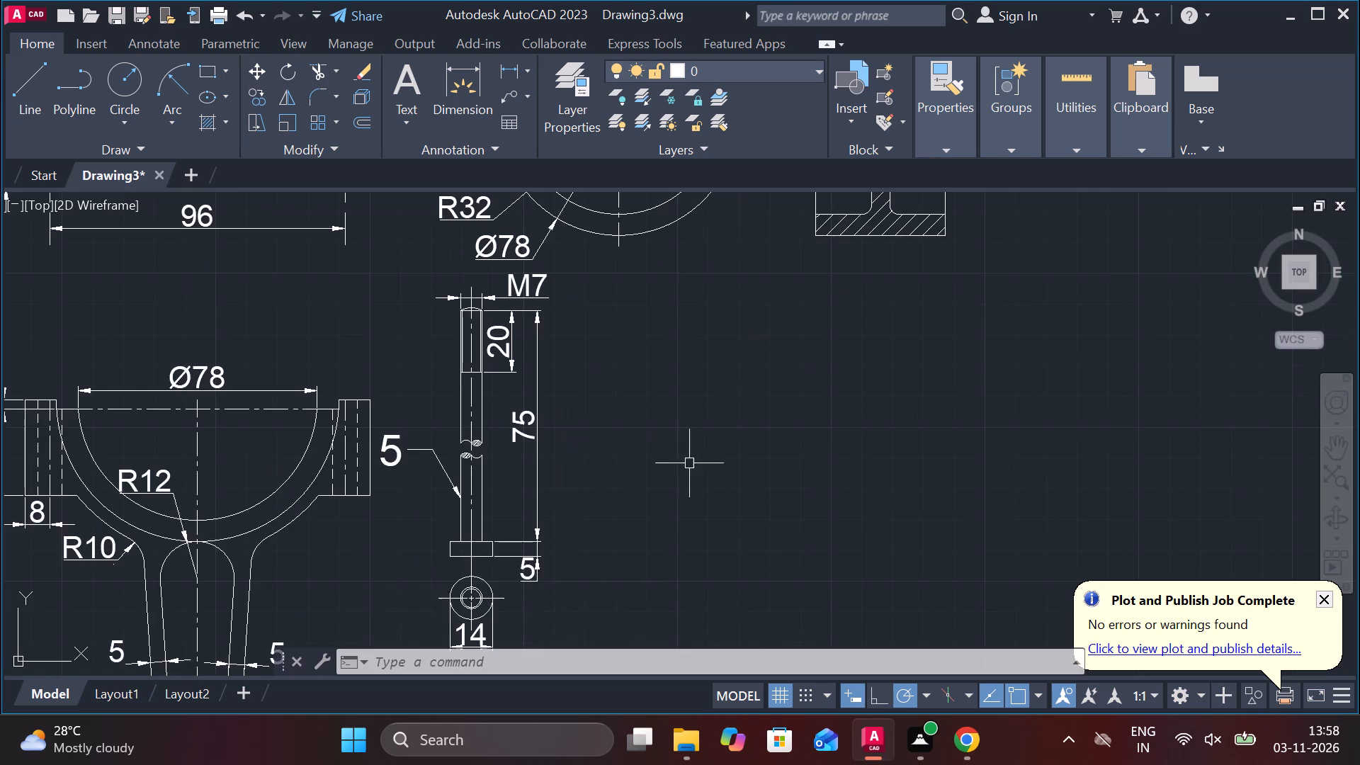
pyautogui.moveTo(676, 463); pyautogui.dragTo(523, 412, button='middle')
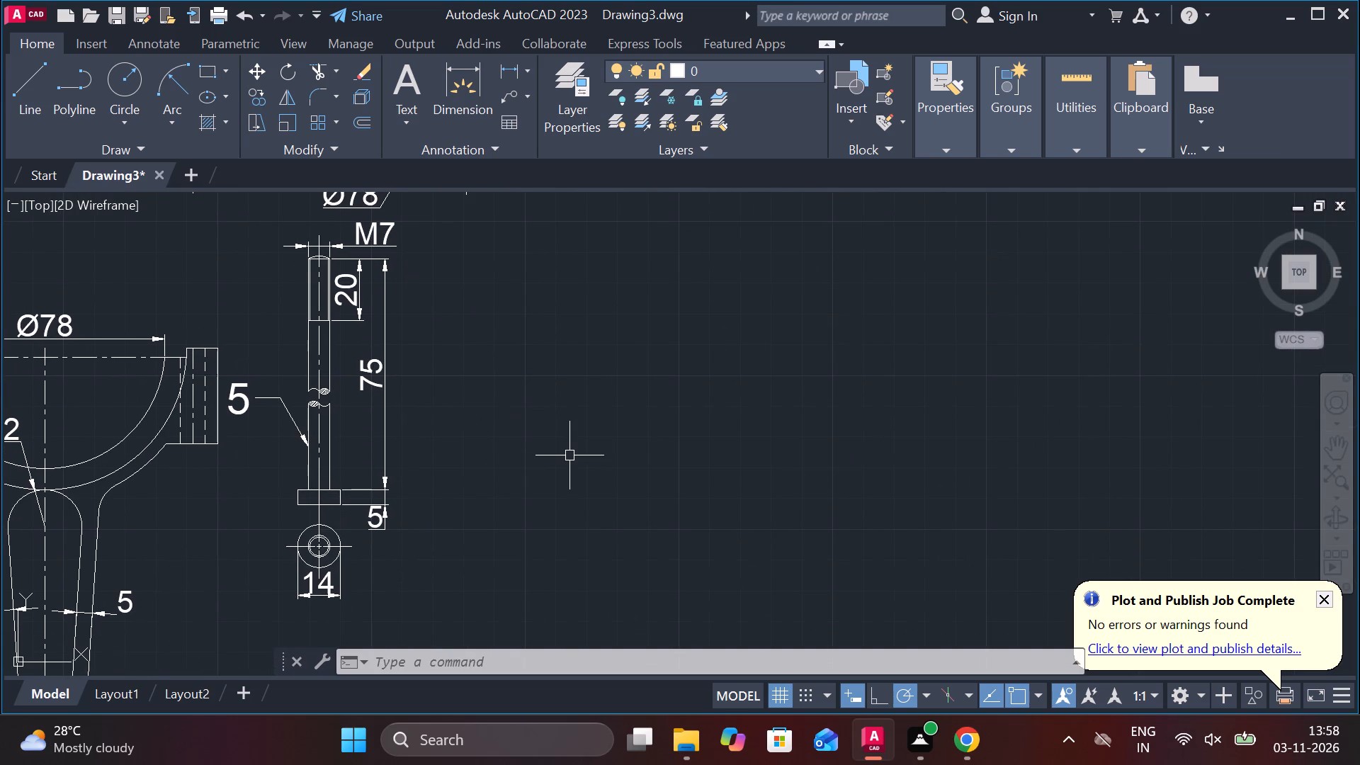
pyautogui.moveTo(602, 471); pyautogui.dragTo(526, 470, button='middle')
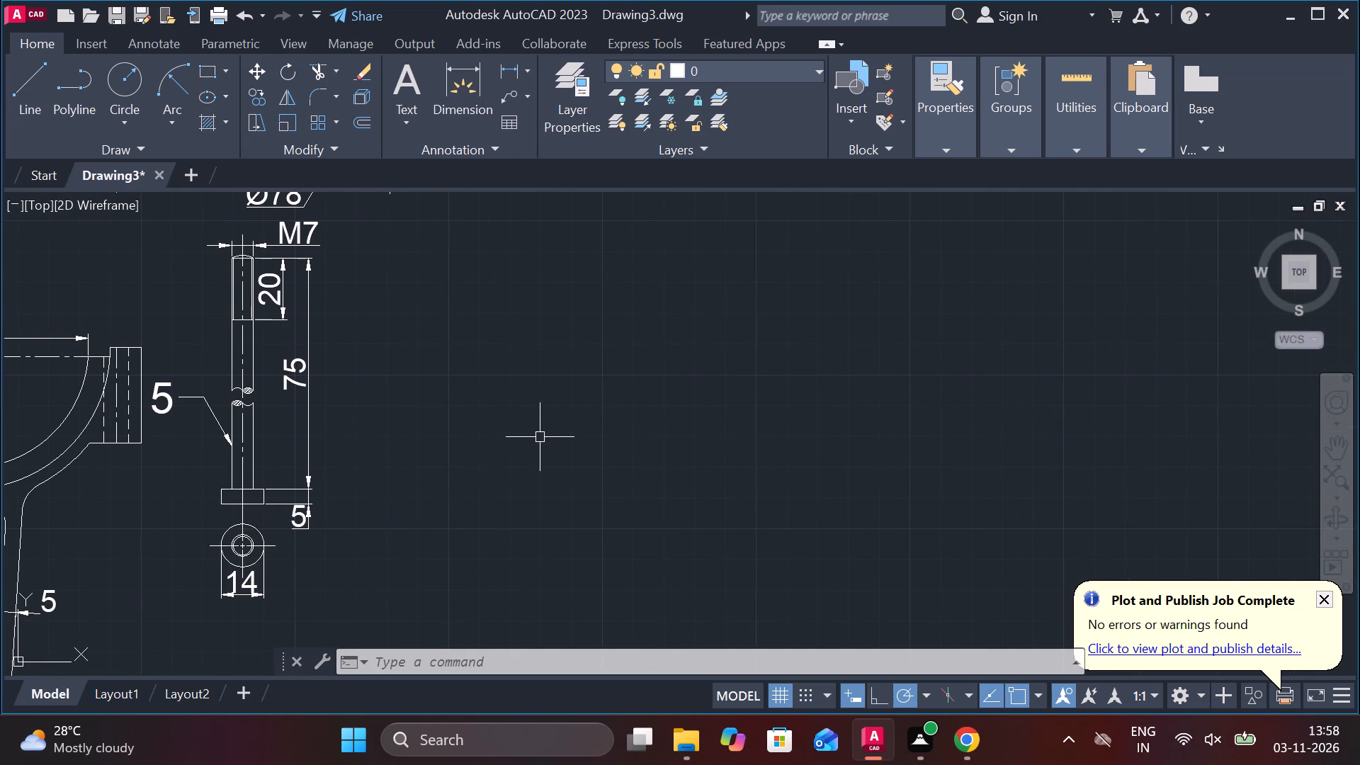
pyautogui.press('l')
pyautogui.press('Return')
pyautogui.click(542, 448)
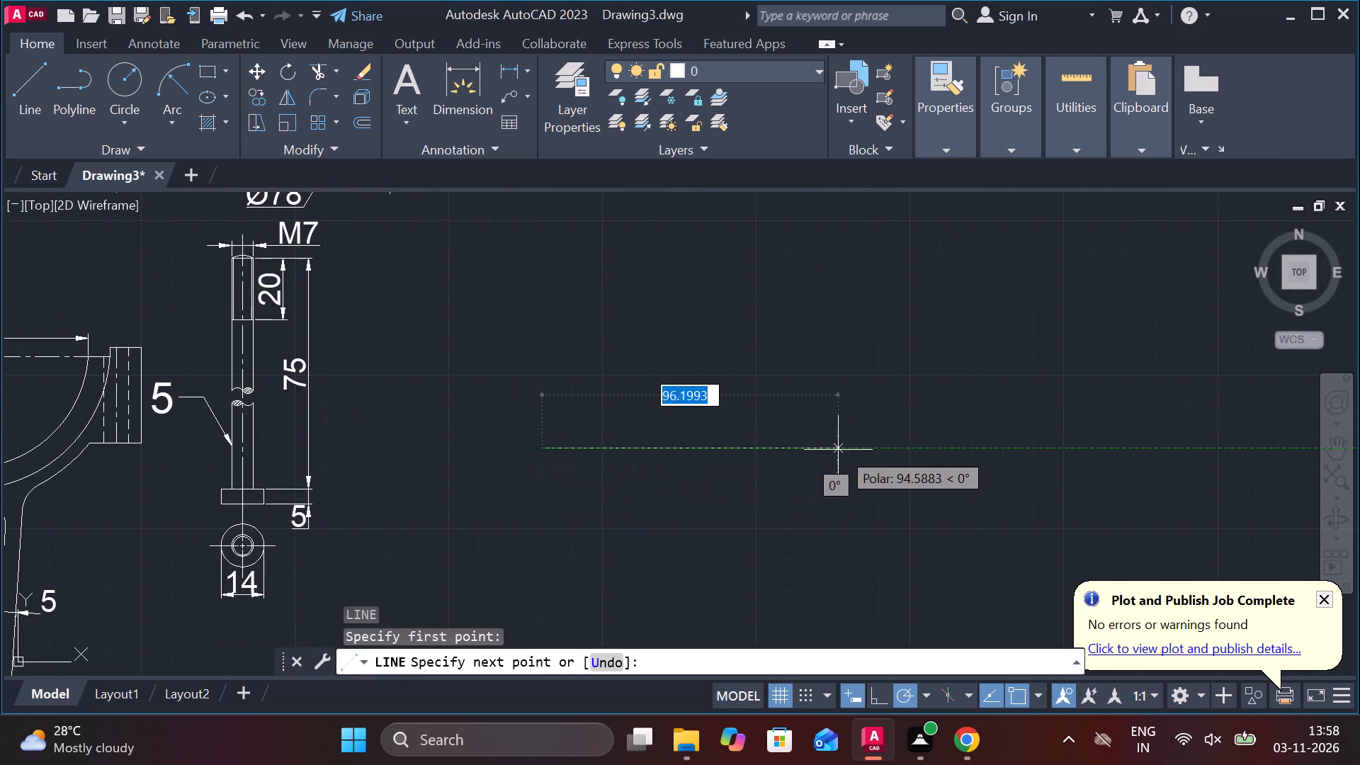
pyautogui.write('50')
pyautogui.press('Return')
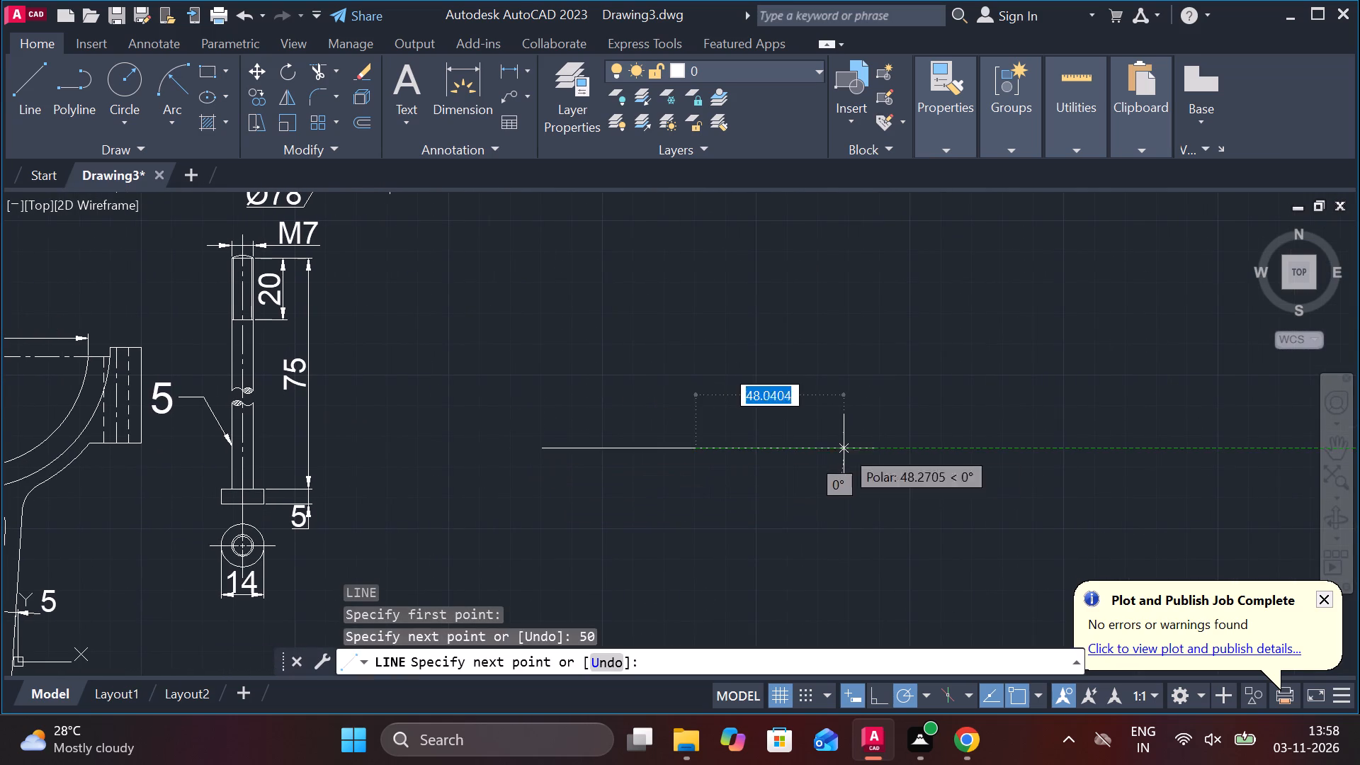
pyautogui.write('32')
pyautogui.press('space')
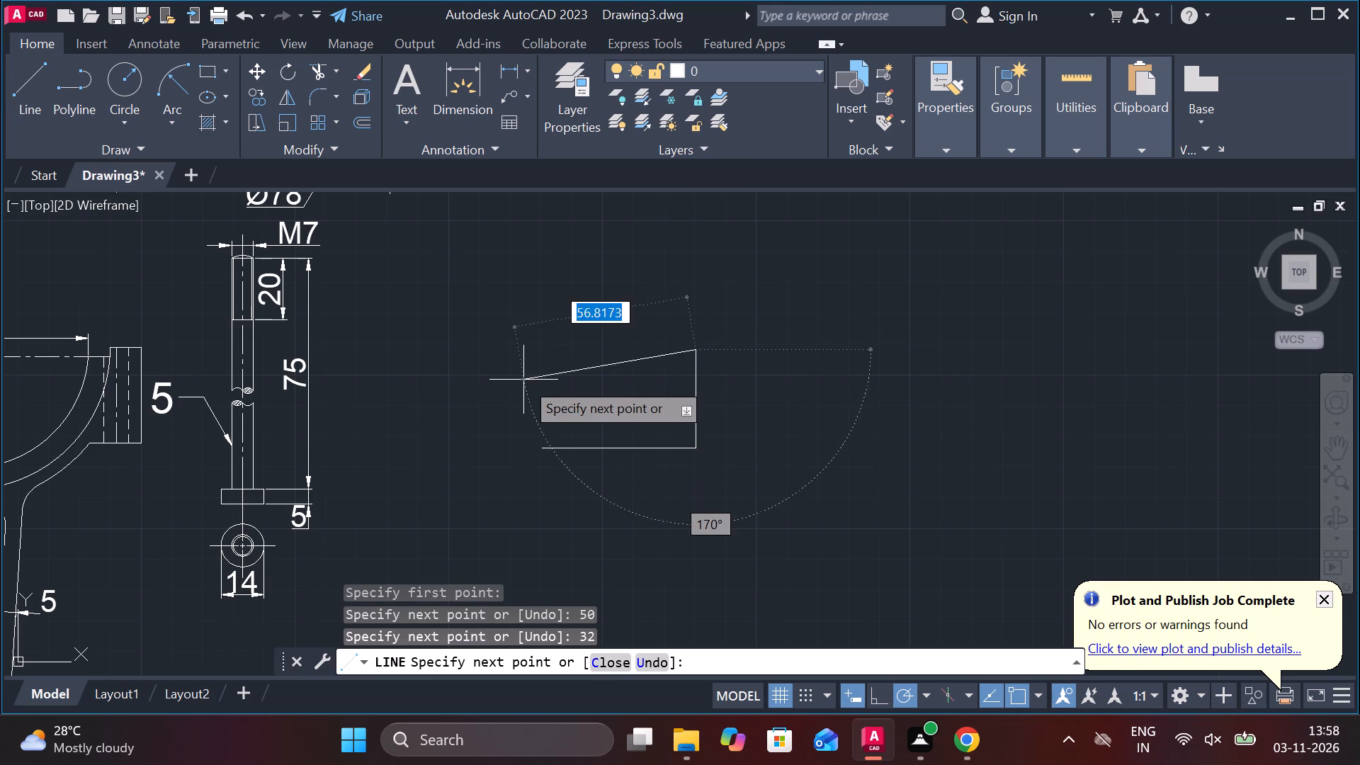
pyautogui.write('50')
pyautogui.press('Return')
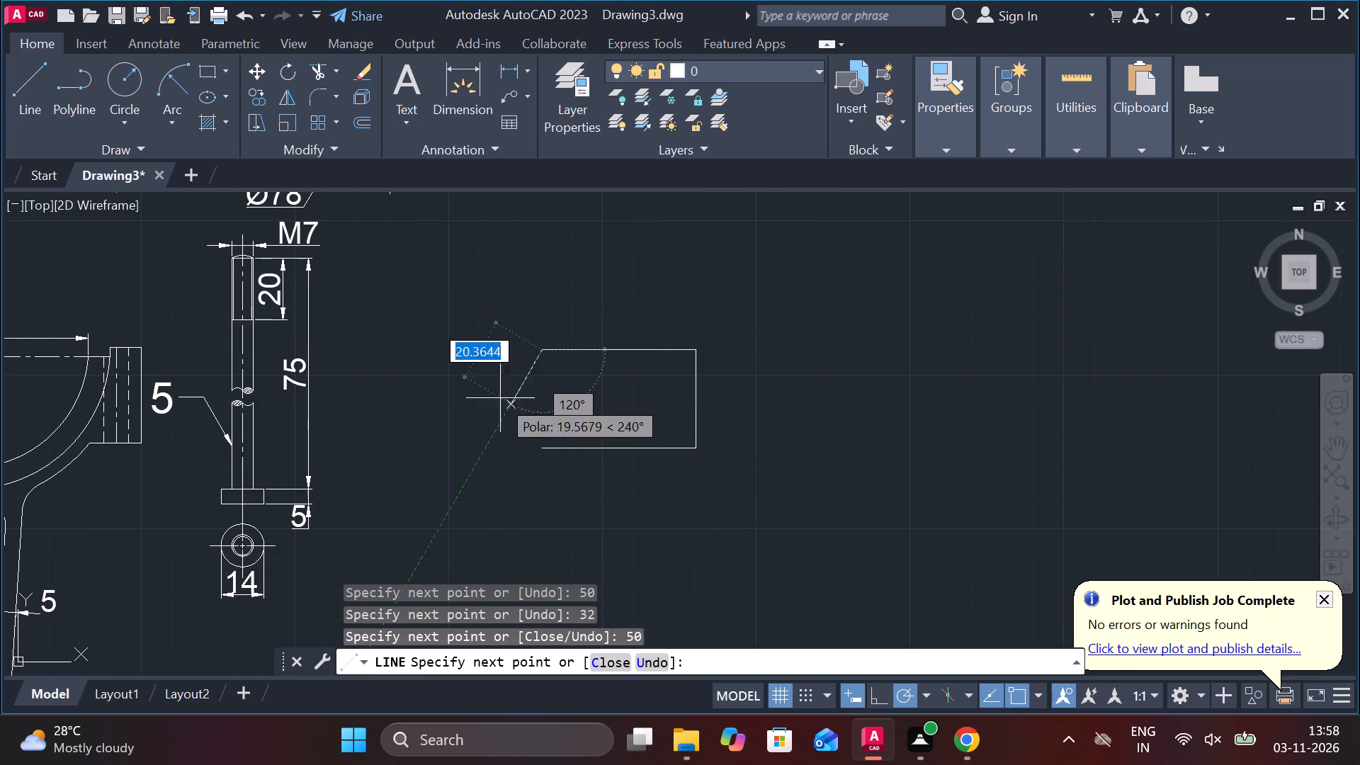
pyautogui.click(535, 449)
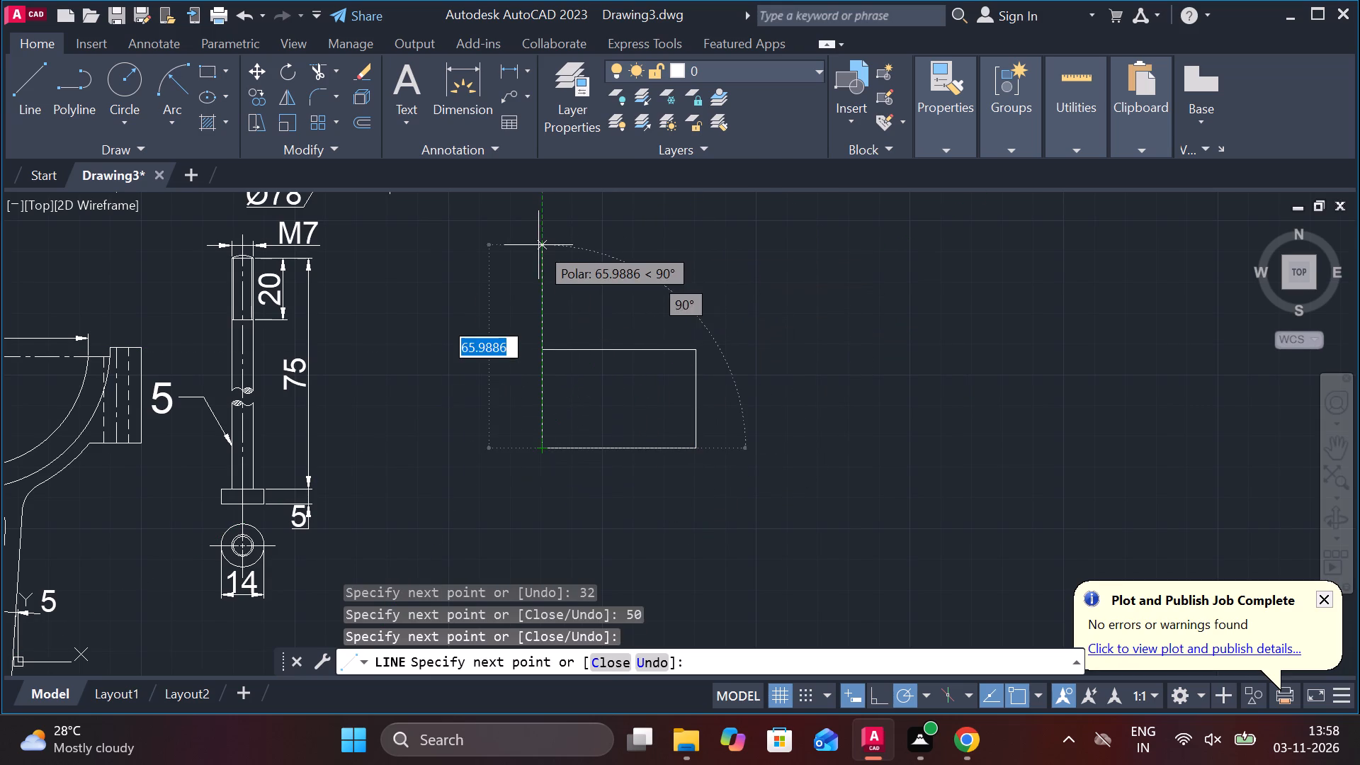
pyautogui.scroll(1, 543, 258)
pyautogui.moveTo(549, 258); pyautogui.dragTo(545, 307, button='middle')
pyautogui.press('Escape')
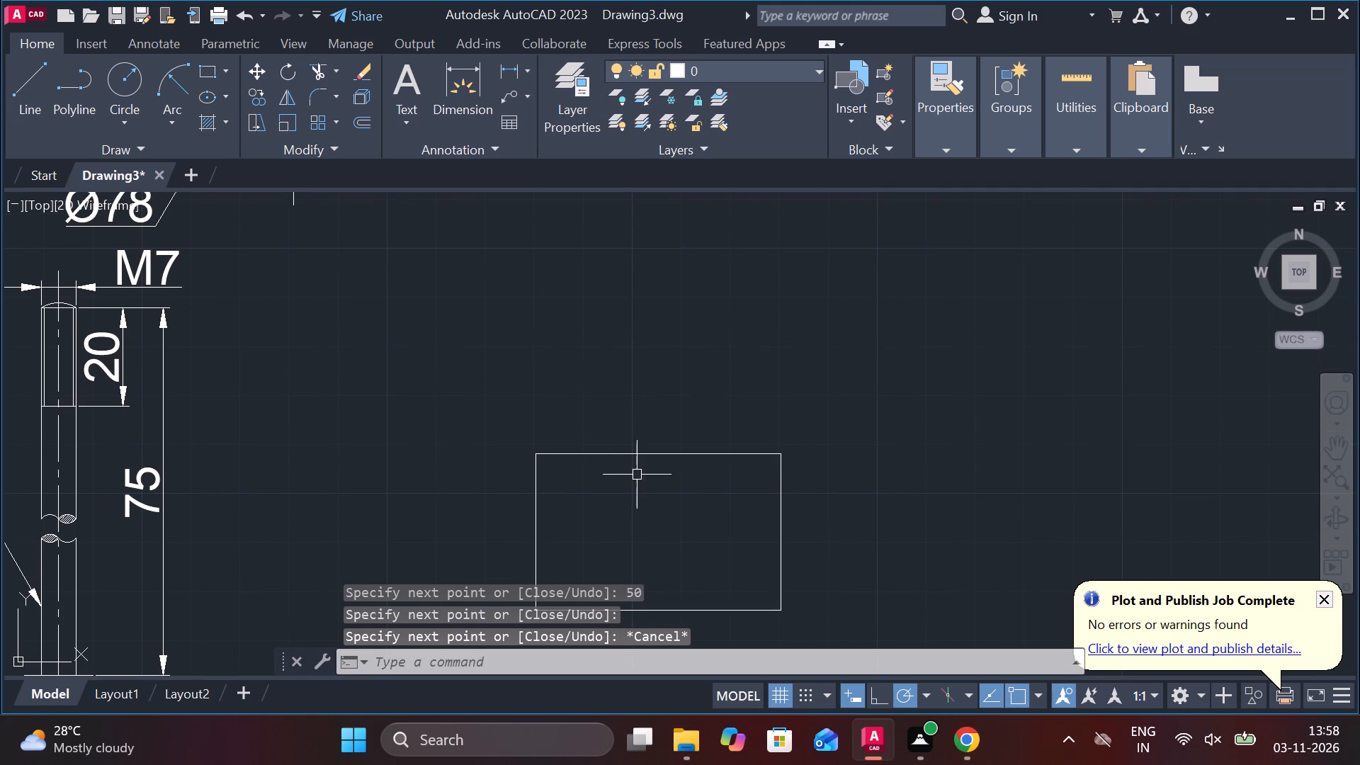
# Add a vertical centerline midway between the two short sides of the 50 by 32 rectangle.
pyautogui.write('CM')
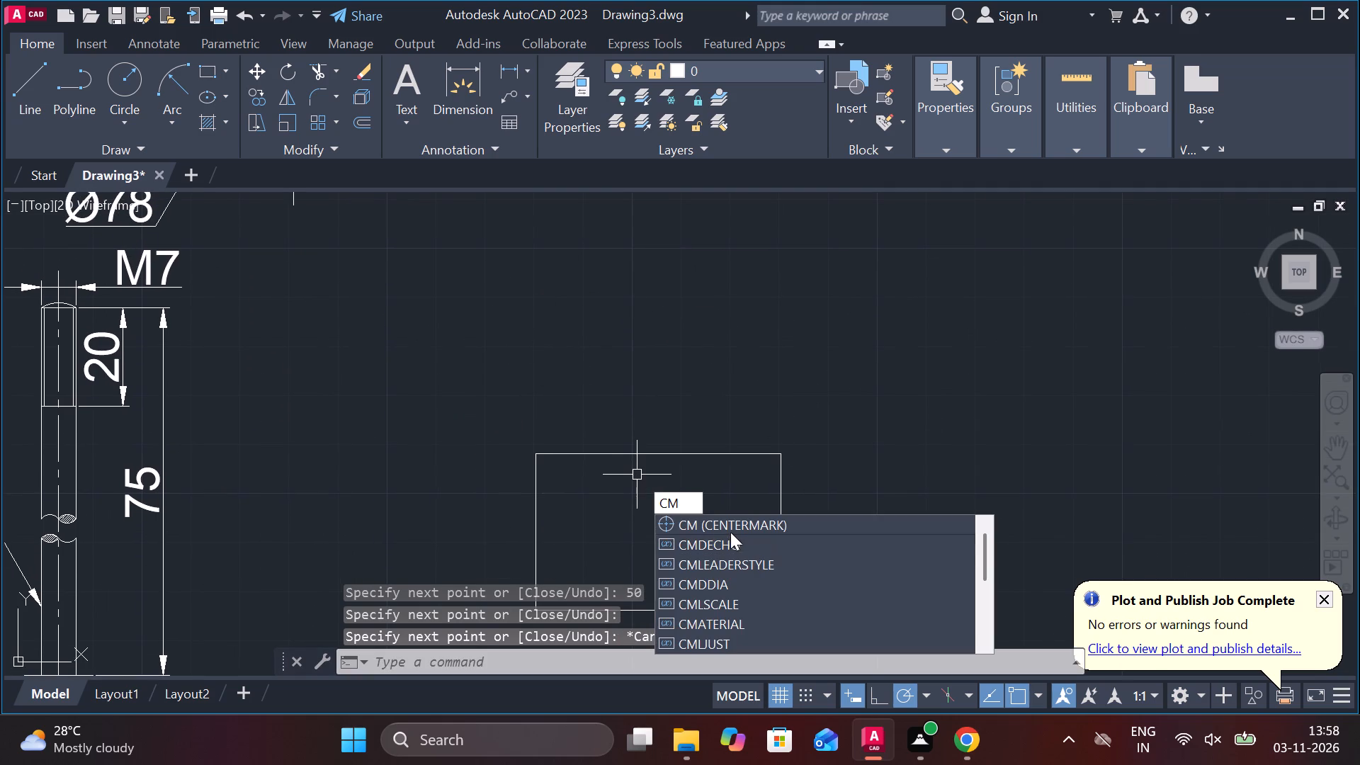
pyautogui.press('BackSpace')
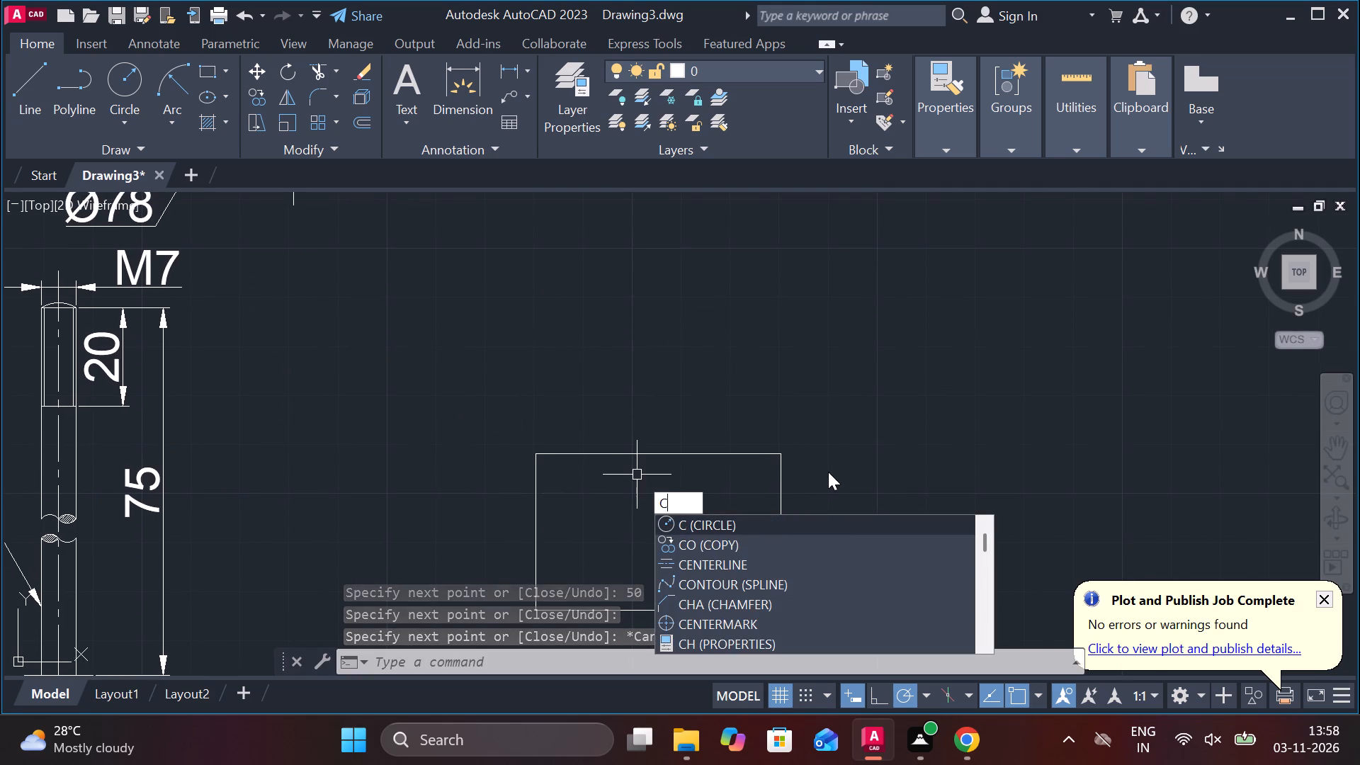
pyautogui.press('e')
pyautogui.click(738, 526)
pyautogui.click(540, 506)
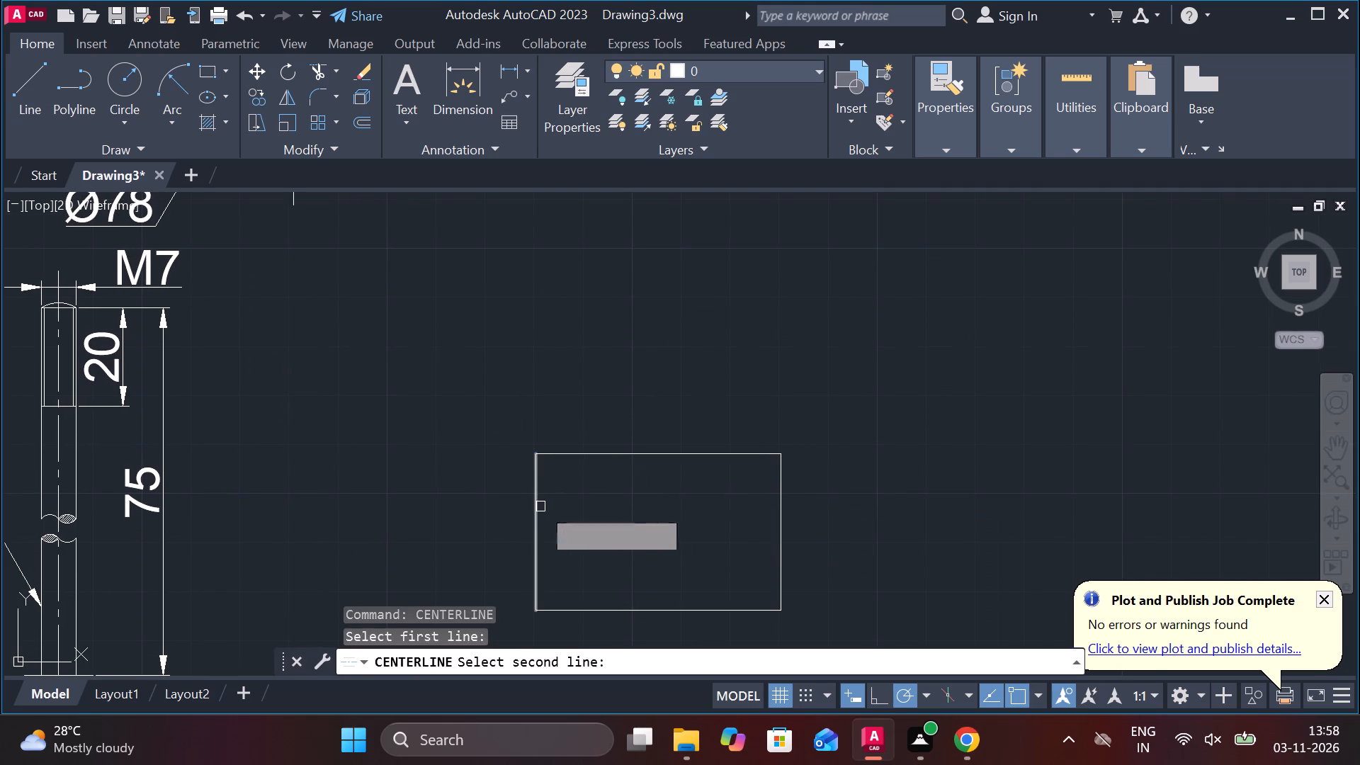
pyautogui.click(786, 514)
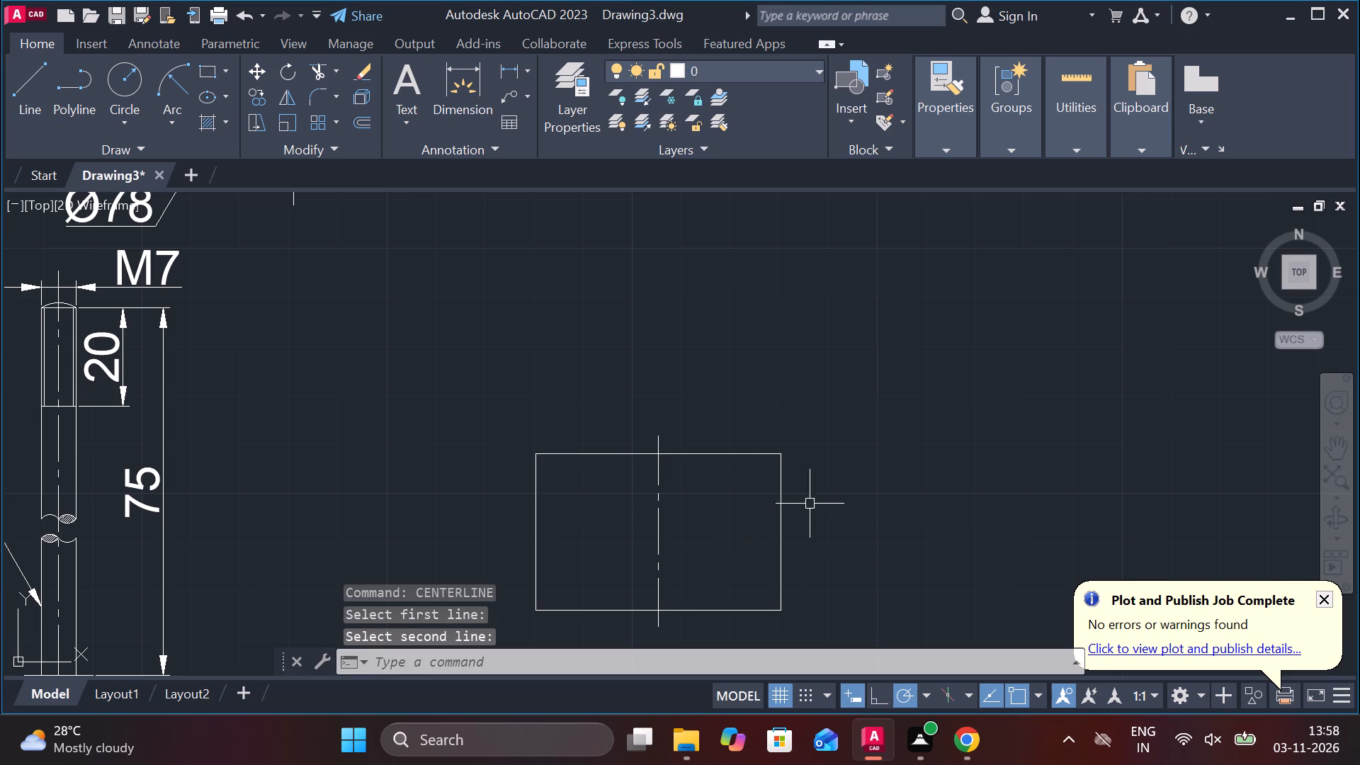
pyautogui.moveTo(754, 397); pyautogui.dragTo(756, 456, button='middle')
pyautogui.press('Escape')
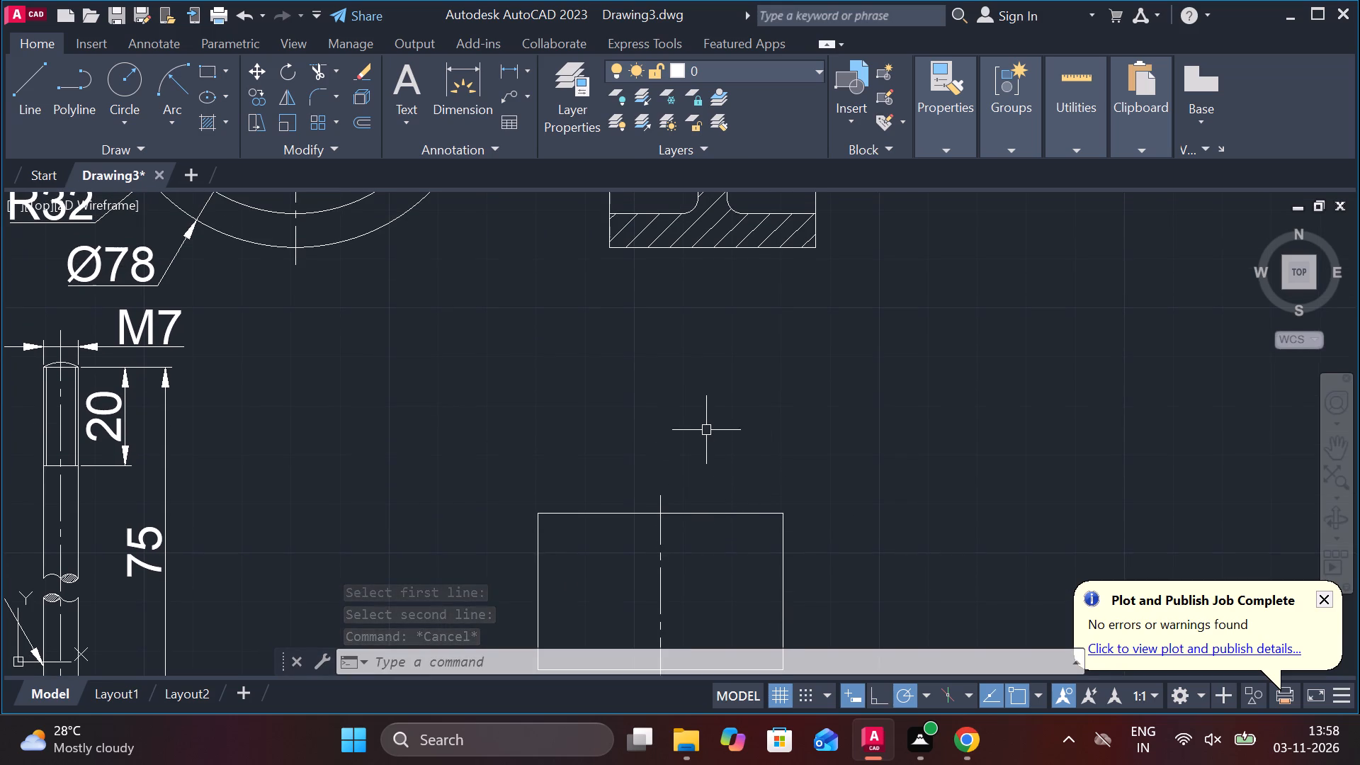
# Draw a closed strip 40 wide by 4 high with lines, centred above the rectangle on its centerline.
pyautogui.press('l')
pyautogui.press('Return')
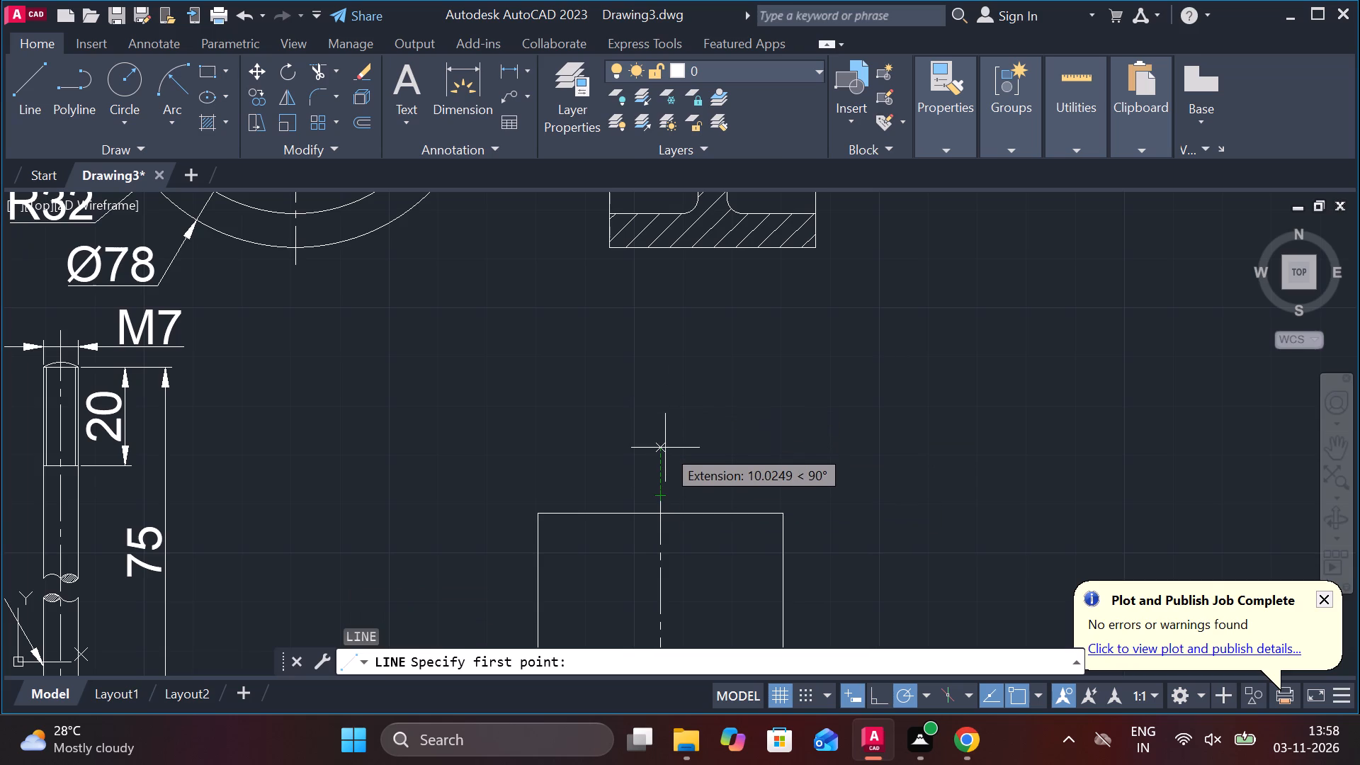
pyautogui.click(666, 421)
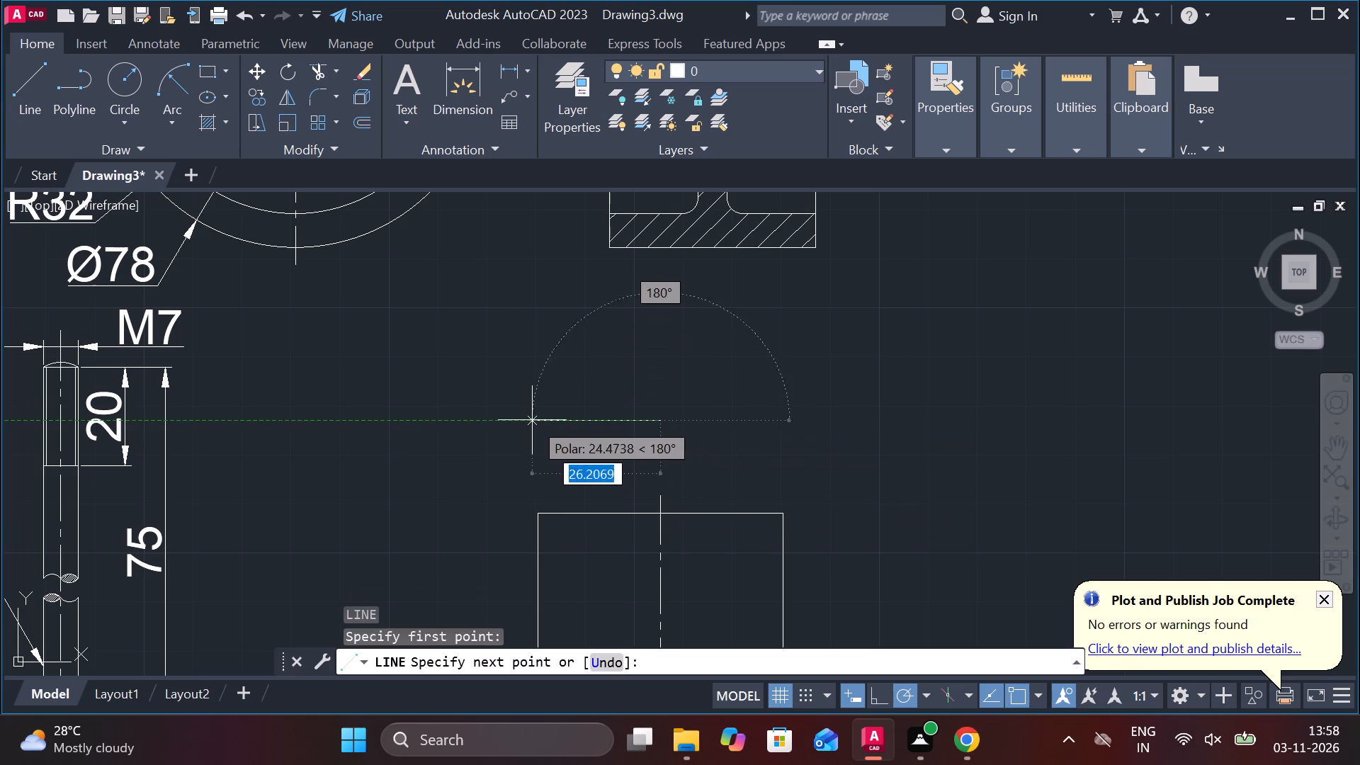
pyautogui.write('20')
pyautogui.press('Return')
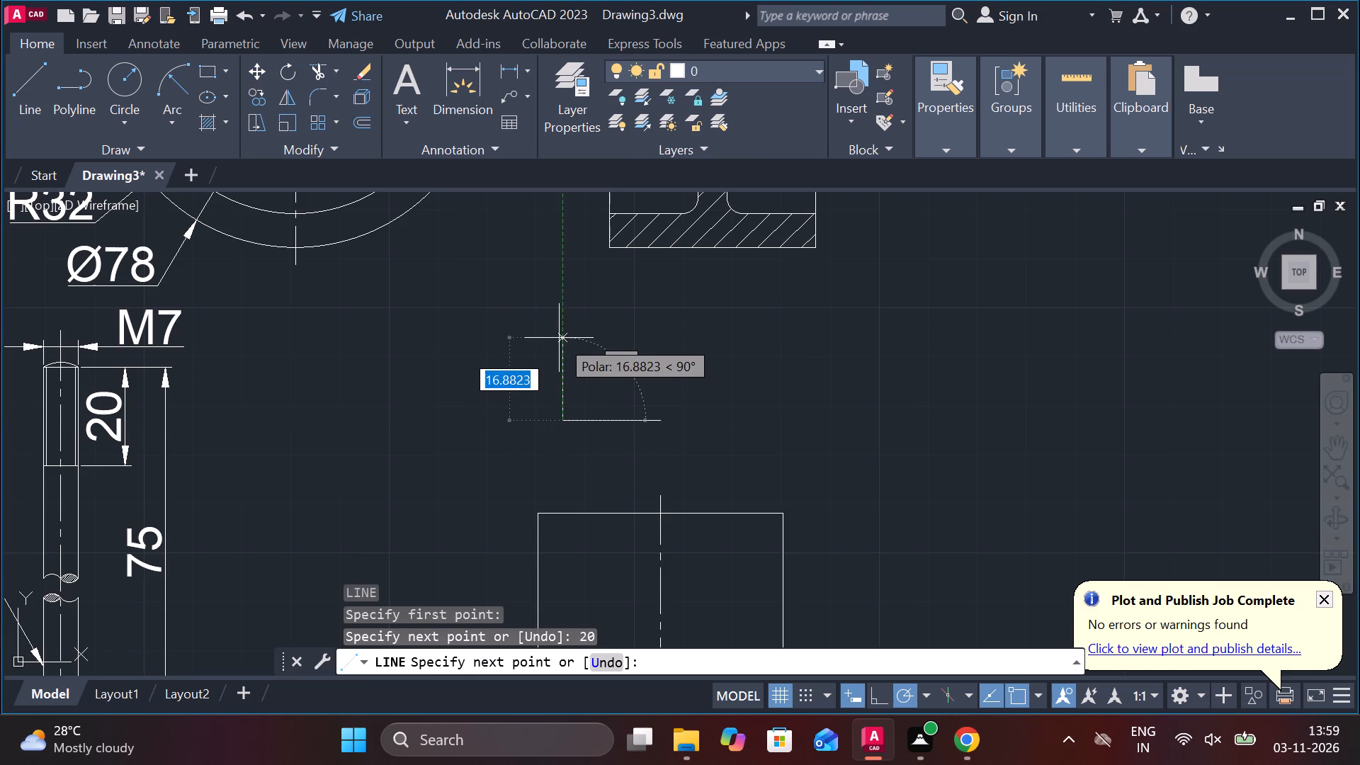
pyautogui.write('4')
pyautogui.press('space')
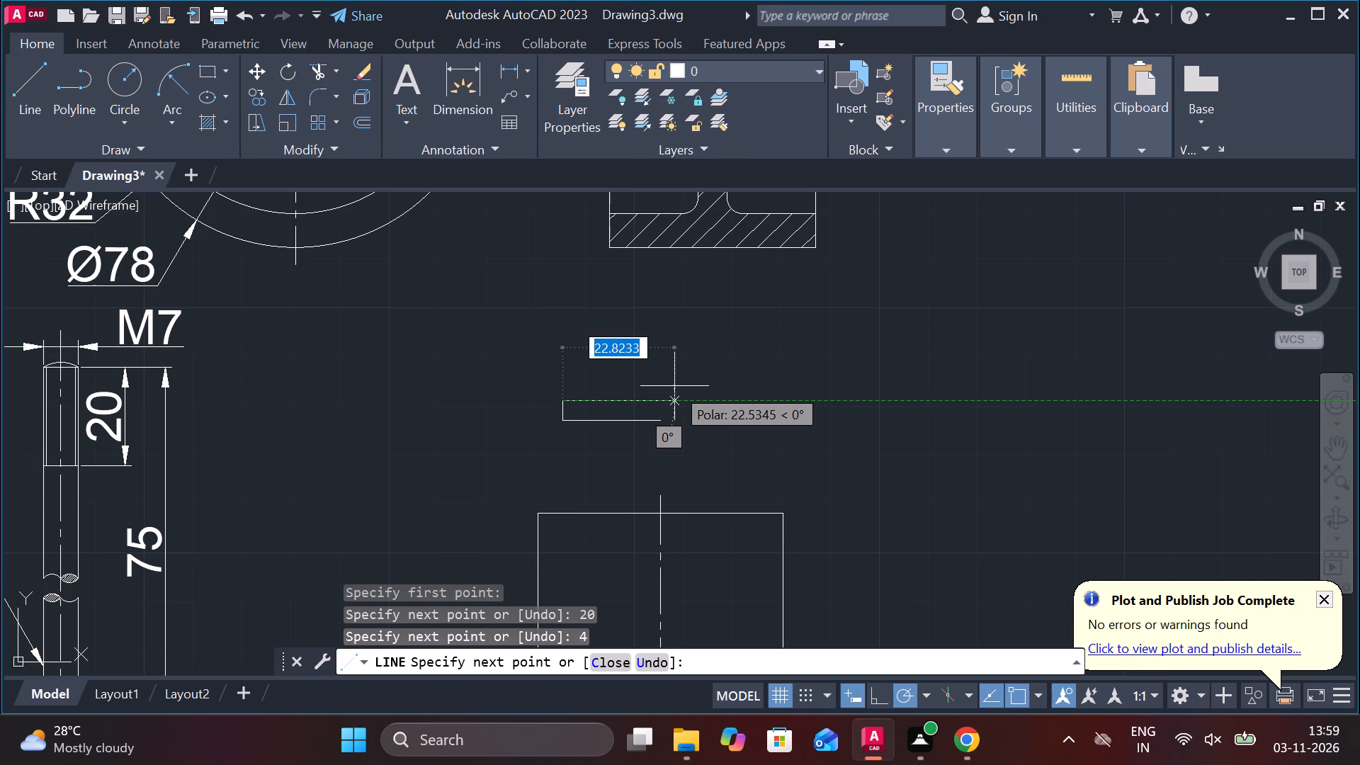
pyautogui.write('40')
pyautogui.press('Return')
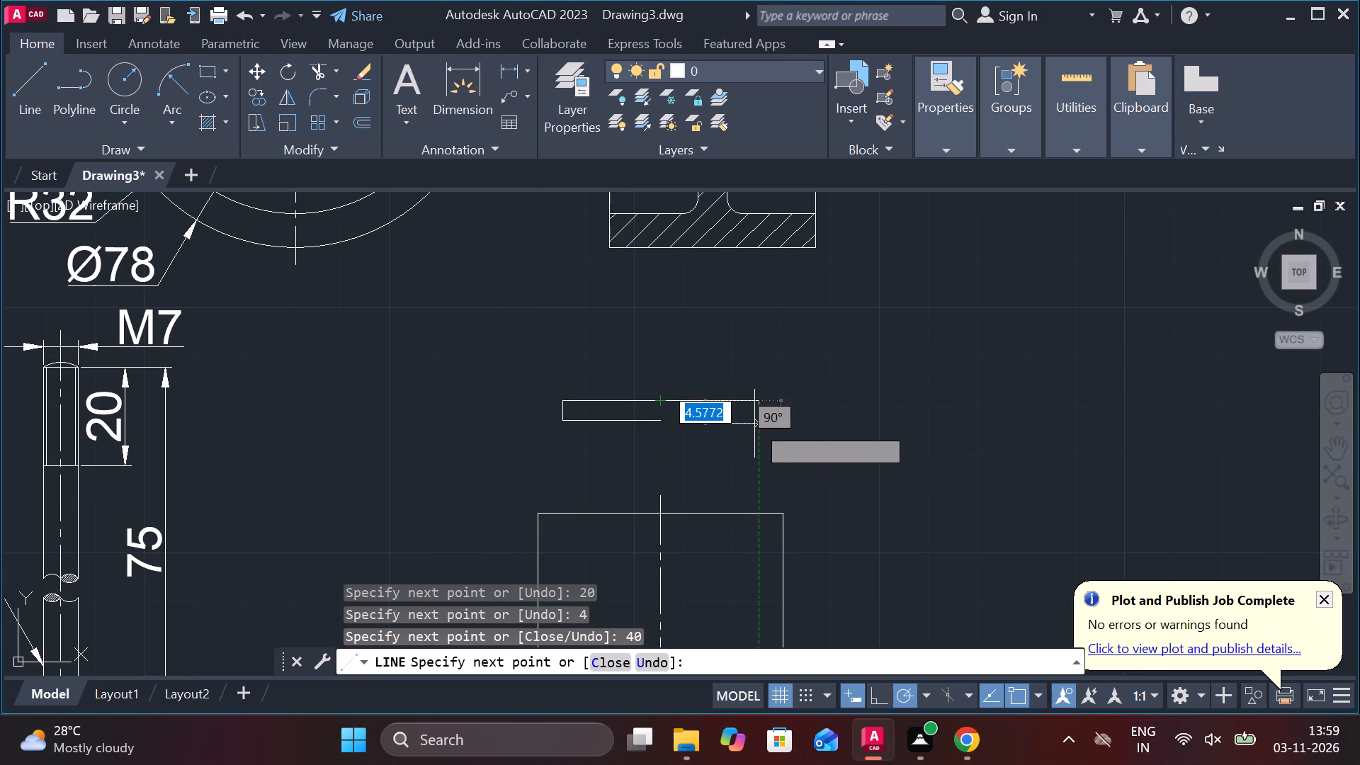
pyautogui.write('4')
pyautogui.press('space')
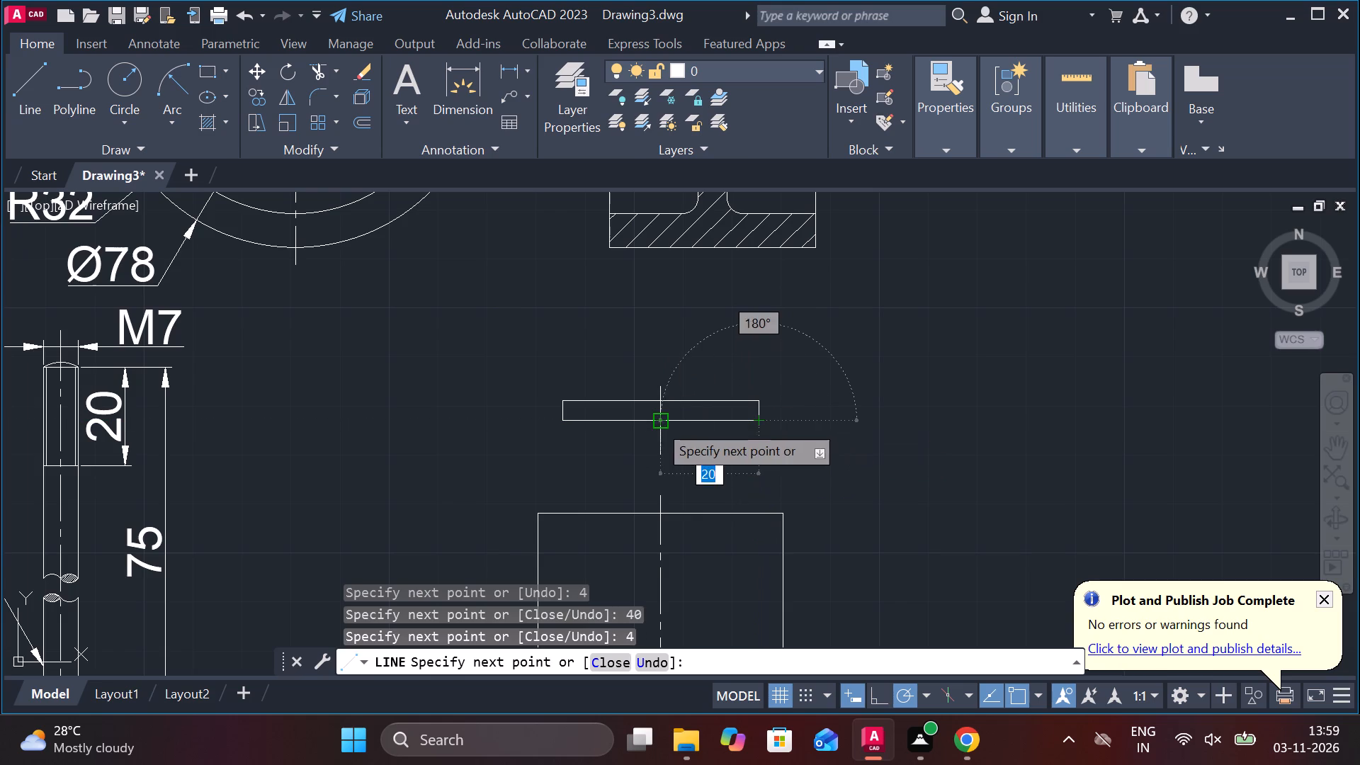
pyautogui.click(657, 422)
pyautogui.press('Escape')
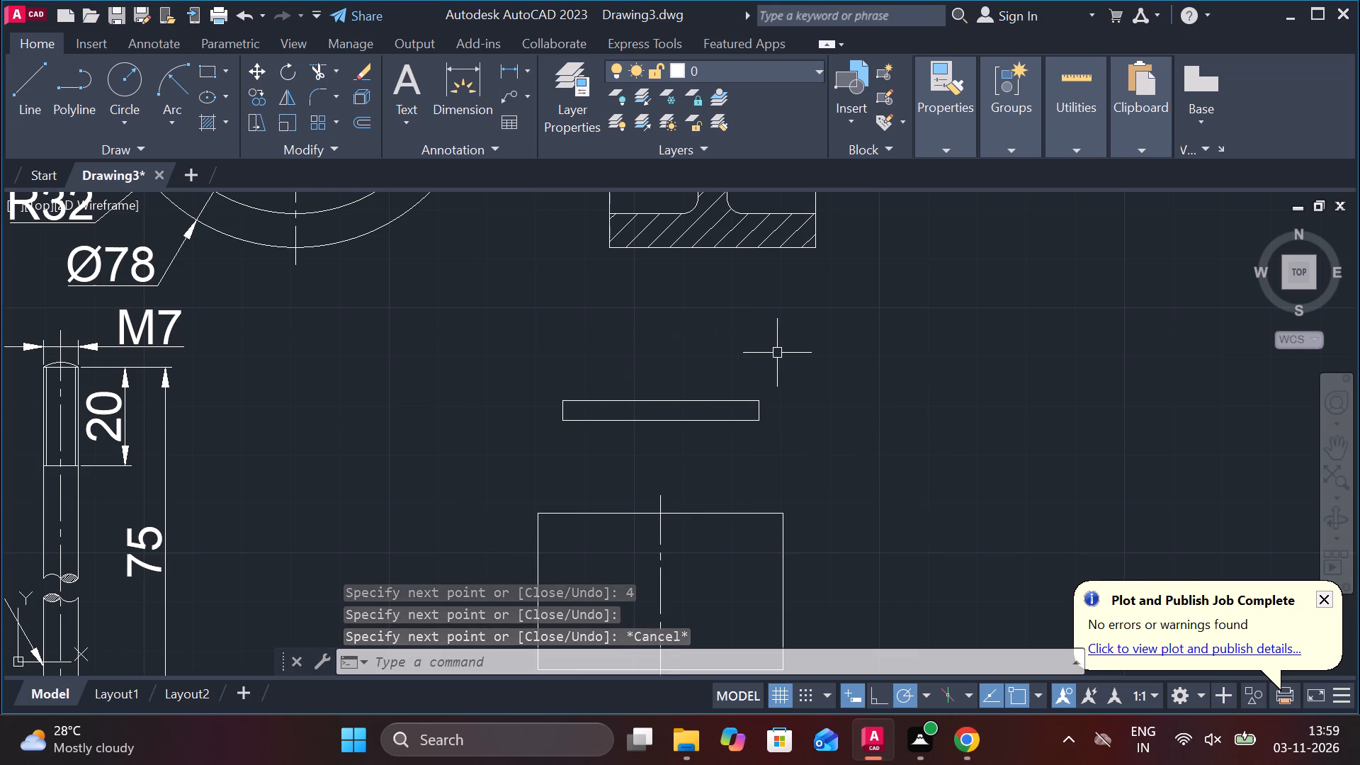
# Draw a 50 by 3 strip with lines directly on top of the 40 by 4 strip, overhanging it by 5 at each end.
pyautogui.press('l')
pyautogui.press('Return')
pyautogui.click(560, 396)
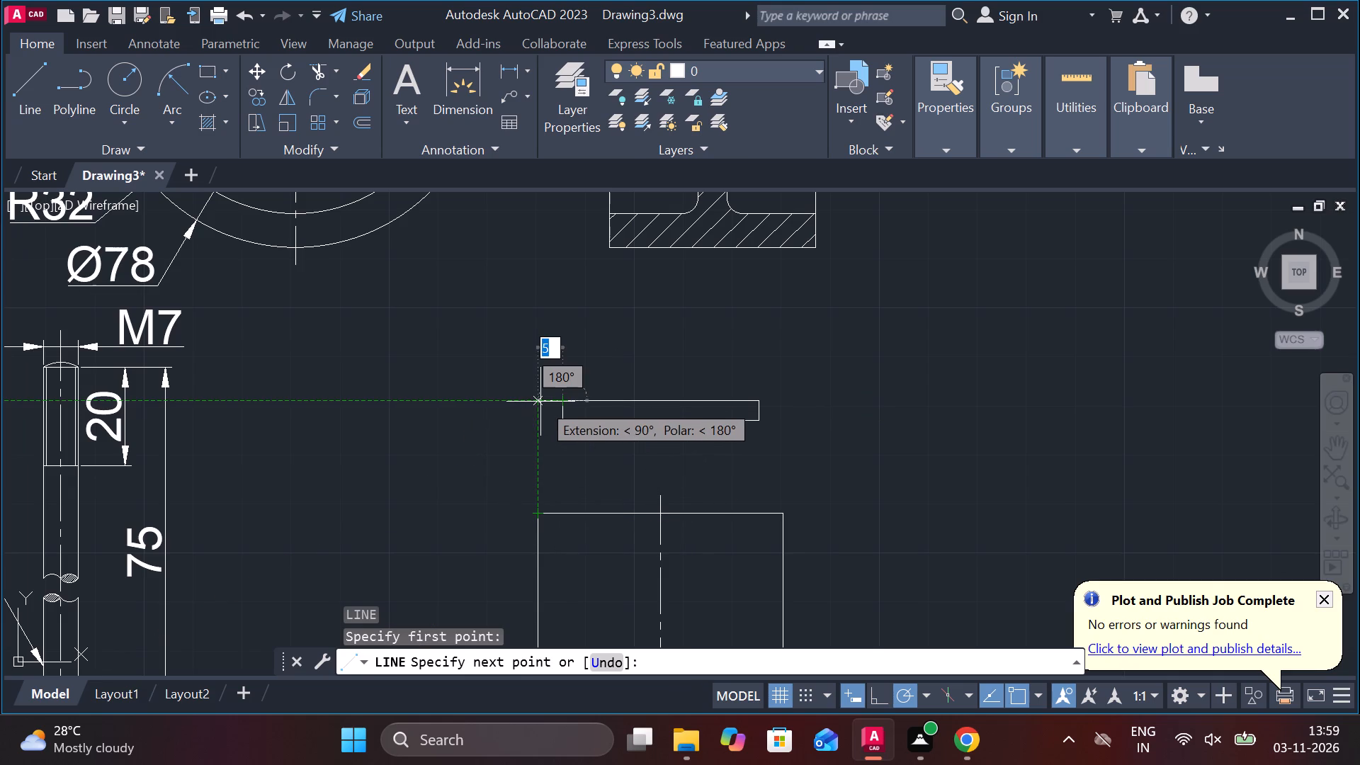
pyautogui.click(540, 402)
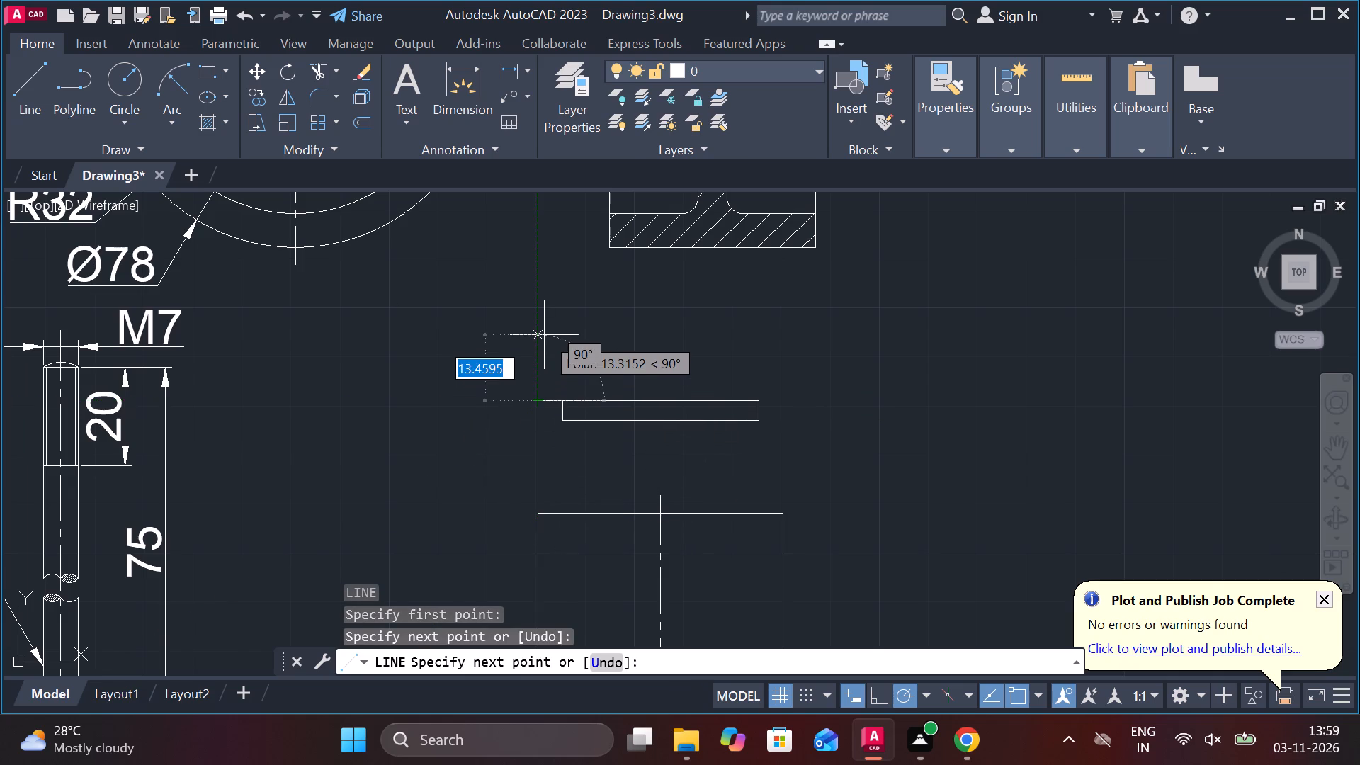
pyautogui.write('3')
pyautogui.press('space')
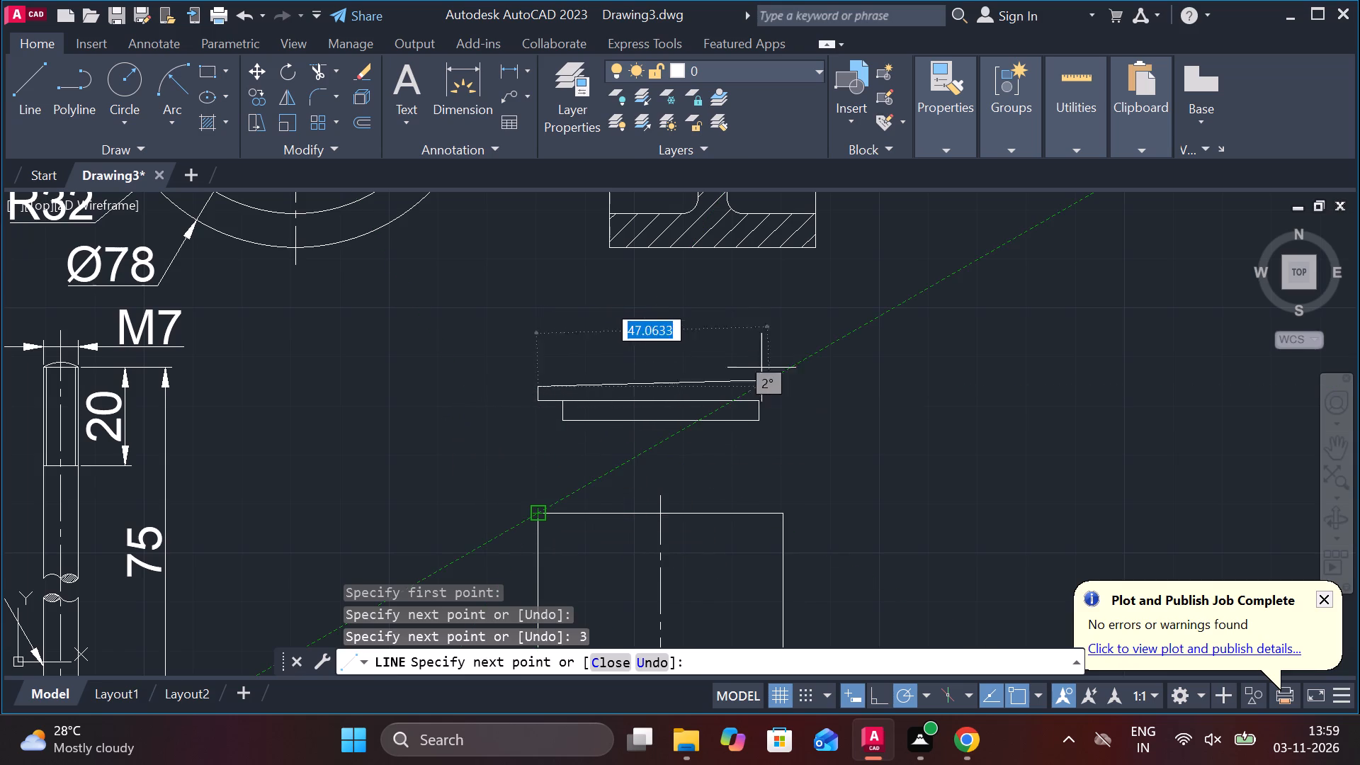
pyautogui.write('50')
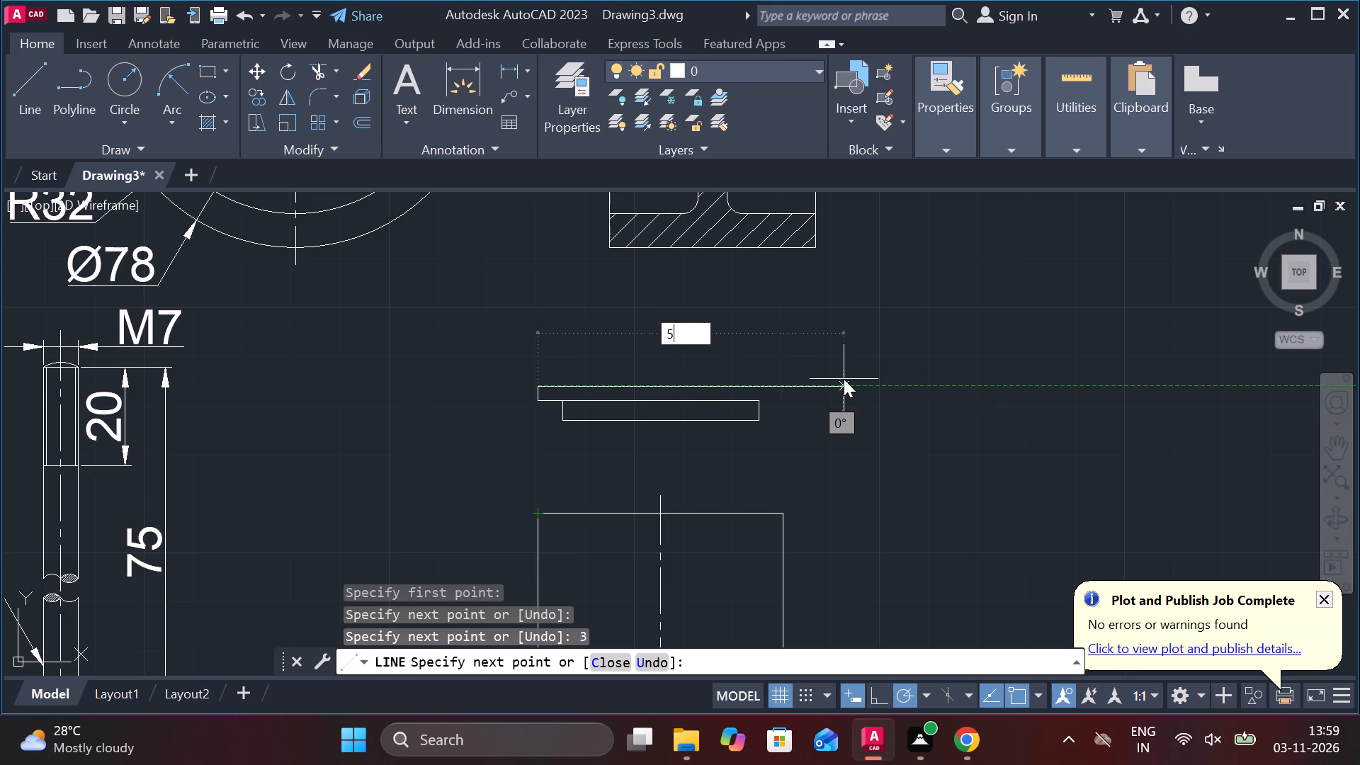
pyautogui.press('Return')
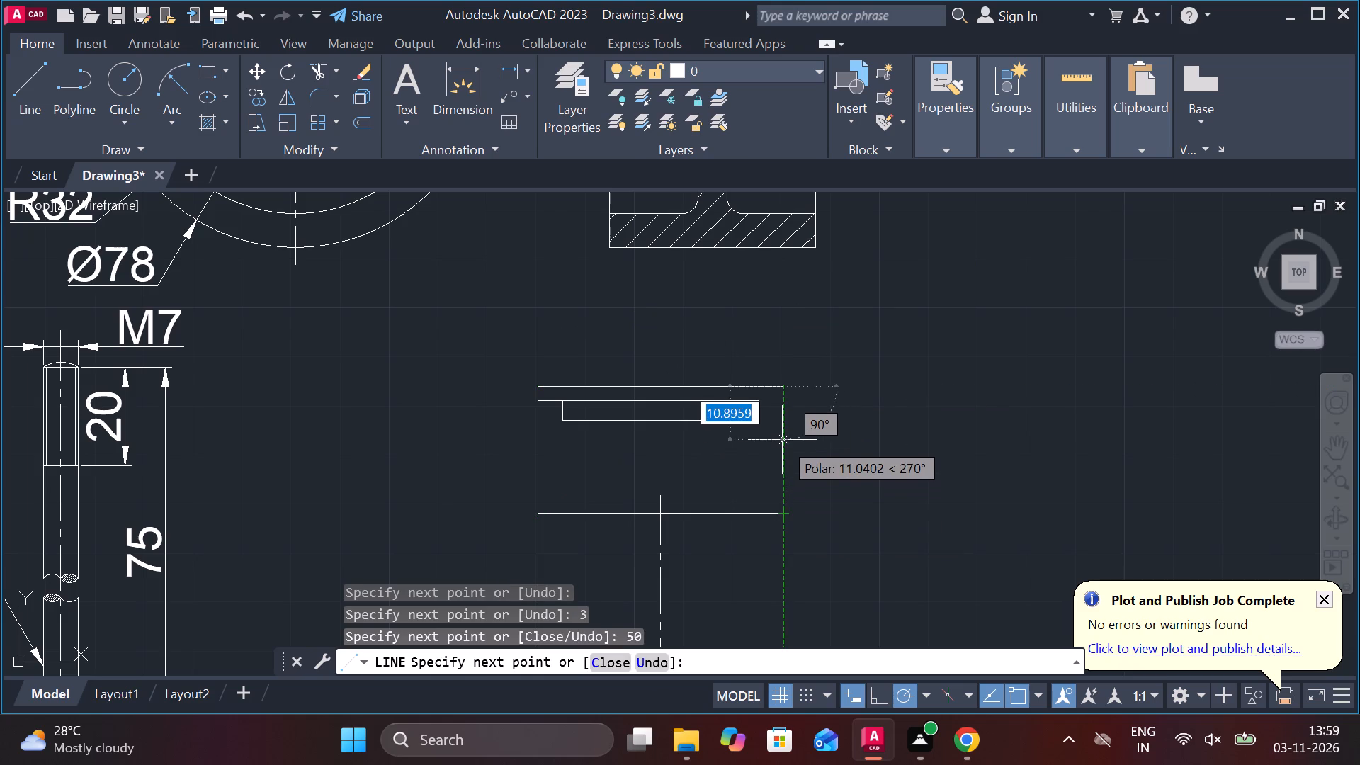
pyautogui.write('3')
pyautogui.press('space')
pyautogui.scroll(2, 765, 402)
pyautogui.click(752, 402)
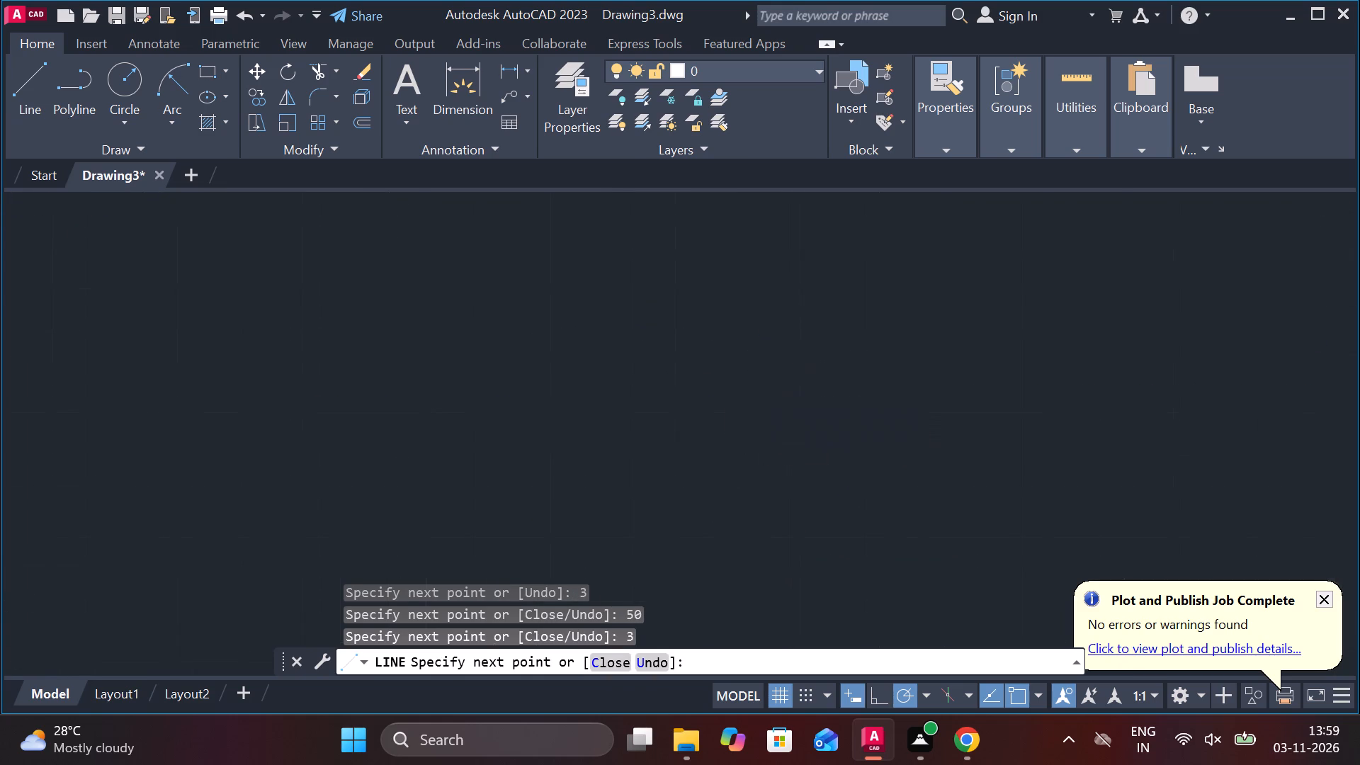
pyautogui.hotkey('ctrl', 'z')
pyautogui.scroll(3, 725, 404)
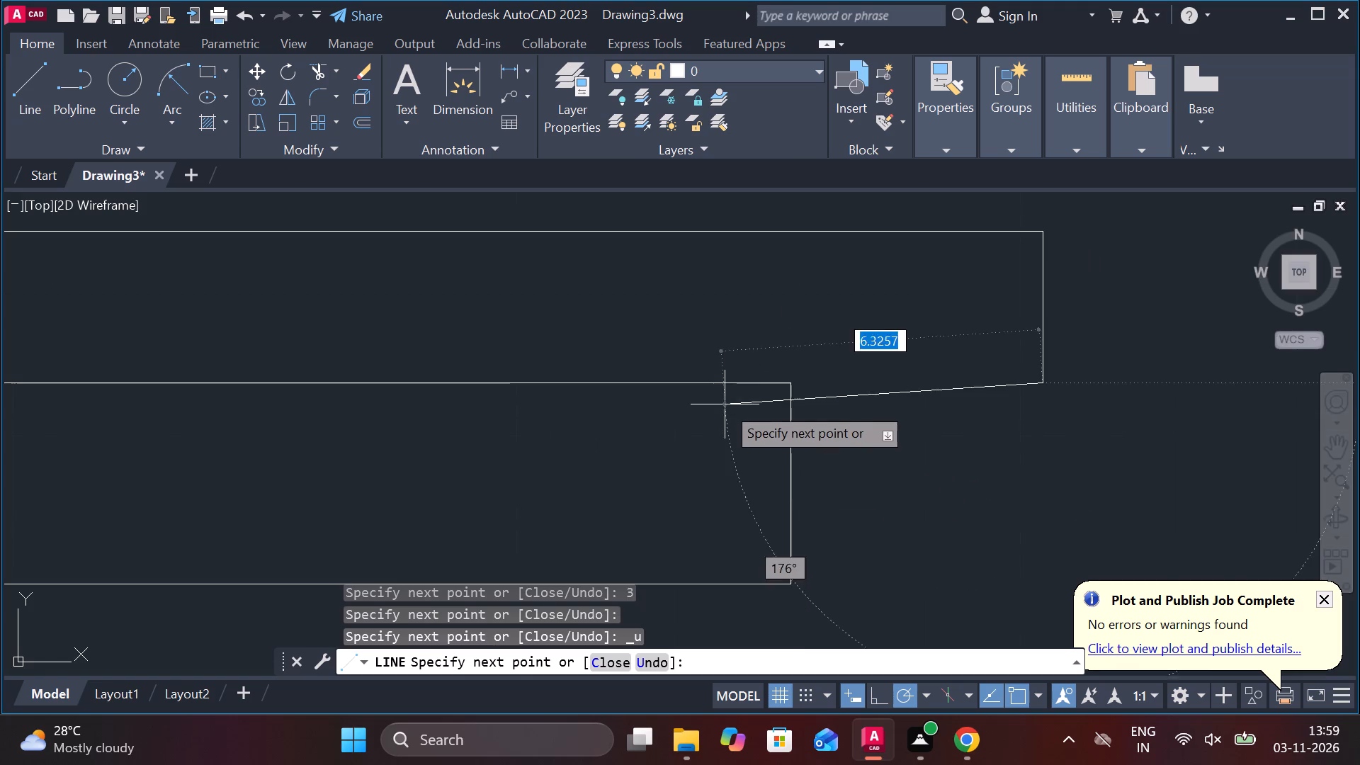
pyautogui.click(795, 387)
pyautogui.scroll(-2, 814, 423)
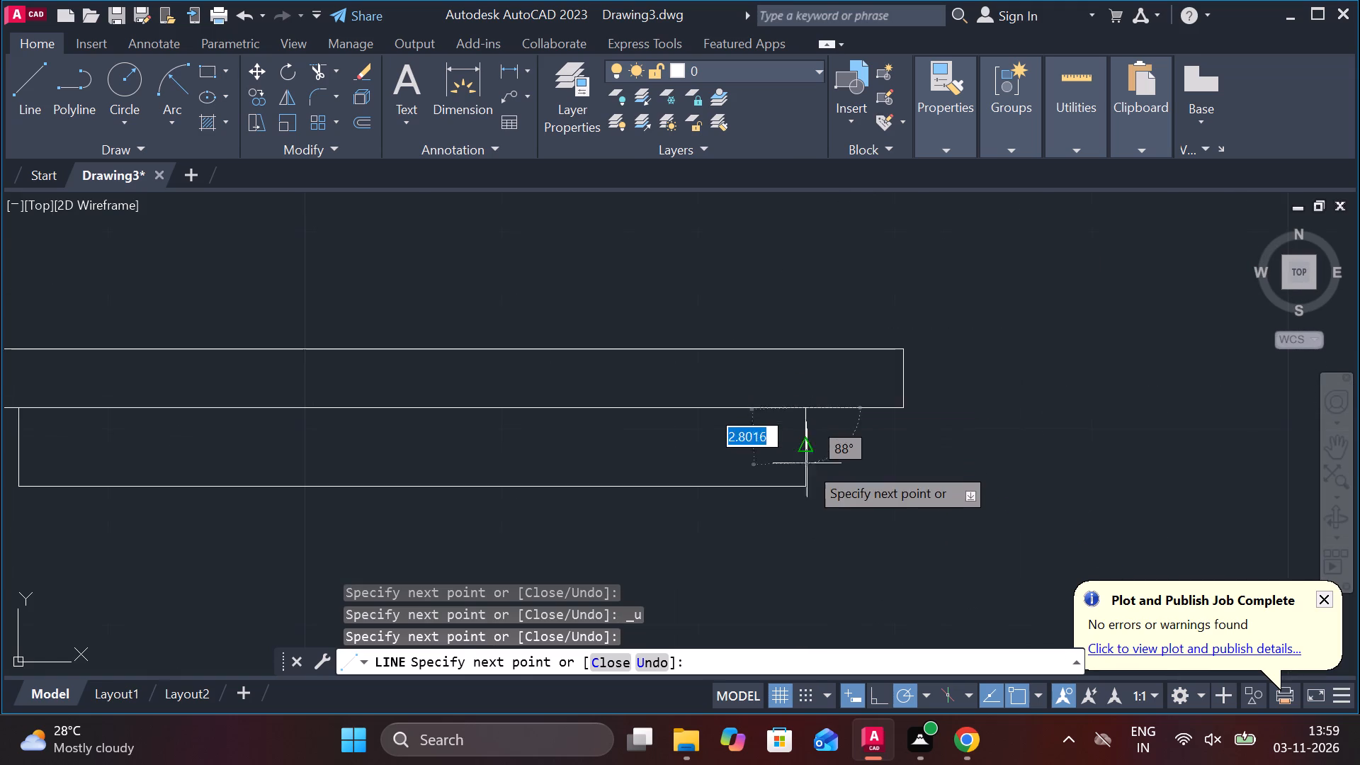
pyautogui.scroll(-2, 812, 465)
pyautogui.press('Escape')
# Offset the top edge of the 50 by 3 strip upward by 7.
pyautogui.moveTo(424, 344); pyautogui.dragTo(458, 415, button='middle')
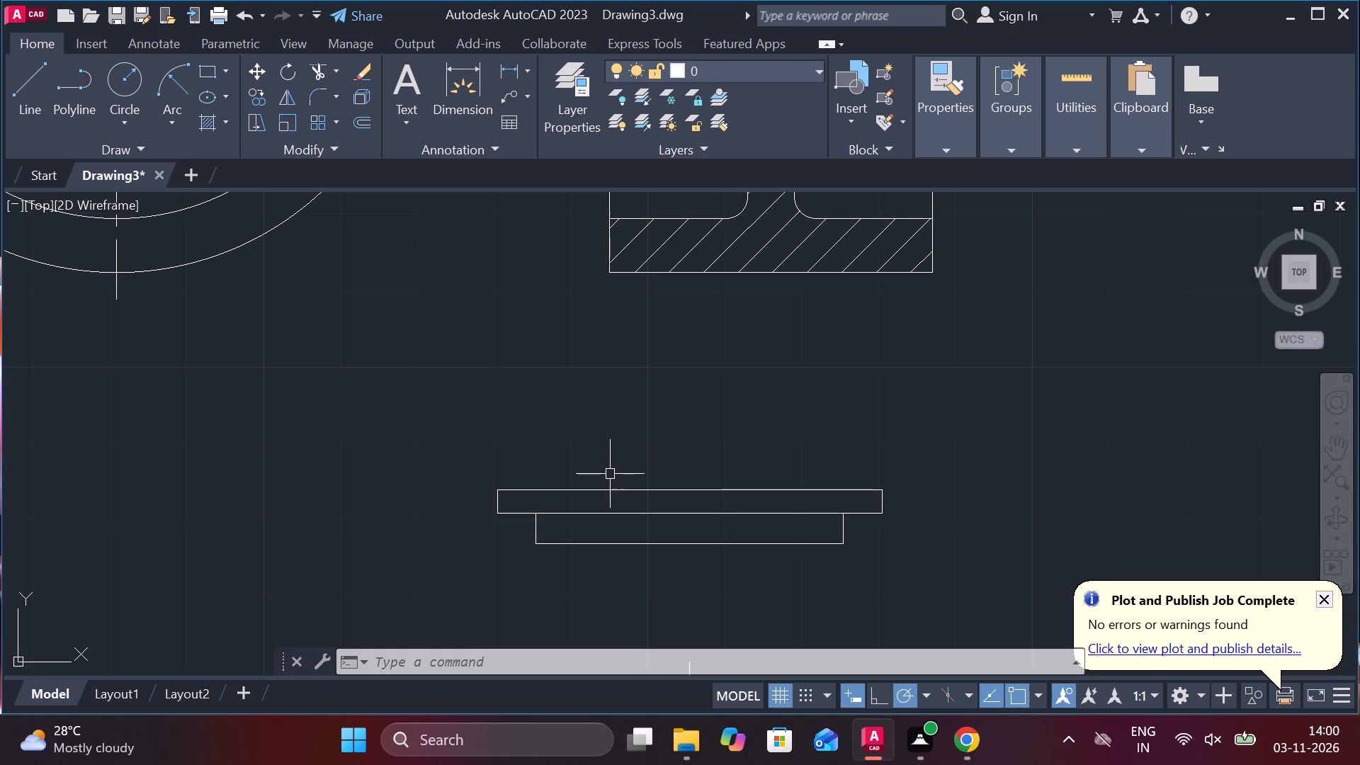
pyautogui.click(166, 83)
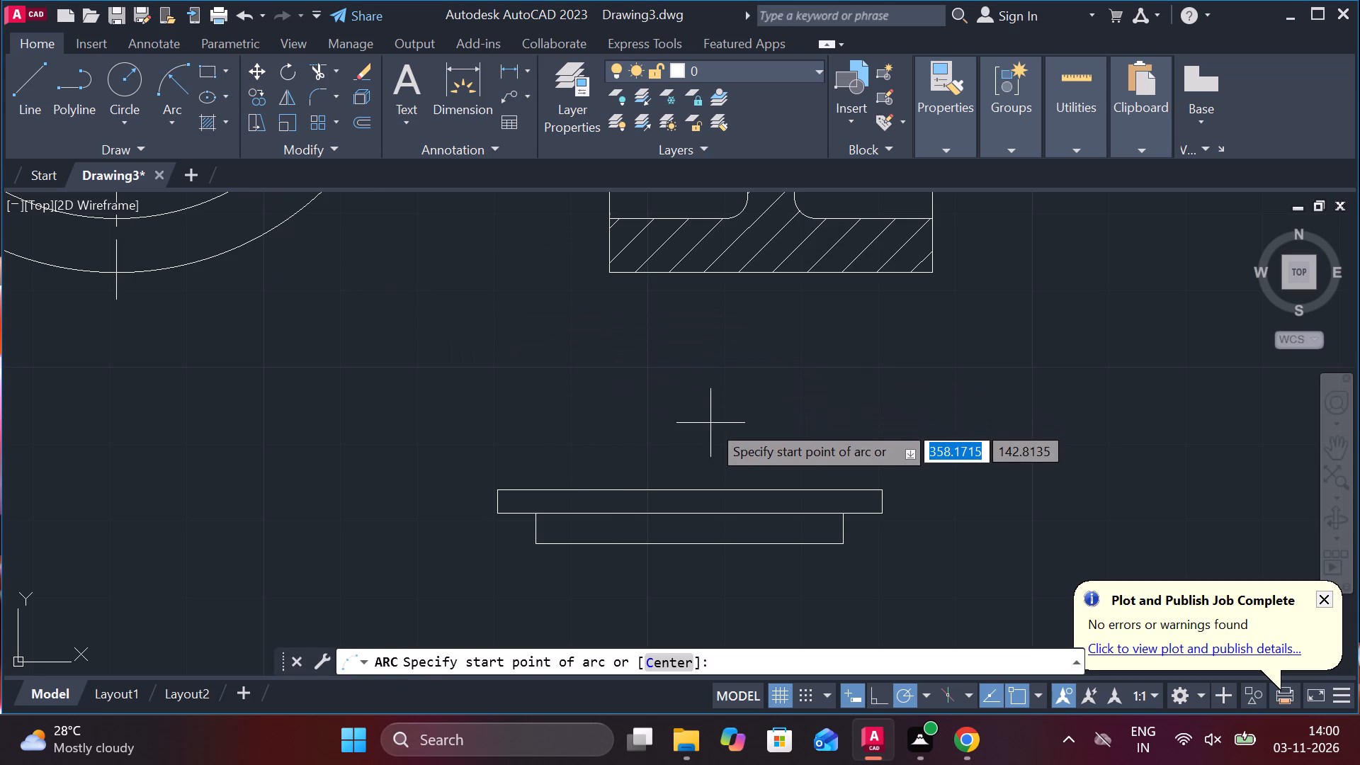
pyautogui.press('Escape')
pyautogui.click(669, 489)
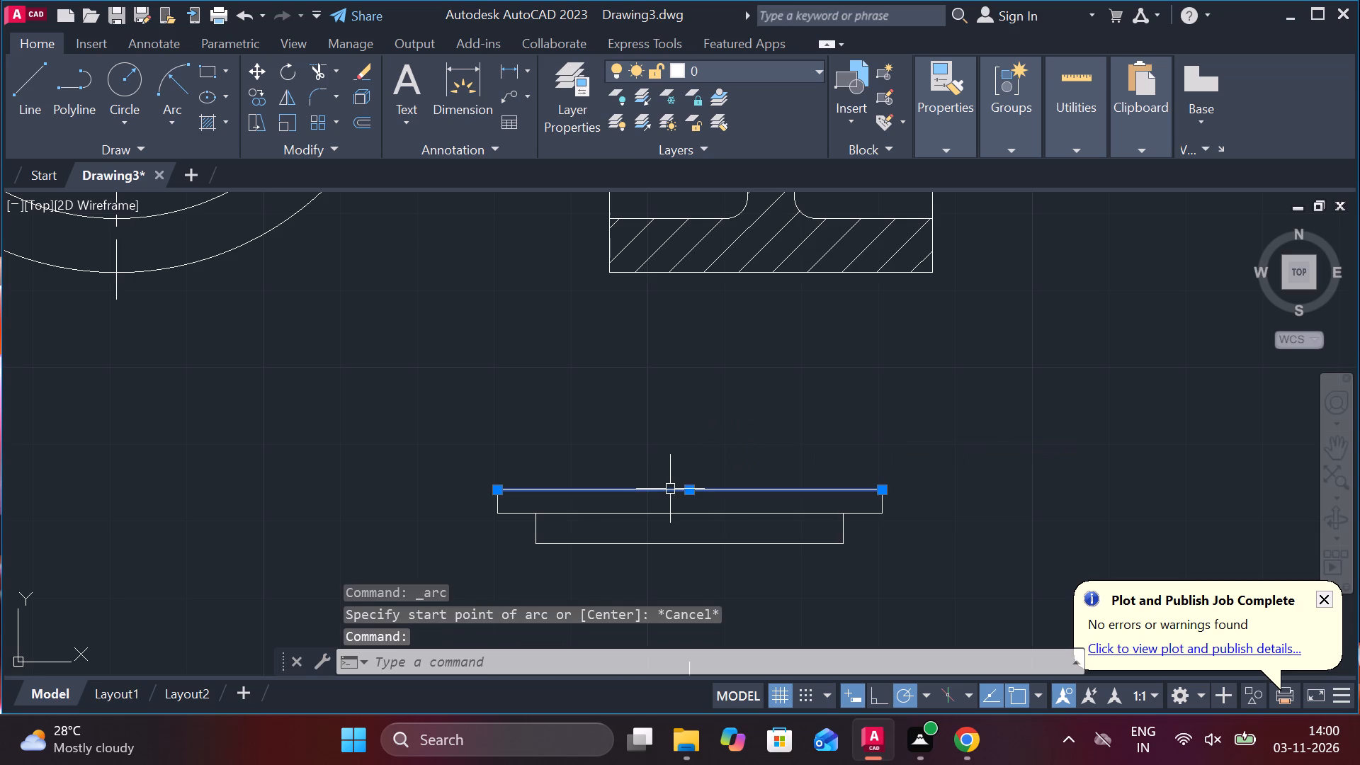
pyautogui.press('o')
pyautogui.press('Return')
pyautogui.press('Return')
pyautogui.press('7')
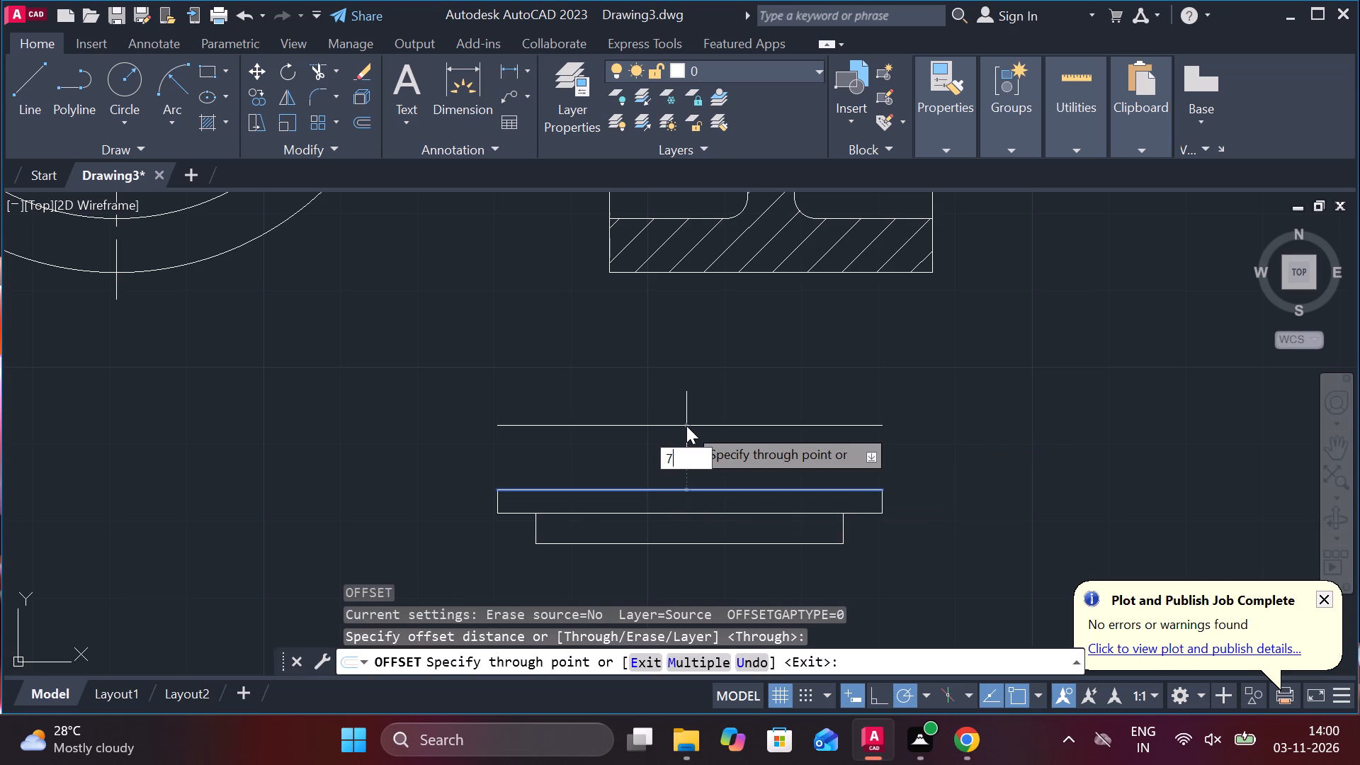
pyautogui.press('Return')
pyautogui.press('Escape')
# Stretch the upper end of the rectangle's centerline up through both strips and past the offset line.
pyautogui.moveTo(738, 445); pyautogui.dragTo(679, 264, button='middle')
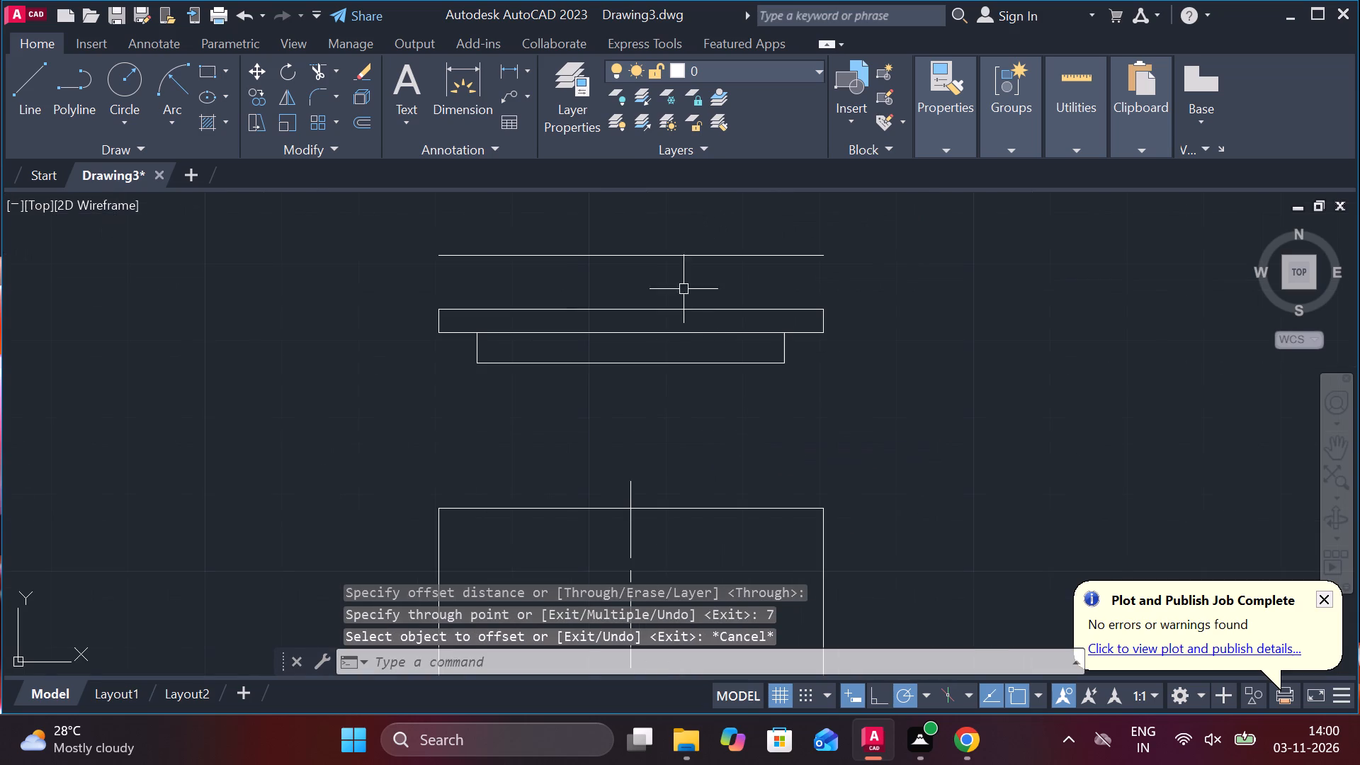
pyautogui.click(631, 486)
pyautogui.click(631, 485)
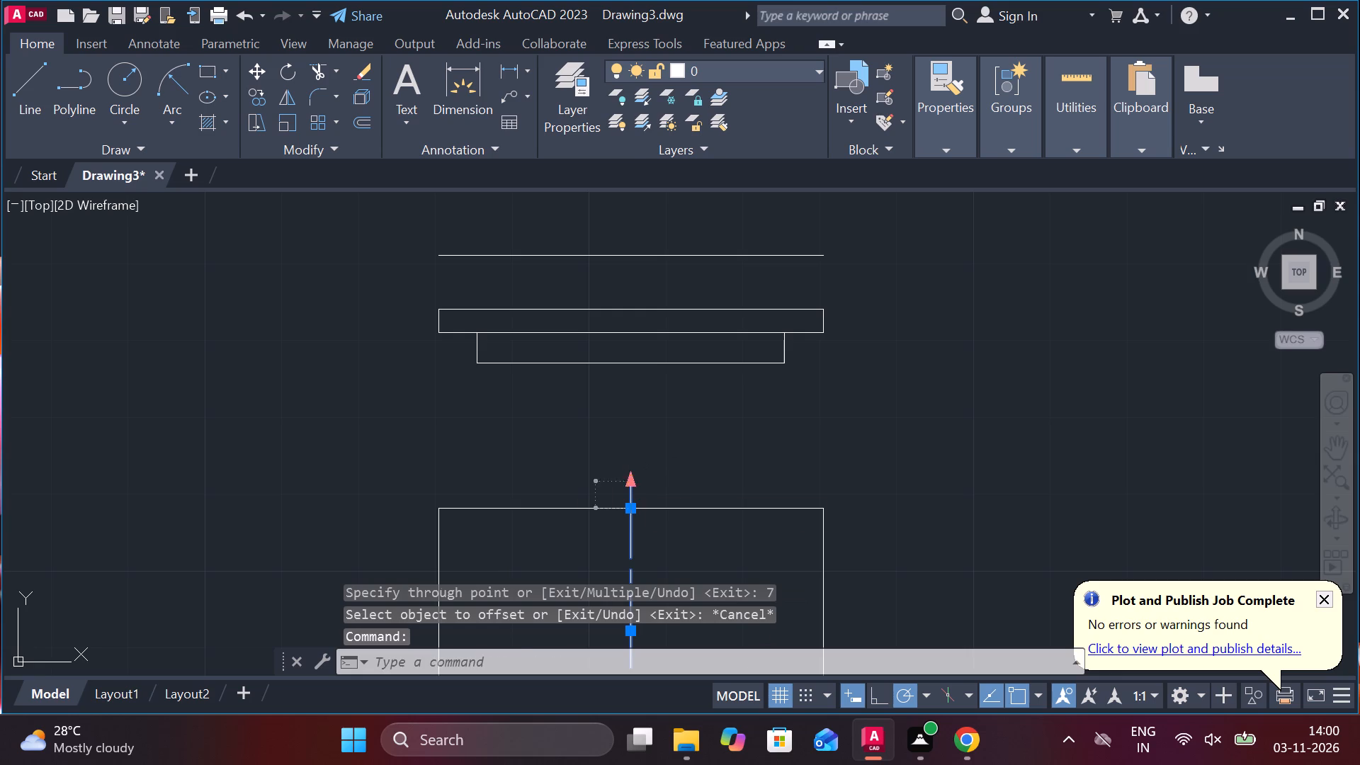
pyautogui.moveTo(610, 229); pyautogui.dragTo(603, 317, button='middle')
pyautogui.click(601, 248)
pyautogui.press('Escape')
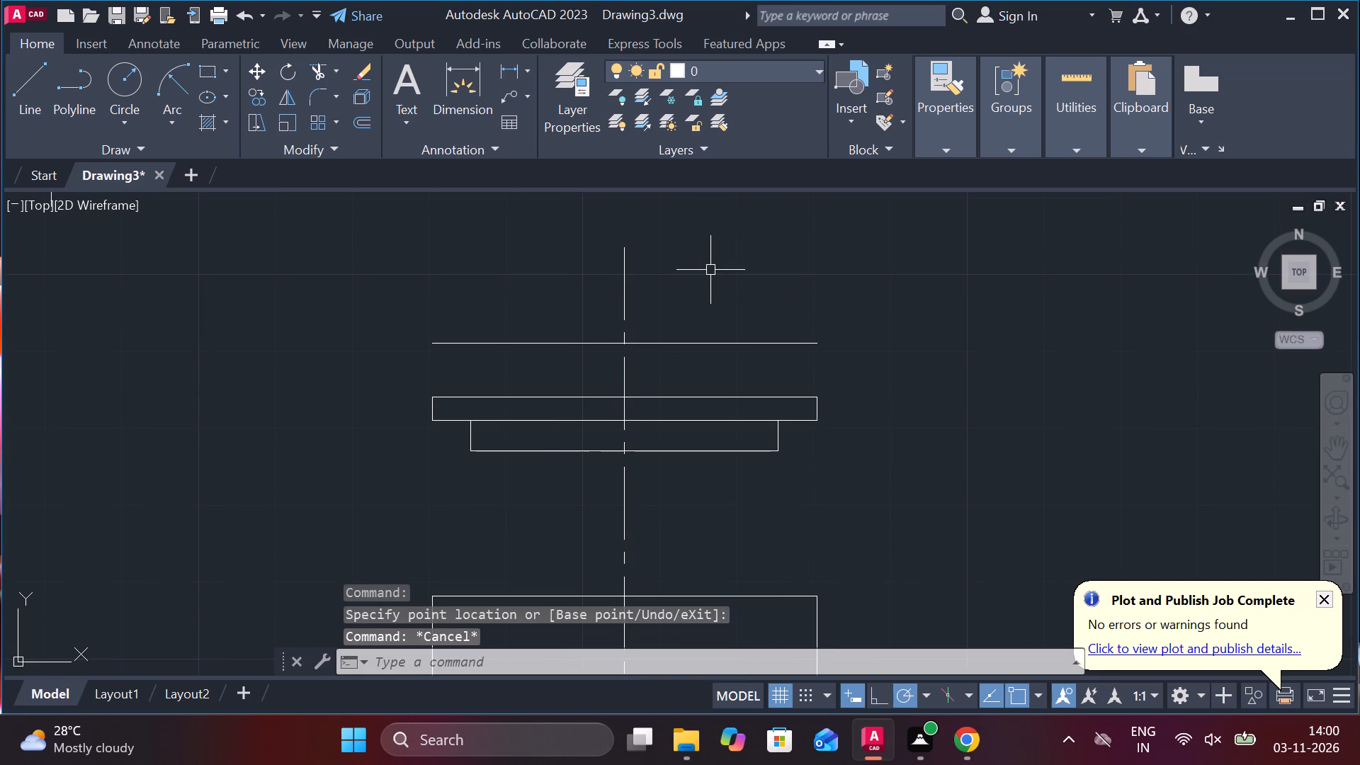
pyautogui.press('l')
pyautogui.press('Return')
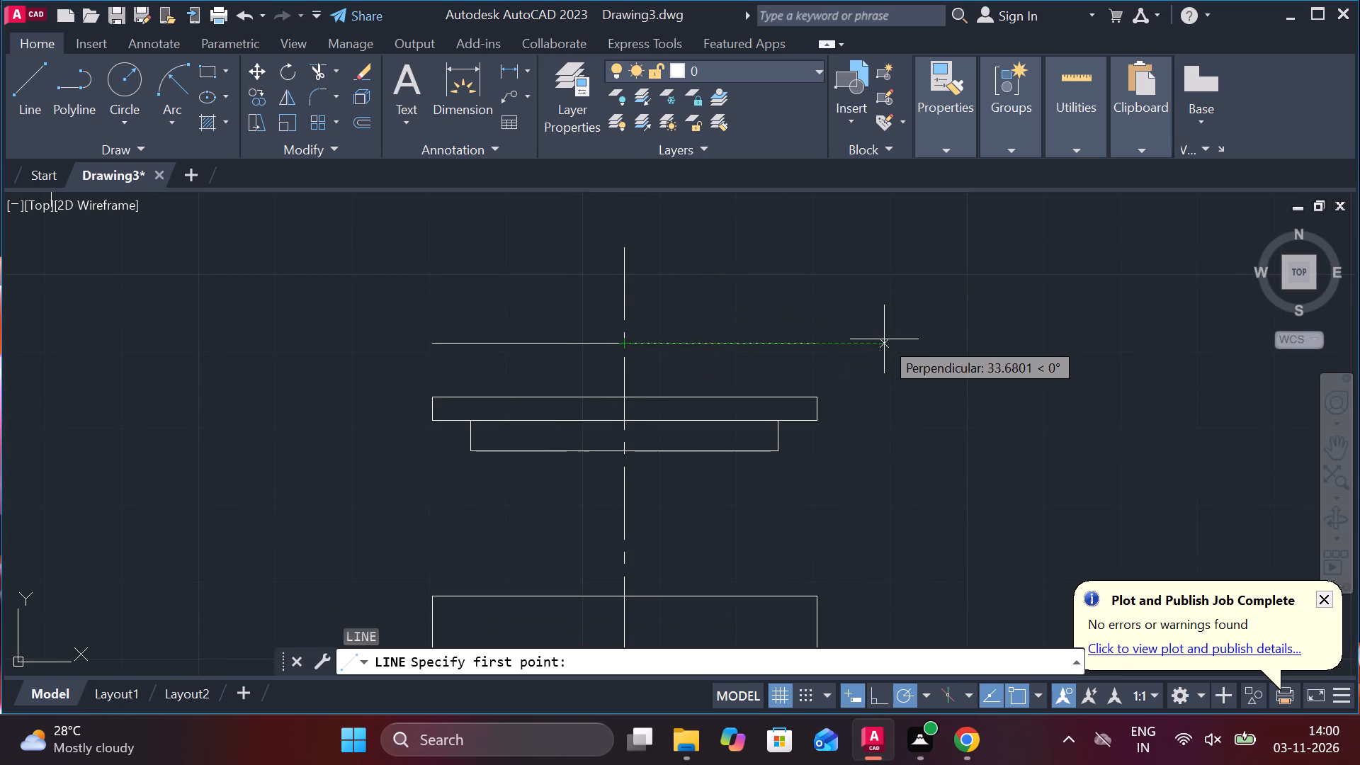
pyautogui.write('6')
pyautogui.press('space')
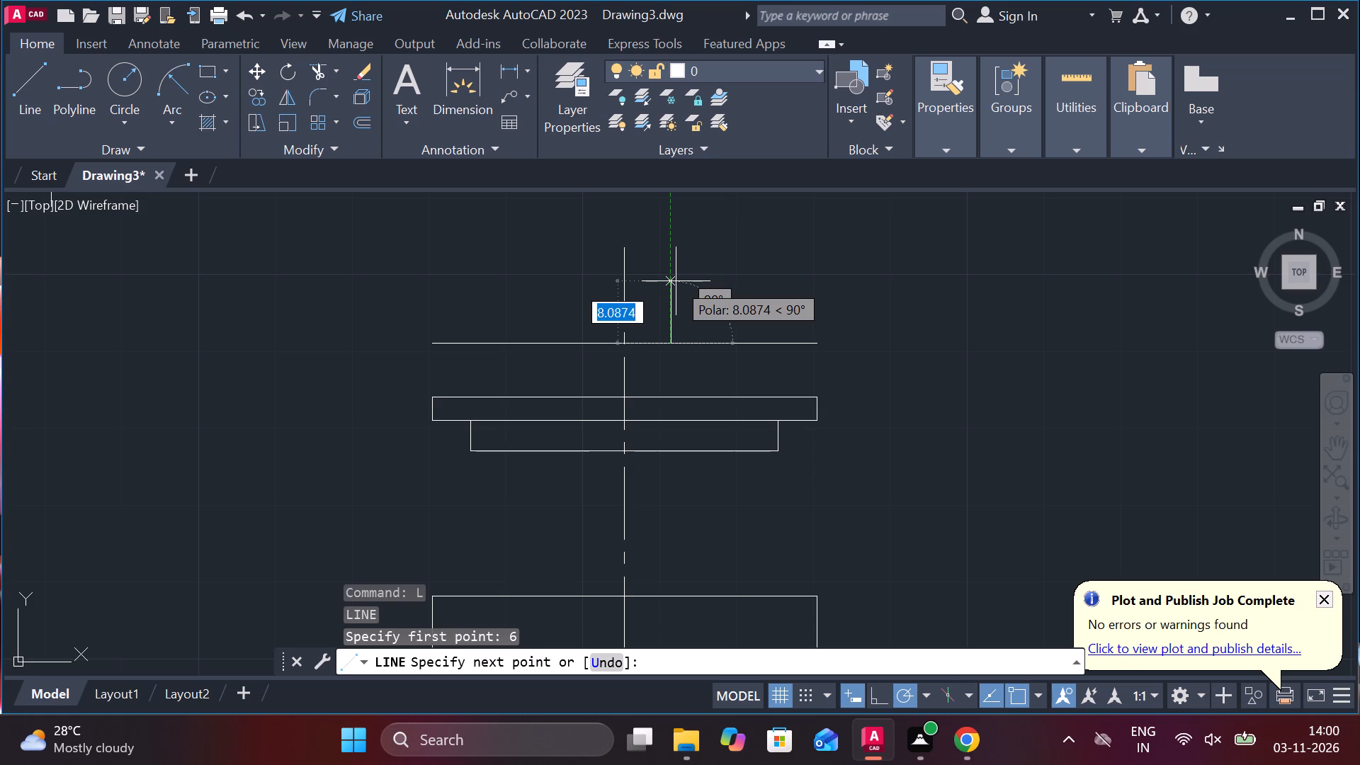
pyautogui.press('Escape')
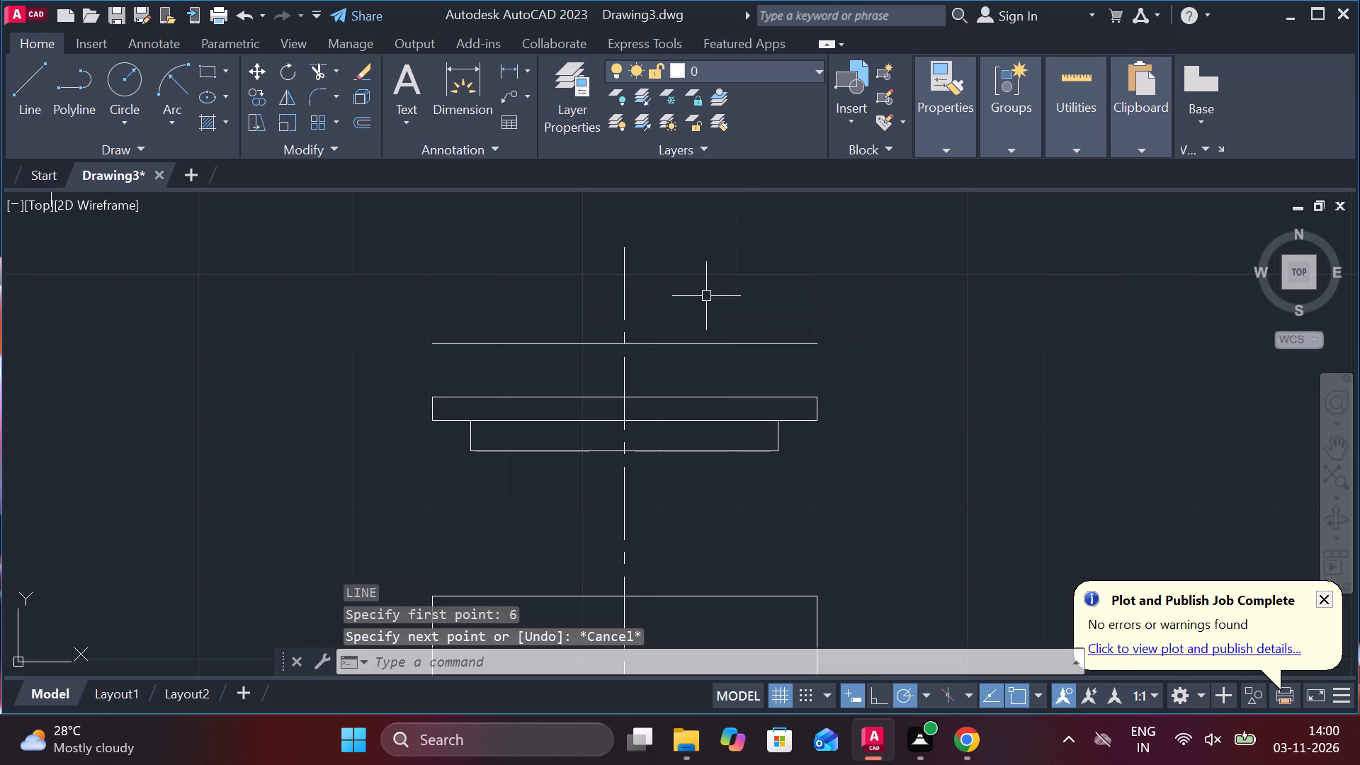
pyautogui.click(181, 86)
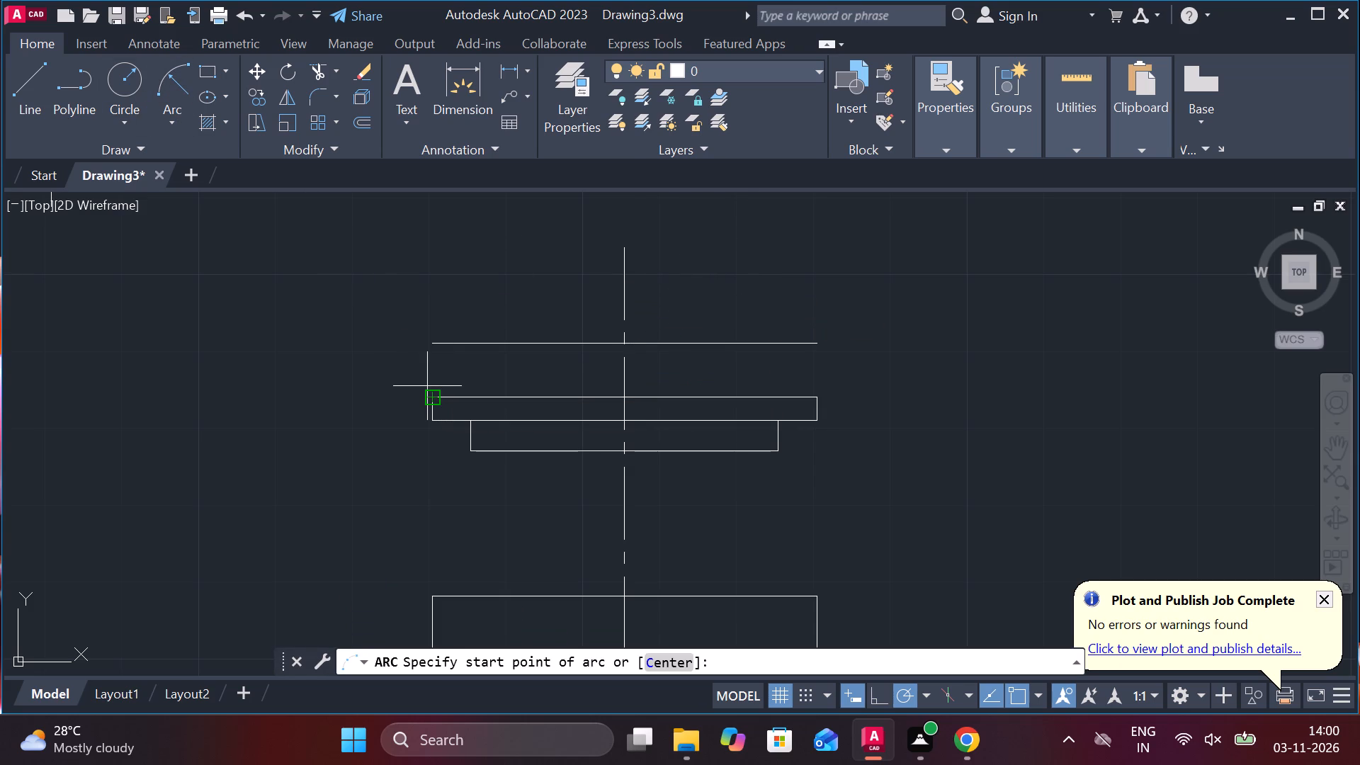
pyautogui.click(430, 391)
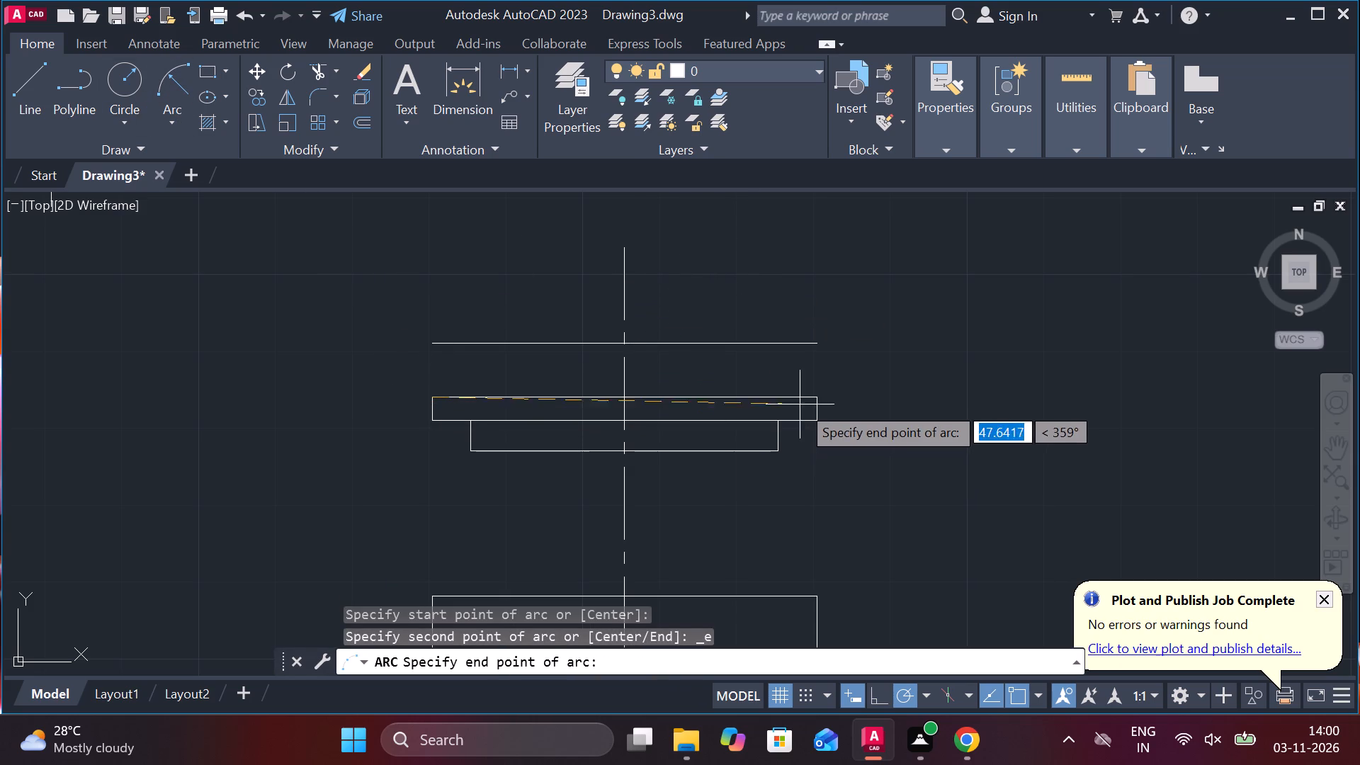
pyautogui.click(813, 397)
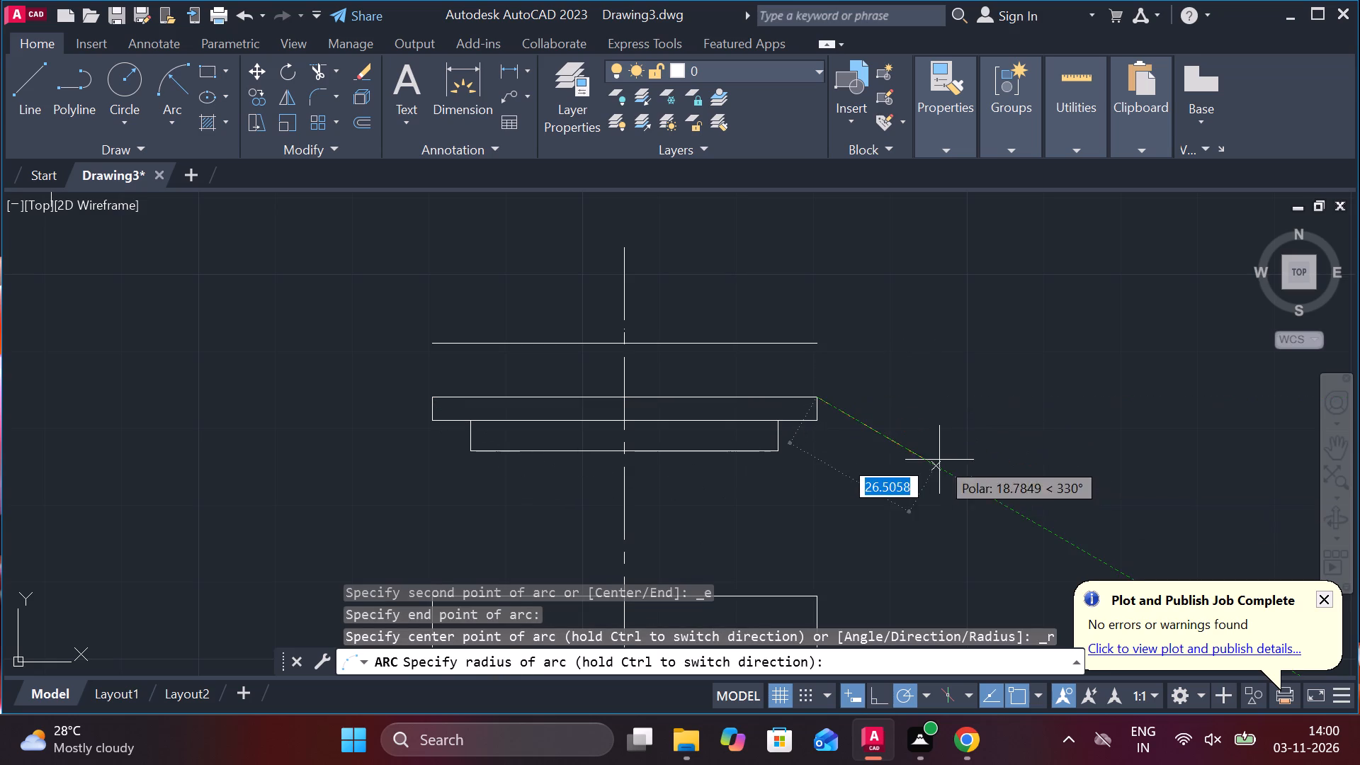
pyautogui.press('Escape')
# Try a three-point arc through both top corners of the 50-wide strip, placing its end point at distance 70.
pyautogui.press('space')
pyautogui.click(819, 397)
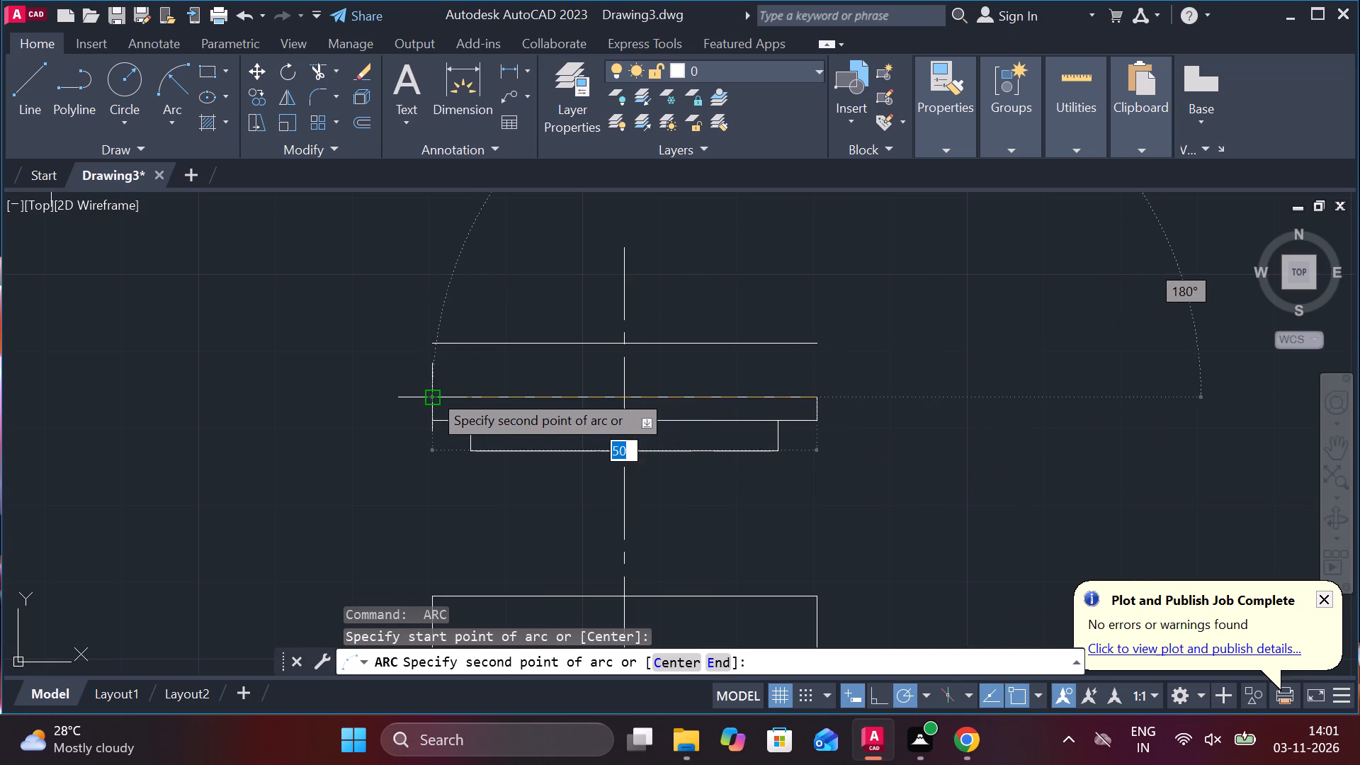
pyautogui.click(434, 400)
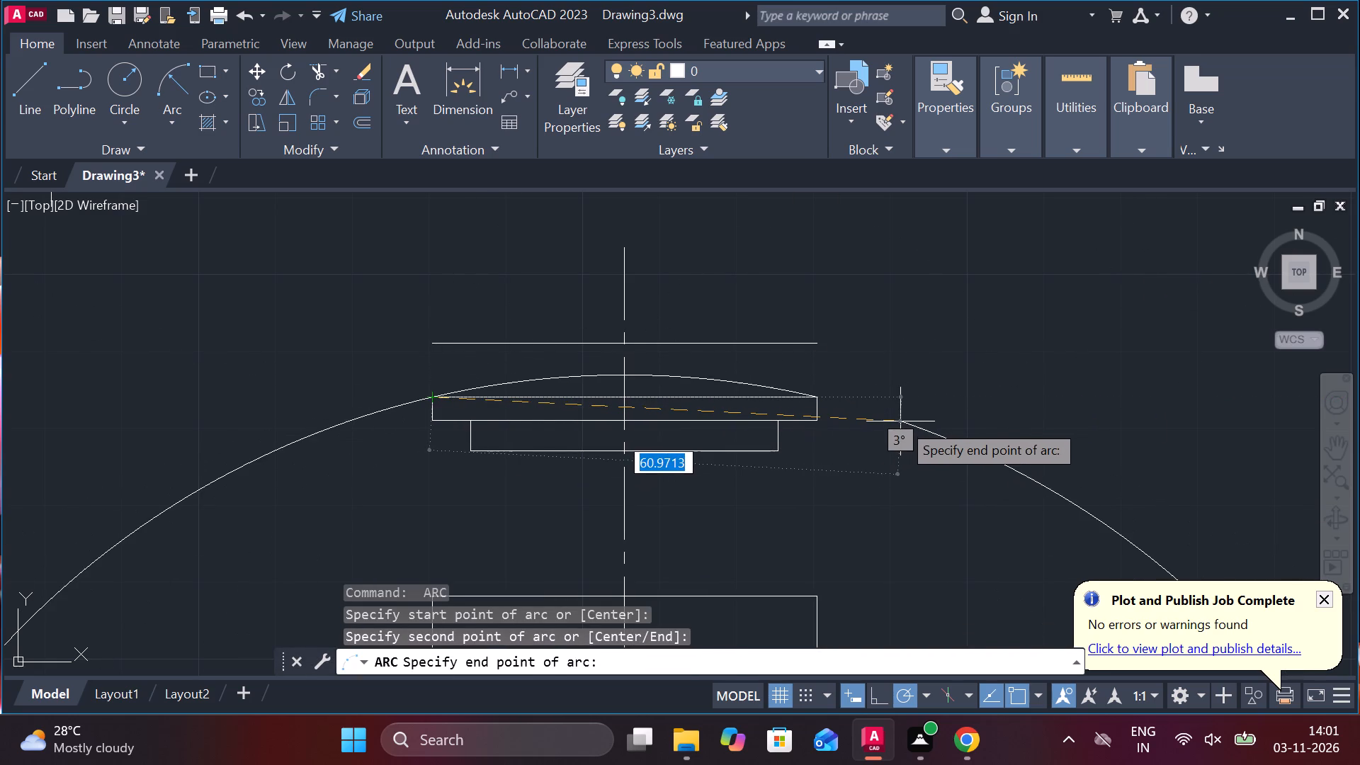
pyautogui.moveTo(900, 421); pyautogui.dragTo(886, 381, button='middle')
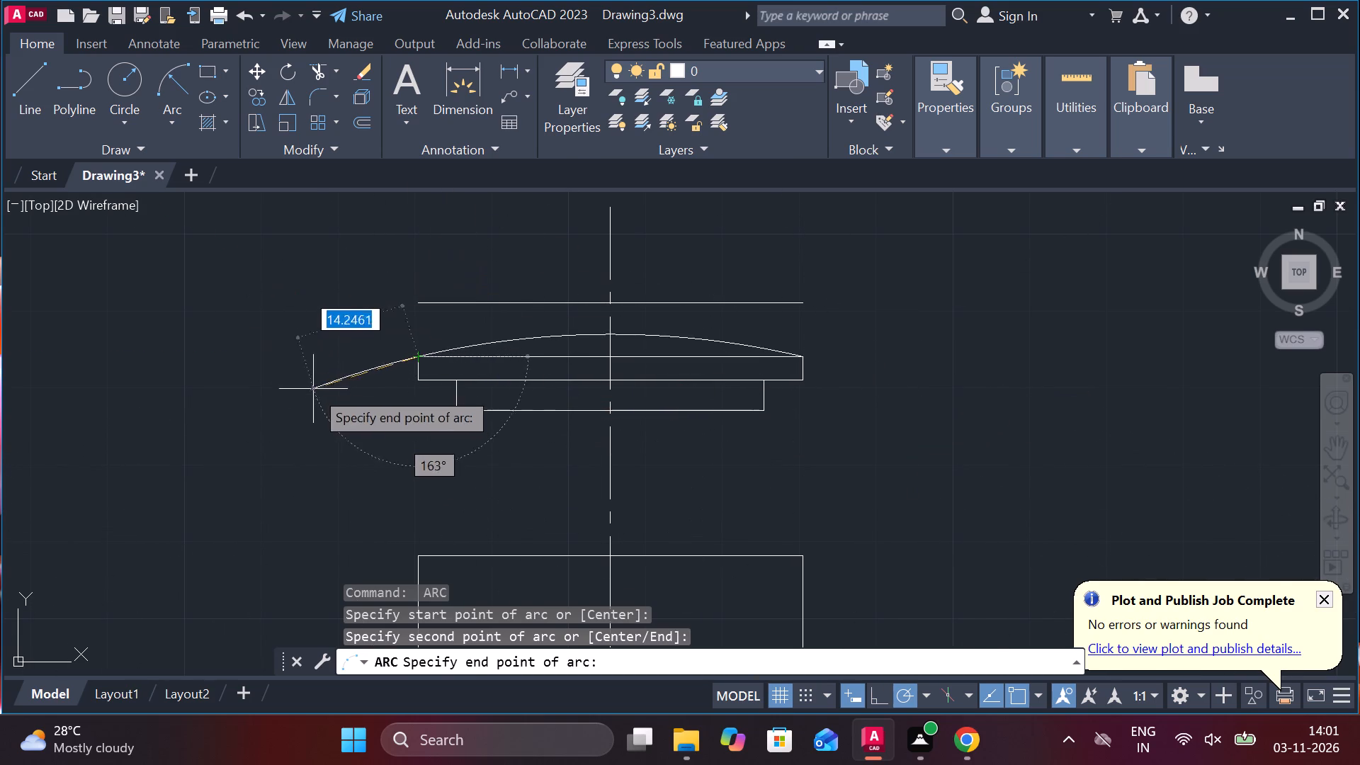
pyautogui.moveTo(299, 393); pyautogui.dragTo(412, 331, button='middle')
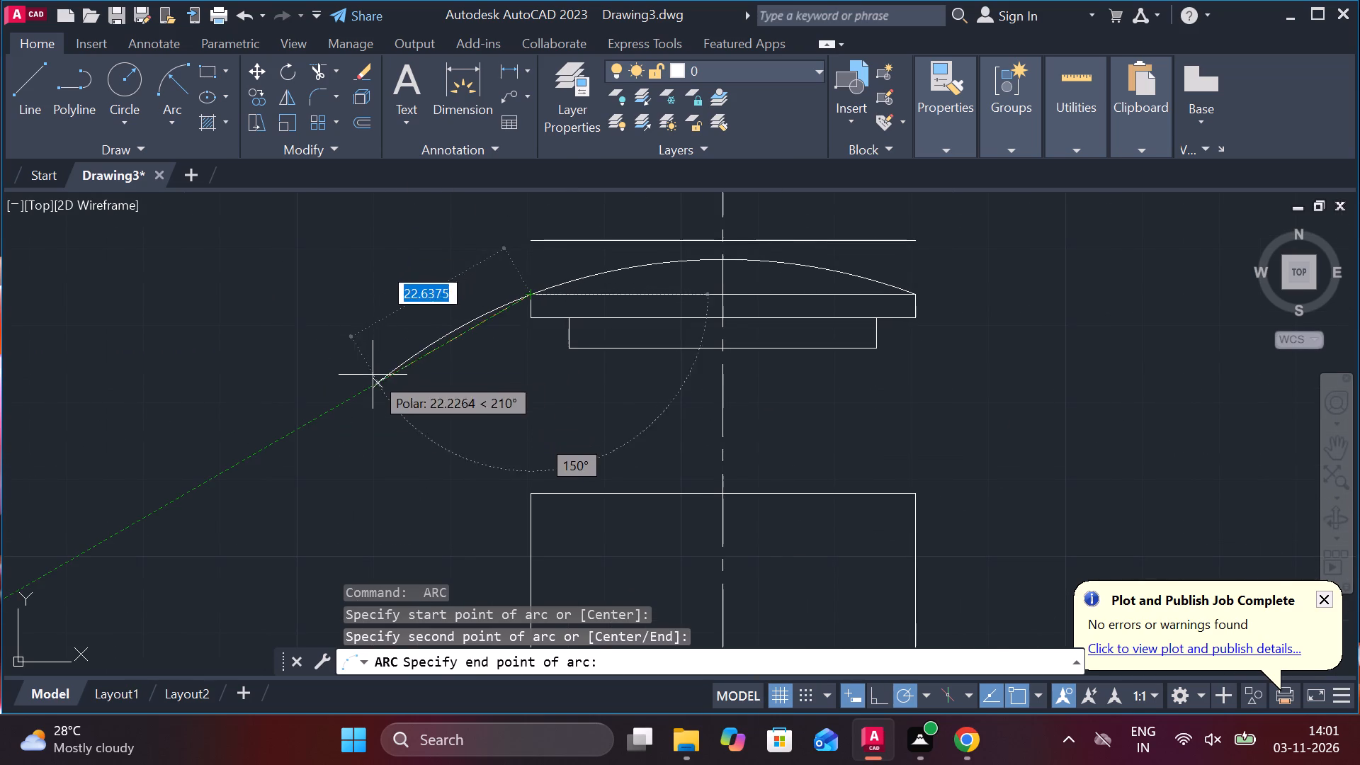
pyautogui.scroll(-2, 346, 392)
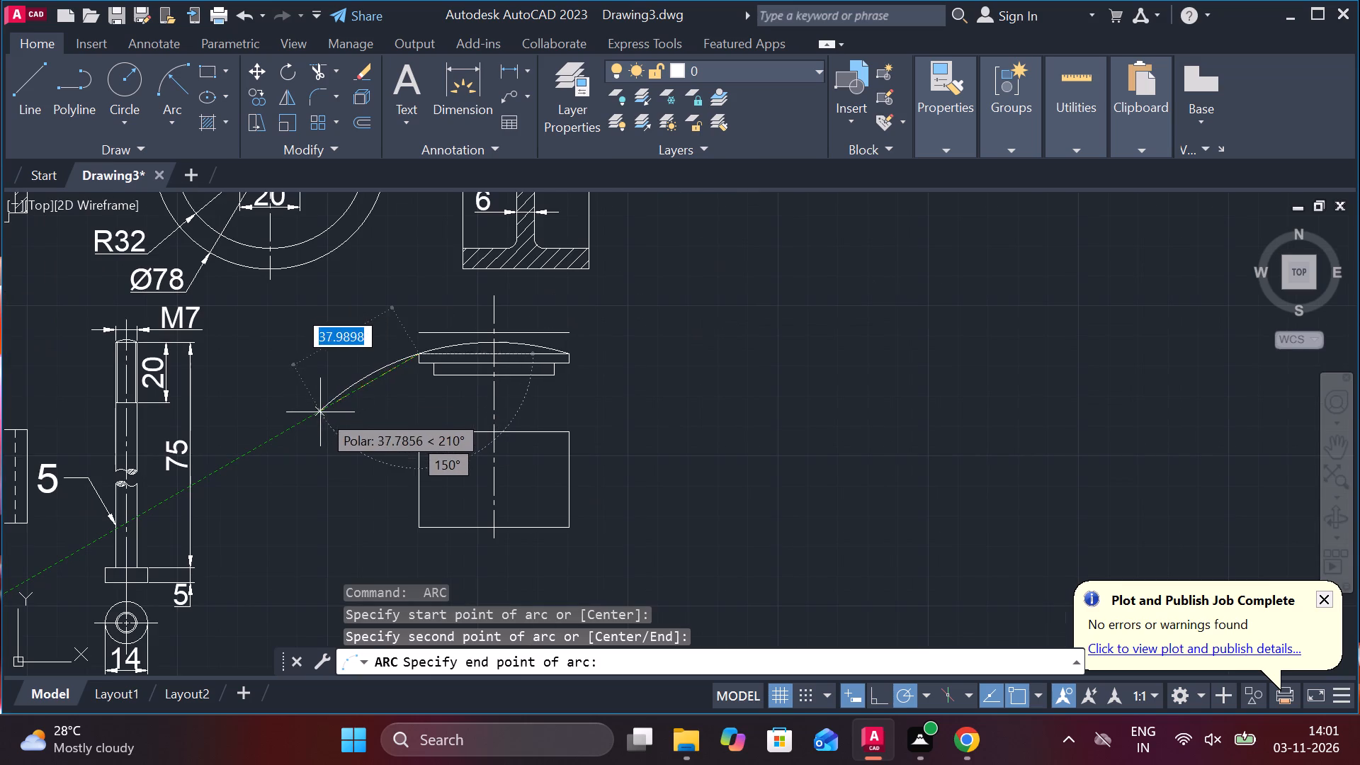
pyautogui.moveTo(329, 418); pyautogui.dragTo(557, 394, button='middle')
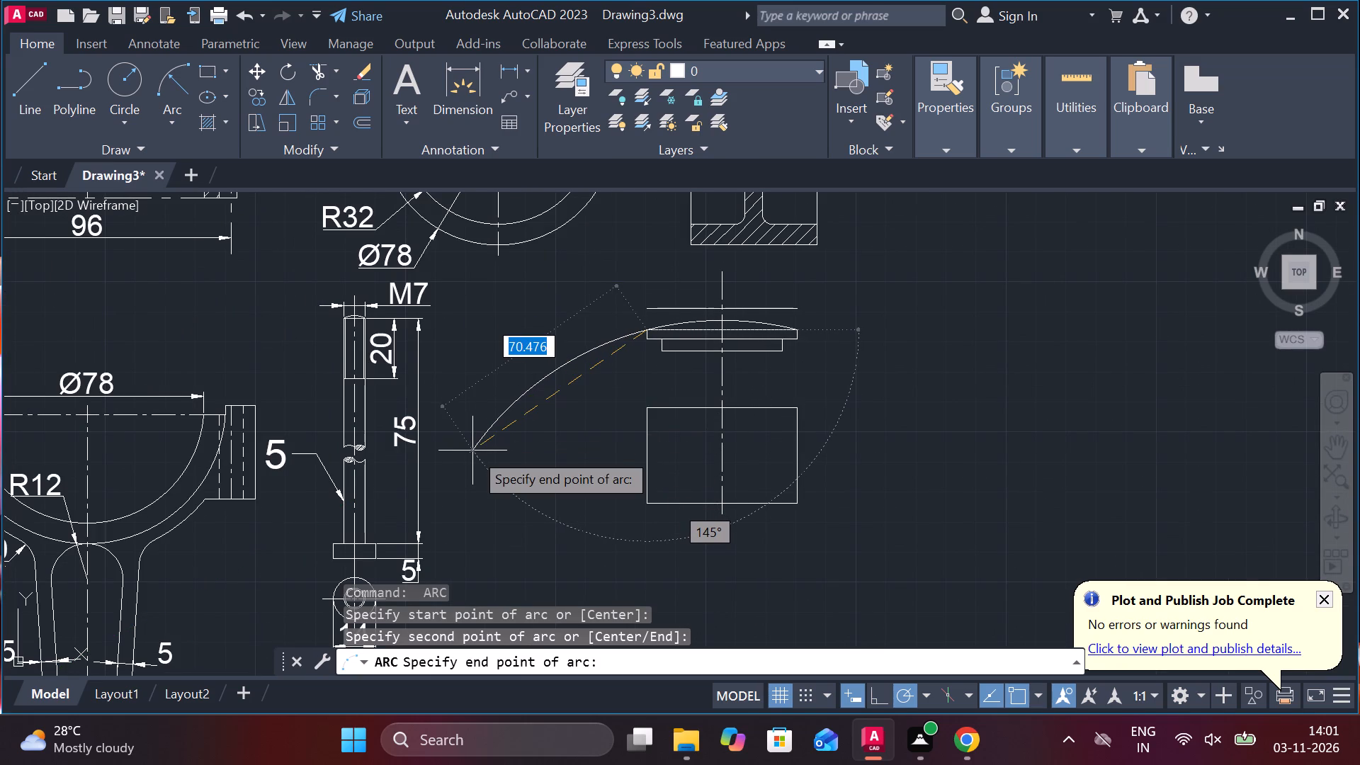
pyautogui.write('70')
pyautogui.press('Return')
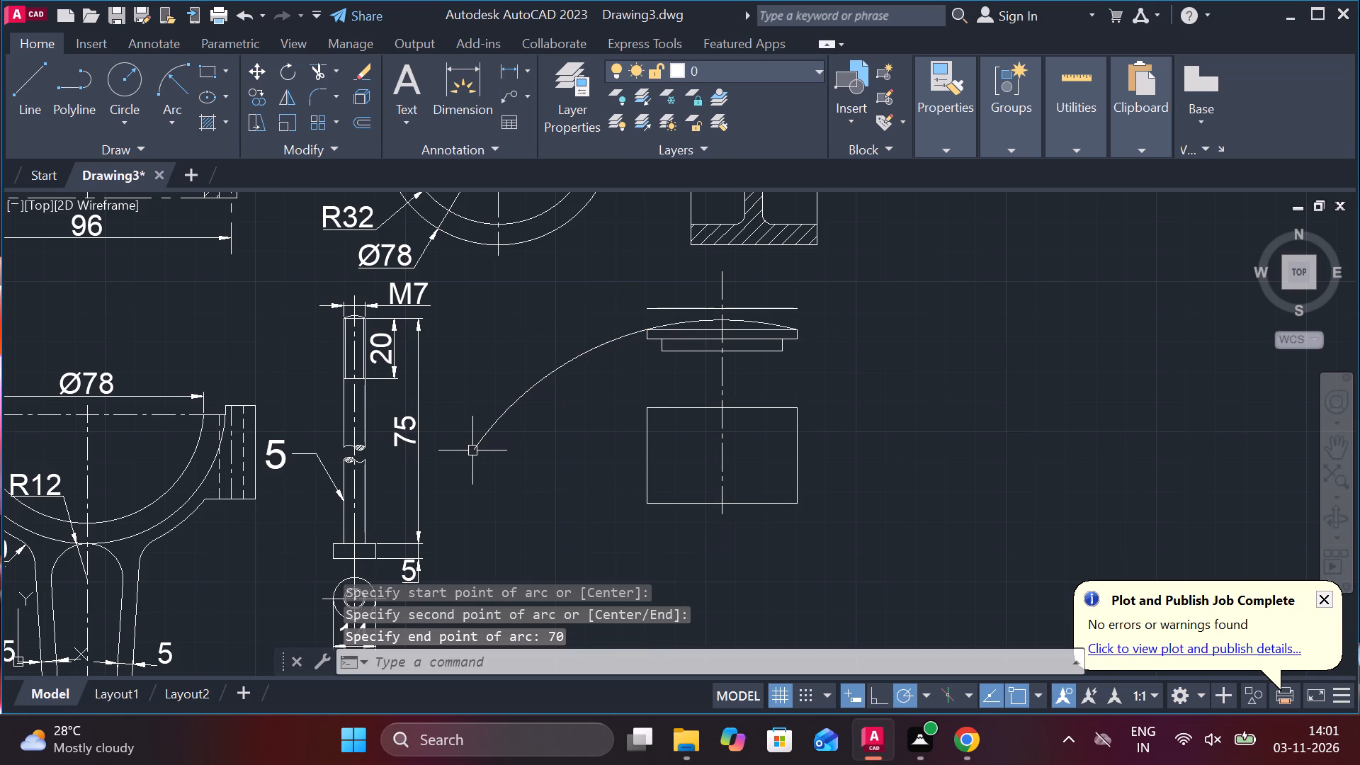
# Check the radius of the arc over the 50-wide strip without placing a dimension.
pyautogui.scroll(1, 764, 218)
pyautogui.click(534, 76)
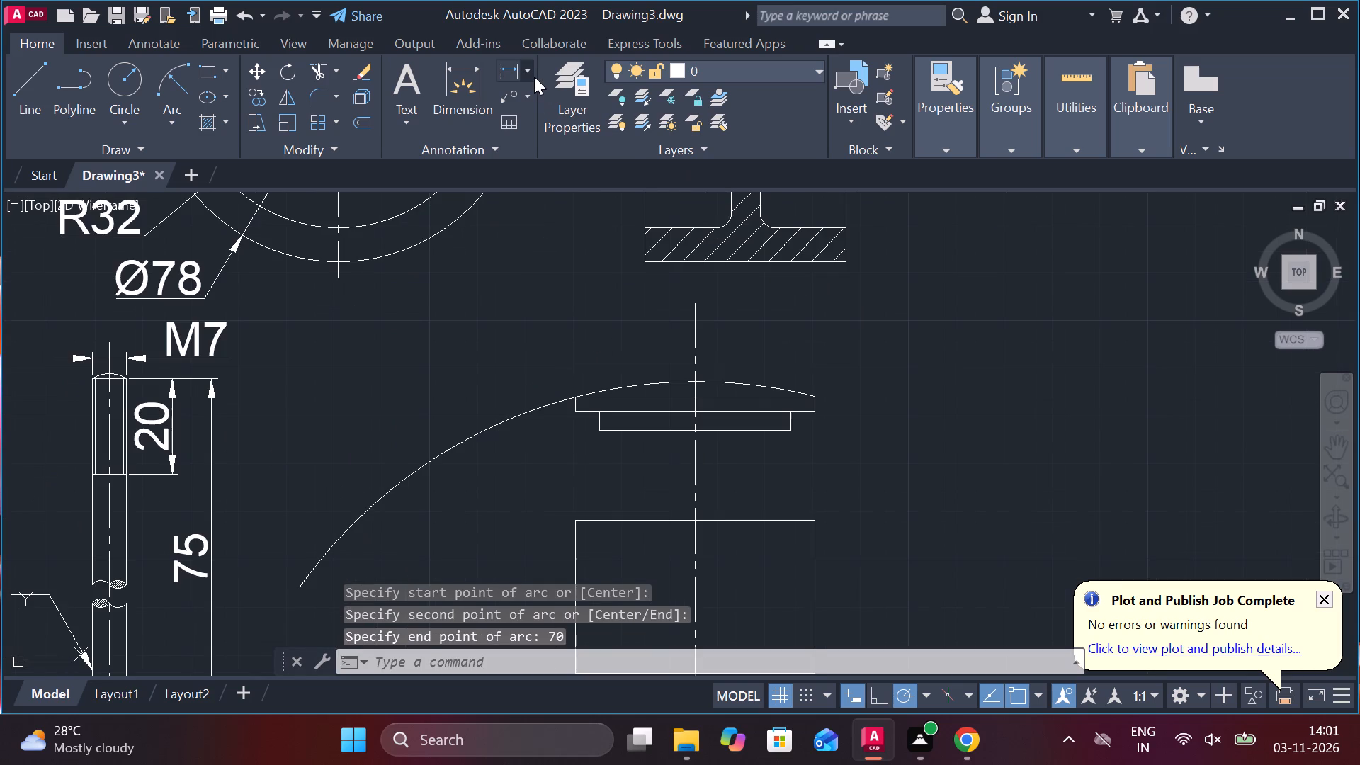
pyautogui.click(557, 288)
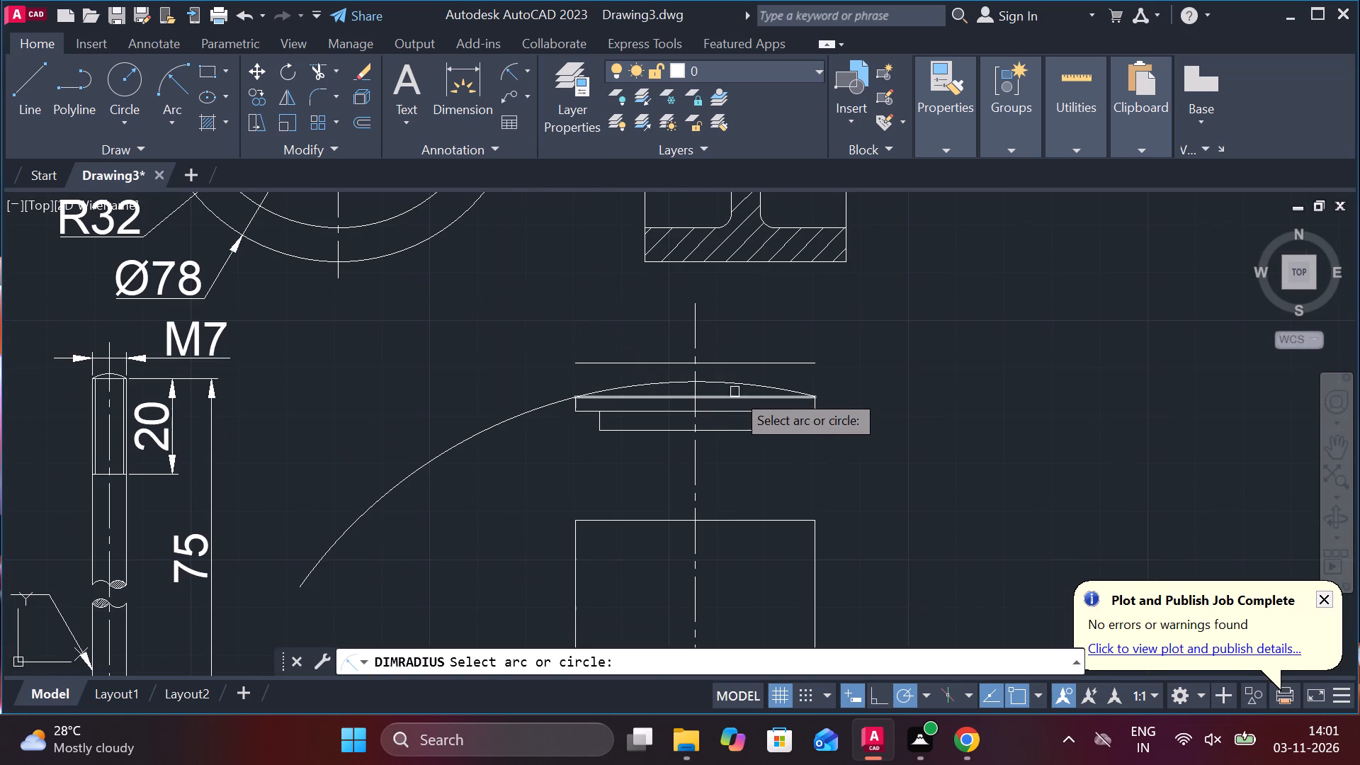
pyautogui.click(735, 385)
pyautogui.press('Escape')
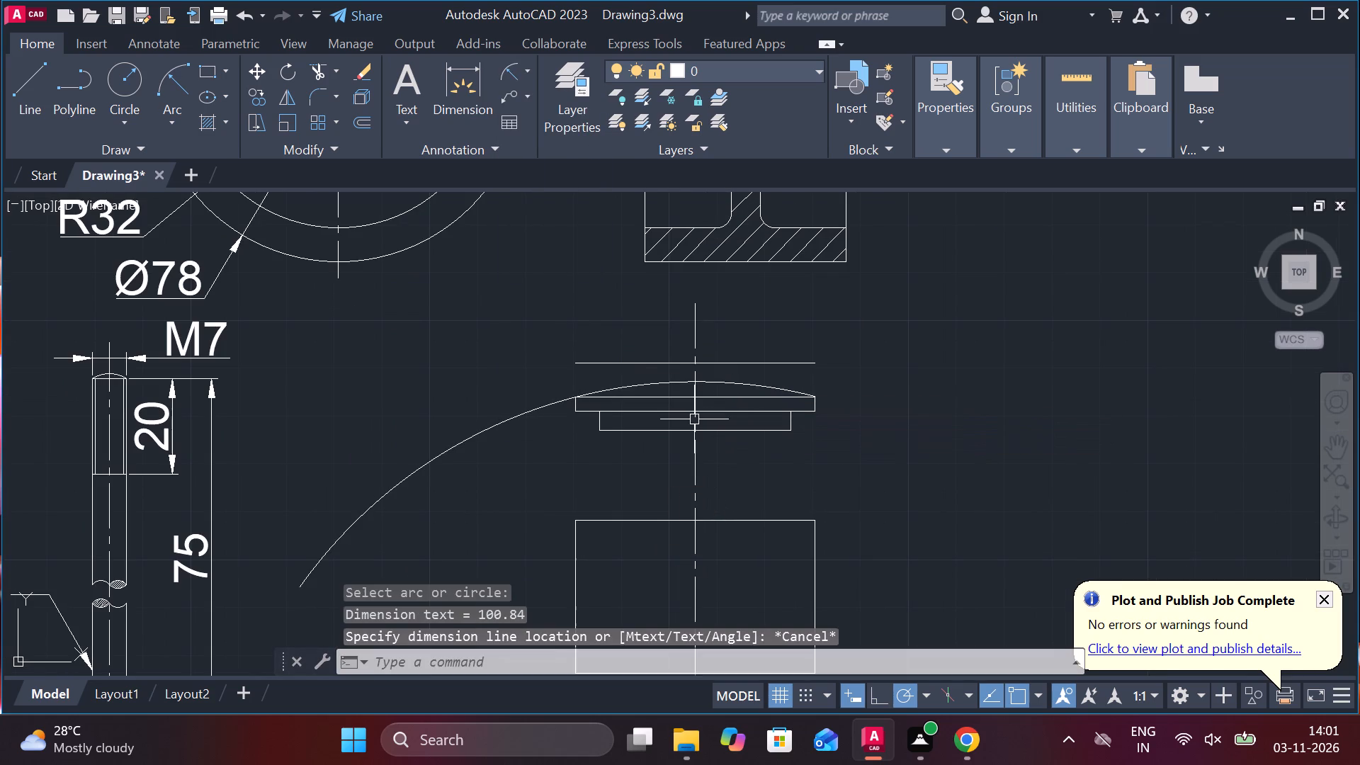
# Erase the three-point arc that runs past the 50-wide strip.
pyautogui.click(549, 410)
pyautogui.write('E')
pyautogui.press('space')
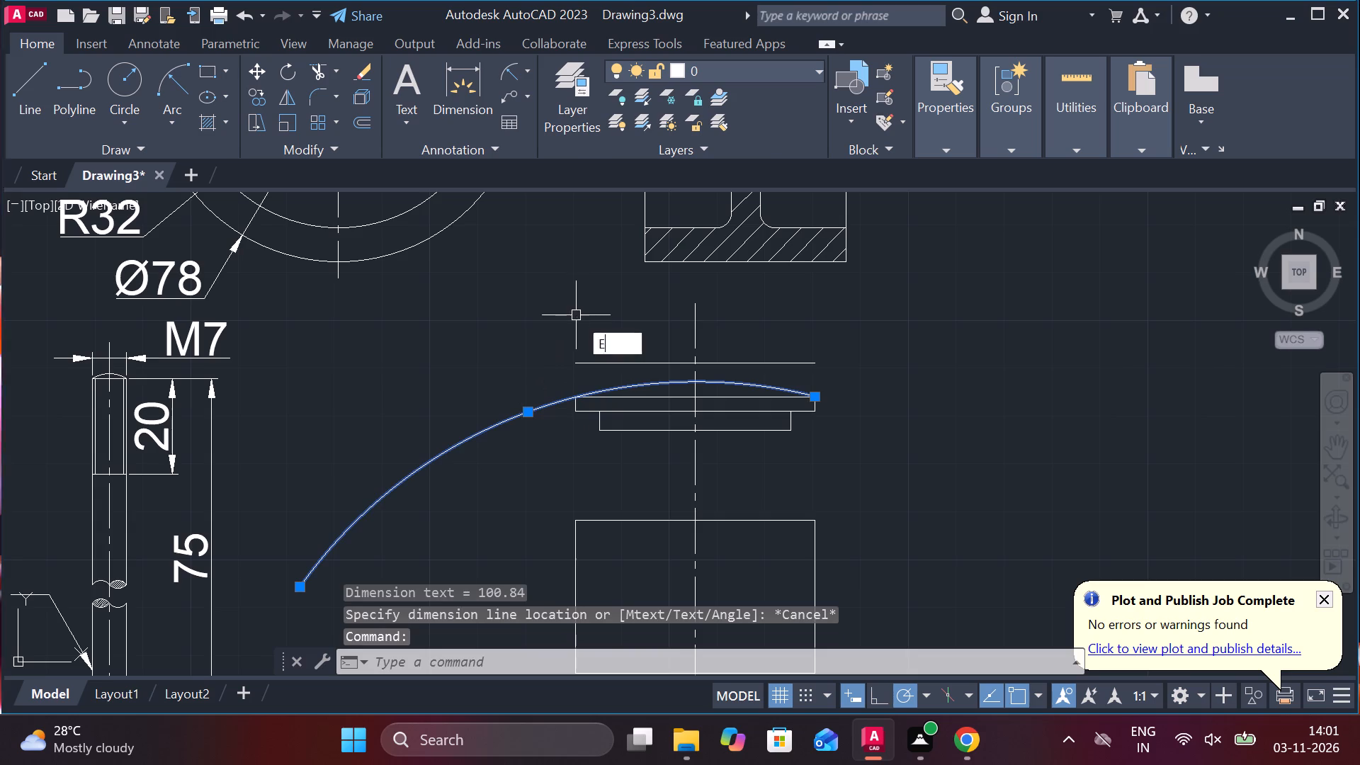
# Draw a start-end-radius arc of radius 70 bulging upward between the two top corners of the 50-wide strip.
pyautogui.click(509, 76)
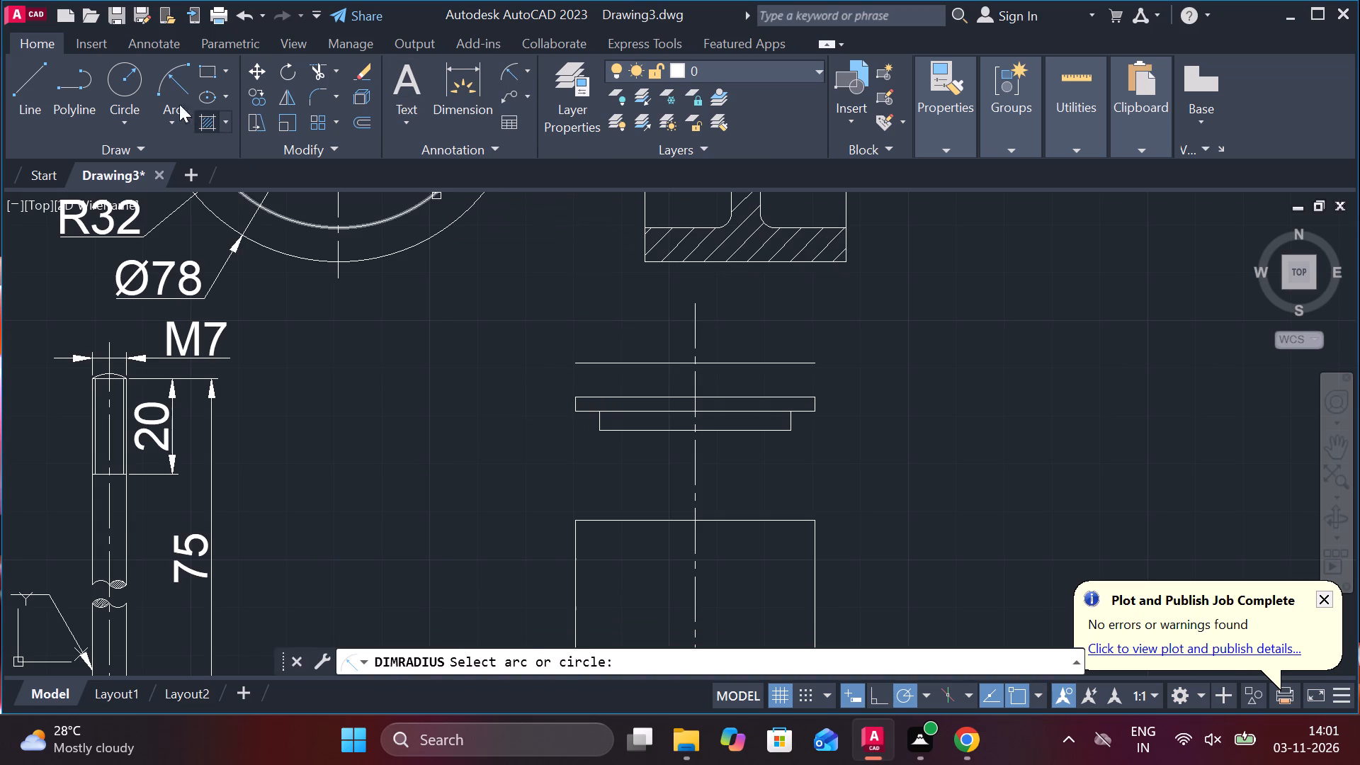
pyautogui.click(187, 84)
pyautogui.click(817, 395)
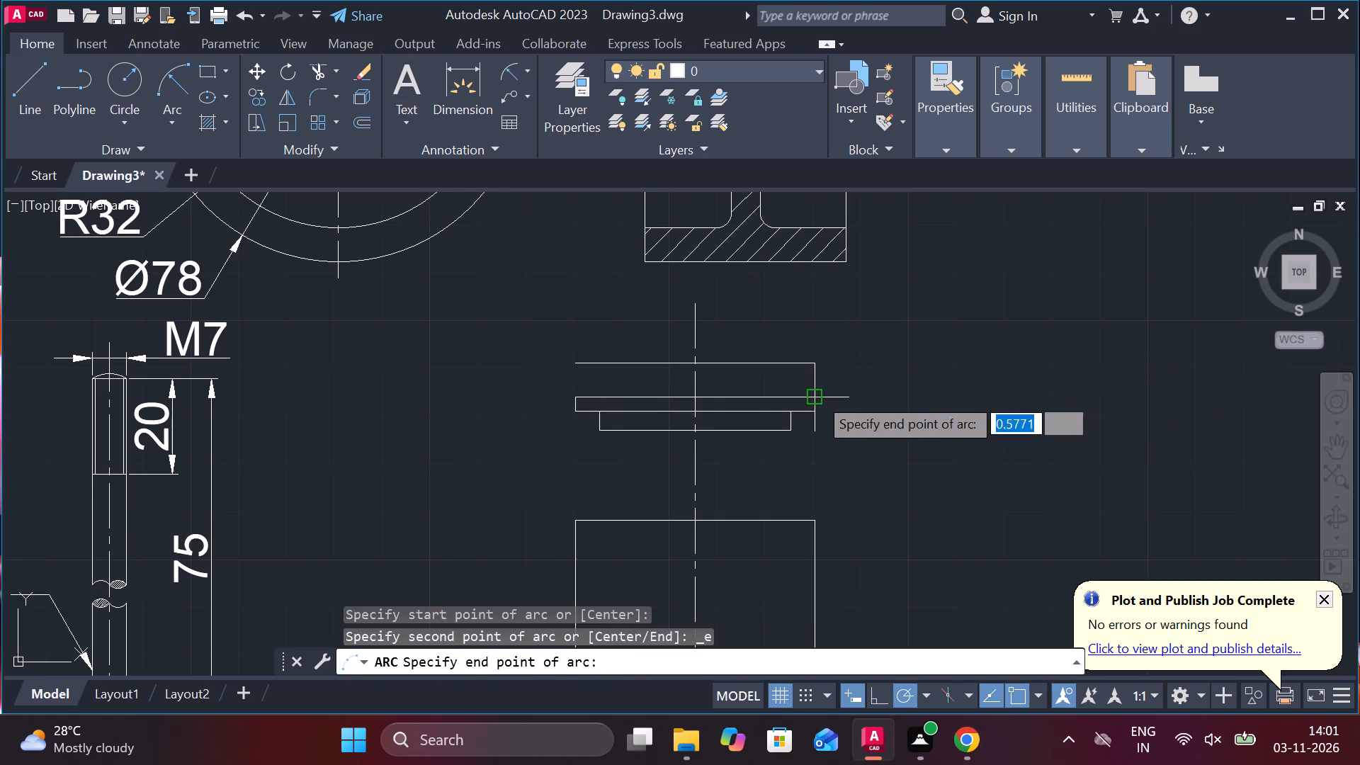
pyautogui.click(575, 400)
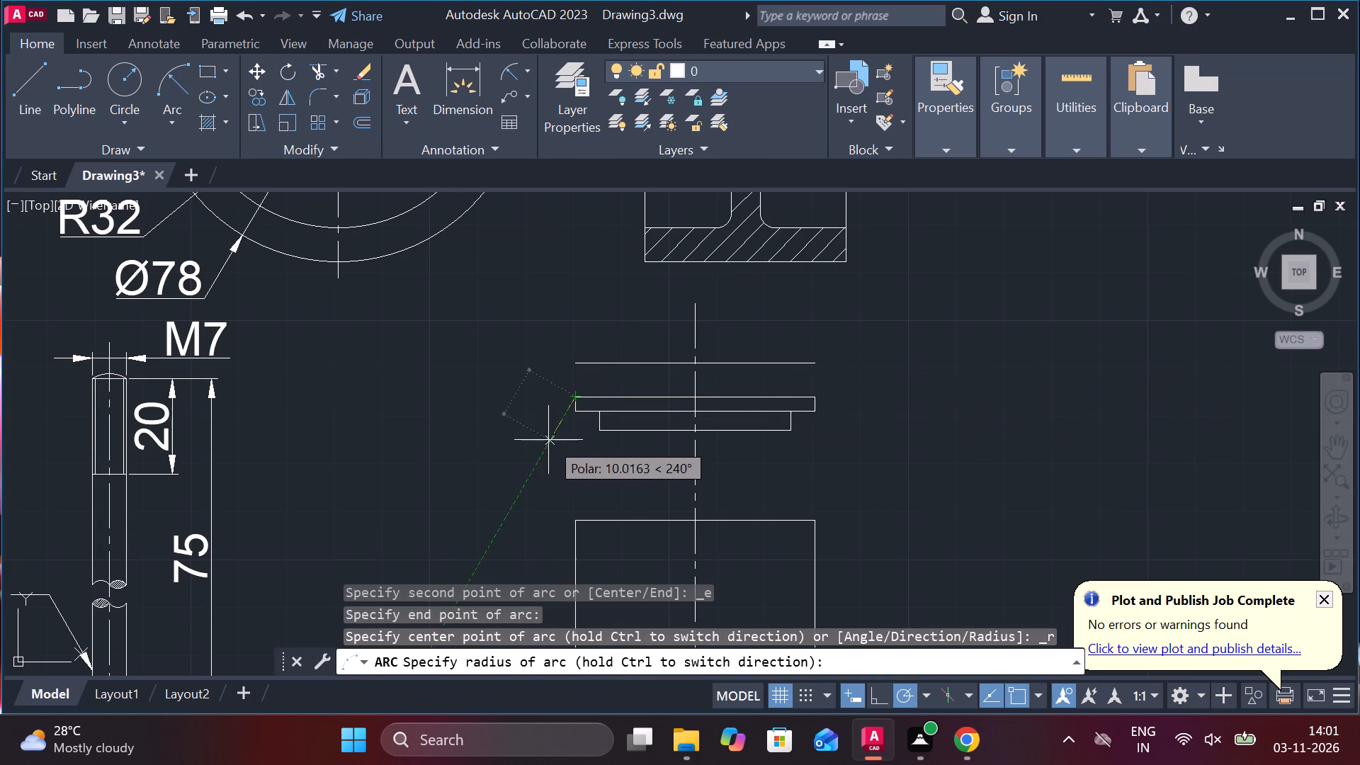
pyautogui.moveTo(461, 448); pyautogui.dragTo(670, 393, button='middle')
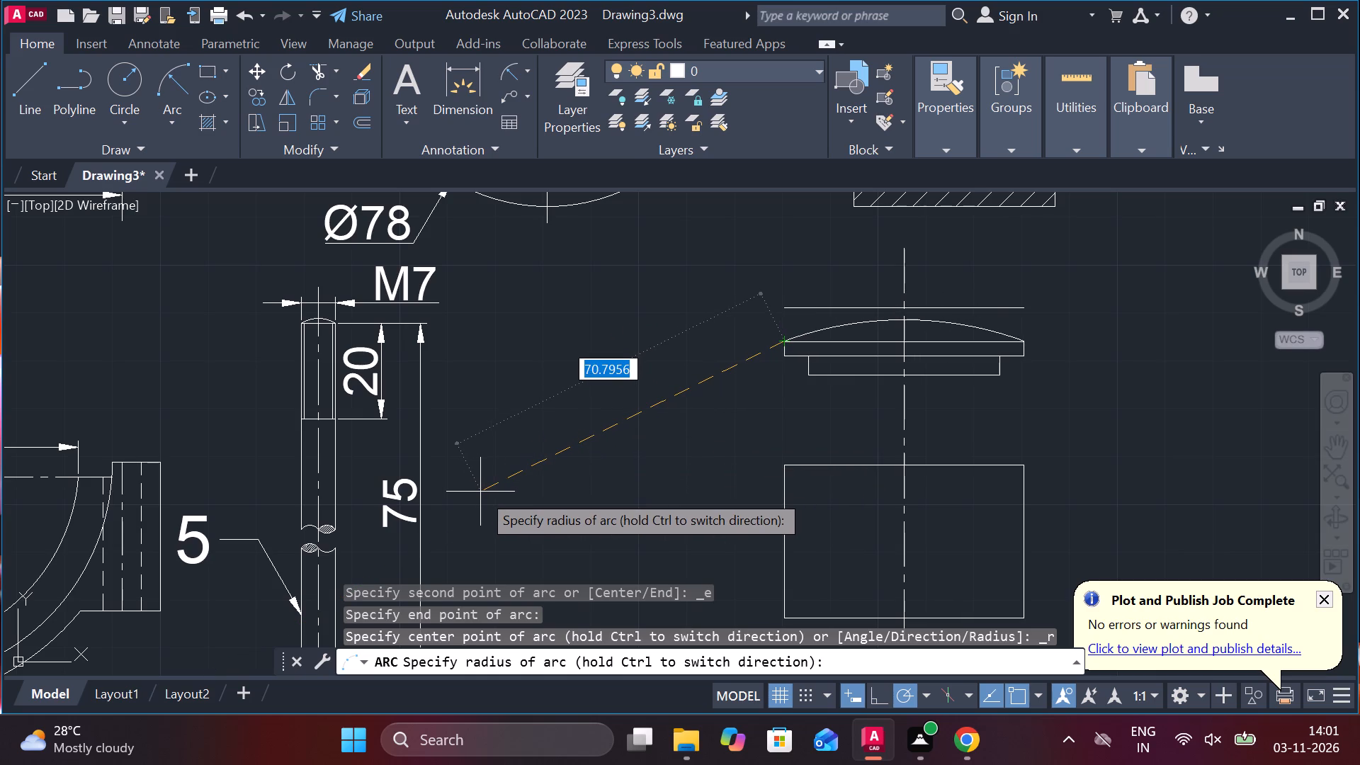
pyautogui.write('70')
pyautogui.press('Return')
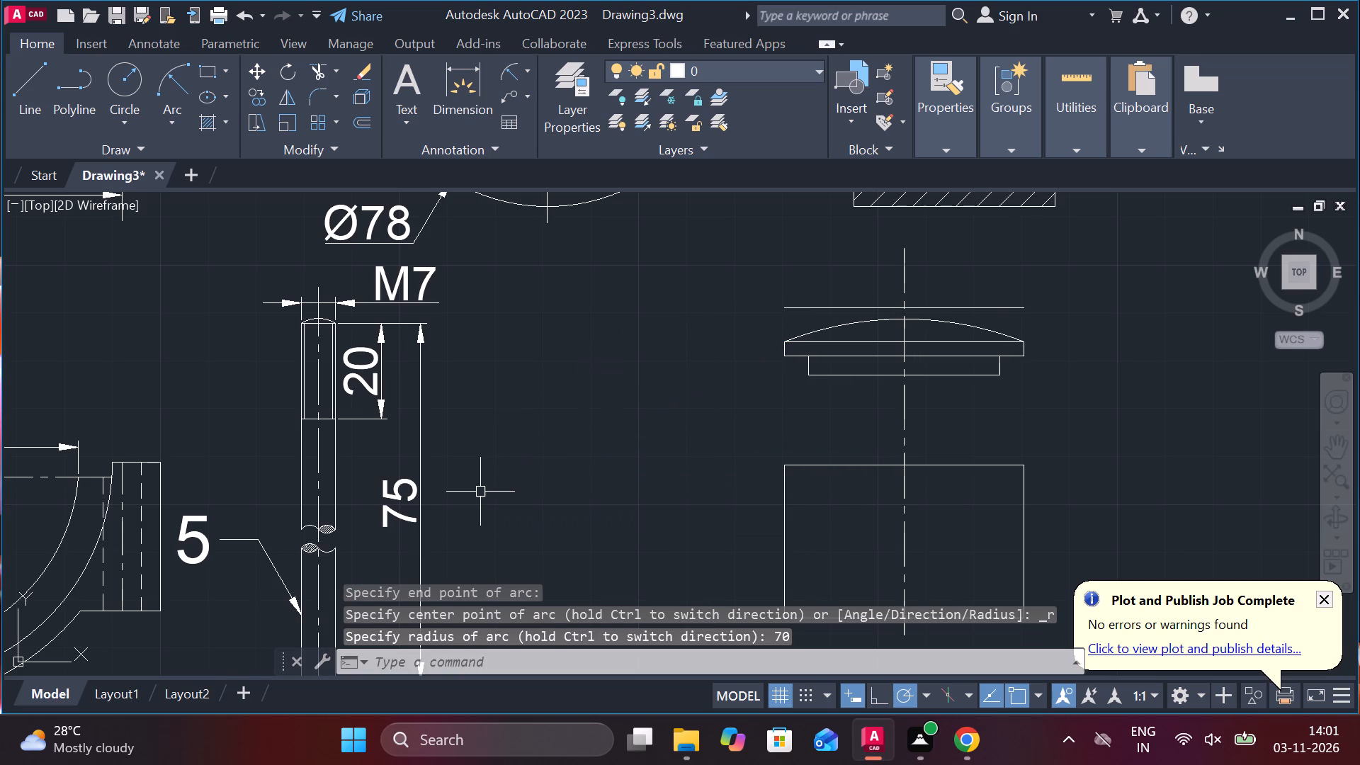
# Check the radius of the new domed arc without placing a dimension.
pyautogui.click(511, 56)
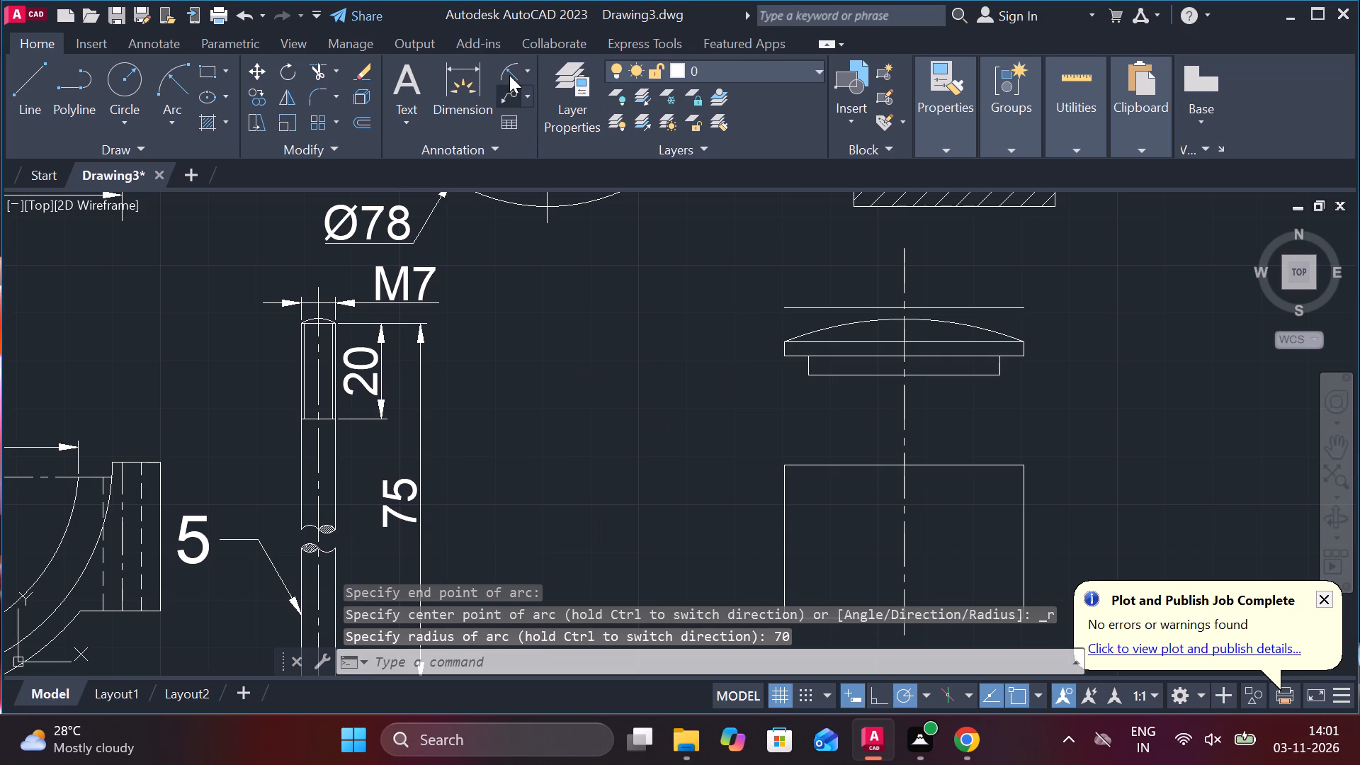
pyautogui.click(509, 75)
pyautogui.click(940, 324)
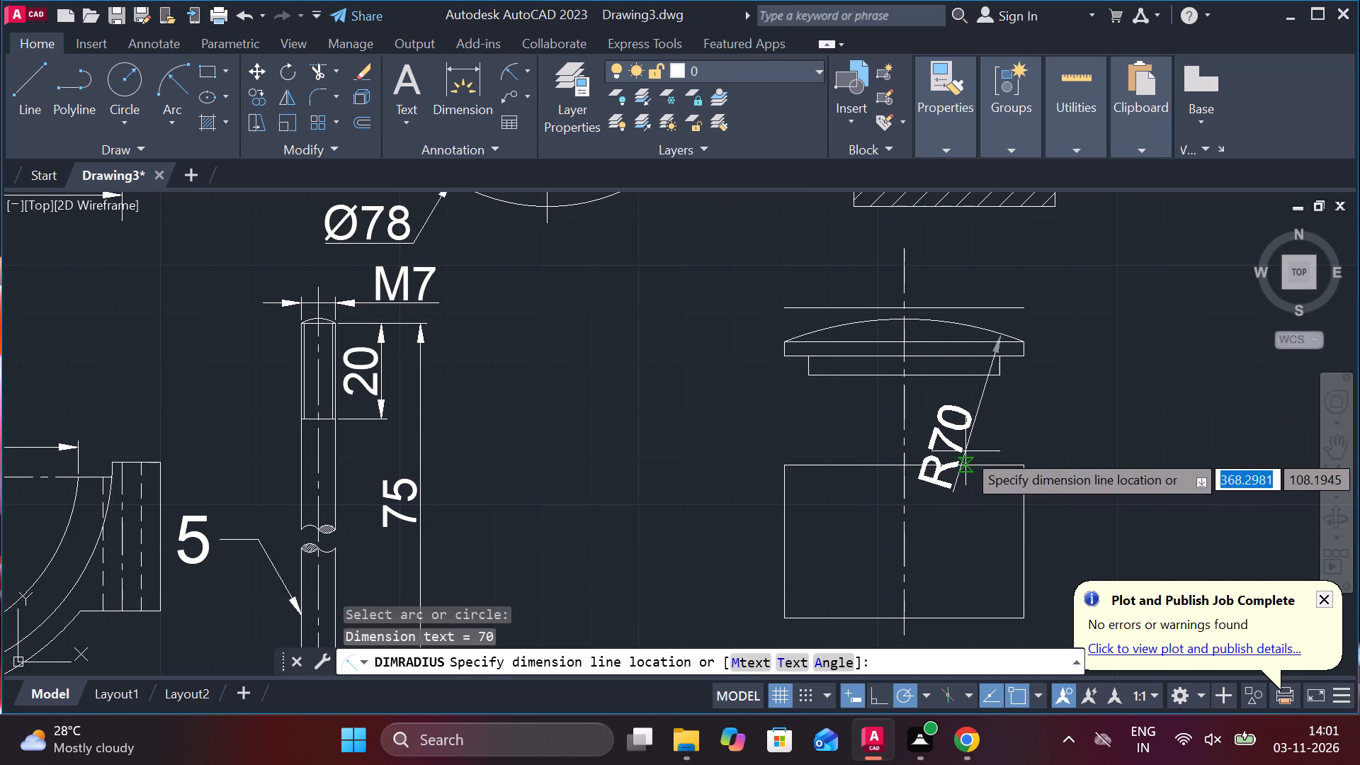
pyautogui.scroll(2, 934, 342)
pyautogui.press('Escape')
# Draw a vertical line from the horizontal line above the dome, starting 6 right of the centreline and running down past the dome arc.
pyautogui.moveTo(925, 375); pyautogui.dragTo(774, 436, button='middle')
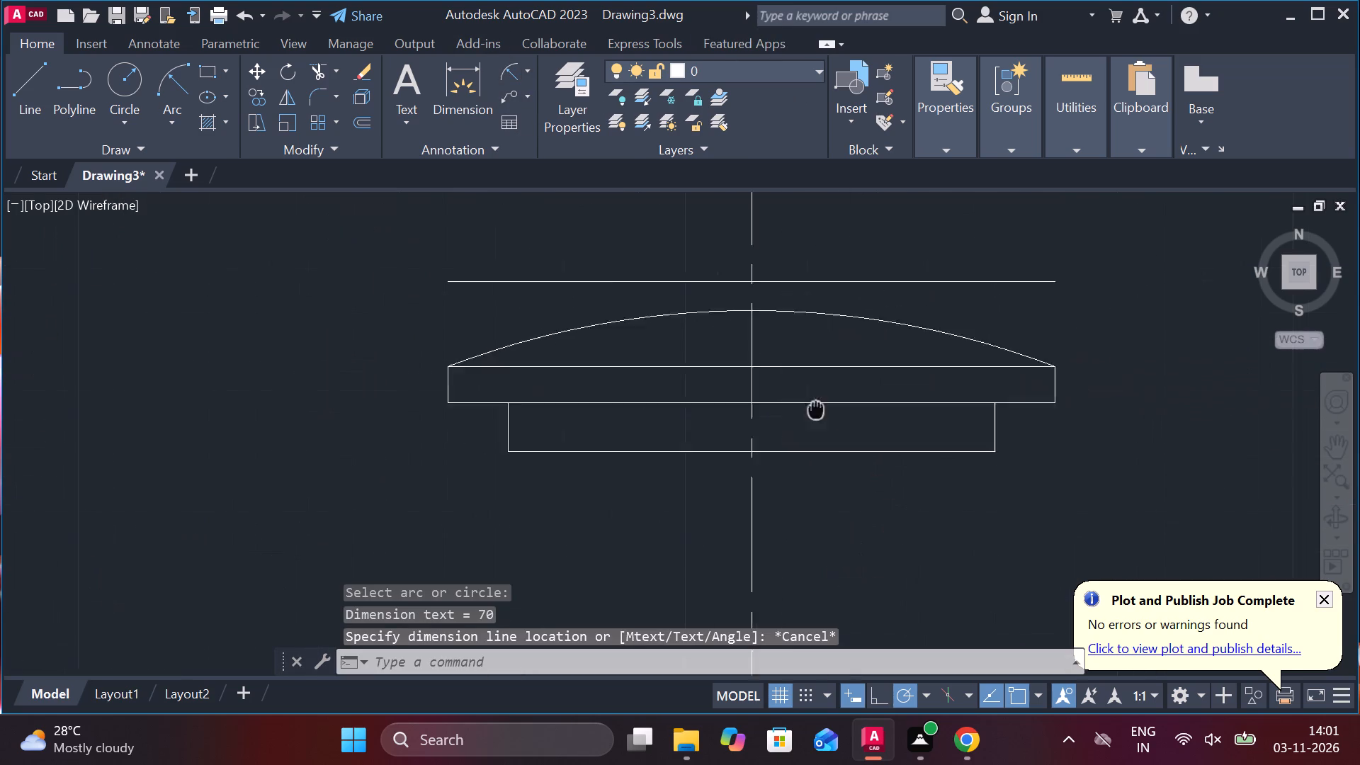
pyautogui.moveTo(774, 436); pyautogui.dragTo(750, 452, button='middle')
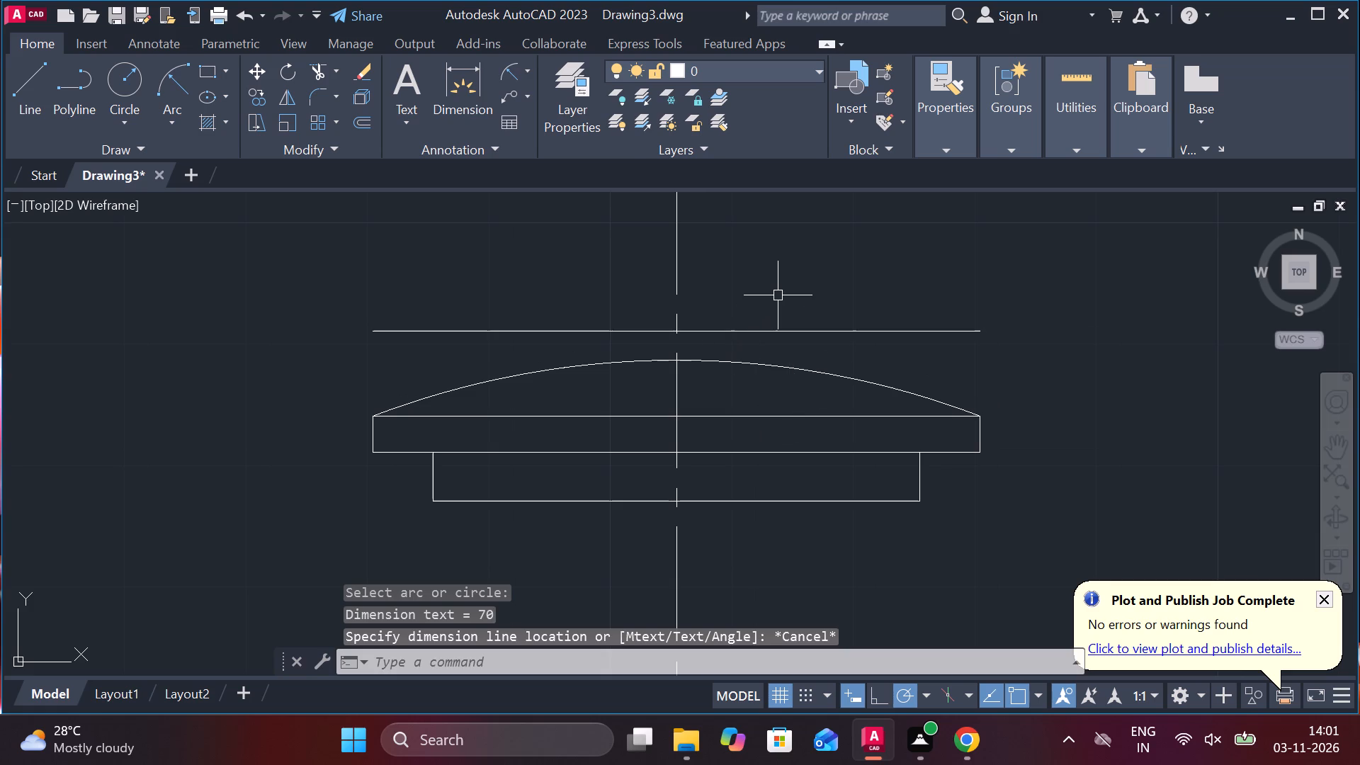
pyautogui.press('l')
pyautogui.press('Return')
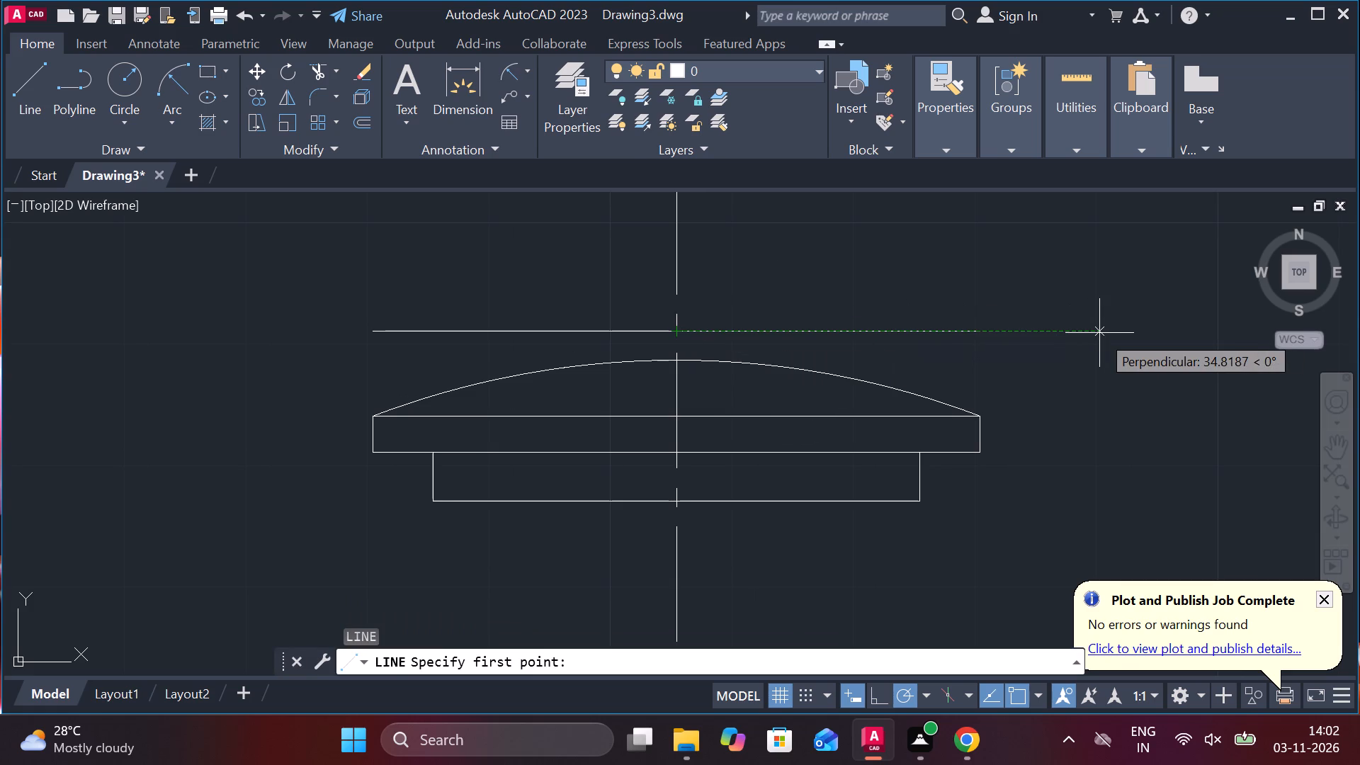
pyautogui.write('6N')
pyautogui.press('BackSpace')
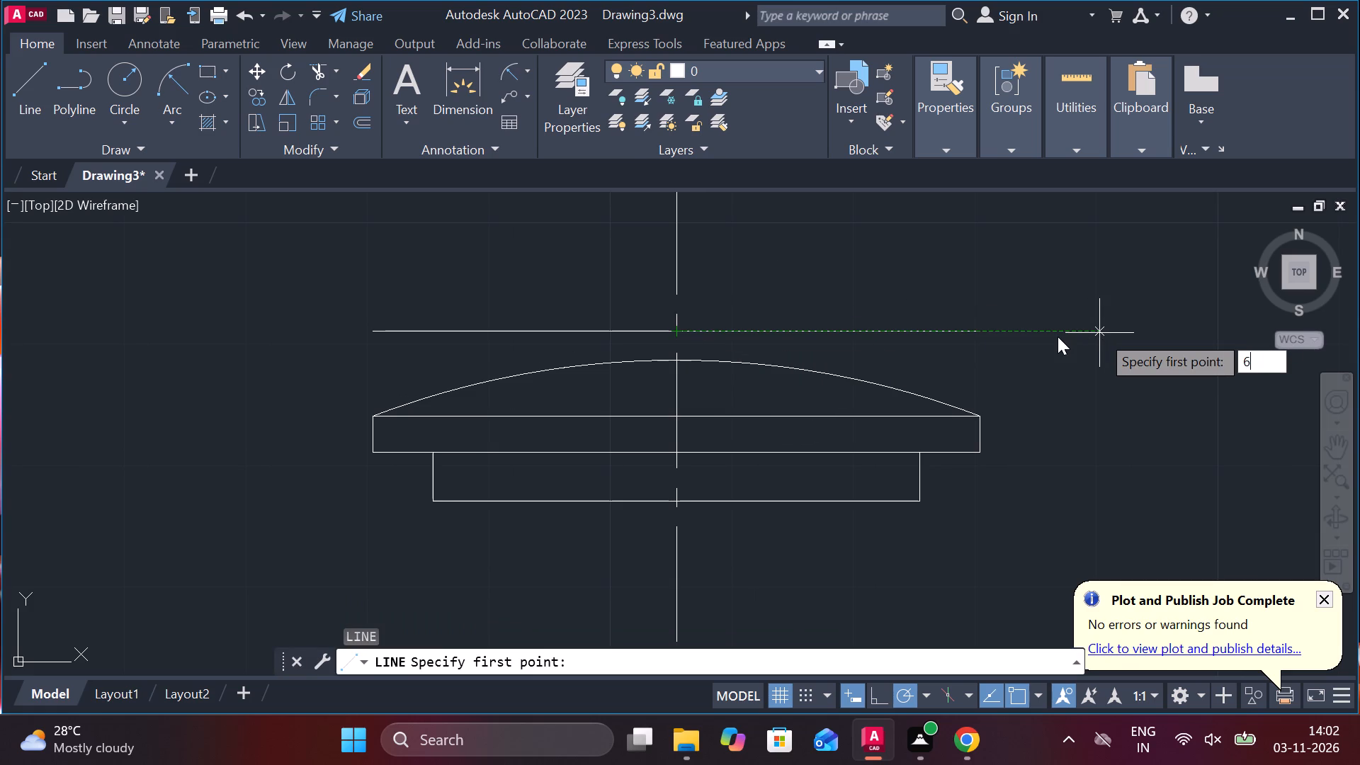
pyautogui.press('Return')
pyautogui.scroll(1, 686, 363)
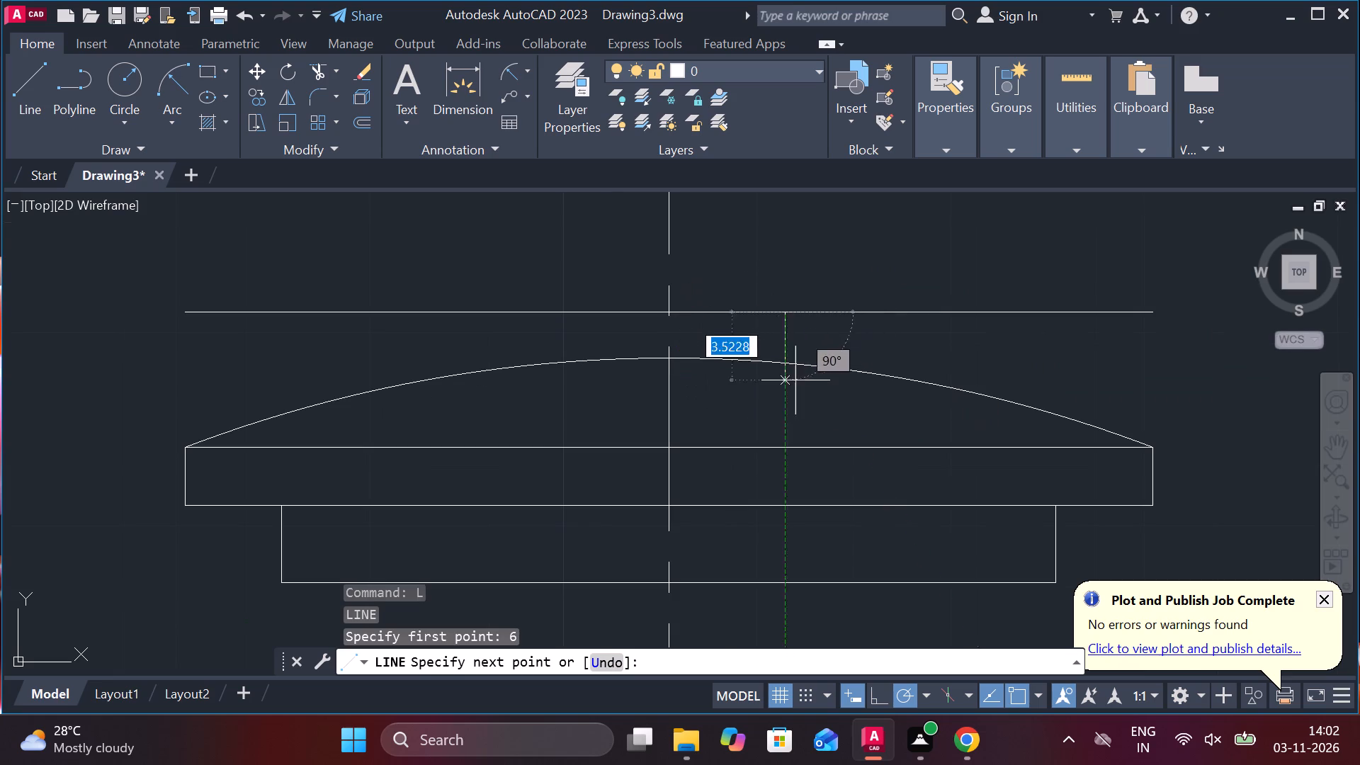
pyautogui.scroll(2, 782, 378)
pyautogui.click(789, 407)
pyautogui.press('Escape')
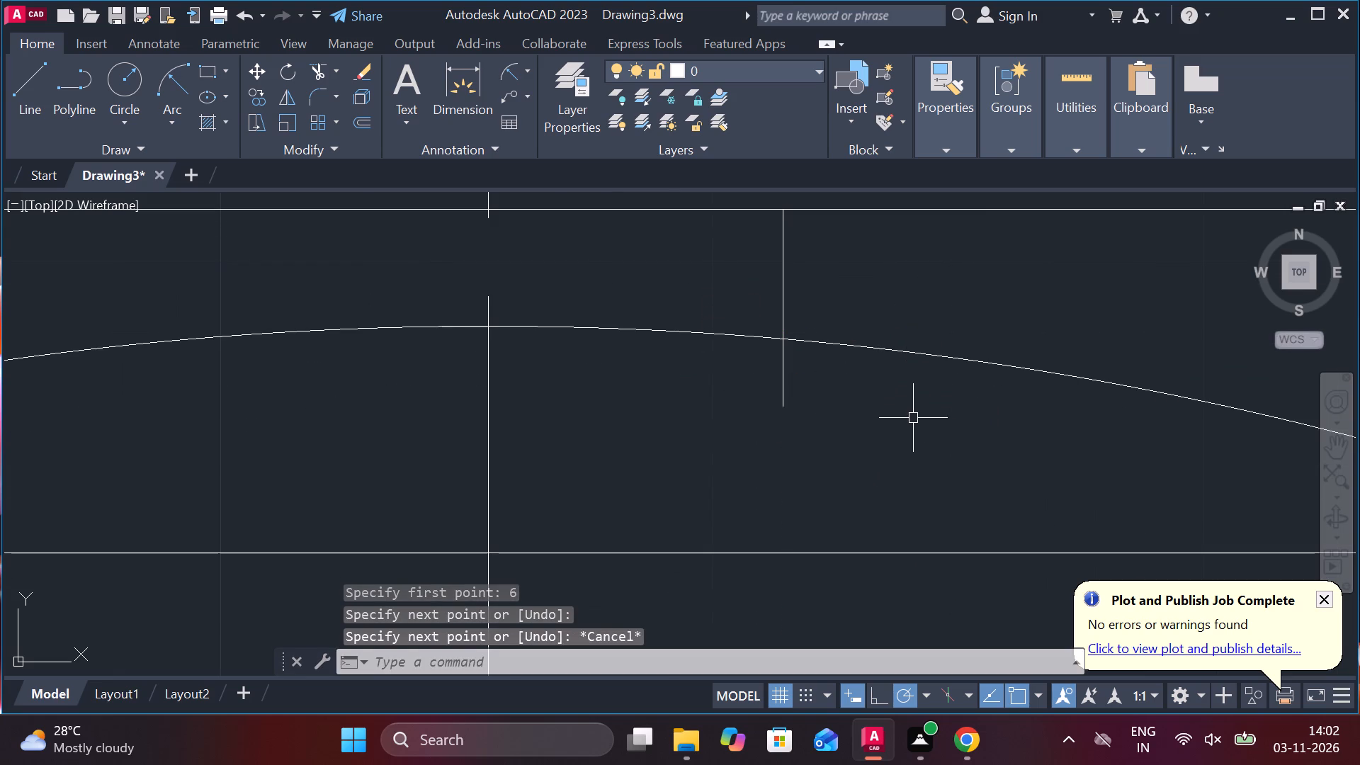
# Trim the vertical line's end below the dome arc and the horizontal line's overhang beyond the vertical line.
pyautogui.write('TR')
pyautogui.press('space')
pyautogui.click(778, 375)
pyautogui.scroll(-2, 778, 375)
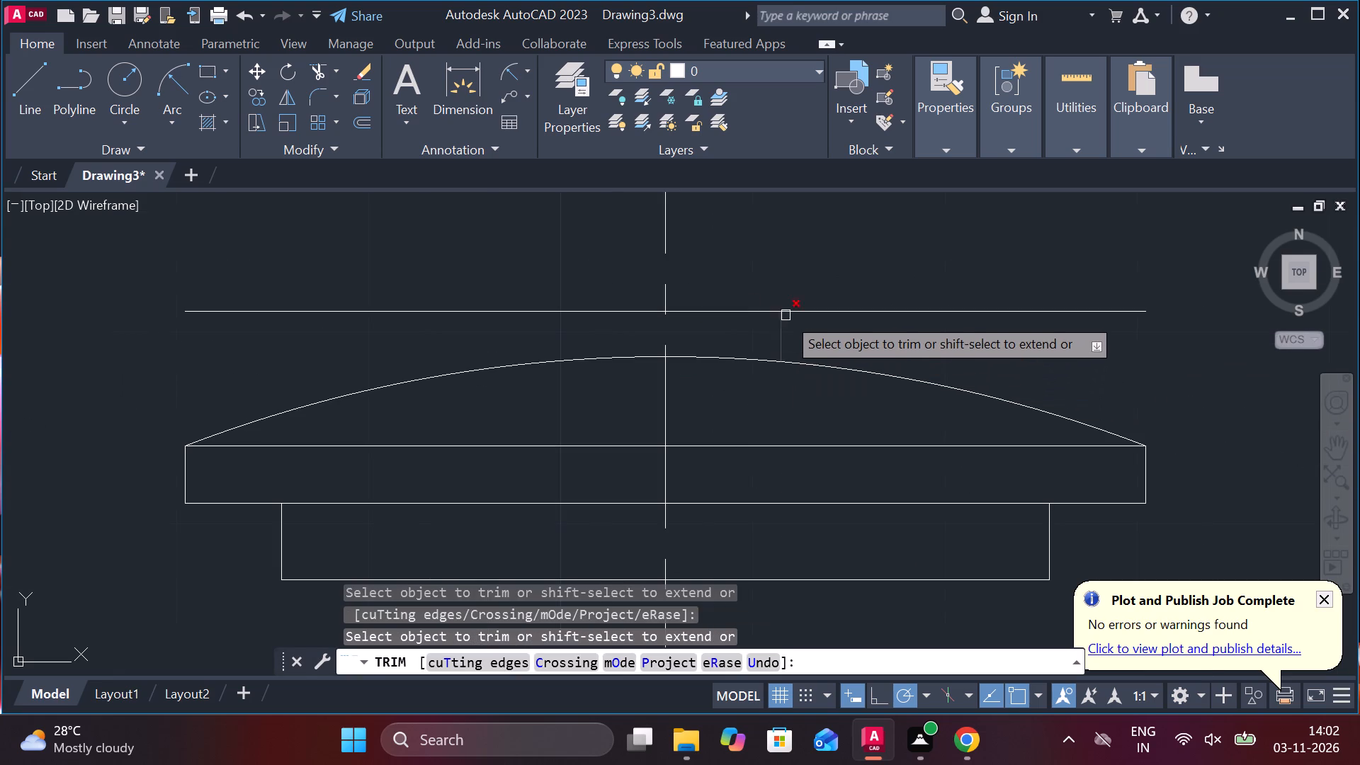
pyautogui.click(790, 309)
pyautogui.press('Escape')
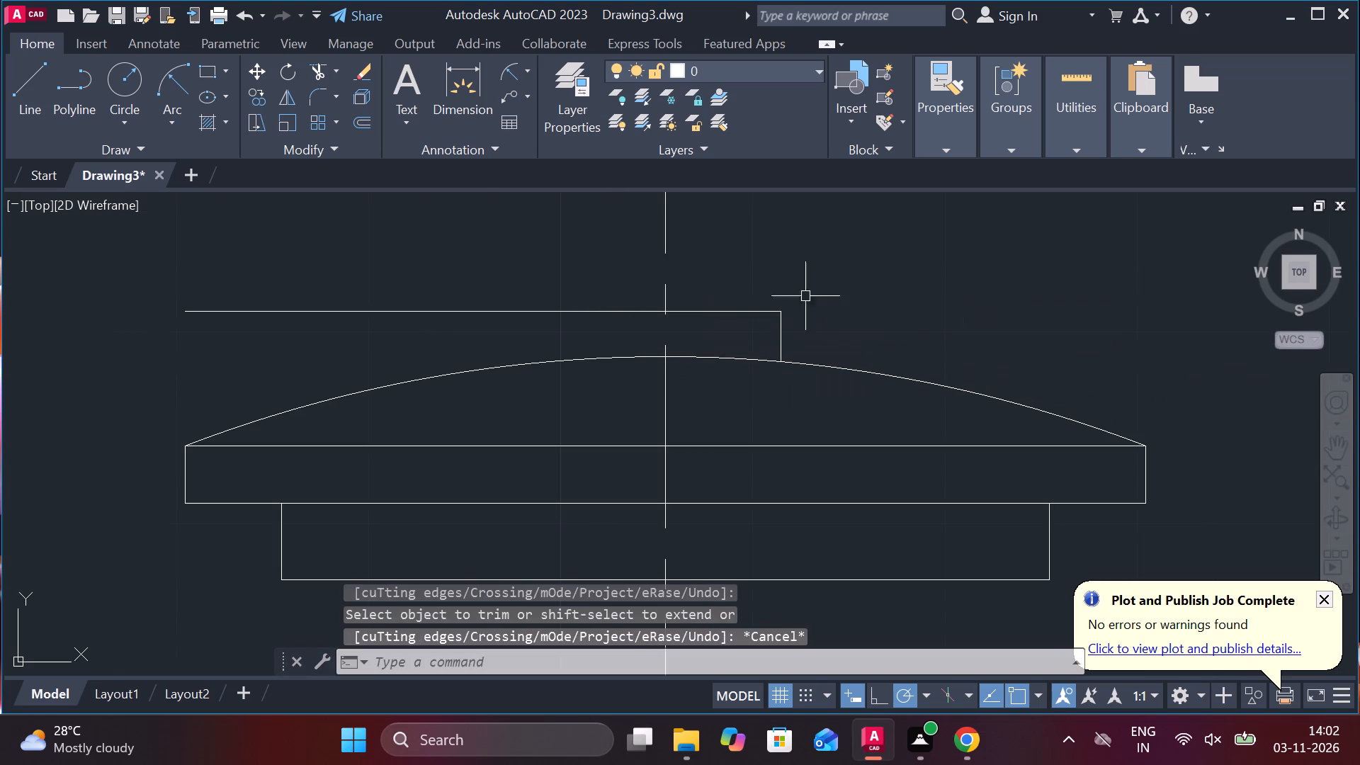
# Offset the short vertical line above the dome by 12 to the other side of the centreline.
pyautogui.click(781, 327)
pyautogui.press('o')
pyautogui.press('Return')
pyautogui.press('Return')
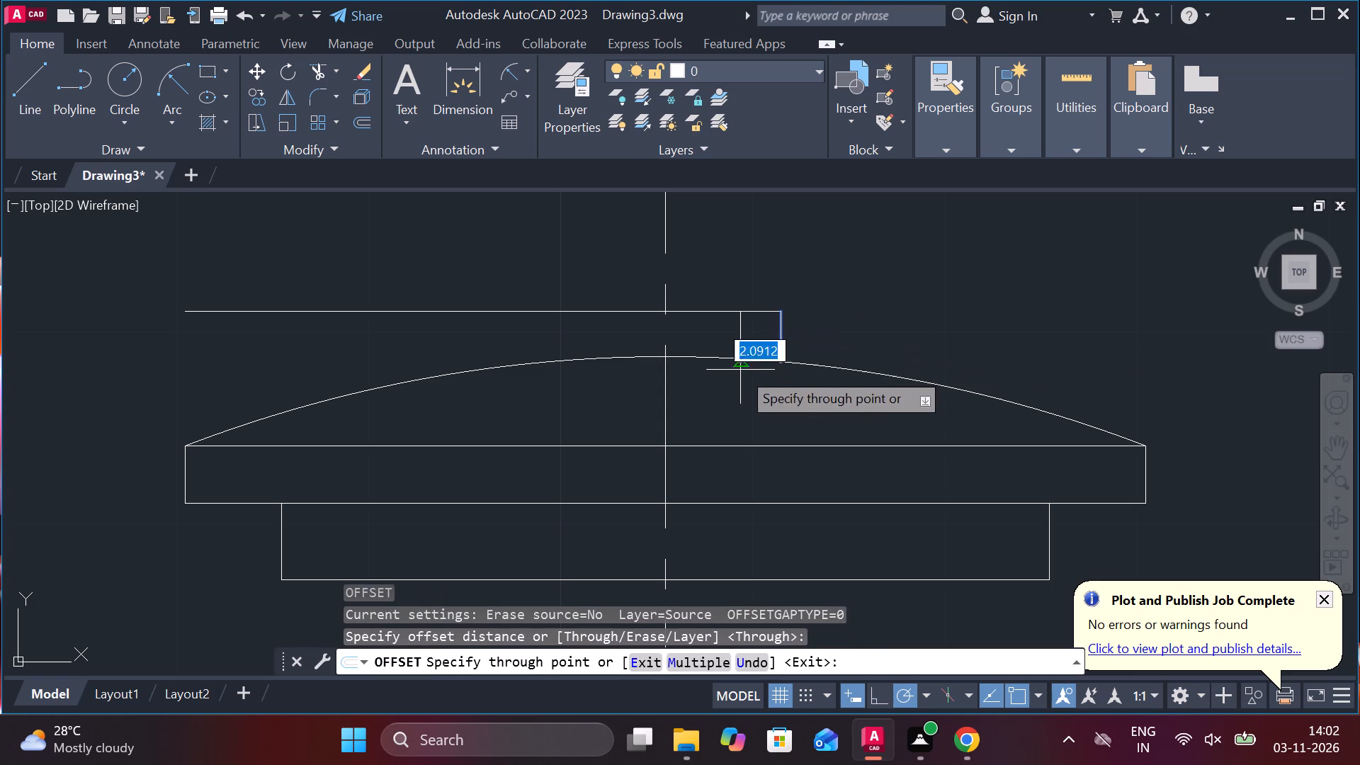
pyautogui.write('12')
pyautogui.press('space')
pyautogui.press('Escape')
pyautogui.press('Escape')
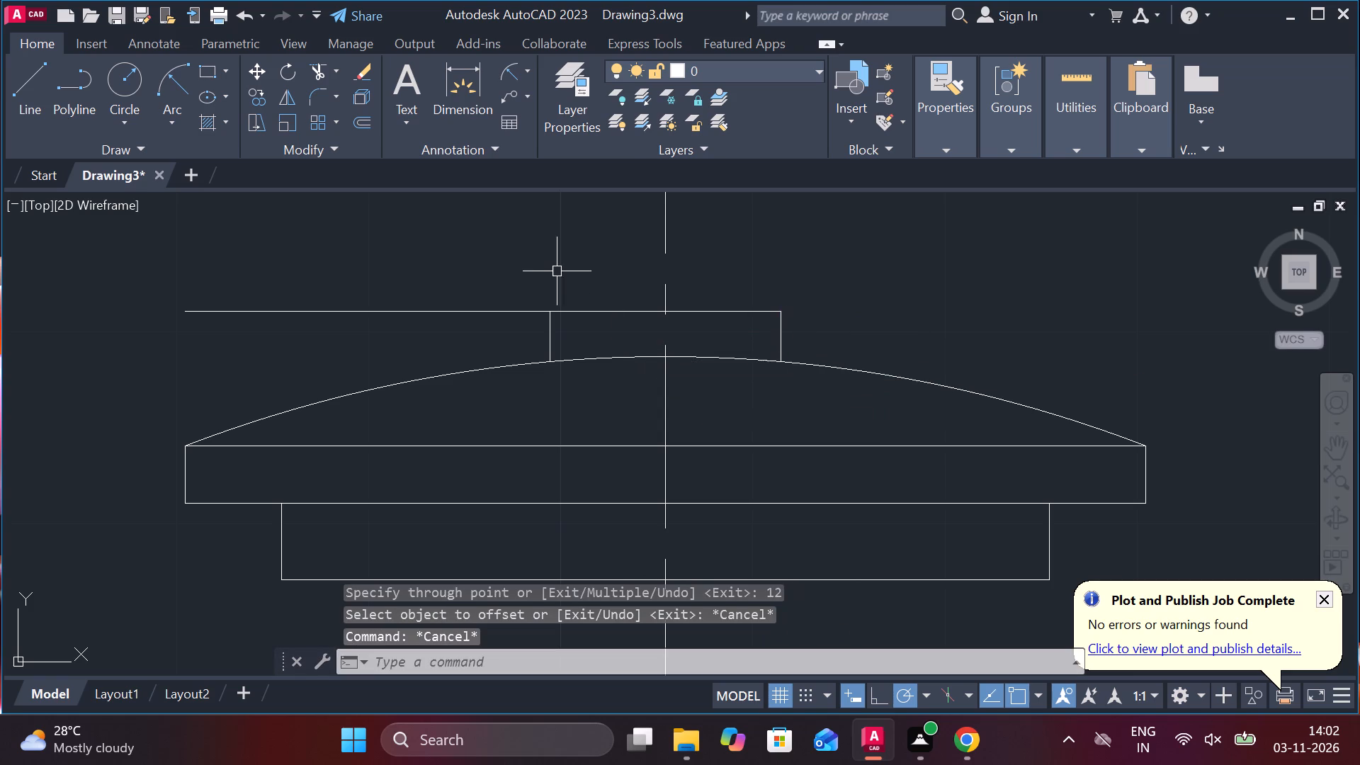
# Trim the horizontal line's overhang left of the offset line to close the 12-wide step above the dome.
pyautogui.write('TR')
pyautogui.press('space')
pyautogui.click(550, 263)
pyautogui.click(499, 316)
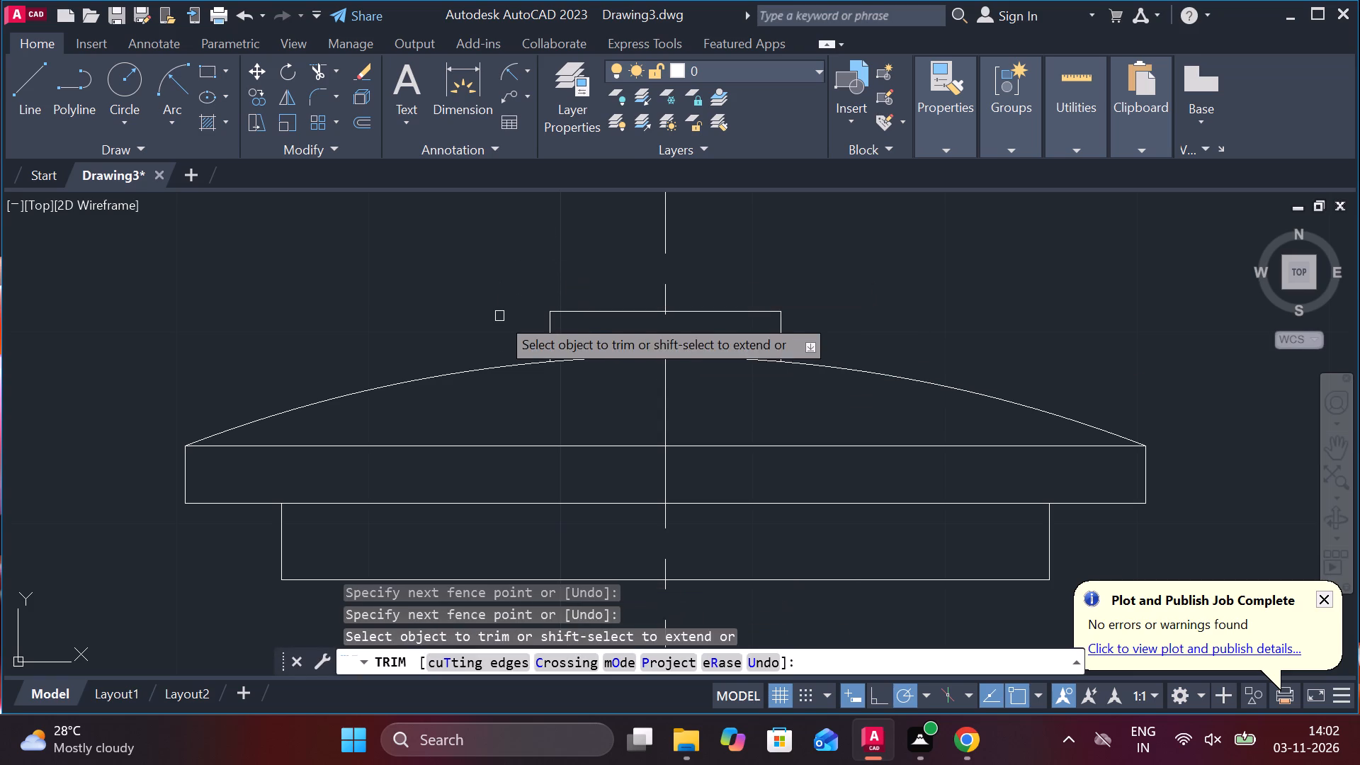
pyautogui.moveTo(480, 300); pyautogui.dragTo(501, 324, button='middle')
pyautogui.press('Escape')
pyautogui.scroll(-1, 544, 295)
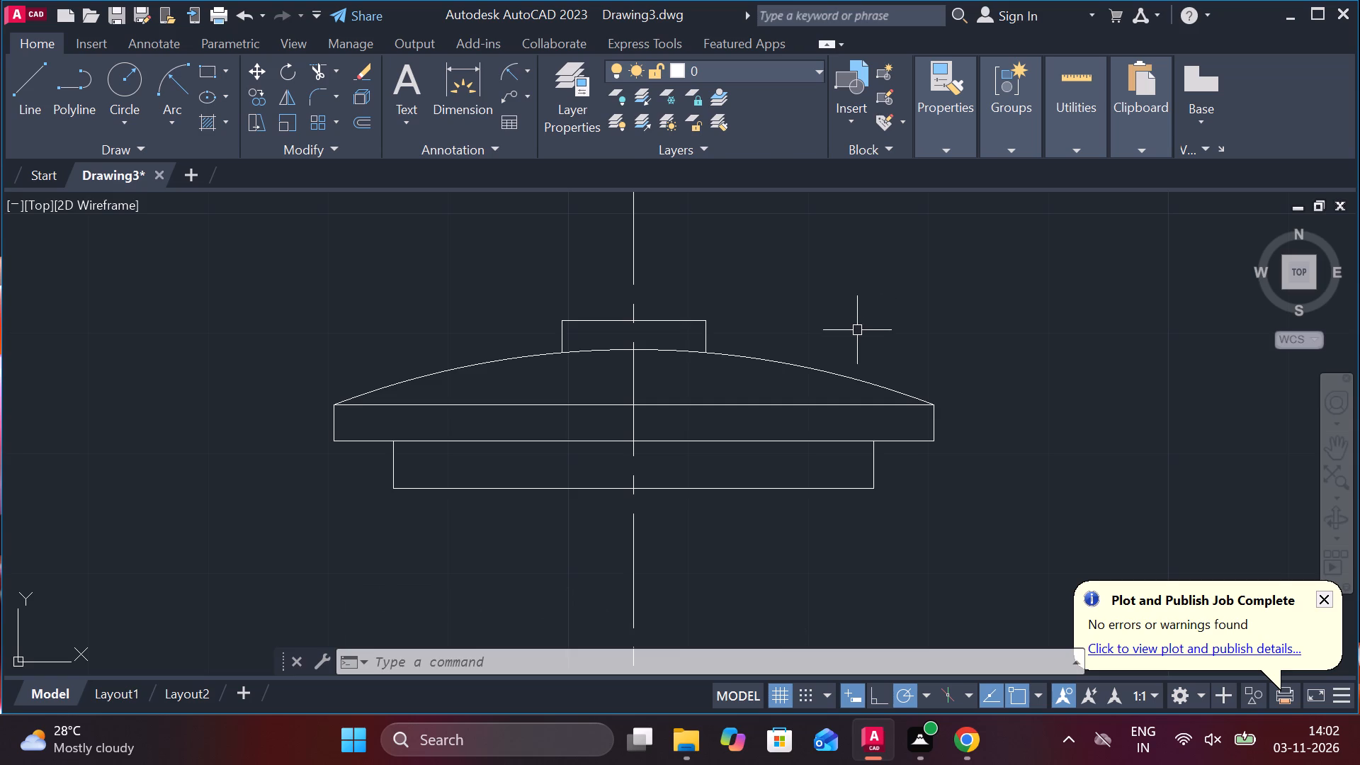
# Draw a 6-long vertical line upward from the 12-wide step's top edge, starting 3 right of the centreline.
pyautogui.moveTo(768, 368); pyautogui.dragTo(776, 357, button='middle')
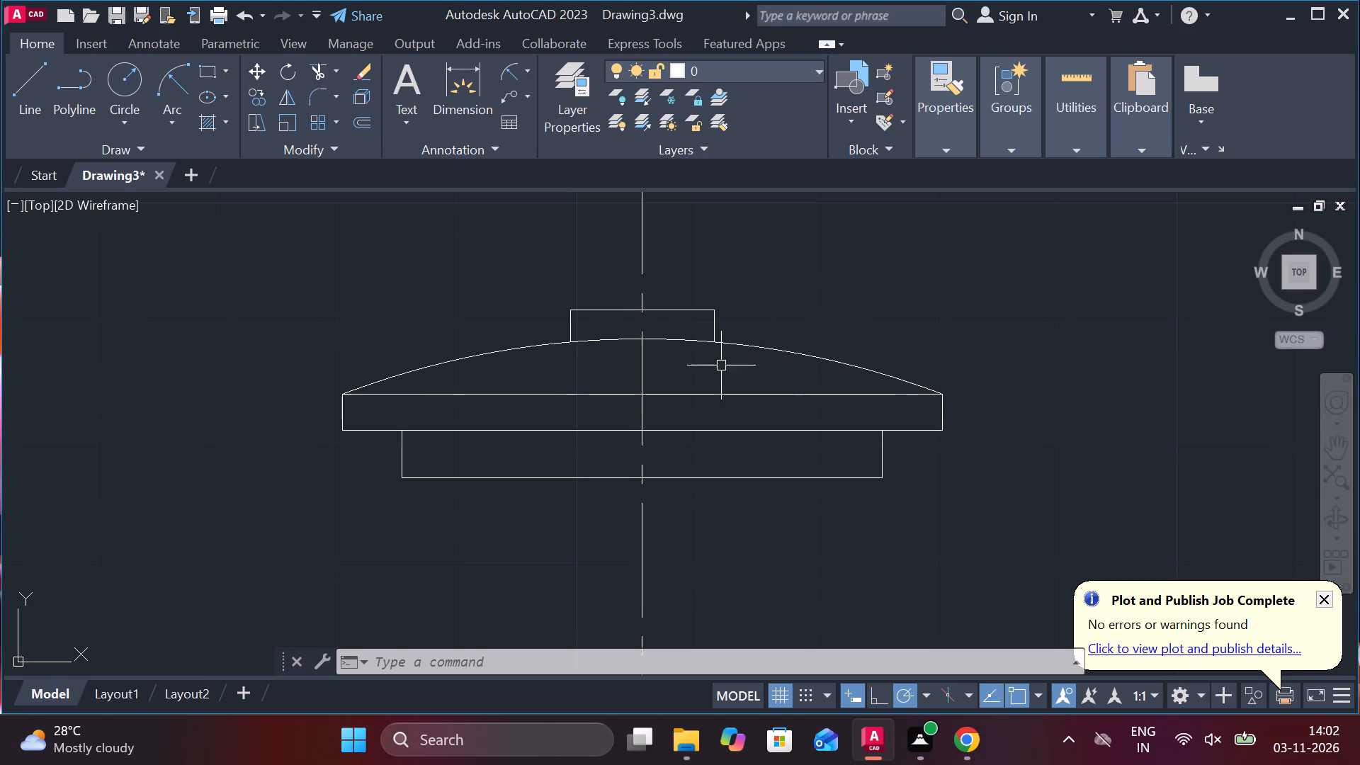
pyautogui.scroll(1, 659, 375)
pyautogui.moveTo(663, 377); pyautogui.dragTo(671, 378, button='middle')
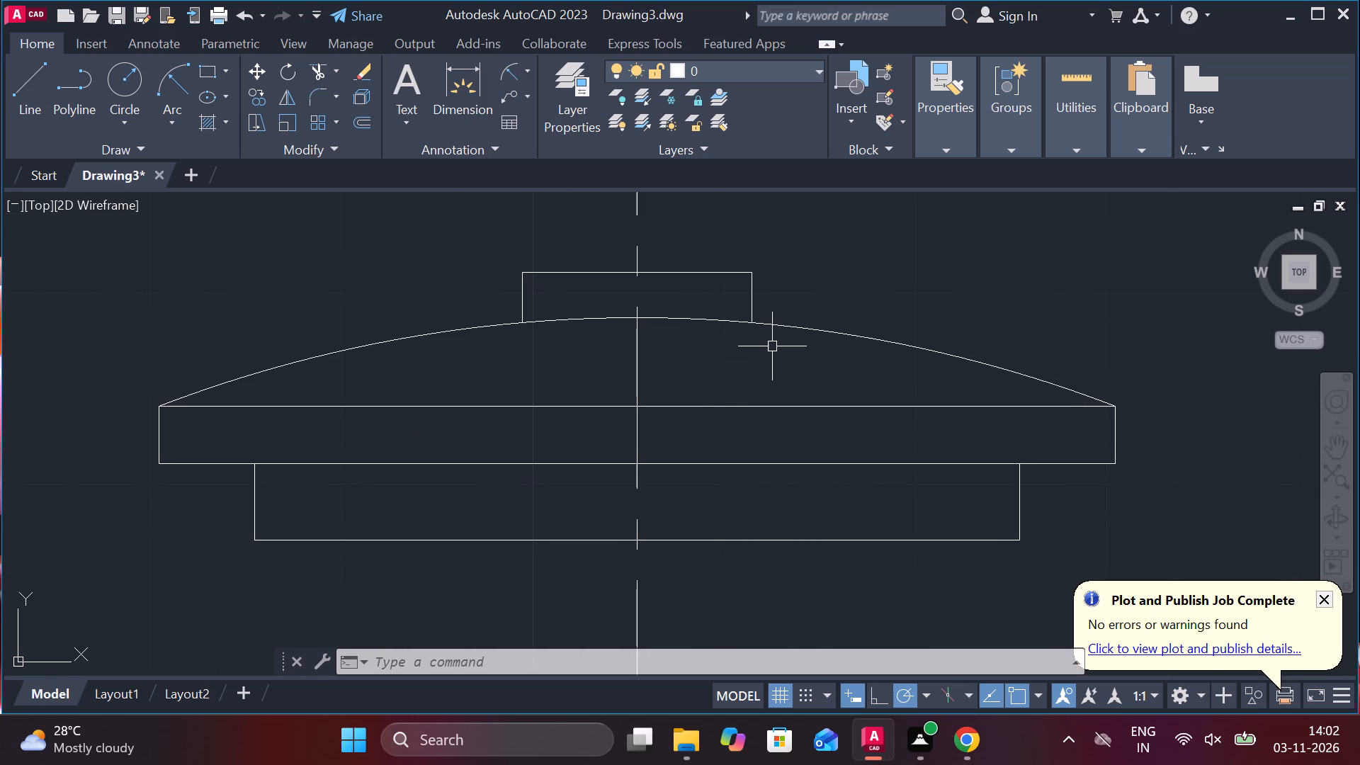
pyautogui.moveTo(728, 237); pyautogui.dragTo(737, 322, button='middle')
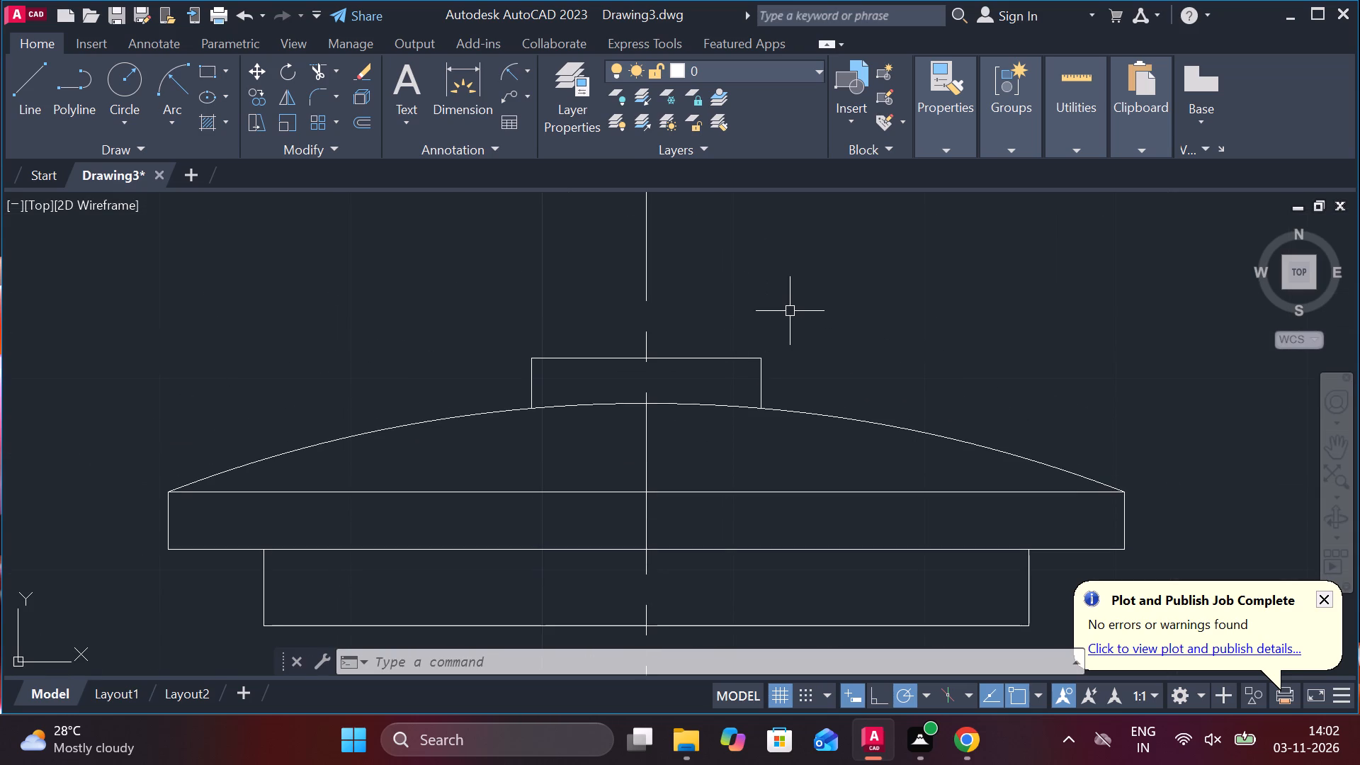
pyautogui.click(698, 361)
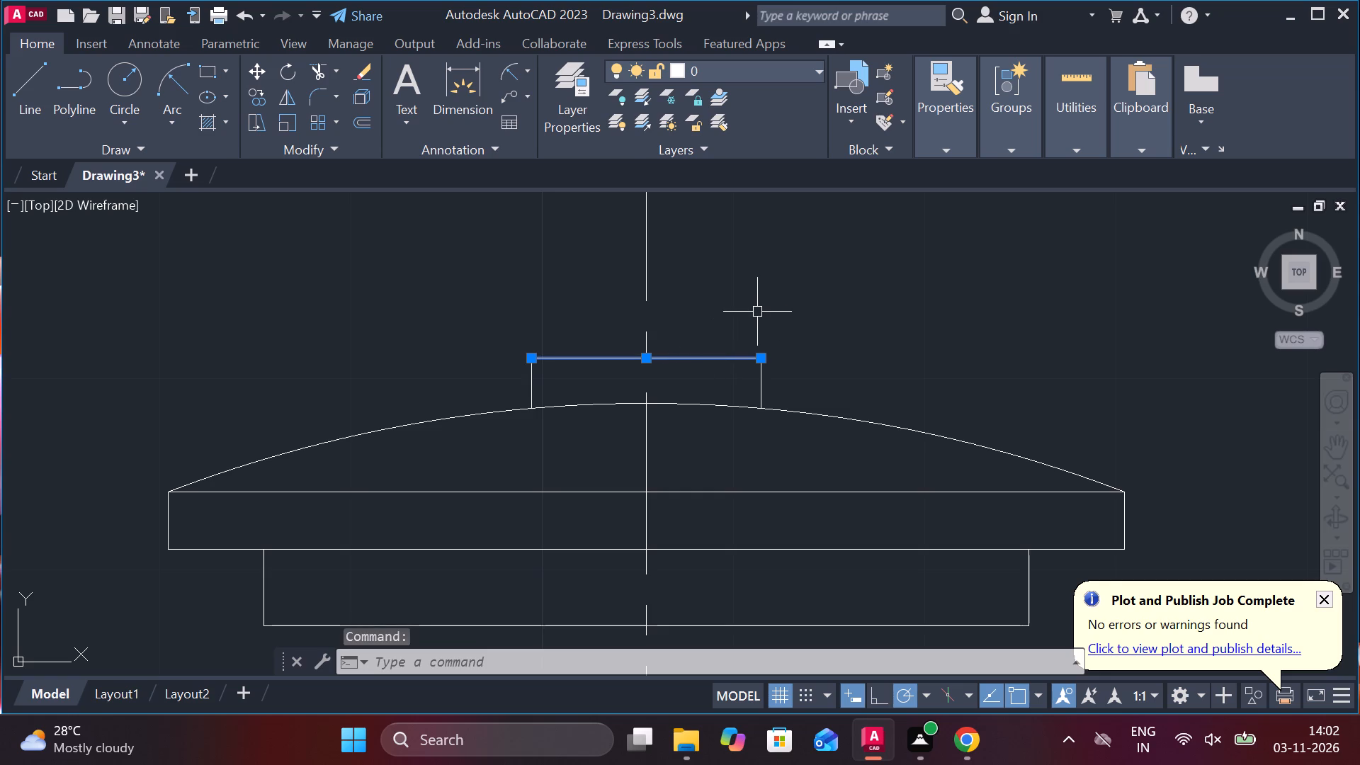
pyautogui.press('Escape')
pyautogui.press('l')
pyautogui.press('Return')
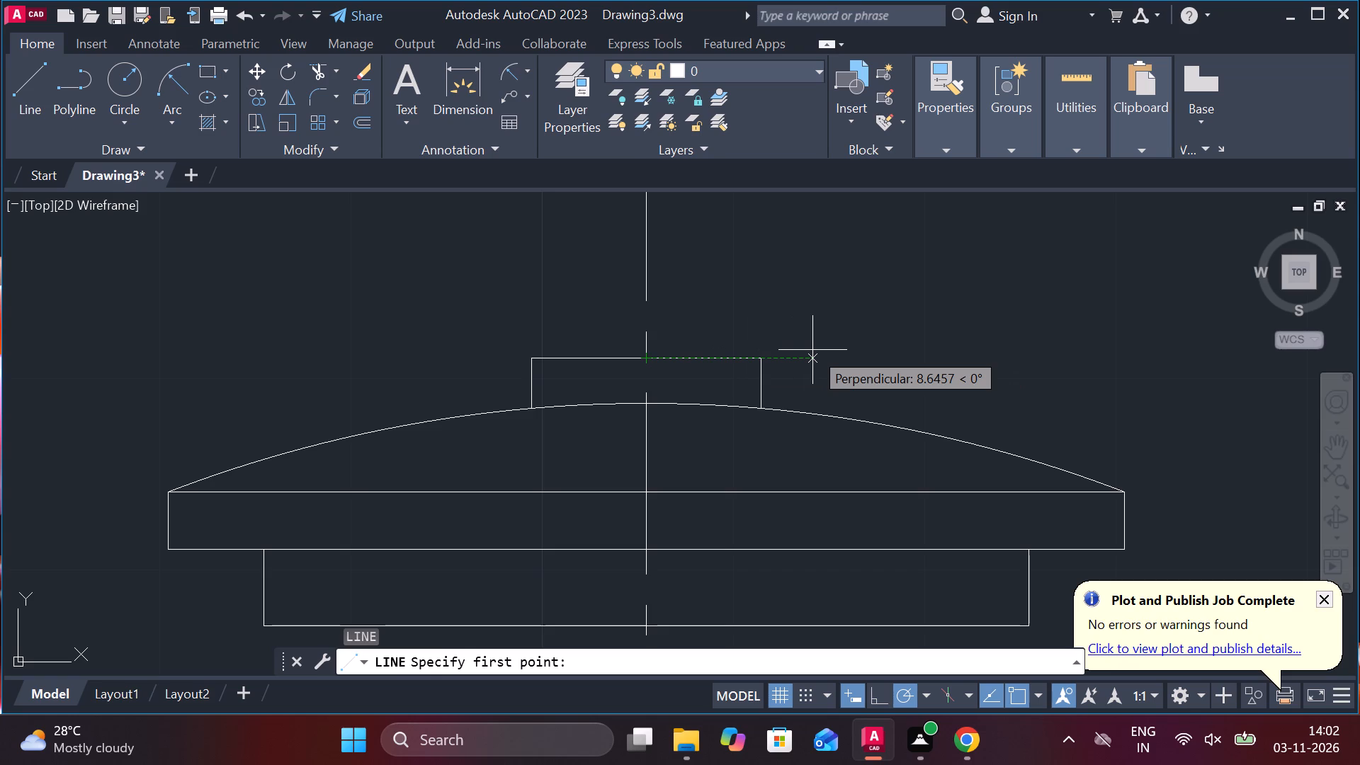
pyautogui.write('3')
pyautogui.press('space')
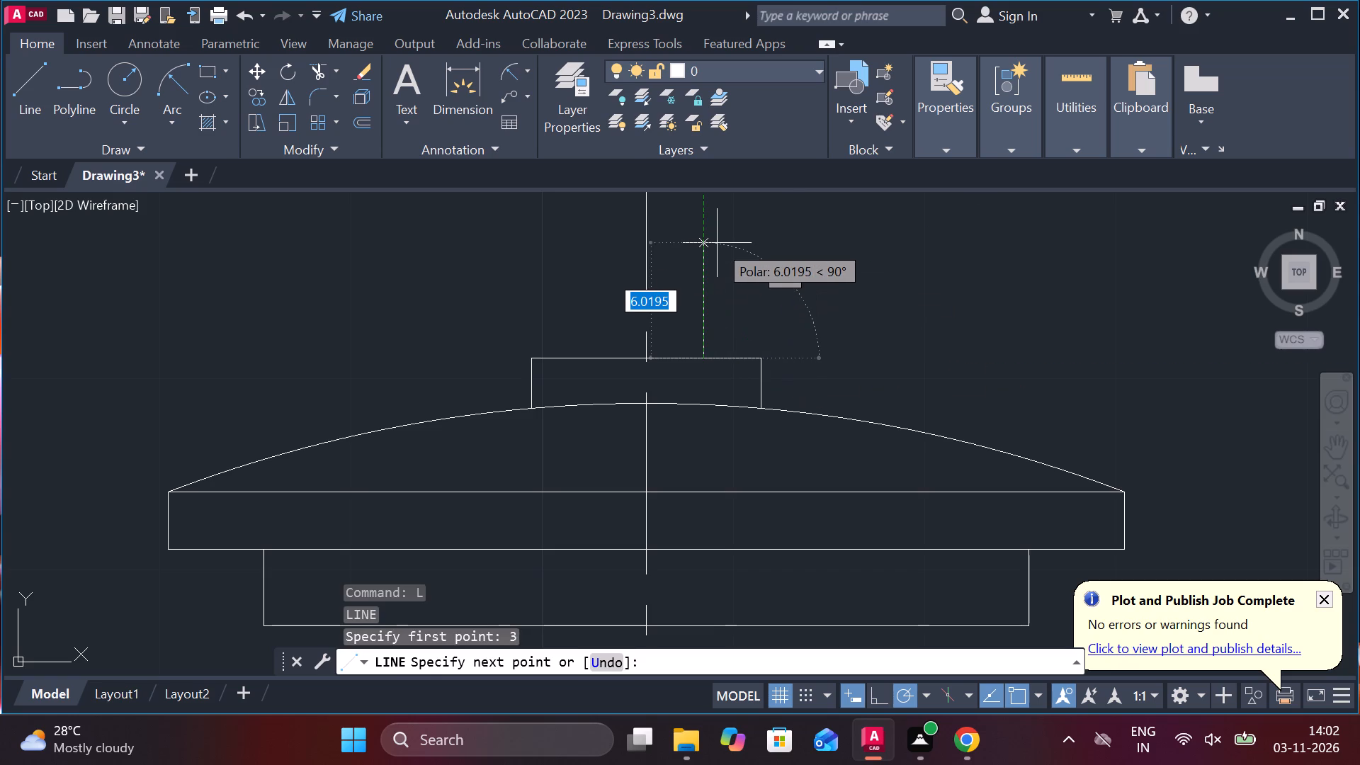
pyautogui.press('6')
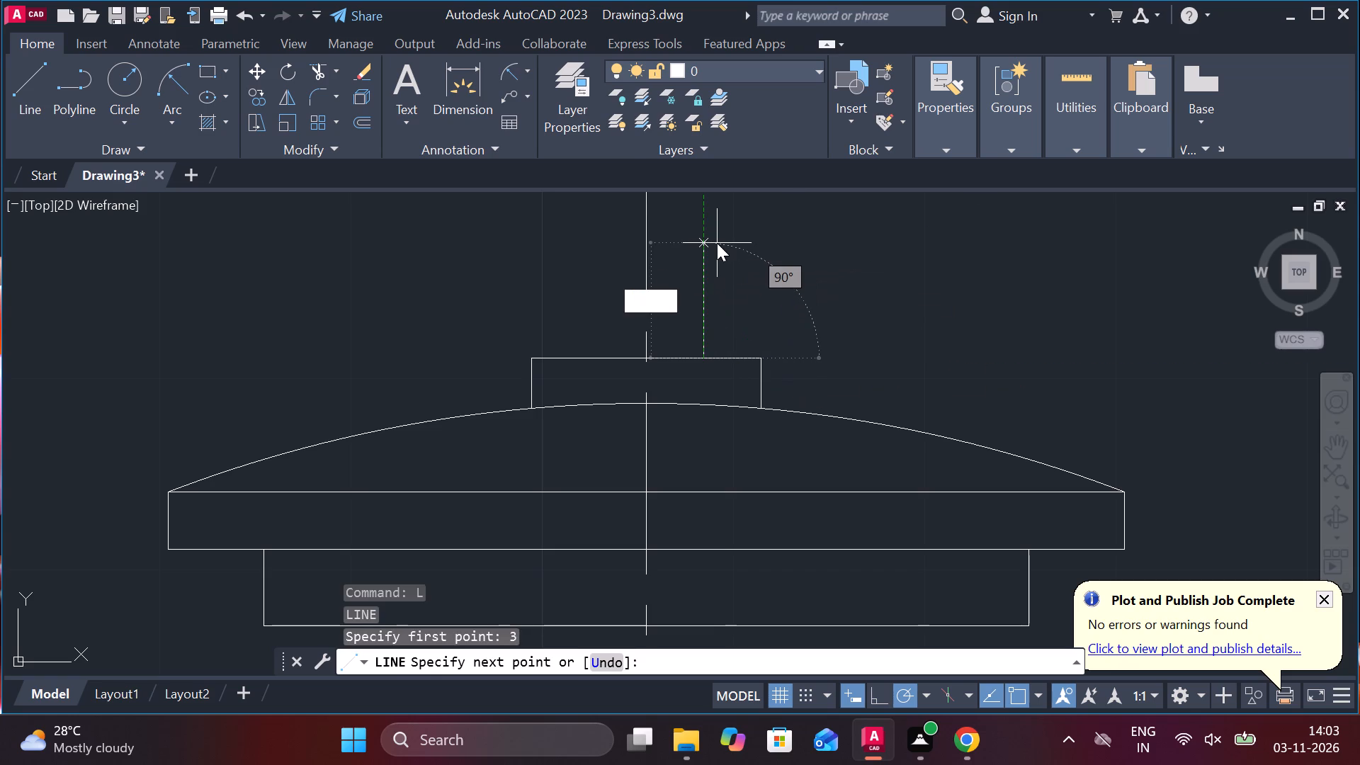
pyautogui.press('space')
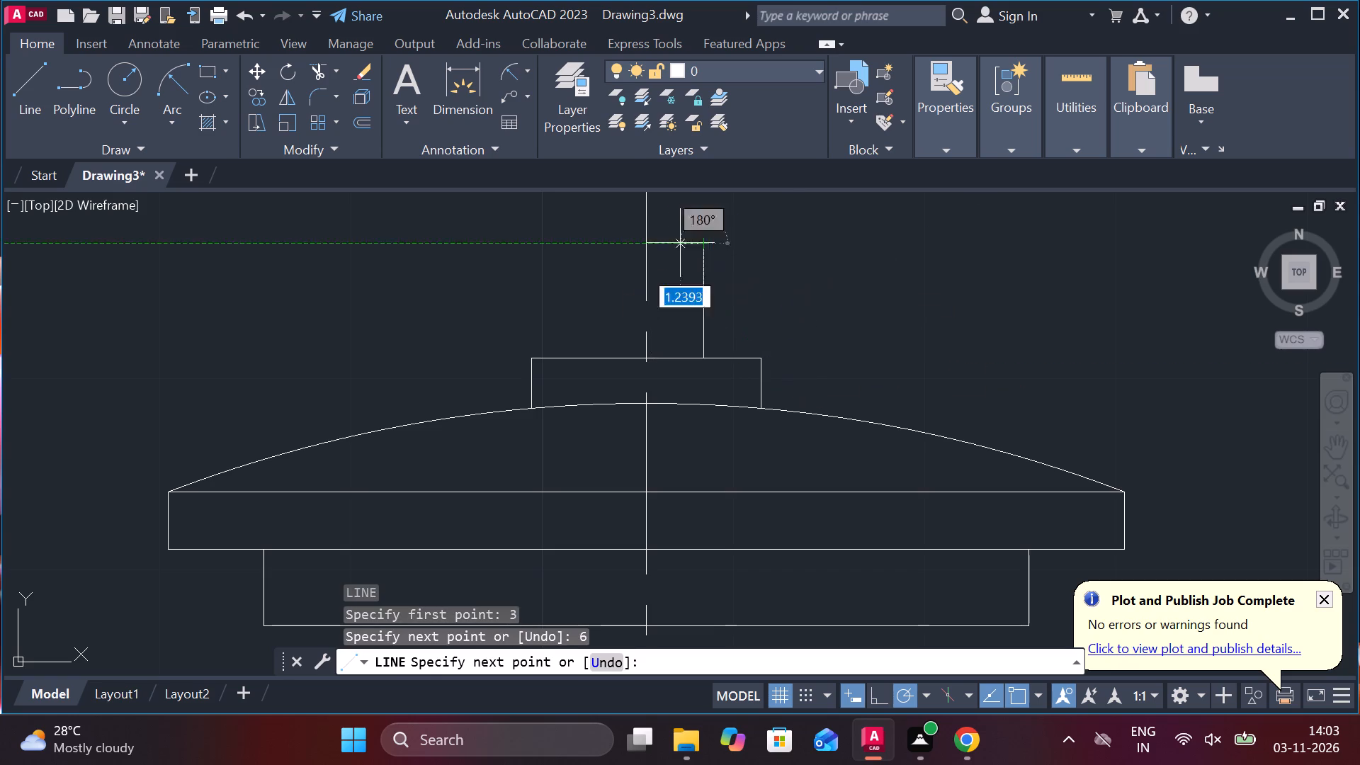
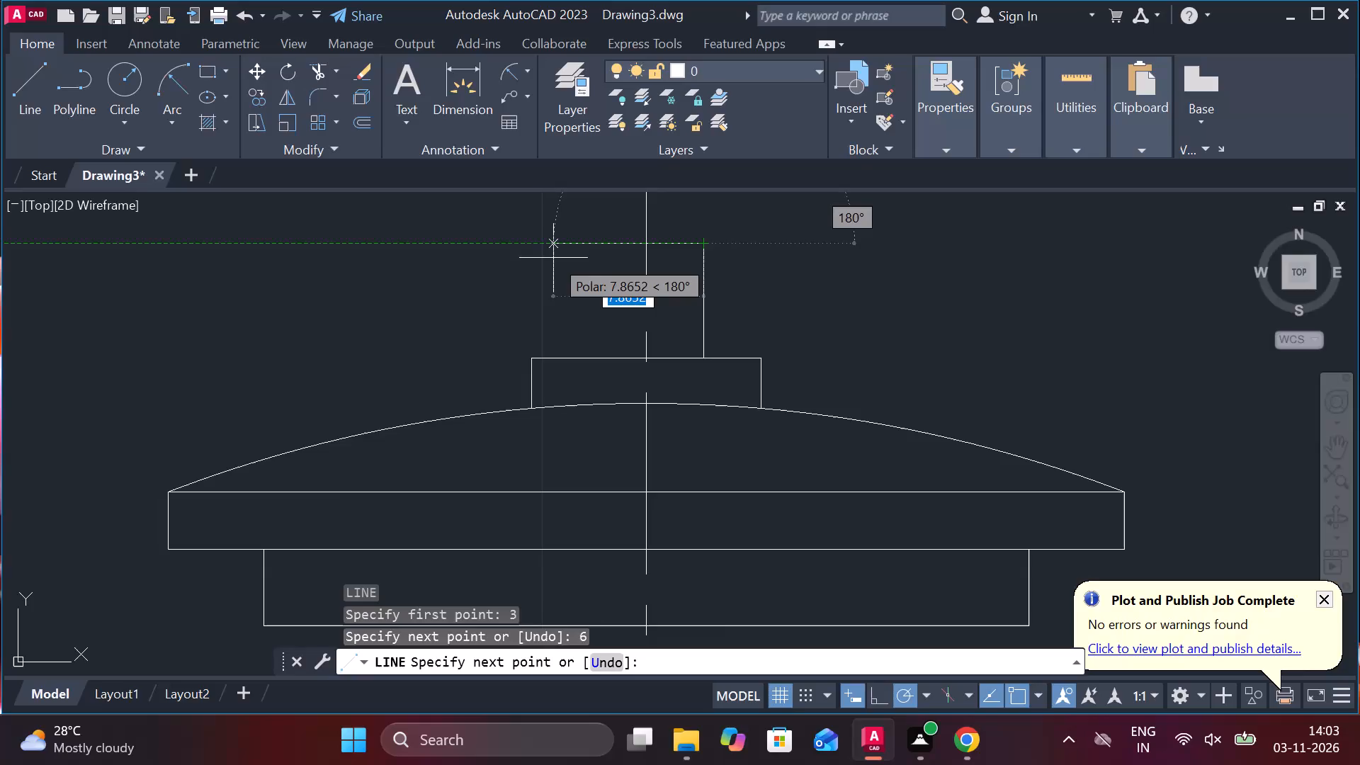
# Complete the knob outline above the lid's collar with a 6-unit top edge and a vertical side down to the collar.
pyautogui.write('6')
pyautogui.press('space')
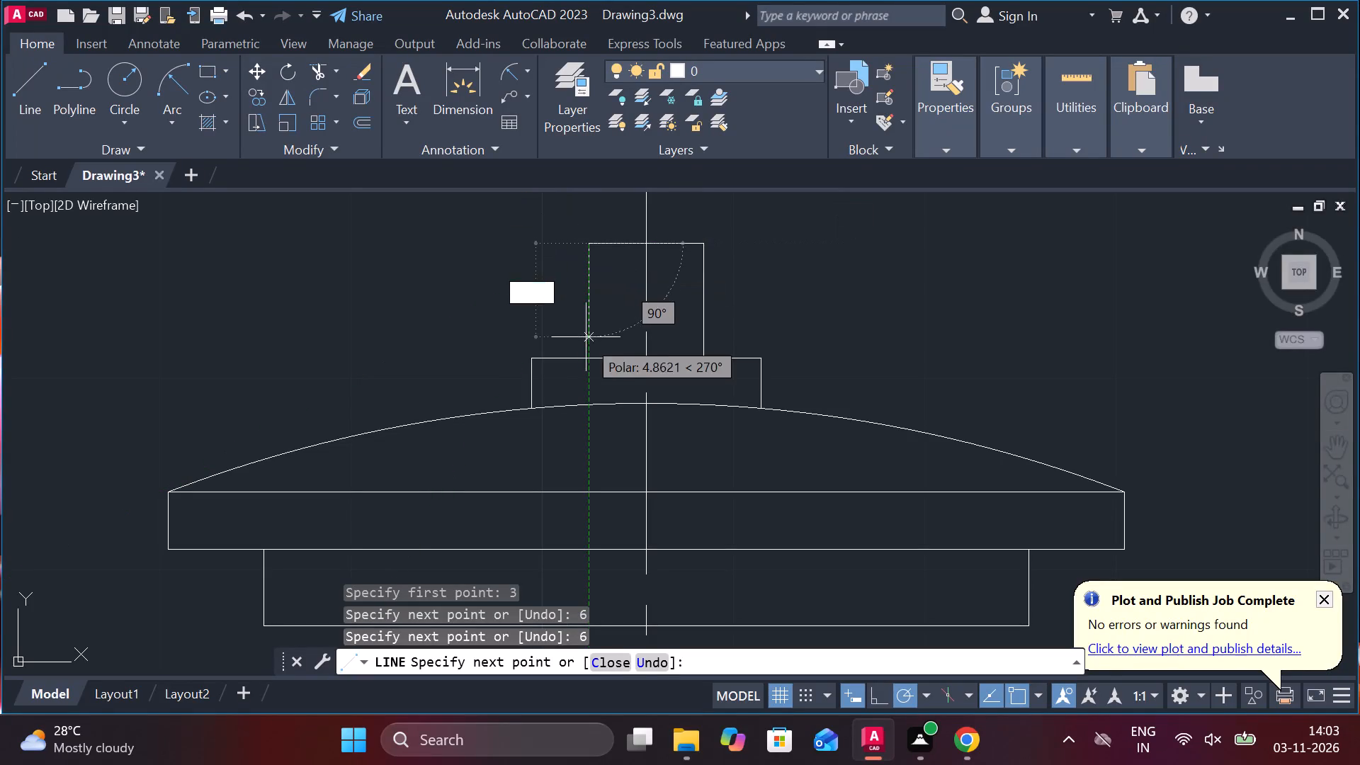
pyautogui.click(586, 353)
pyautogui.press('Escape')
# Draw a circle inside the knob outline tangent to its two vertical sides and top edge.
pyautogui.moveTo(648, 283); pyautogui.dragTo(640, 353, button='middle')
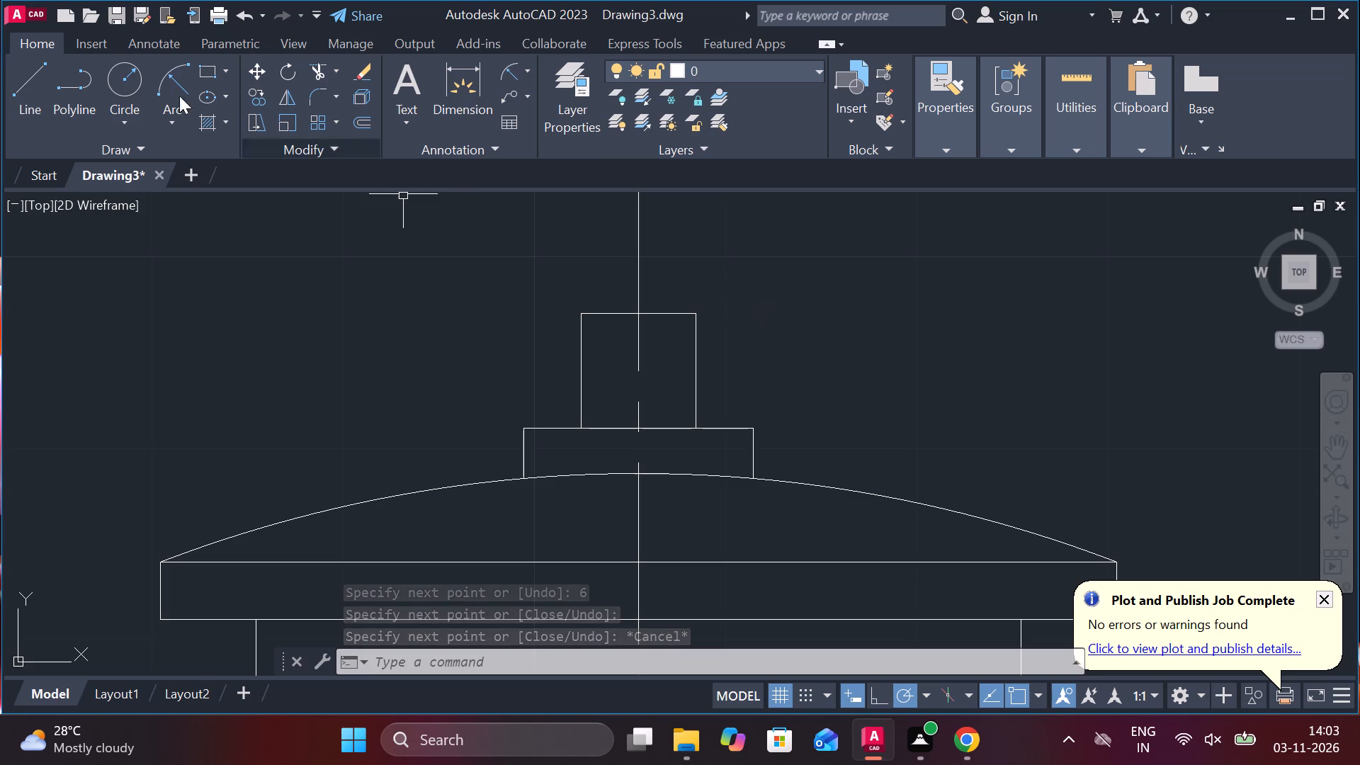
pyautogui.click(131, 123)
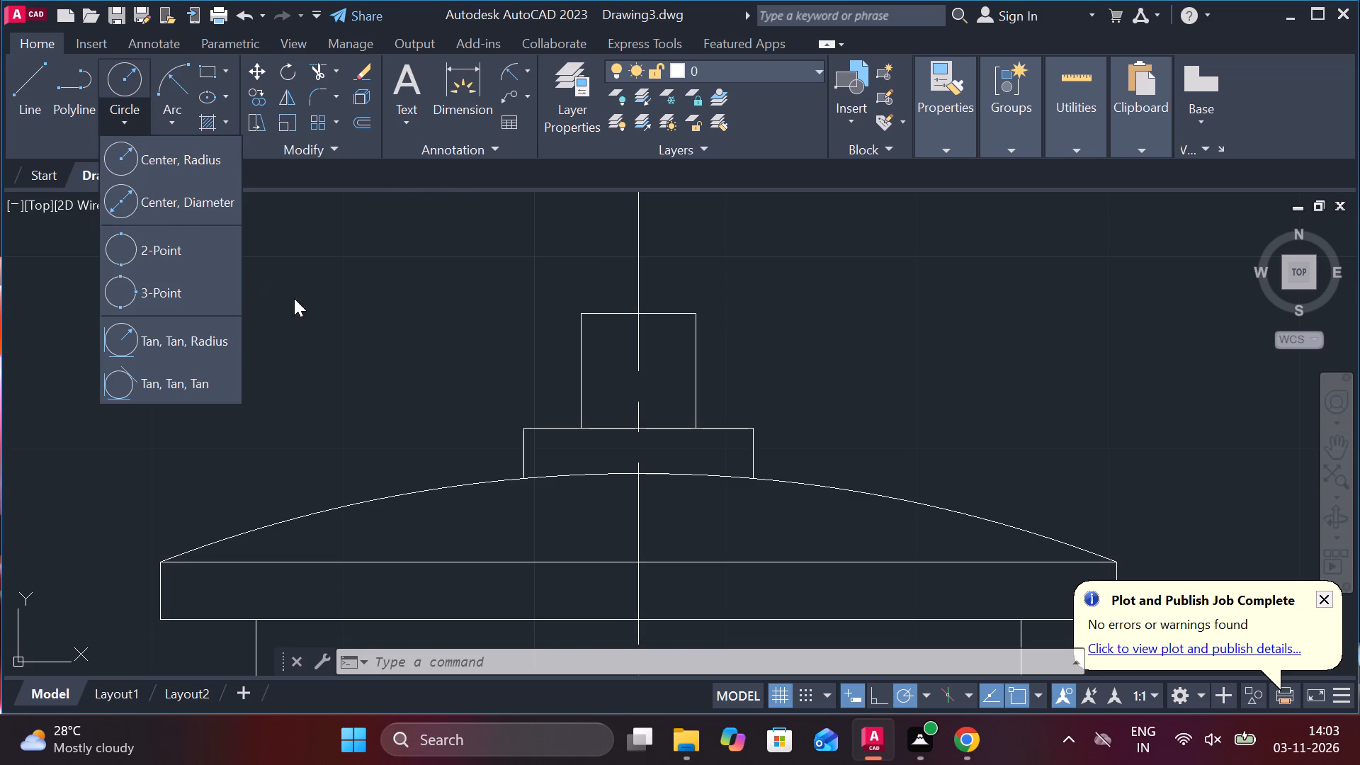
pyautogui.click(207, 374)
pyautogui.click(592, 351)
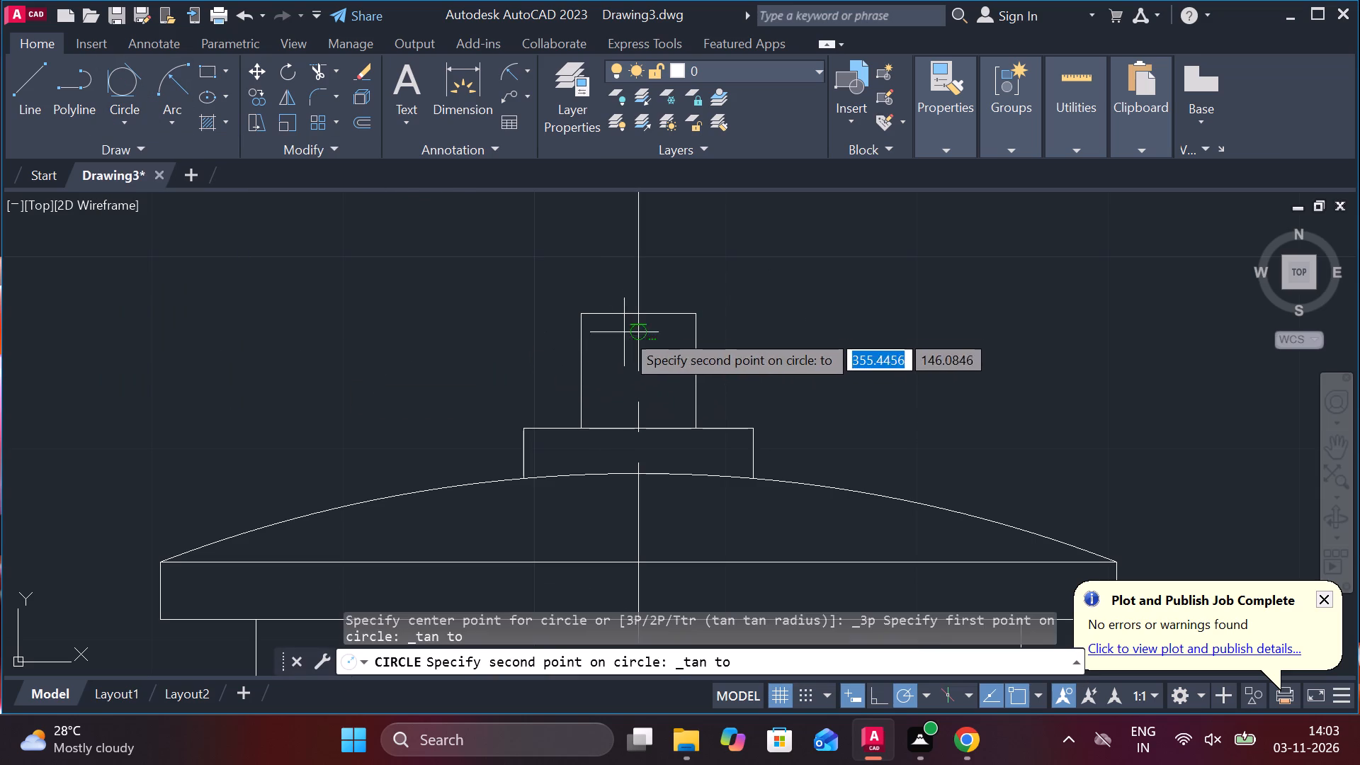
pyautogui.click(625, 323)
pyautogui.click(687, 344)
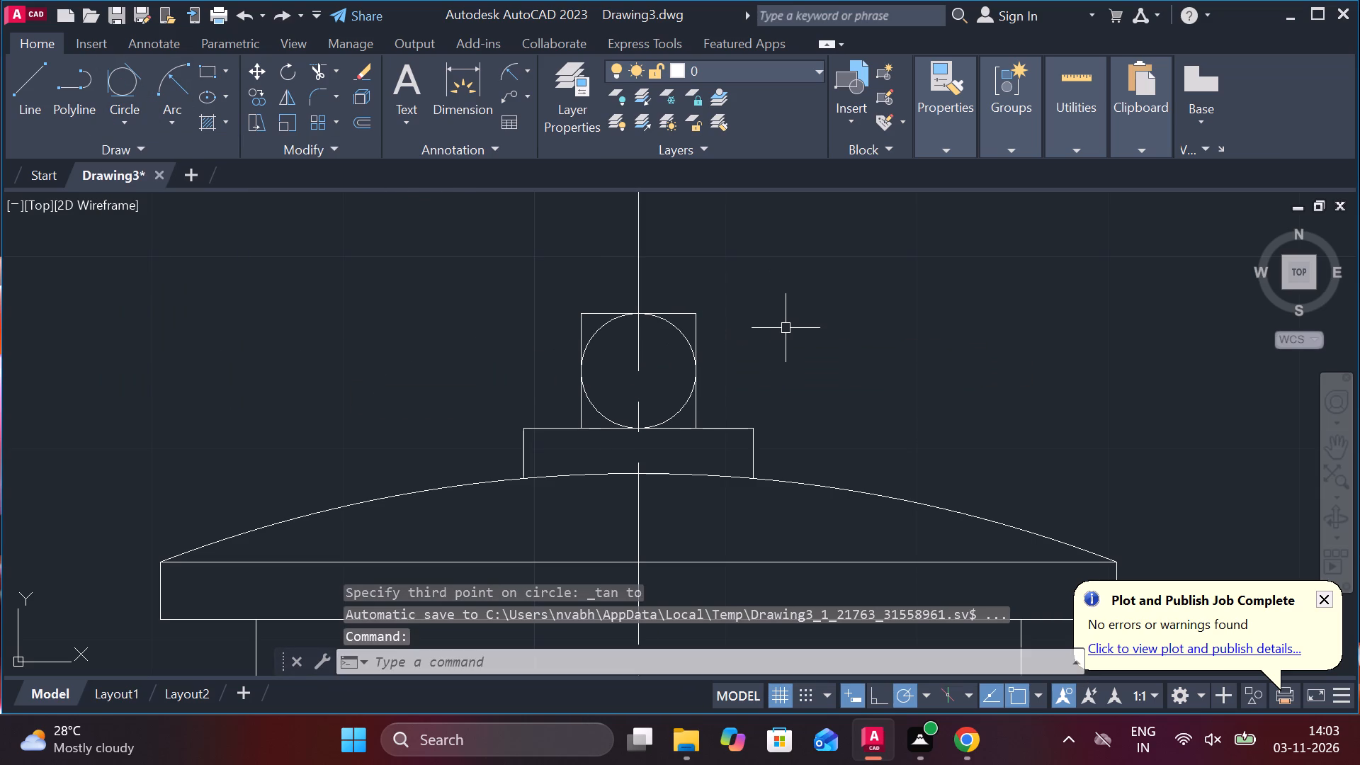
# Trim the square top corners and the lower half of the circle to leave a round-topped knob.
pyautogui.write('TR')
pyautogui.press('space')
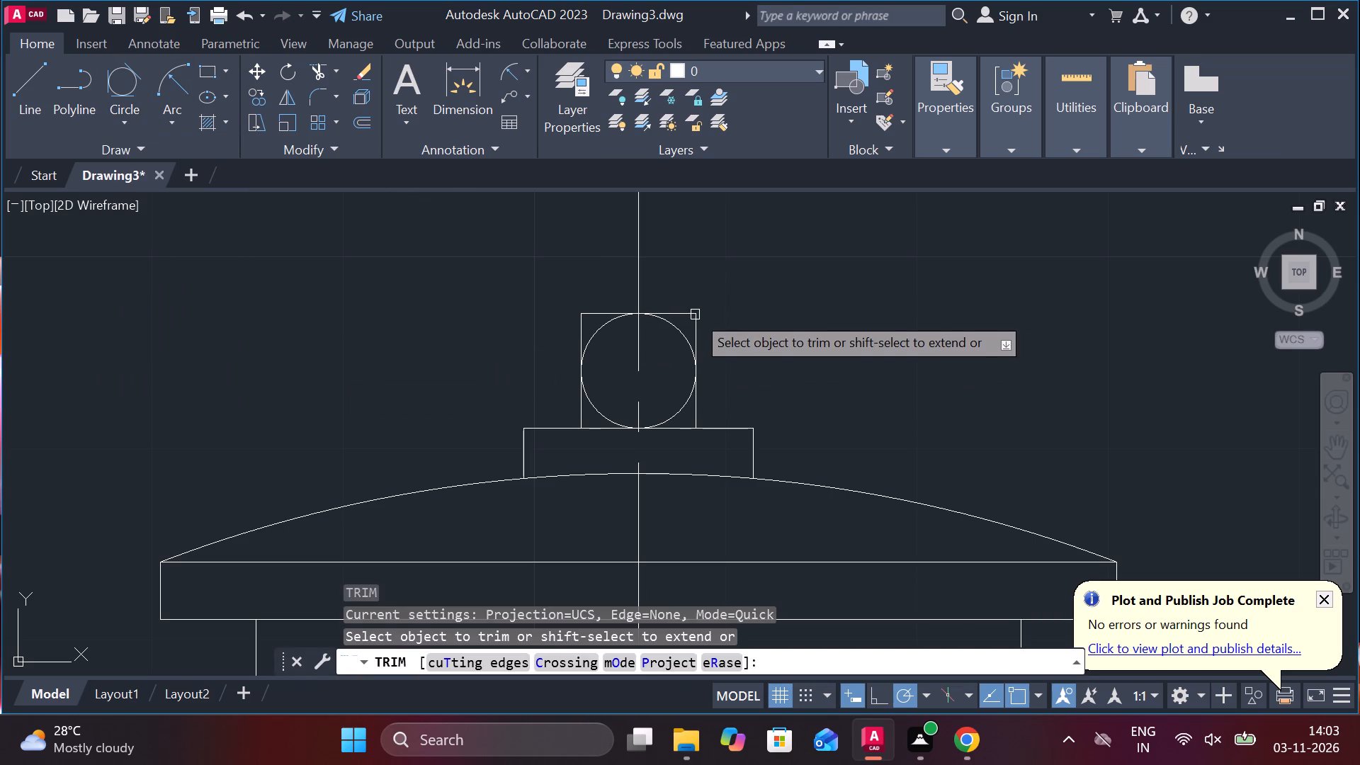
pyautogui.click(695, 313)
pyautogui.click(611, 312)
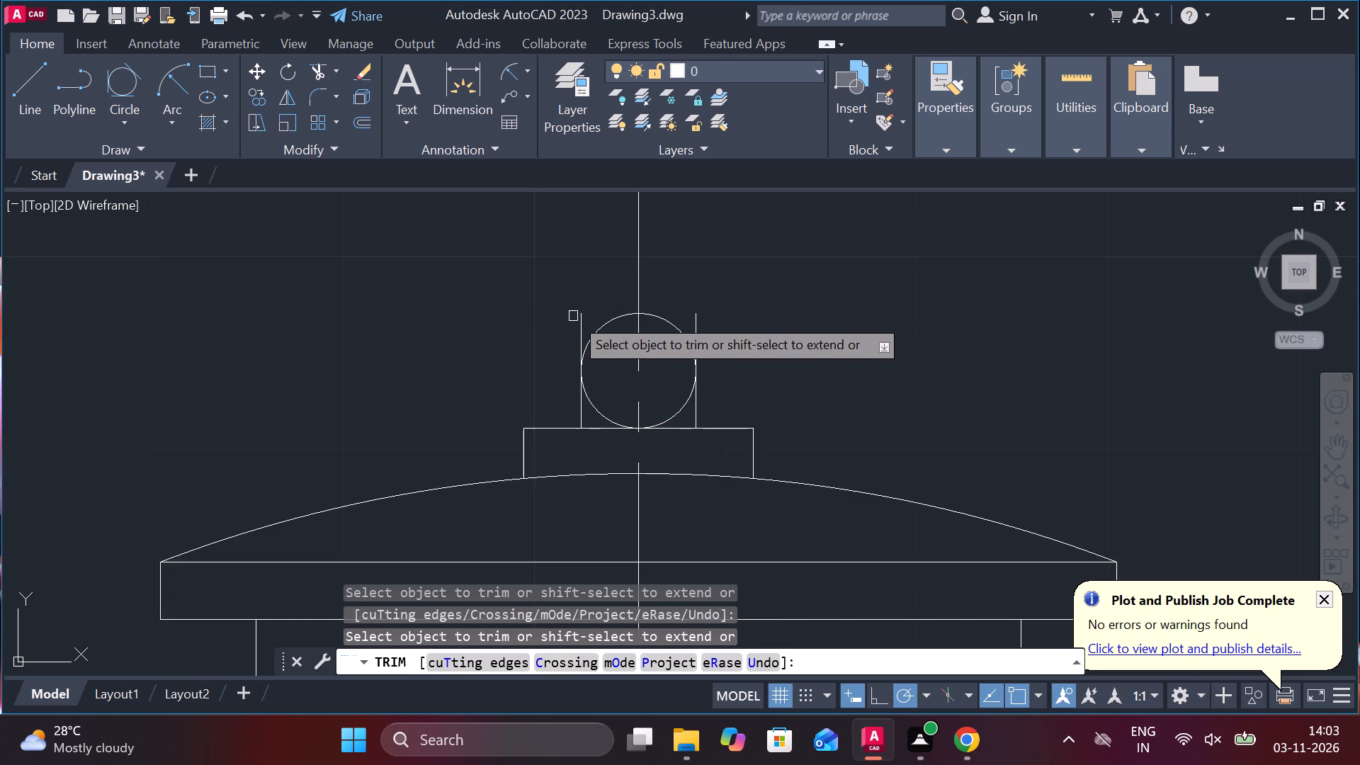
pyautogui.click(573, 316)
pyautogui.click(582, 322)
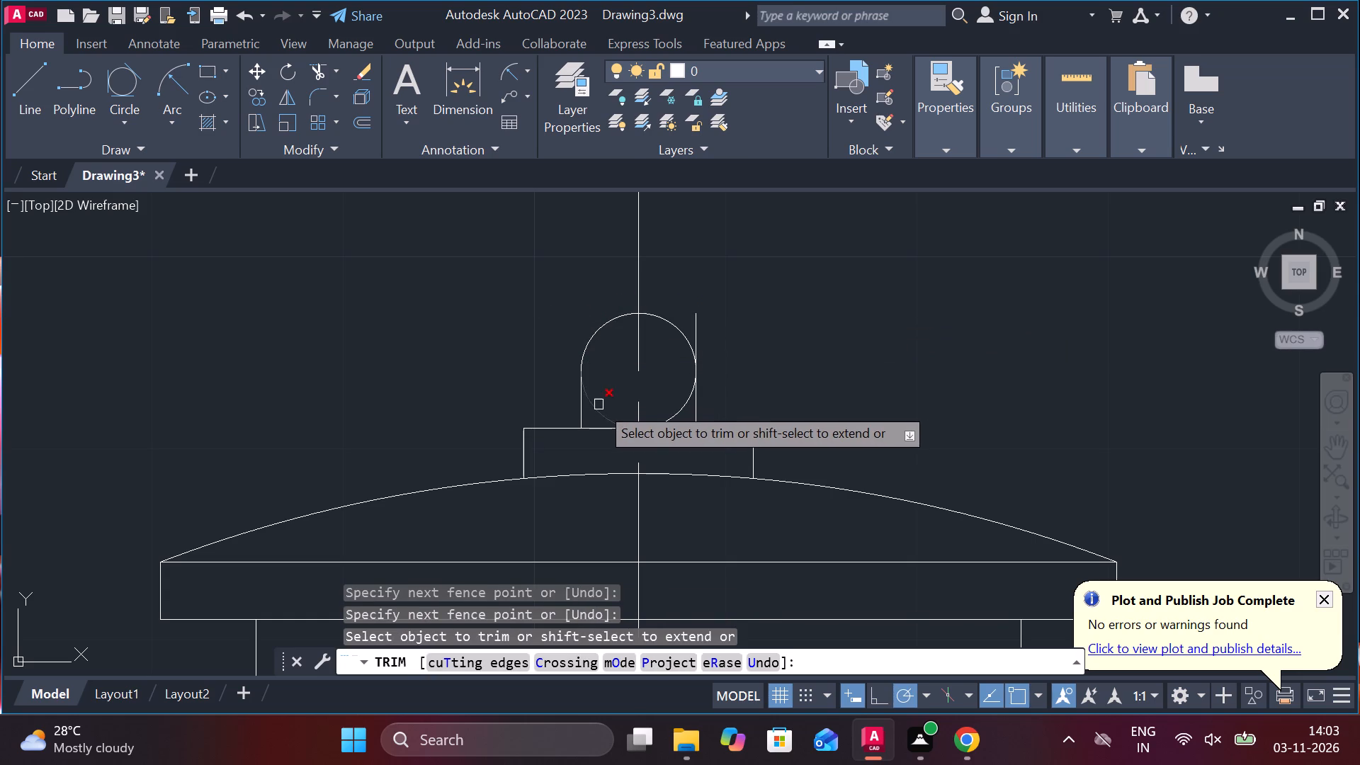
pyautogui.click(599, 404)
pyautogui.click(683, 409)
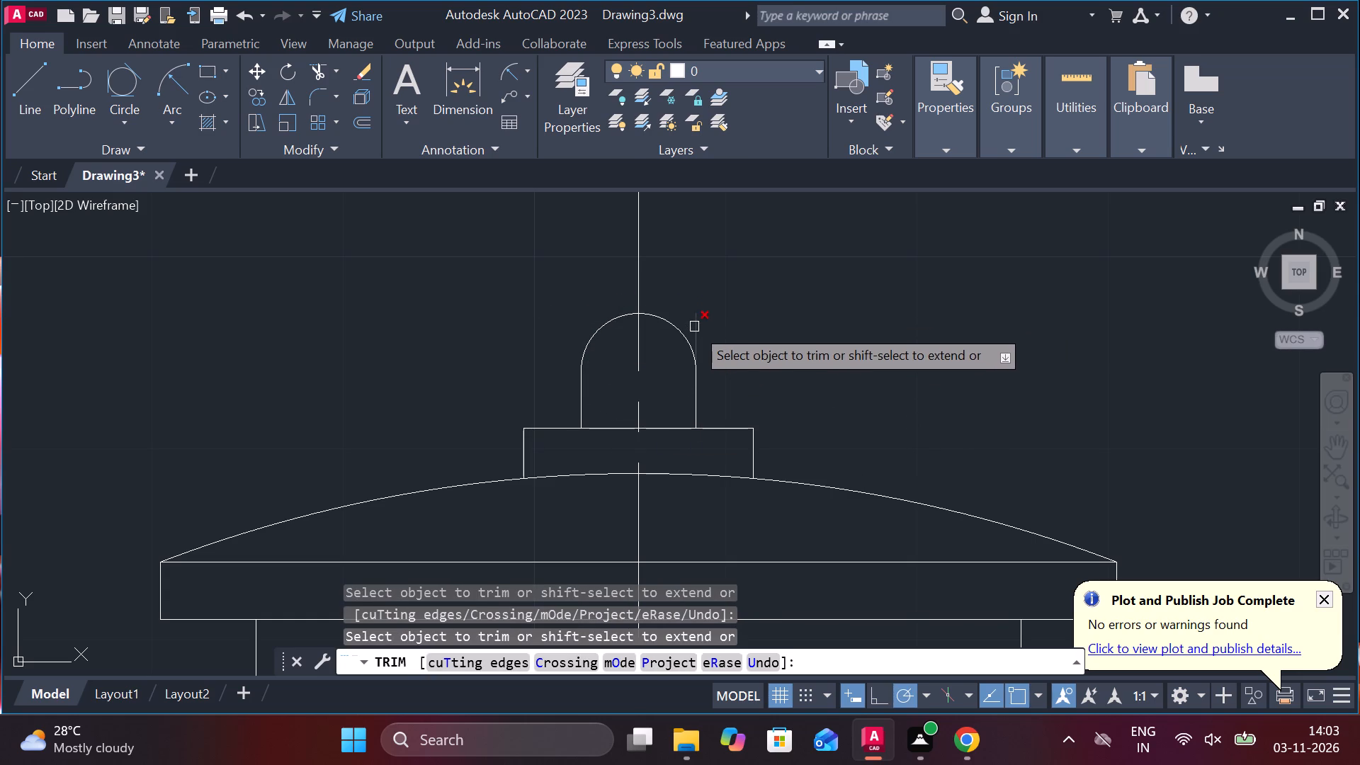
pyautogui.click(694, 327)
pyautogui.scroll(-3, 851, 294)
pyautogui.press('Escape')
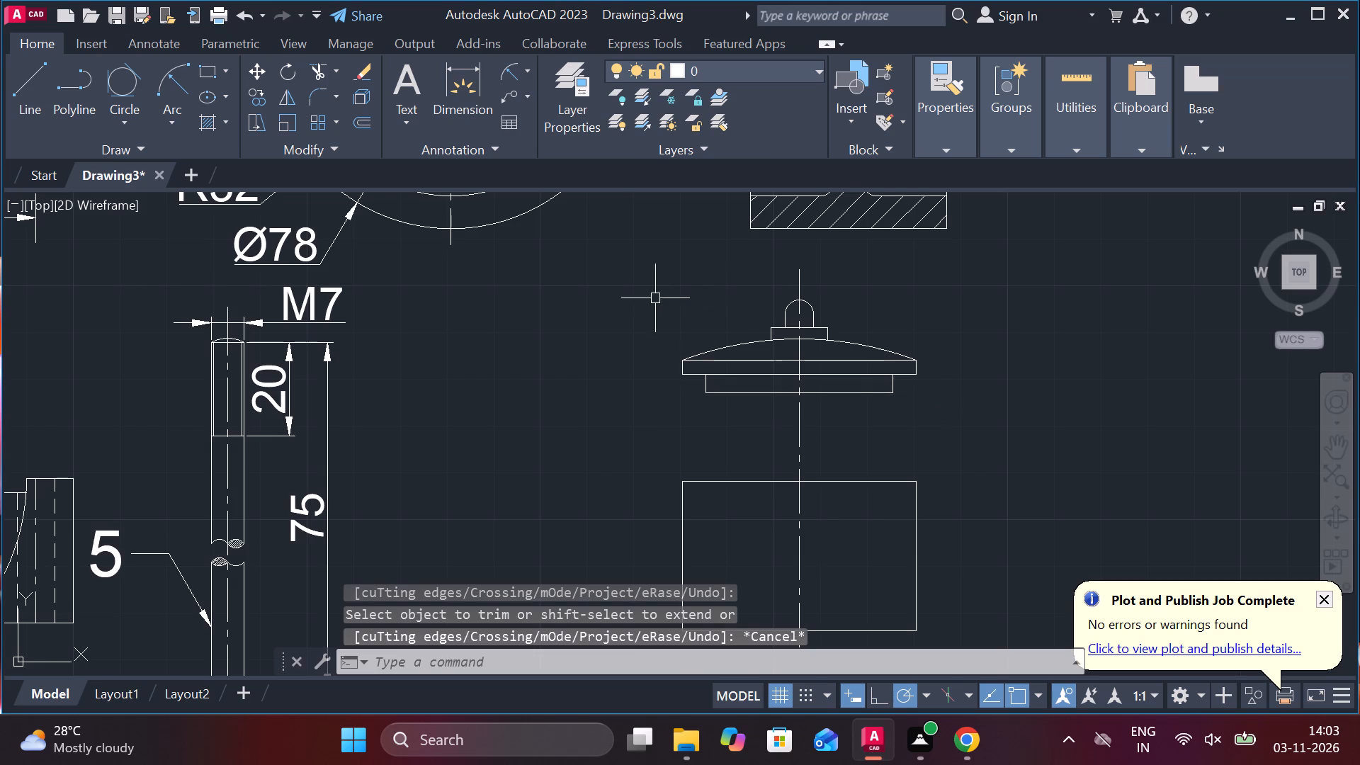
# Copy the whole lid view to the empty space above the circular disc view in the undimensioned group of parts.
pyautogui.click(675, 287)
pyautogui.press('Escape')
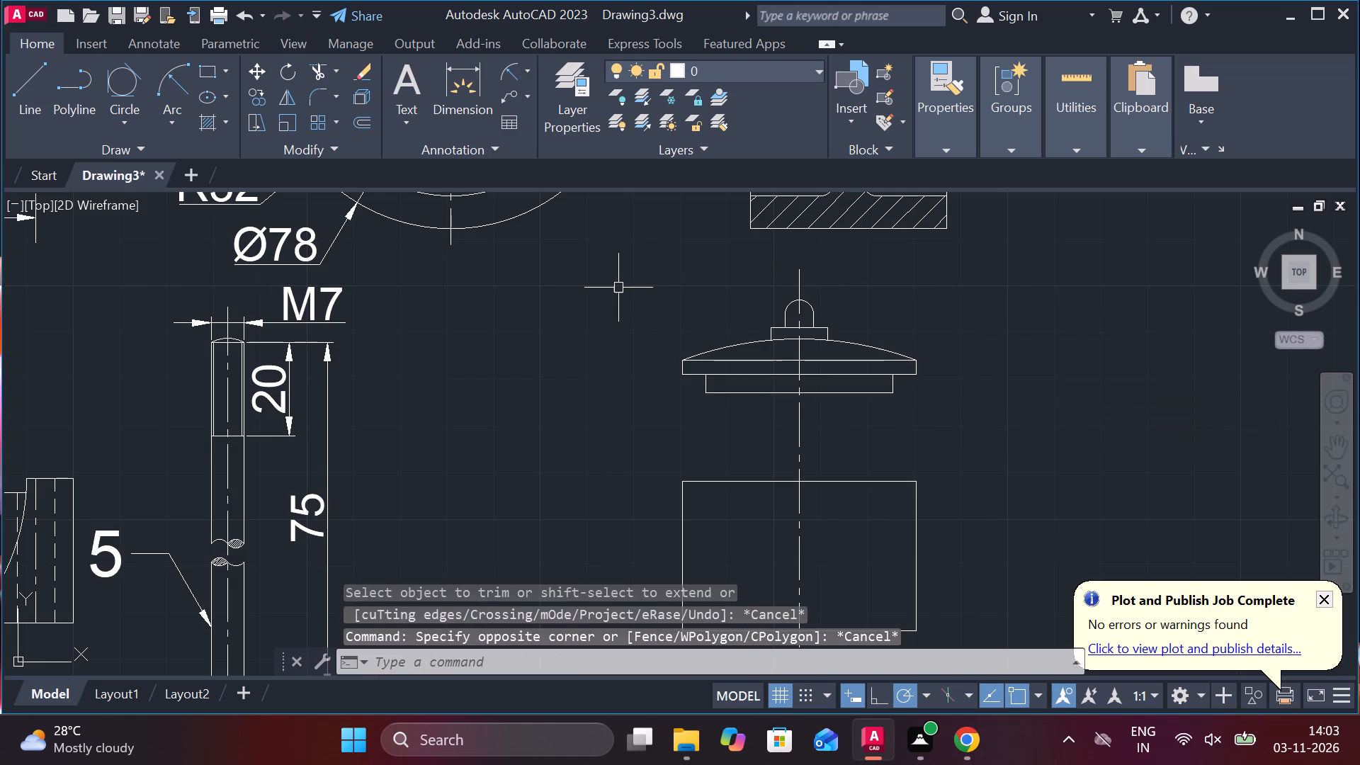
pyautogui.click(618, 287)
pyautogui.click(988, 405)
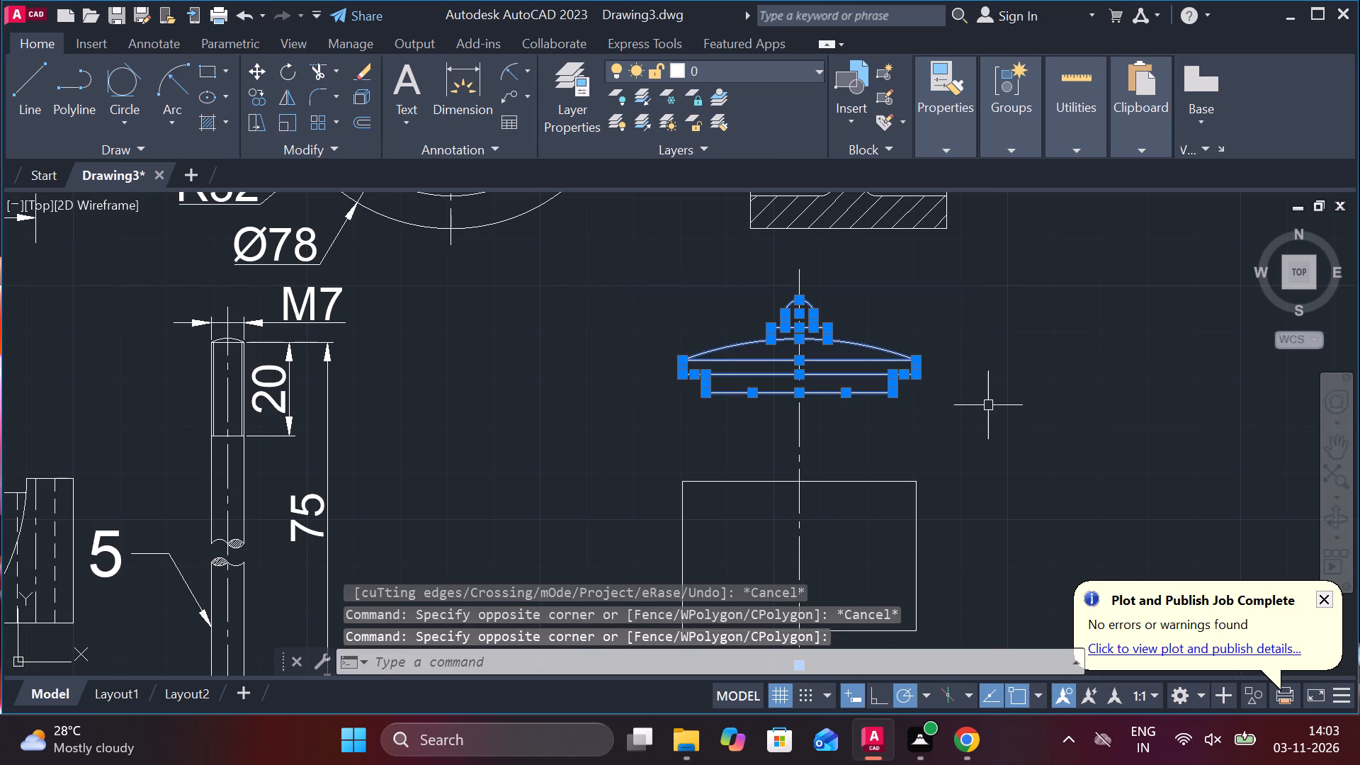
pyautogui.write('CO')
pyautogui.press('Return')
pyautogui.click(992, 380)
pyautogui.scroll(-2, 1016, 375)
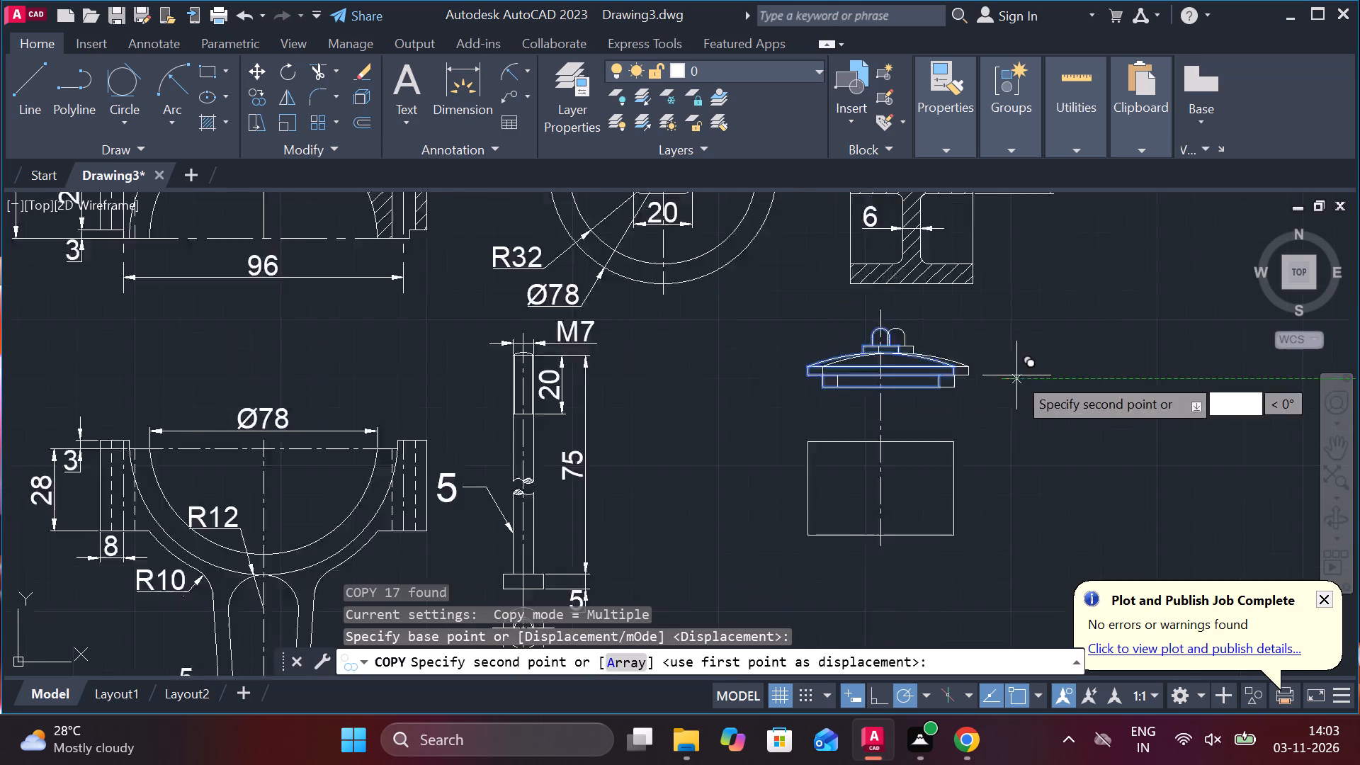
pyautogui.moveTo(1012, 466); pyautogui.dragTo(1271, 451, button='middle')
pyautogui.scroll(-1, 900, 361)
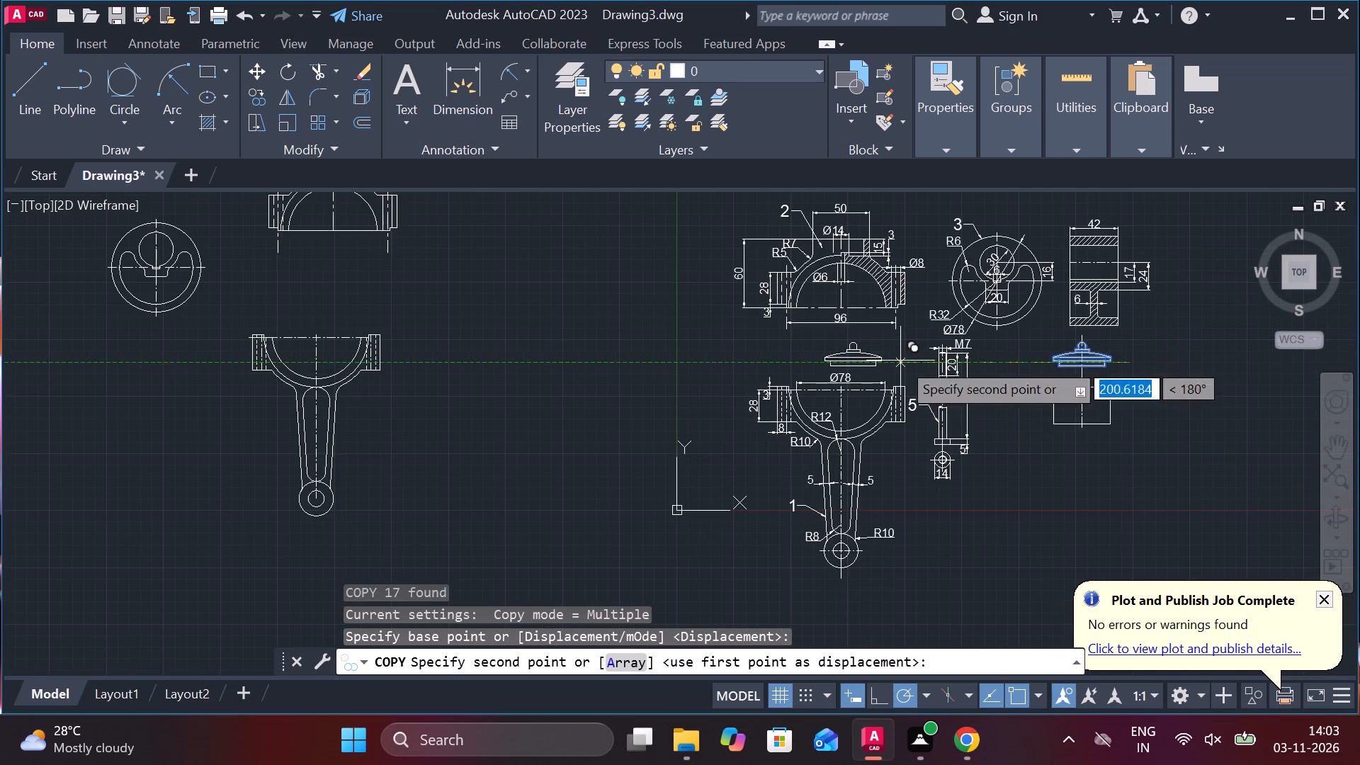
pyautogui.moveTo(588, 327); pyautogui.dragTo(681, 417, button='middle')
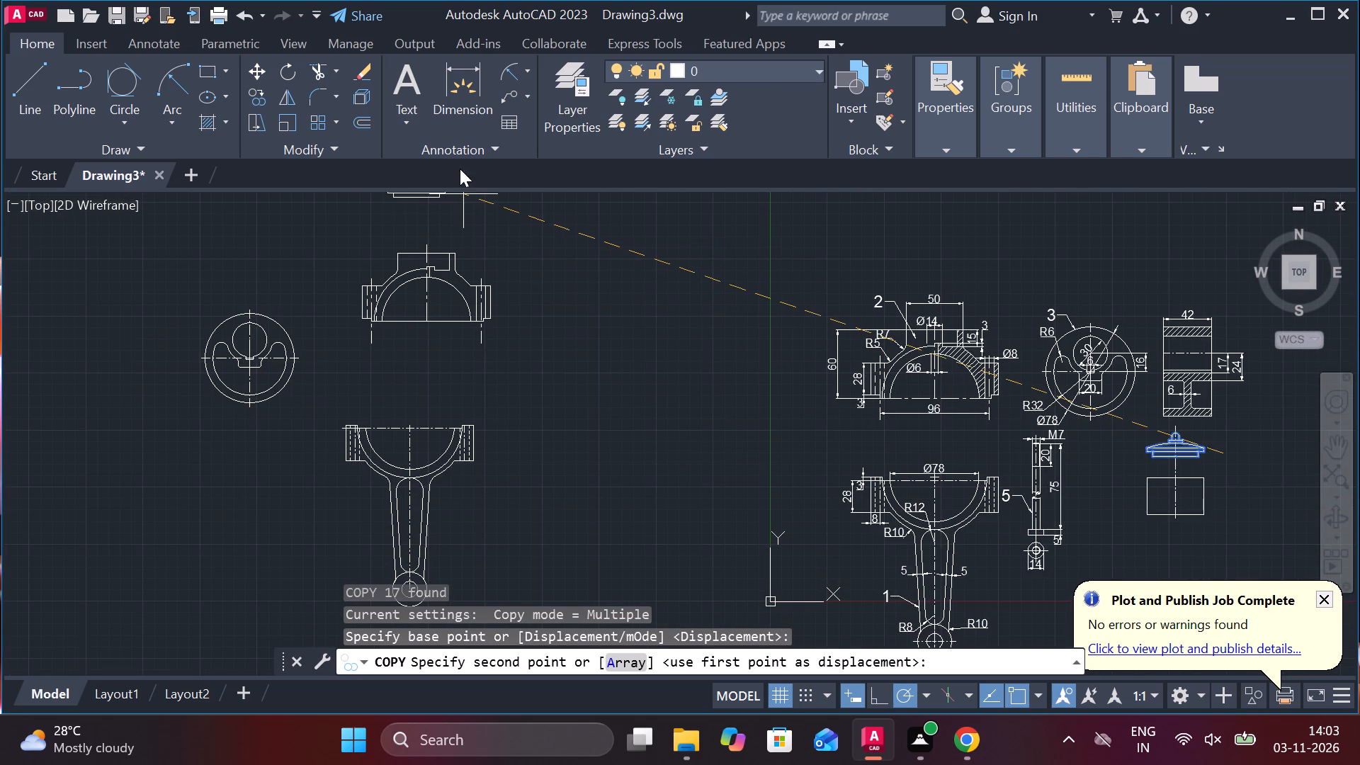
pyautogui.scroll(4, 377, 170)
pyautogui.scroll(2, 407, 255)
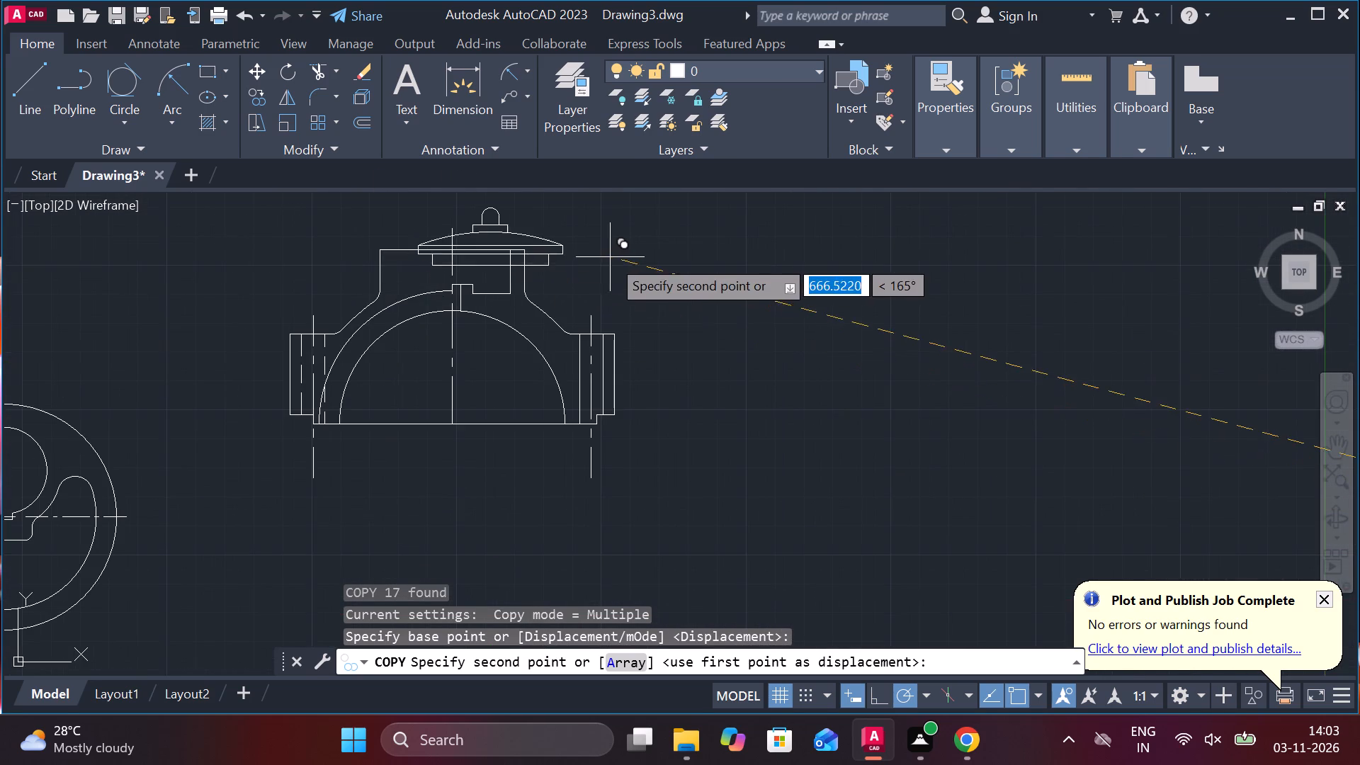
pyautogui.scroll(3, 579, 257)
pyautogui.moveTo(583, 257); pyautogui.dragTo(902, 308, button='middle')
pyautogui.scroll(-1, 878, 314)
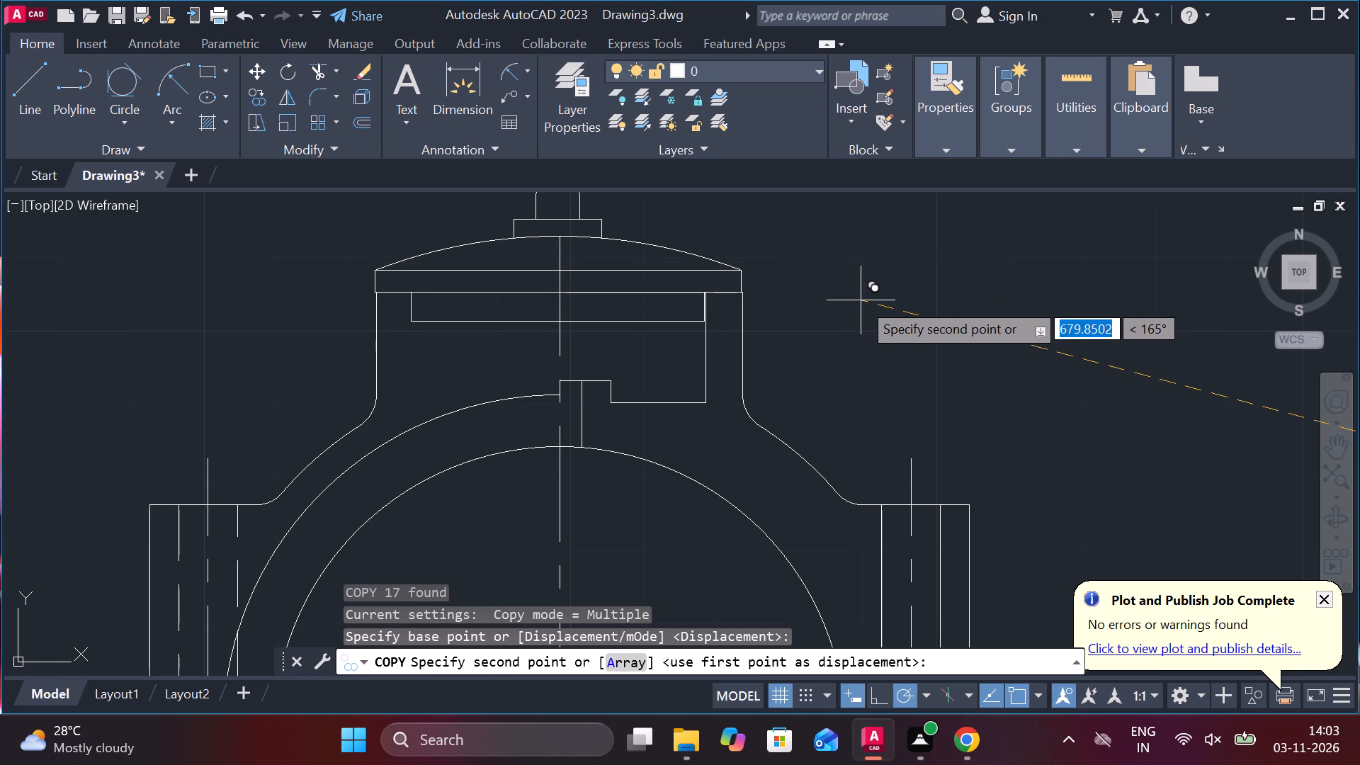
pyautogui.scroll(-4, 862, 299)
pyautogui.click(701, 272)
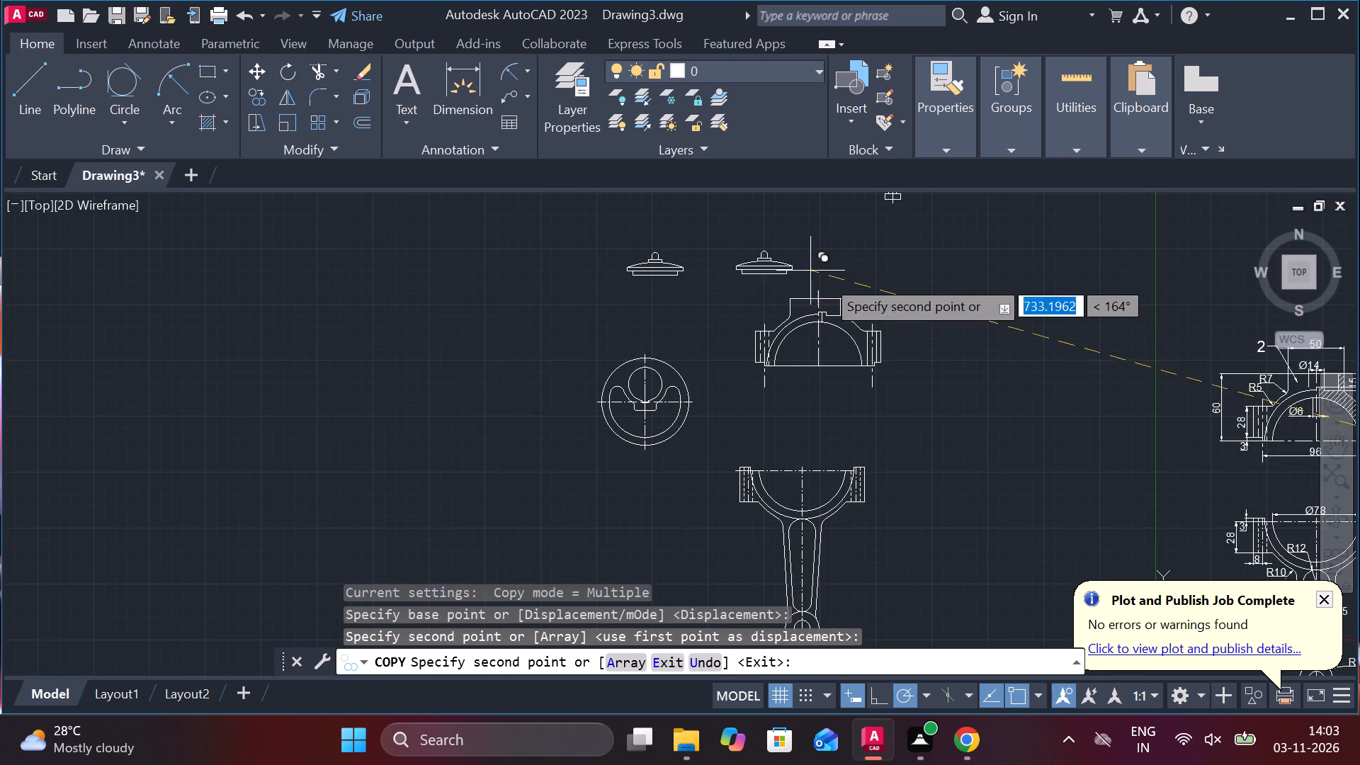
pyautogui.scroll(2, 1008, 335)
pyautogui.moveTo(993, 354); pyautogui.dragTo(509, 300, button='middle')
pyautogui.press('Escape')
# Draw a short vertical line on the original lid's centreline, spanning the height of its narrow bottom step.
pyautogui.scroll(-4, 763, 367)
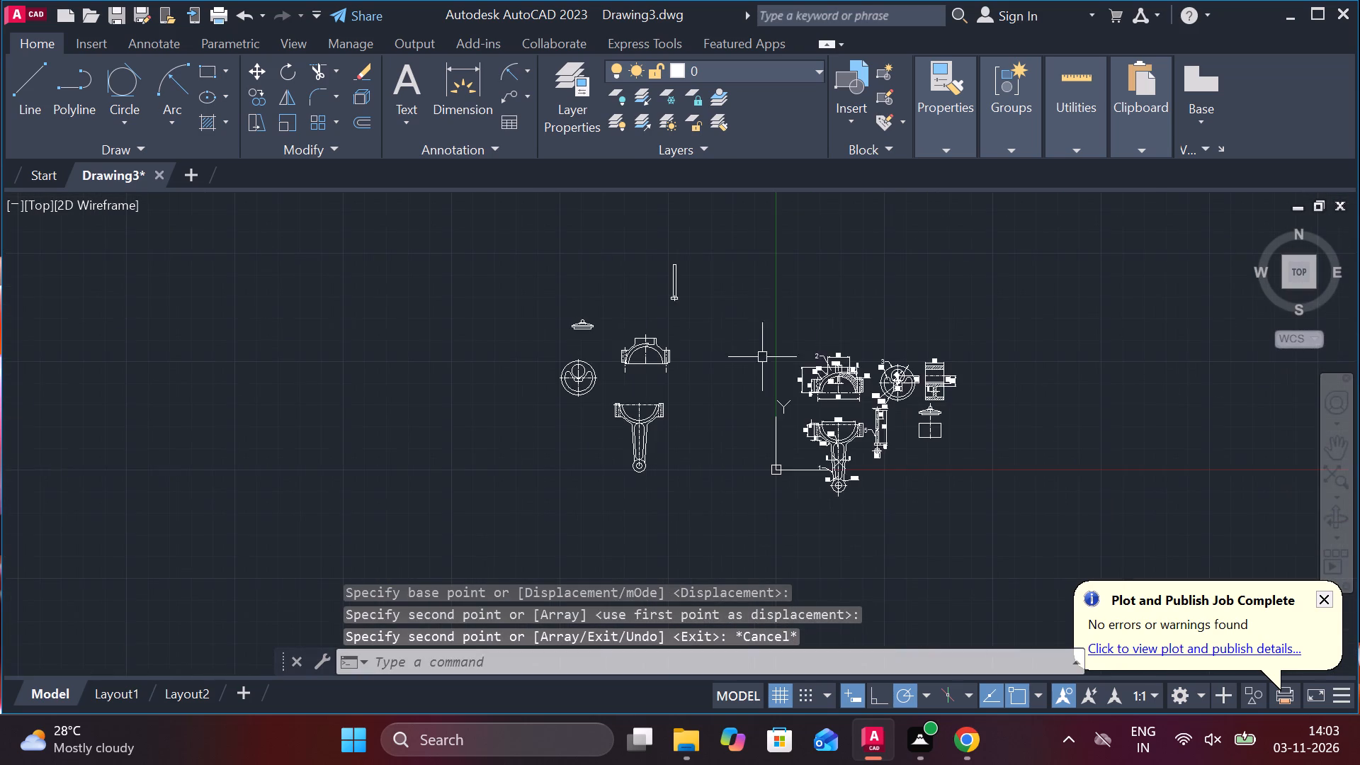
pyautogui.scroll(4, 968, 366)
pyautogui.moveTo(874, 460); pyautogui.dragTo(826, 152, button='middle')
pyautogui.moveTo(754, 423); pyautogui.dragTo(782, 348, button='middle')
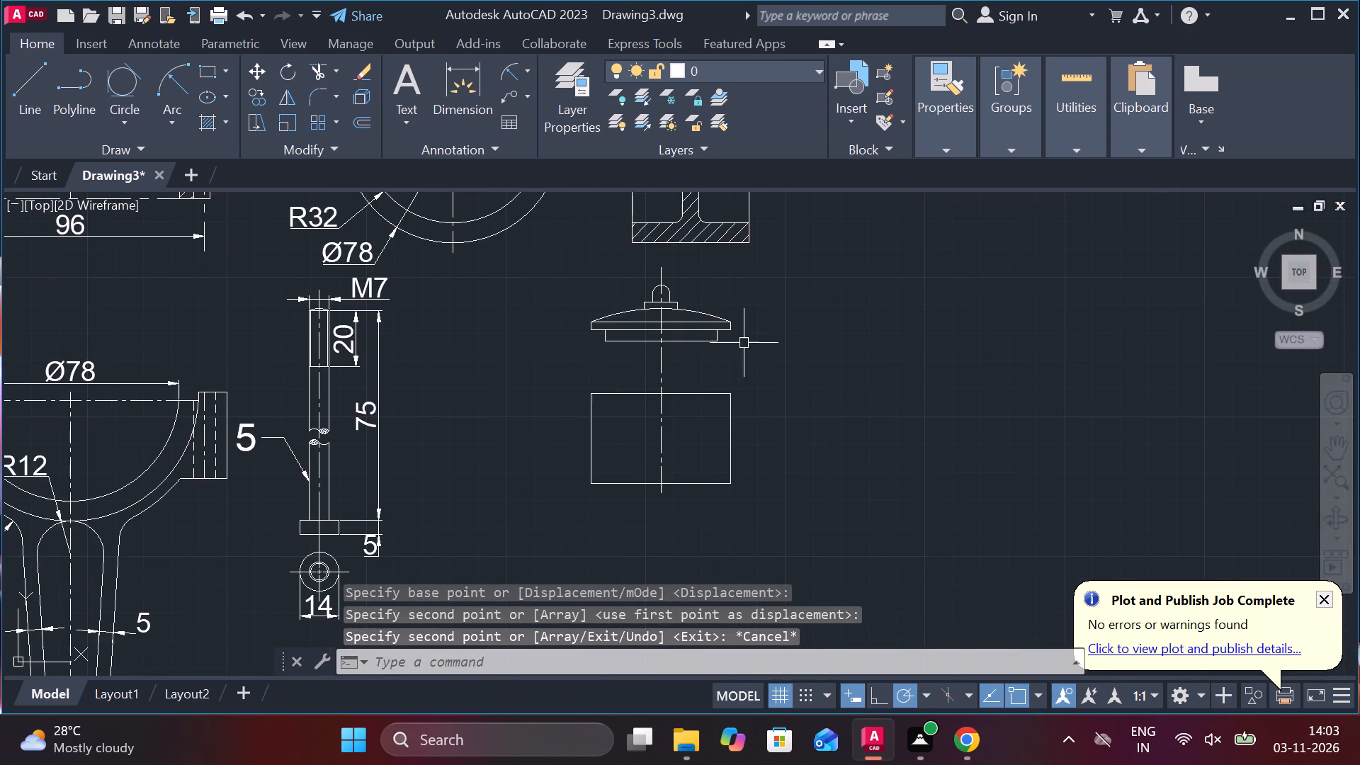
pyautogui.scroll(2, 609, 288)
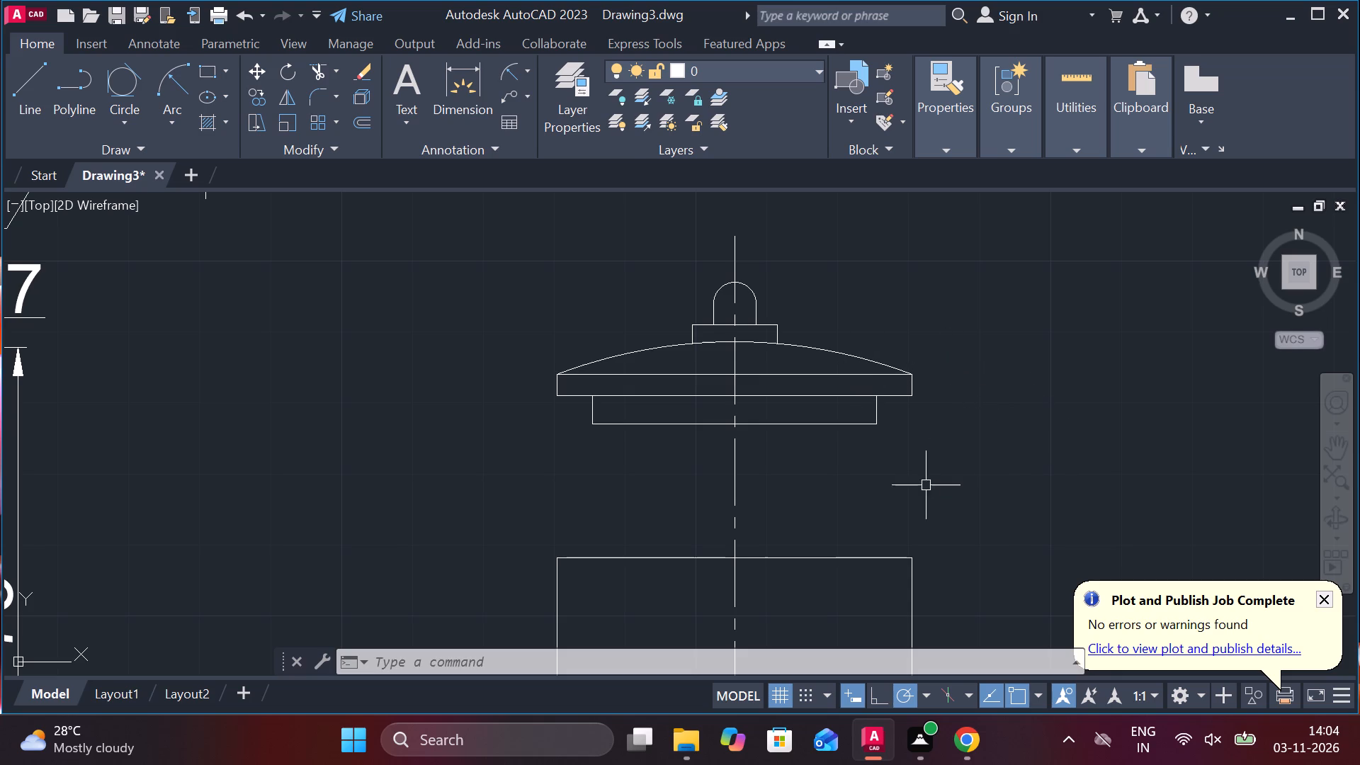
pyautogui.press('Escape')
pyautogui.press('l')
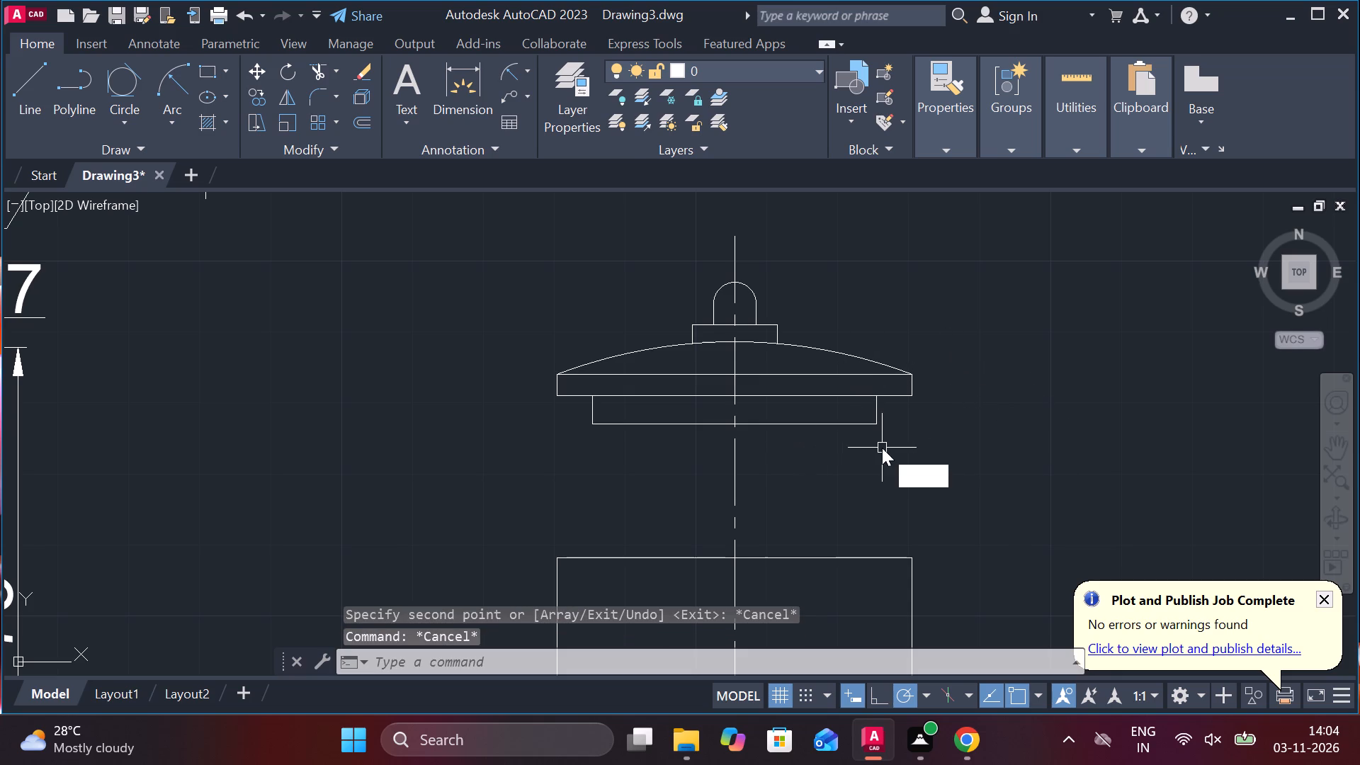
pyautogui.press('Return')
pyautogui.click(740, 393)
pyautogui.click(735, 415)
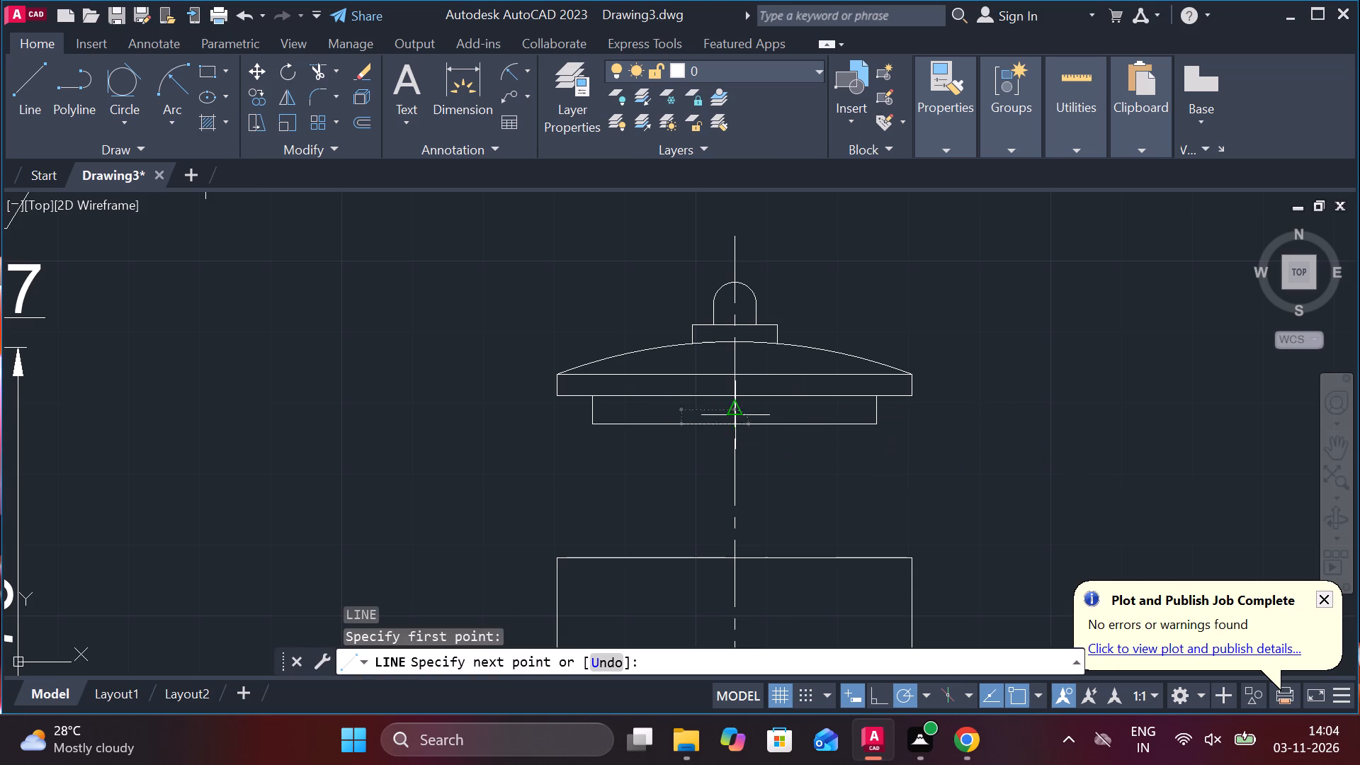
pyautogui.press('Escape')
# Offset the short centre line 14 units to the right within the lid's bottom step.
pyautogui.click(733, 410)
pyautogui.press('o')
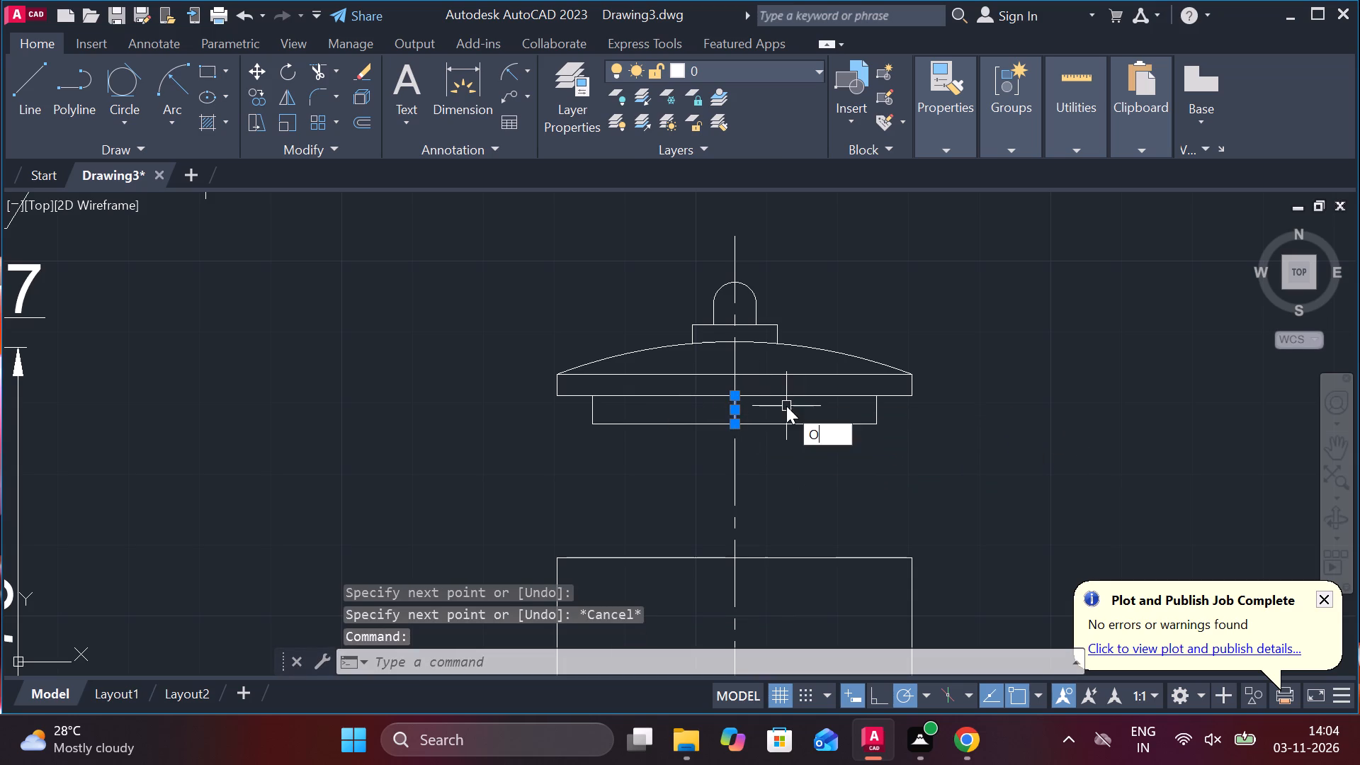
pyautogui.press('Return')
pyautogui.press('Return')
pyautogui.write('14')
pyautogui.press('space')
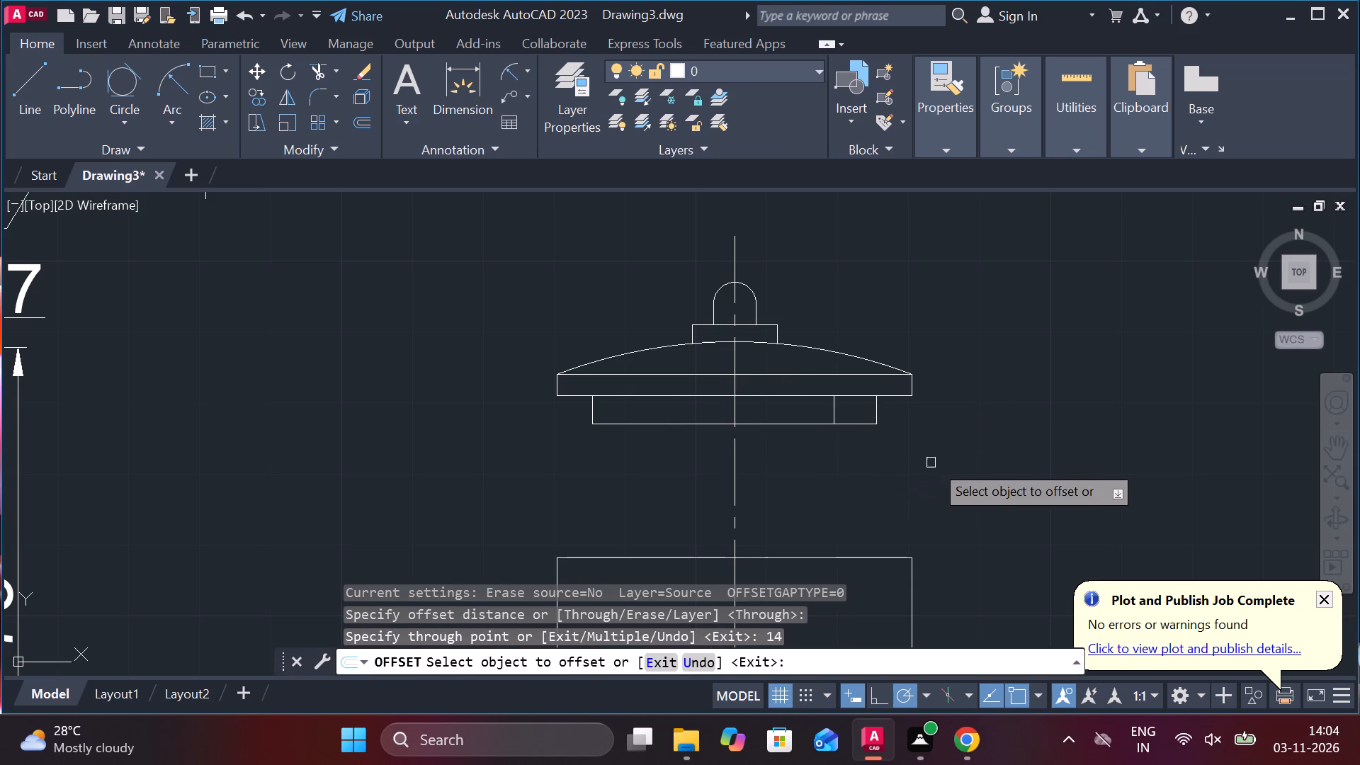
pyautogui.scroll(1, 901, 407)
pyautogui.press('Escape')
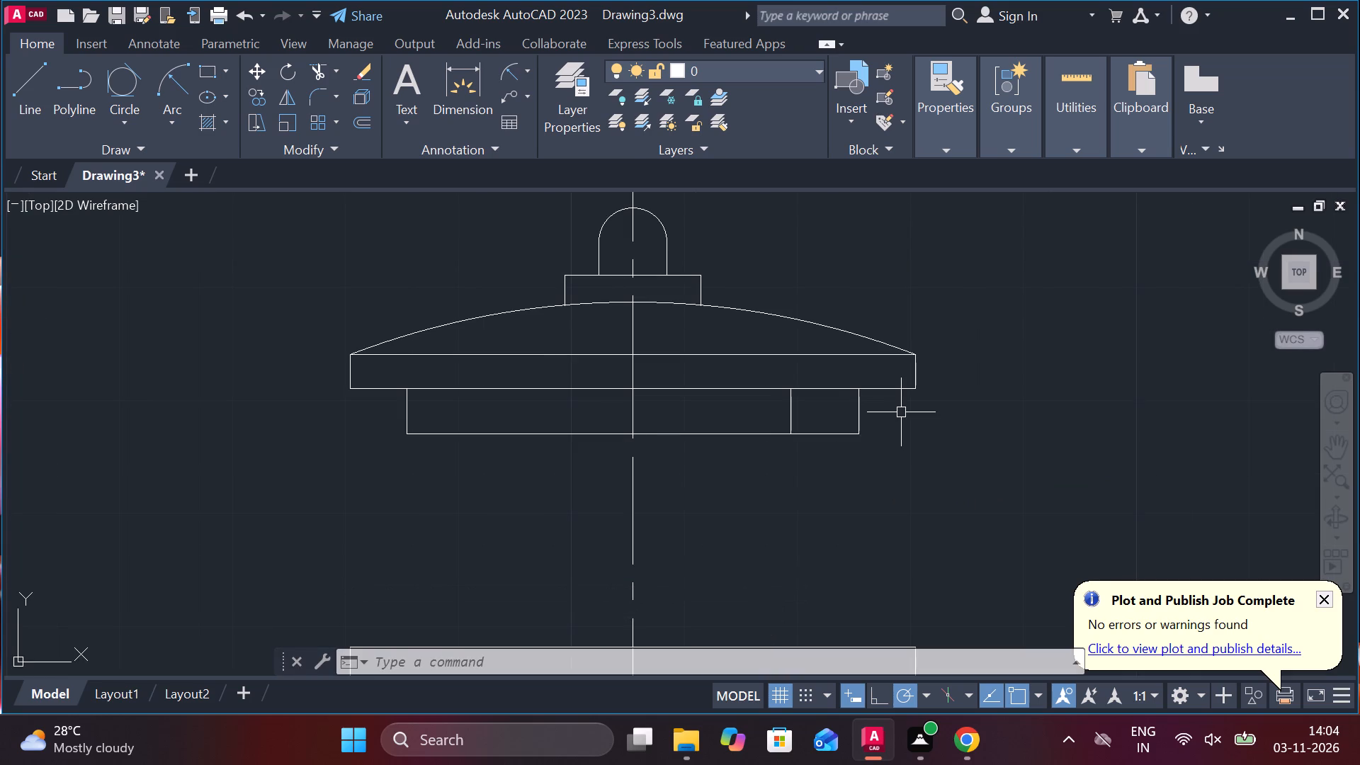
# Draw a 6-unit diameter circle on the centreline at the middle of the rectangle below the lid.
pyautogui.scroll(-3, 901, 412)
pyautogui.scroll(2, 848, 494)
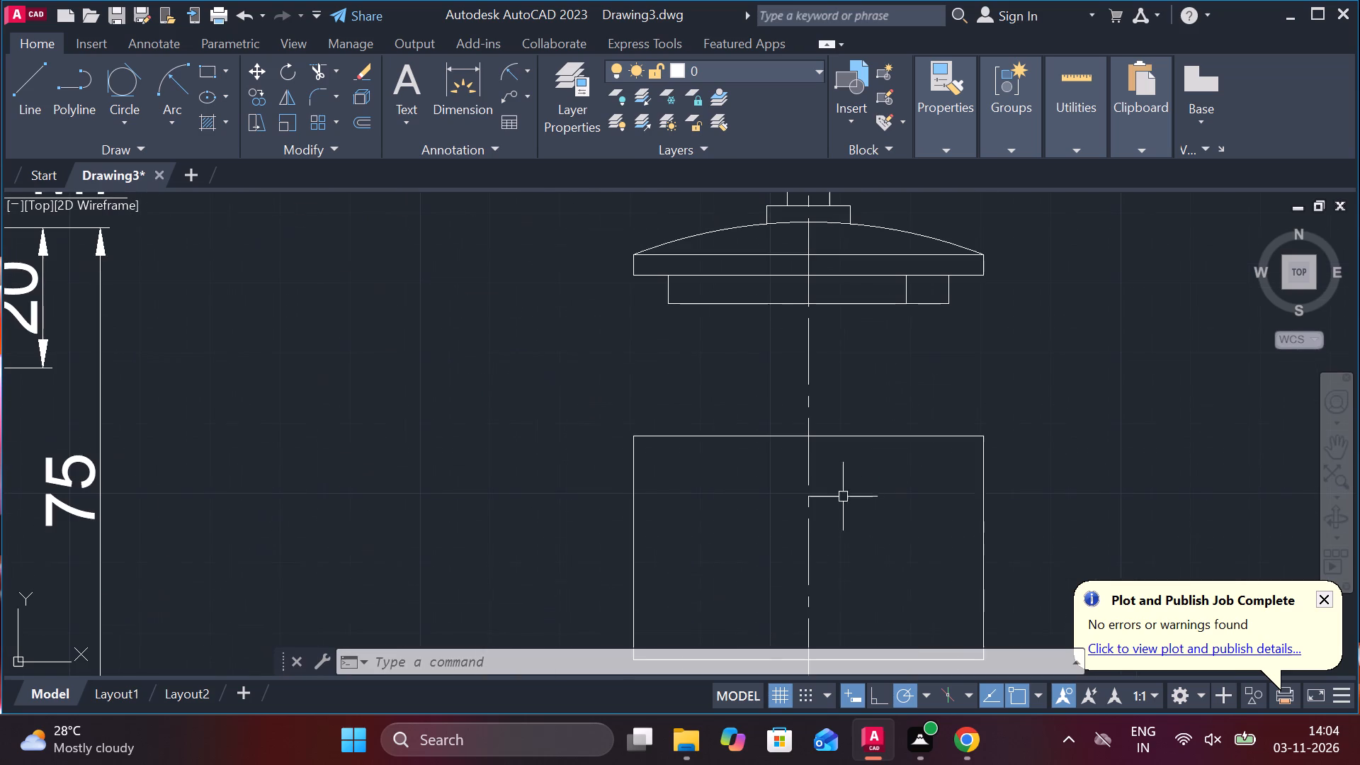
pyautogui.press('Escape')
pyautogui.write('C')
pyautogui.press('space')
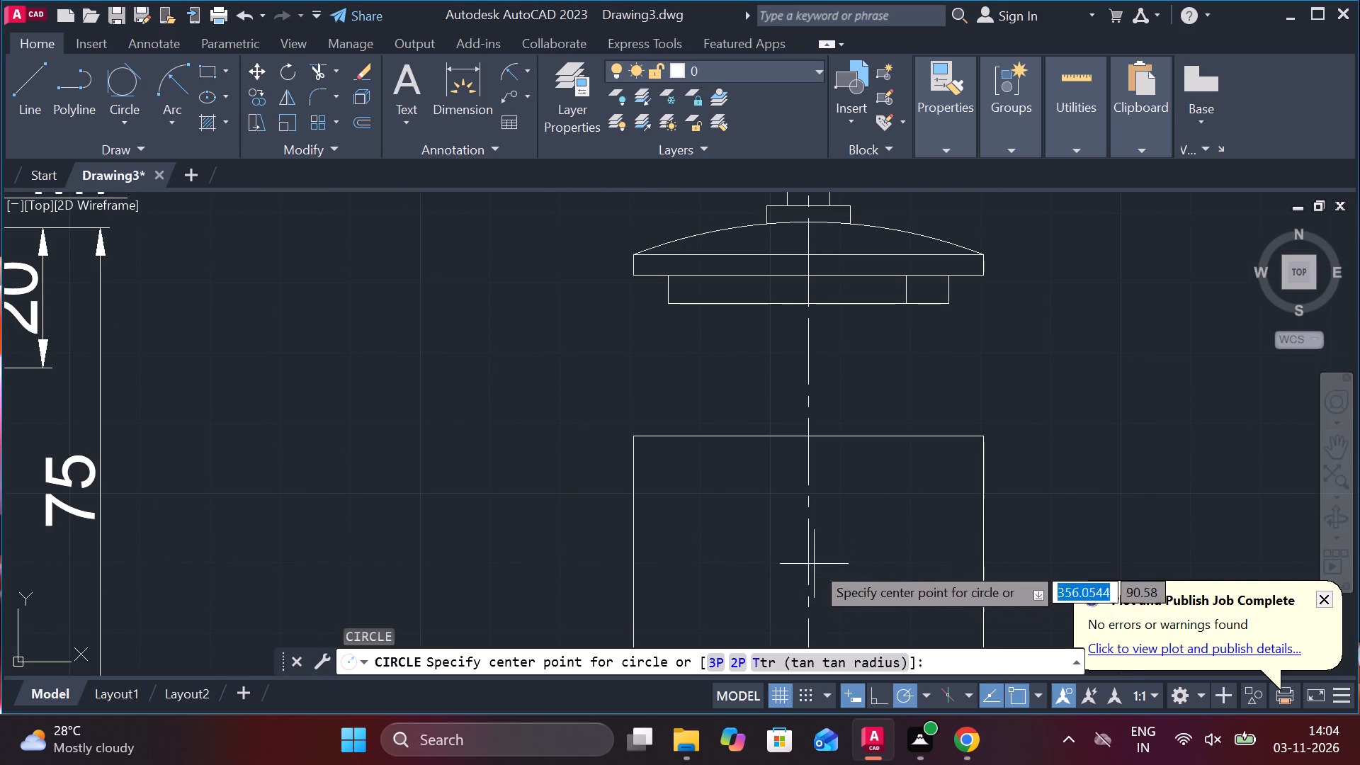
pyautogui.click(811, 549)
pyautogui.moveTo(814, 549); pyautogui.dragTo(809, 492, button='middle')
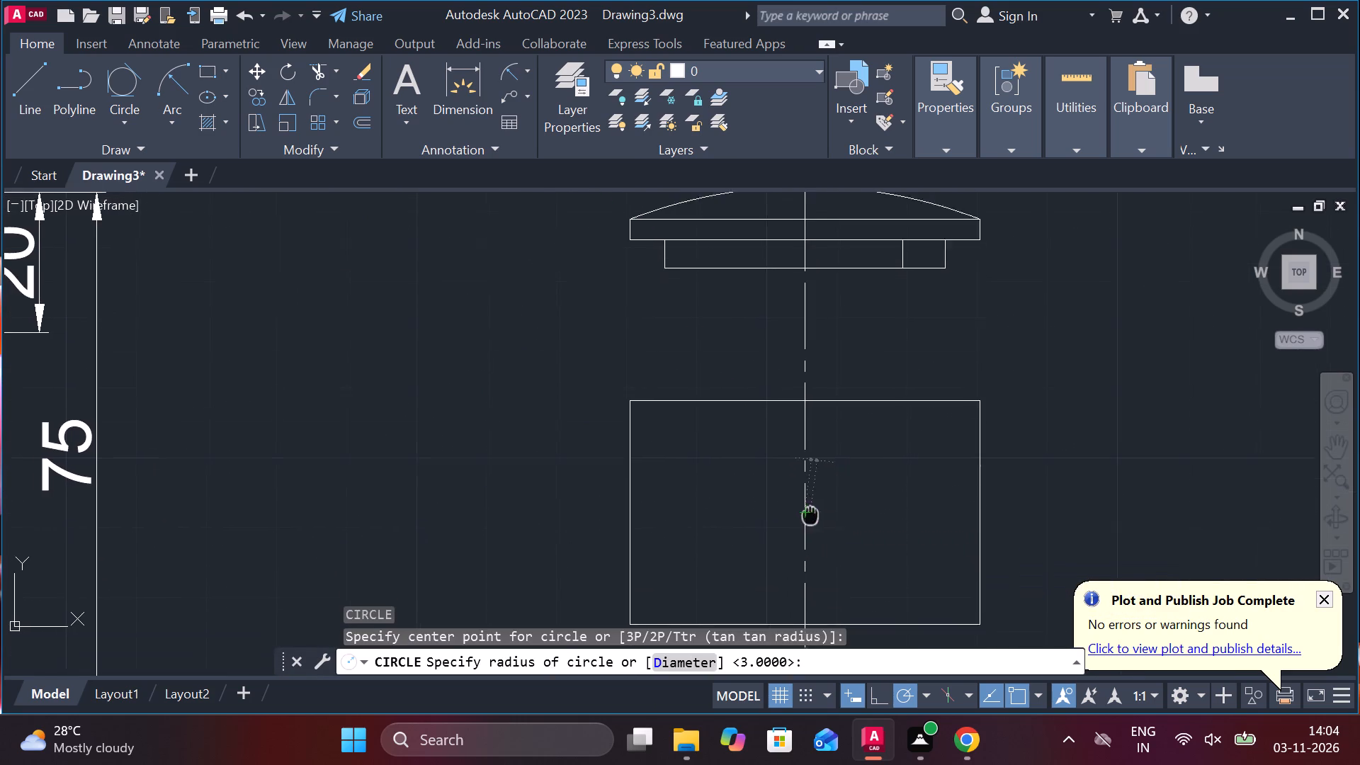
pyautogui.moveTo(809, 492); pyautogui.dragTo(809, 489, button='middle')
pyautogui.write('D')
pyautogui.press('space')
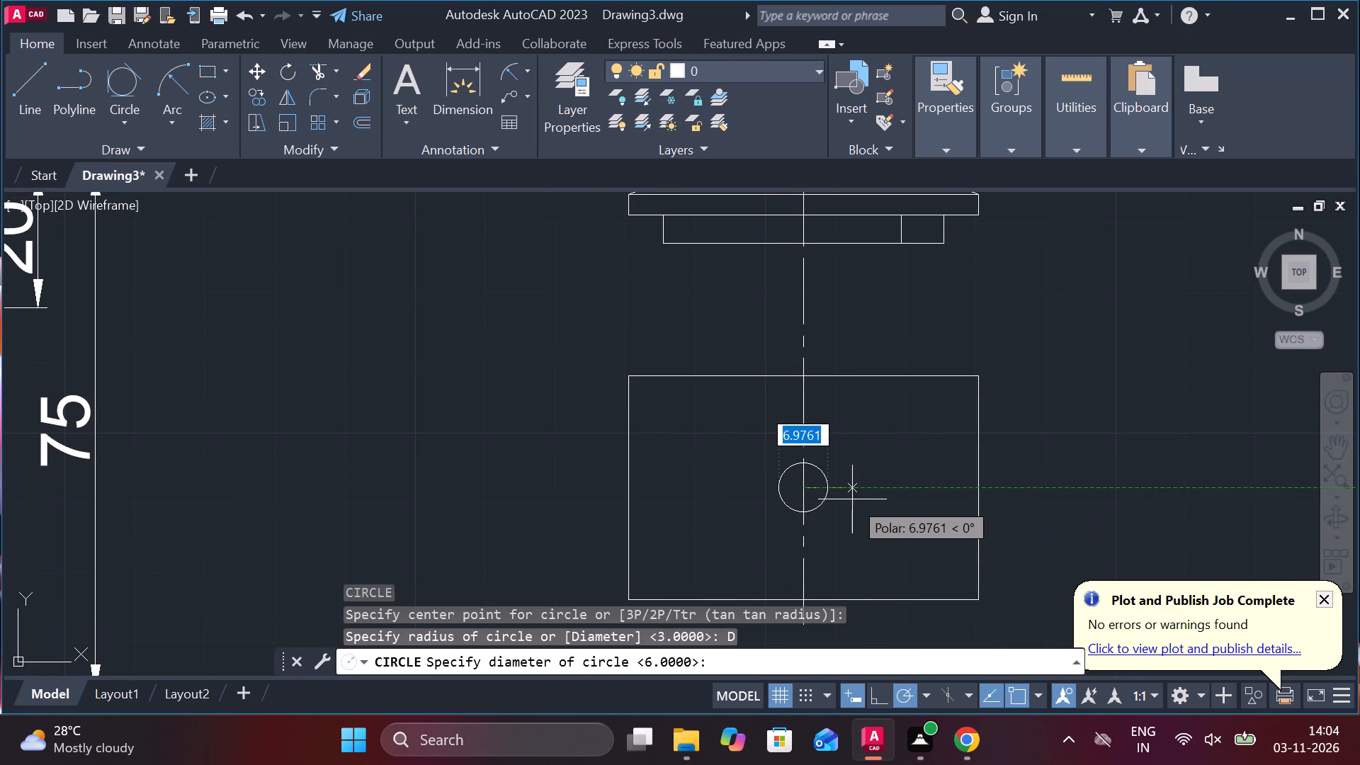
pyautogui.write('6')
pyautogui.press('space')
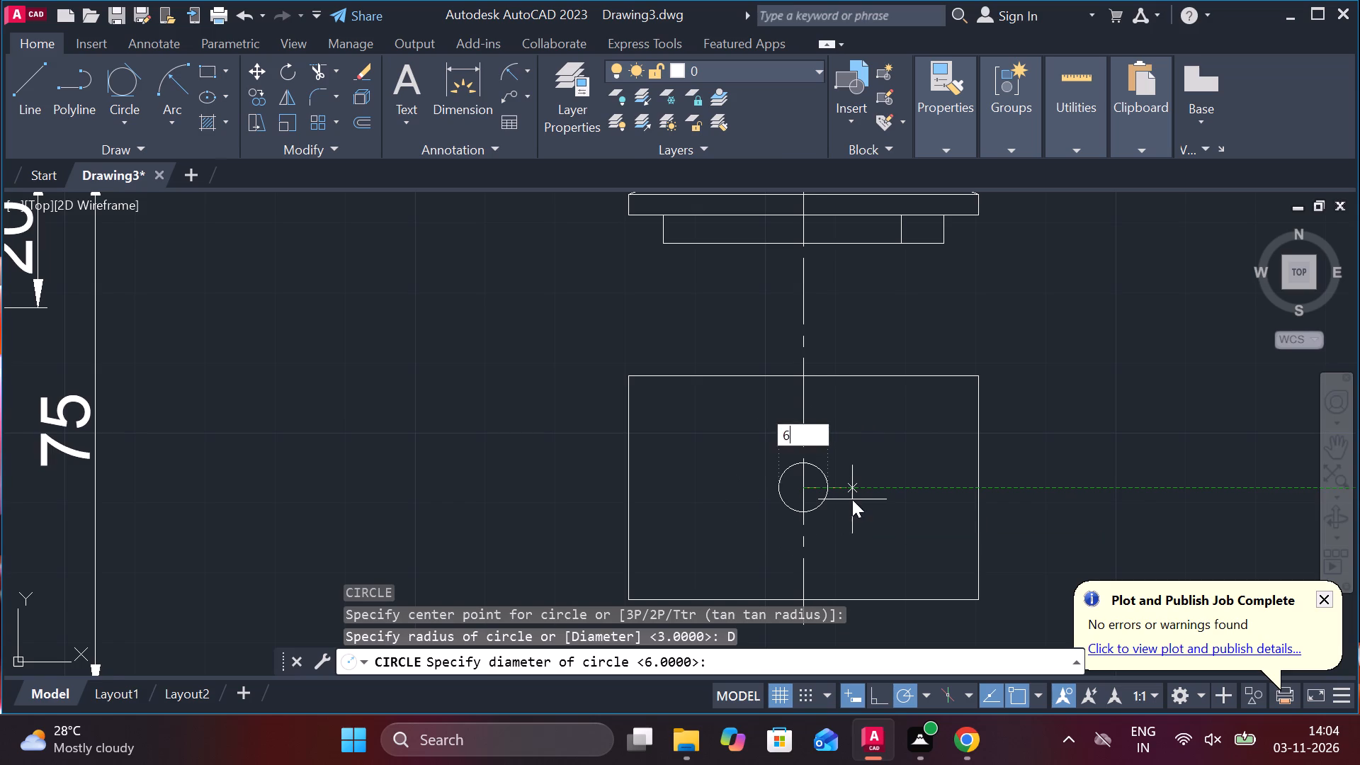
# Draw a 12-unit diameter circle concentric with the small circle in the rectangle below the lid.
pyautogui.press('c')
pyautogui.press('space')
pyautogui.click(807, 486)
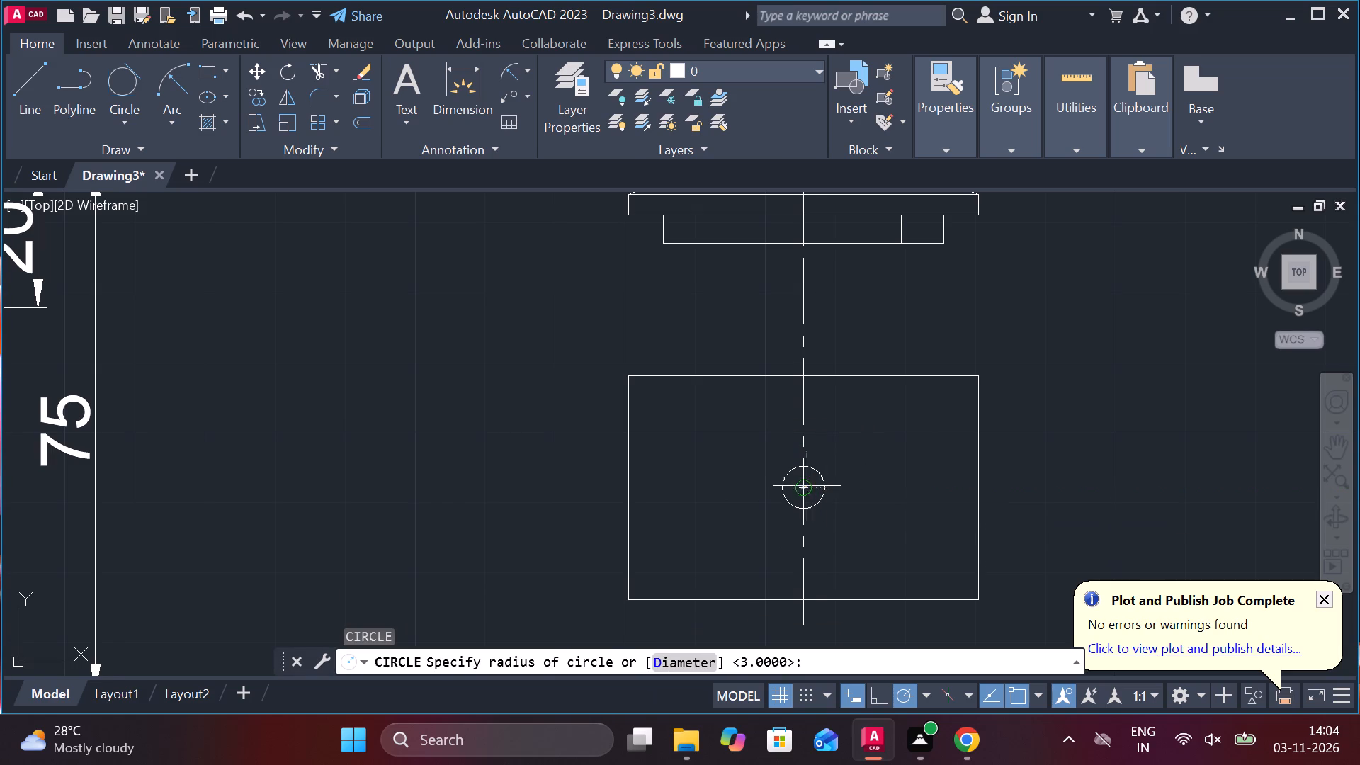
pyautogui.write('D 12')
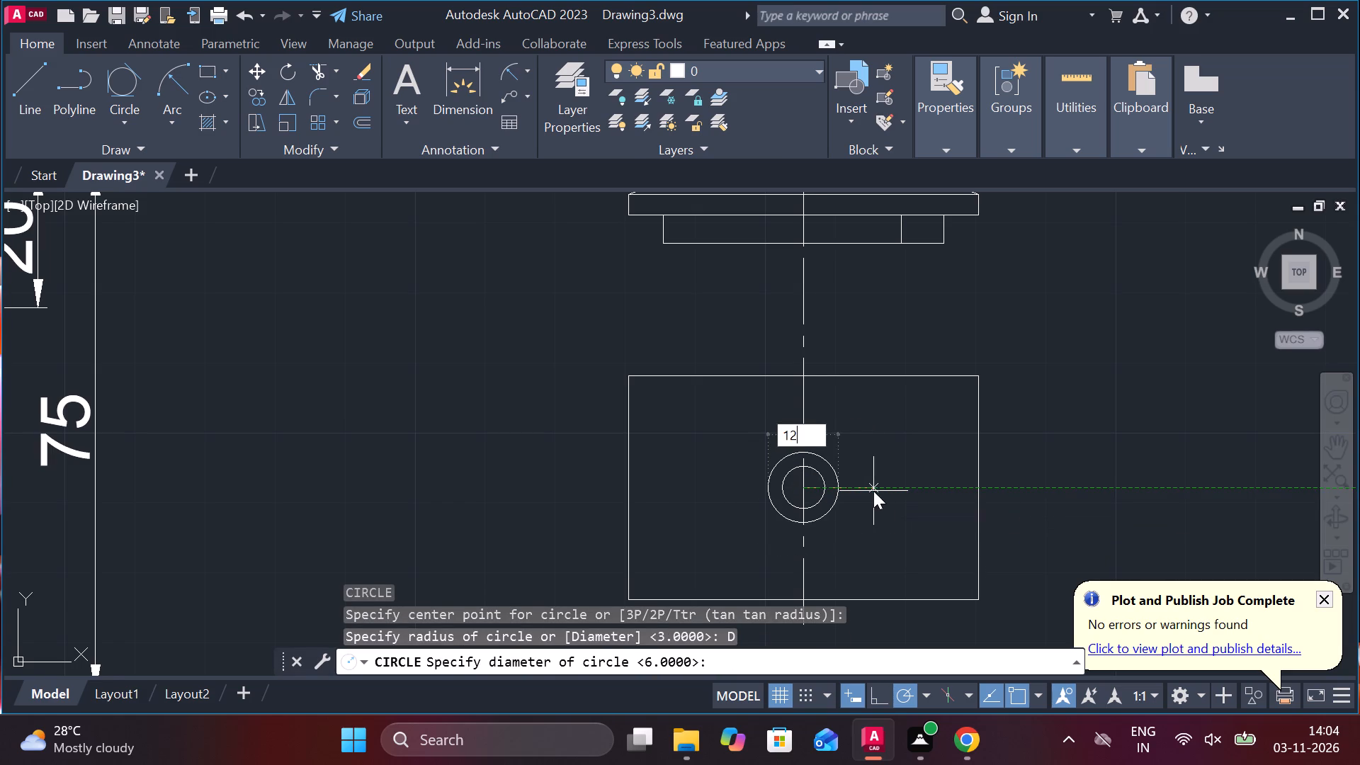
pyautogui.press('space')
pyautogui.middleClick(926, 446)
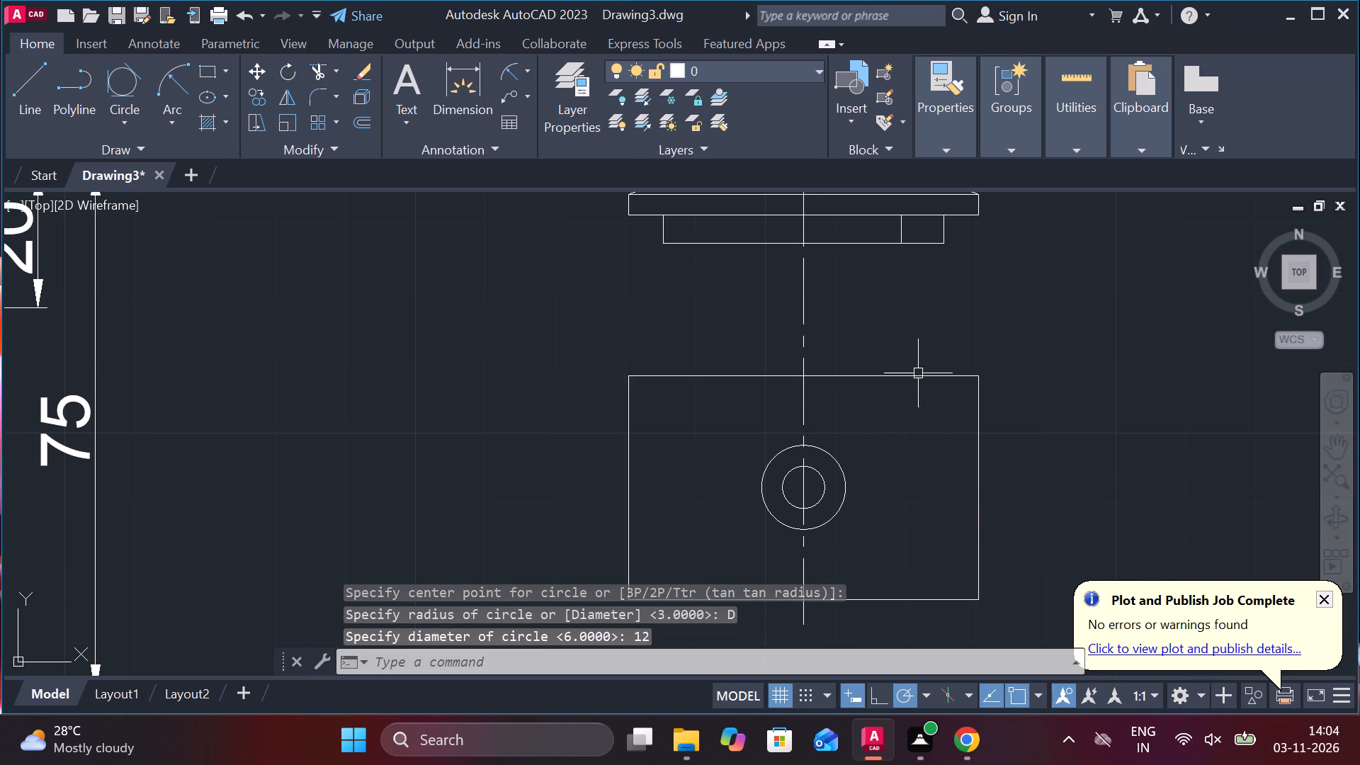
pyautogui.moveTo(868, 317); pyautogui.dragTo(870, 378, button='middle')
pyautogui.moveTo(865, 380); pyautogui.dragTo(845, 424, button='middle')
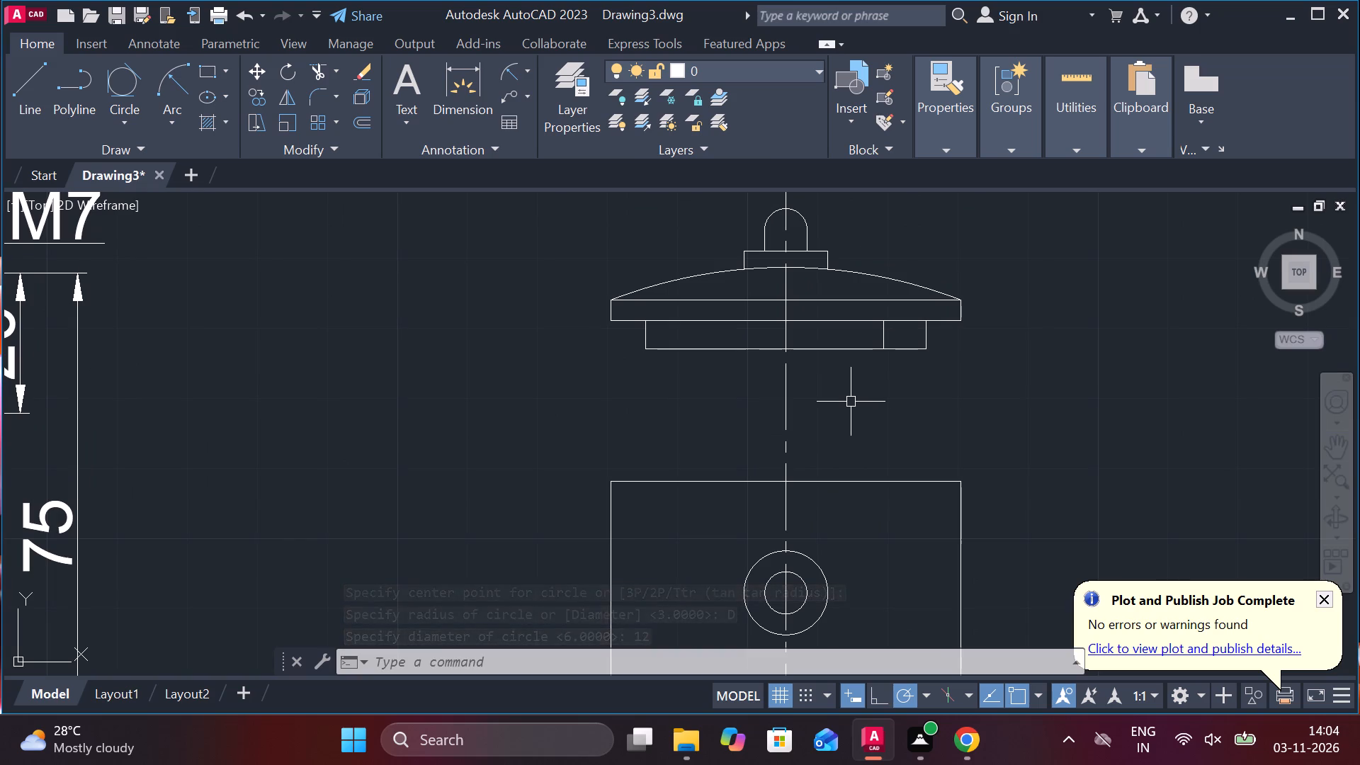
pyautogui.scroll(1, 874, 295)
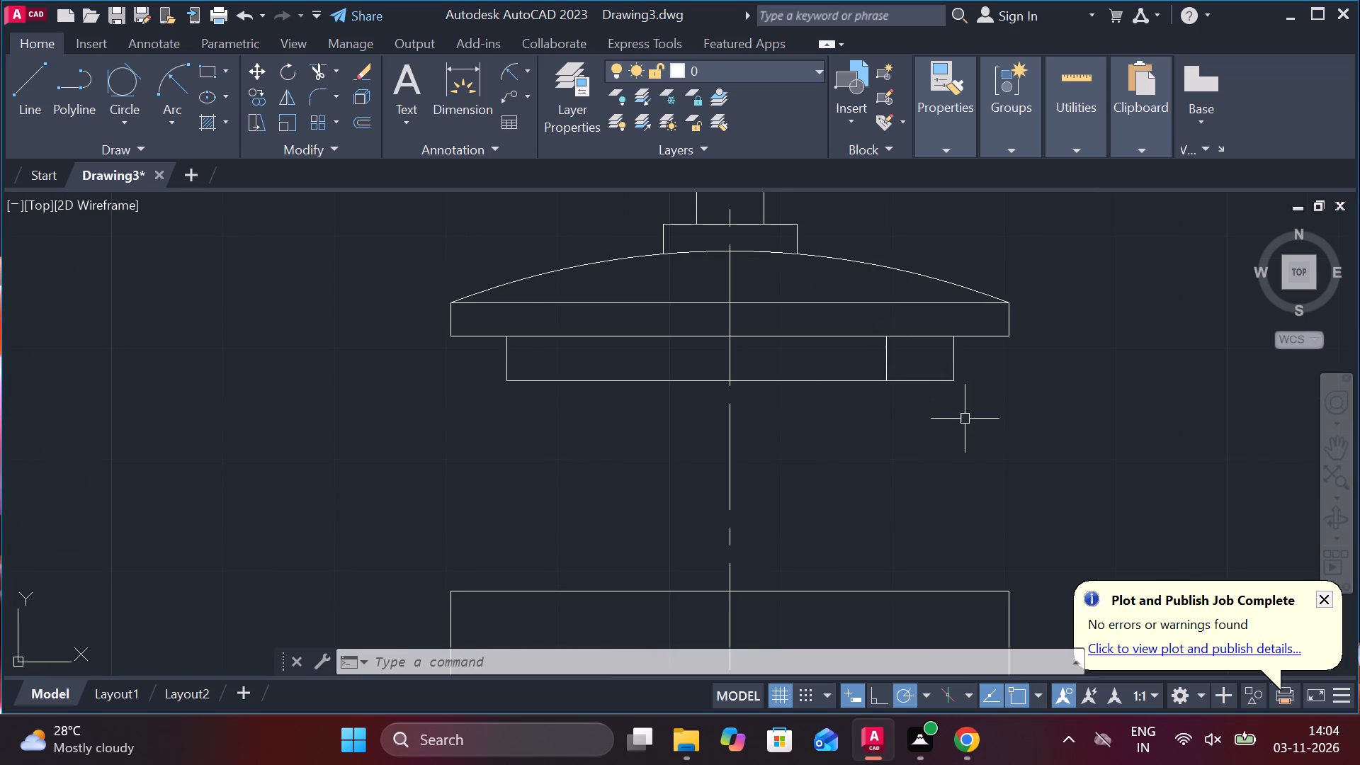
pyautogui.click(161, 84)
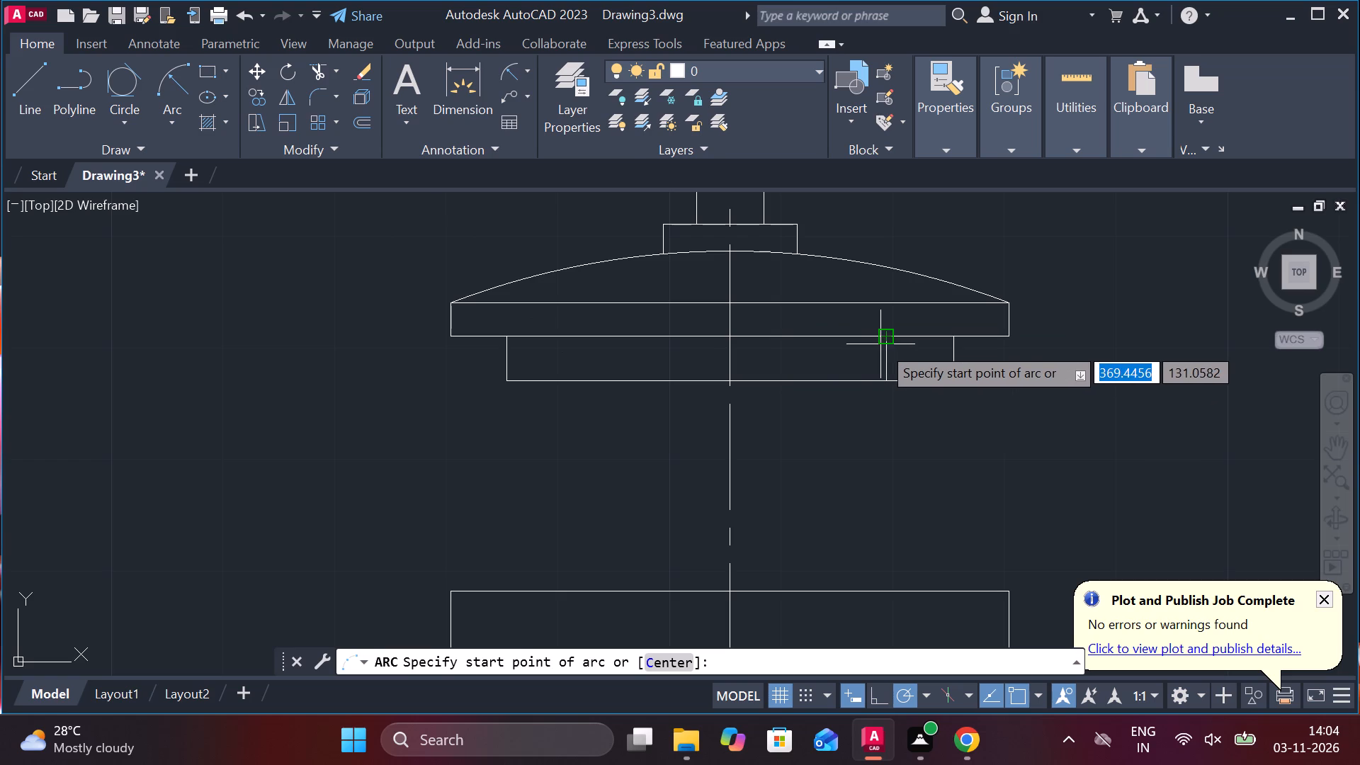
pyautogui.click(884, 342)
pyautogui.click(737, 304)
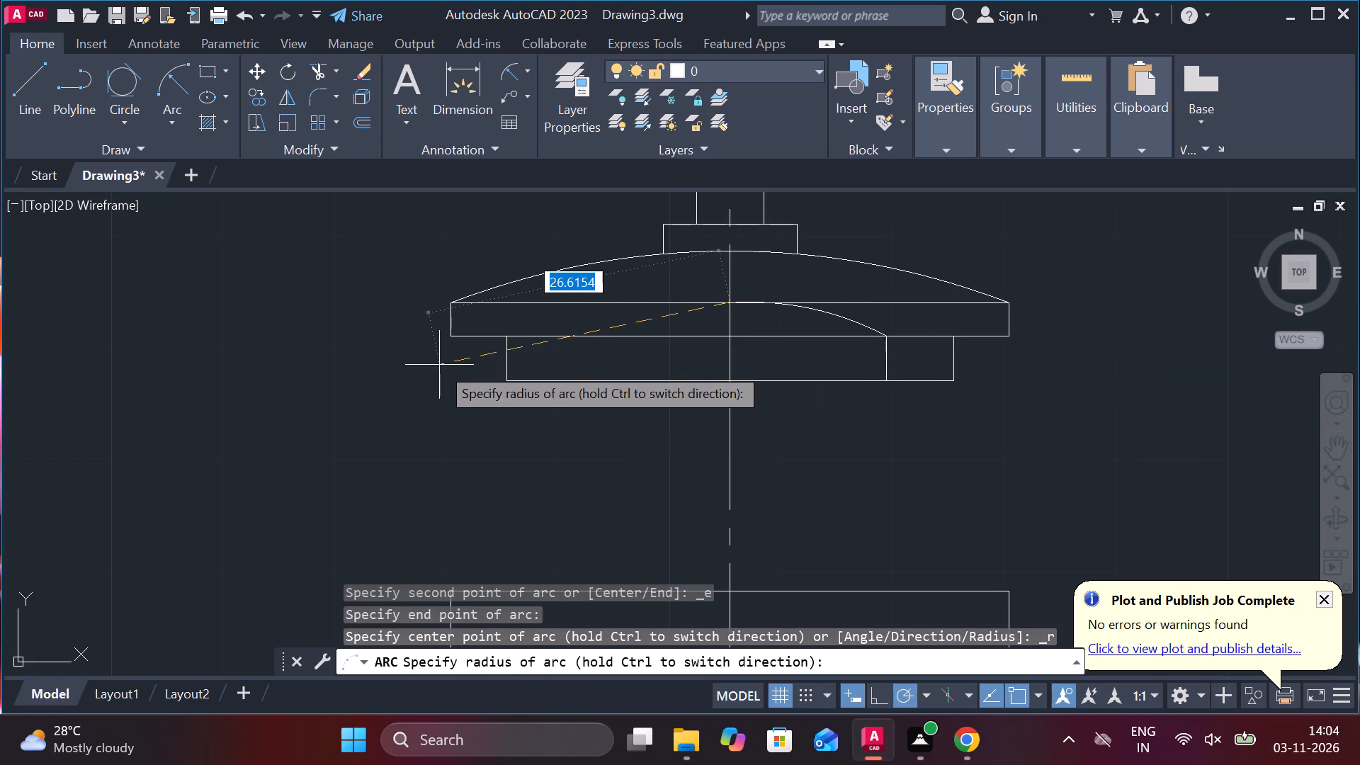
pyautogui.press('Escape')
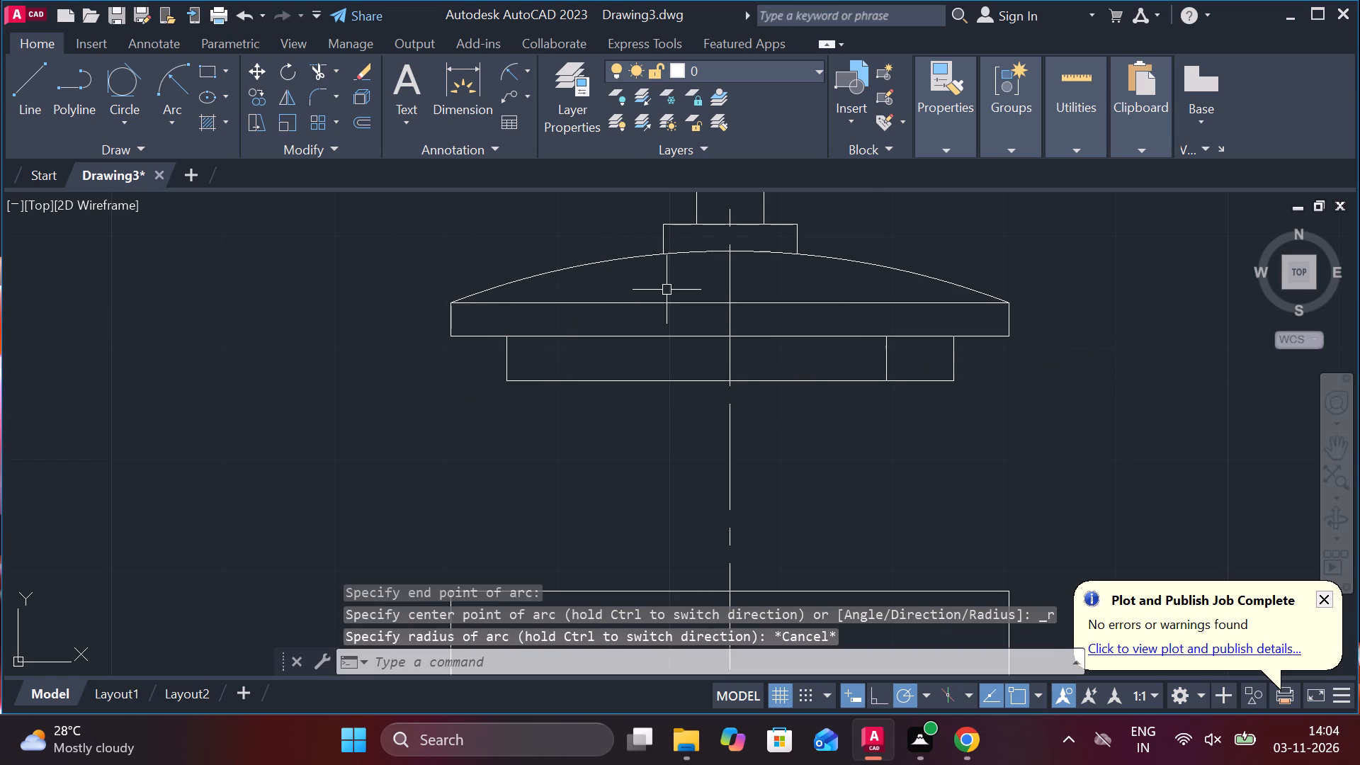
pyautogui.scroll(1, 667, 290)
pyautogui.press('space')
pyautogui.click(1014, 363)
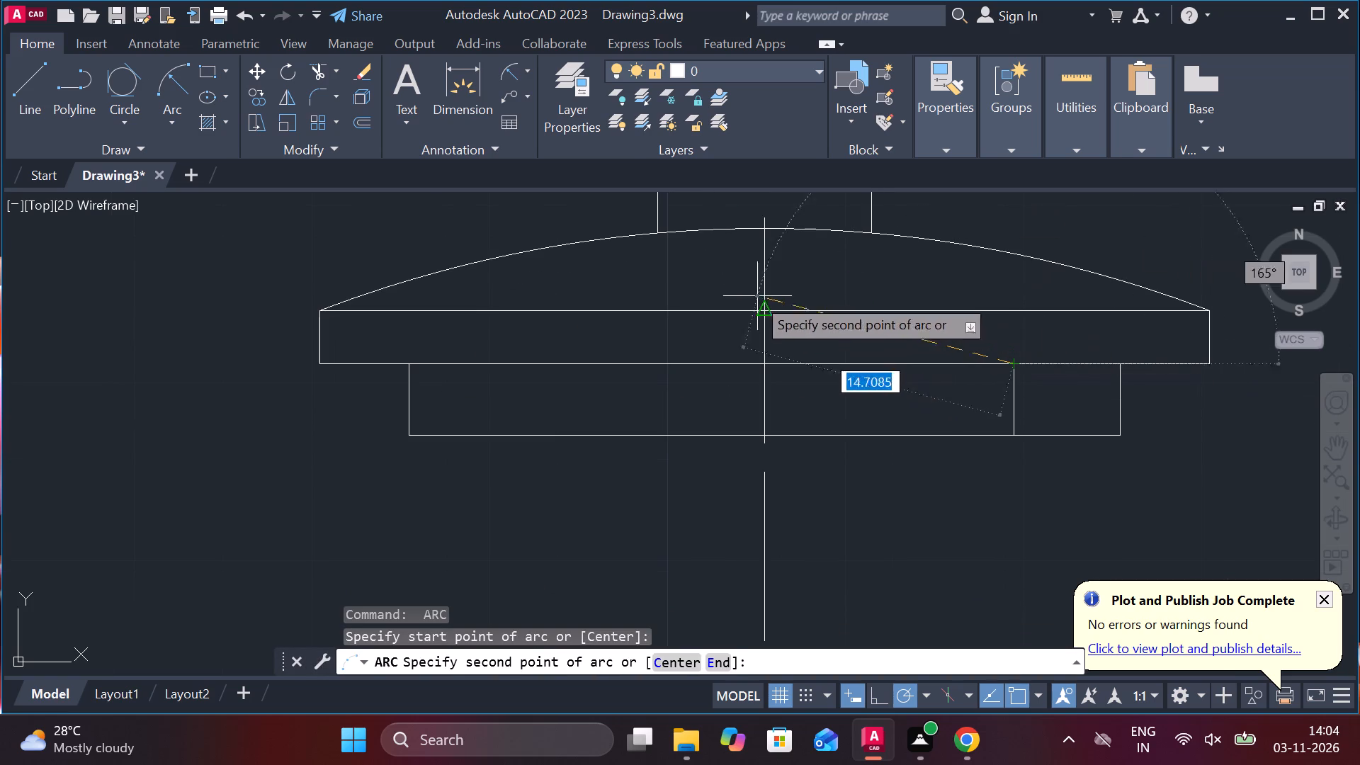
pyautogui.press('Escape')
# Trim away the lid rim's upper and lower horizontal lines between the centreline and the right-hand step's outer edge.
pyautogui.scroll(-1, 863, 427)
pyautogui.write('TR')
pyautogui.press('space')
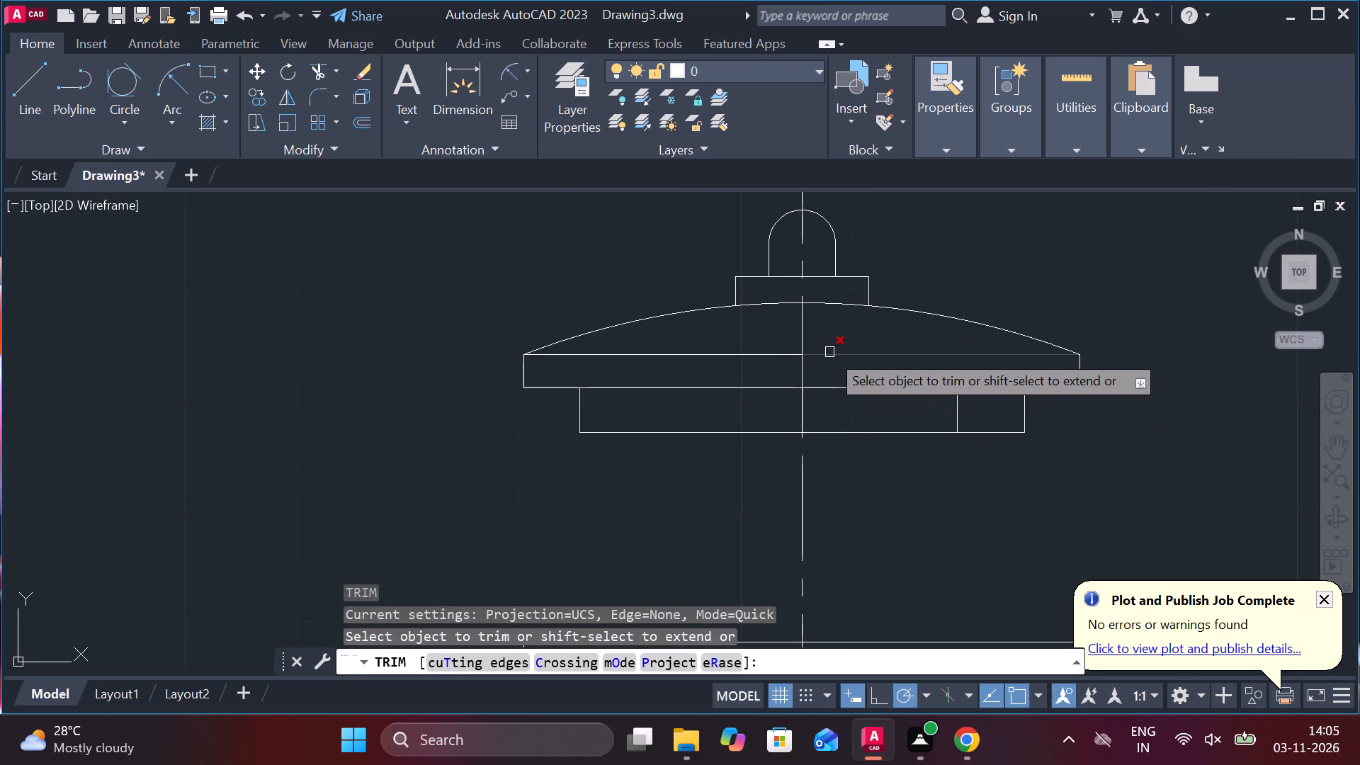
pyautogui.click(829, 352)
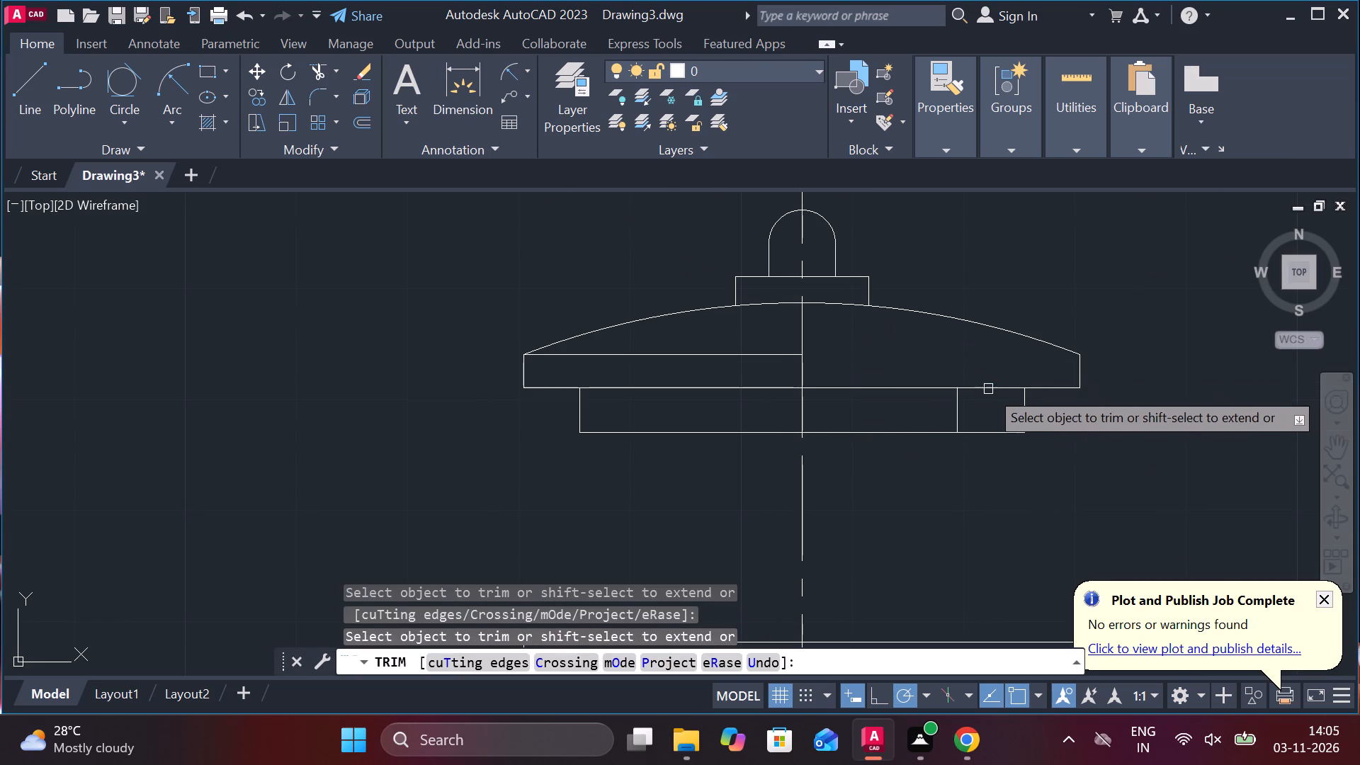
pyautogui.click(1004, 390)
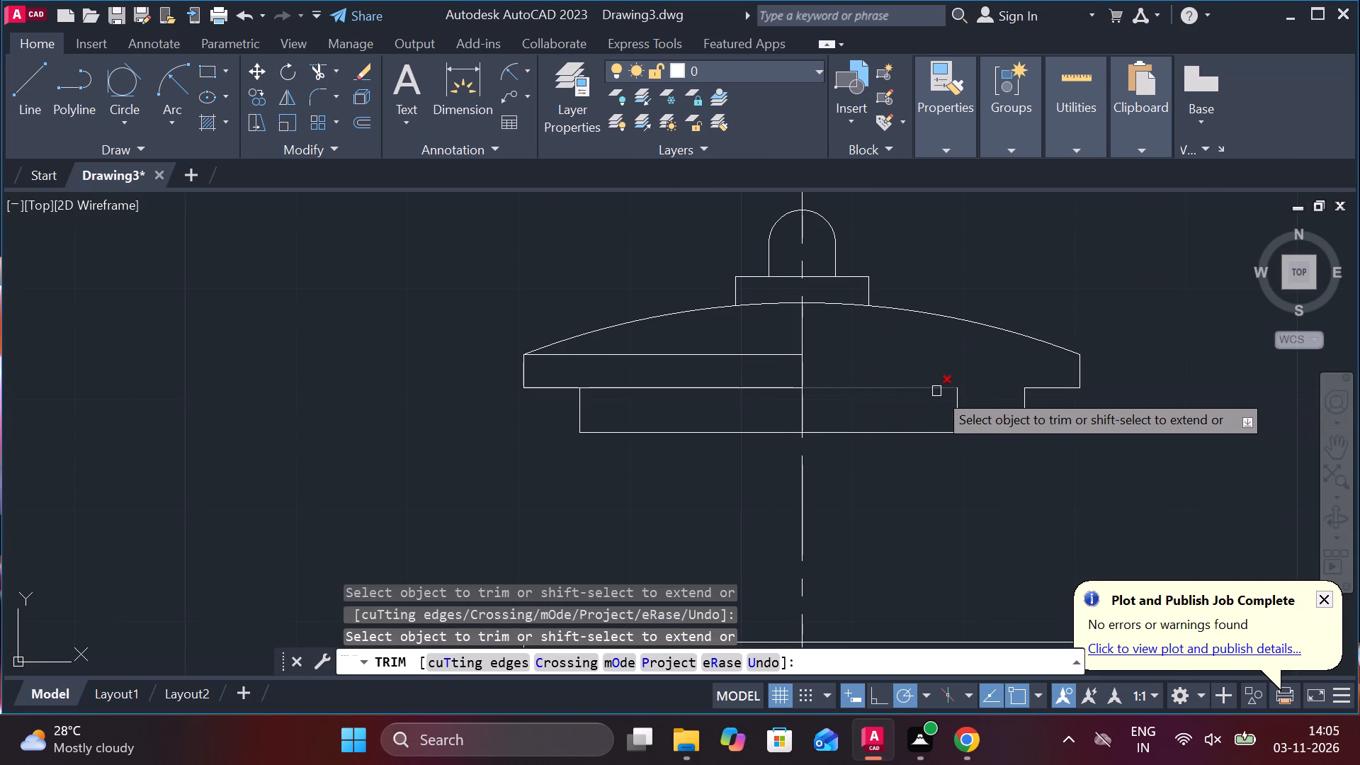
pyautogui.click(918, 391)
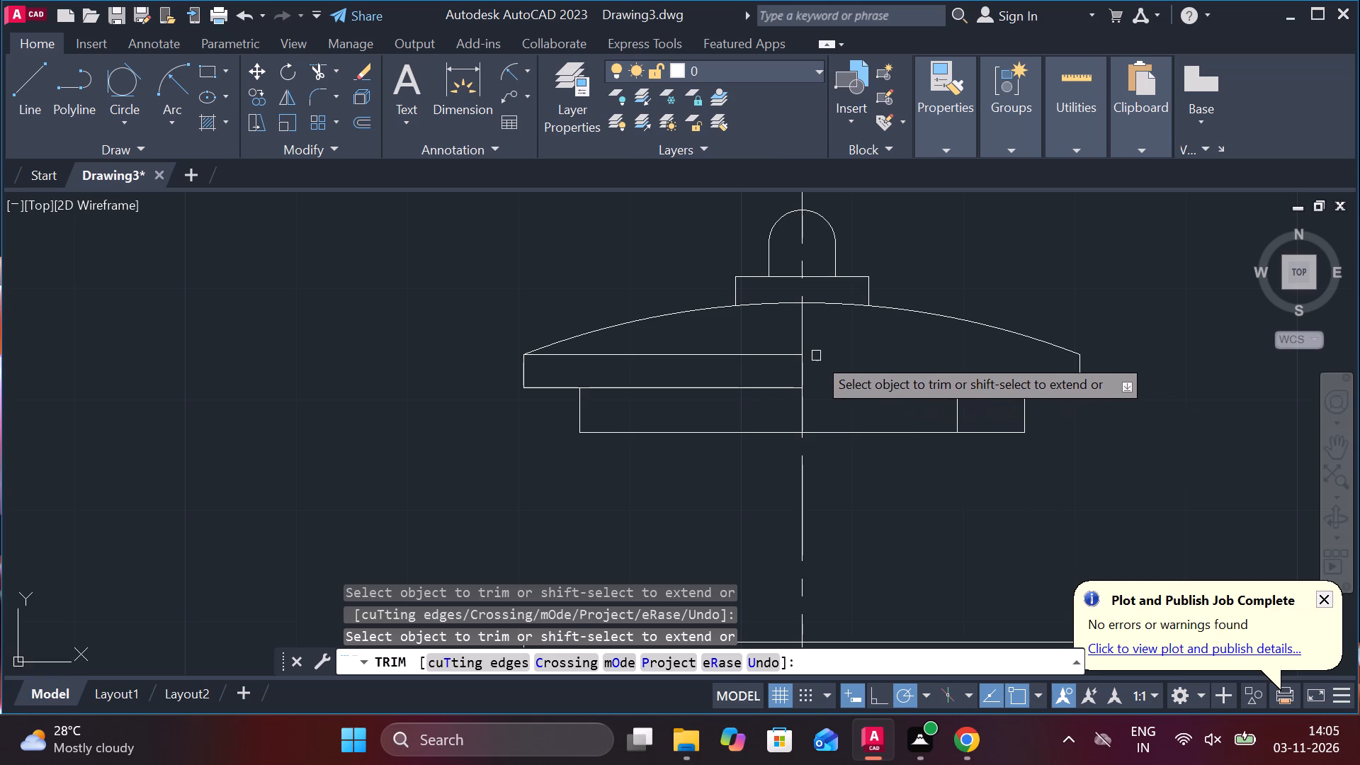
pyautogui.click(804, 372)
pyautogui.click(800, 339)
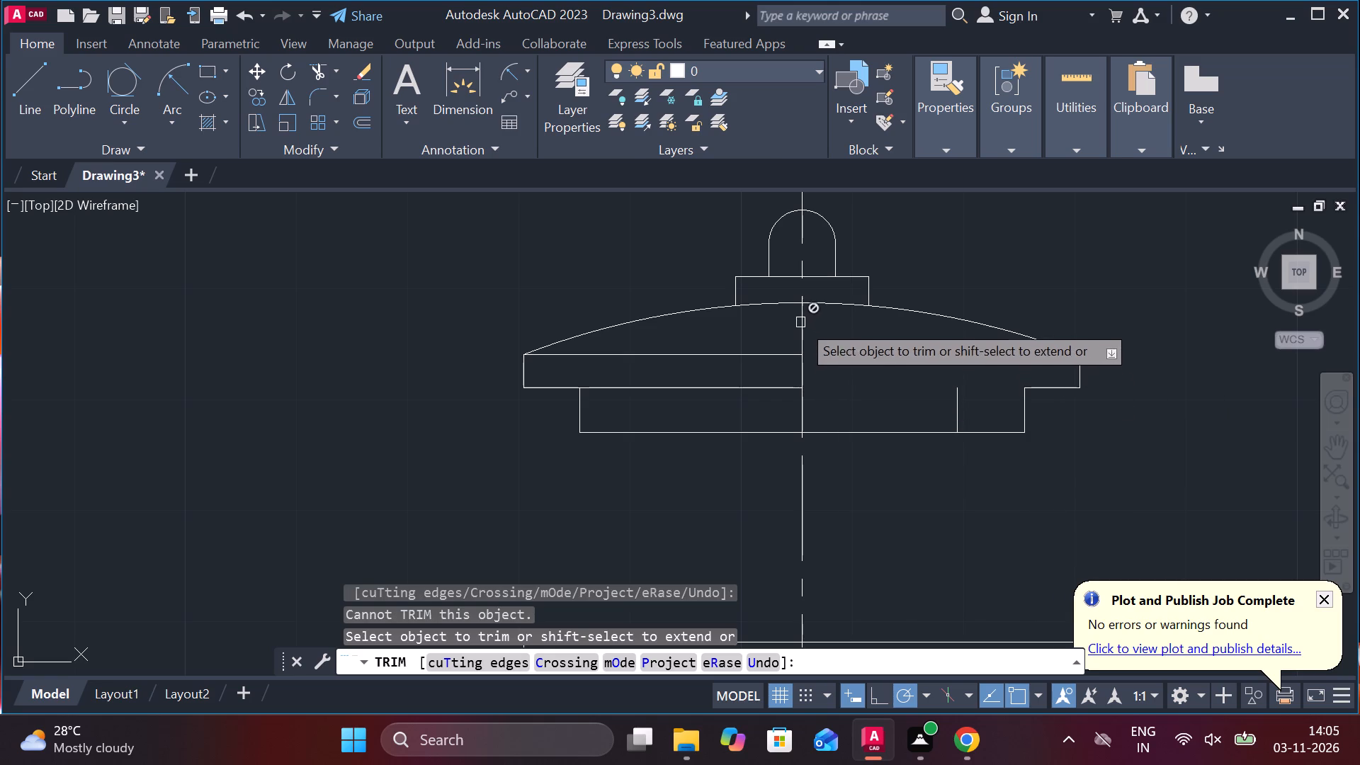
pyautogui.click(800, 322)
pyautogui.press('Escape')
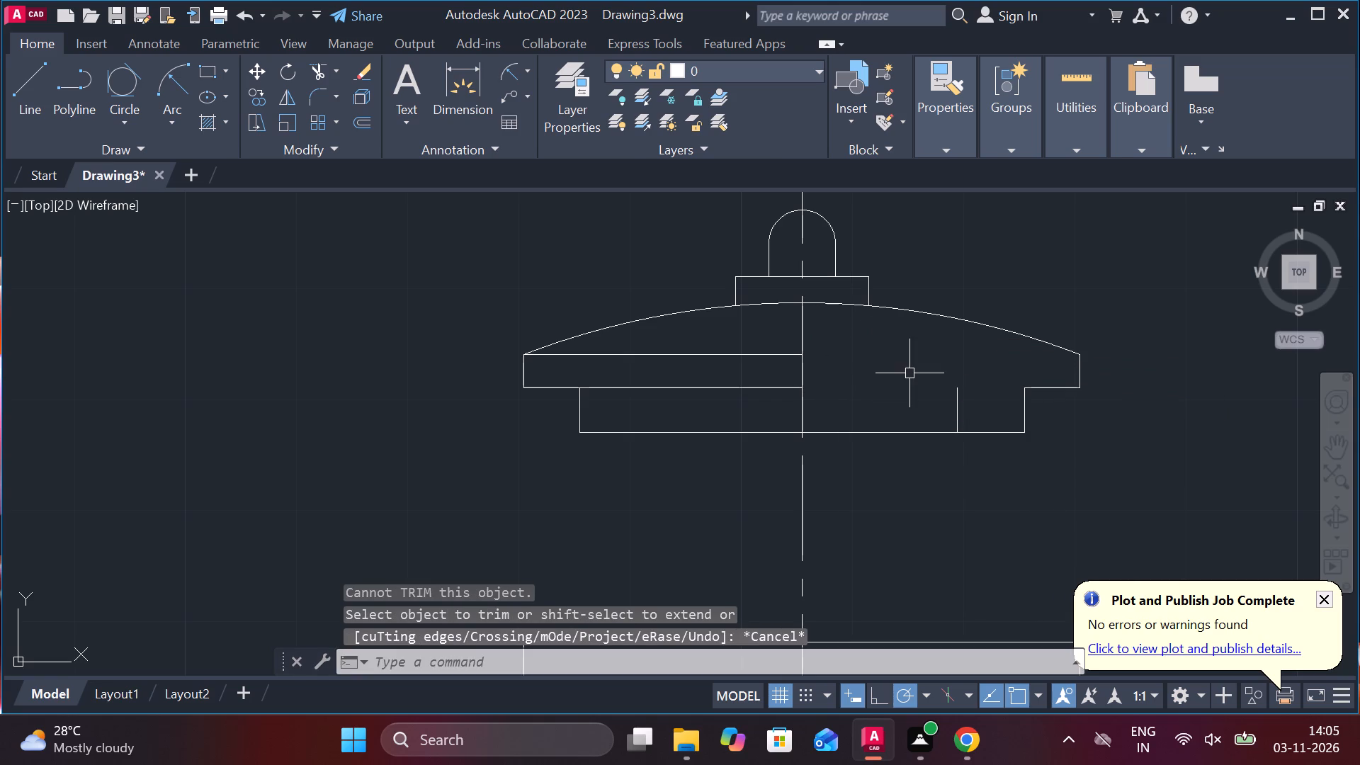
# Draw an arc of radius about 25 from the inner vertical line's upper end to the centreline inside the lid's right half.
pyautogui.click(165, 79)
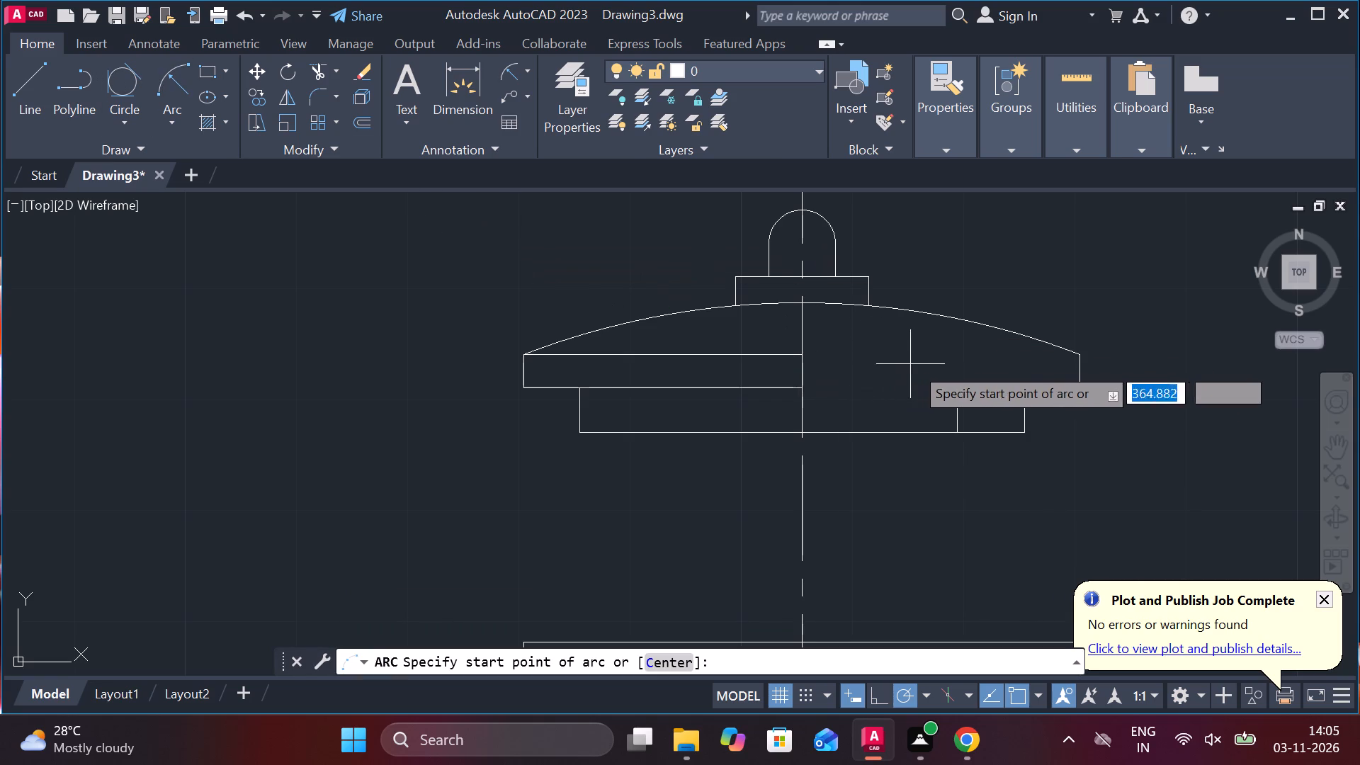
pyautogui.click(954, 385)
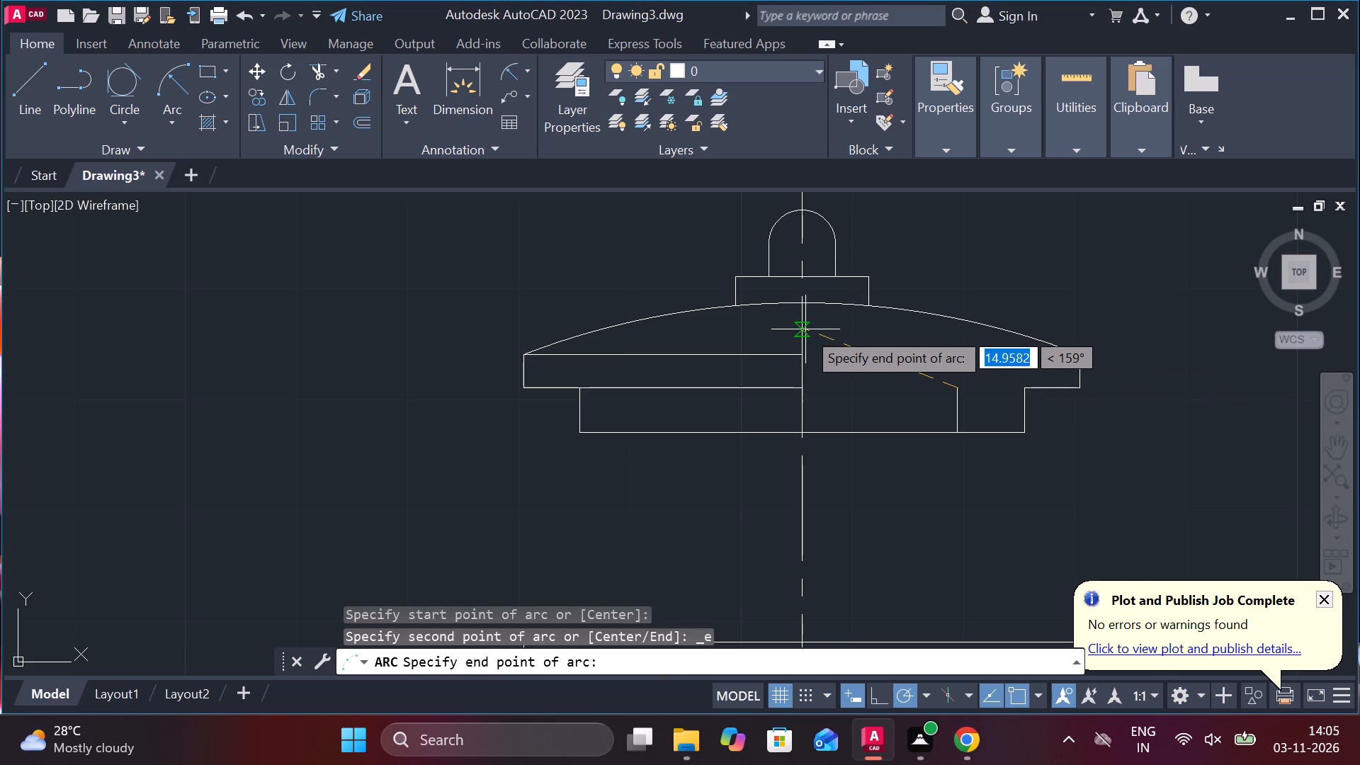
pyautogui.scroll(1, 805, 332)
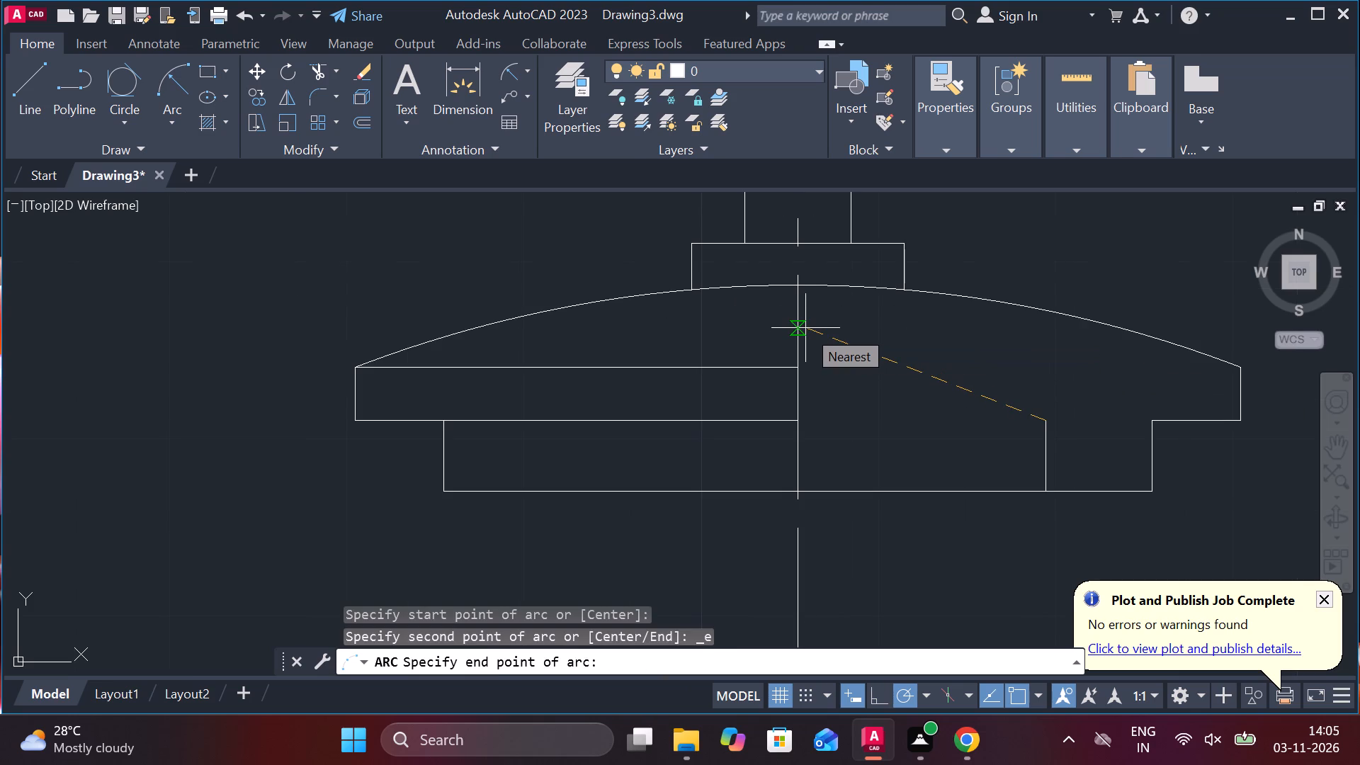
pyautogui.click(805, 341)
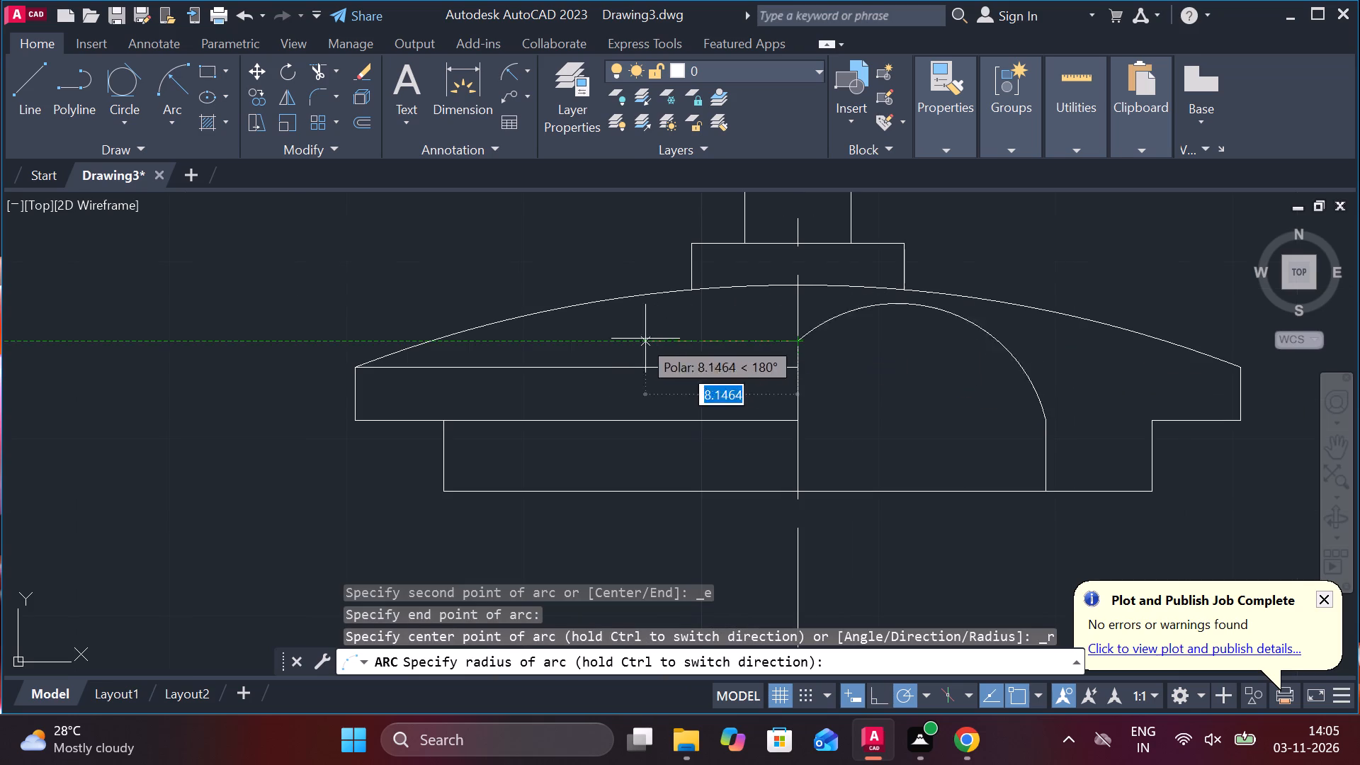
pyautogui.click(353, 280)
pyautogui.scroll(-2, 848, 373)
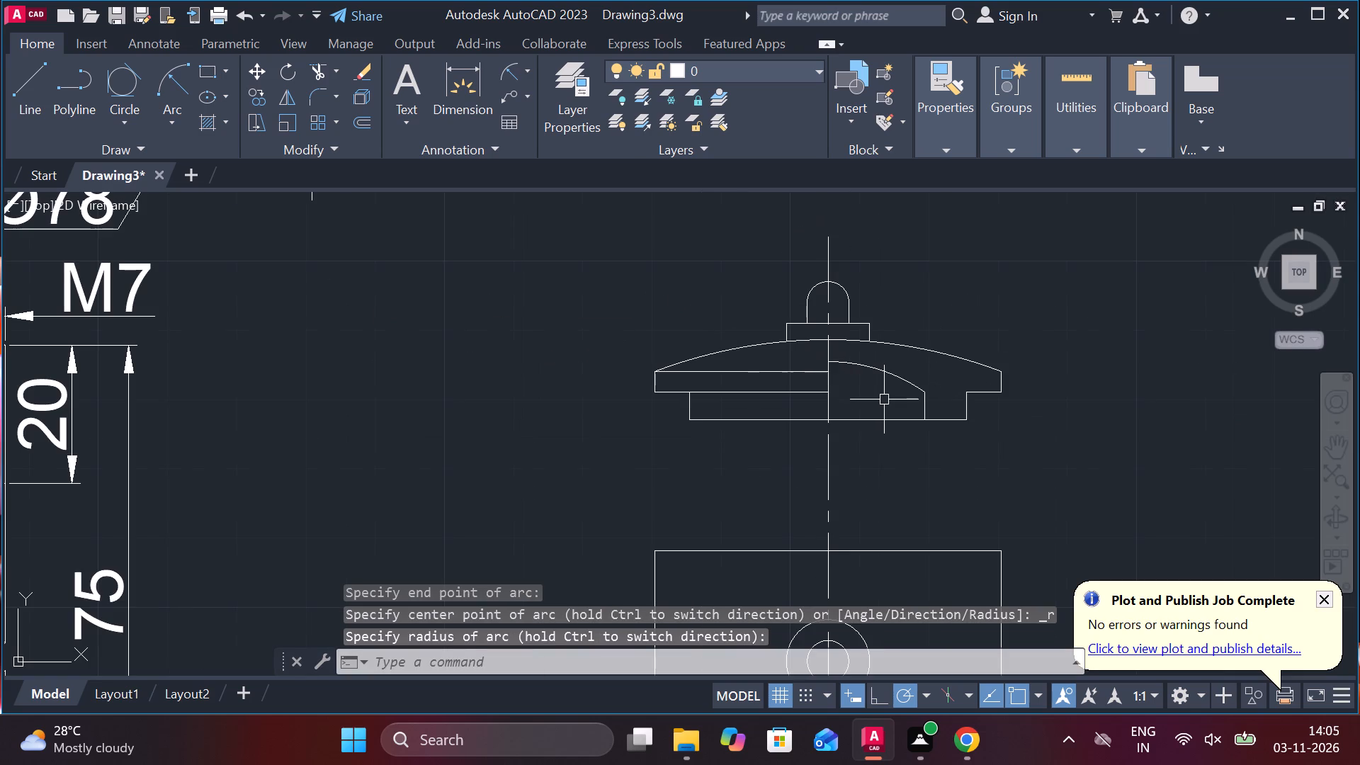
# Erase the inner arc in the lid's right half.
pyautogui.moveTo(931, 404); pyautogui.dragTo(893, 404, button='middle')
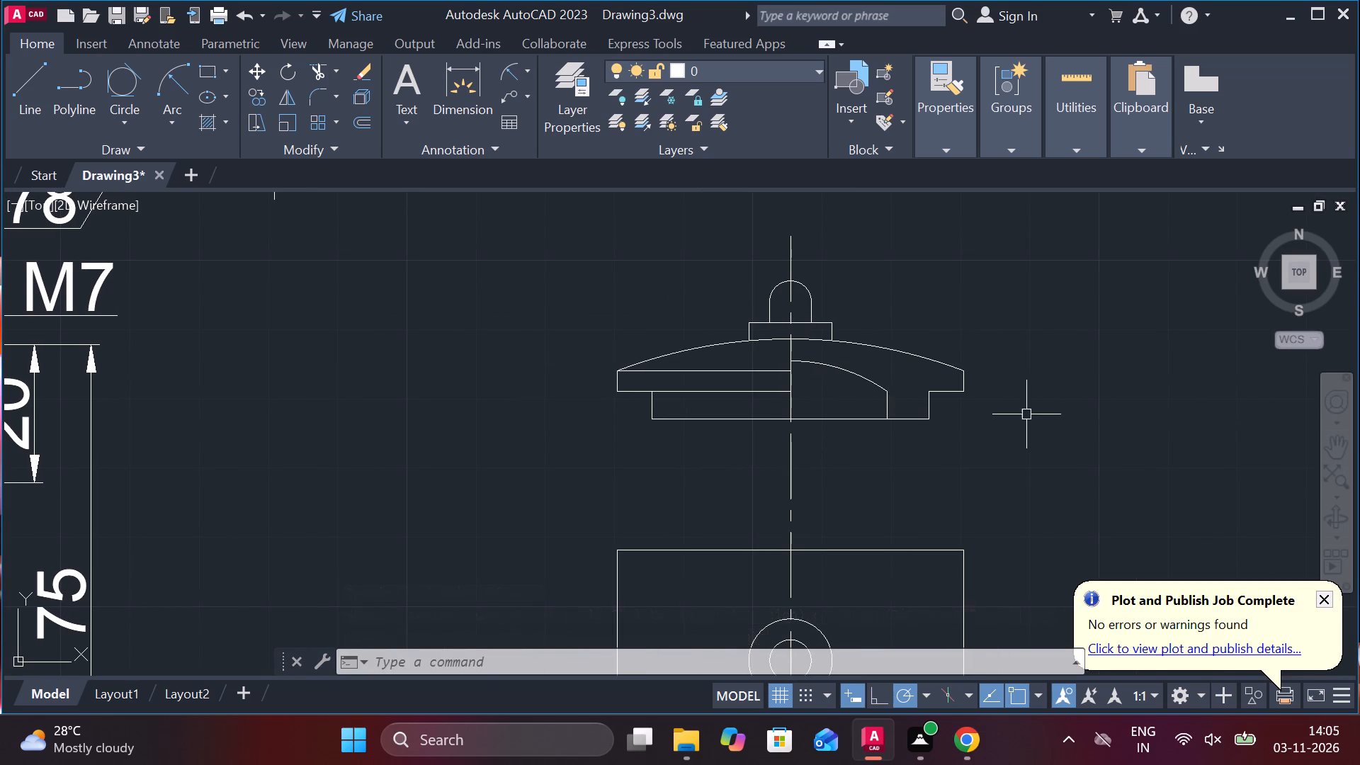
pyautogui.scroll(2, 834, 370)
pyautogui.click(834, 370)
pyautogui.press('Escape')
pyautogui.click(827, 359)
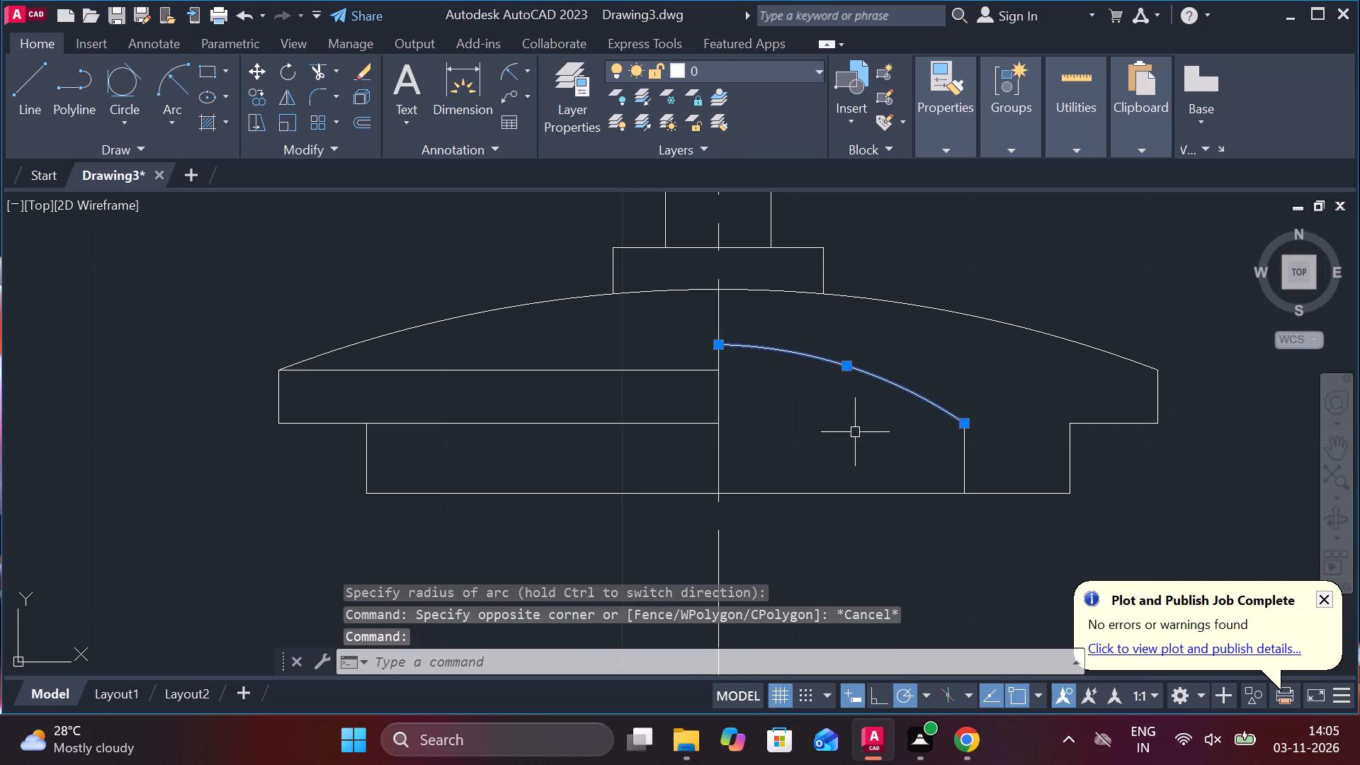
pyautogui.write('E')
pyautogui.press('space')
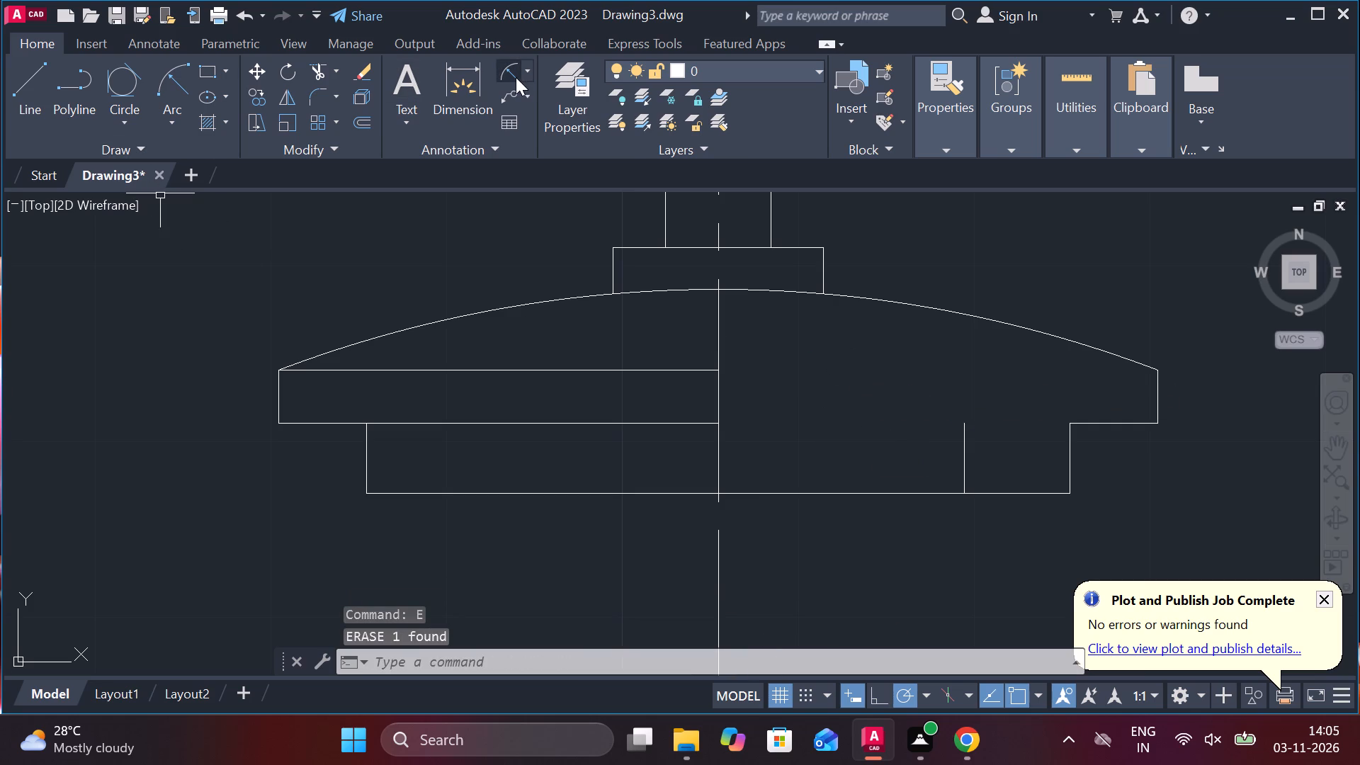
# Draw an arc of radius about 24 from the inner vertical line's upper end to the centreline, just above the rim's upper line.
pyautogui.click(514, 76)
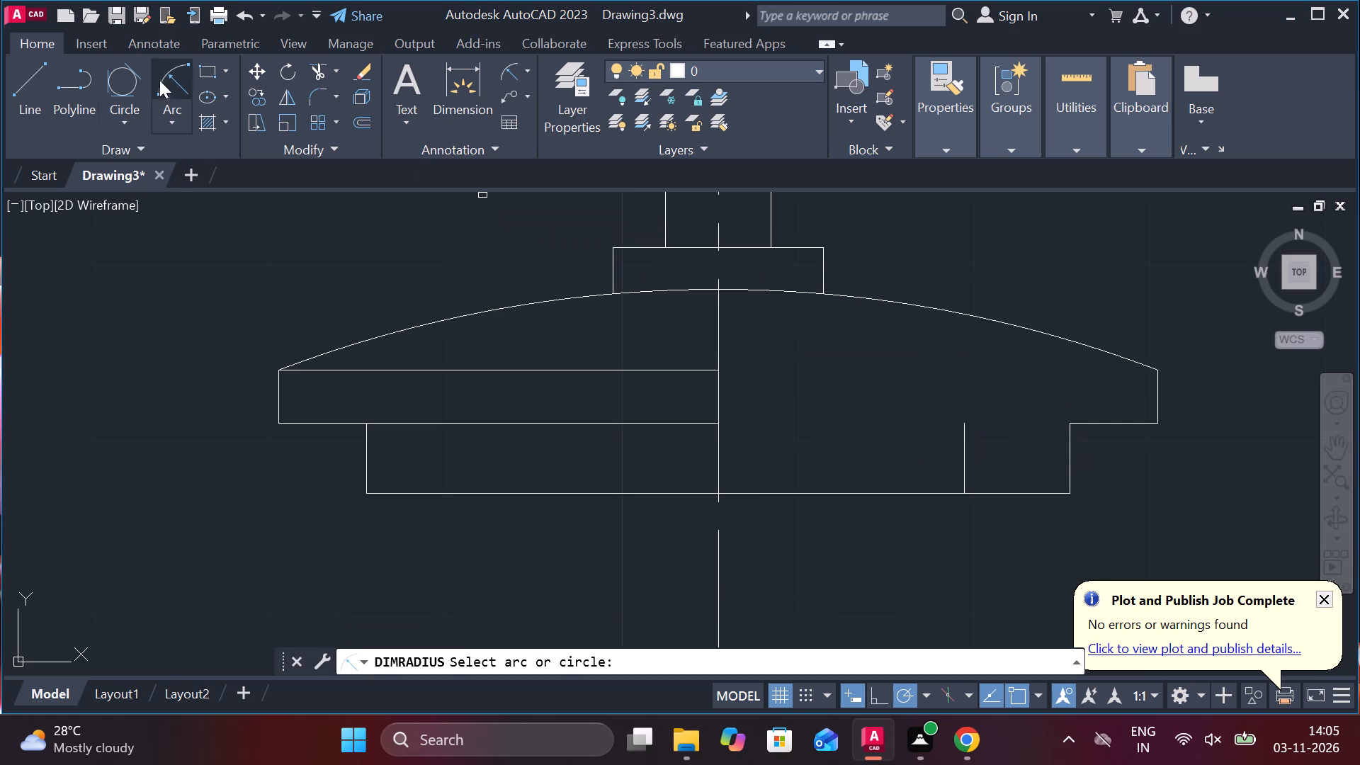
pyautogui.click(164, 76)
pyautogui.click(960, 419)
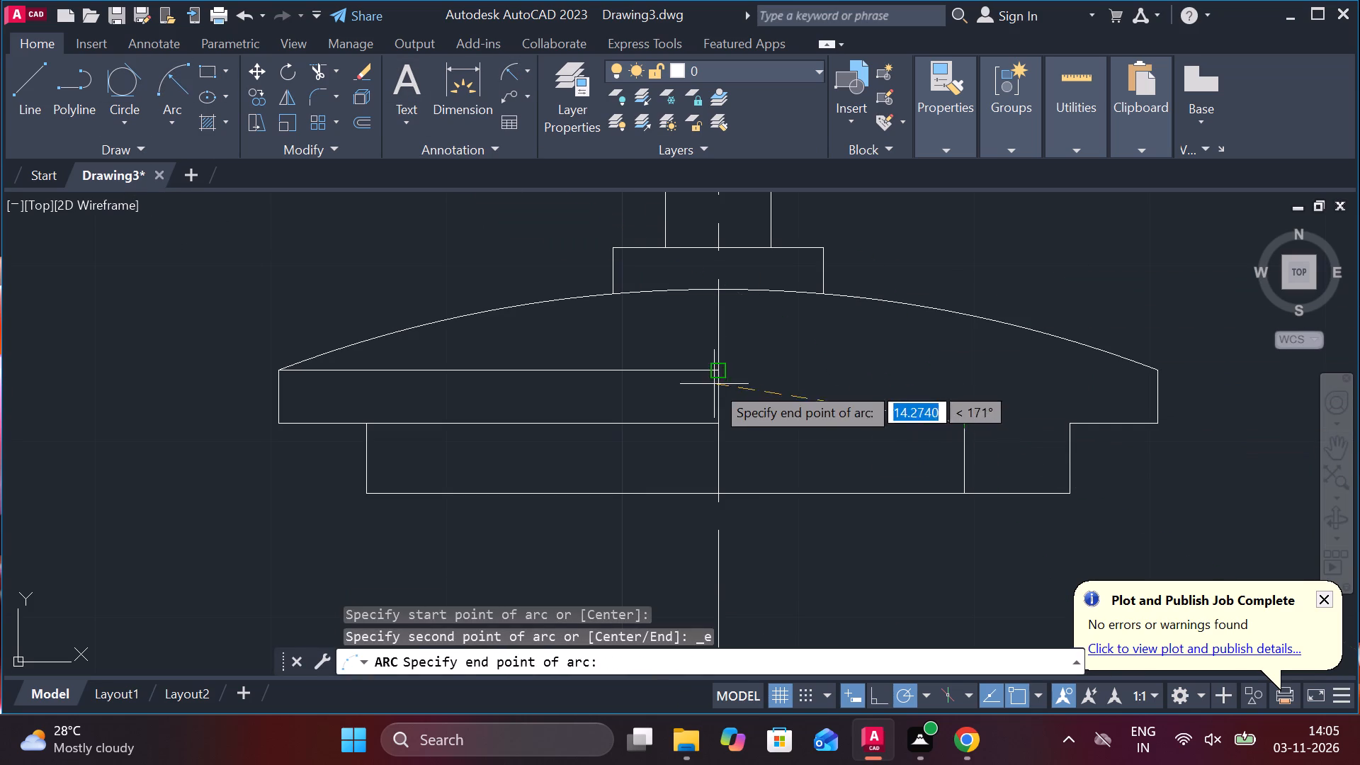
pyautogui.scroll(1, 762, 359)
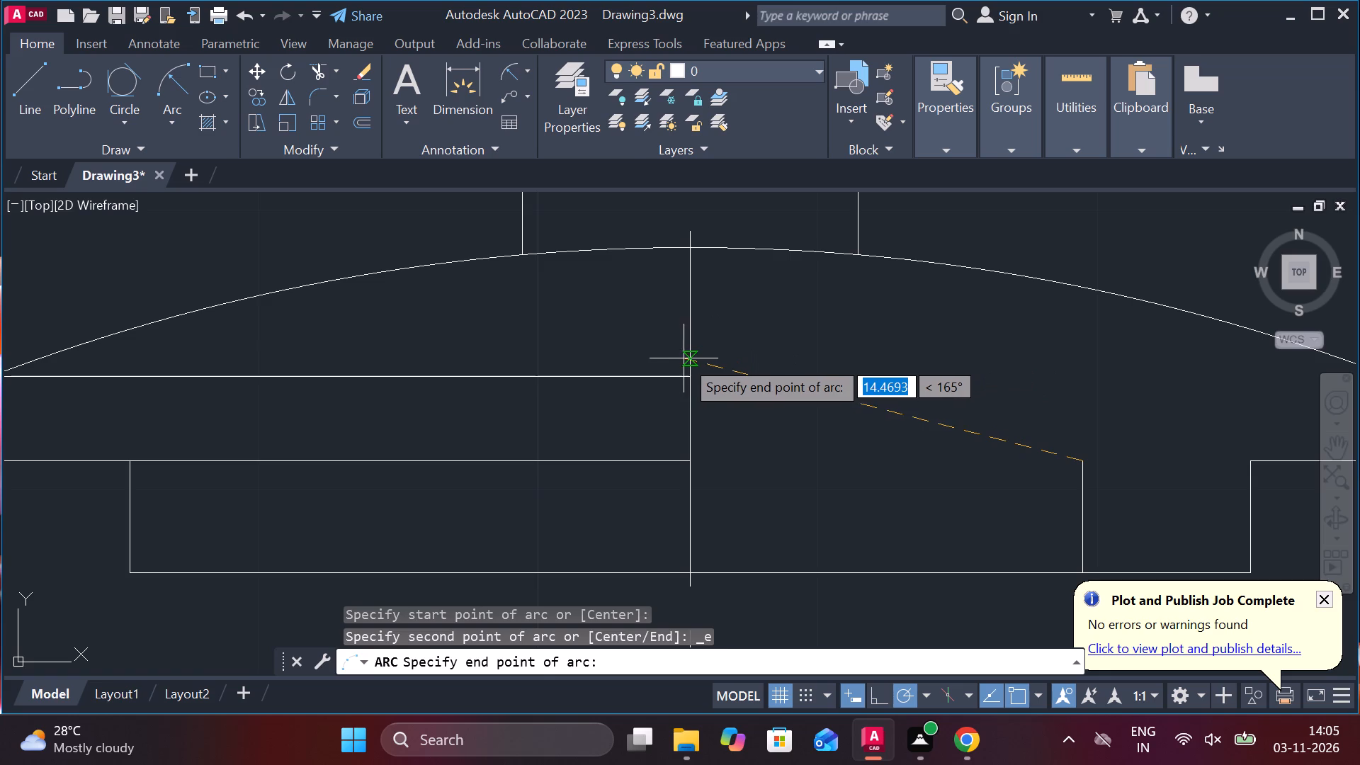
pyautogui.click(684, 358)
pyautogui.scroll(-1, 545, 342)
pyautogui.moveTo(419, 364); pyautogui.dragTo(687, 325, button='middle')
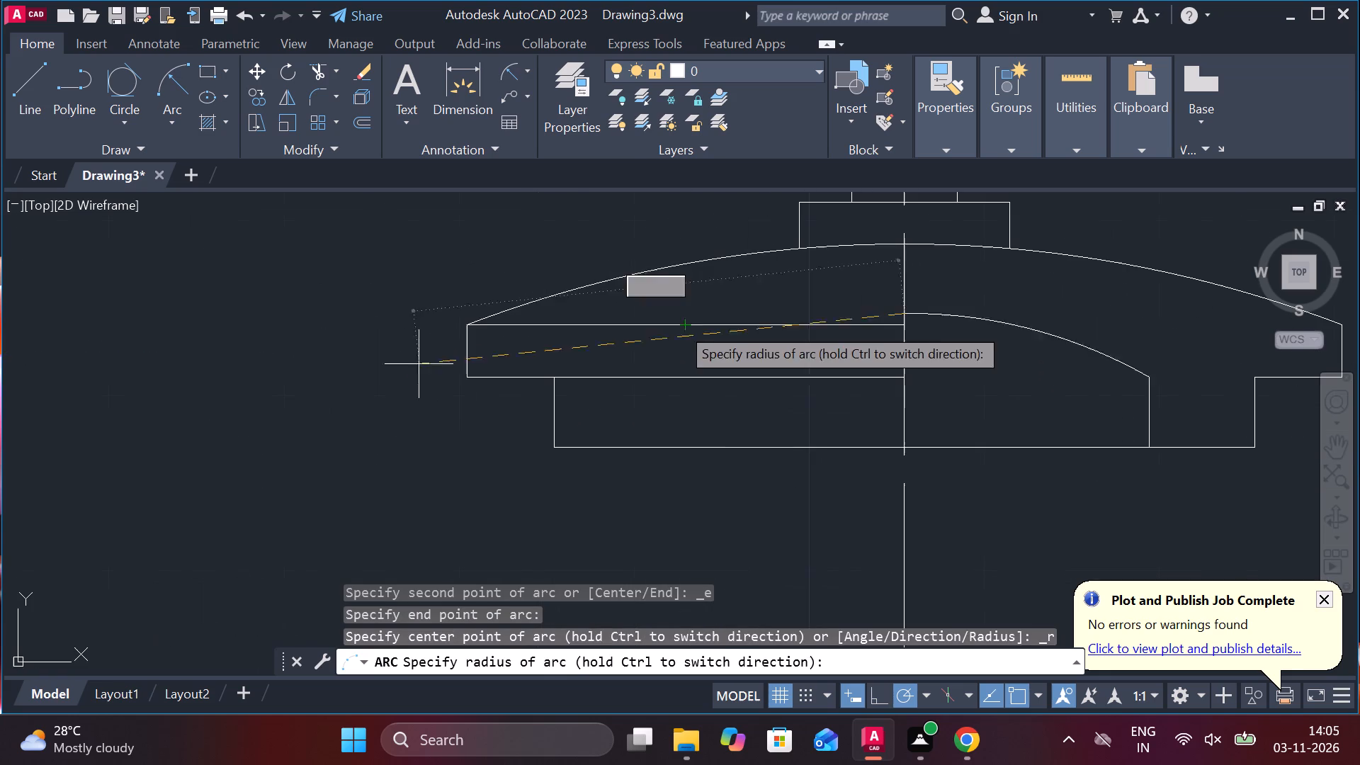
pyautogui.click(487, 274)
# Hatch the lid's right-half wall between the outer dome and the inner arc, including the bottom step, at scale 0.6.
pyautogui.scroll(-3, 835, 331)
pyautogui.moveTo(915, 354); pyautogui.dragTo(893, 356, button='middle')
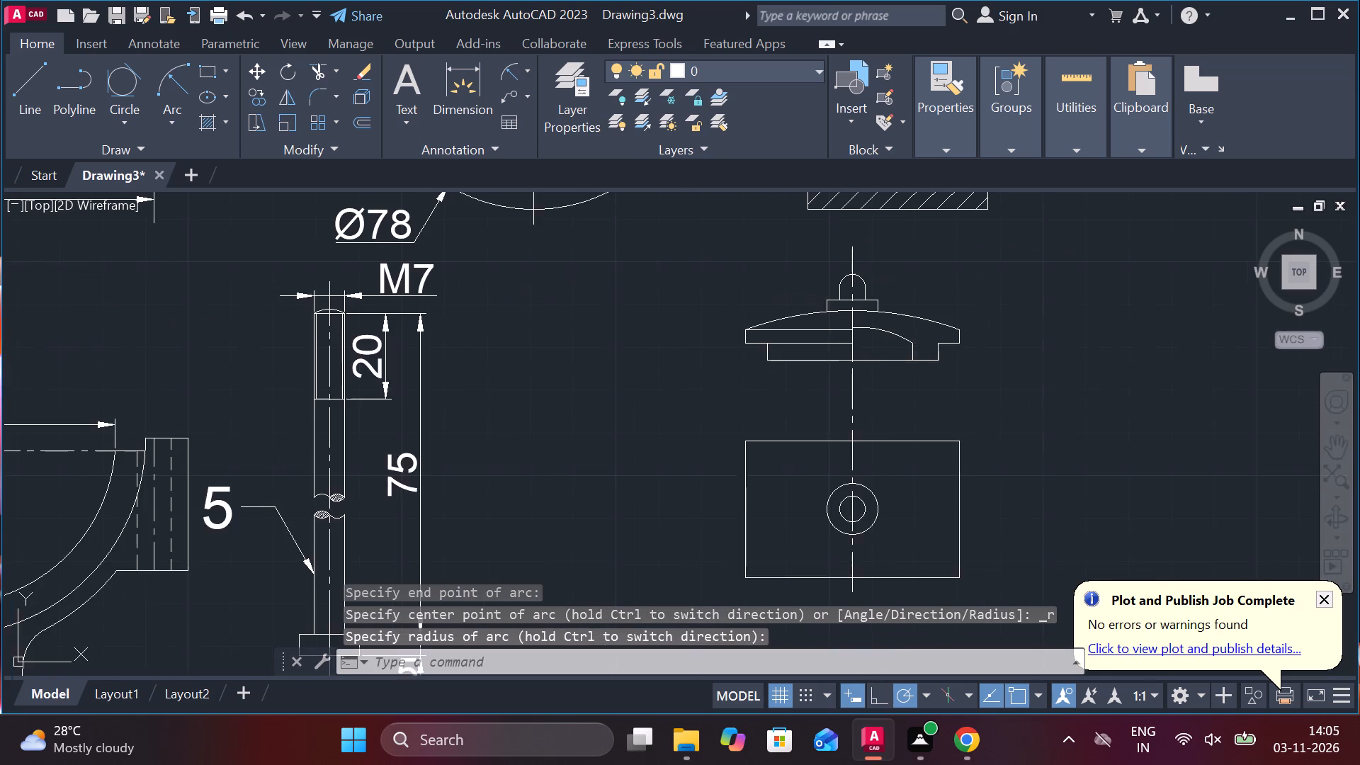
pyautogui.moveTo(893, 356); pyautogui.dragTo(840, 356, button='middle')
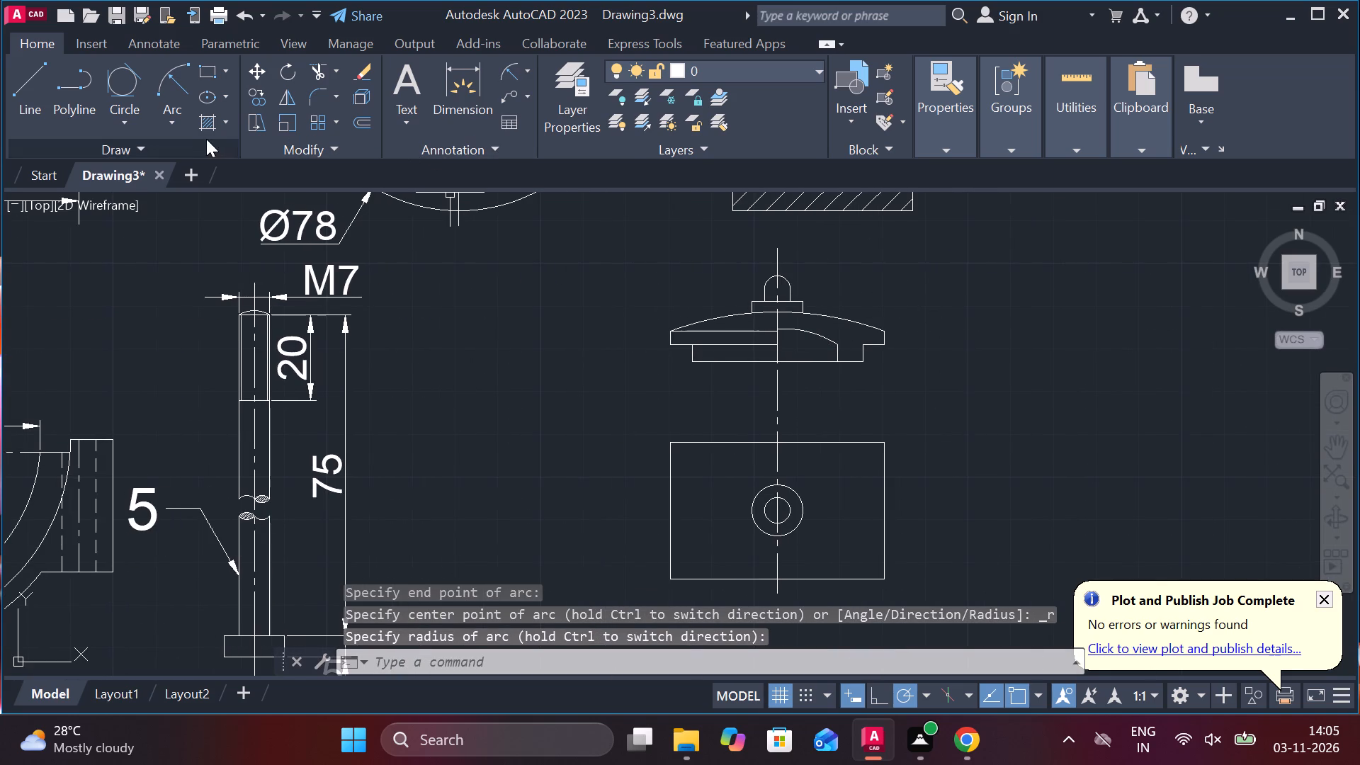
pyautogui.click(199, 124)
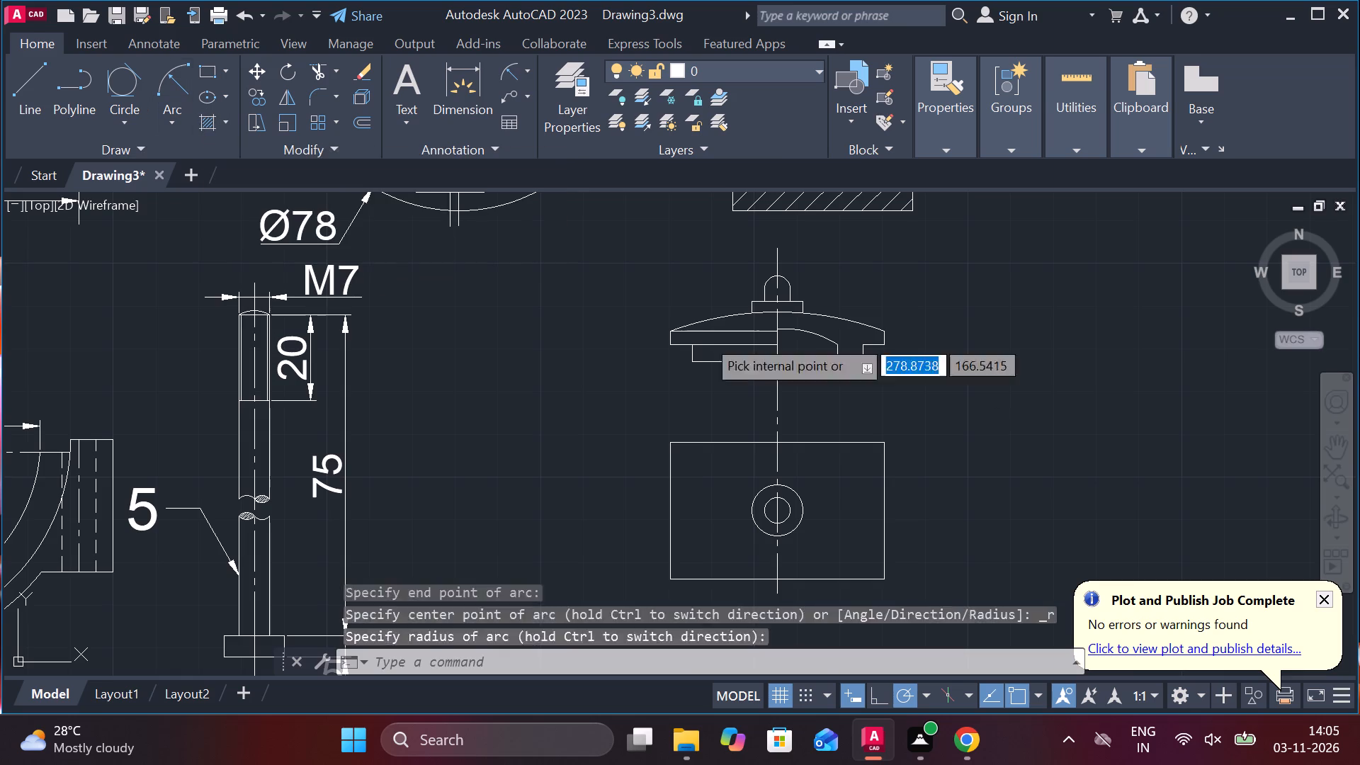
pyautogui.click(802, 125)
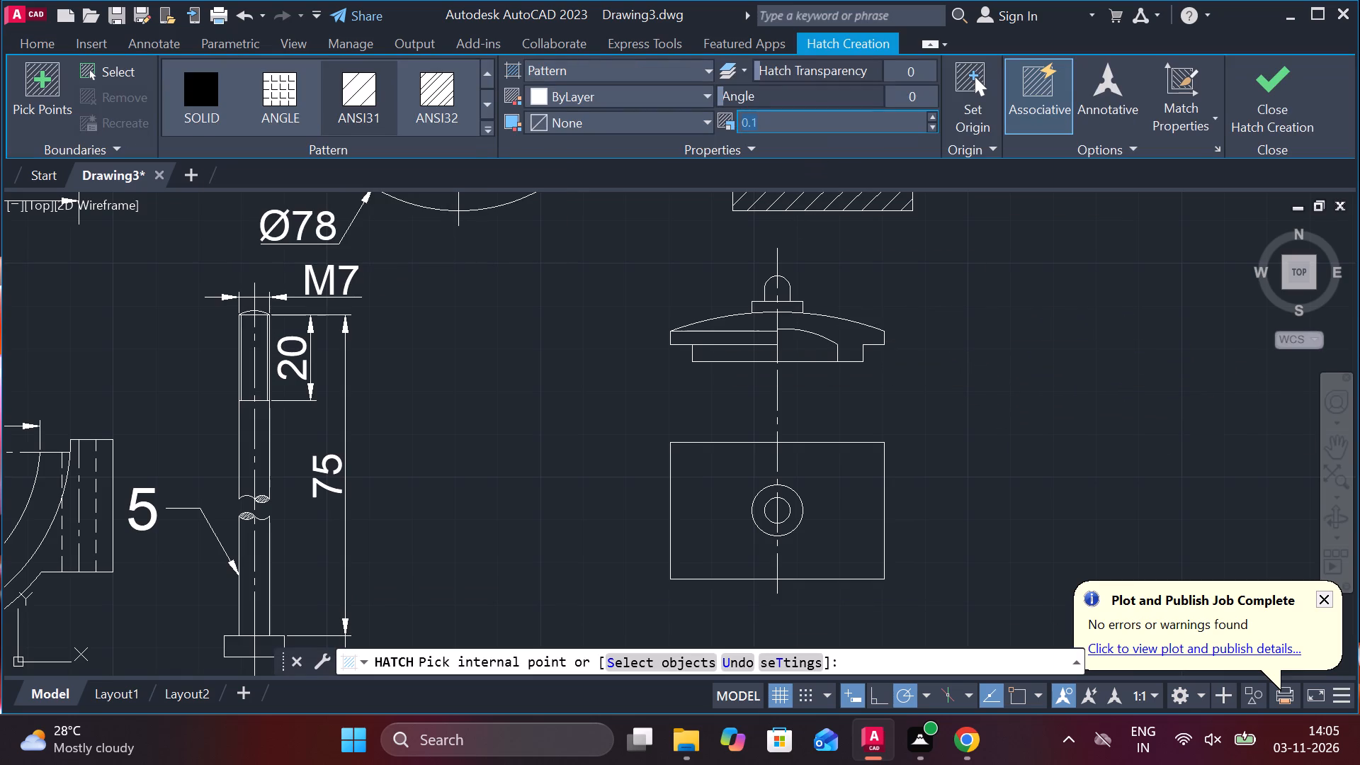
pyautogui.press('.')
pyautogui.write('6')
pyautogui.press('space')
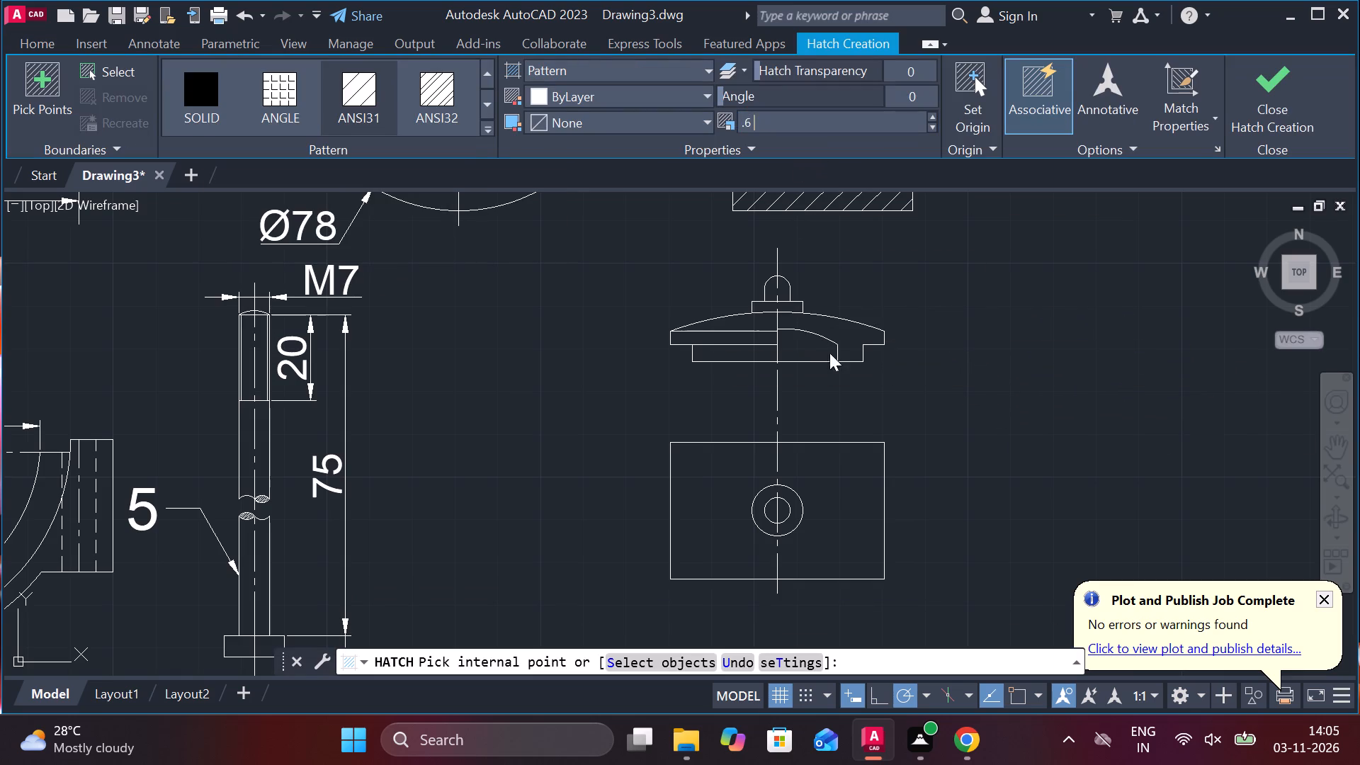
pyautogui.click(843, 322)
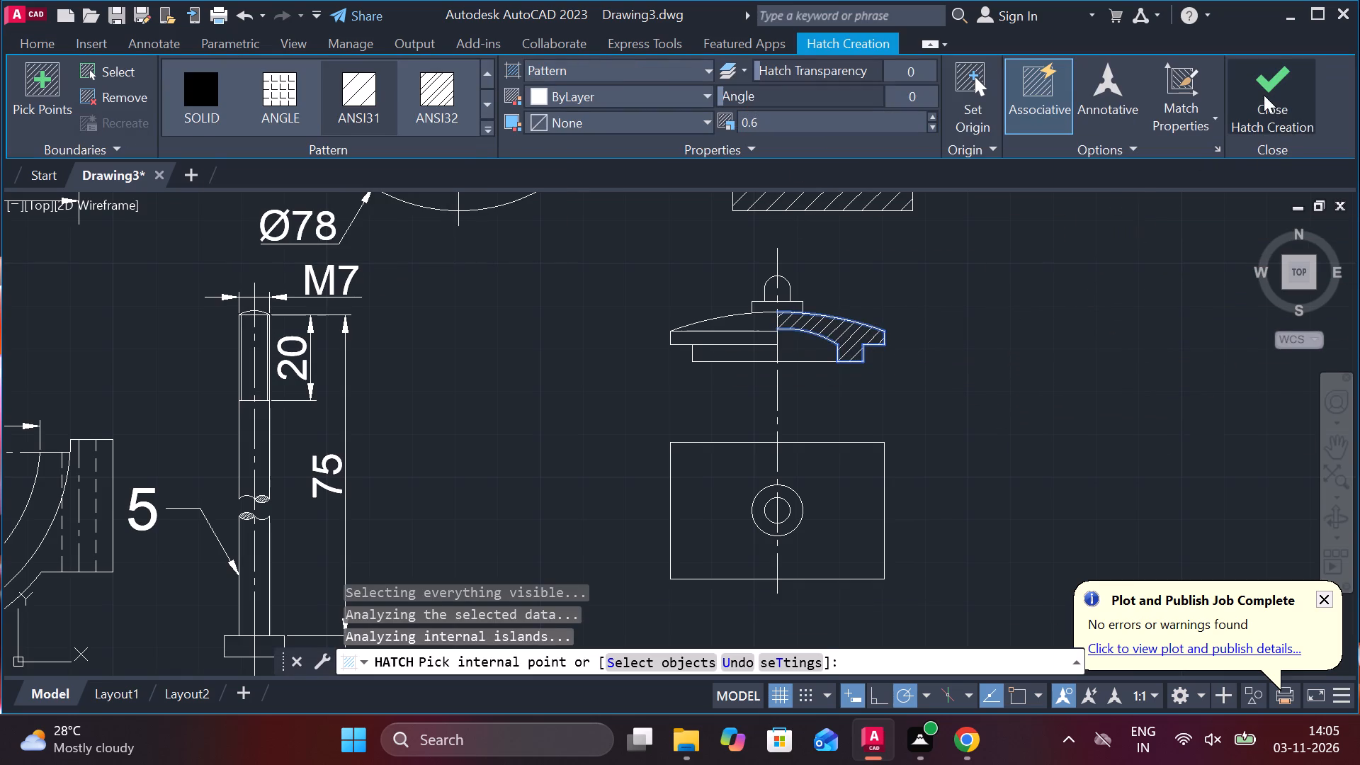
pyautogui.click(1264, 95)
# Add a horizontal linear dimension for the width of the collar beneath the lid's knob, placed above the knob.
pyautogui.scroll(1, 797, 276)
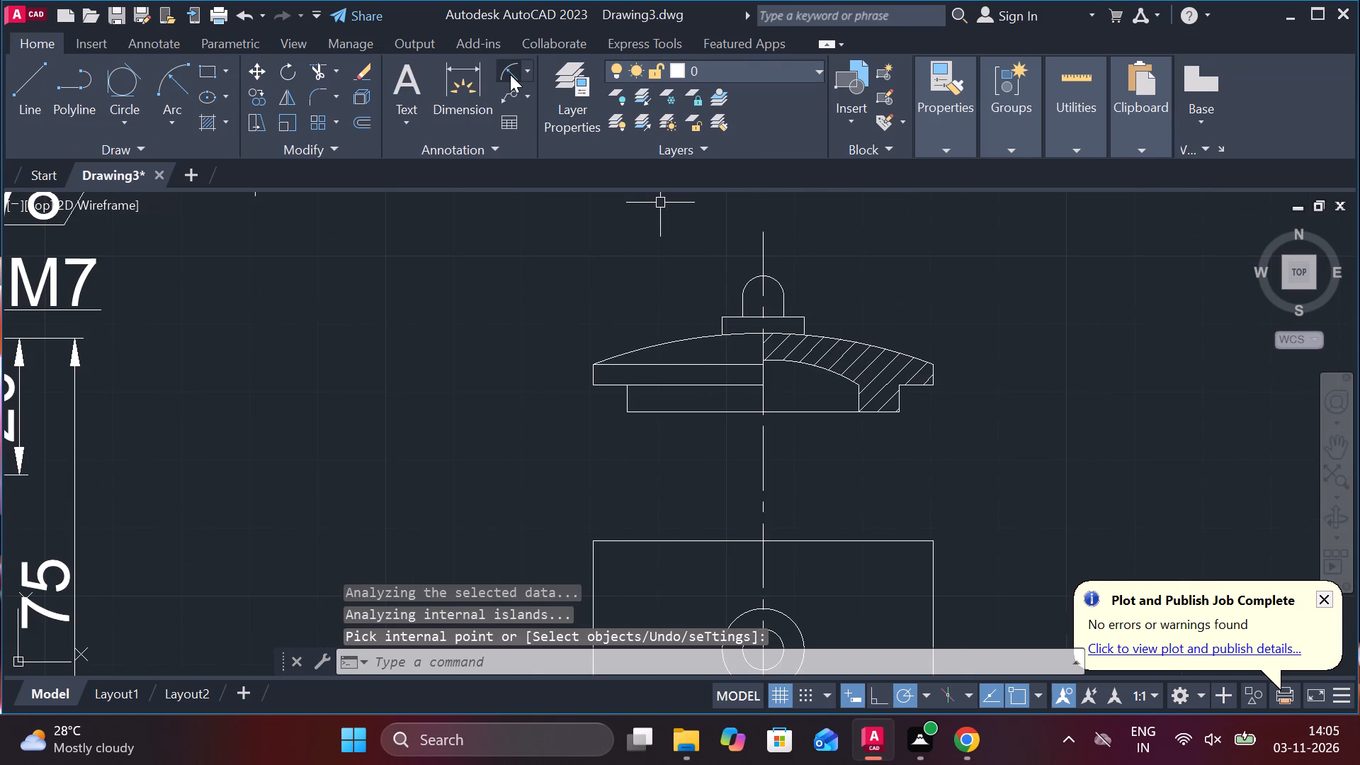
pyautogui.click(524, 69)
pyautogui.click(550, 101)
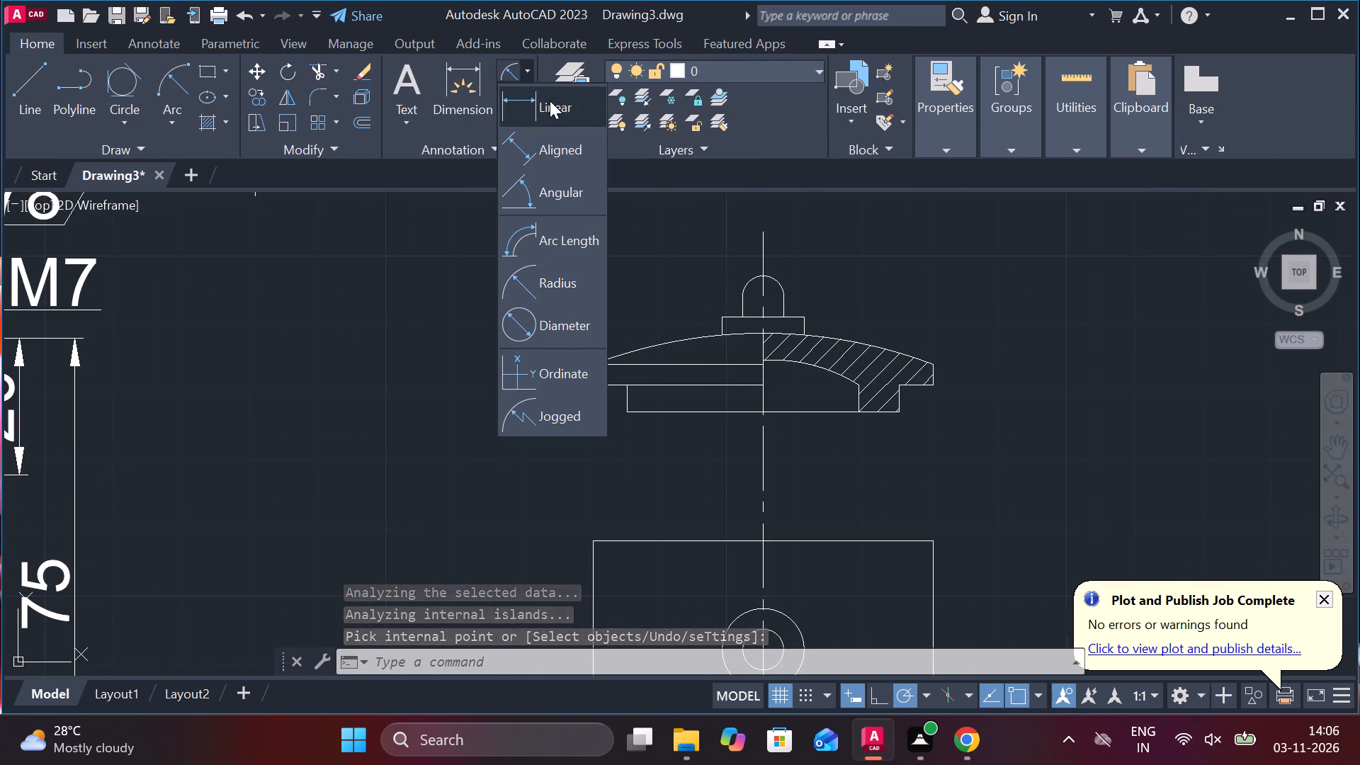
pyautogui.scroll(3, 702, 324)
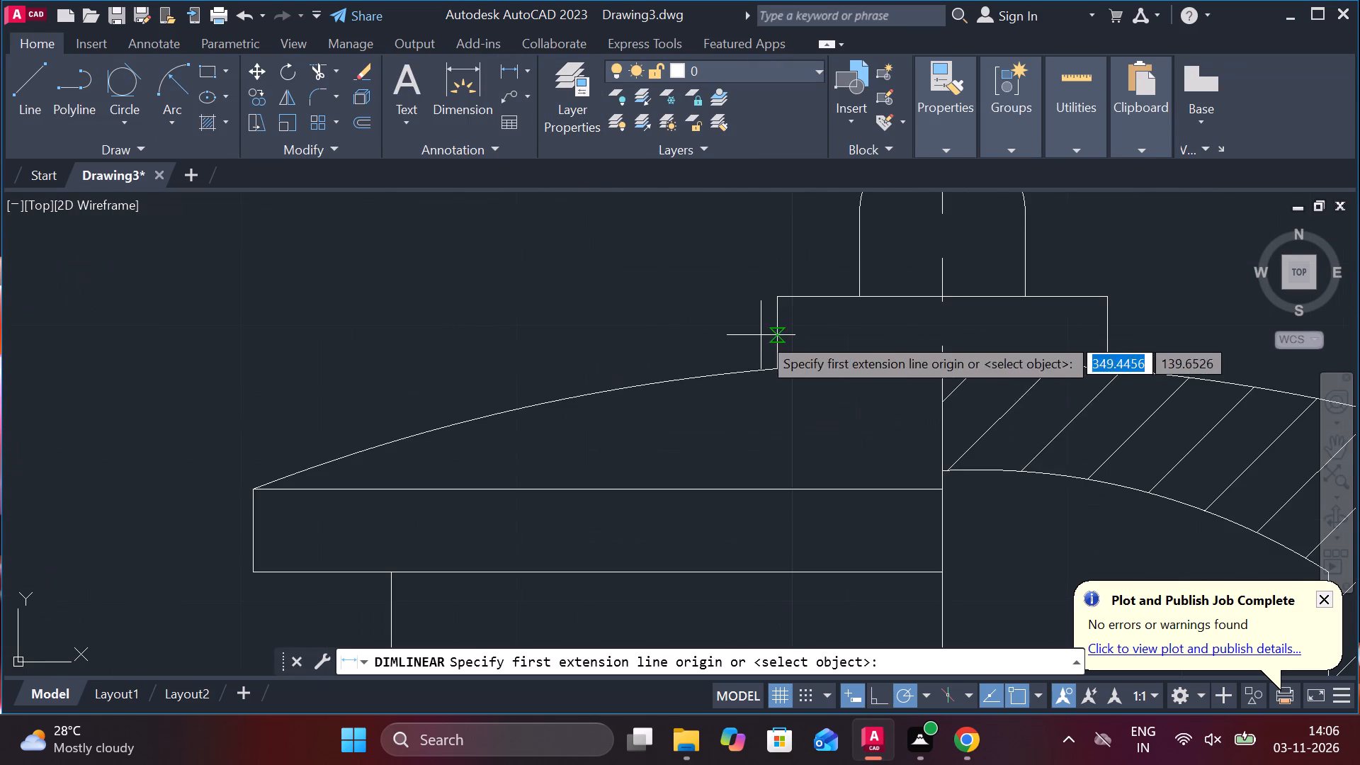
pyautogui.moveTo(761, 335); pyautogui.dragTo(708, 428, button='middle')
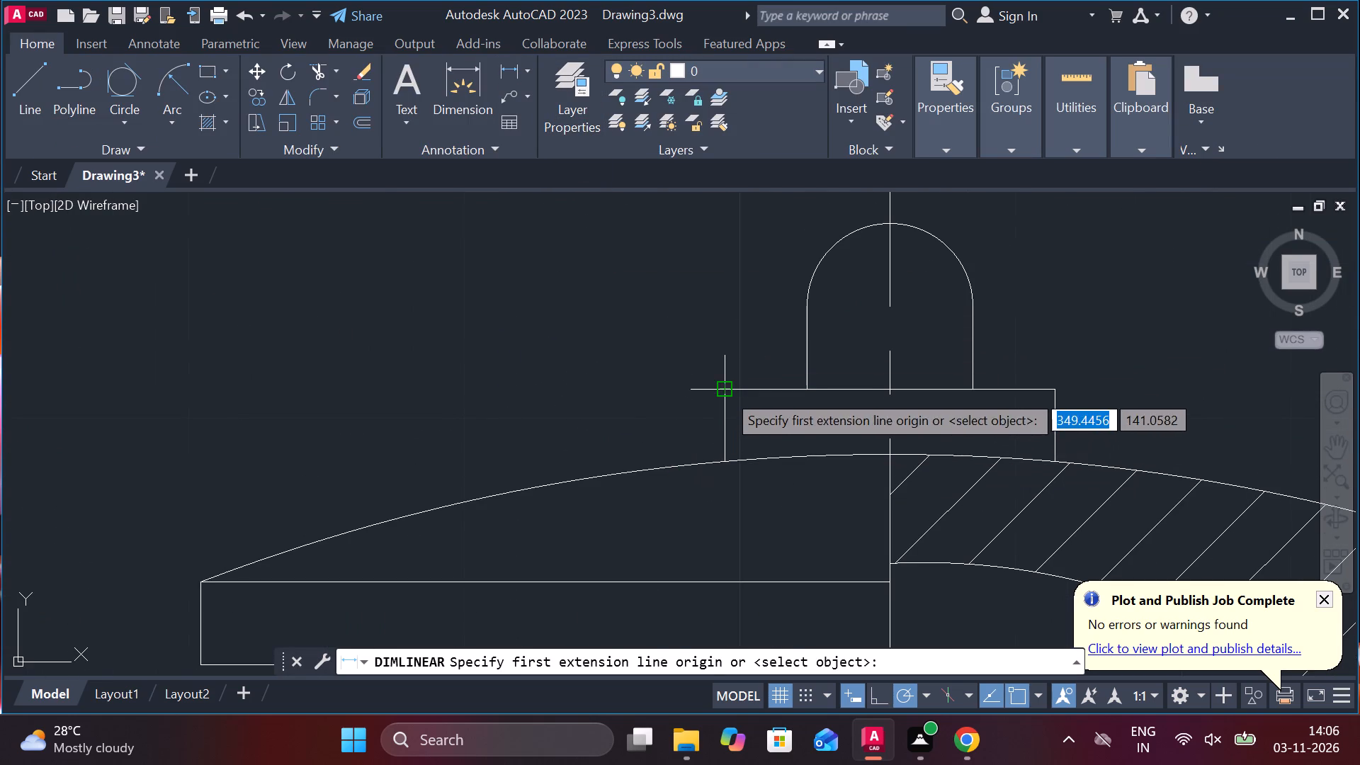
pyautogui.click(725, 392)
pyautogui.click(1059, 392)
pyautogui.moveTo(1059, 392); pyautogui.dragTo(1053, 531, button='middle')
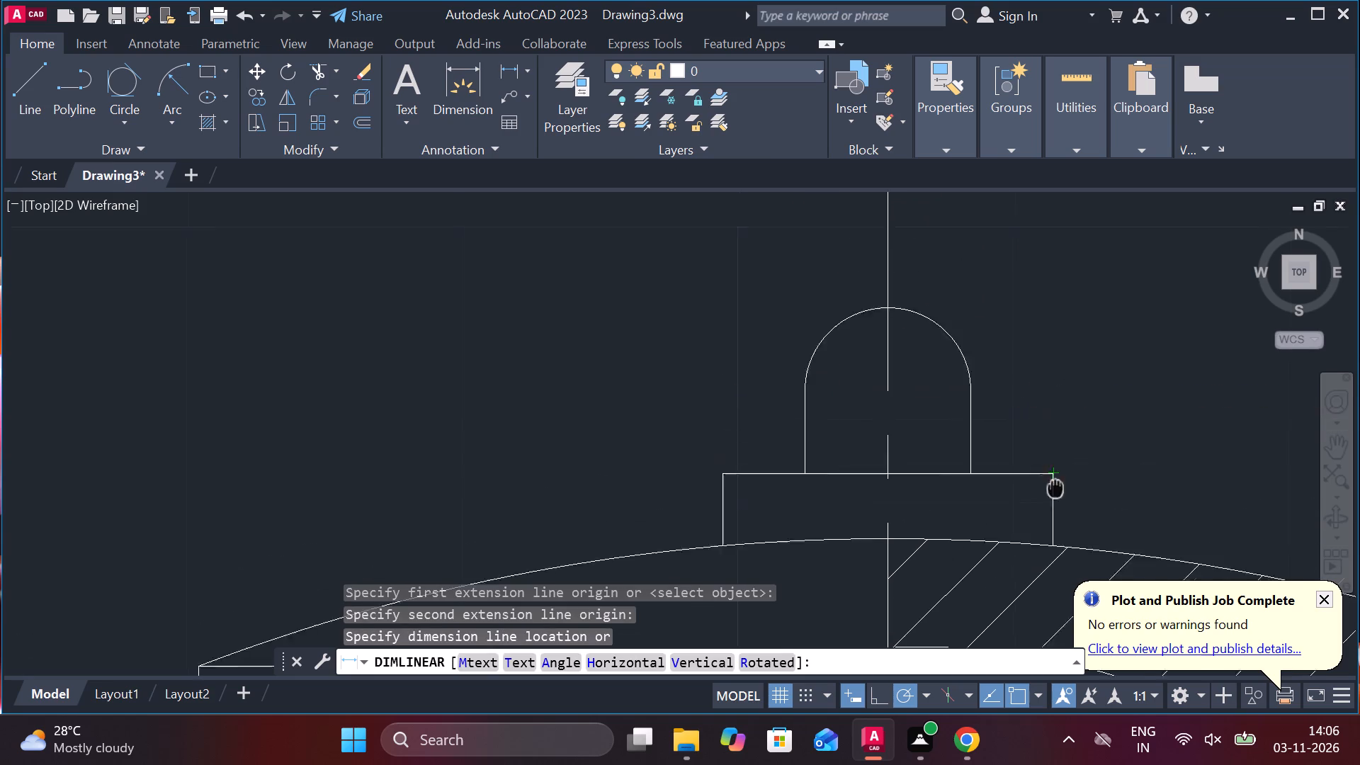
pyautogui.moveTo(1053, 531); pyautogui.dragTo(1053, 533, button='middle')
pyautogui.scroll(-3, 1050, 529)
pyautogui.scroll(2, 1052, 442)
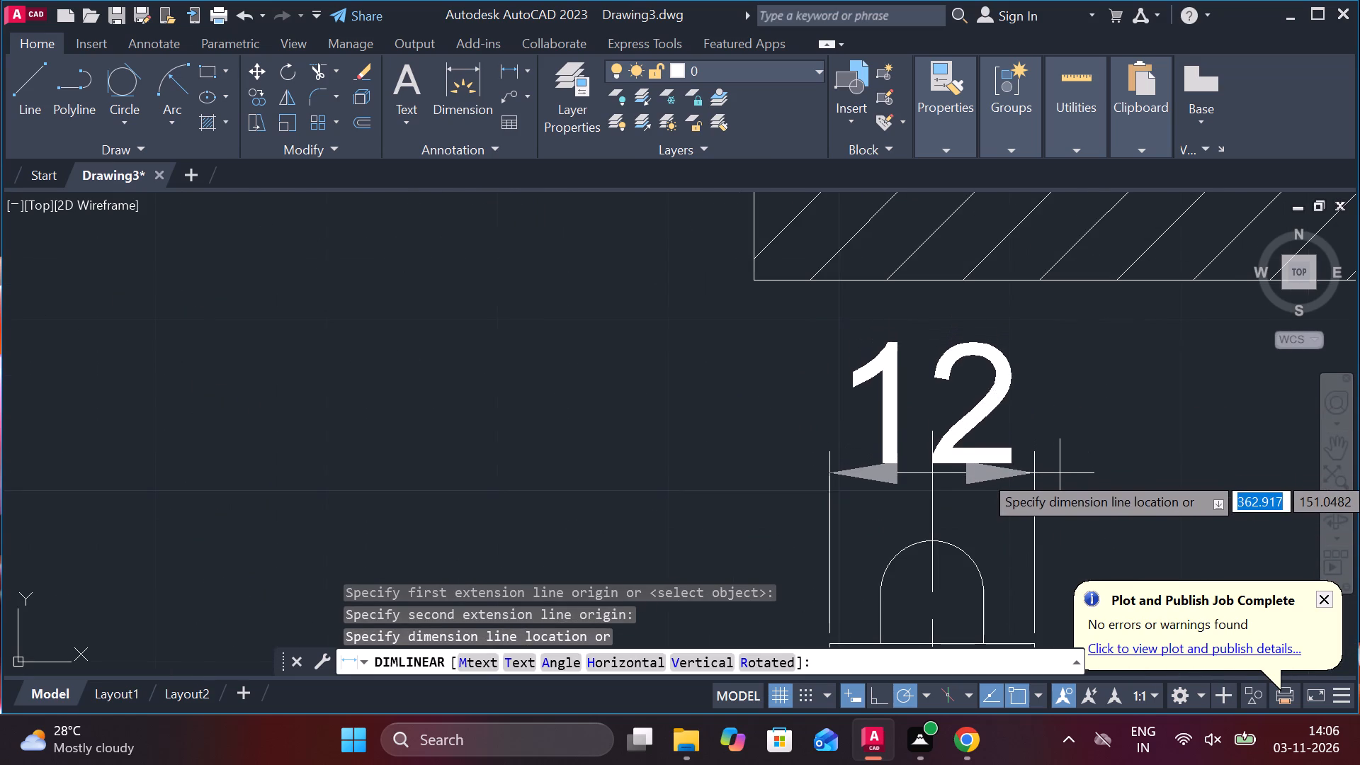
pyautogui.click(1060, 480)
# Add a diameter symbol in front of the collar's 12 dimension text.
pyautogui.scroll(-2, 1060, 480)
pyautogui.middleClick(1110, 507)
pyautogui.moveTo(1106, 499); pyautogui.dragTo(1022, 473, button='middle')
pyautogui.doubleClick(955, 416)
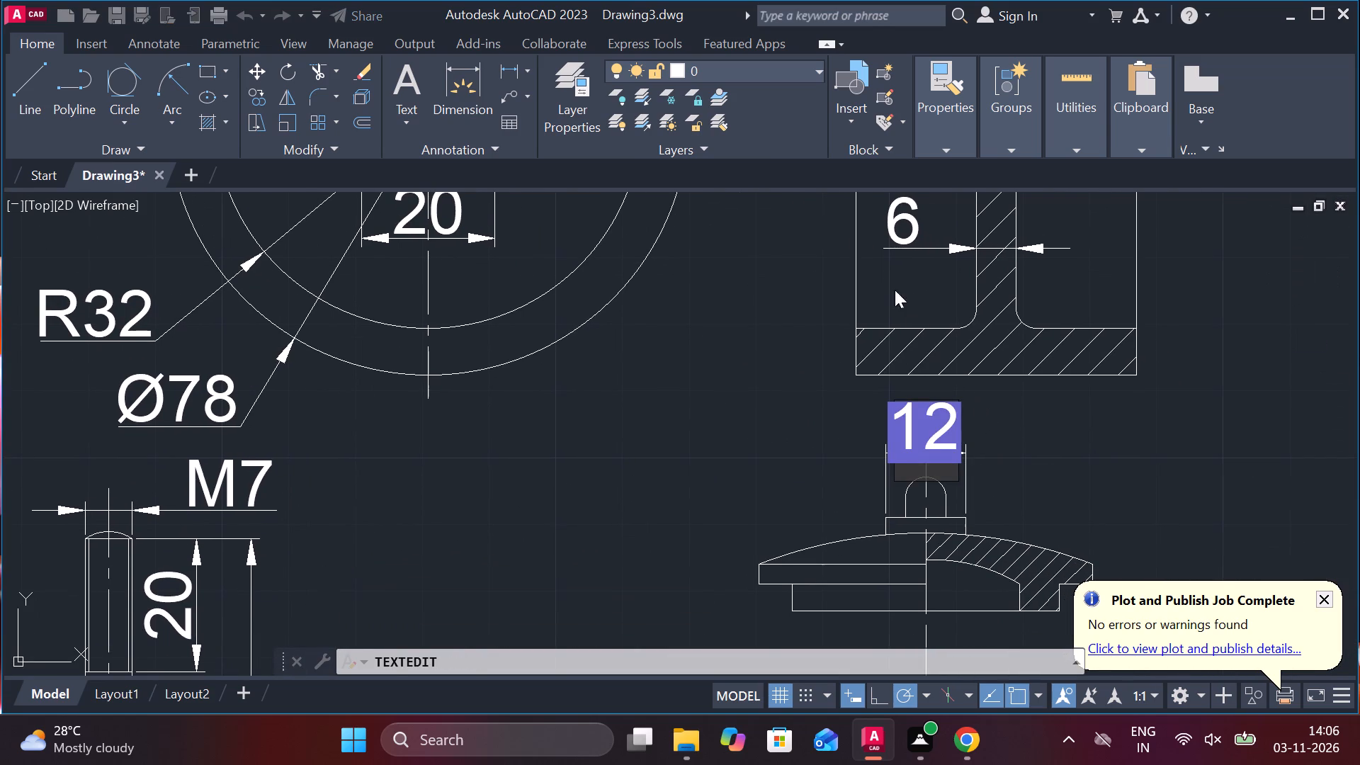
pyautogui.click(904, 117)
pyautogui.click(971, 211)
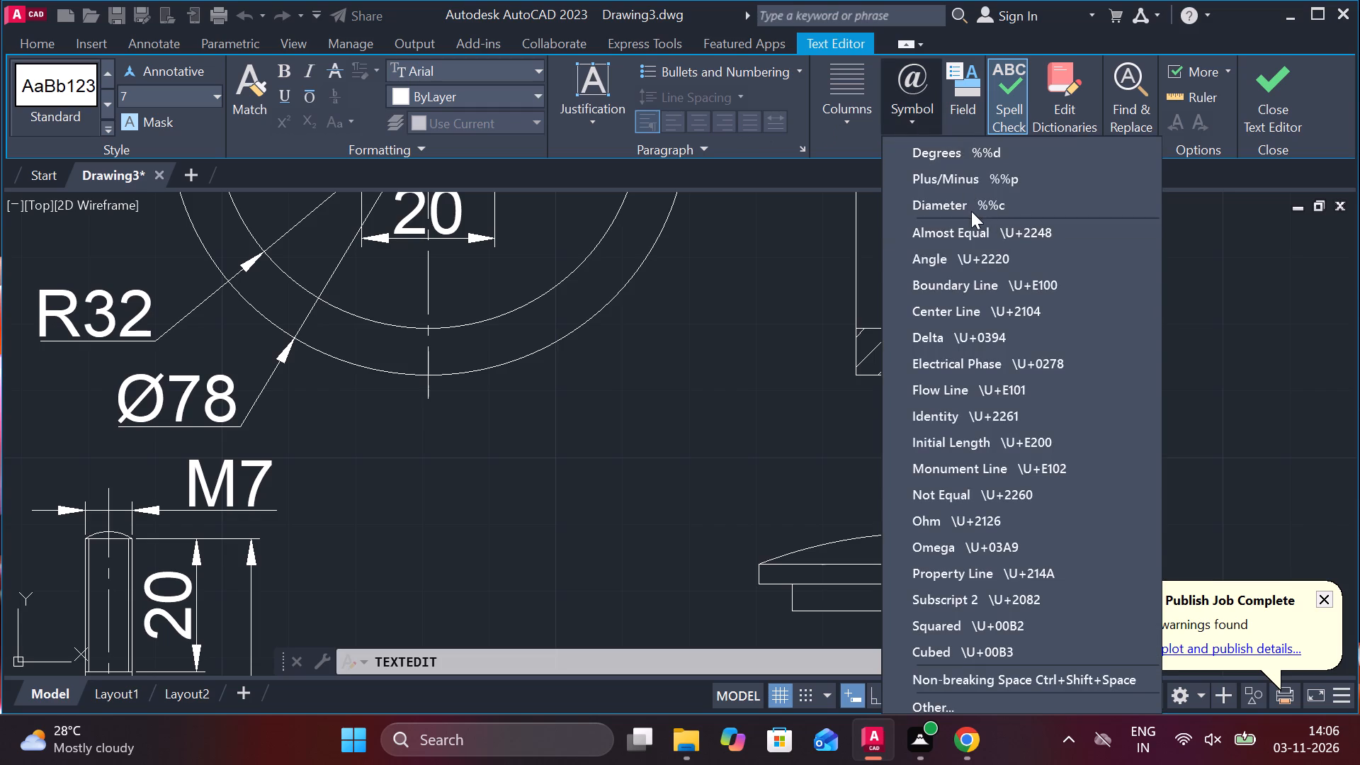
pyautogui.click(1276, 114)
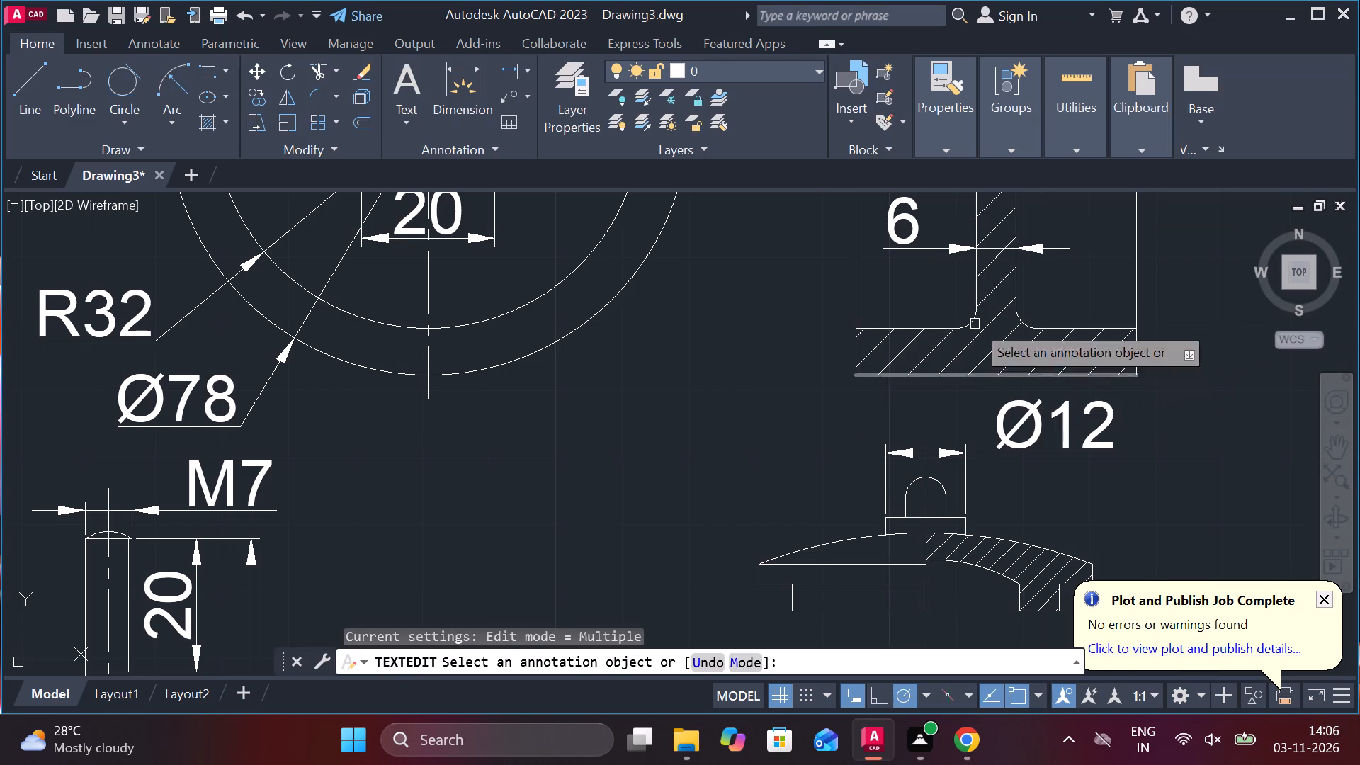
pyautogui.press('Escape')
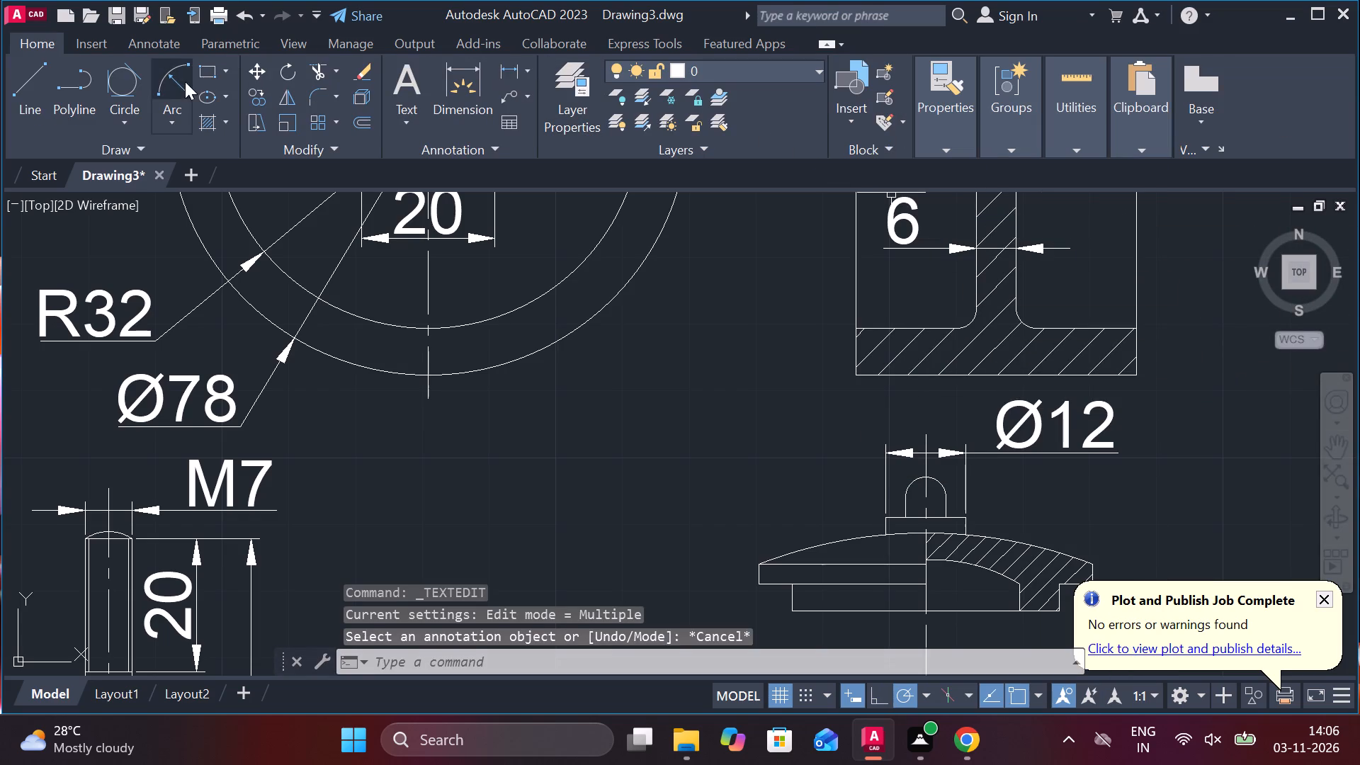
# Dimension the knob's width between its vertical sides and shift the dimension text to the left, clear of the collar dimension.
pyautogui.click(514, 72)
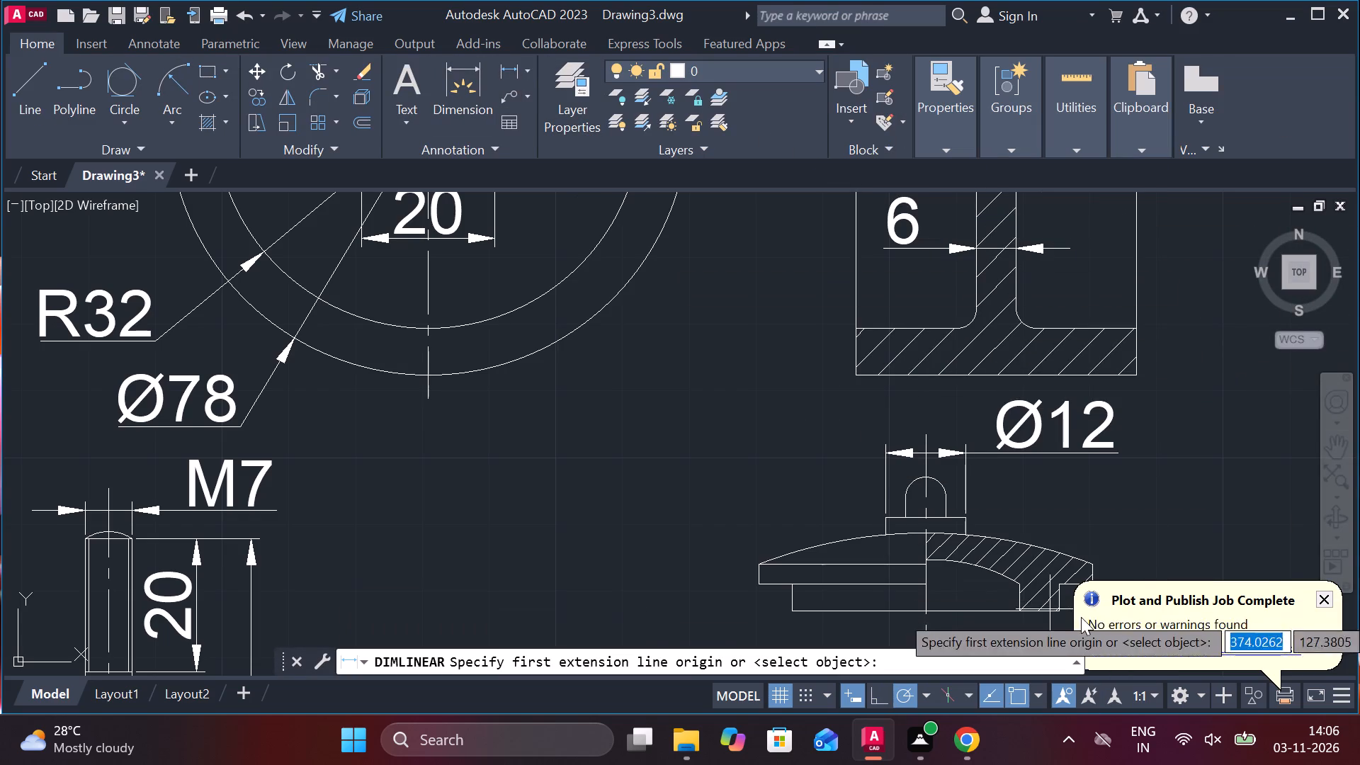
pyautogui.scroll(2, 1013, 546)
pyautogui.click(842, 438)
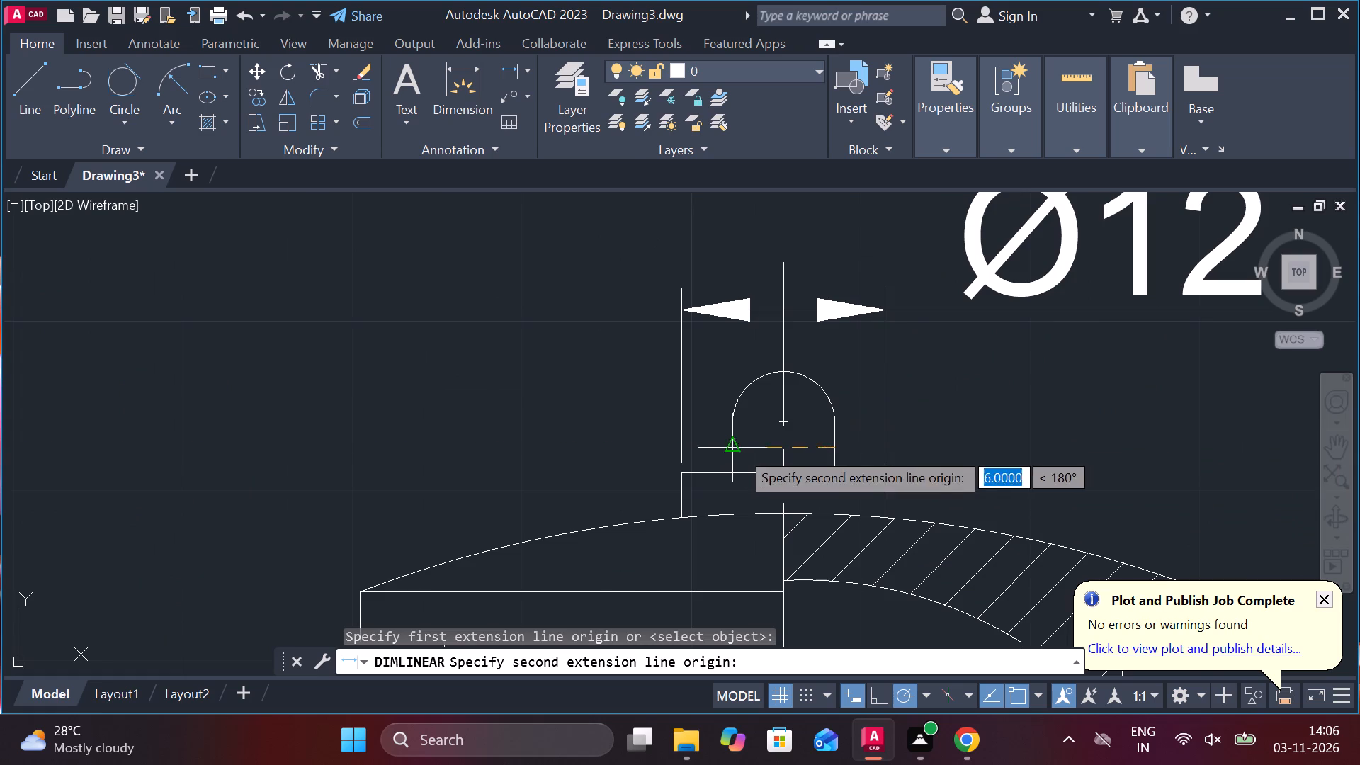
pyautogui.click(739, 449)
pyautogui.click(558, 438)
pyautogui.click(803, 392)
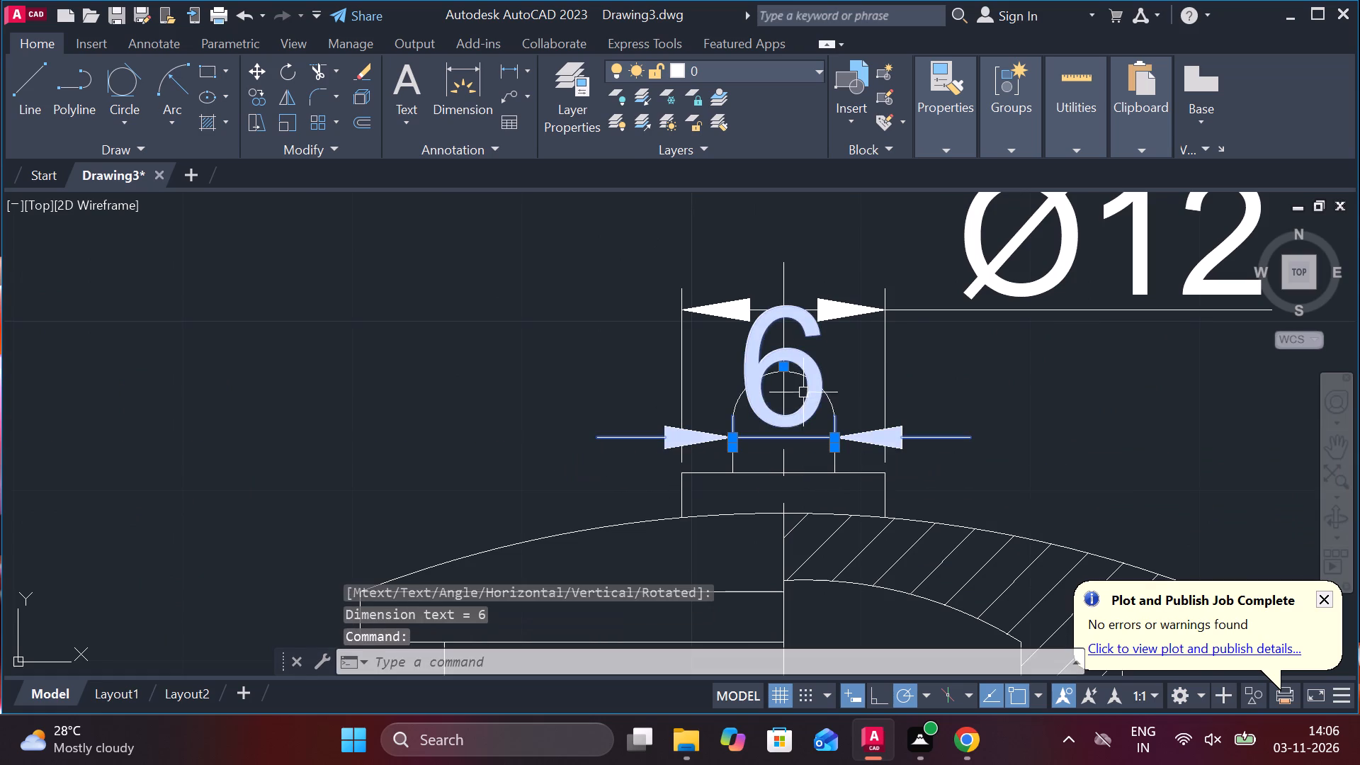
pyautogui.click(784, 371)
pyautogui.click(586, 407)
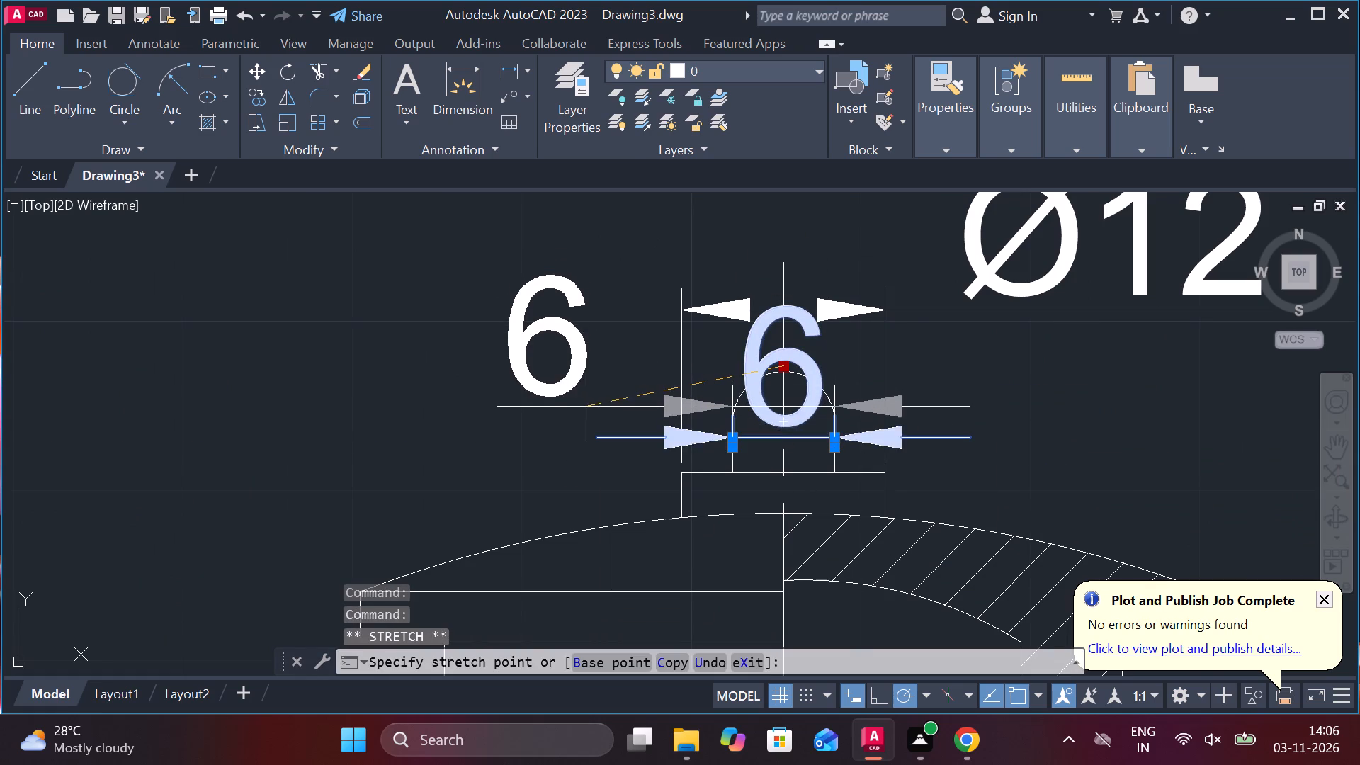
pyautogui.press('Escape')
# Move both lid views with their dimensions about 166 units at 30°, into the empty area right of the pulley's section view.
pyautogui.scroll(-2, 735, 390)
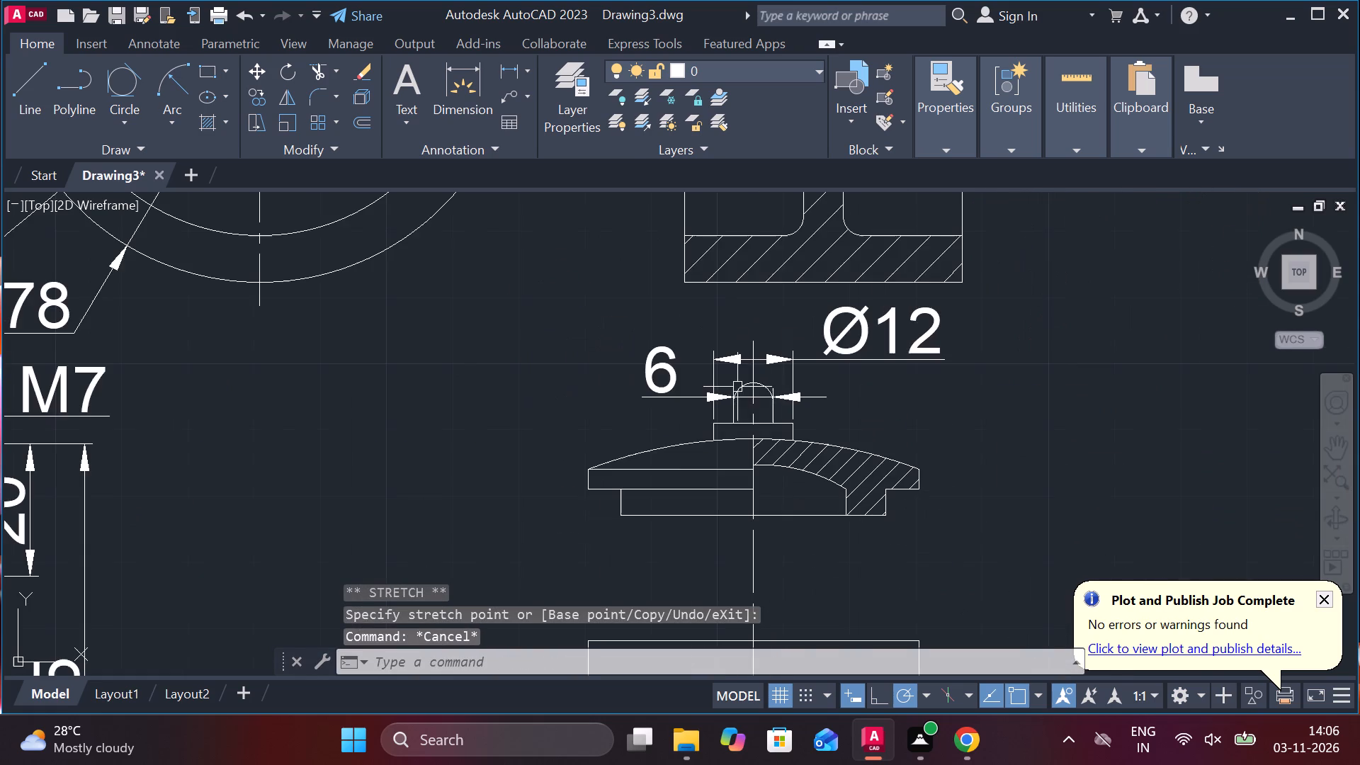
pyautogui.scroll(-1, 778, 387)
pyautogui.scroll(-1, 798, 448)
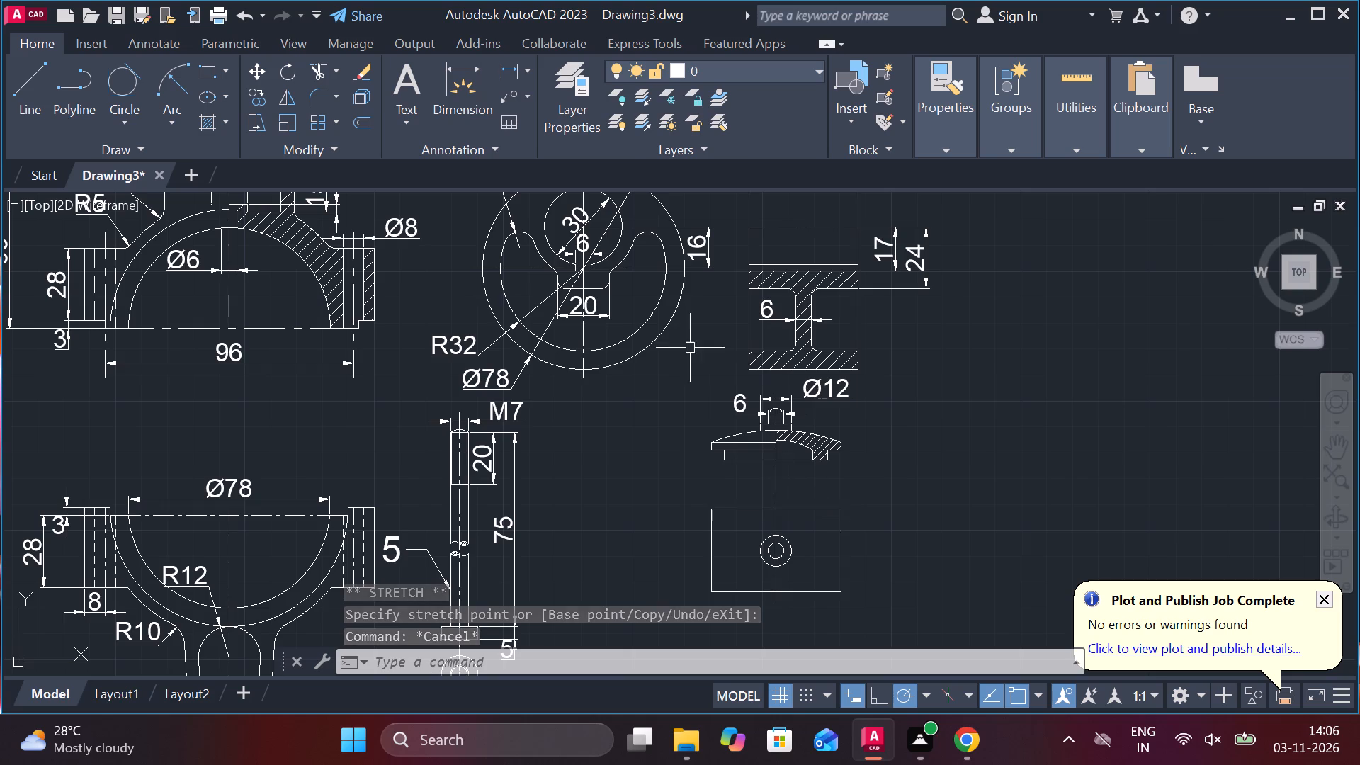
pyautogui.click(650, 373)
pyautogui.moveTo(885, 468); pyautogui.dragTo(872, 455, button='middle')
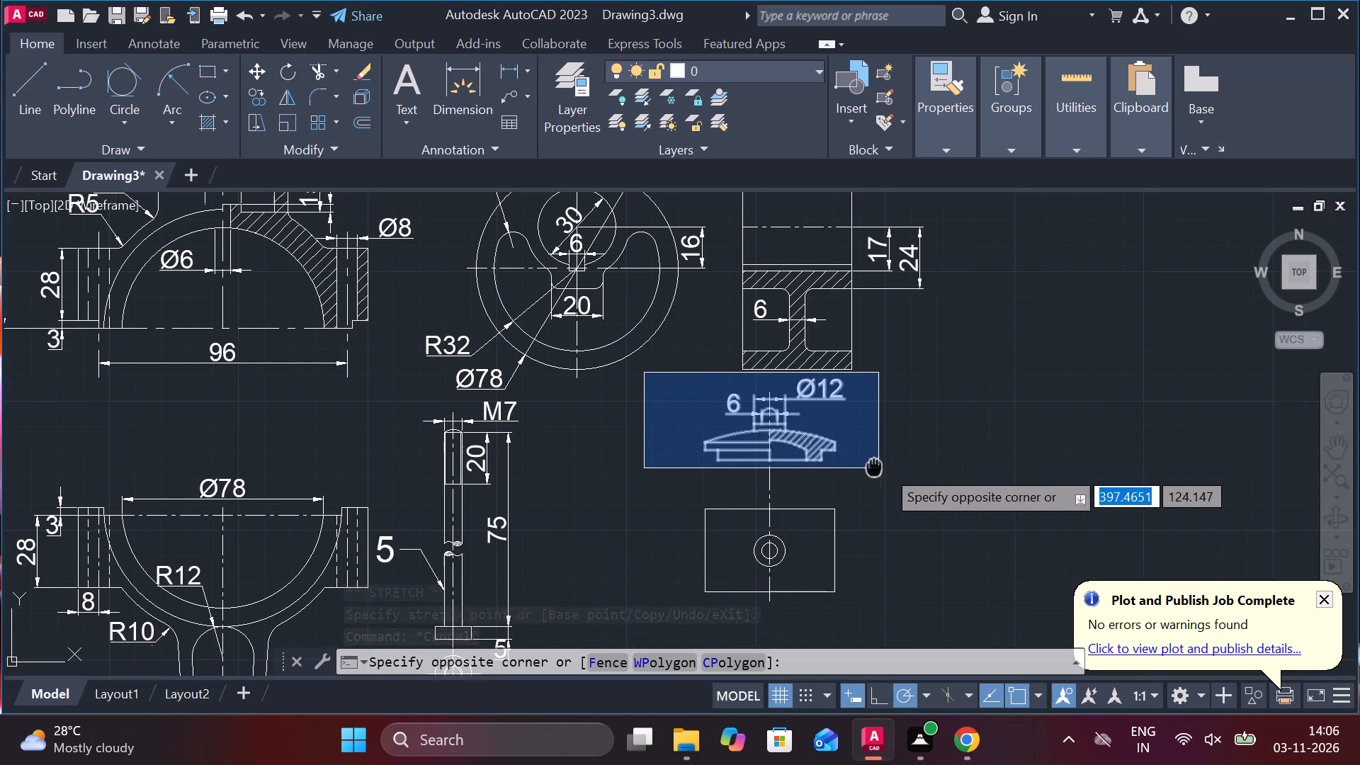
pyautogui.moveTo(872, 455); pyautogui.dragTo(869, 434, button='middle')
pyautogui.click(916, 600)
pyautogui.press('m')
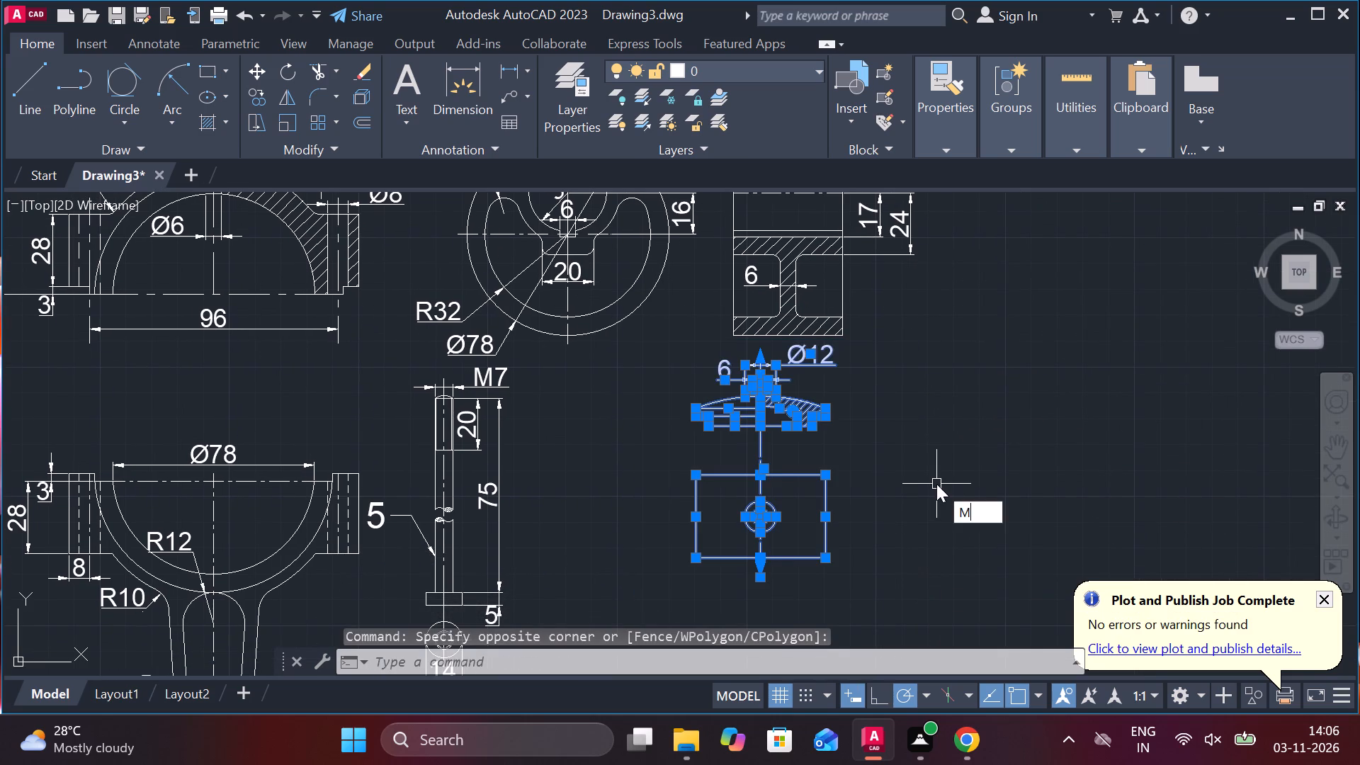
pyautogui.press('Return')
pyautogui.click(935, 453)
pyautogui.moveTo(951, 438); pyautogui.dragTo(781, 521, button='middle')
pyautogui.moveTo(1094, 345); pyautogui.dragTo(977, 414, button='middle')
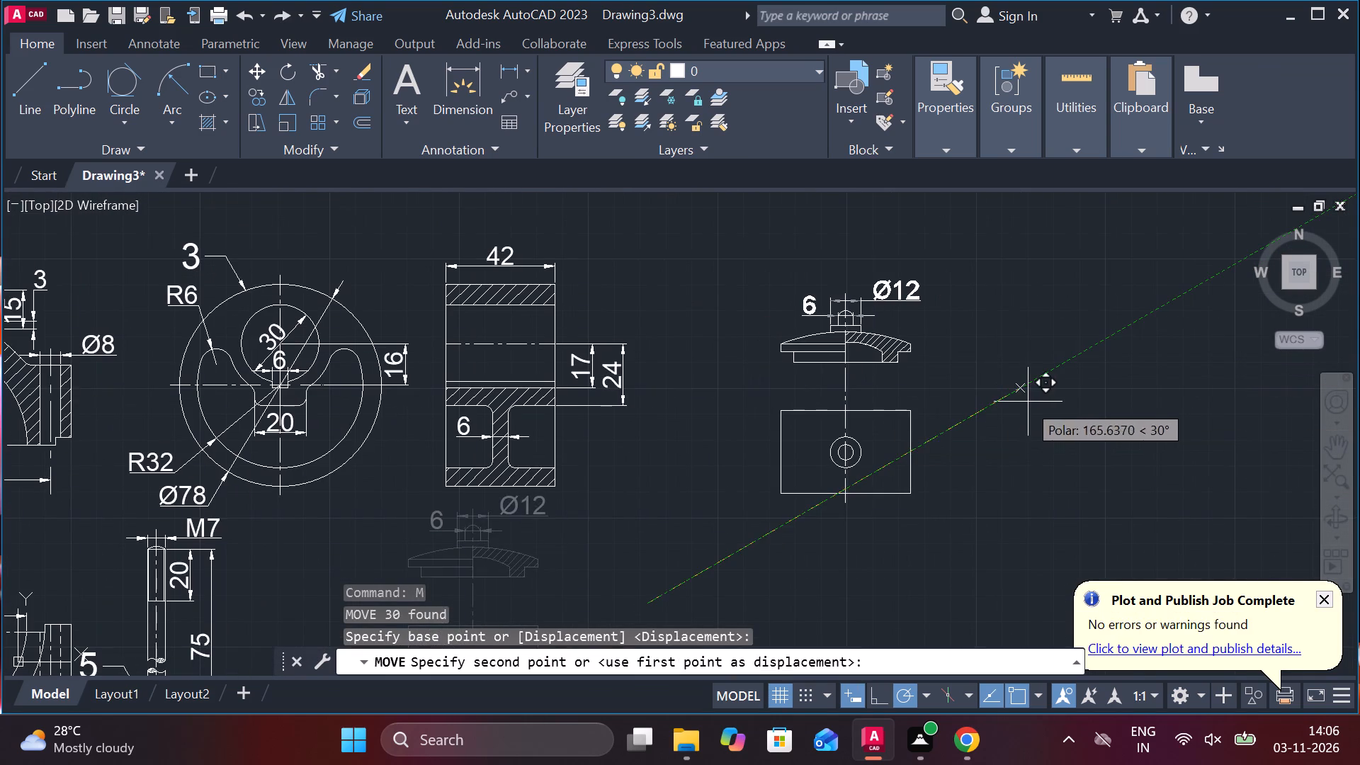
pyautogui.click(1028, 402)
# Raise the collar's Ø12 dimension higher above the knob.
pyautogui.scroll(2, 1019, 350)
pyautogui.moveTo(959, 334); pyautogui.dragTo(983, 460, button='middle')
pyautogui.press('Escape')
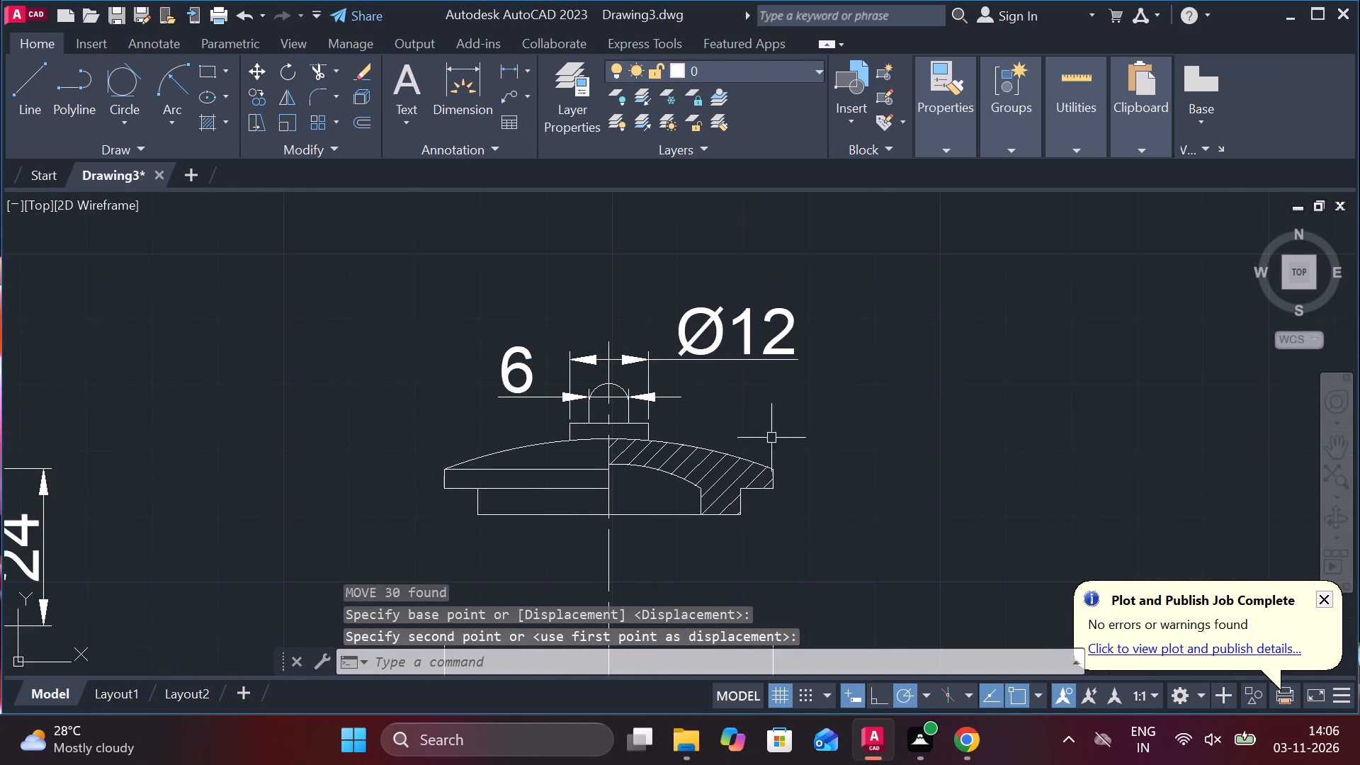
pyautogui.click(700, 363)
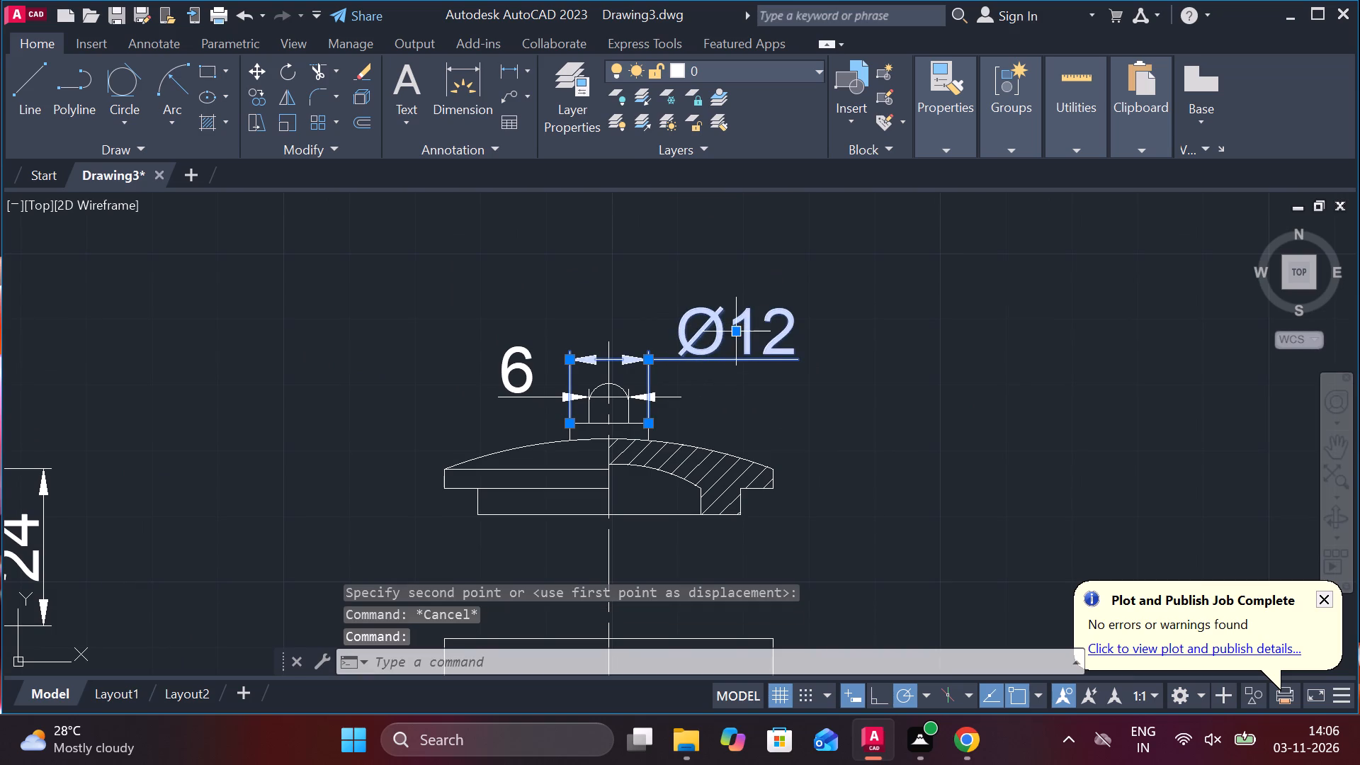
pyautogui.click(739, 331)
pyautogui.click(743, 317)
pyautogui.press('Escape')
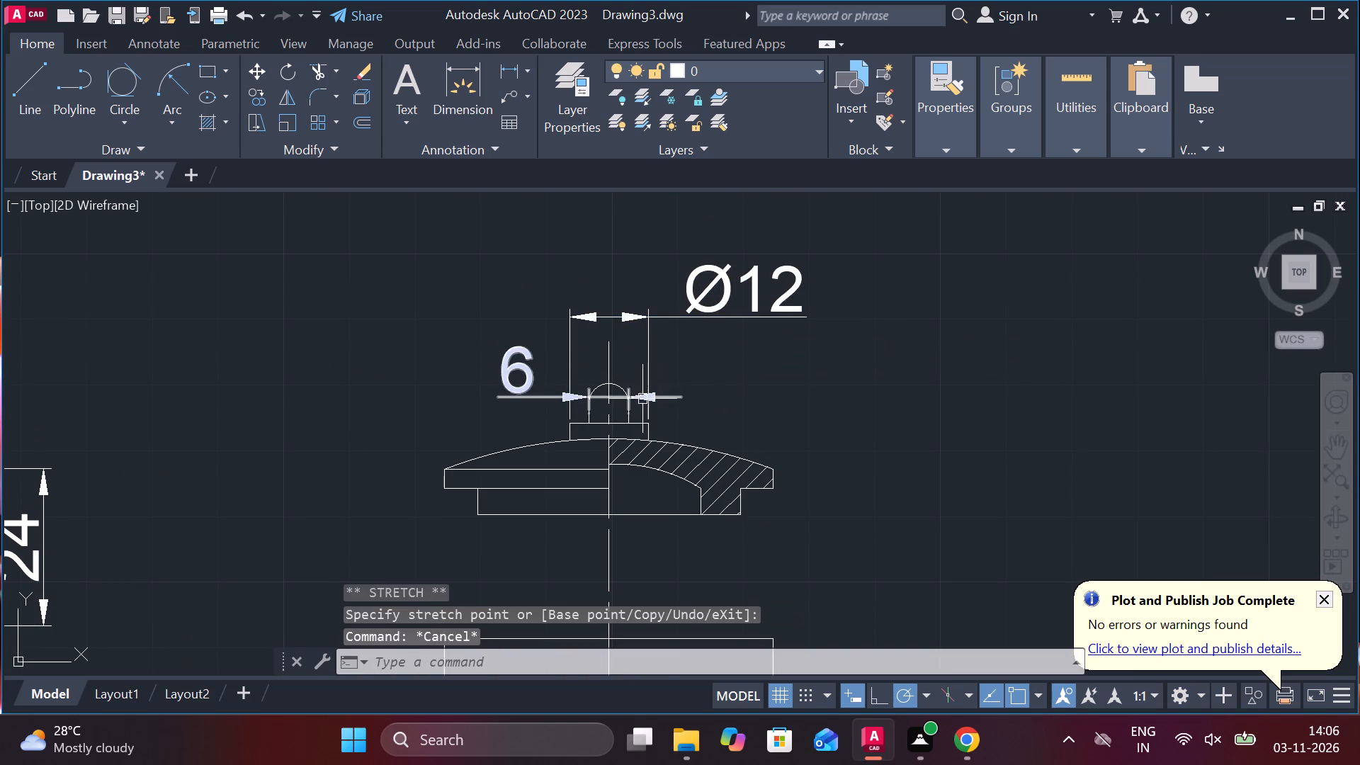
# Raise the knob's width dimension straight up by about 3.7 units, above the top of the knob.
pyautogui.click(642, 400)
pyautogui.click(519, 392)
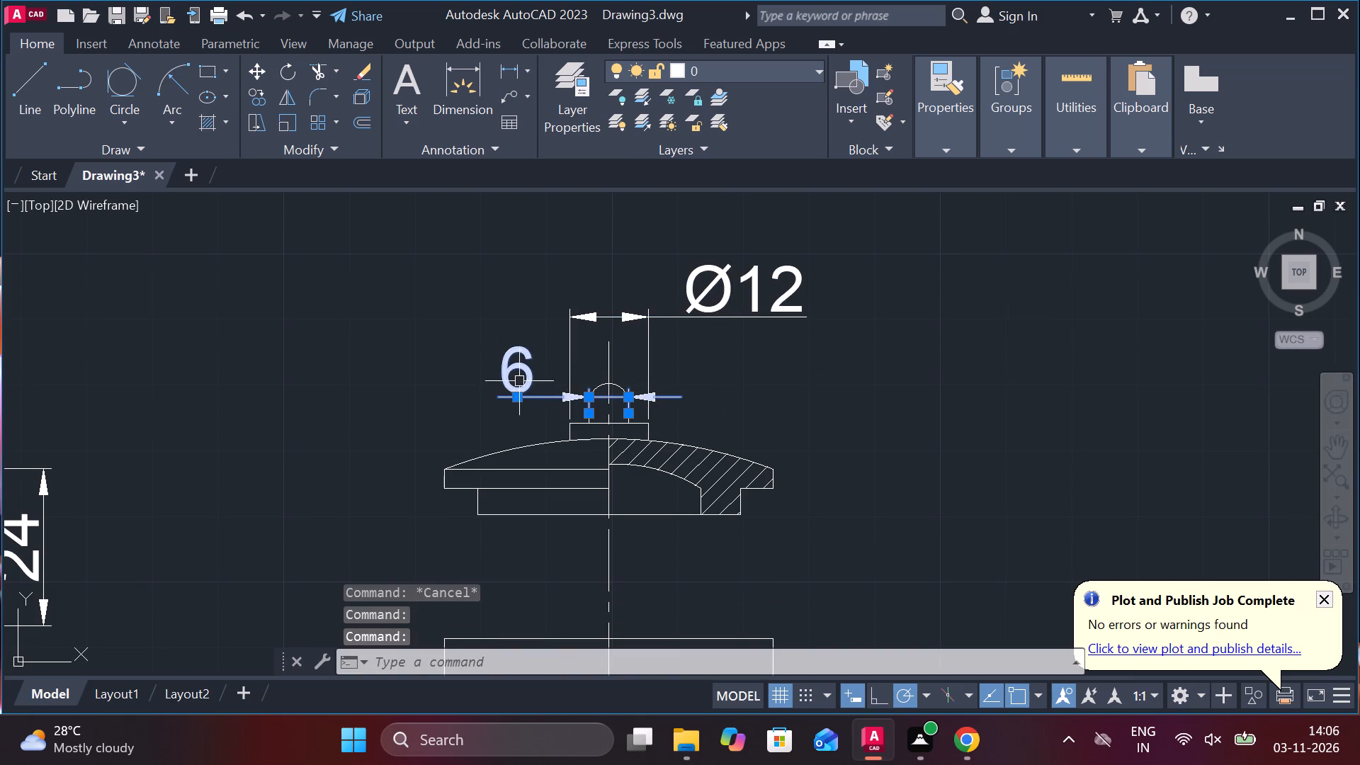
pyautogui.click(518, 393)
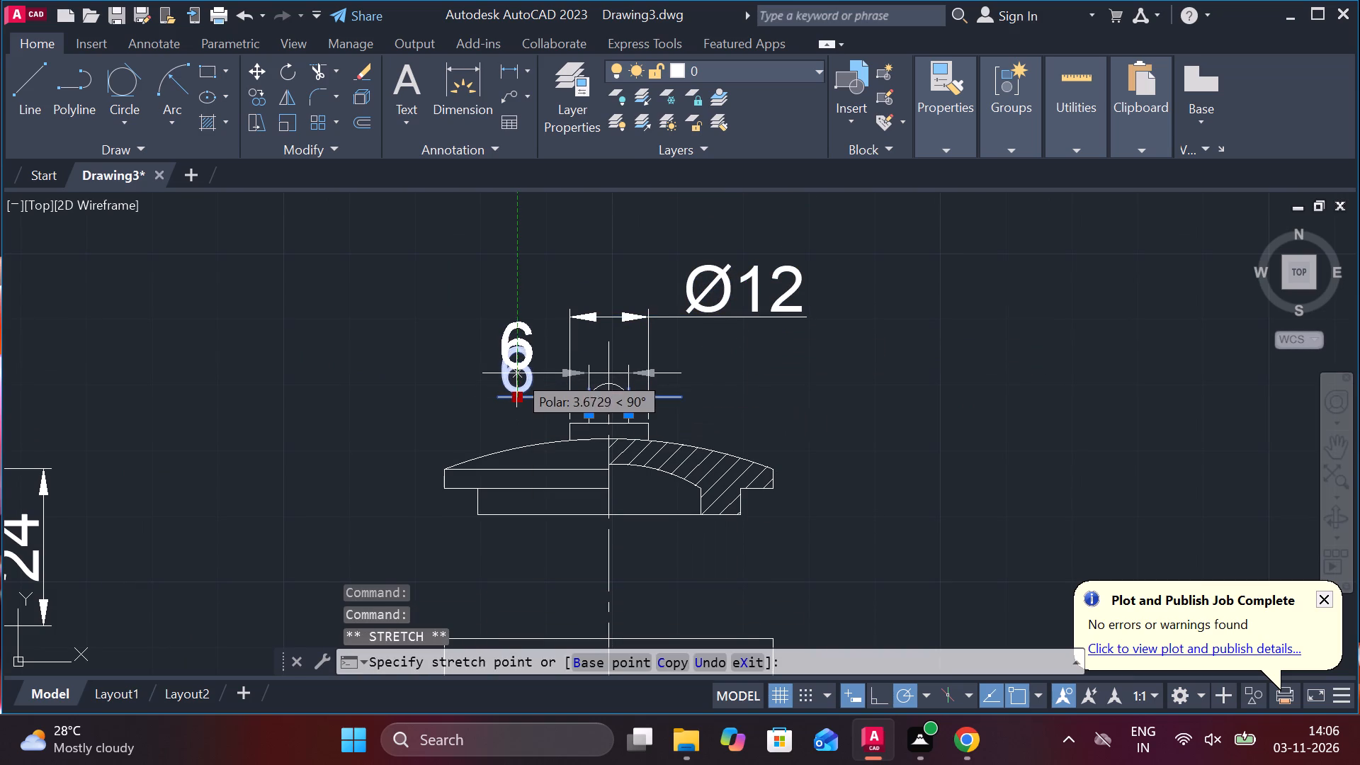
pyautogui.click(516, 372)
pyautogui.press('Escape')
pyautogui.click(538, 341)
pyautogui.press('Escape')
# Add a diameter symbol in front of the knob's 6 dimension text.
pyautogui.doubleClick(536, 345)
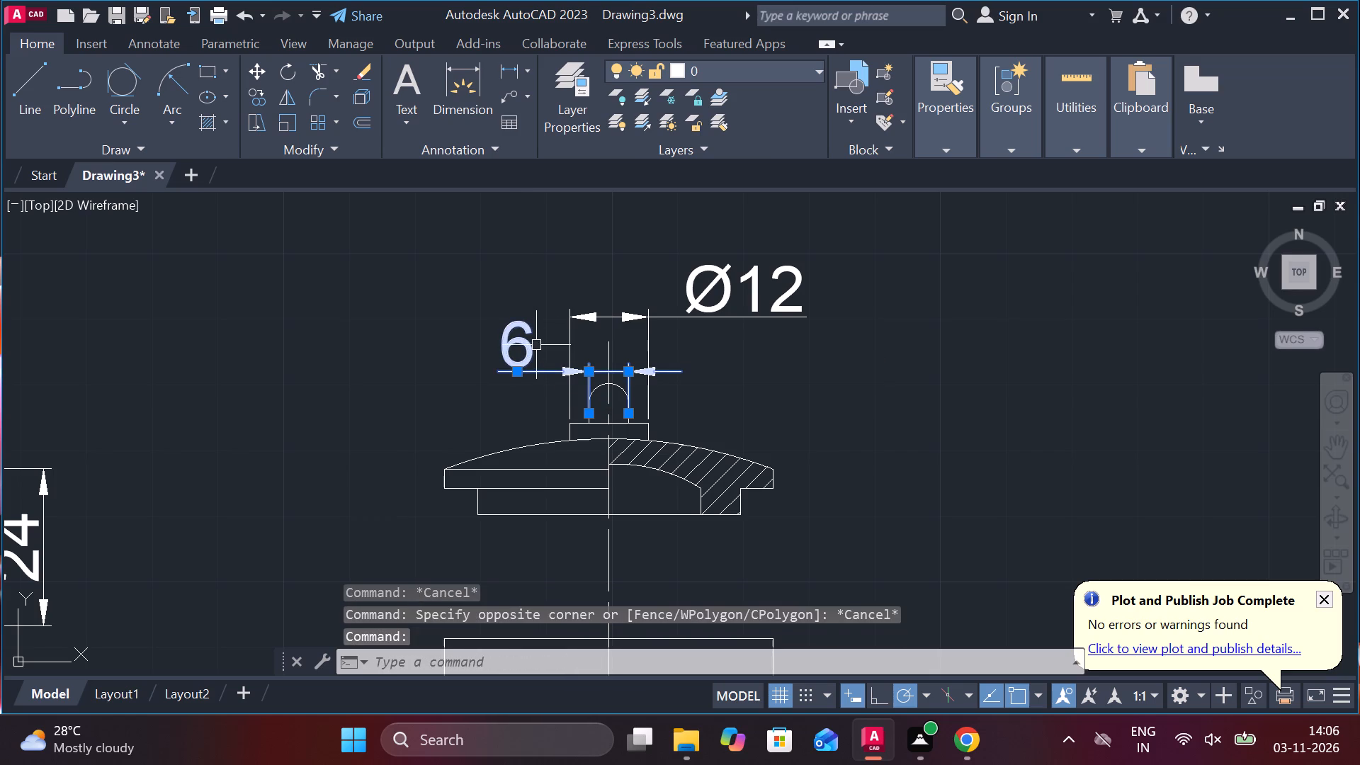
pyautogui.click(894, 123)
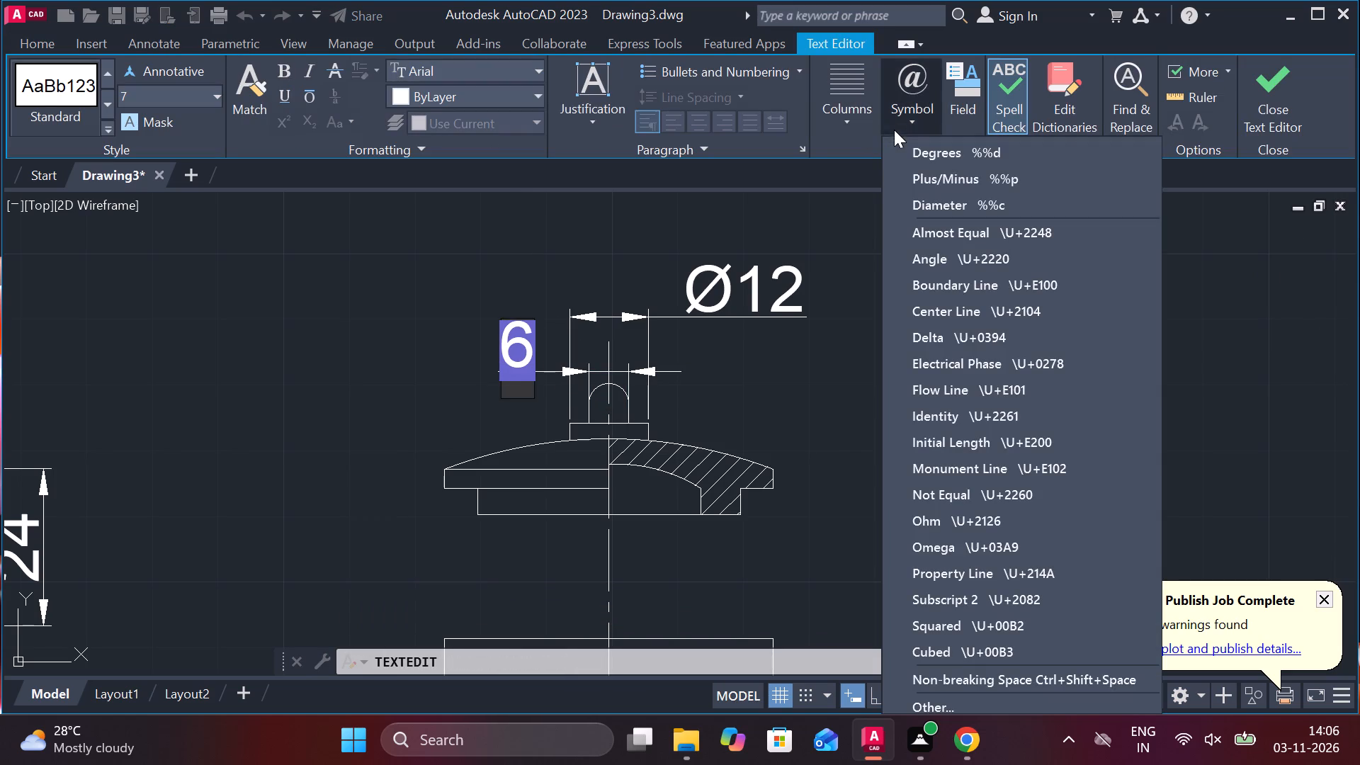
pyautogui.click(936, 205)
pyautogui.click(1266, 126)
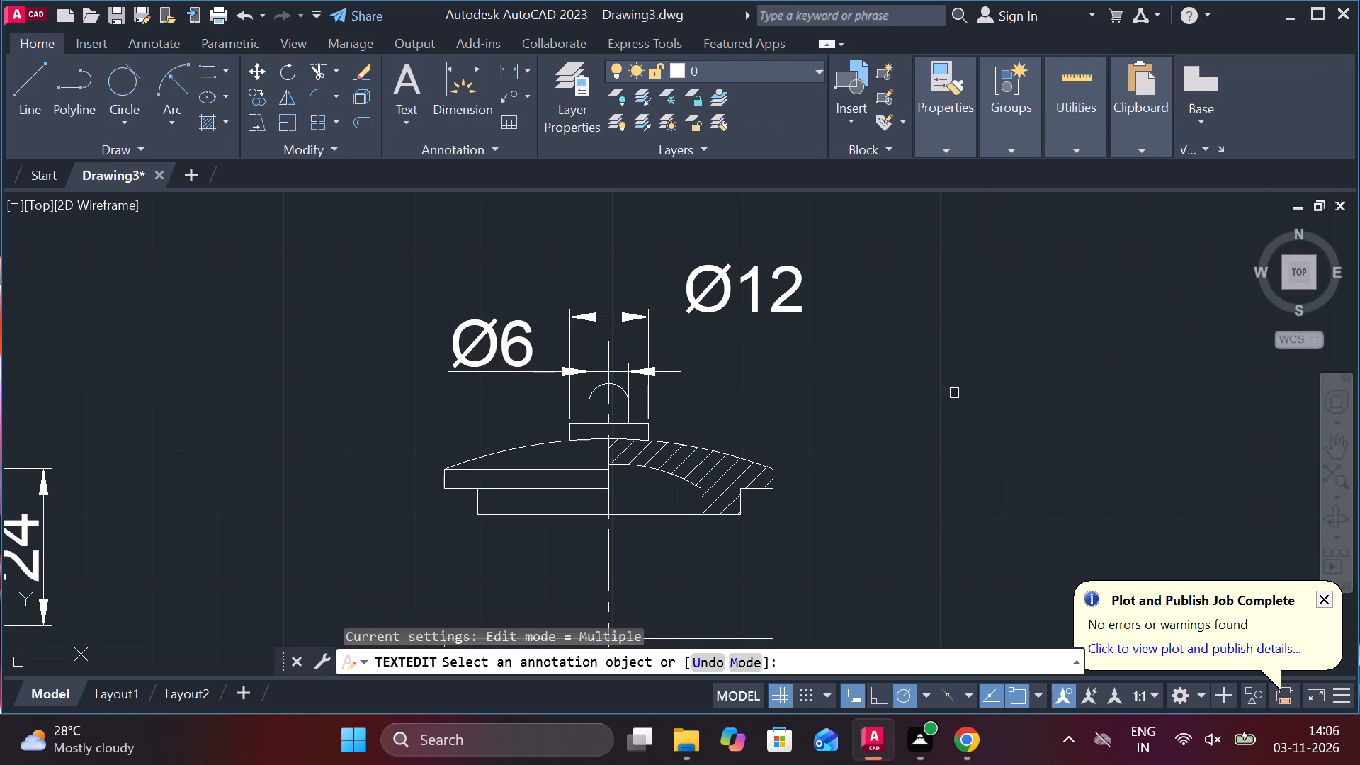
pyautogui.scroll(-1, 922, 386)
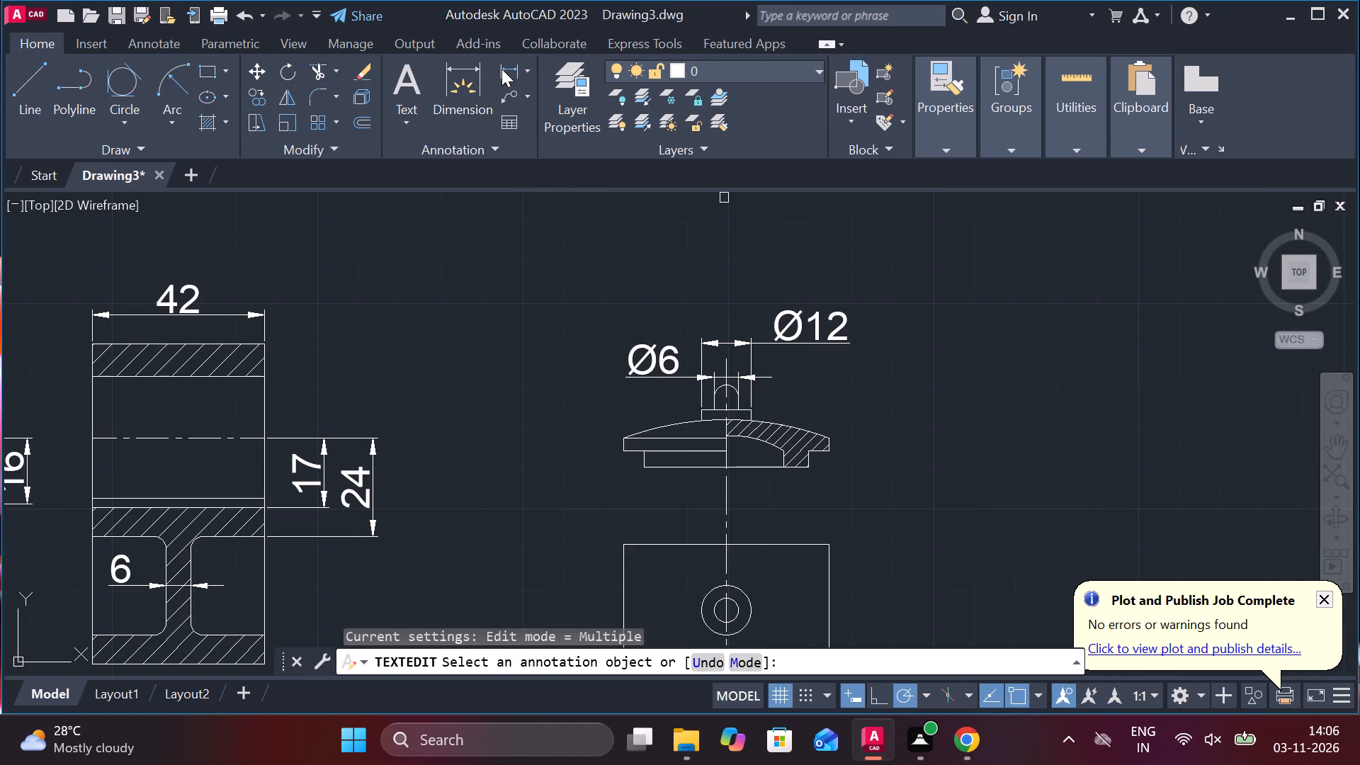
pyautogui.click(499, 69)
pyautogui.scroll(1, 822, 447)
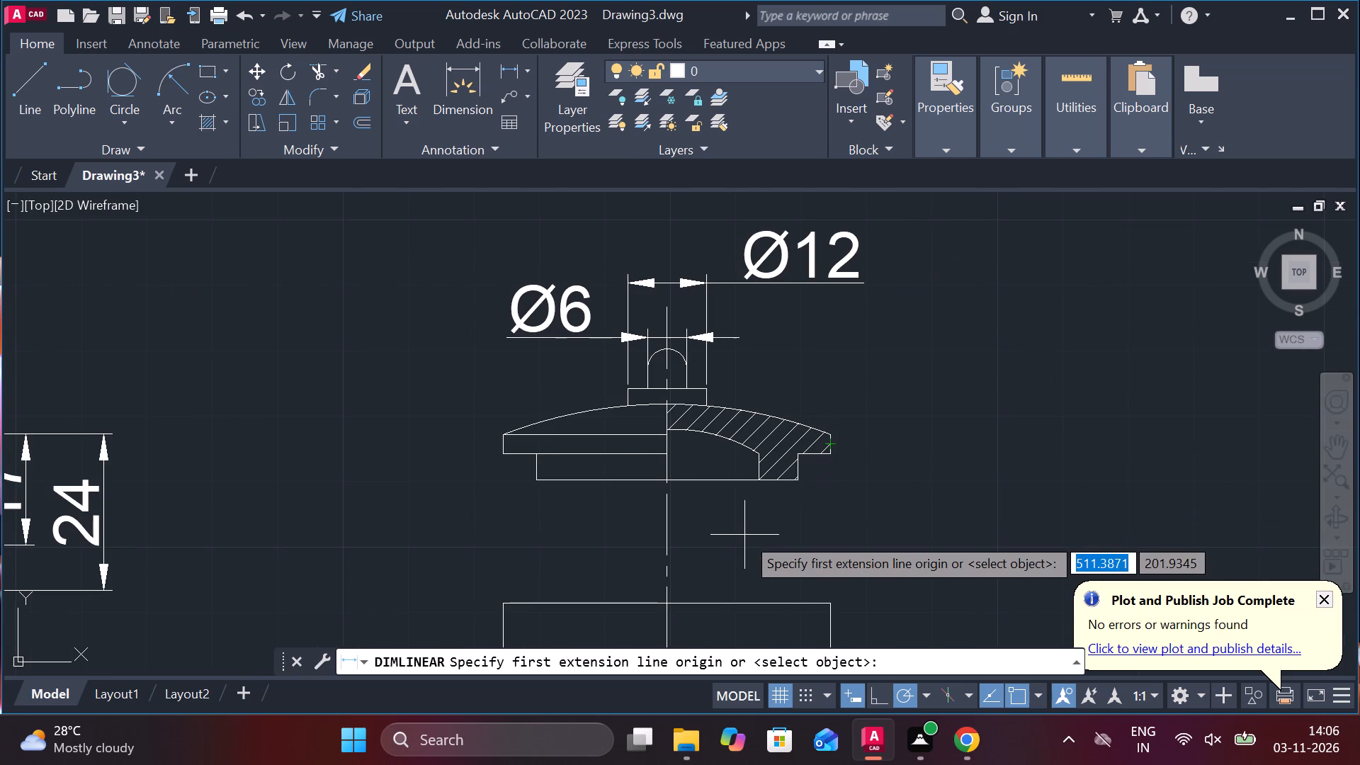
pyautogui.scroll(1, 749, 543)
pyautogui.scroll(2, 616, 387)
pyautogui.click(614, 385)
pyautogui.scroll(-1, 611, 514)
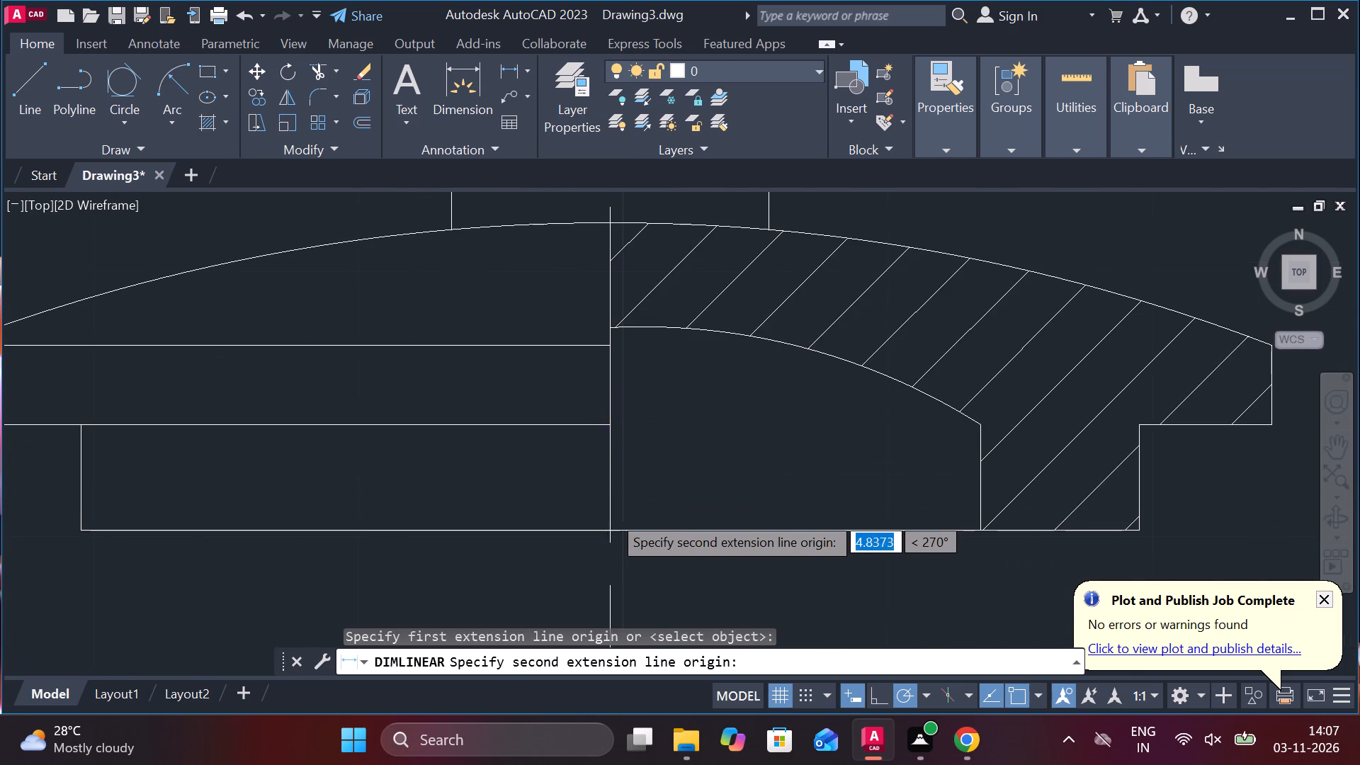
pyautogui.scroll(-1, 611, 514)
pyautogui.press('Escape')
# Add a horizontal linear dimension for the full width of the lid's lower step, placed just below the half-section view.
pyautogui.moveTo(623, 510); pyautogui.dragTo(727, 510, button='middle')
pyautogui.press('space')
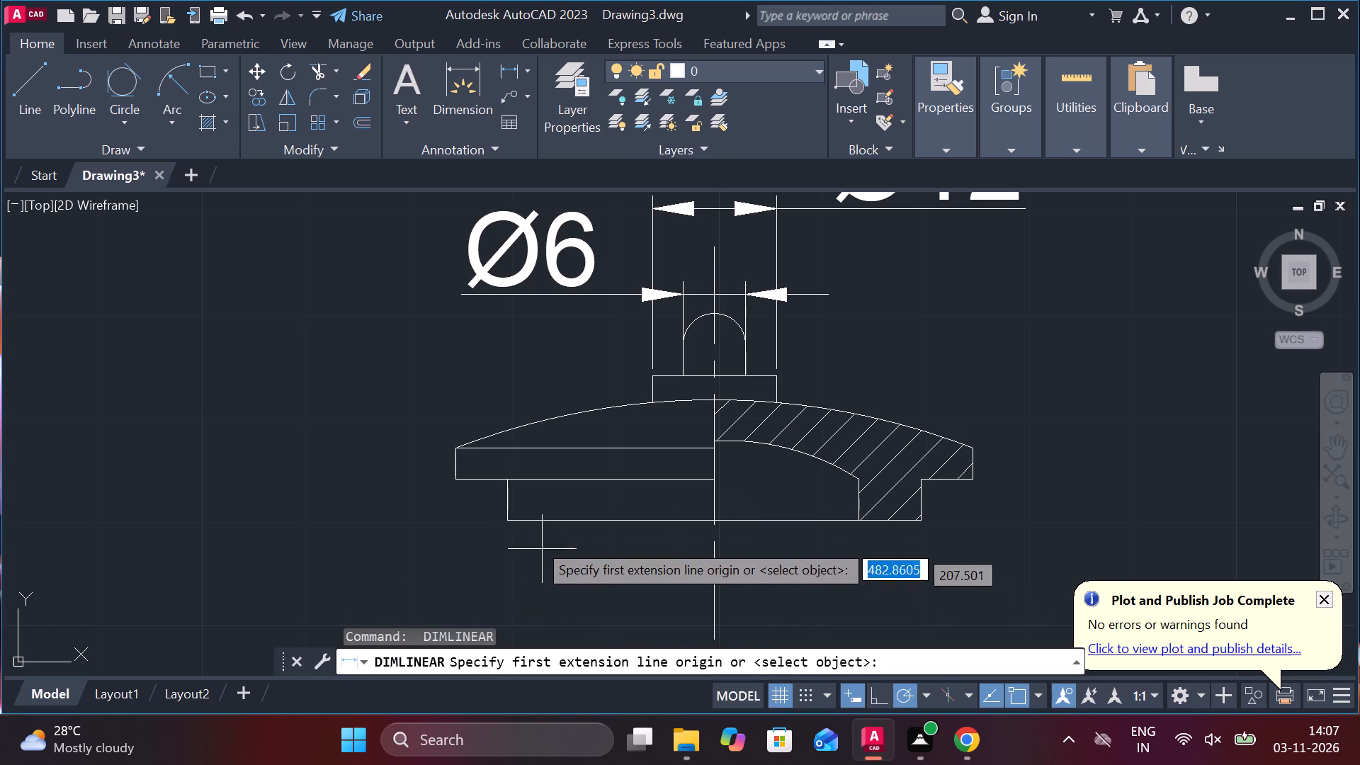
pyautogui.click(509, 521)
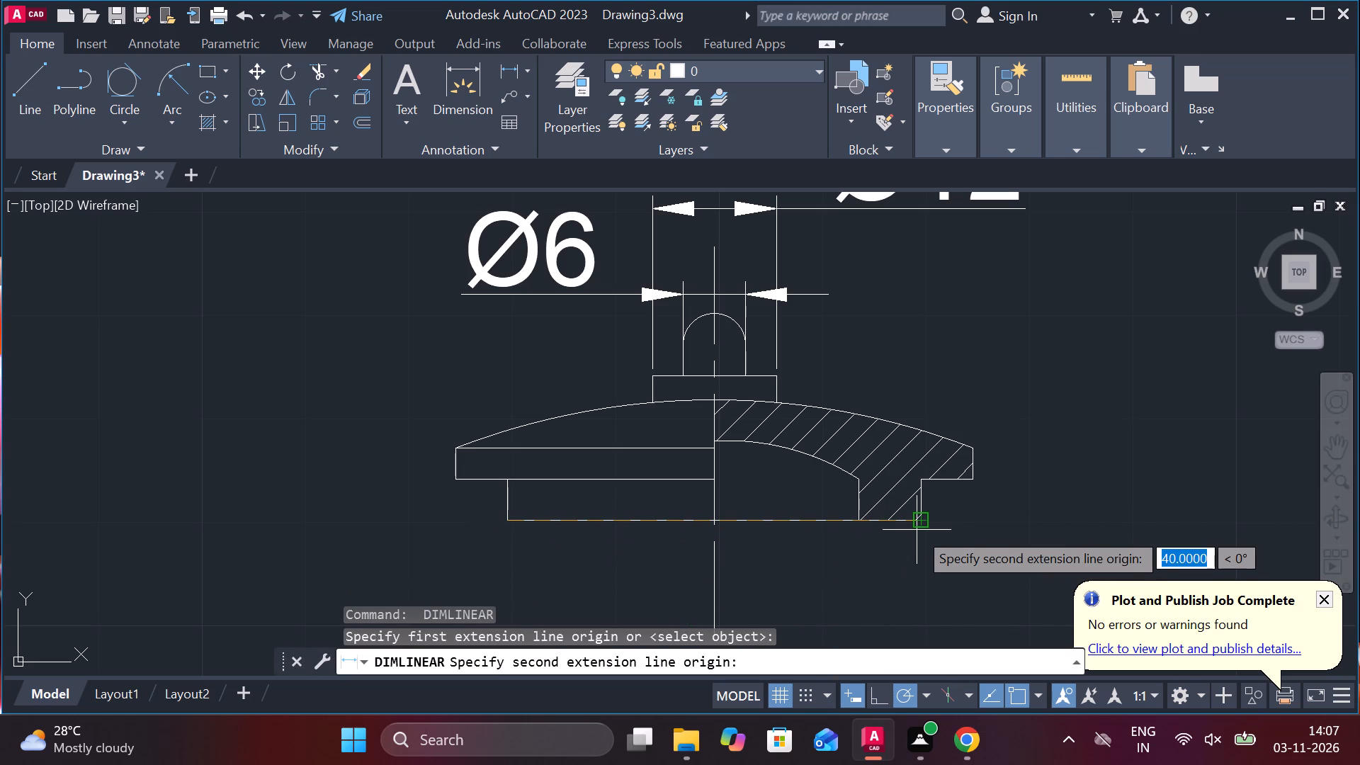
pyautogui.click(924, 526)
pyautogui.moveTo(912, 552); pyautogui.dragTo(894, 475, button='middle')
pyautogui.scroll(-1, 909, 511)
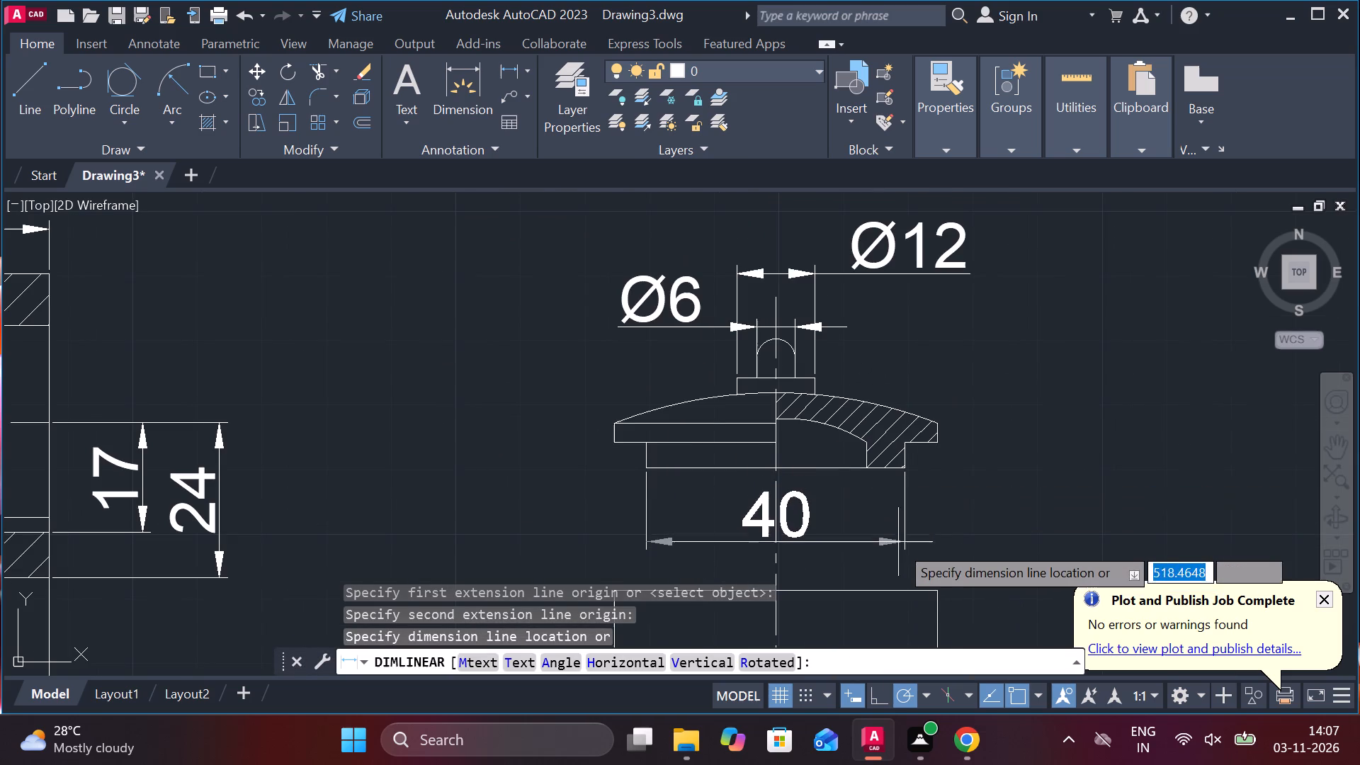
pyautogui.click(894, 566)
# Add a vertical linear dimension for the knob's height, from its rounded top to the collar's top, placed left of the lid.
pyautogui.scroll(1, 846, 478)
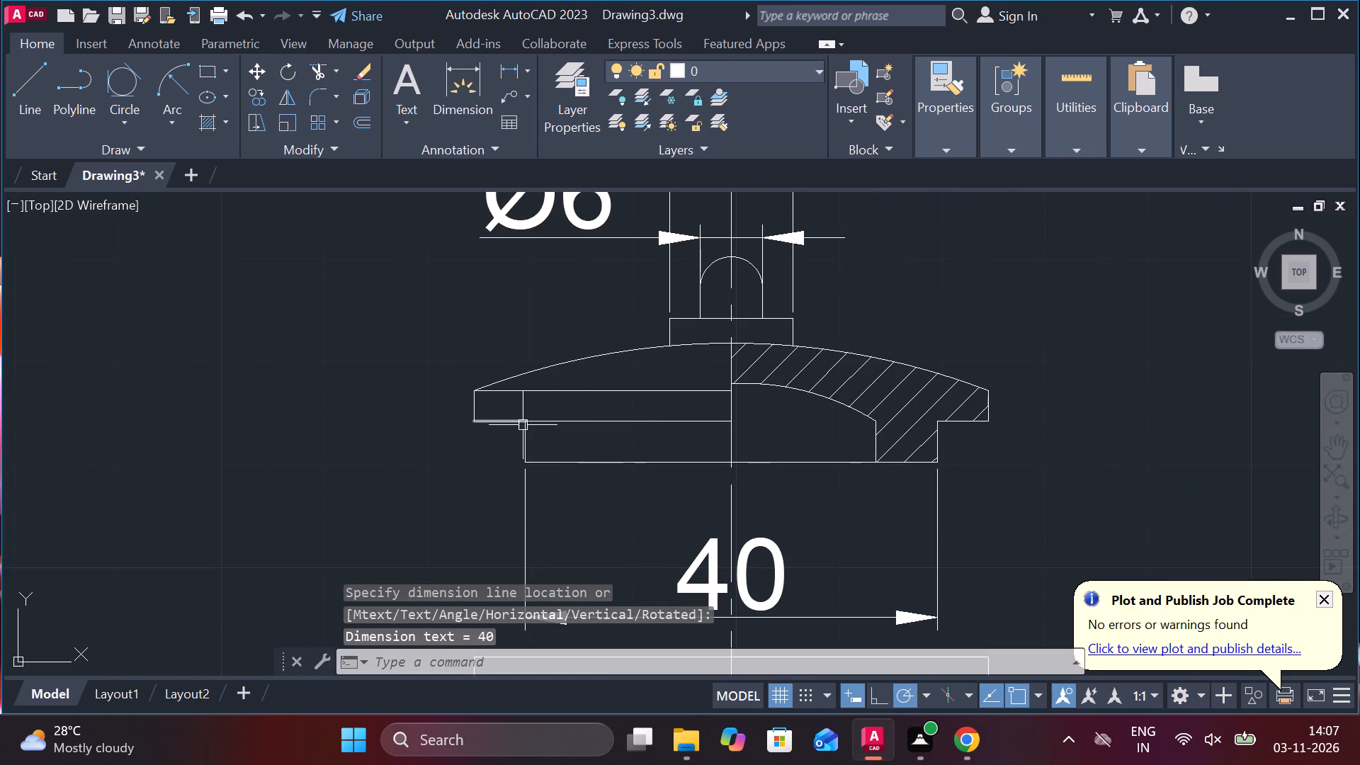
pyautogui.moveTo(552, 456); pyautogui.dragTo(604, 484, button='middle')
pyautogui.press('space')
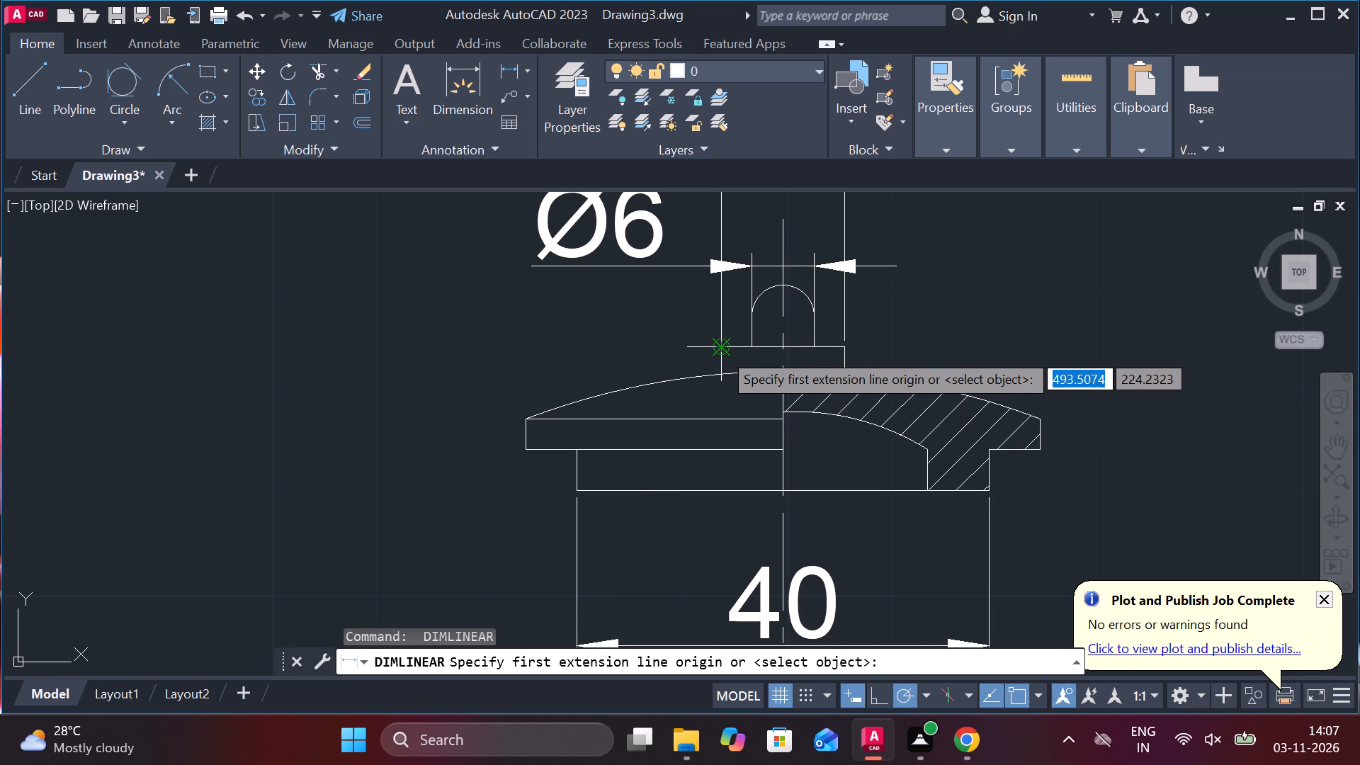
pyautogui.click(781, 280)
pyautogui.click(782, 343)
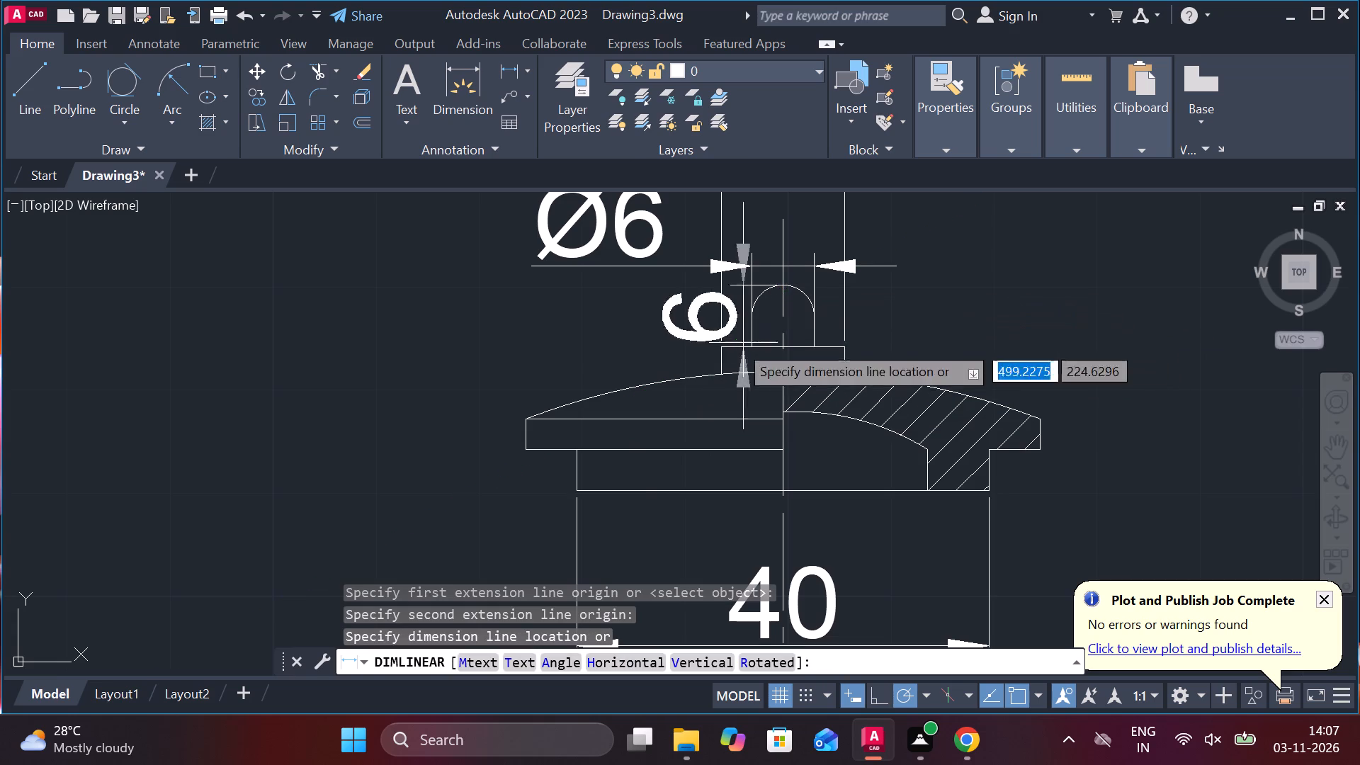
pyautogui.click(421, 332)
# Add a vertical linear dimension from the collar's top edge to the top of the lid's rim, left of the knob-height dimension.
pyautogui.press('space')
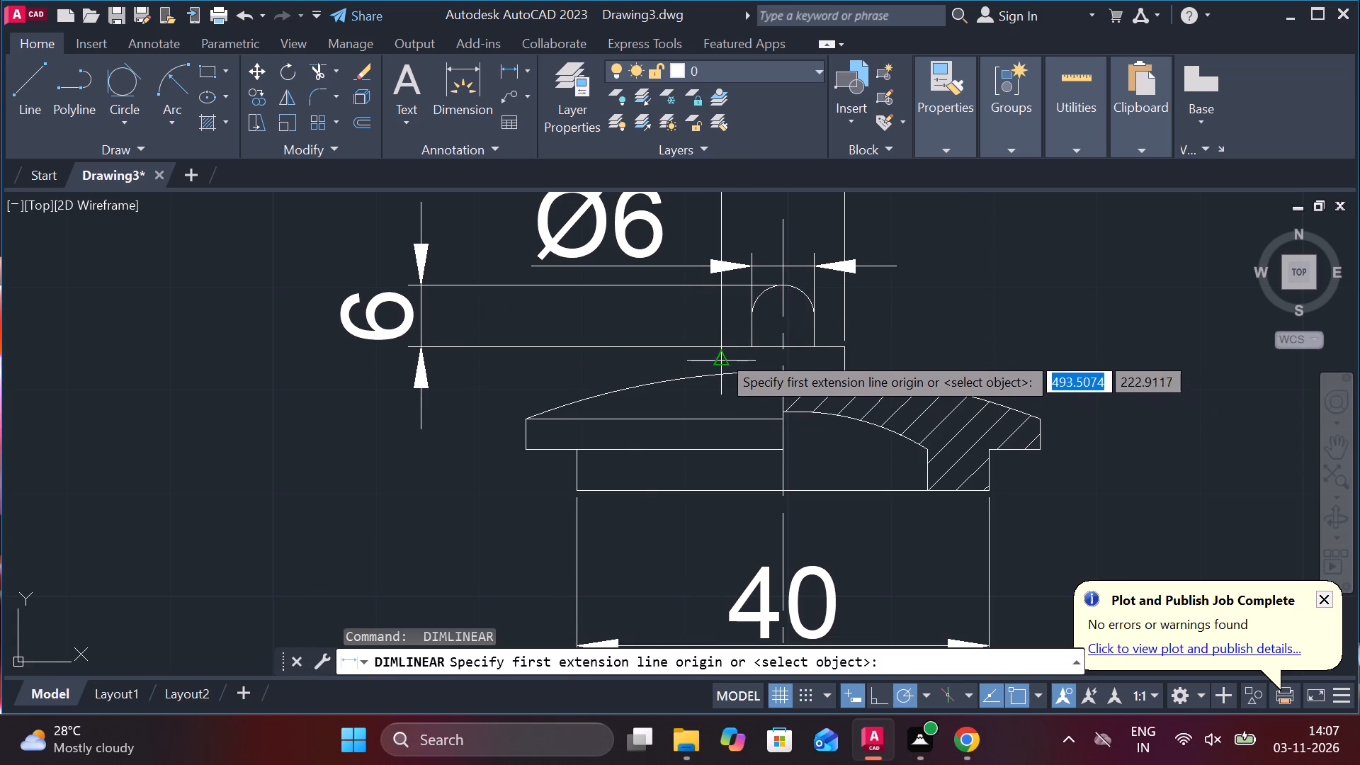
pyautogui.click(720, 348)
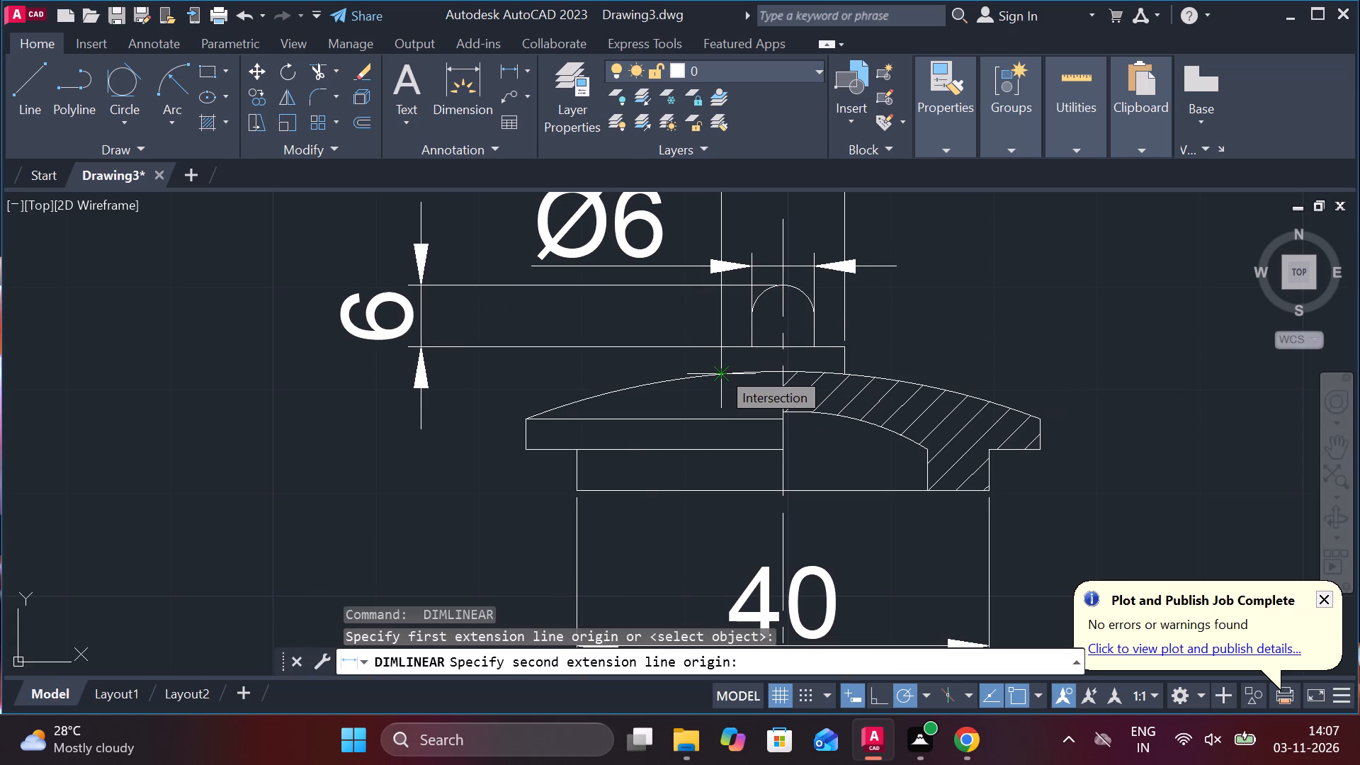
pyautogui.click(718, 424)
pyautogui.scroll(1, 348, 441)
pyautogui.moveTo(373, 441); pyautogui.dragTo(414, 446, button='middle')
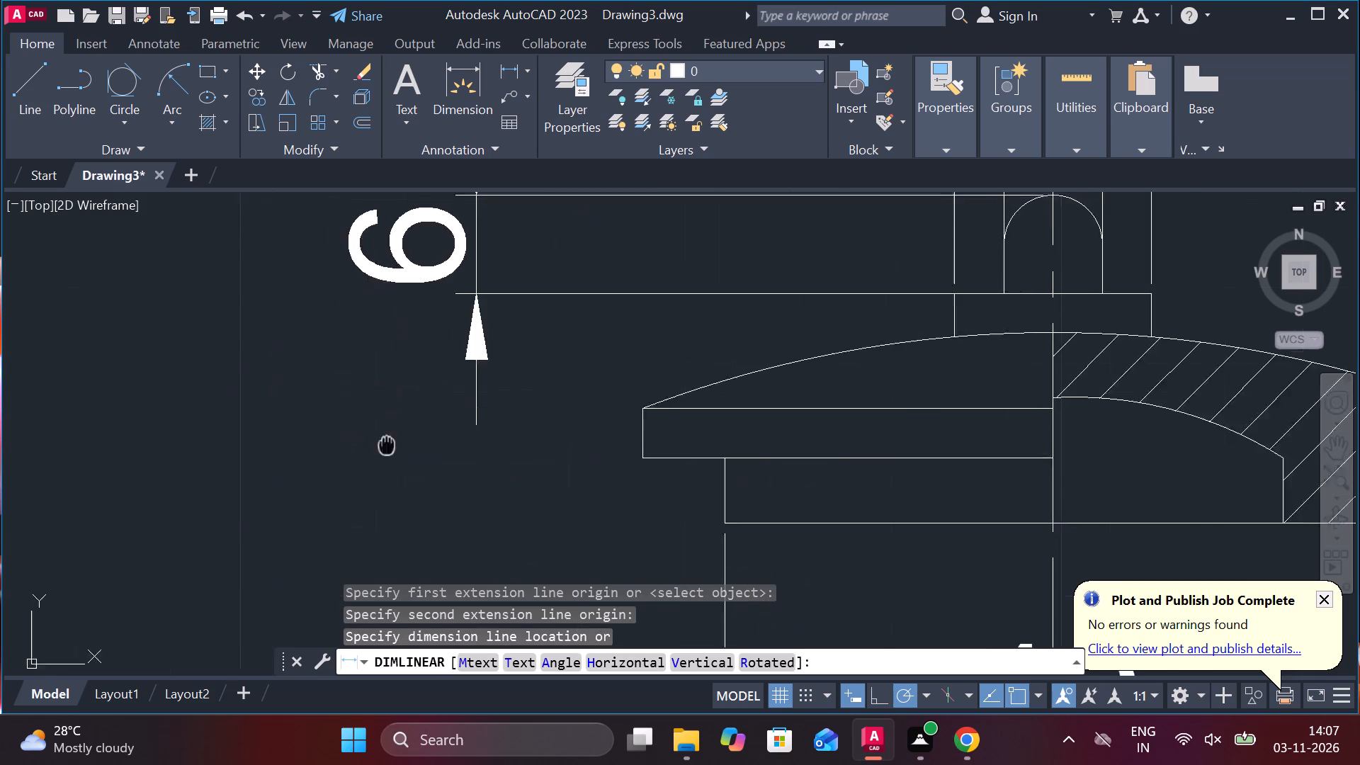
pyautogui.moveTo(414, 446); pyautogui.dragTo(574, 433, button='middle')
pyautogui.click(508, 420)
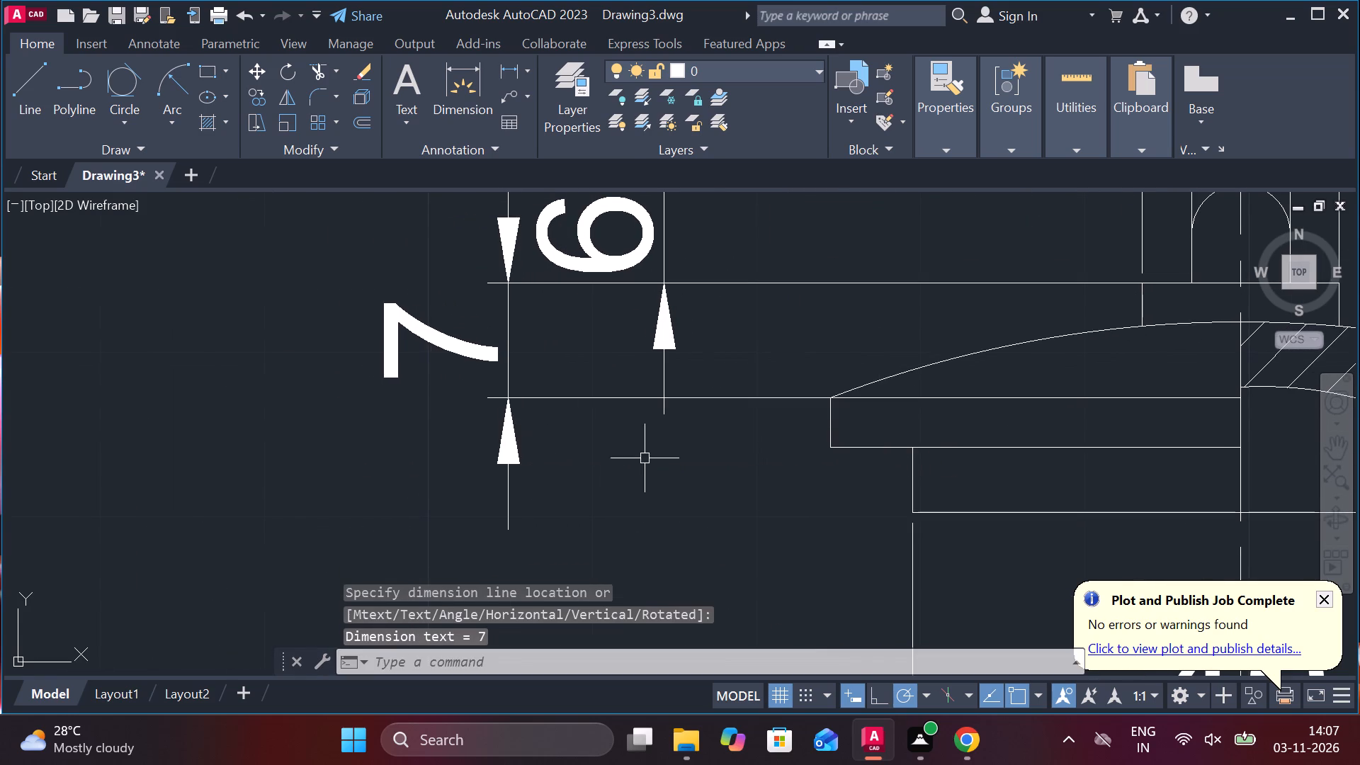
# Move the knob-height dimension and the collar-to-rim dimension closer to the lid's left side, keeping them staggered.
pyautogui.scroll(-2, 645, 458)
pyautogui.scroll(2, 674, 385)
pyautogui.press('Escape')
pyautogui.click(619, 386)
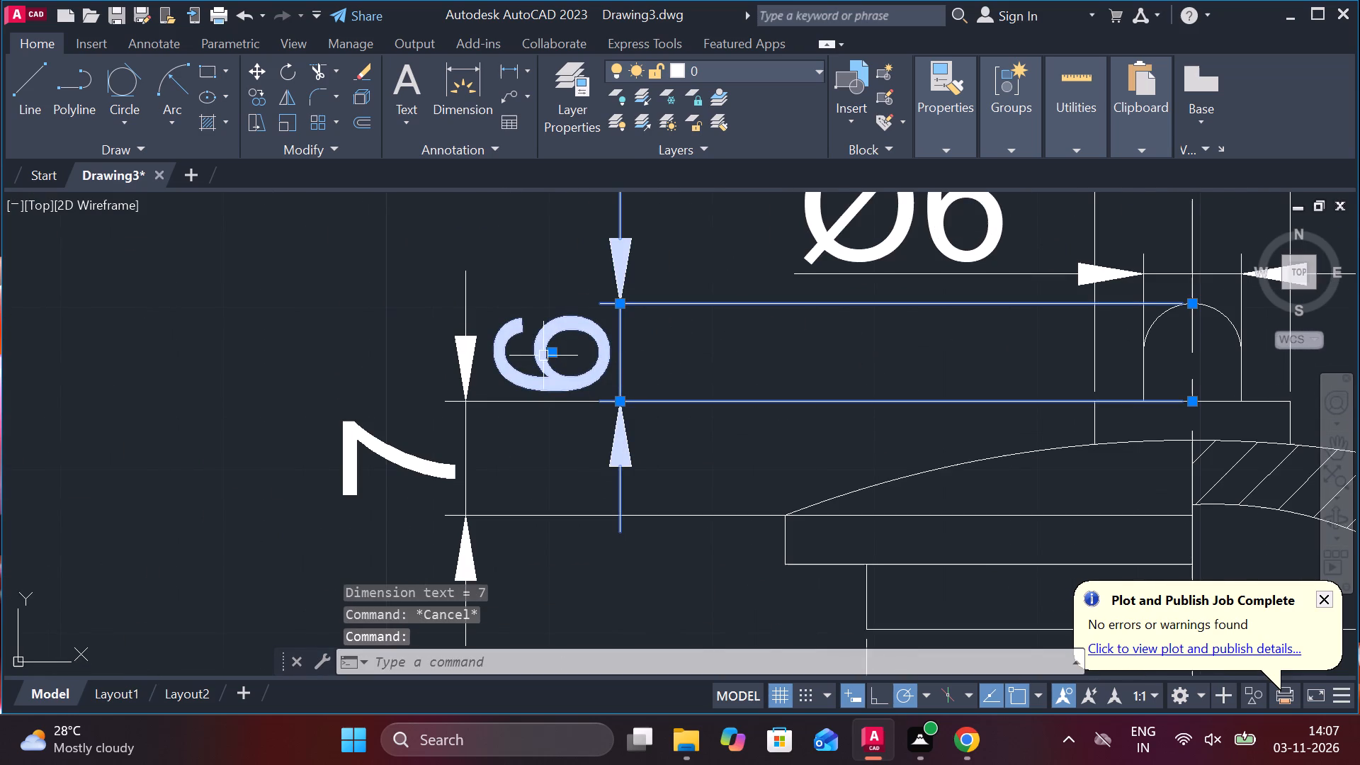
pyautogui.click(548, 354)
pyautogui.click(739, 360)
pyautogui.press('Escape')
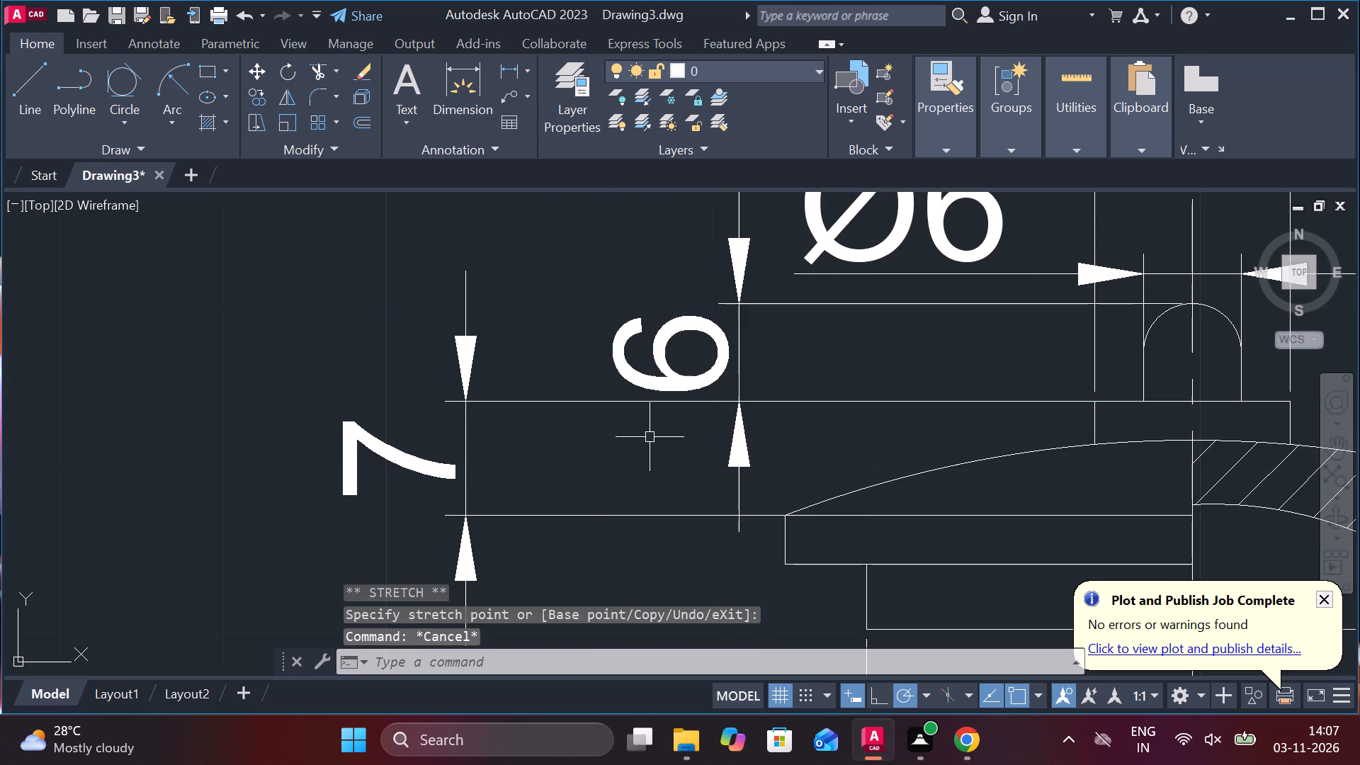
pyautogui.click(443, 469)
pyautogui.click(399, 458)
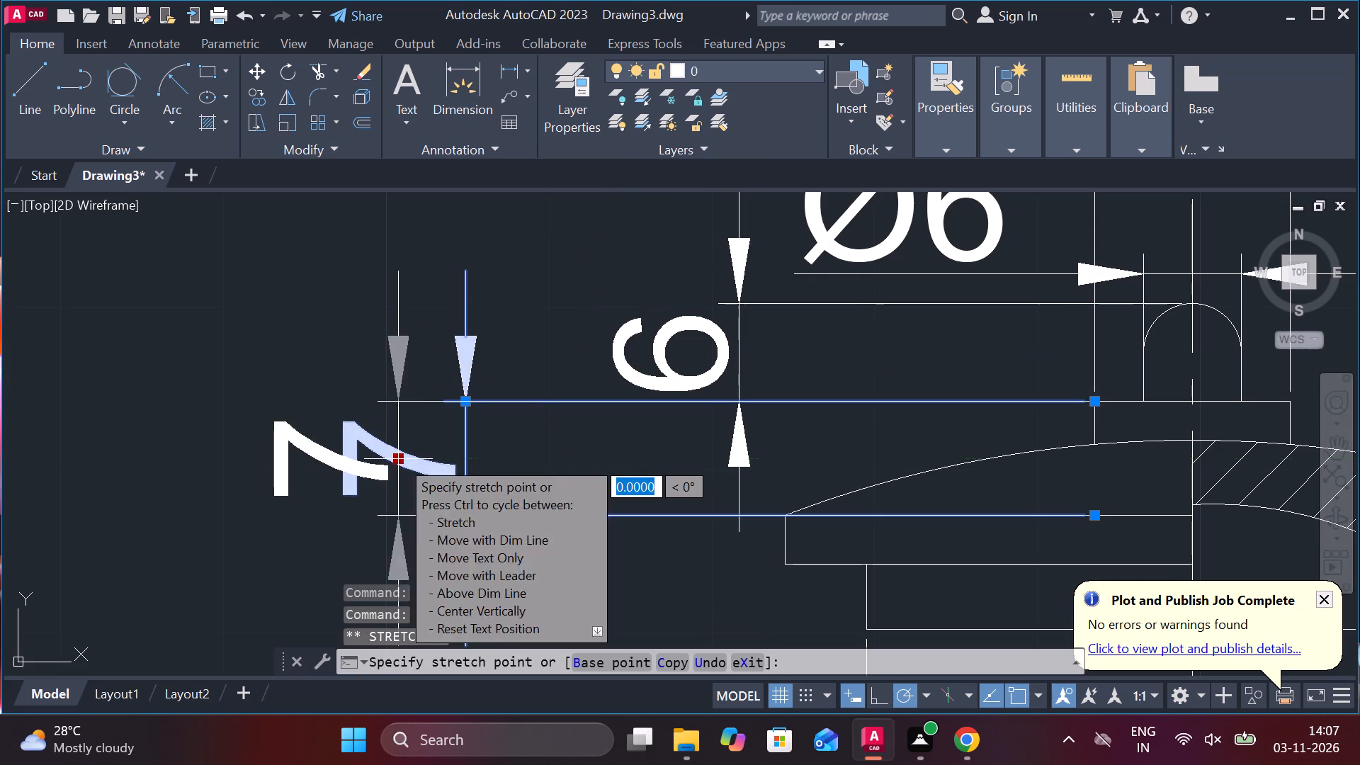
pyautogui.click(585, 459)
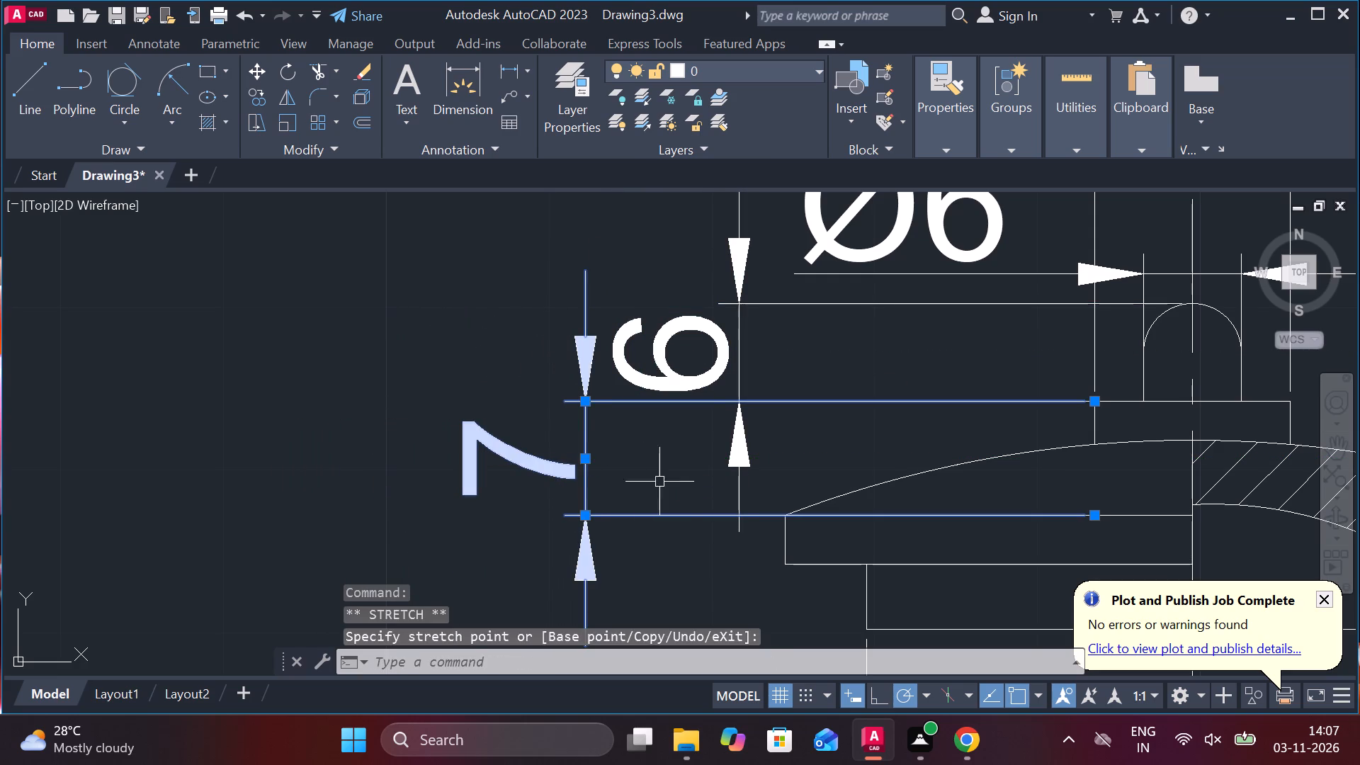
pyautogui.press('Escape')
# Add a vertical linear dimension for the rim's thickness at the lid's left edge, placed just outside the rim.
pyautogui.scroll(-1, 712, 487)
pyautogui.moveTo(808, 535); pyautogui.dragTo(729, 477, button='middle')
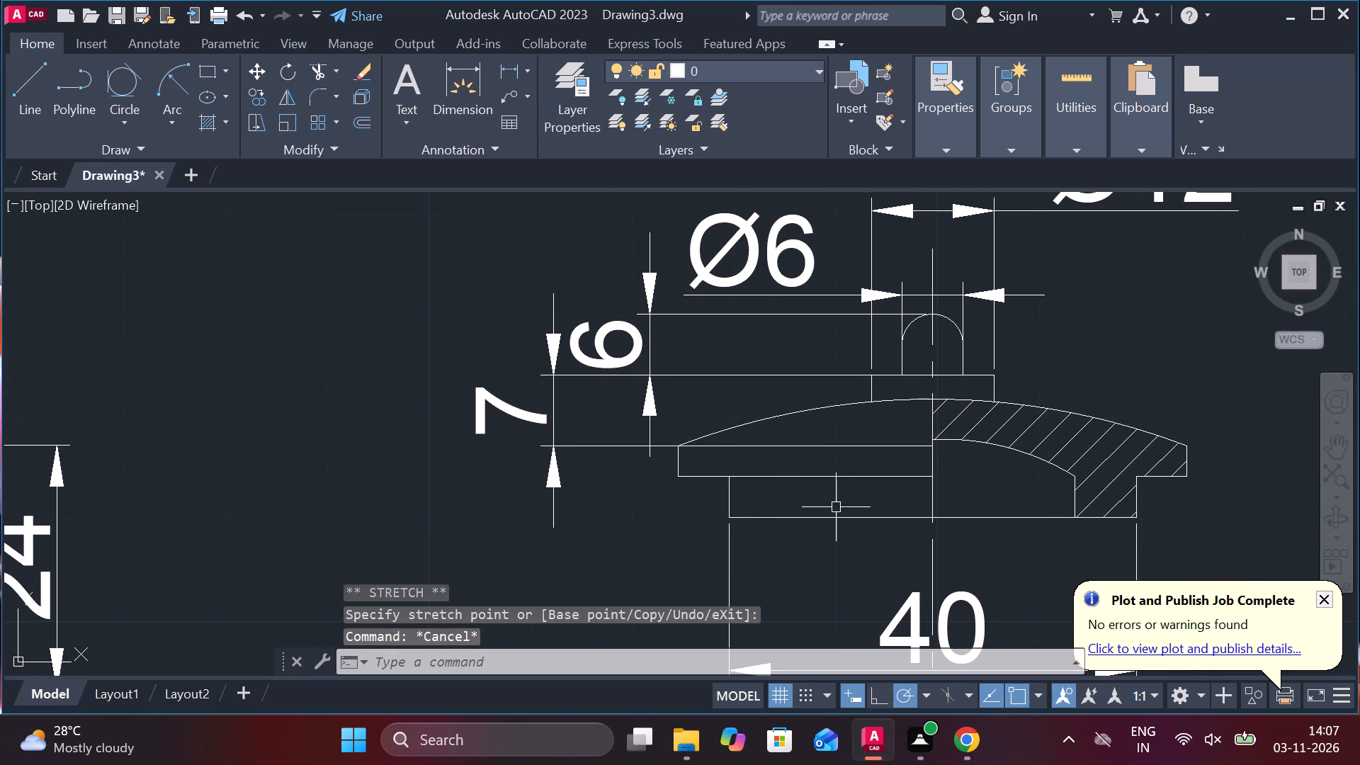
pyautogui.click(514, 74)
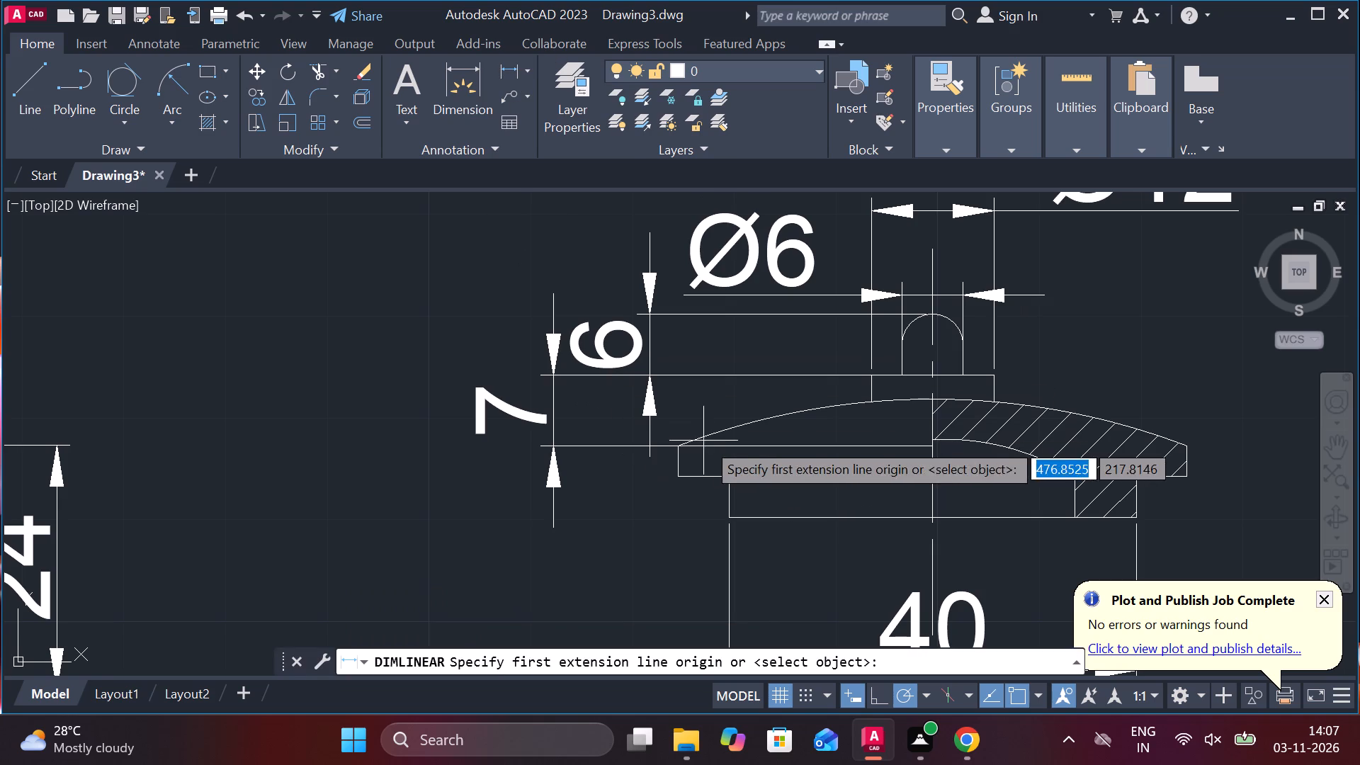
pyautogui.click(671, 449)
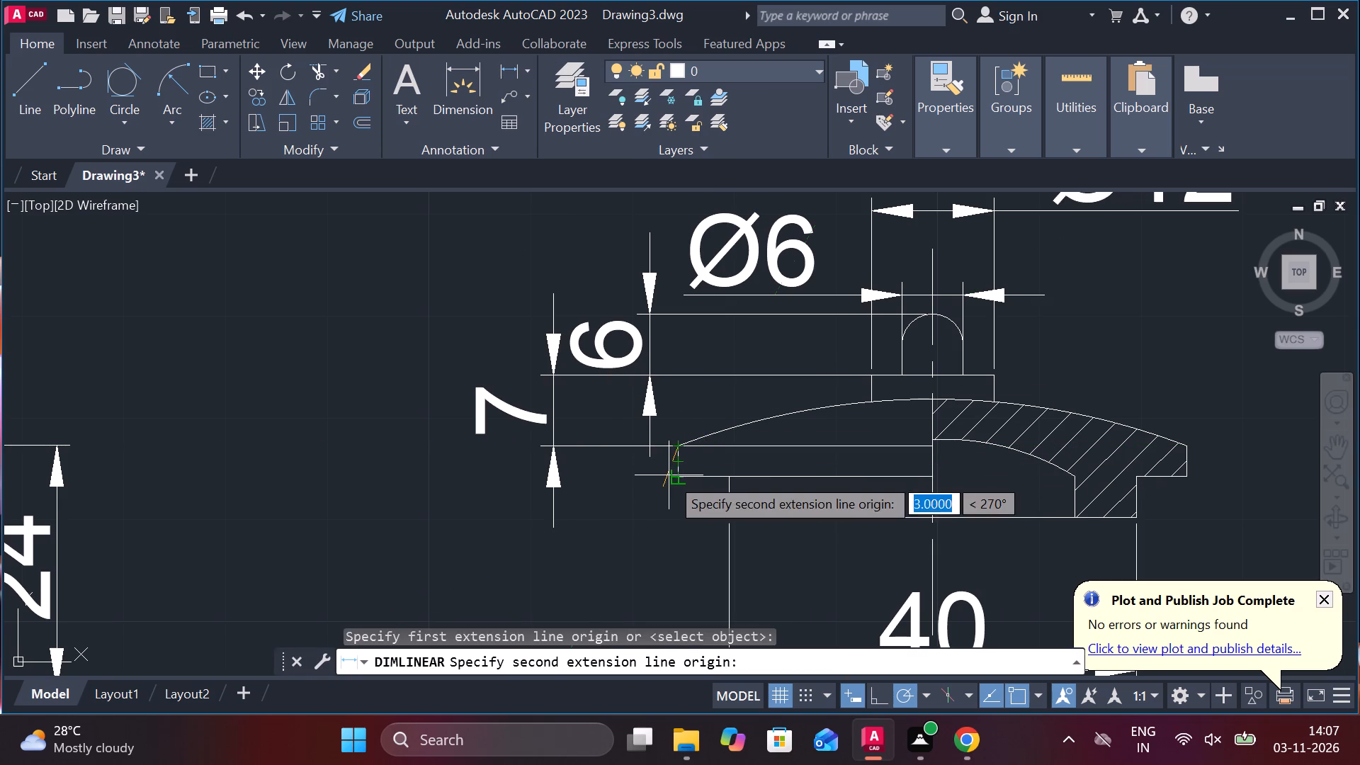
pyautogui.click(679, 476)
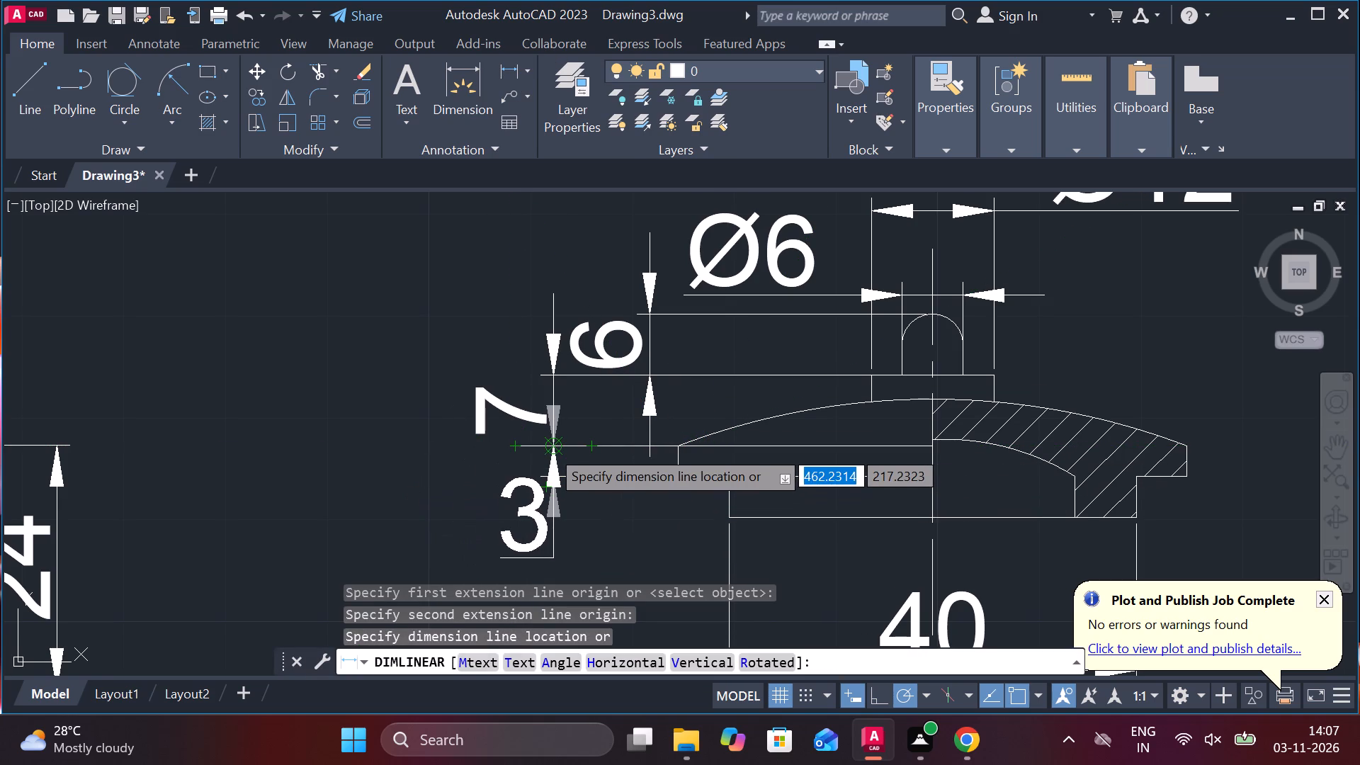
pyautogui.click(614, 463)
# Add a vertical linear dimension for the height of the lid's lower step, placed to the right of the sectioned side.
pyautogui.moveTo(693, 461); pyautogui.dragTo(610, 381, button='middle')
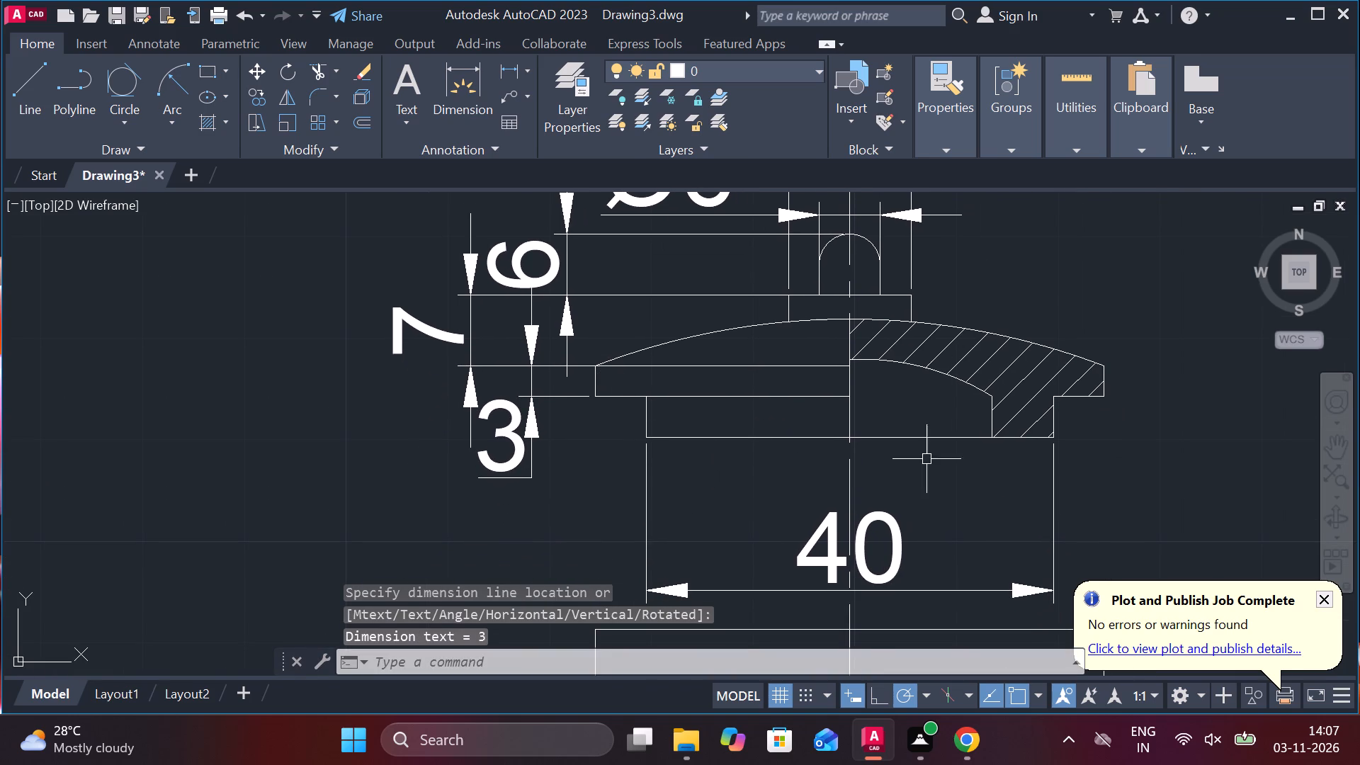
pyautogui.moveTo(928, 459); pyautogui.dragTo(681, 433, button='middle')
pyautogui.press('space')
pyautogui.click(810, 368)
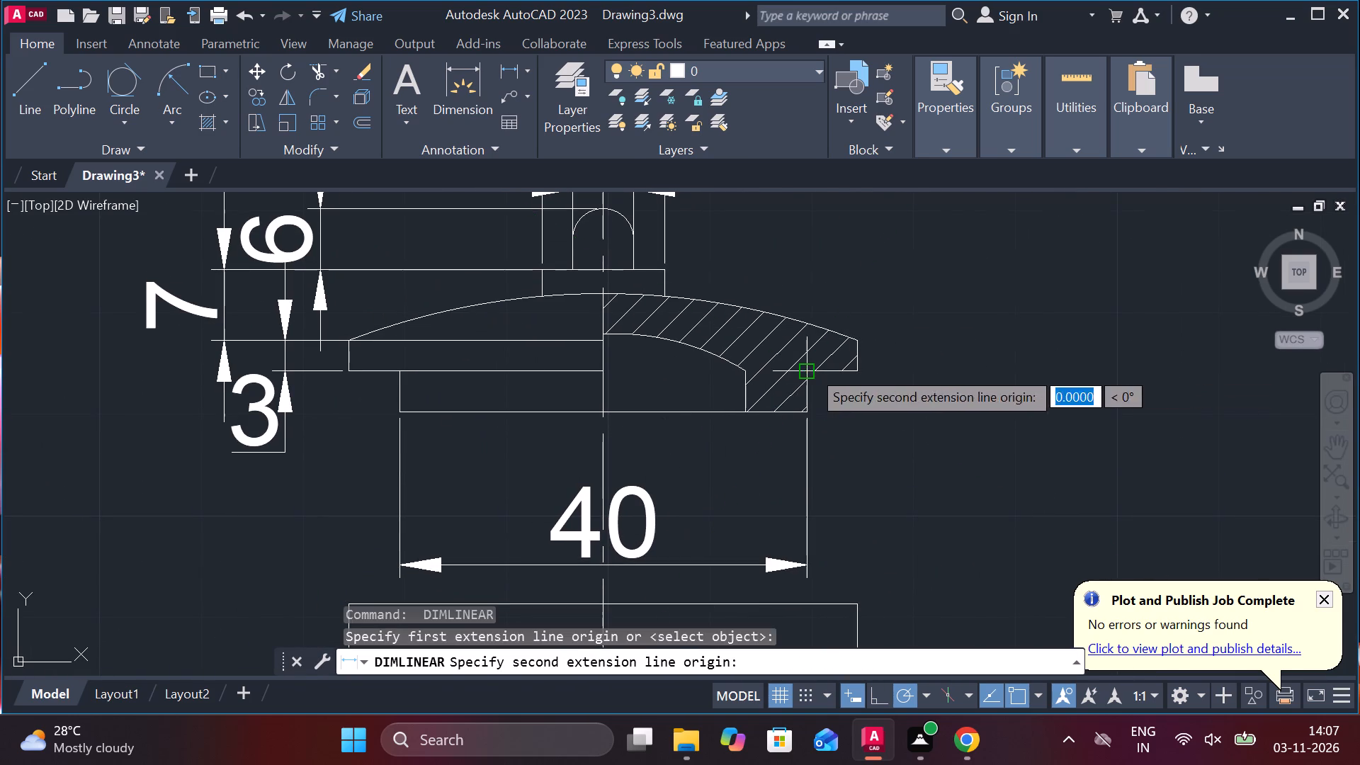
pyautogui.click(810, 414)
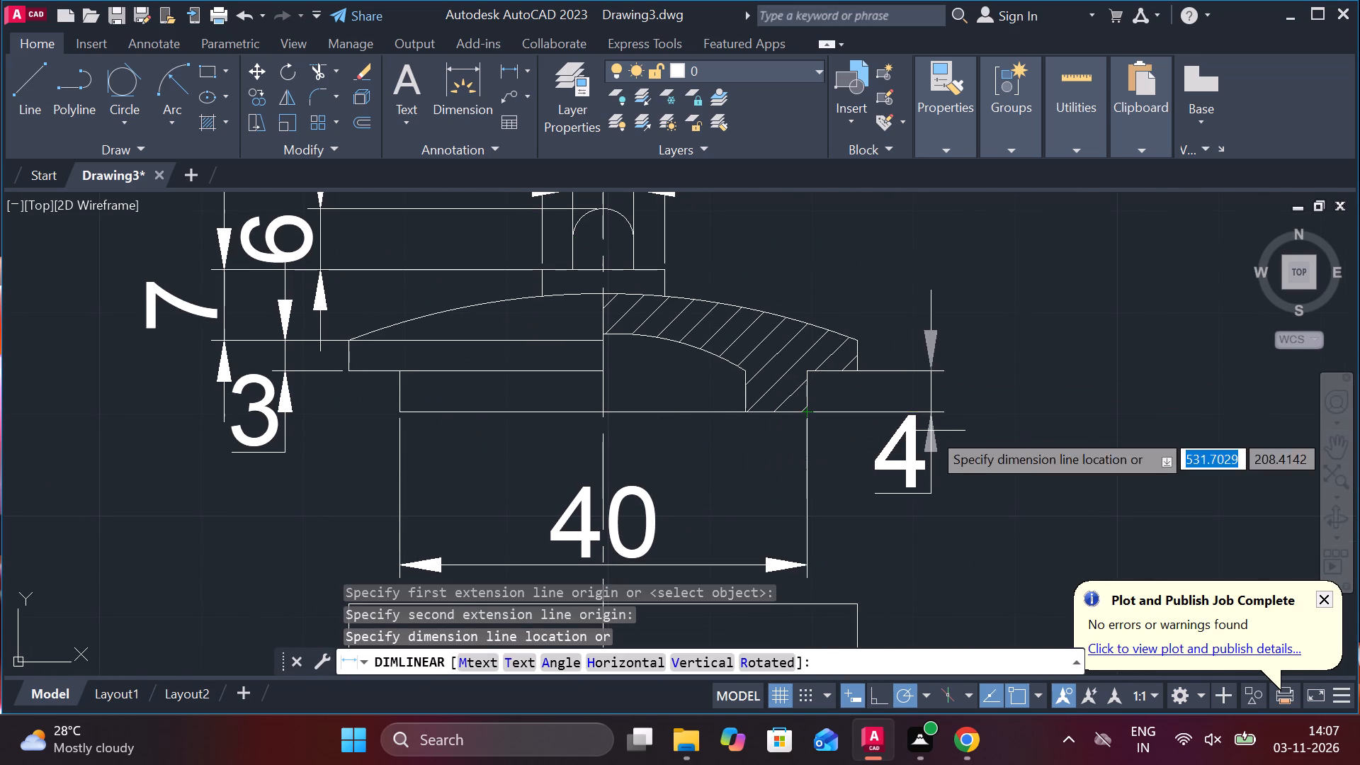
pyautogui.click(931, 431)
# Add a horizontal 28 dimension for the lid's inner recess, measured leftward from the hatched wall's lower inner corner and placed above the 40 dimension.
pyautogui.scroll(-1, 951, 439)
pyautogui.moveTo(779, 489); pyautogui.dragTo(802, 455, button='middle')
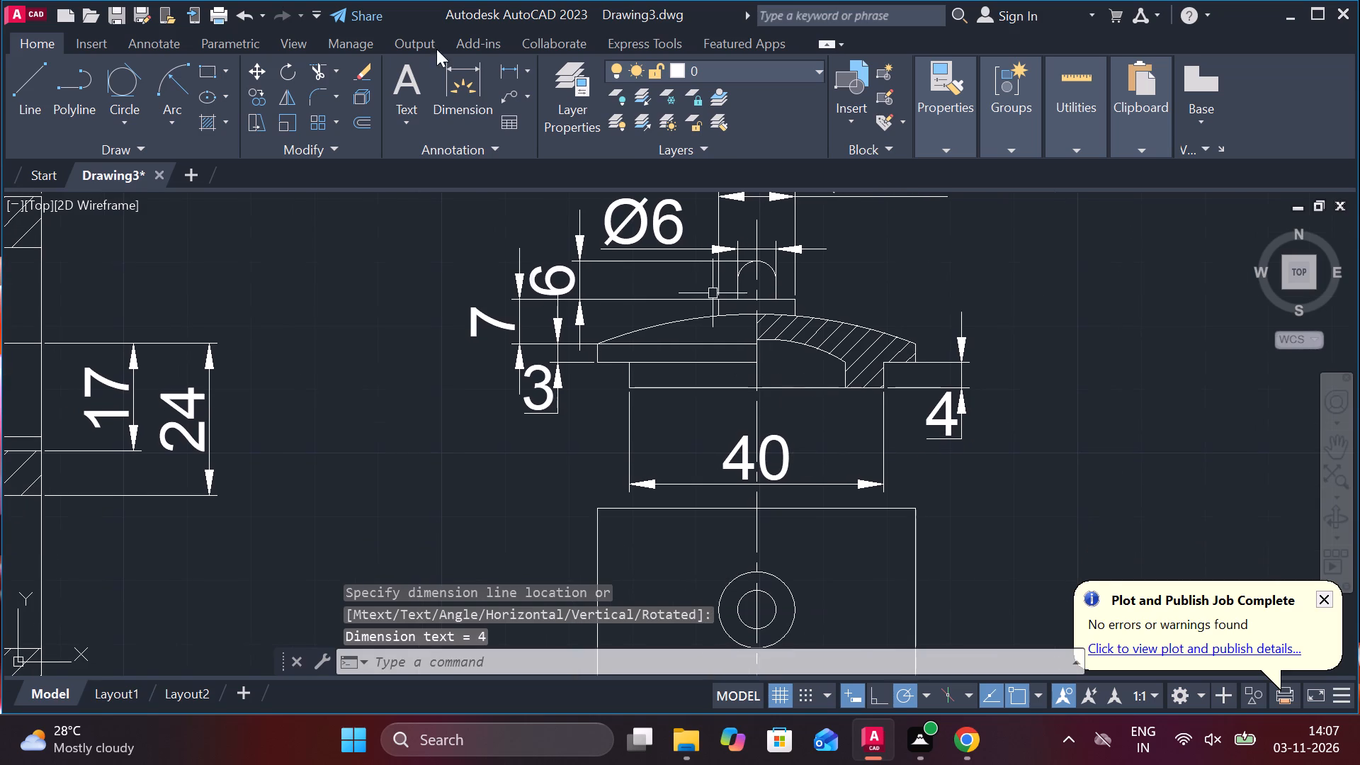
pyautogui.click(460, 69)
pyautogui.scroll(2, 863, 392)
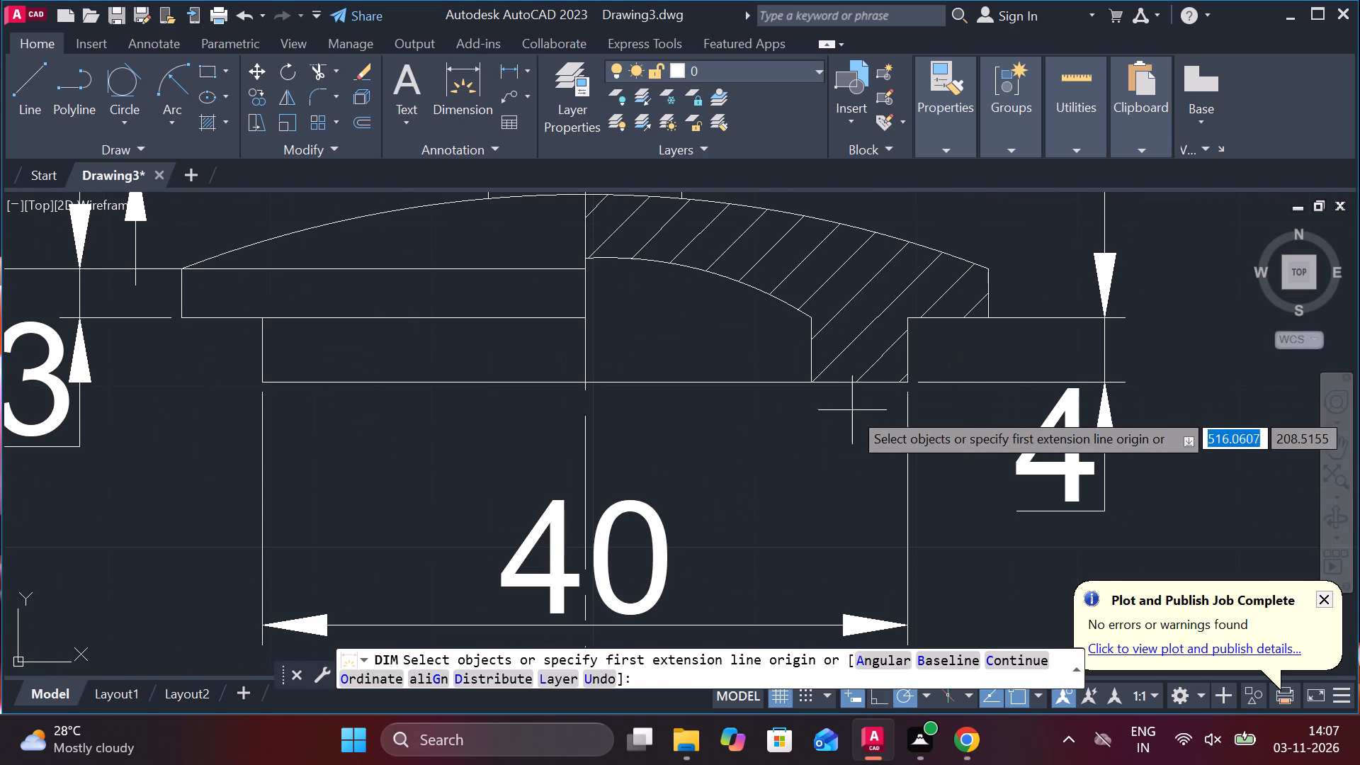
pyautogui.click(810, 386)
pyautogui.scroll(-1, 775, 399)
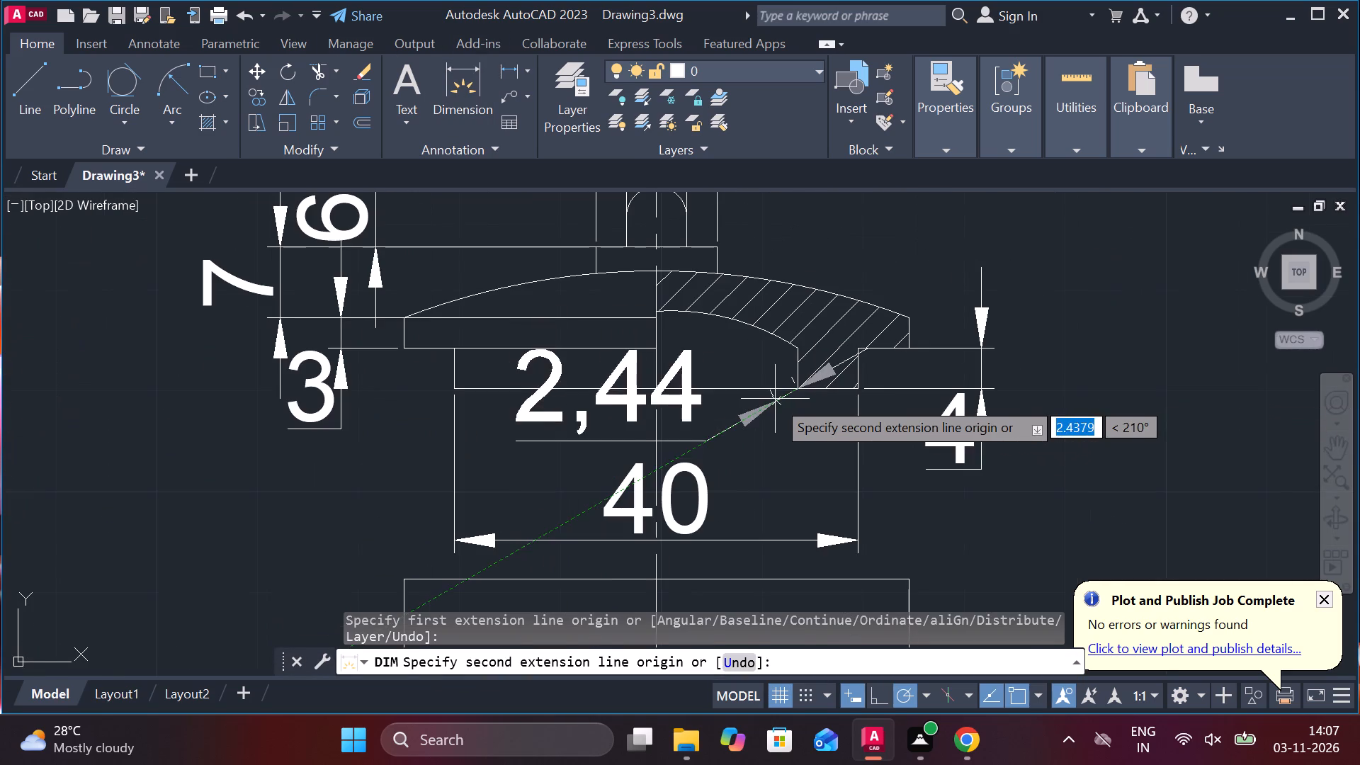
pyautogui.scroll(1, 719, 395)
pyautogui.moveTo(633, 395); pyautogui.dragTo(1066, 395, button='middle')
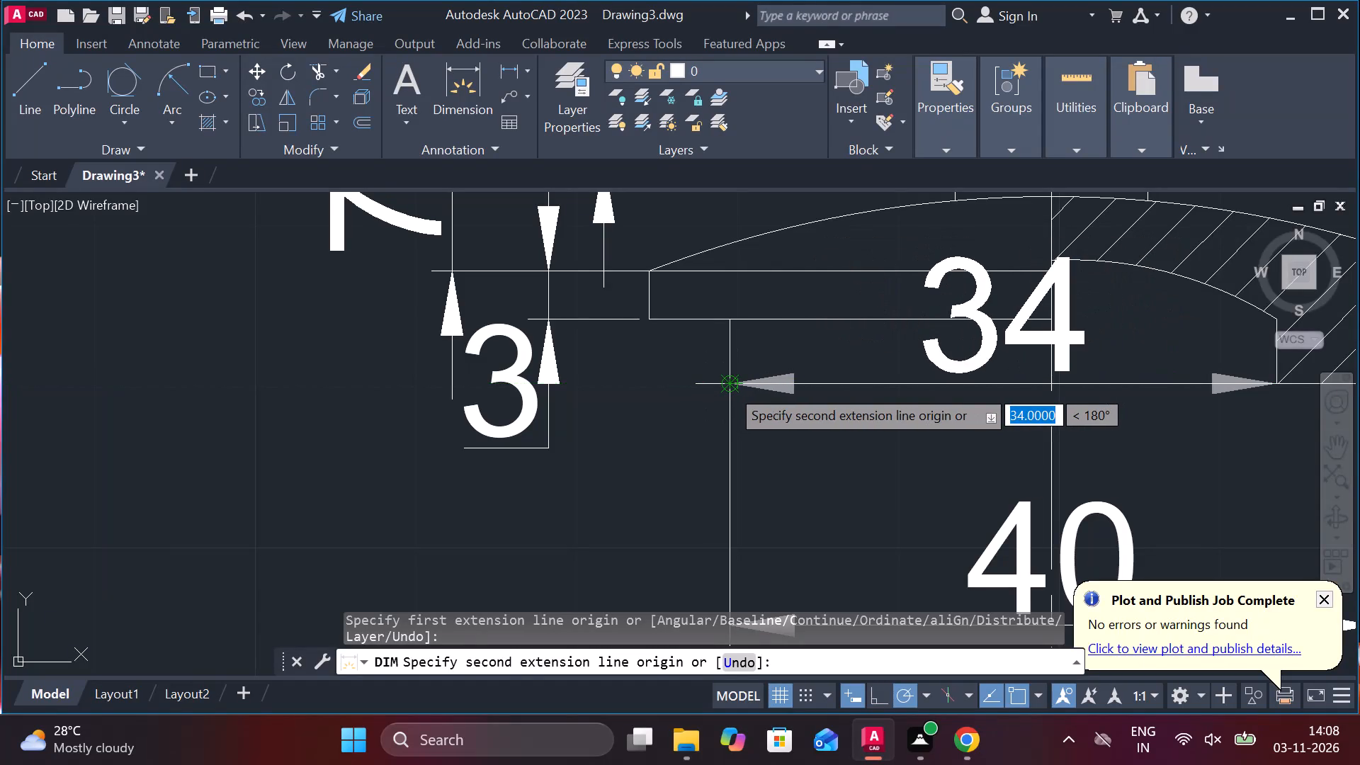
pyautogui.write('28')
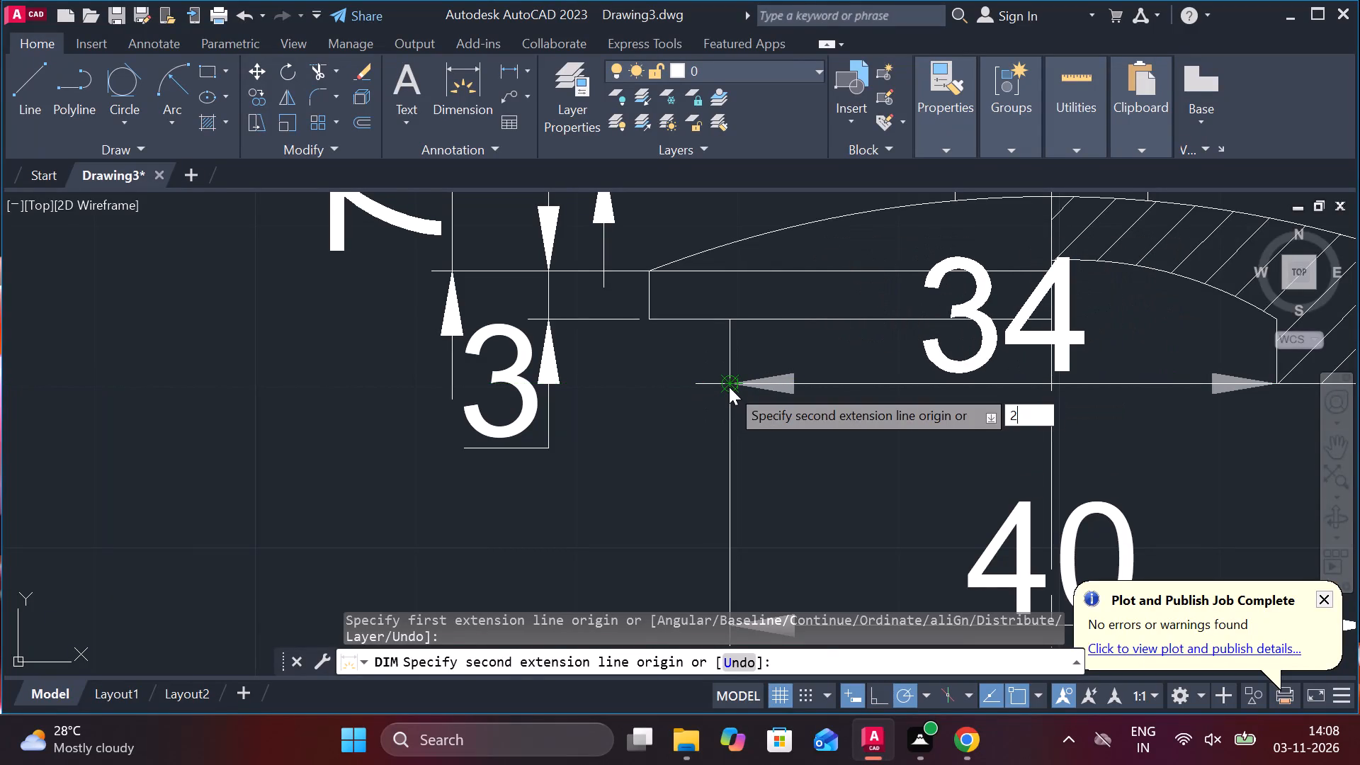
pyautogui.press('Return')
pyautogui.moveTo(793, 465); pyautogui.dragTo(728, 352, button='middle')
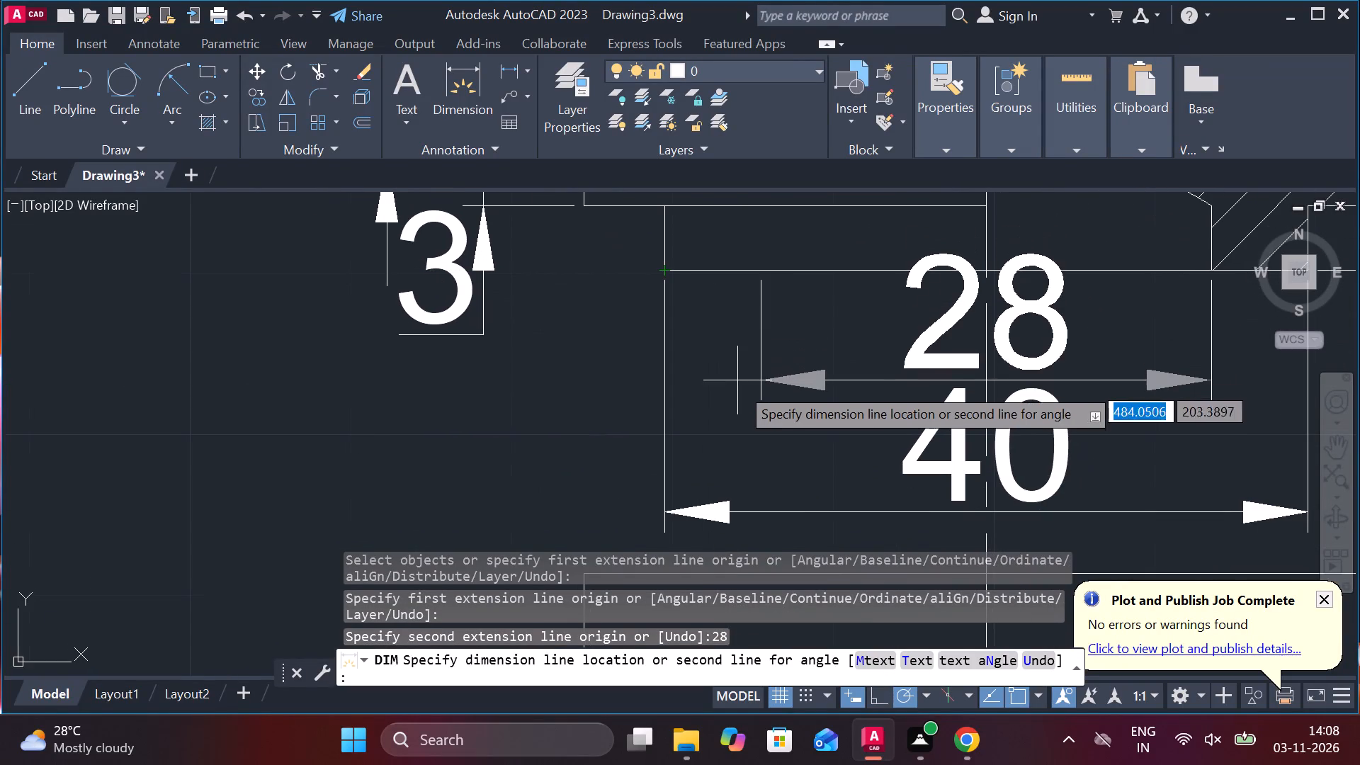
pyautogui.click(735, 410)
pyautogui.scroll(-2, 861, 422)
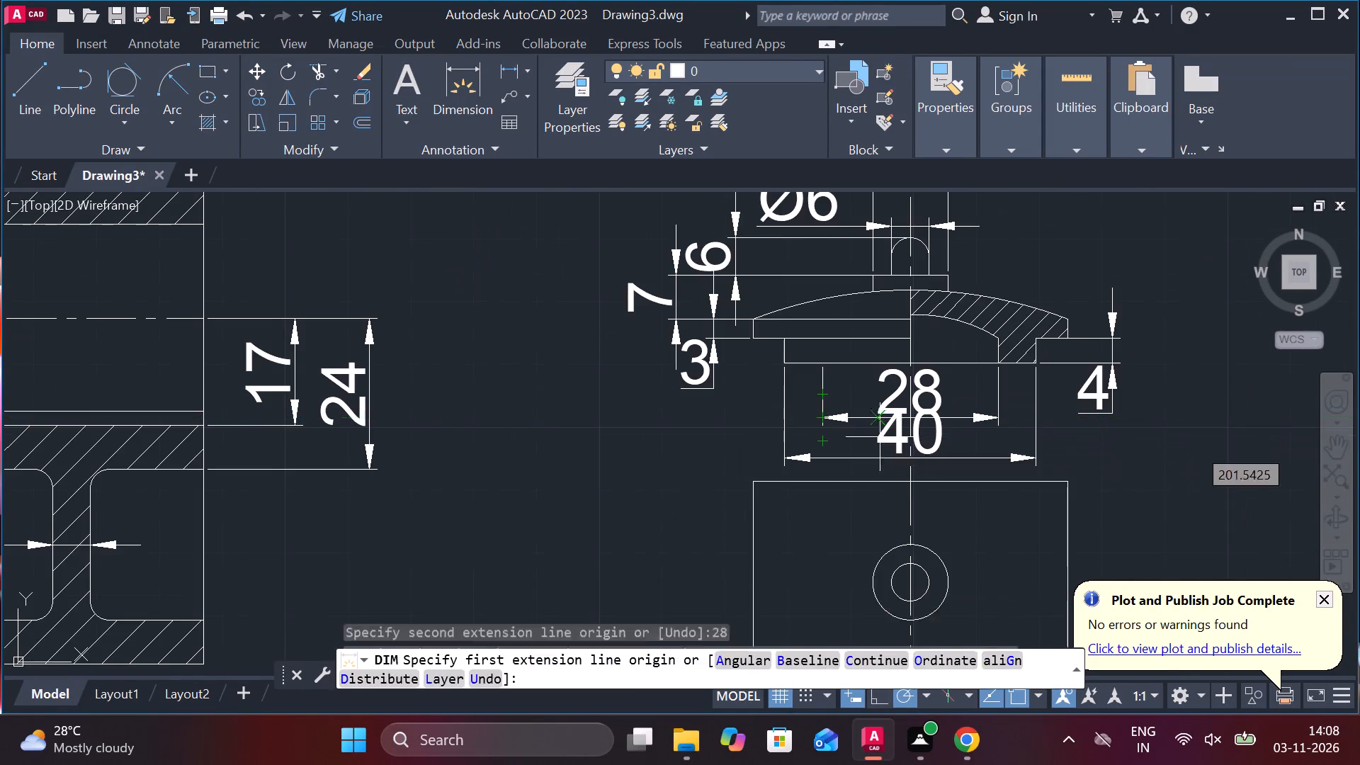
pyautogui.middleClick(895, 455)
pyautogui.scroll(1, 894, 455)
pyautogui.moveTo(905, 461); pyautogui.dragTo(834, 324, button='middle')
pyautogui.press('Escape')
# Move the lid's top view straight down by half its height, using the circles' centre as base point and the lower edge's midpoint as destination.
pyautogui.scroll(-2, 914, 428)
pyautogui.moveTo(926, 480); pyautogui.dragTo(878, 413, button='middle')
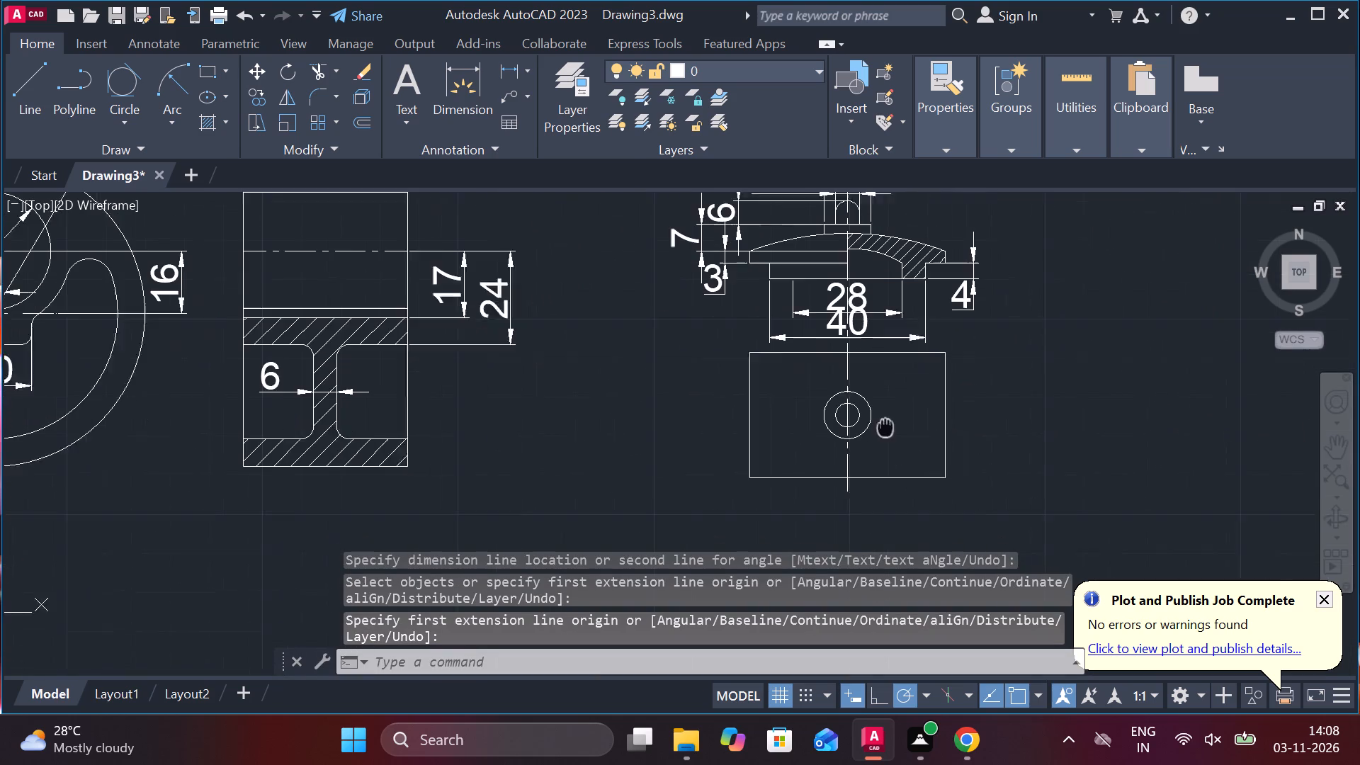
pyautogui.click(705, 333)
pyautogui.press('Escape')
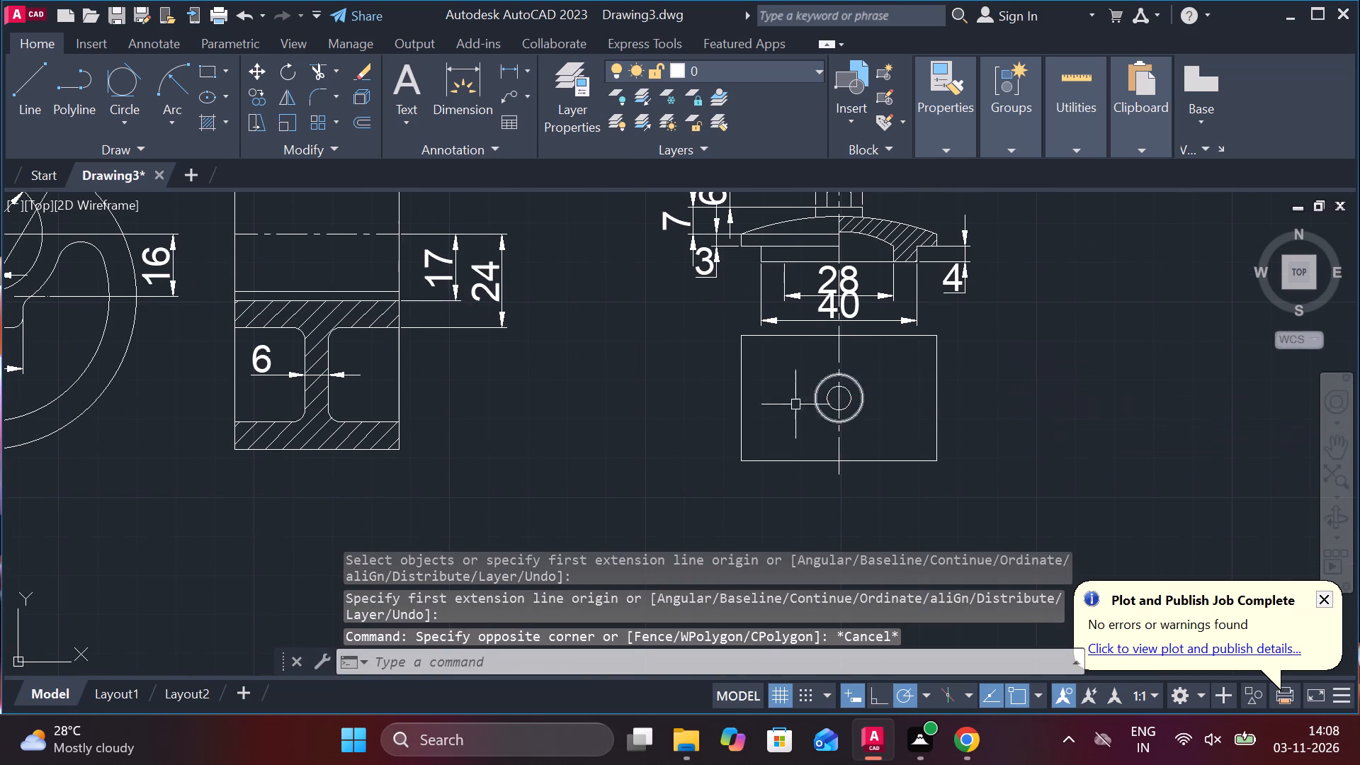
pyautogui.click(710, 327)
pyautogui.click(985, 482)
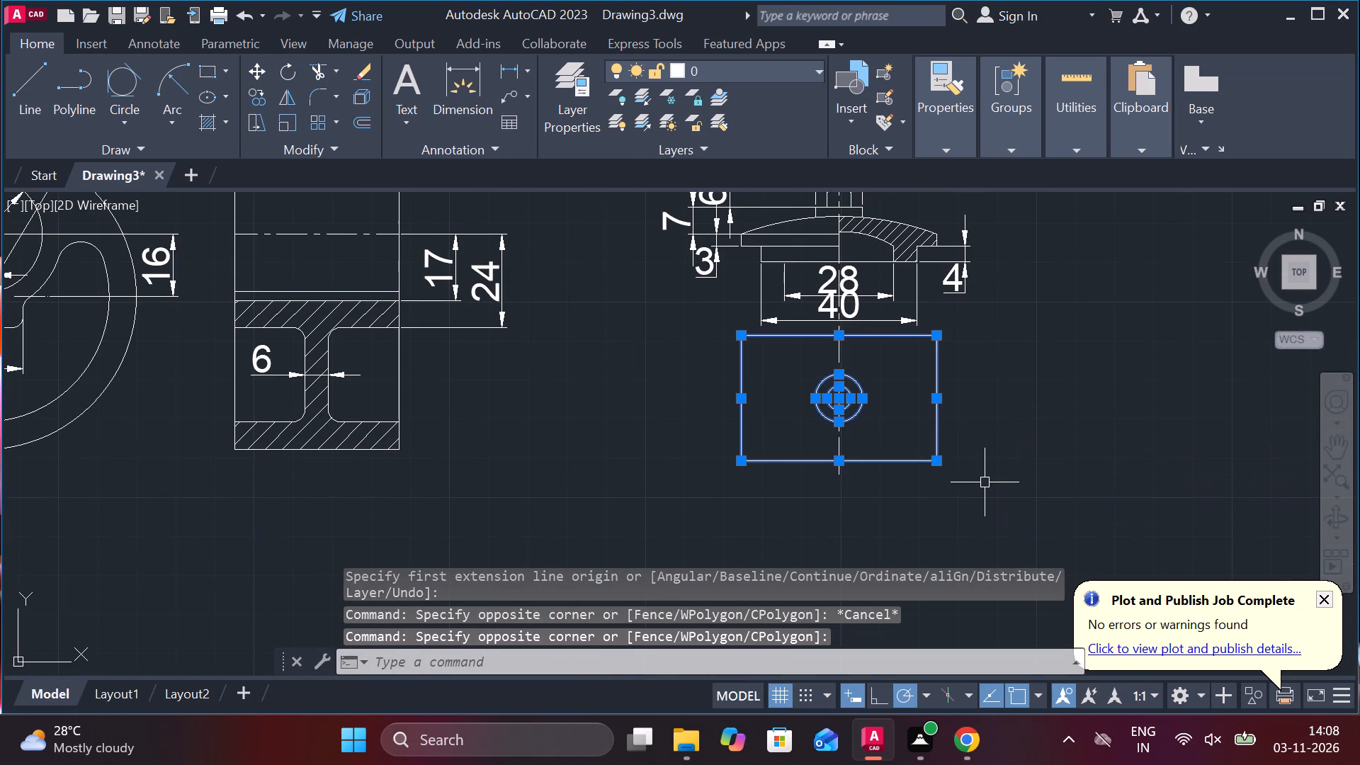
pyautogui.press('m')
pyautogui.press('Return')
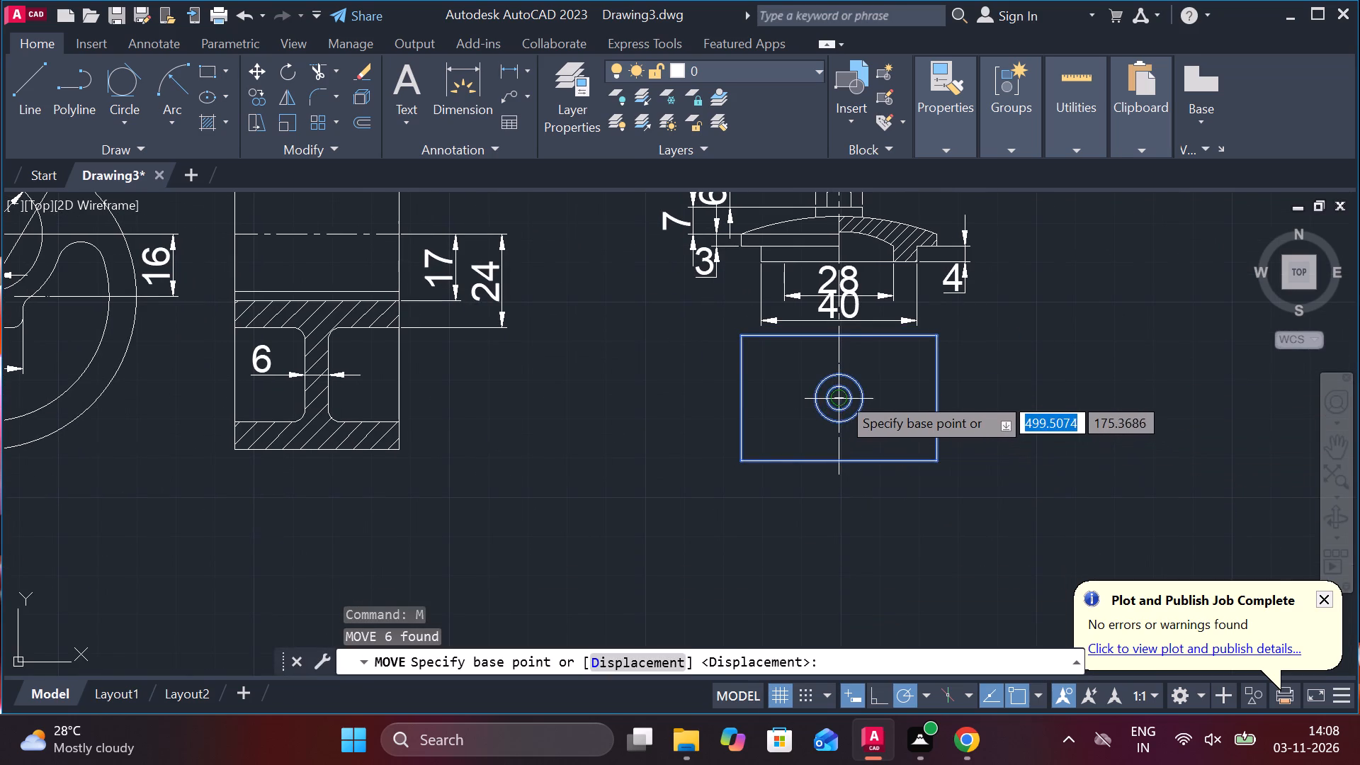
pyautogui.click(840, 395)
pyautogui.click(836, 464)
pyautogui.press('Escape')
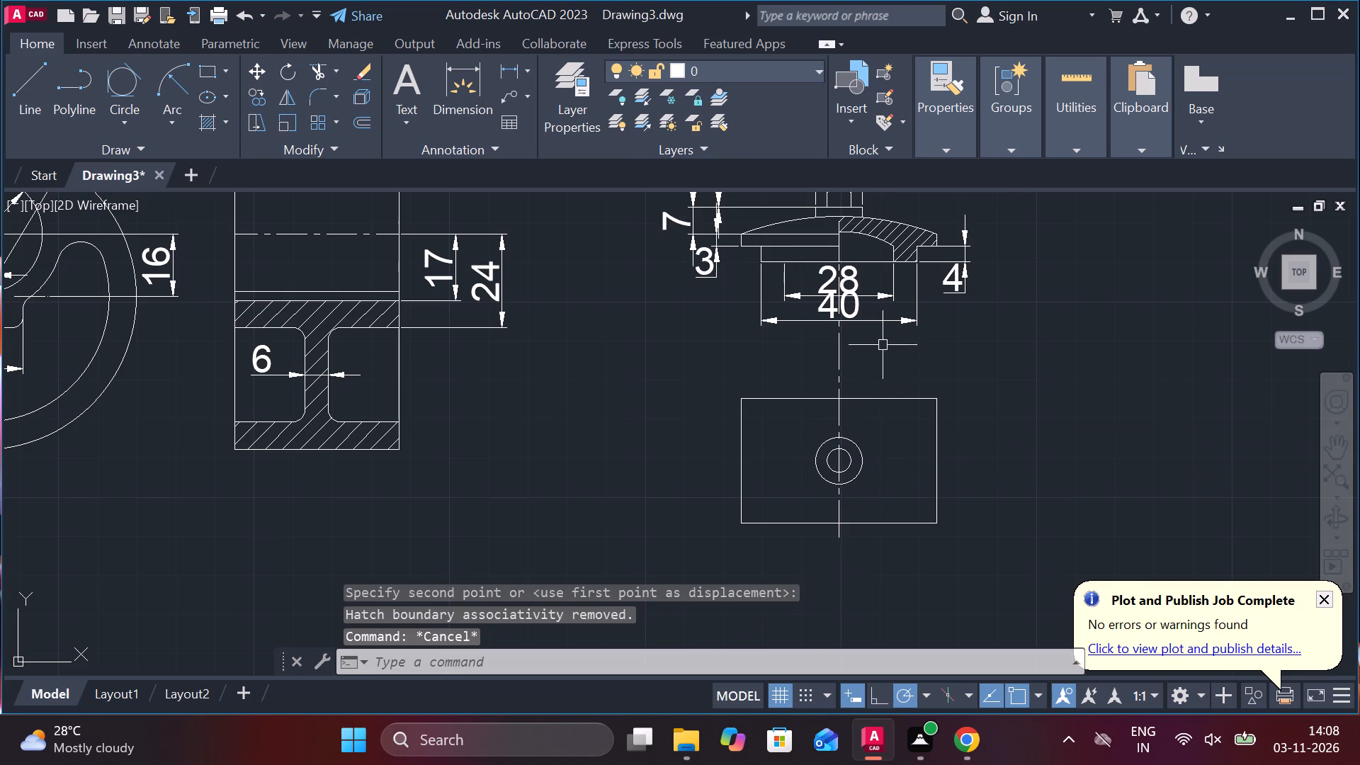
# Lower the 40 width dimension towards the top view and the 28 dimension by about 7.9 units, spacing their overlapping texts apart.
pyautogui.scroll(1, 874, 320)
pyautogui.click(861, 319)
pyautogui.click(817, 295)
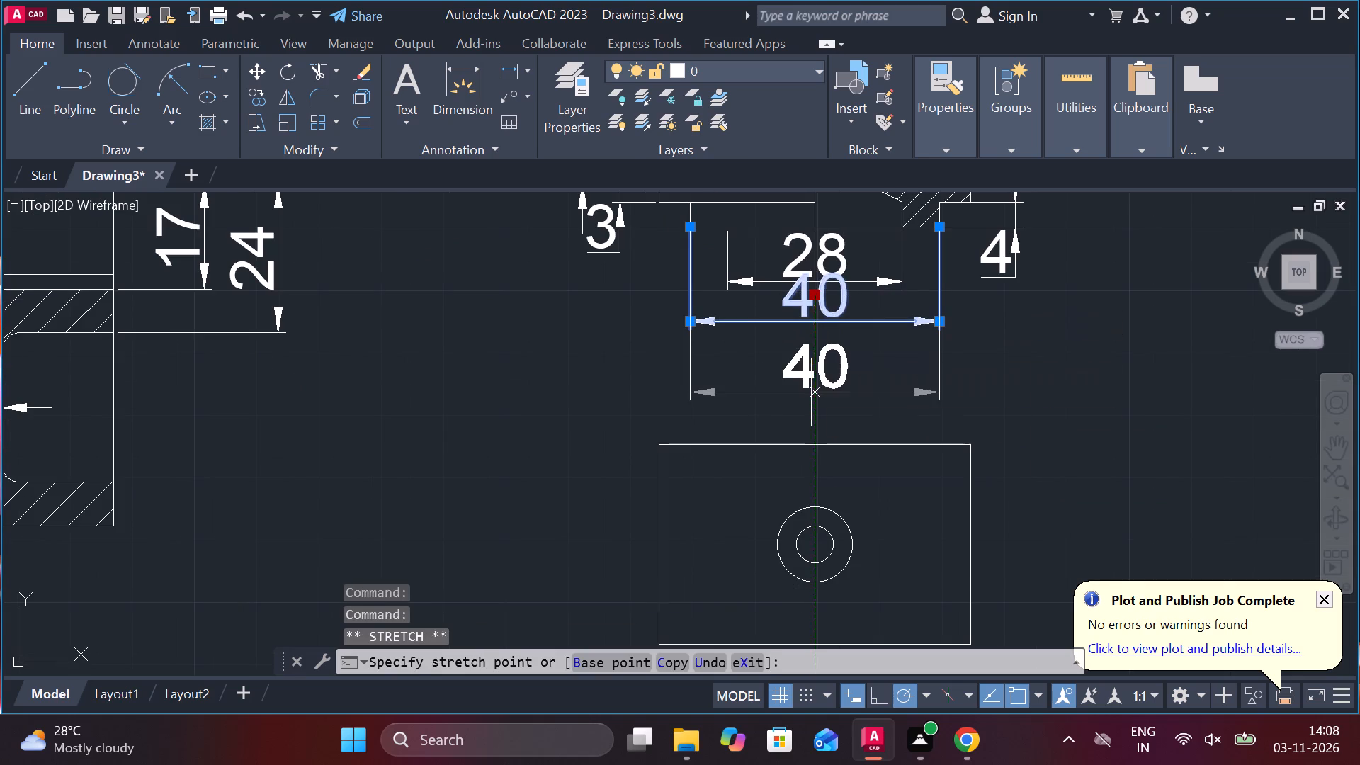
pyautogui.click(811, 386)
pyautogui.press('Escape')
pyautogui.click(837, 269)
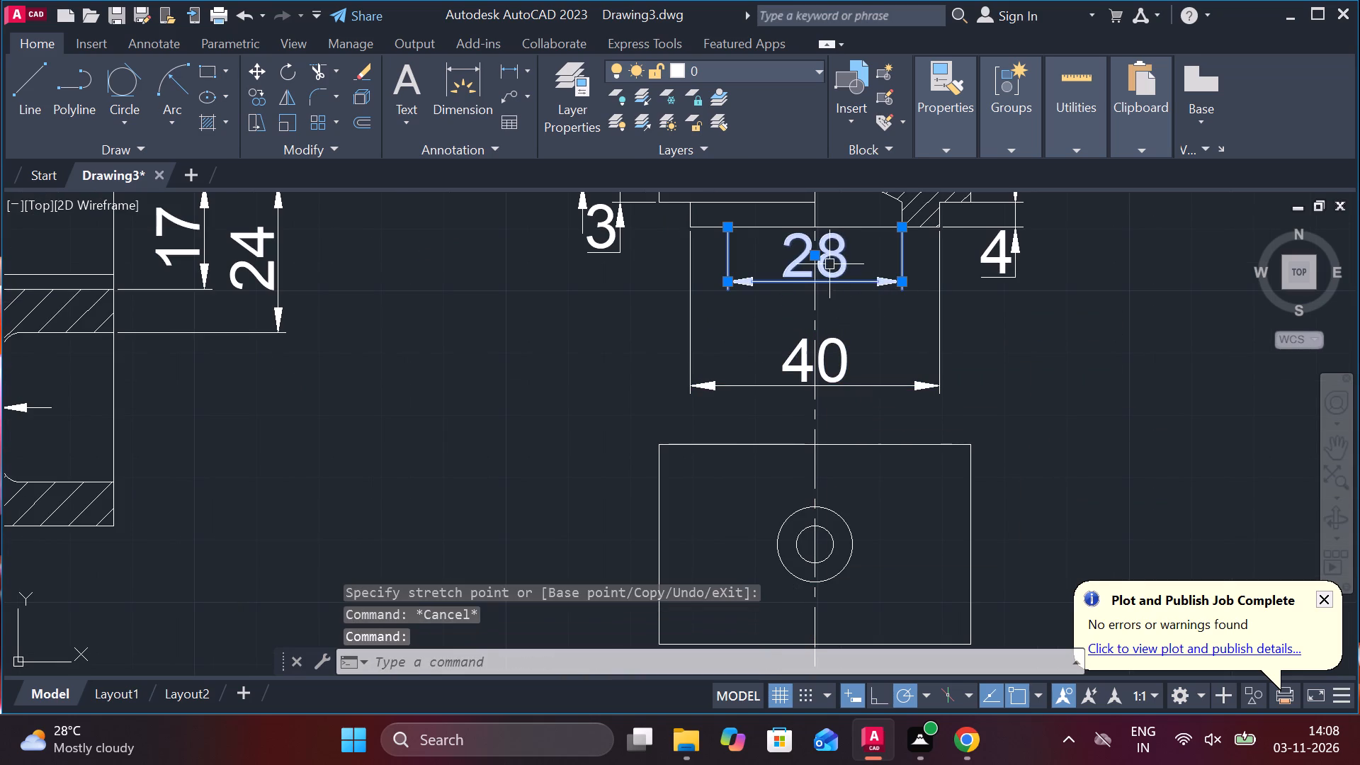
pyautogui.click(818, 256)
pyautogui.click(818, 305)
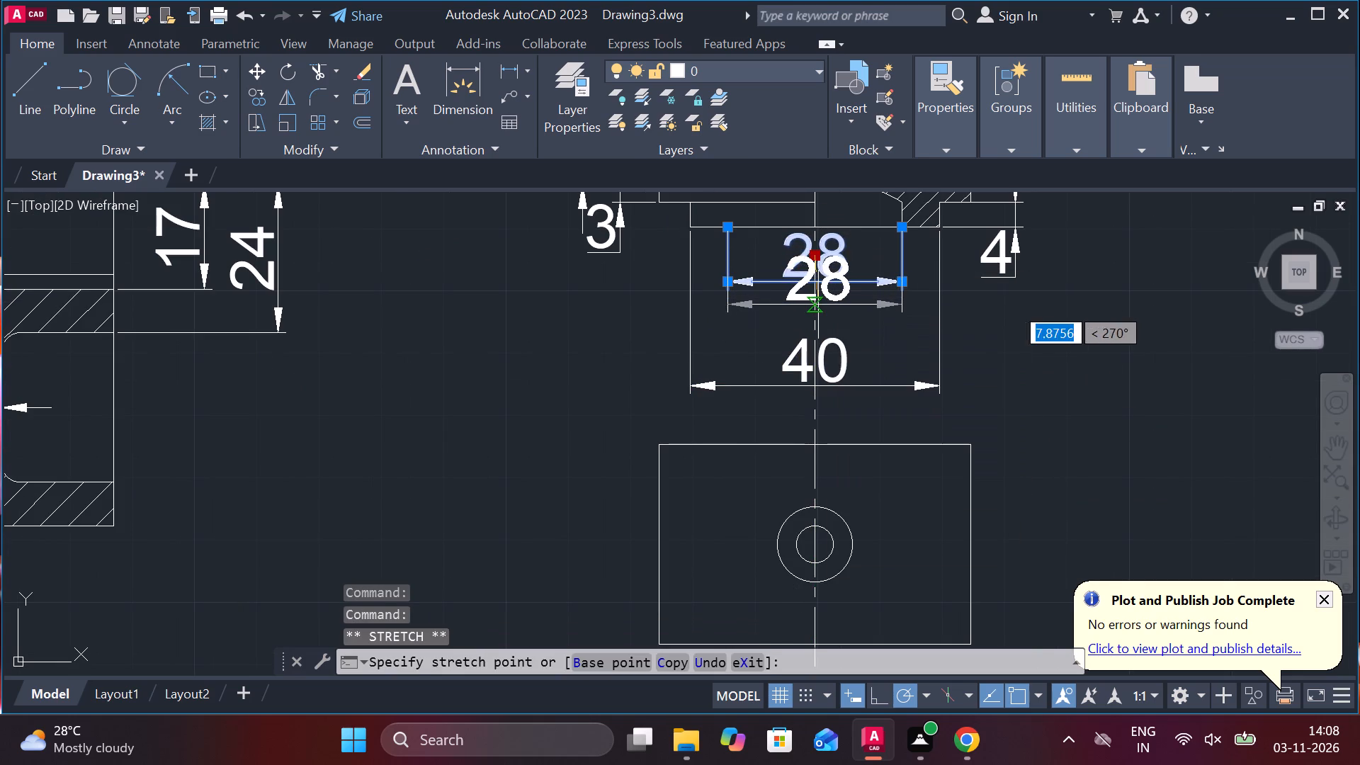
pyautogui.press('Escape')
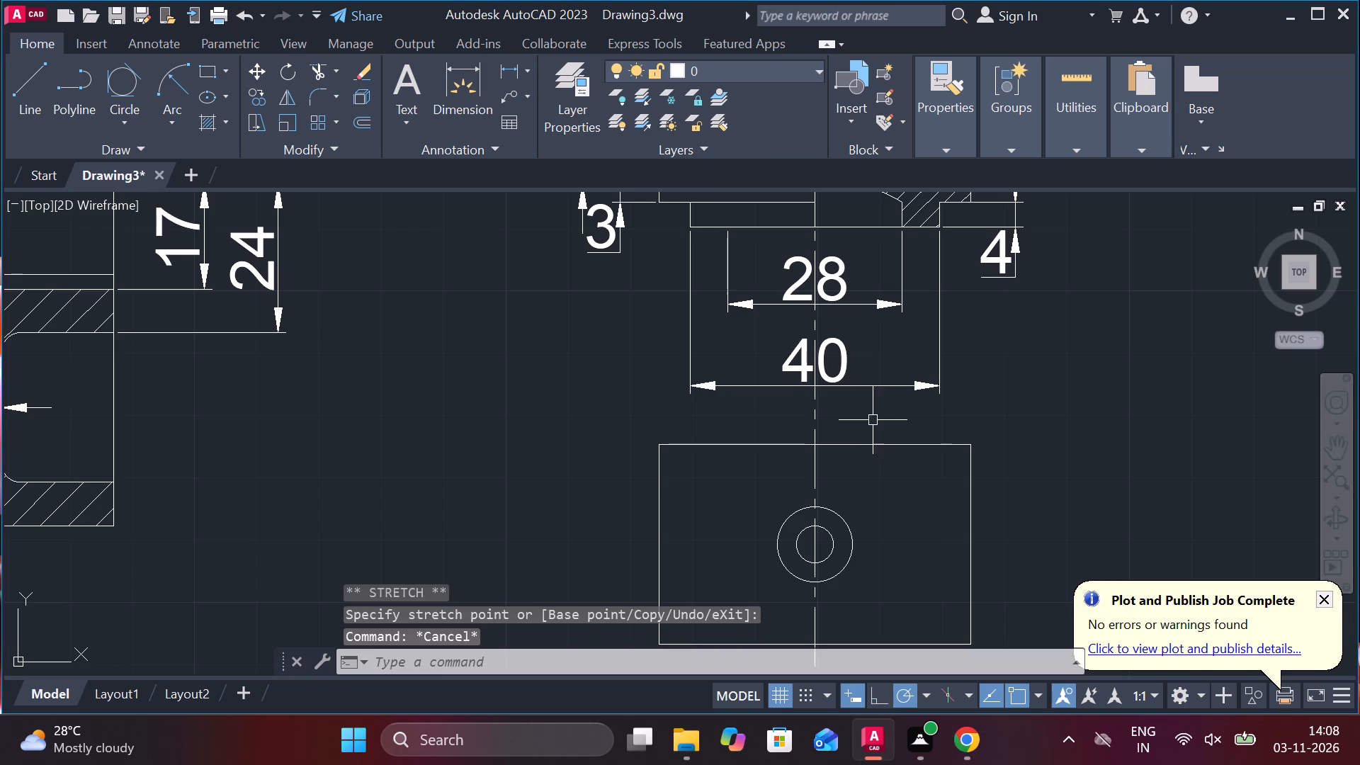
# Add a radius dimension to the lid's domed outer arc, with its text placed above the hatched half.
pyautogui.click(533, 69)
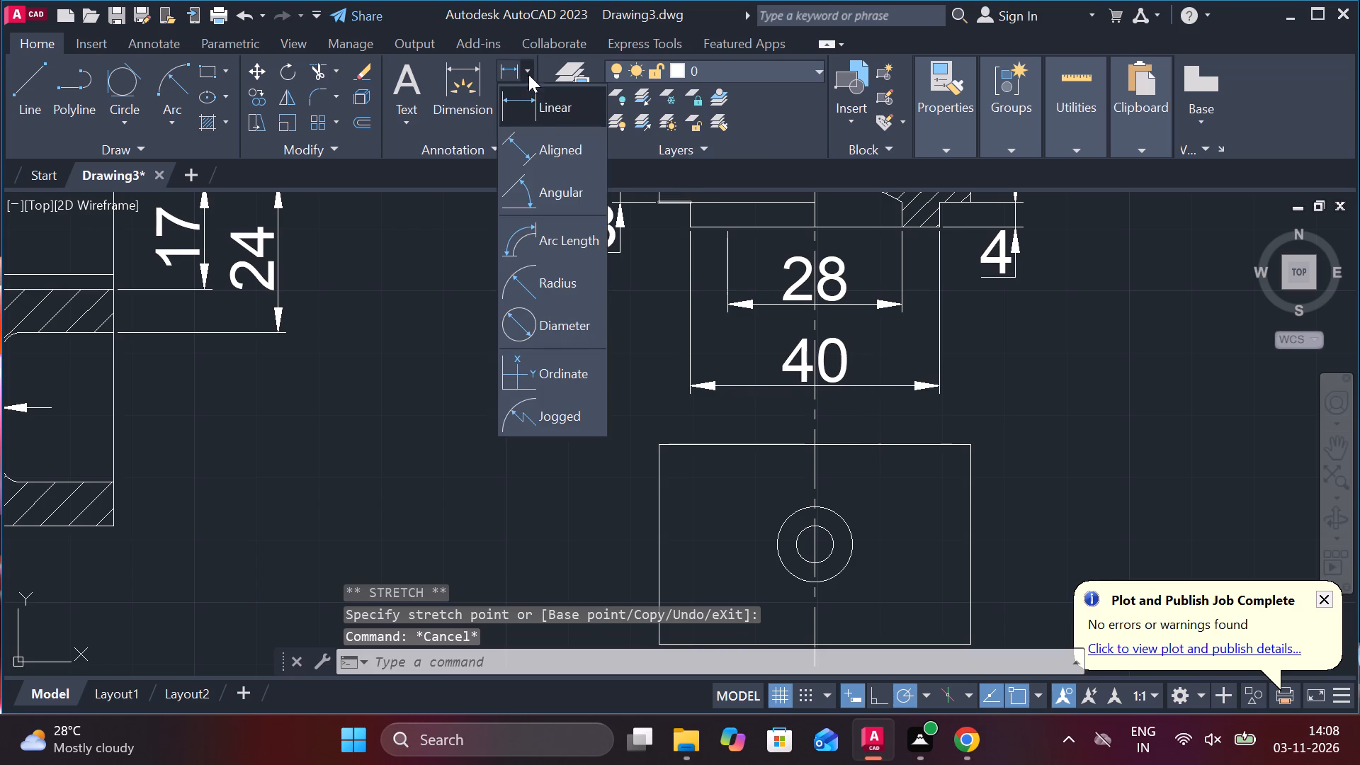
pyautogui.click(560, 280)
pyautogui.moveTo(604, 280); pyautogui.dragTo(562, 390, button='middle')
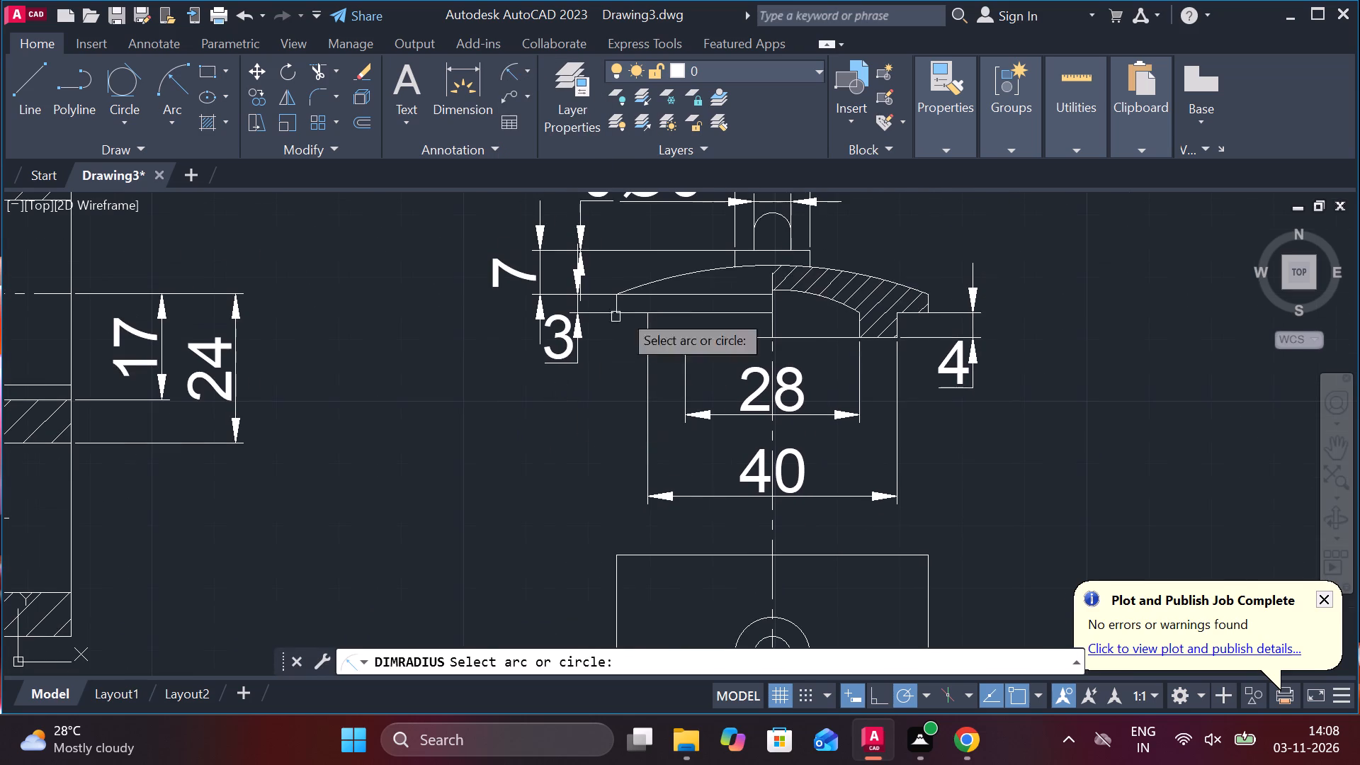
pyautogui.click(693, 272)
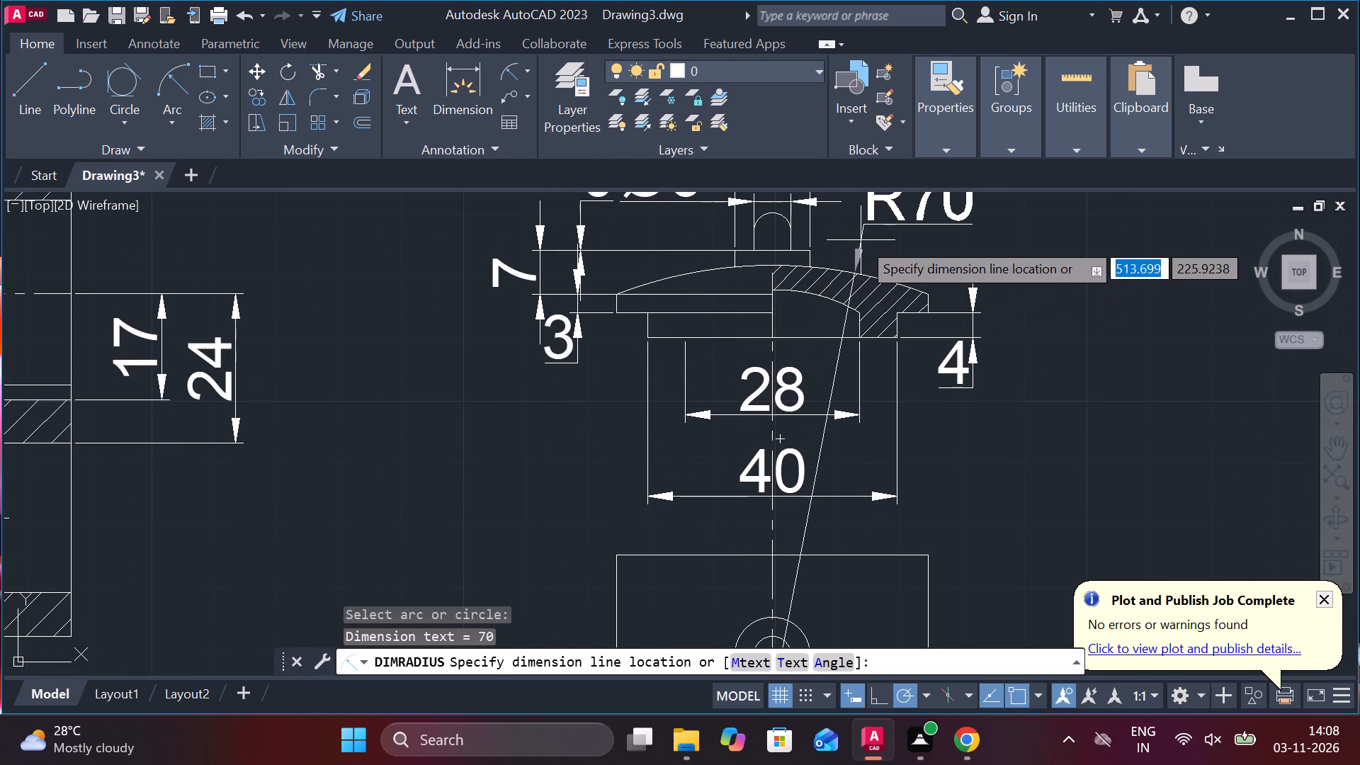
pyautogui.click(868, 255)
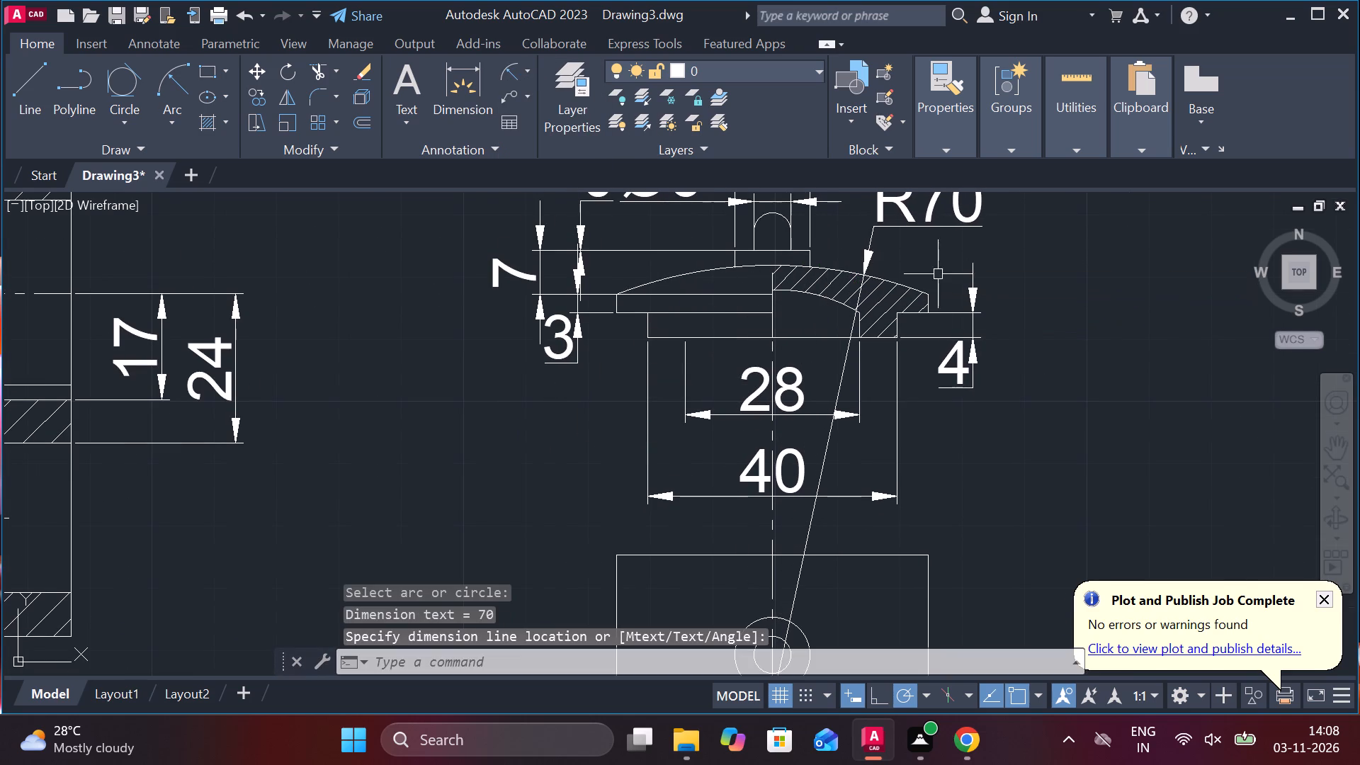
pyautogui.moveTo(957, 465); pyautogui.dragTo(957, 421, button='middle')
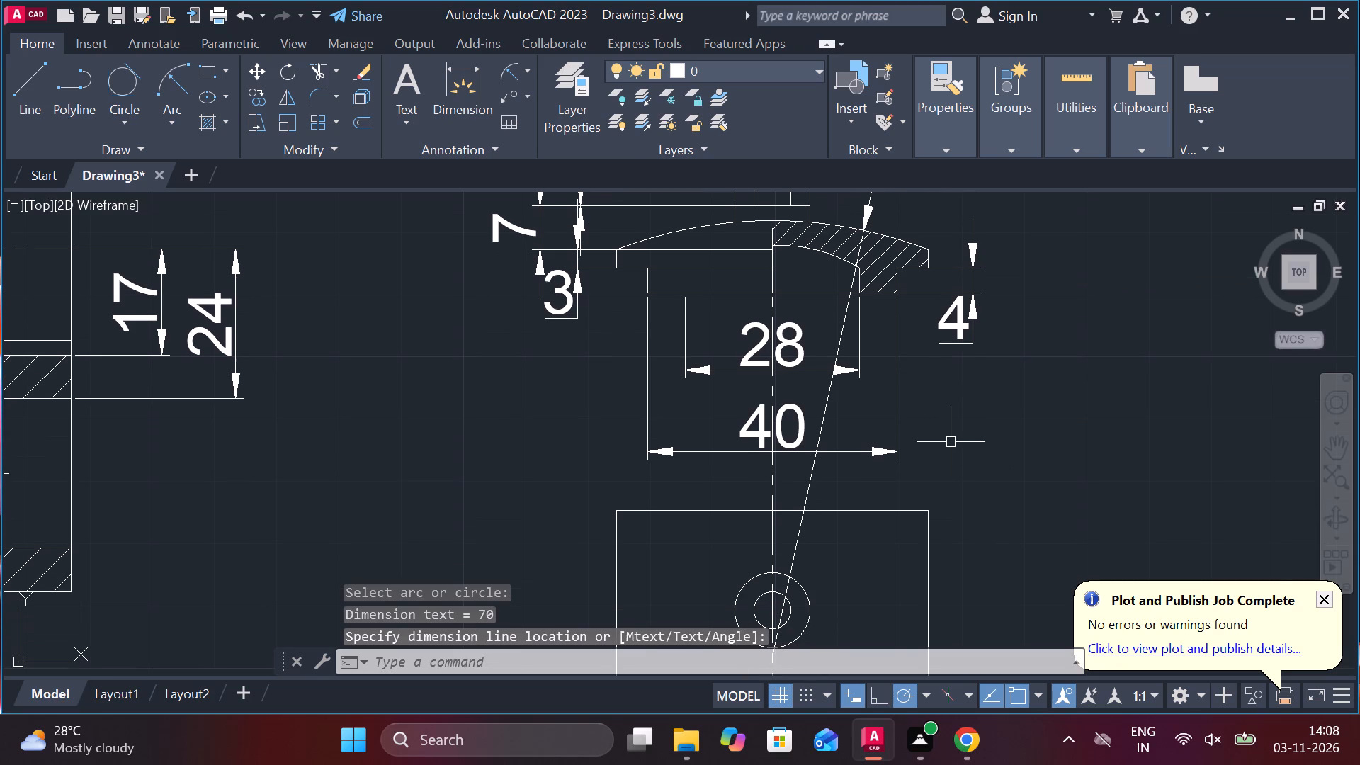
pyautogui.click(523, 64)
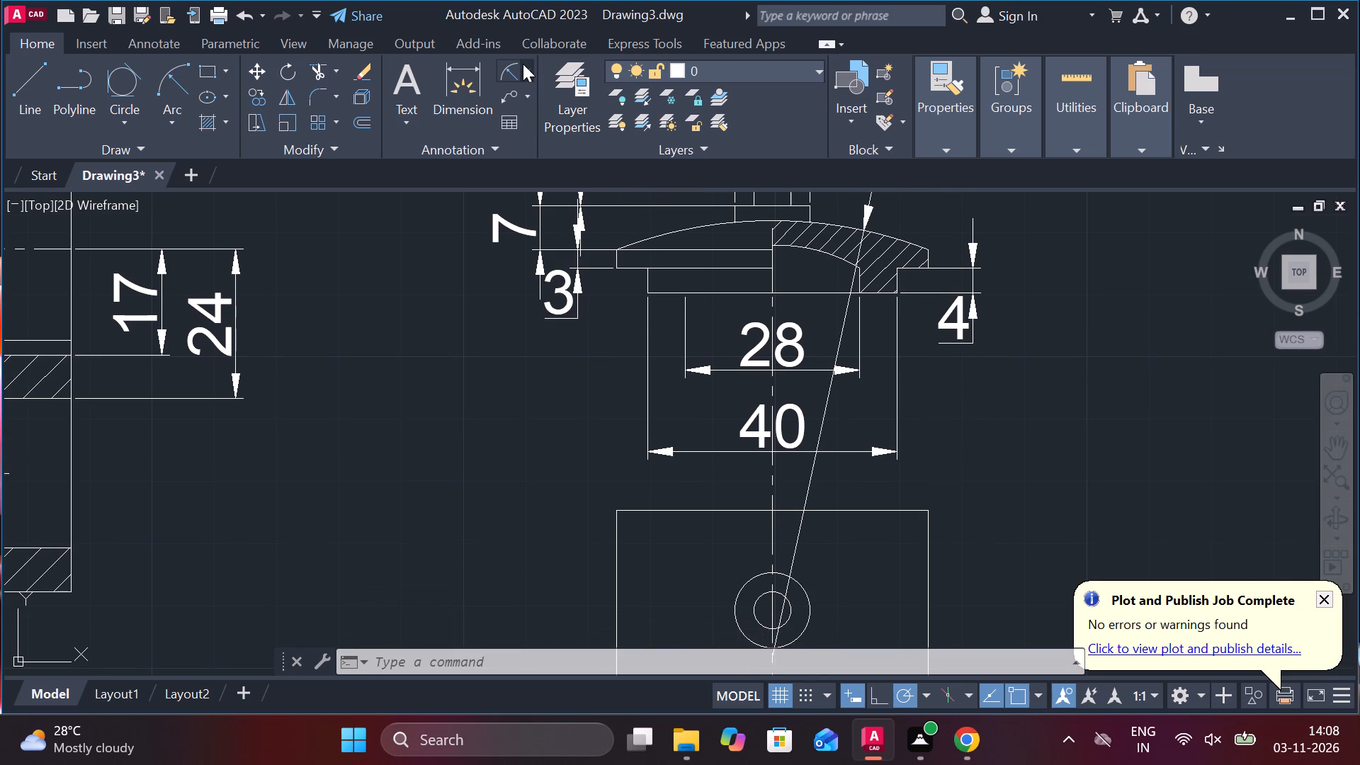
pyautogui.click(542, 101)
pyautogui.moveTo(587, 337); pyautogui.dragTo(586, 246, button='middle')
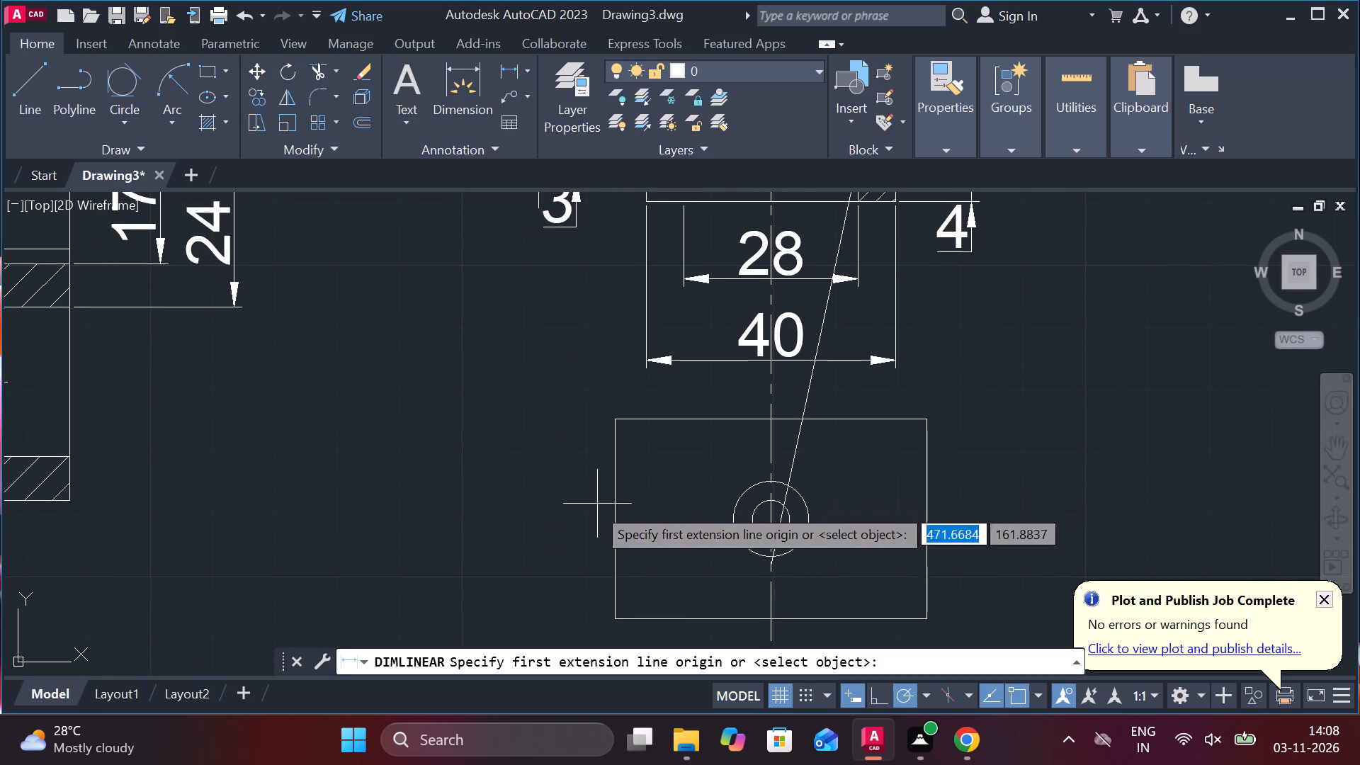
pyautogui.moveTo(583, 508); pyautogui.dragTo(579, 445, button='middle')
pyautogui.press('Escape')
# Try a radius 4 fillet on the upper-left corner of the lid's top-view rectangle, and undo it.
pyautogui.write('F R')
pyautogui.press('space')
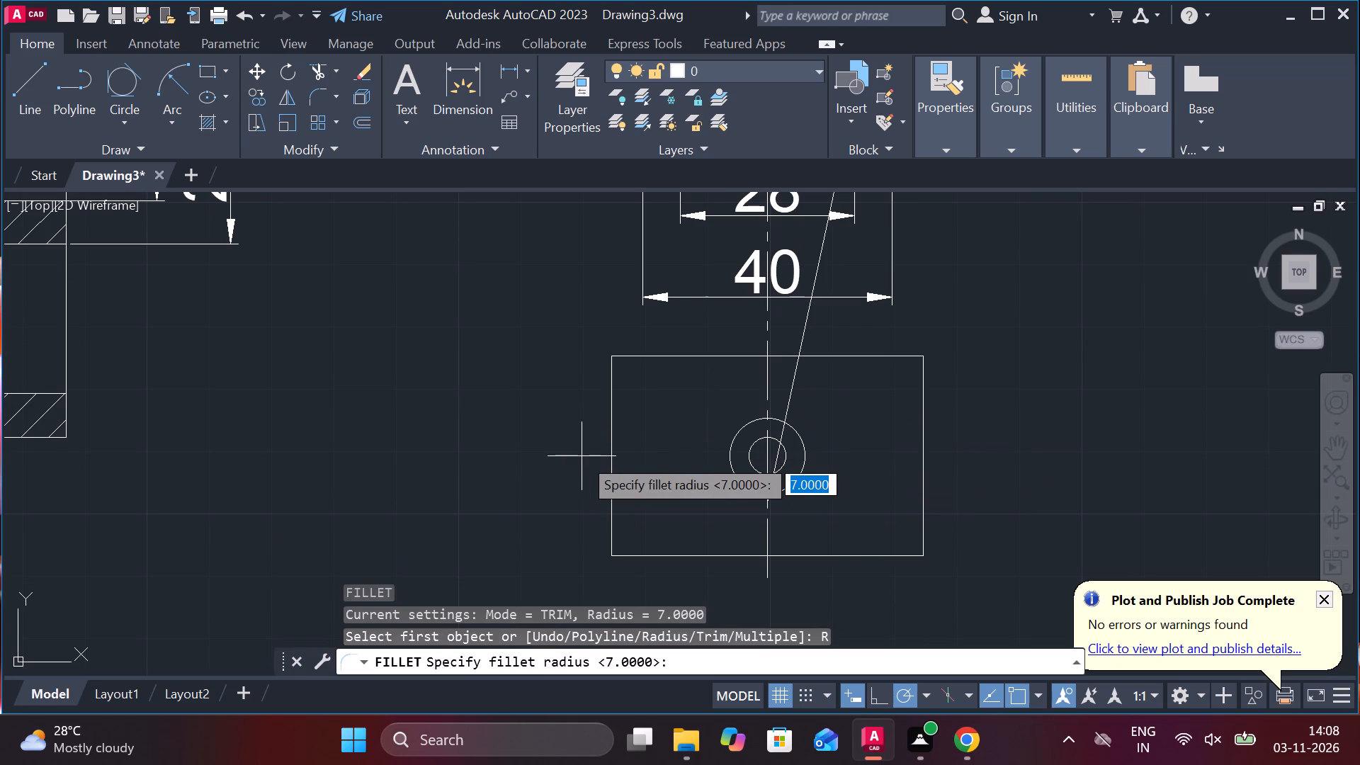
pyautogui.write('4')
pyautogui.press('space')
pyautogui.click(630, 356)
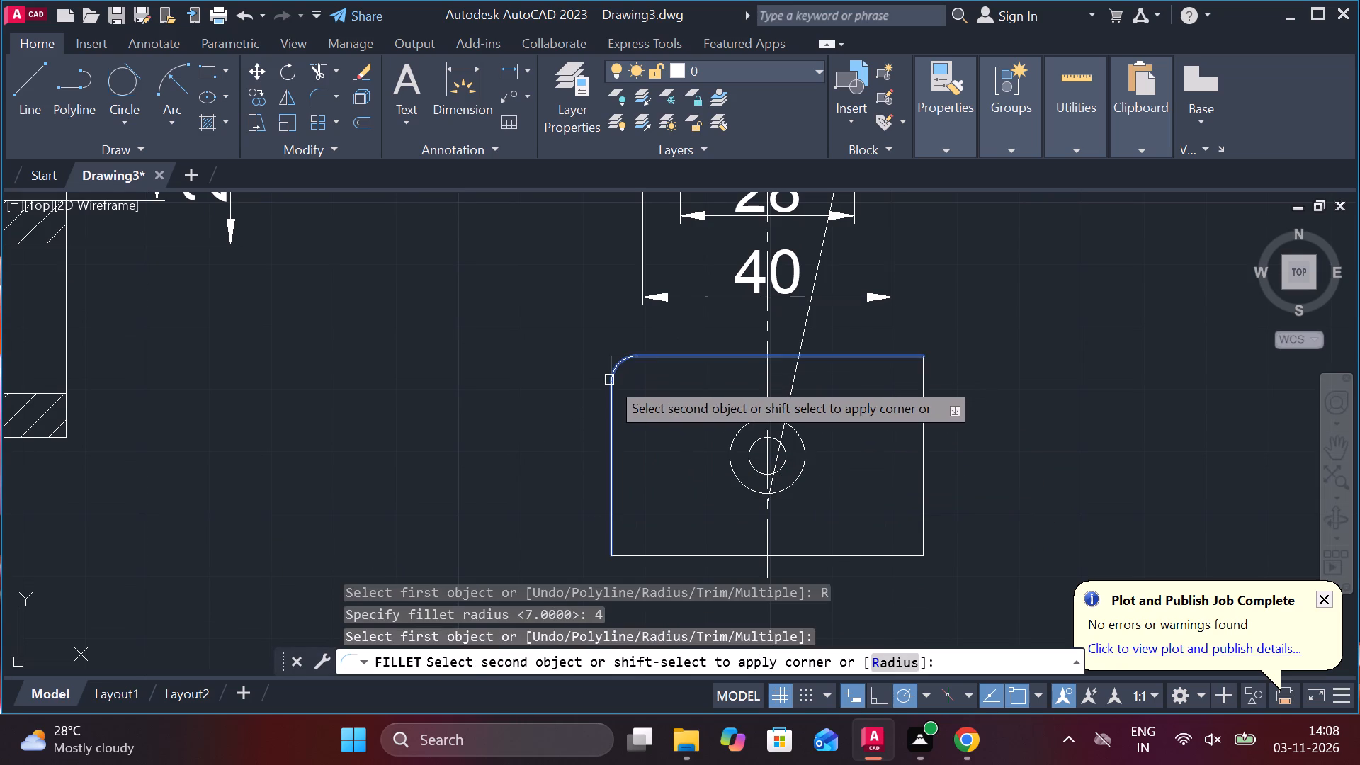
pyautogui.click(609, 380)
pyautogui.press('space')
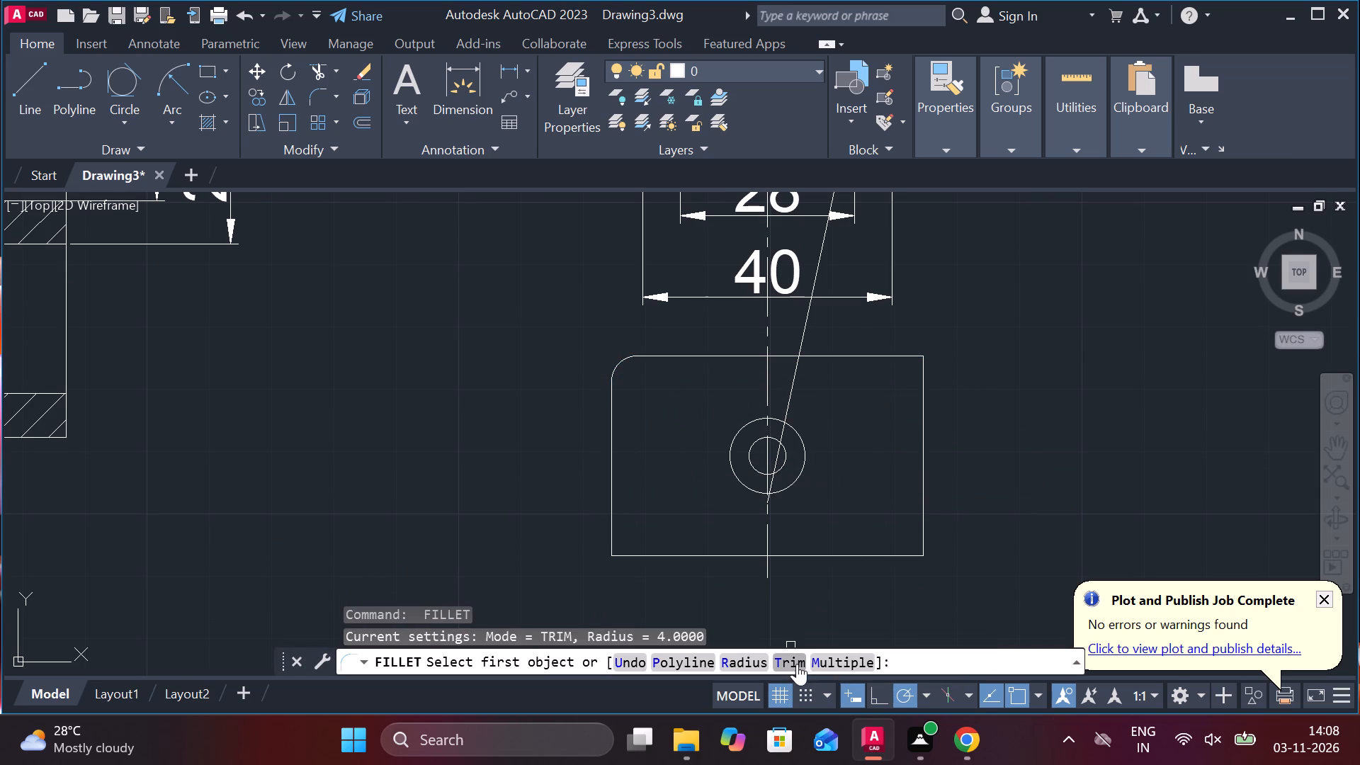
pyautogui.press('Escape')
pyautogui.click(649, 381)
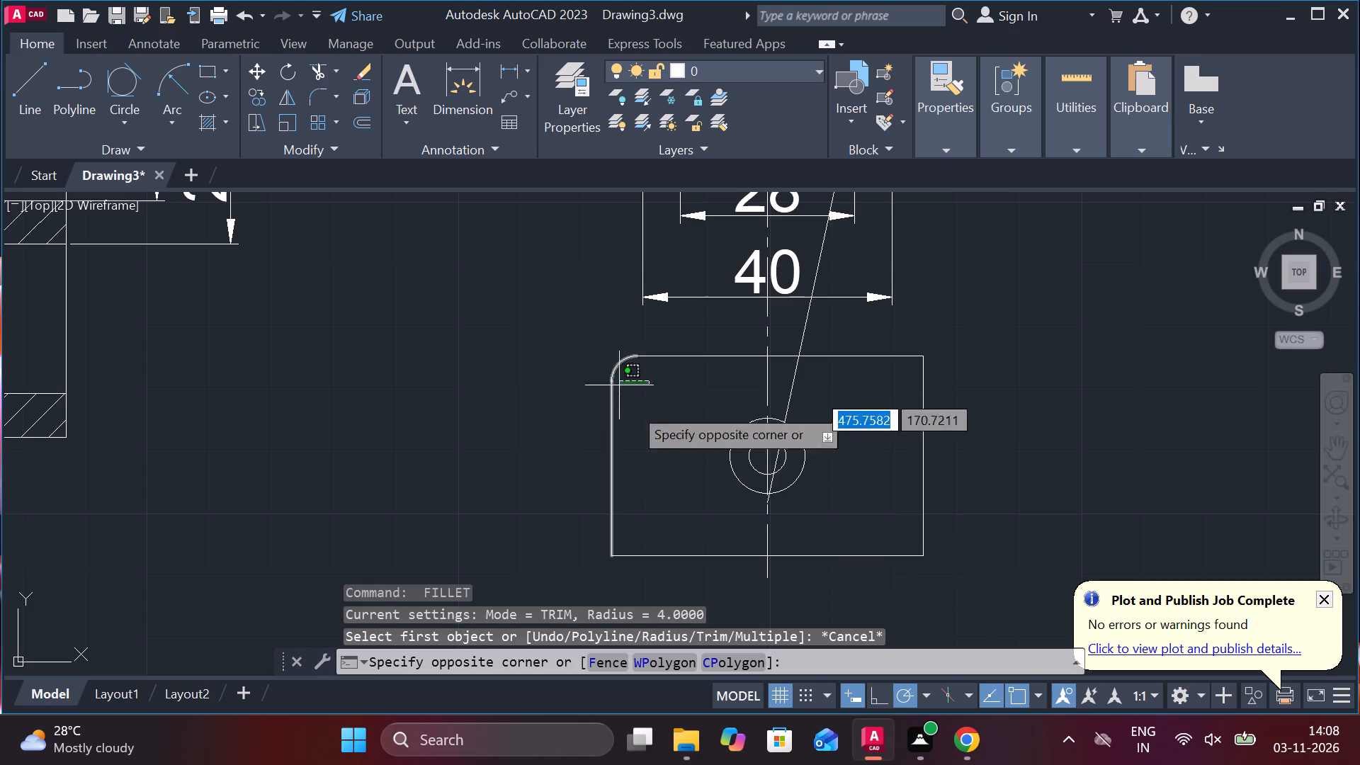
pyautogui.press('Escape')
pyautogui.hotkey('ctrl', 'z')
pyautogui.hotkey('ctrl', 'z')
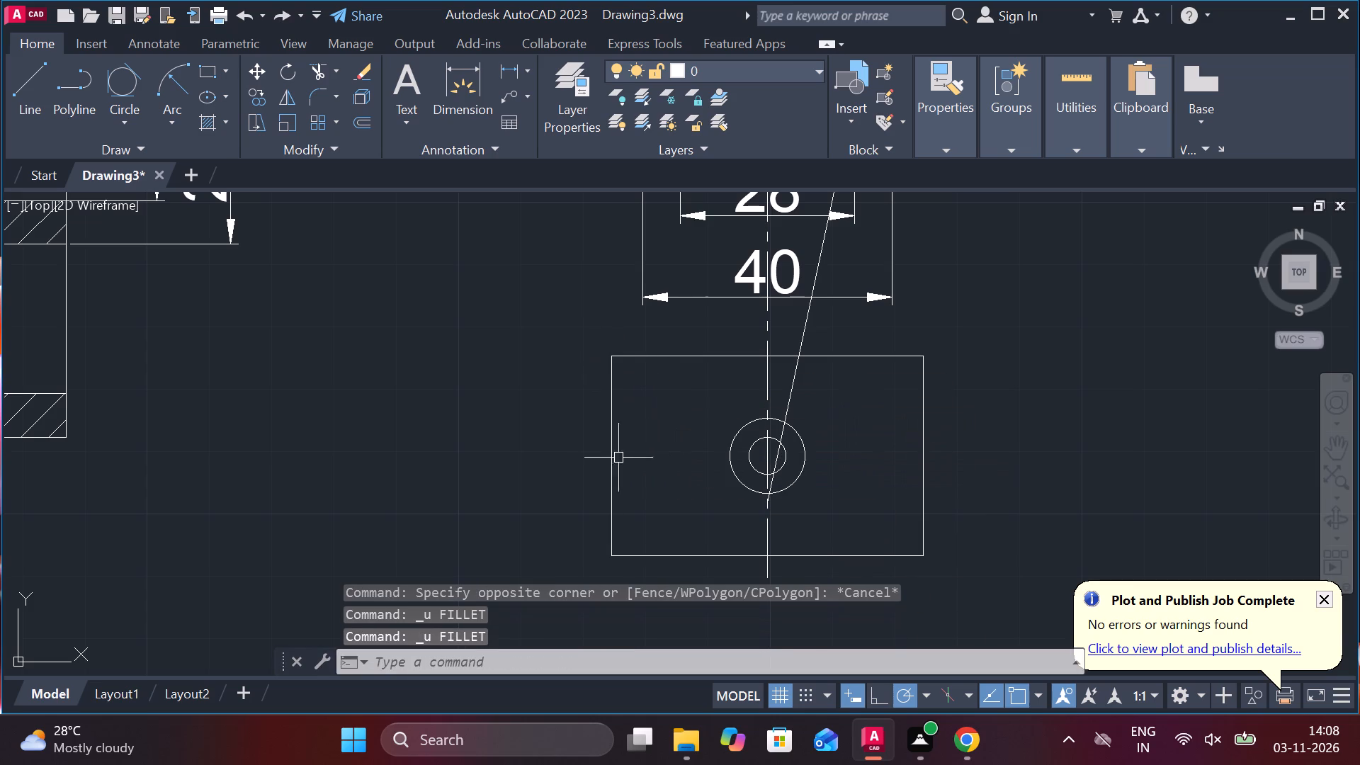
# Join the four edges of the lid's top-view rectangle into a single polyline.
pyautogui.moveTo(961, 492); pyautogui.dragTo(945, 477)
pyautogui.click(878, 345)
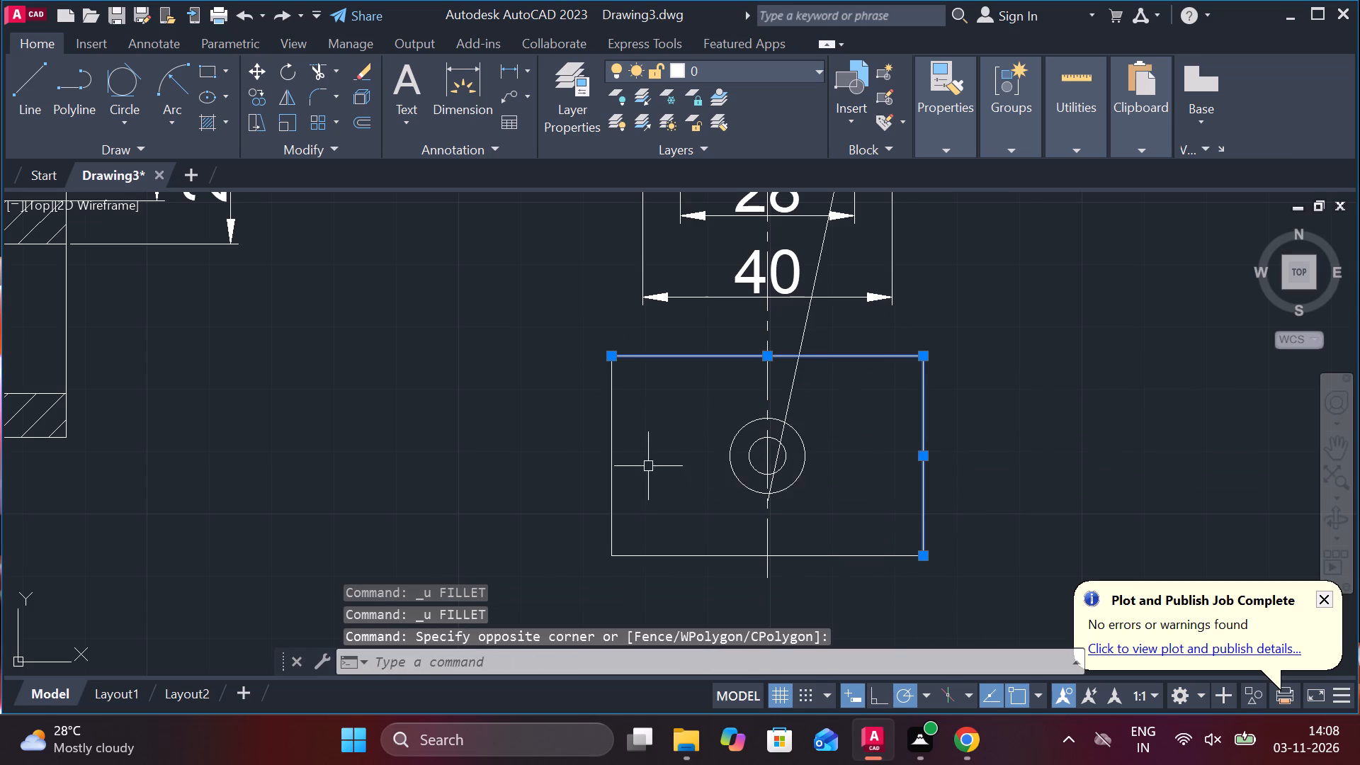
pyautogui.moveTo(647, 466); pyautogui.dragTo(640, 461)
pyautogui.click(533, 415)
pyautogui.click(676, 558)
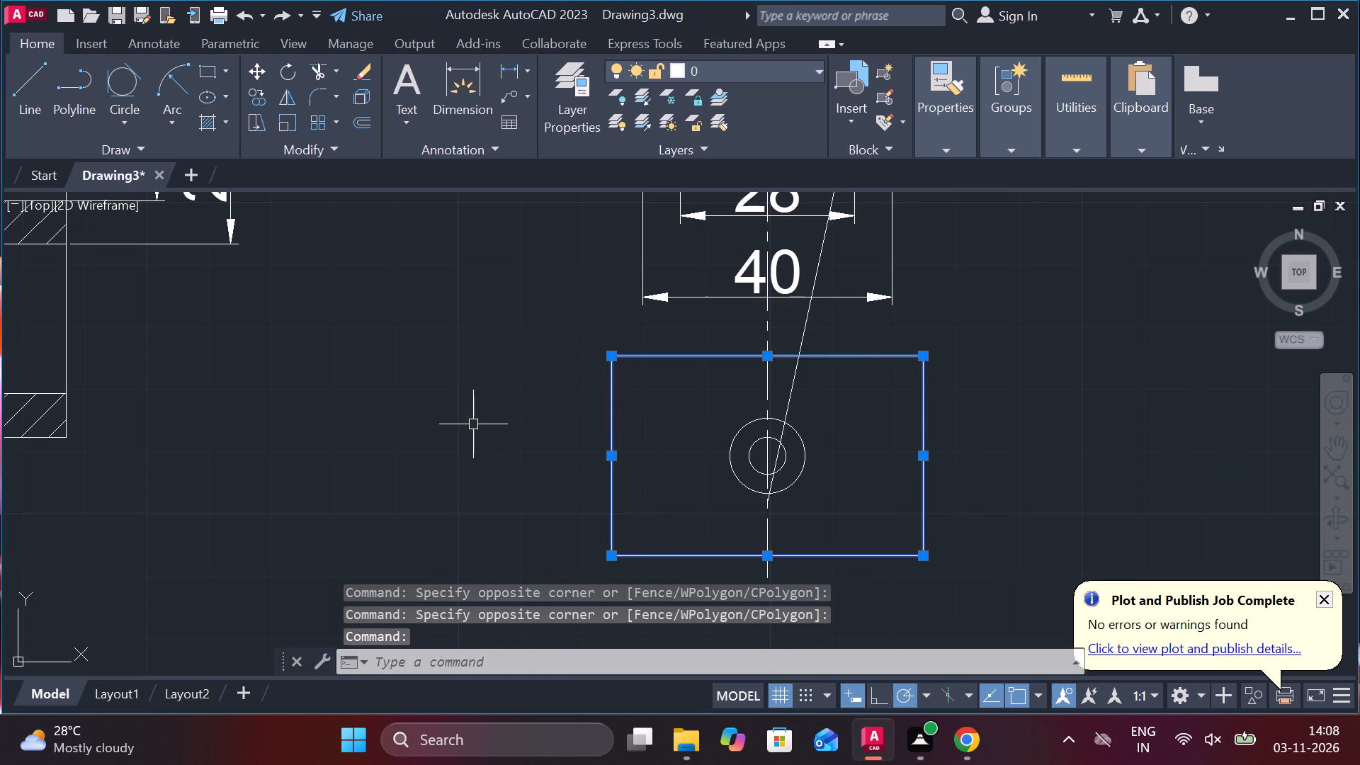
pyautogui.press('j')
pyautogui.press('Return')
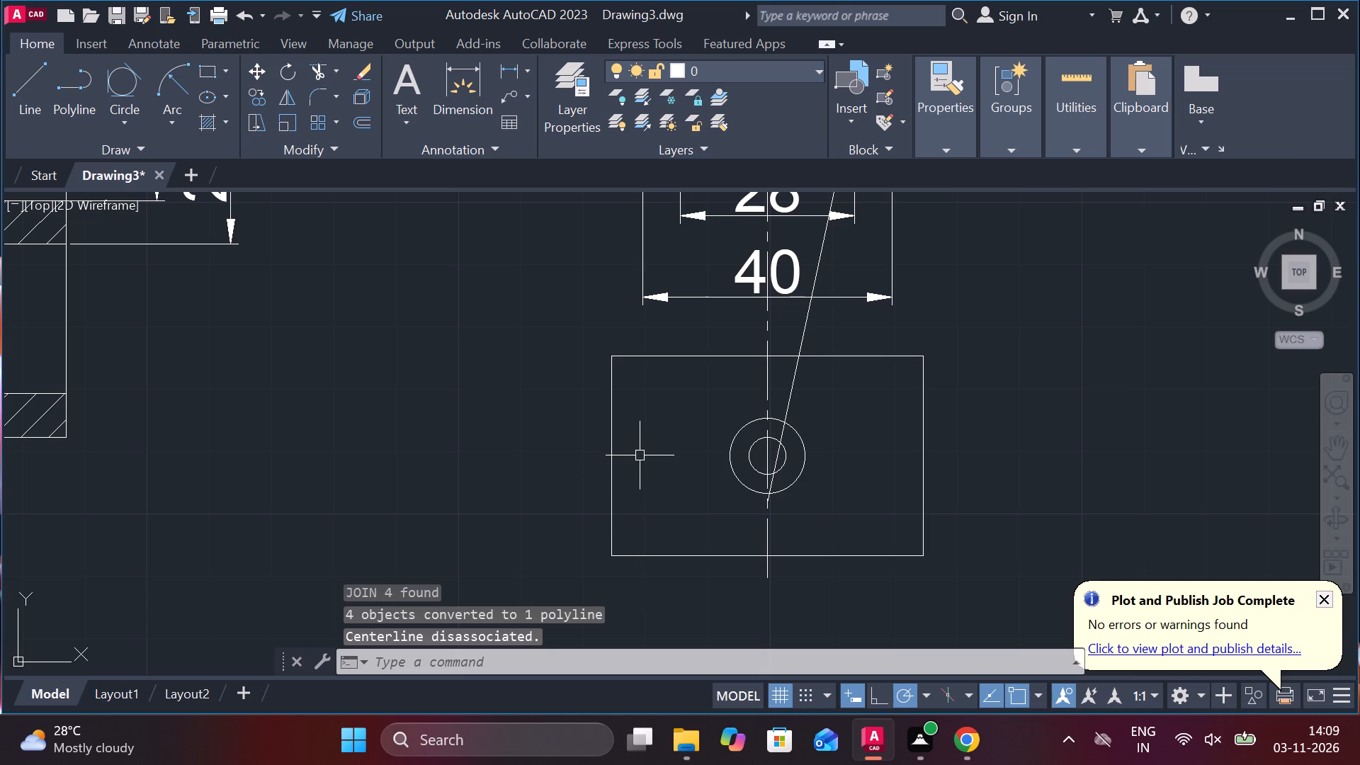
# Fillet all four corners of the top-view rectangle at once with the Polyline option and radius 3.
pyautogui.write('F R')
pyautogui.press('space')
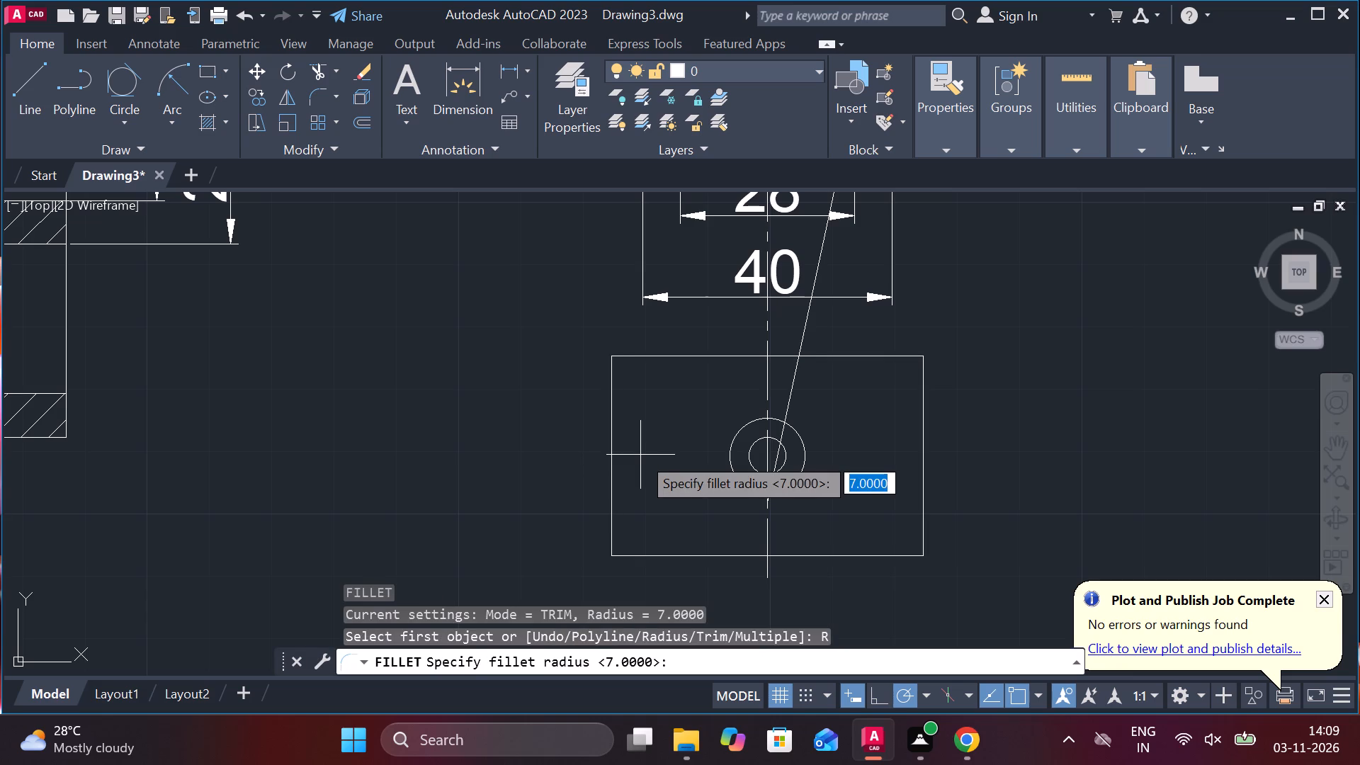
pyautogui.write('3')
pyautogui.press('space')
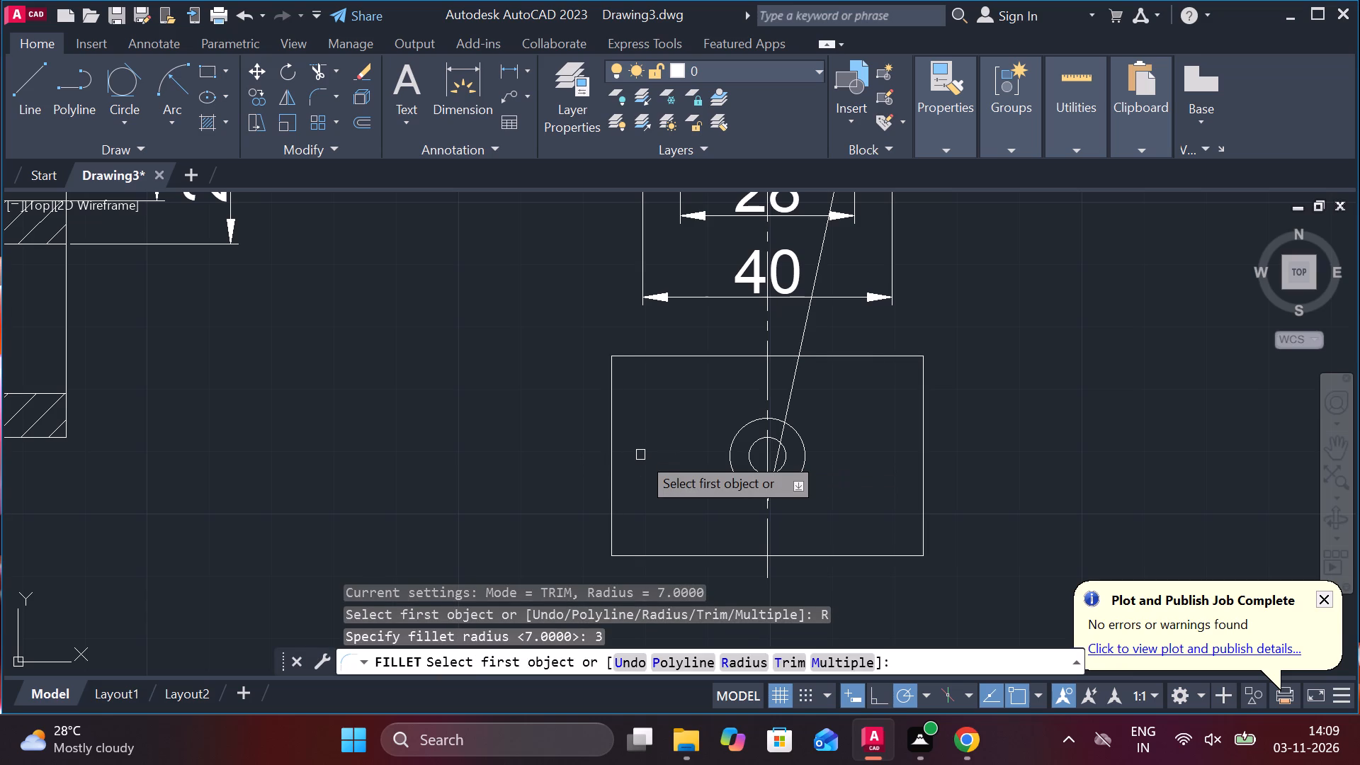
pyautogui.press('p')
pyautogui.press('Return')
pyautogui.click(616, 509)
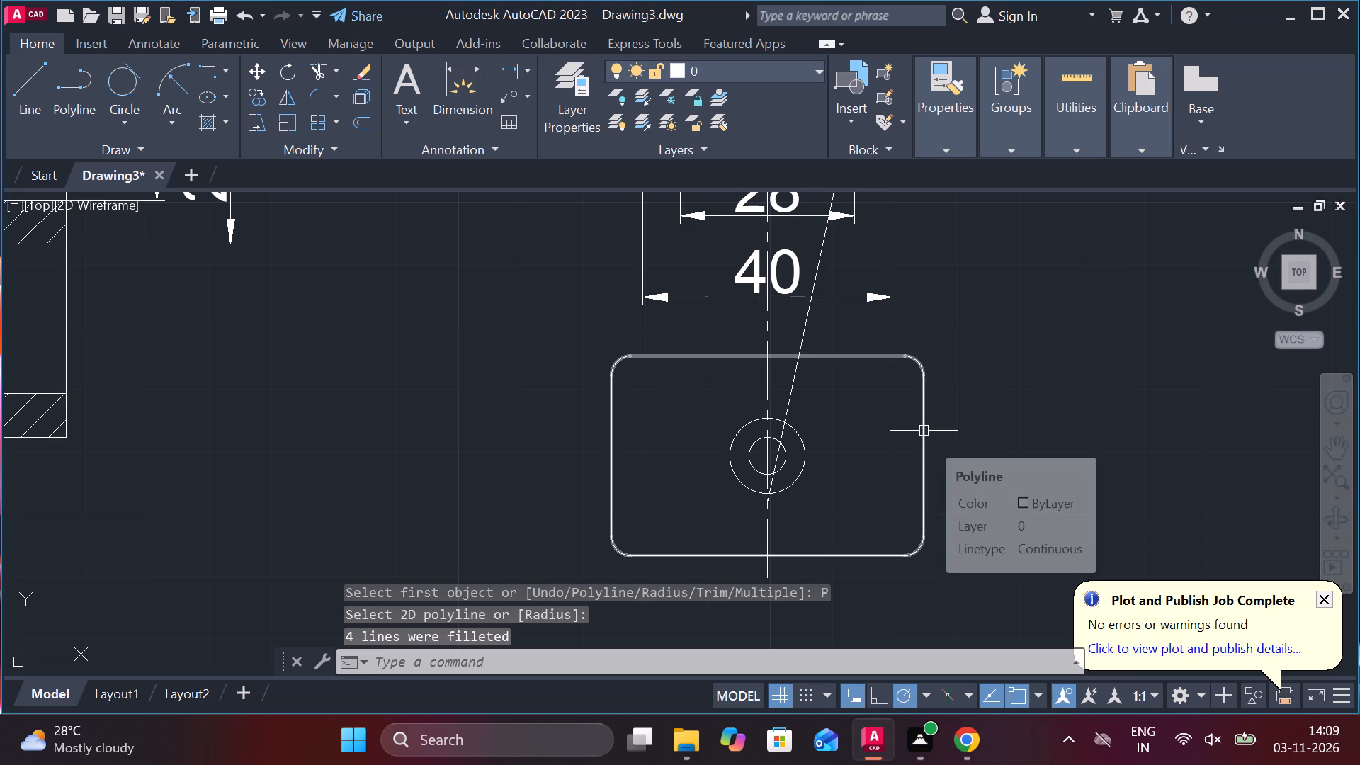
pyautogui.scroll(-2, 924, 431)
pyautogui.press('Escape')
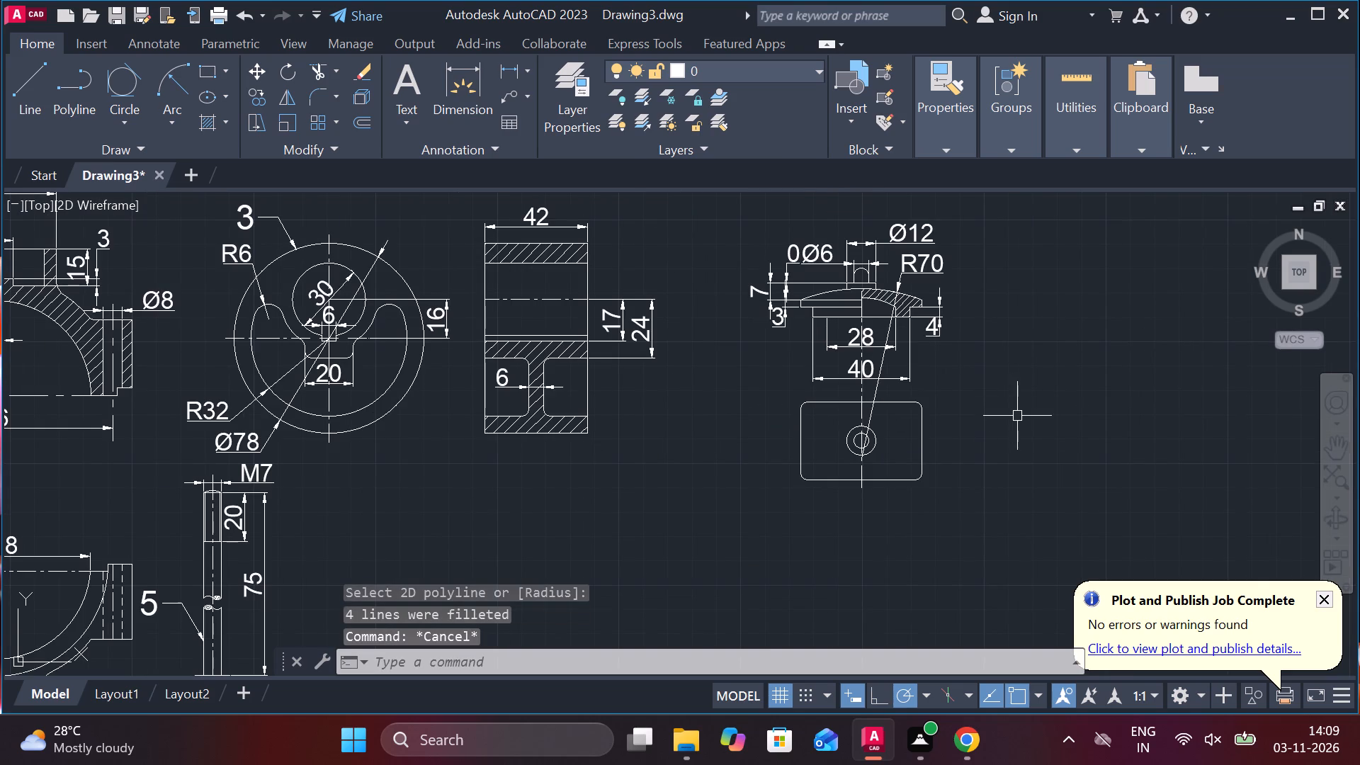
# Add a horizontal linear dimension for the overall width of the lid's top view, placed below the rounded rectangle.
pyautogui.click(511, 79)
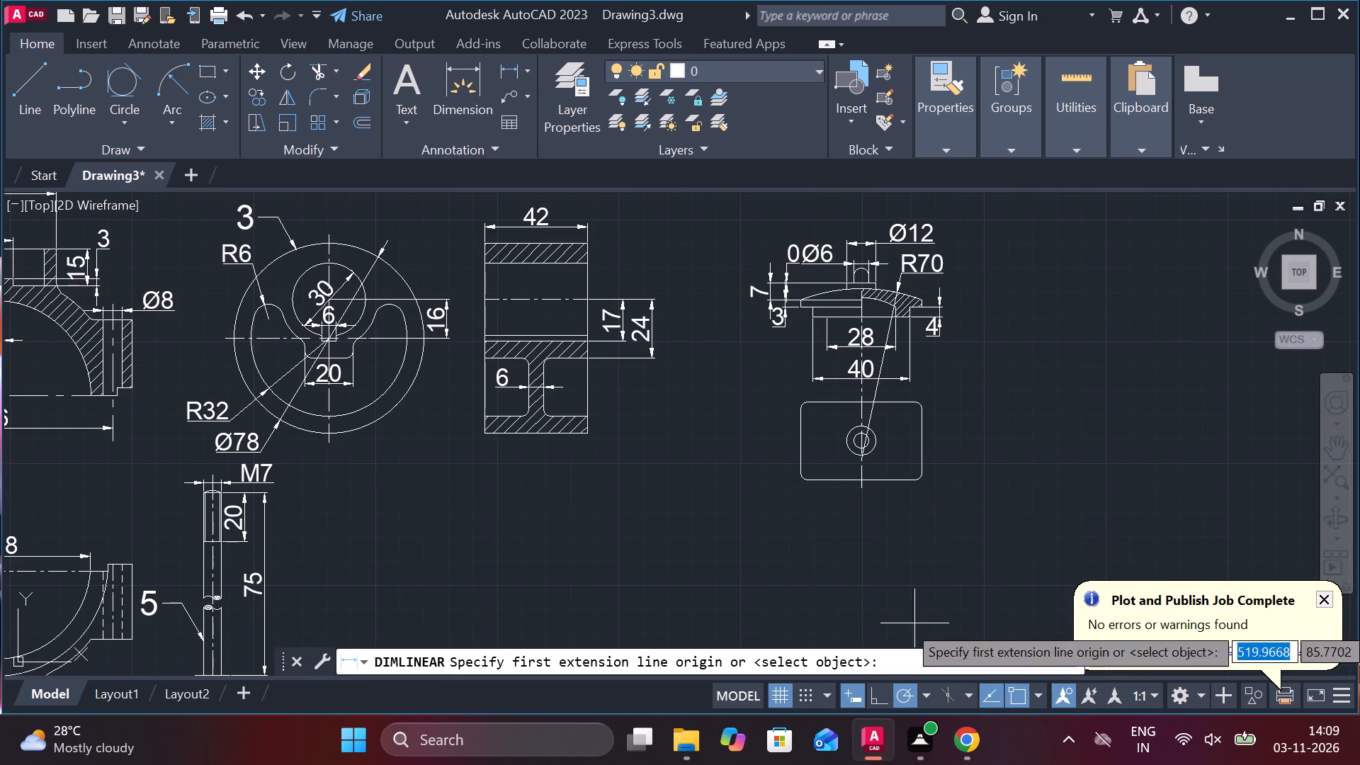
pyautogui.scroll(2, 887, 654)
pyautogui.scroll(1, 805, 483)
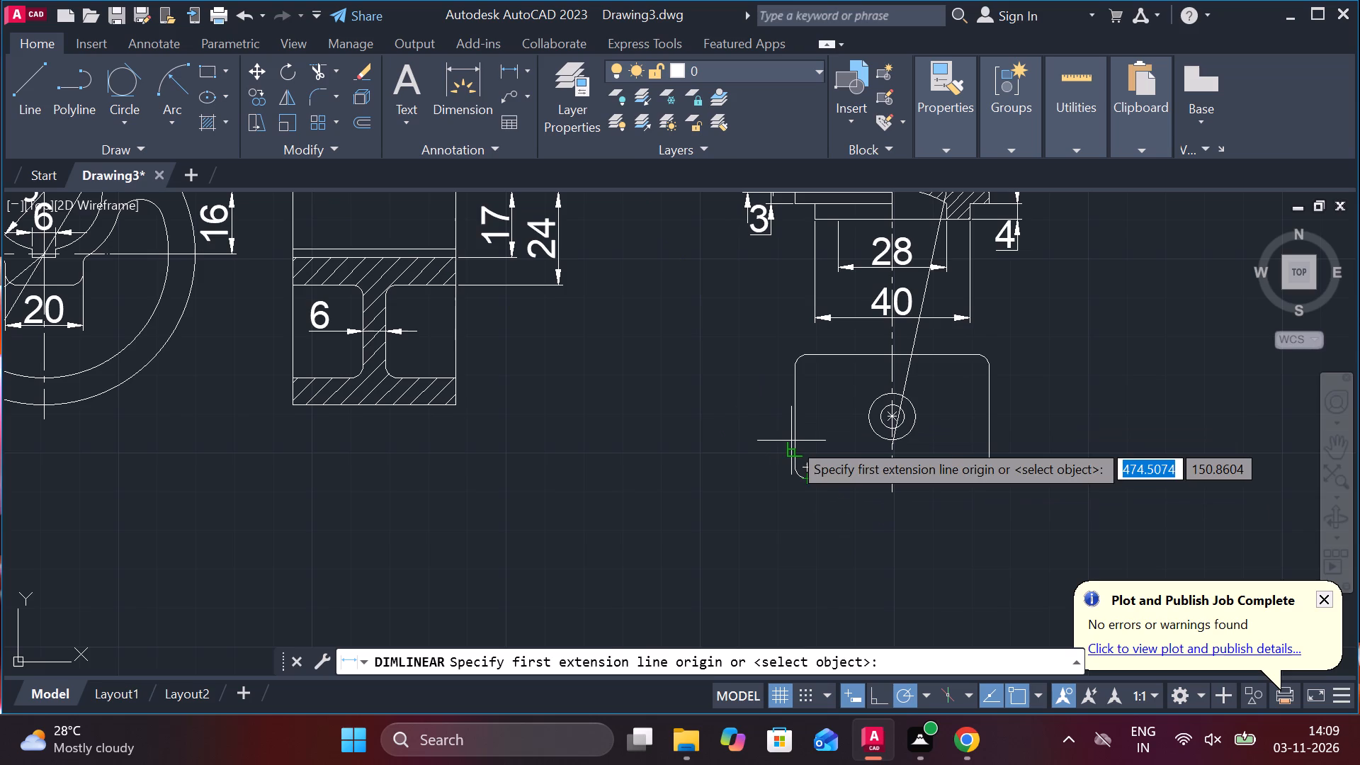
pyautogui.click(790, 441)
pyautogui.click(999, 441)
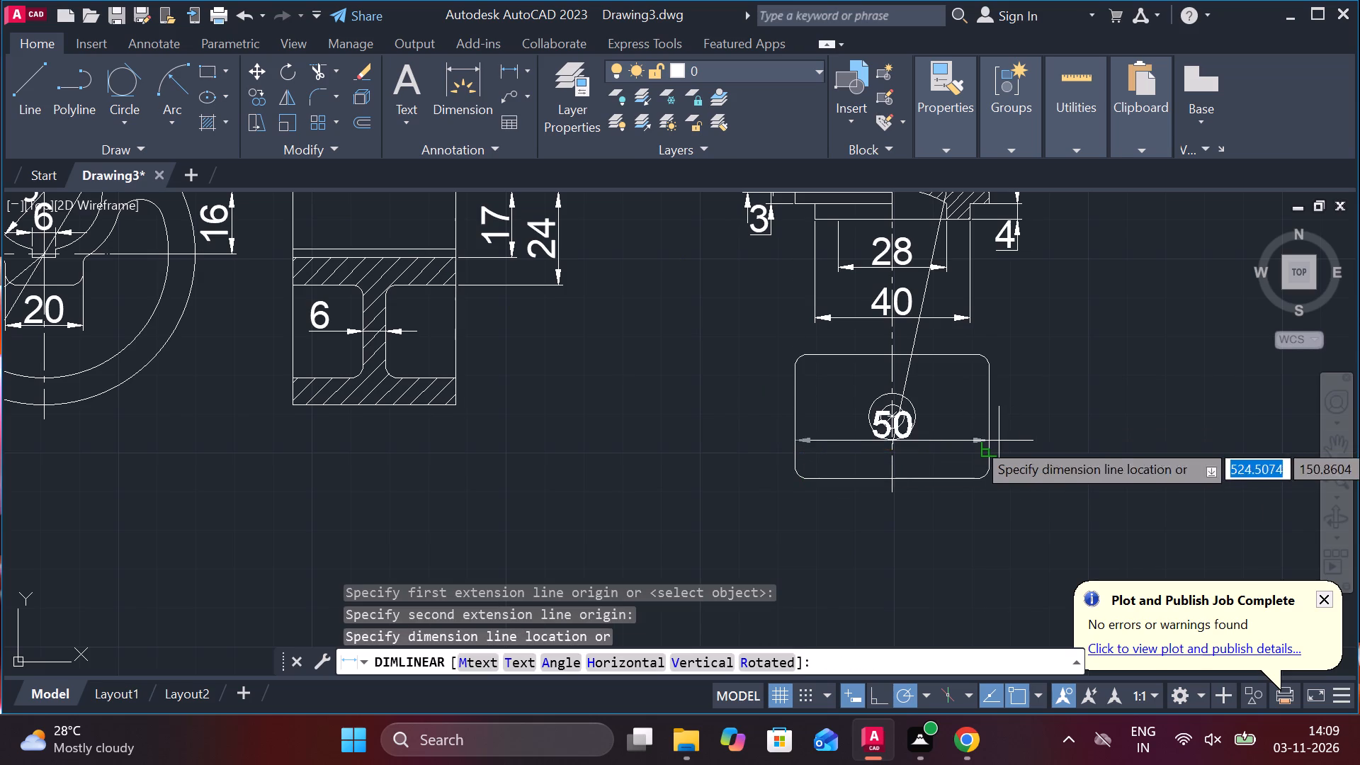
pyautogui.moveTo(963, 554); pyautogui.dragTo(932, 544, button='middle')
pyautogui.scroll(1, 903, 529)
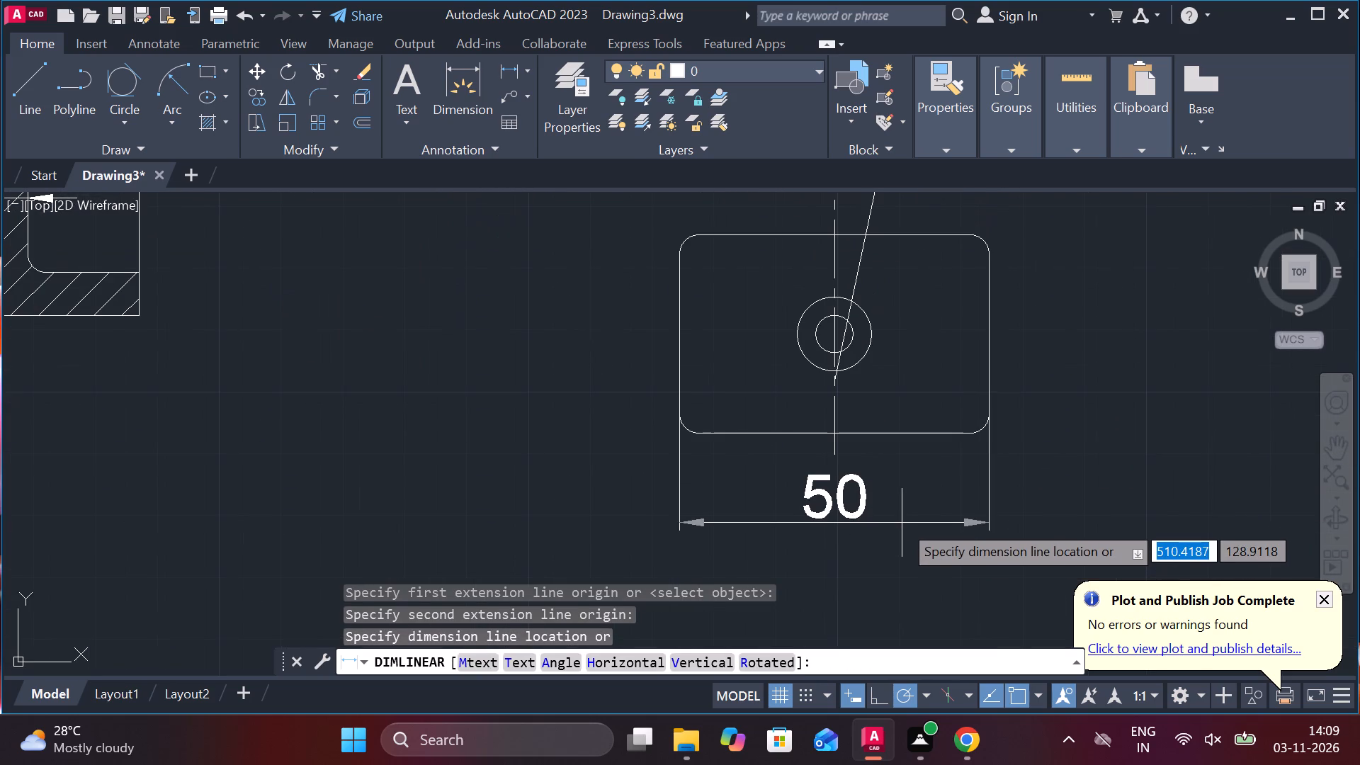
pyautogui.click(902, 523)
# Add a vertical linear dimension for the height of the lid's top view, placed to the left of the rounded rectangle.
pyautogui.press('space')
pyautogui.click(732, 229)
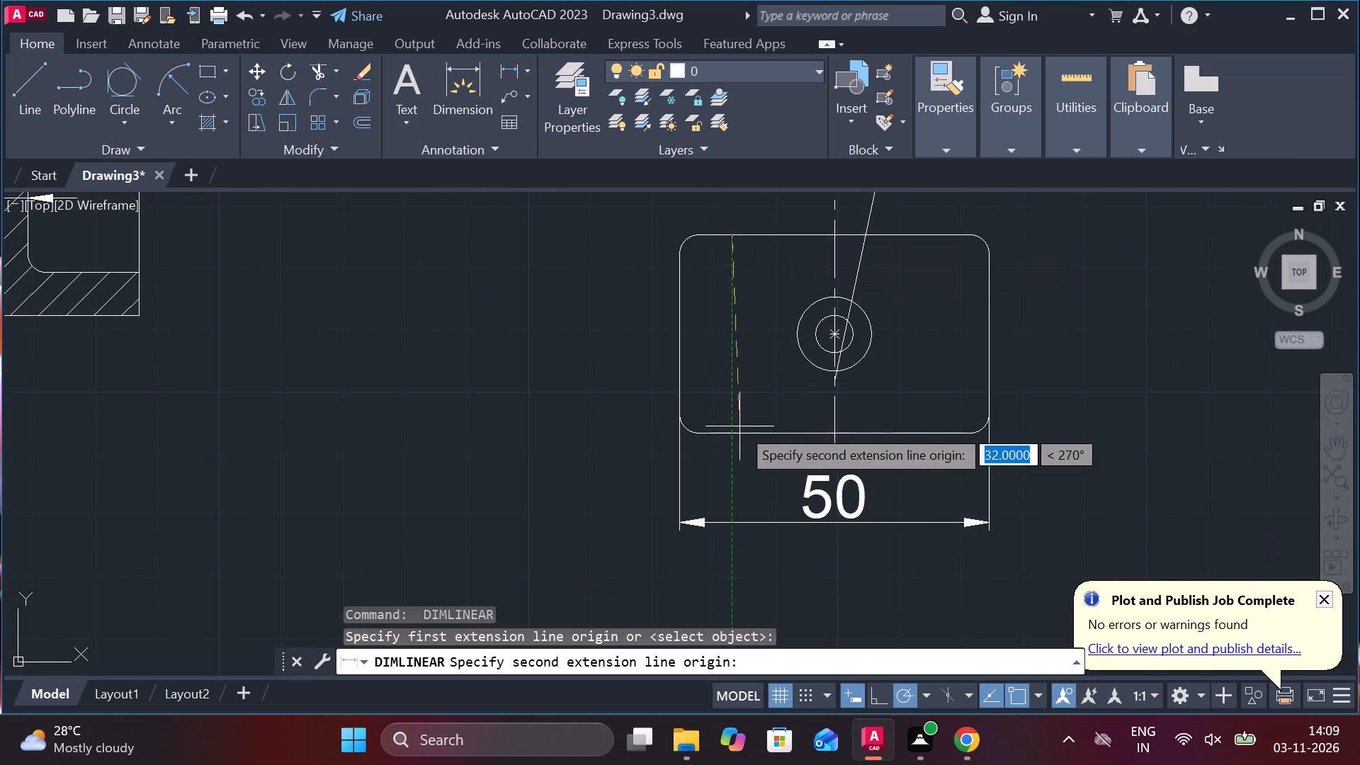
pyautogui.click(739, 429)
pyautogui.click(616, 346)
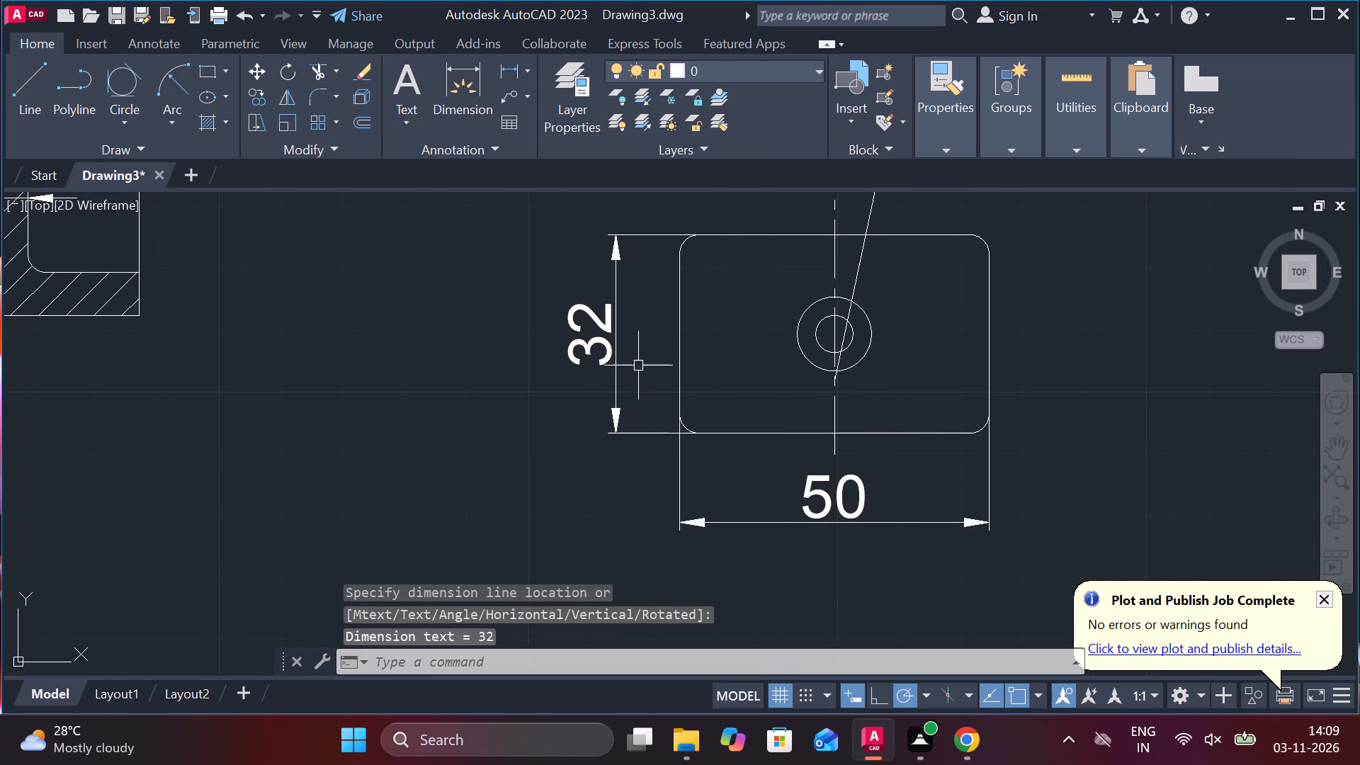
# Label the lid as part 4 with a multileader from its hatched flange's upper outer corner up to the right, text height 10.
pyautogui.scroll(-2, 639, 365)
pyautogui.scroll(-1, 698, 387)
pyautogui.moveTo(834, 300); pyautogui.dragTo(787, 443, button='middle')
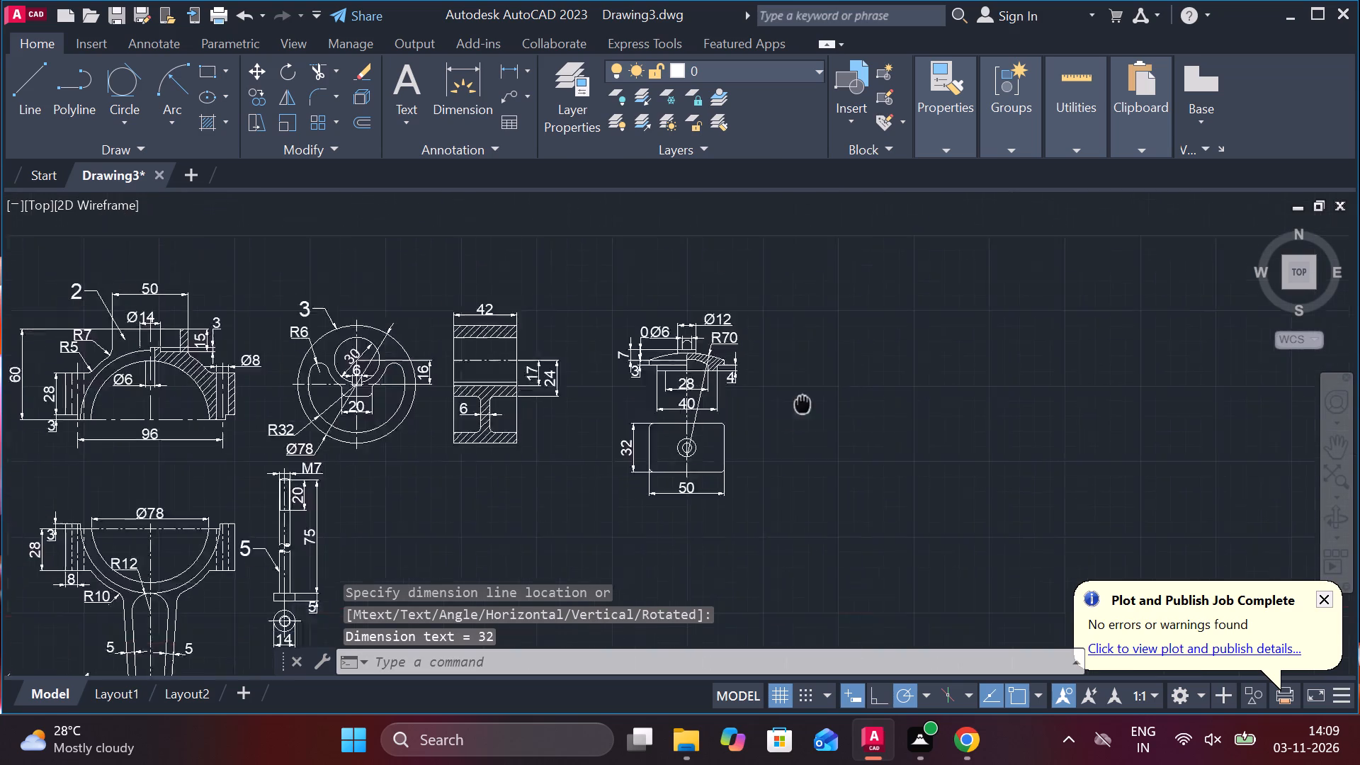
pyautogui.moveTo(787, 443); pyautogui.dragTo(775, 478, button='middle')
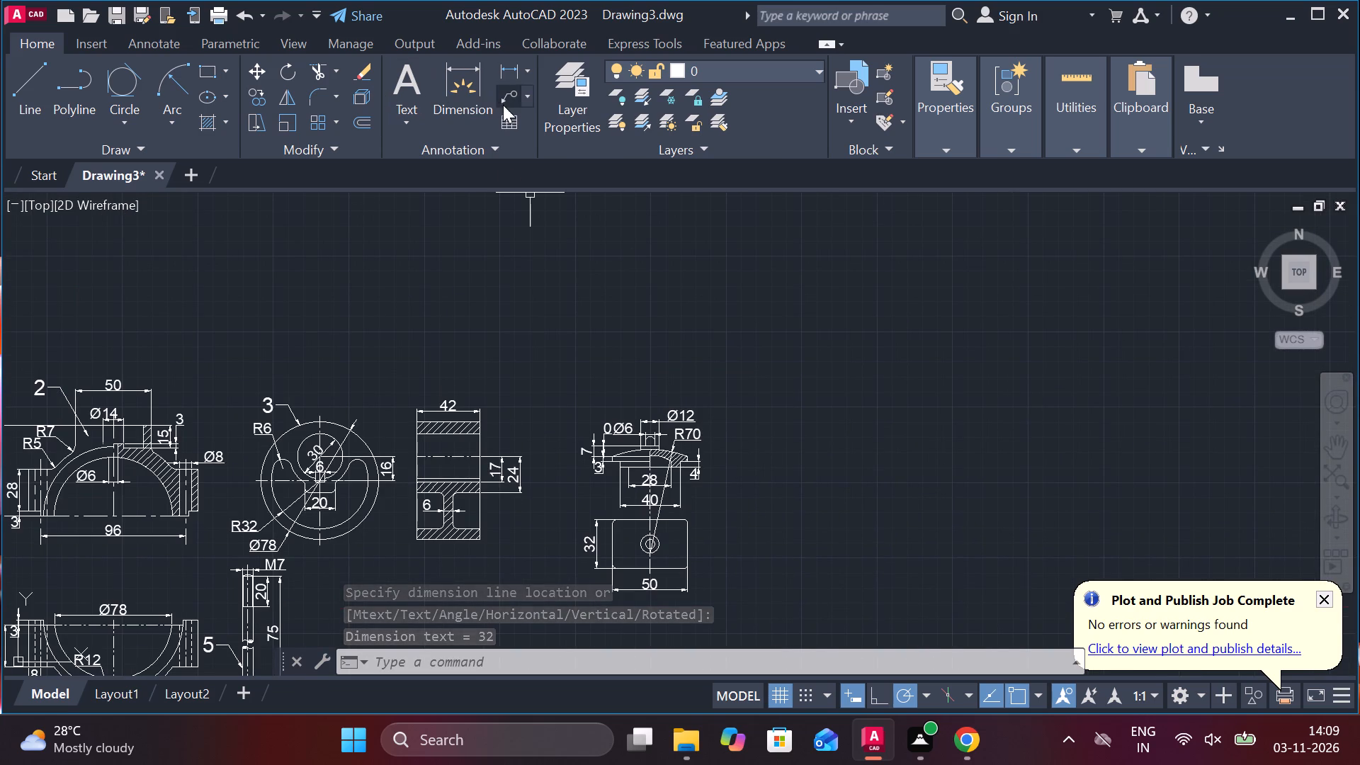
pyautogui.click(504, 105)
pyautogui.scroll(4, 645, 457)
pyautogui.moveTo(873, 446); pyautogui.dragTo(687, 414, button='middle')
pyautogui.click(694, 425)
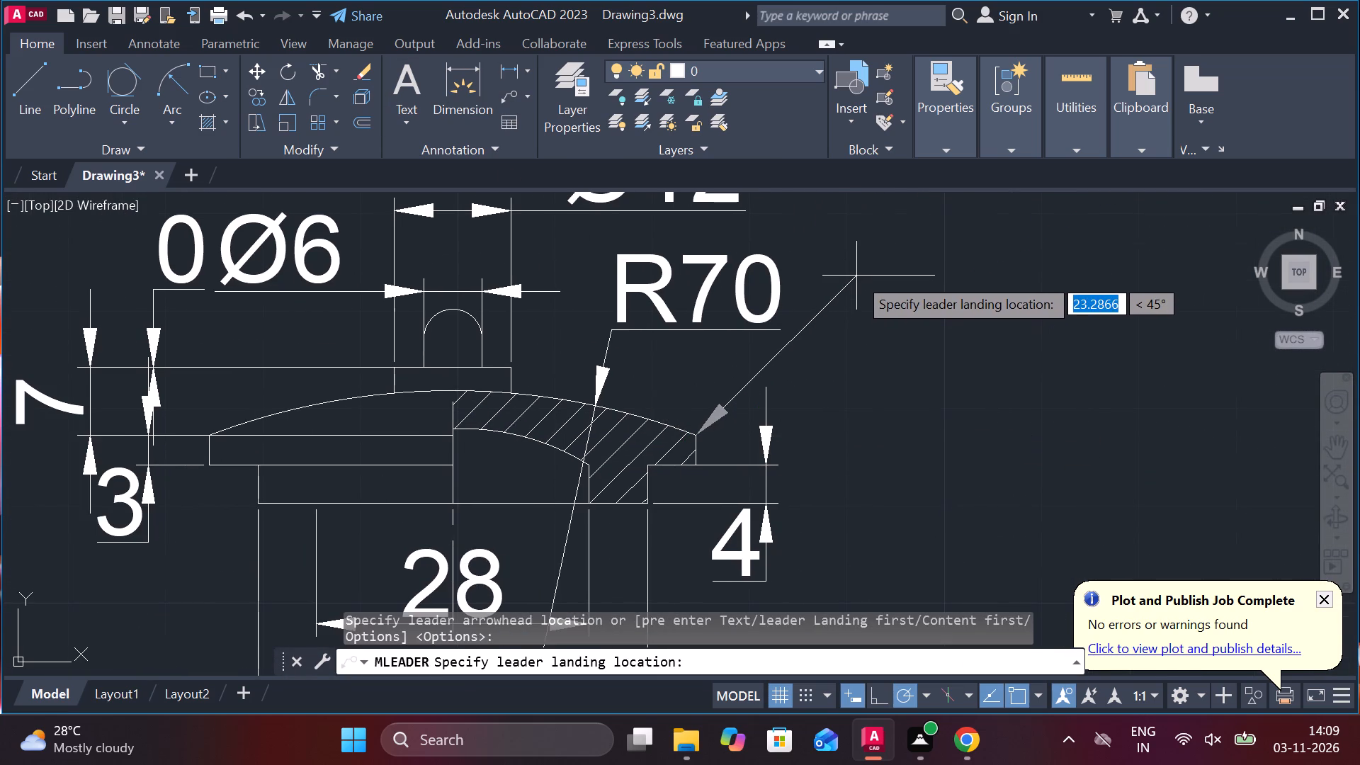
pyautogui.click(856, 276)
pyautogui.click(181, 95)
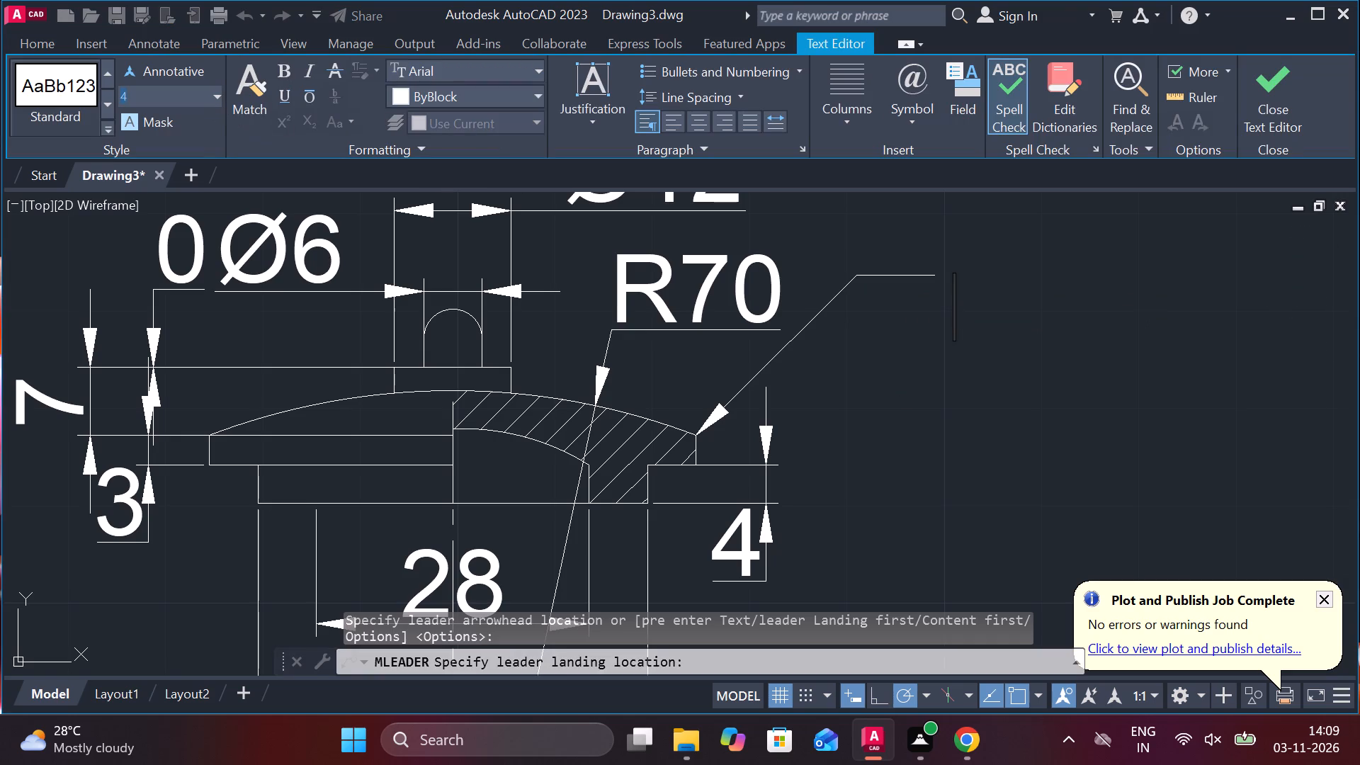
pyautogui.write('10')
pyautogui.press('Return')
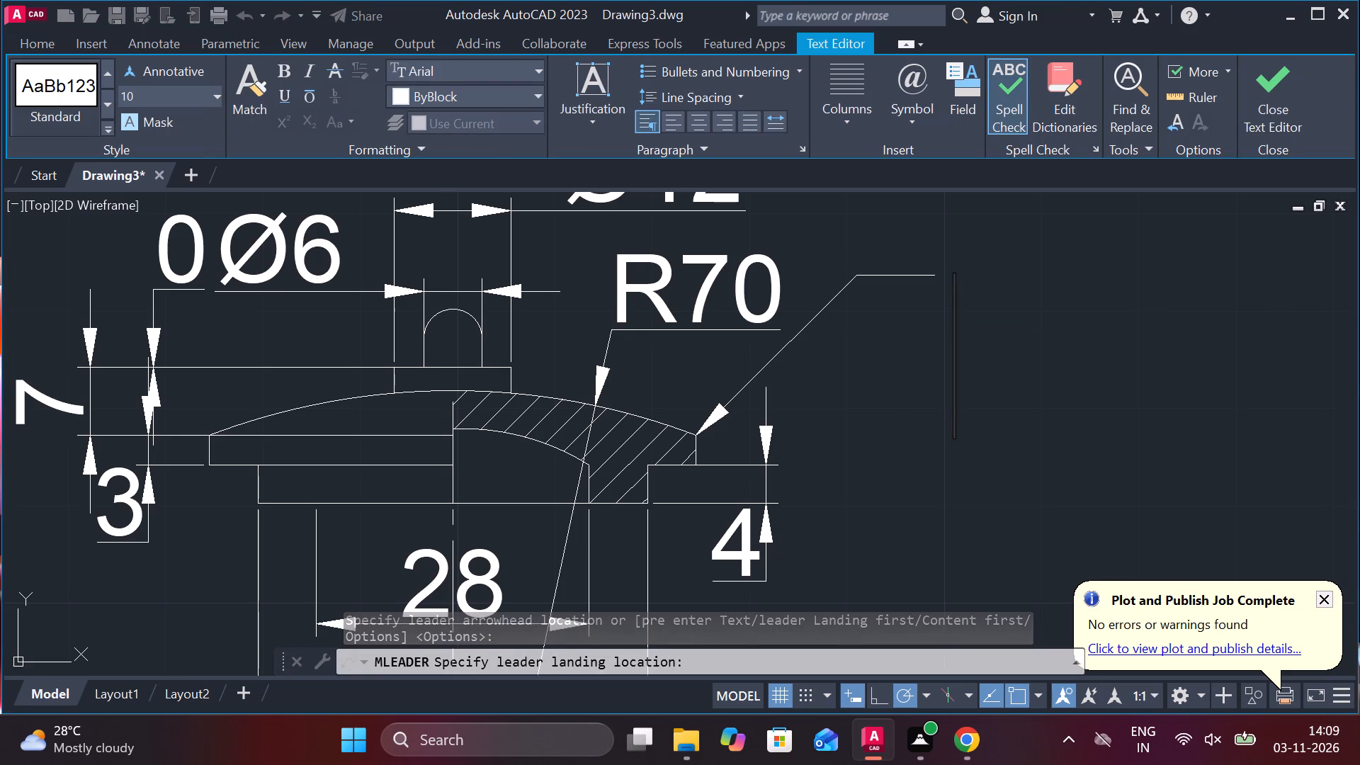
pyautogui.press('4')
pyautogui.click(1264, 103)
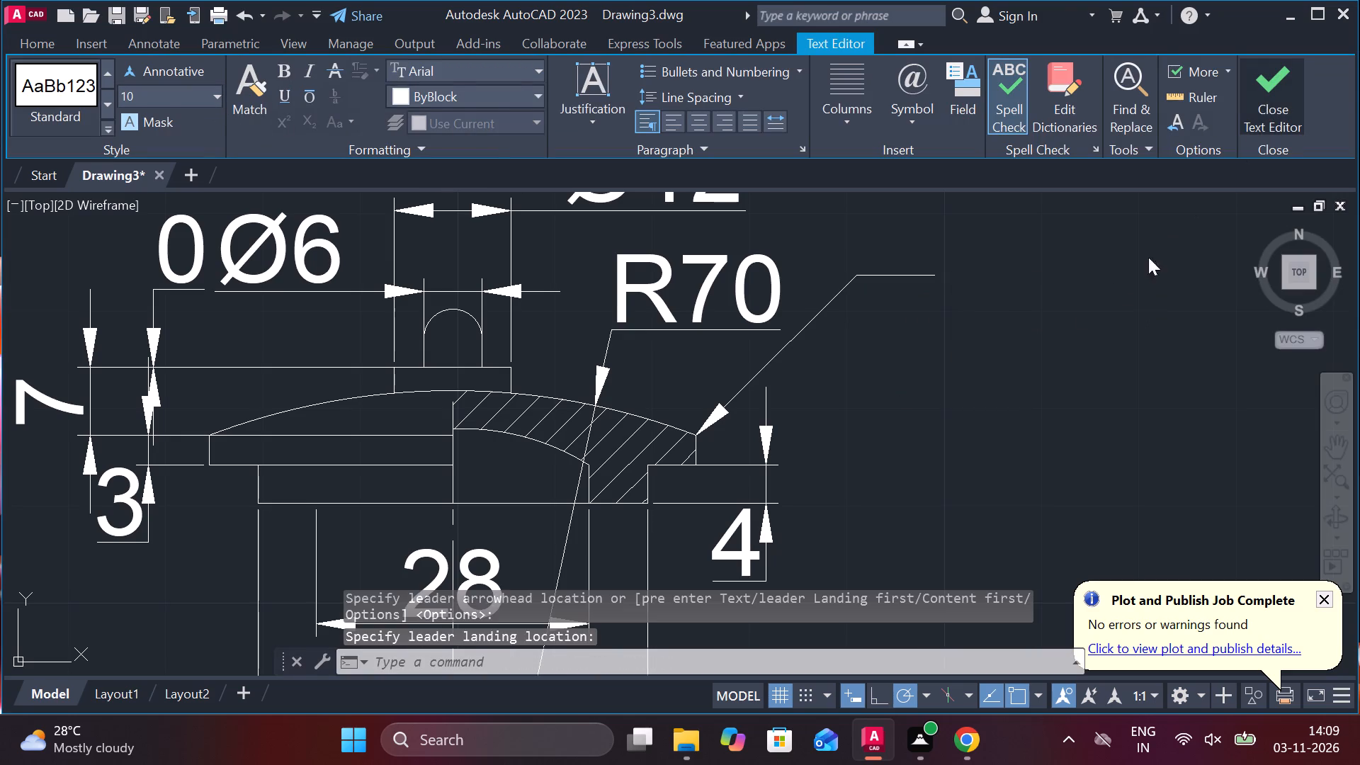
# Move the complete lid drawing, with both views, dimensions and label 4, to the space right of part 5 and below part 3's views.
pyautogui.scroll(-4, 1068, 312)
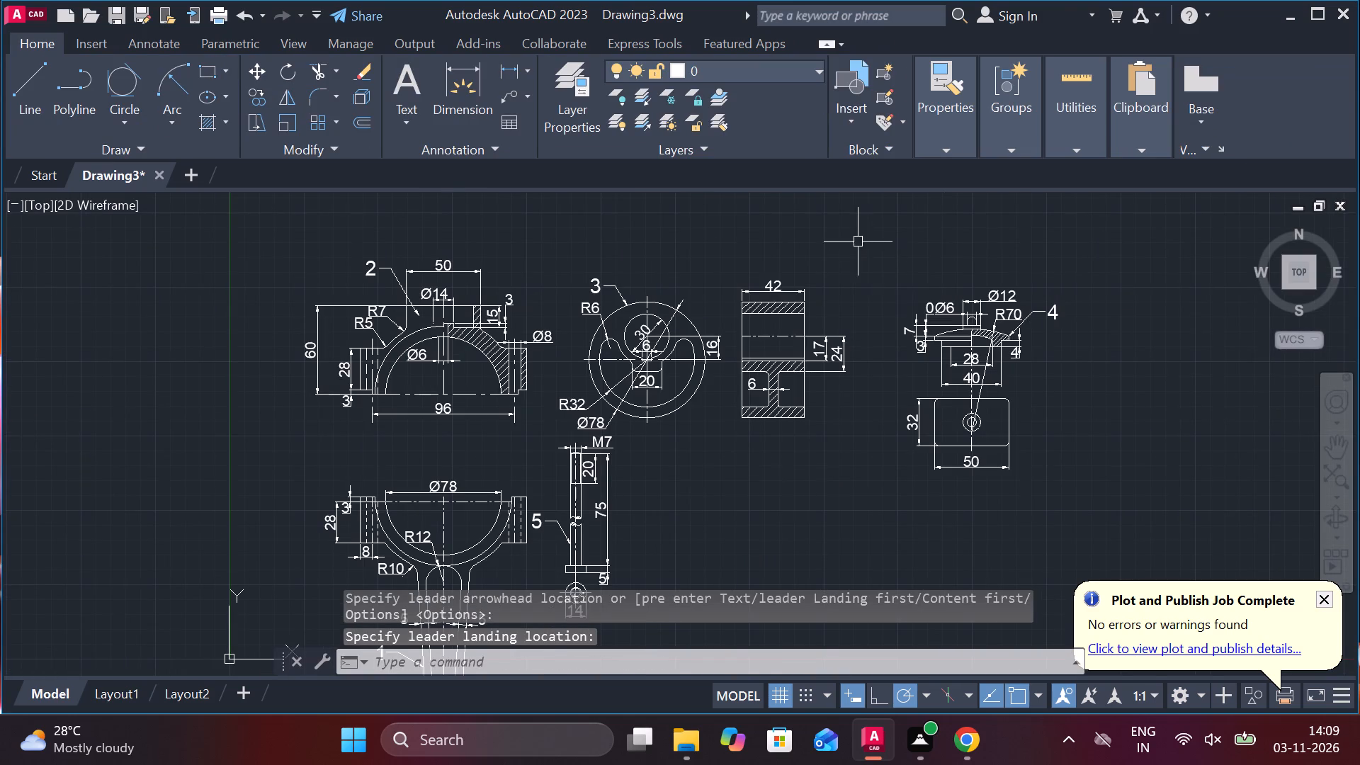
pyautogui.click(857, 240)
pyautogui.click(1087, 487)
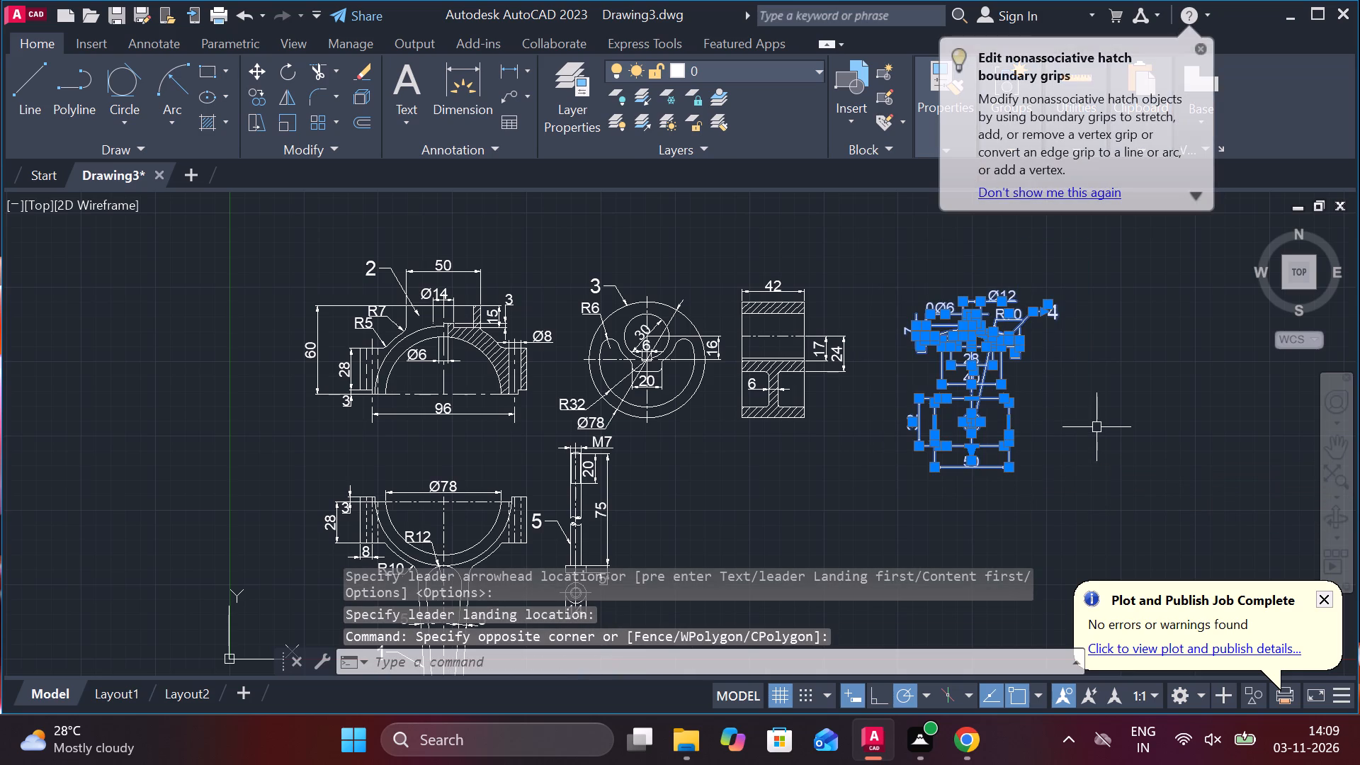
pyautogui.press('m')
pyautogui.press('Return')
pyautogui.click(1089, 404)
pyautogui.scroll(-1, 1039, 435)
pyautogui.scroll(2, 895, 510)
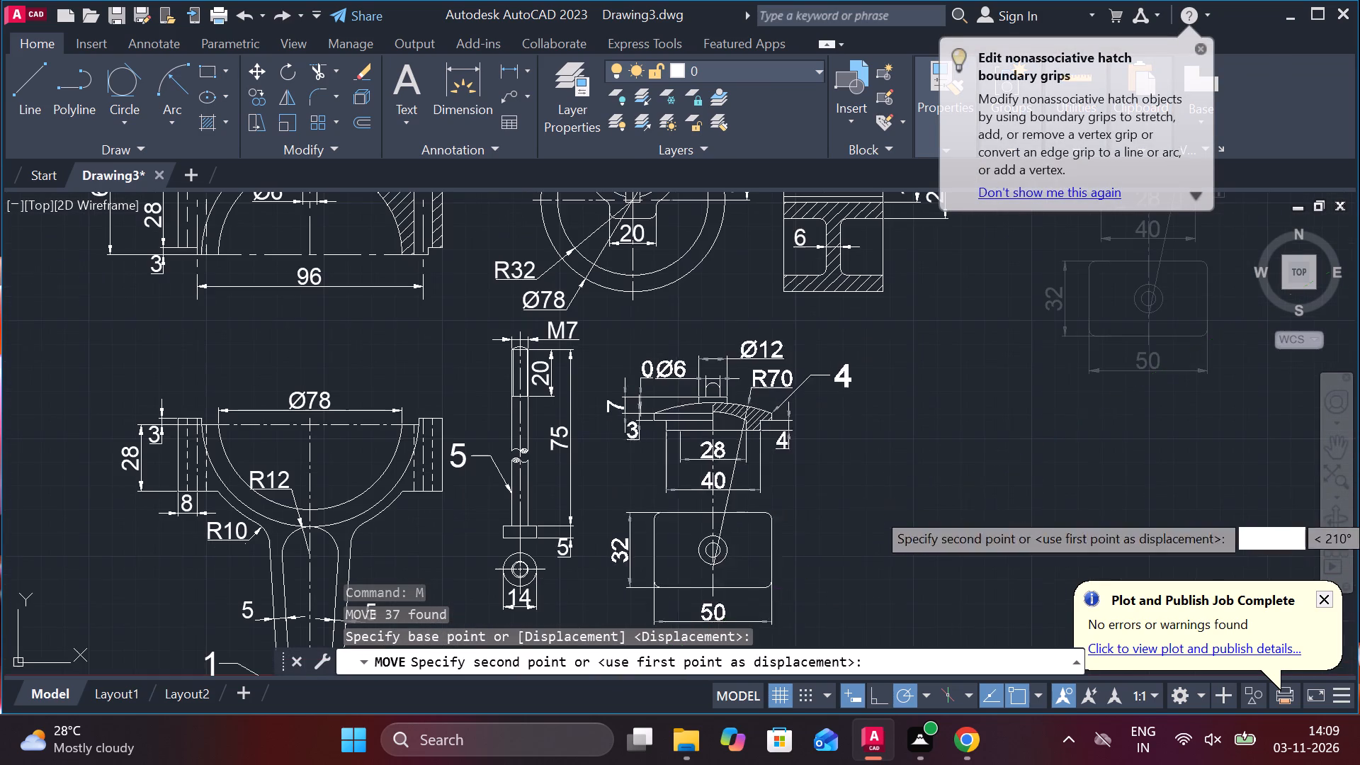
pyautogui.click(897, 482)
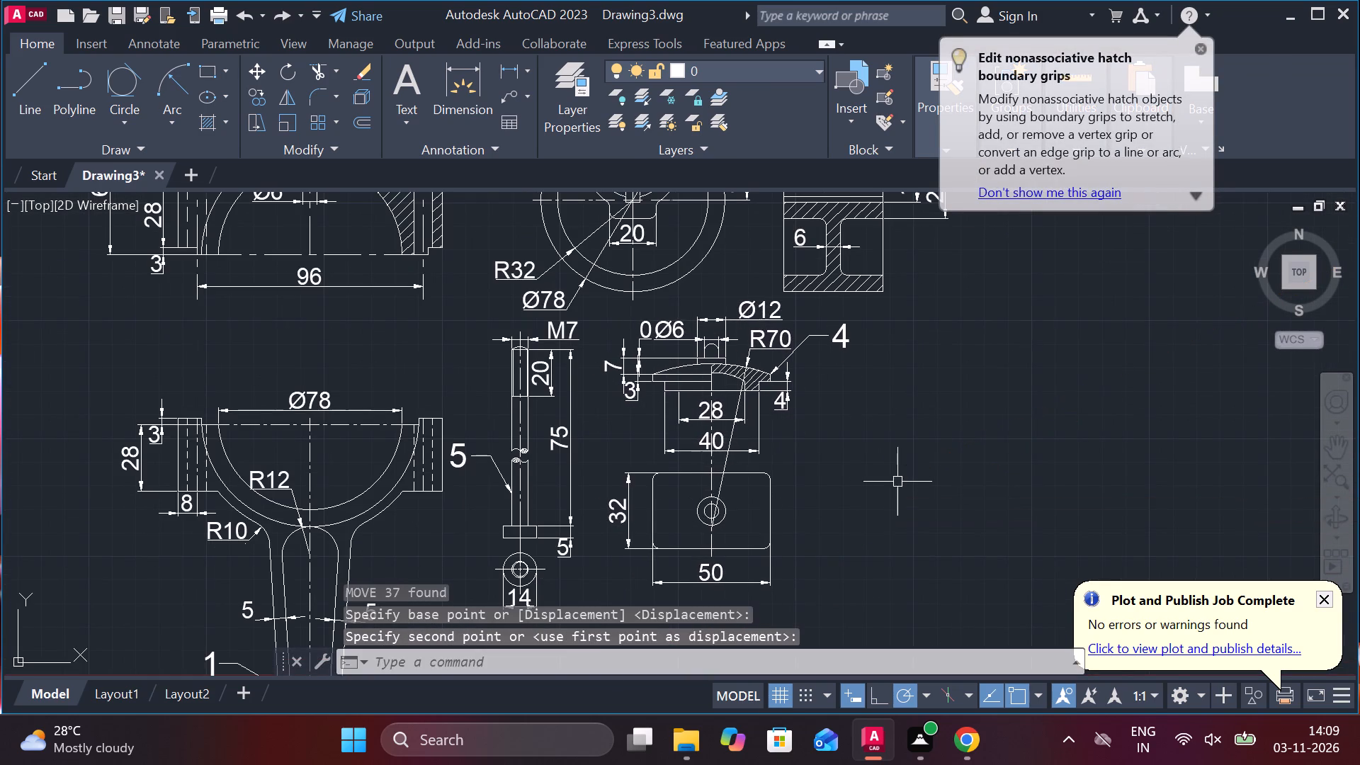
# Move the drawings of parts 1 and 2, with their dimensions and labels, together to the empty space right of parts 3, 4 and 5.
pyautogui.scroll(-2, 1029, 443)
pyautogui.moveTo(1029, 443); pyautogui.dragTo(893, 399, button='middle')
pyautogui.press('Escape')
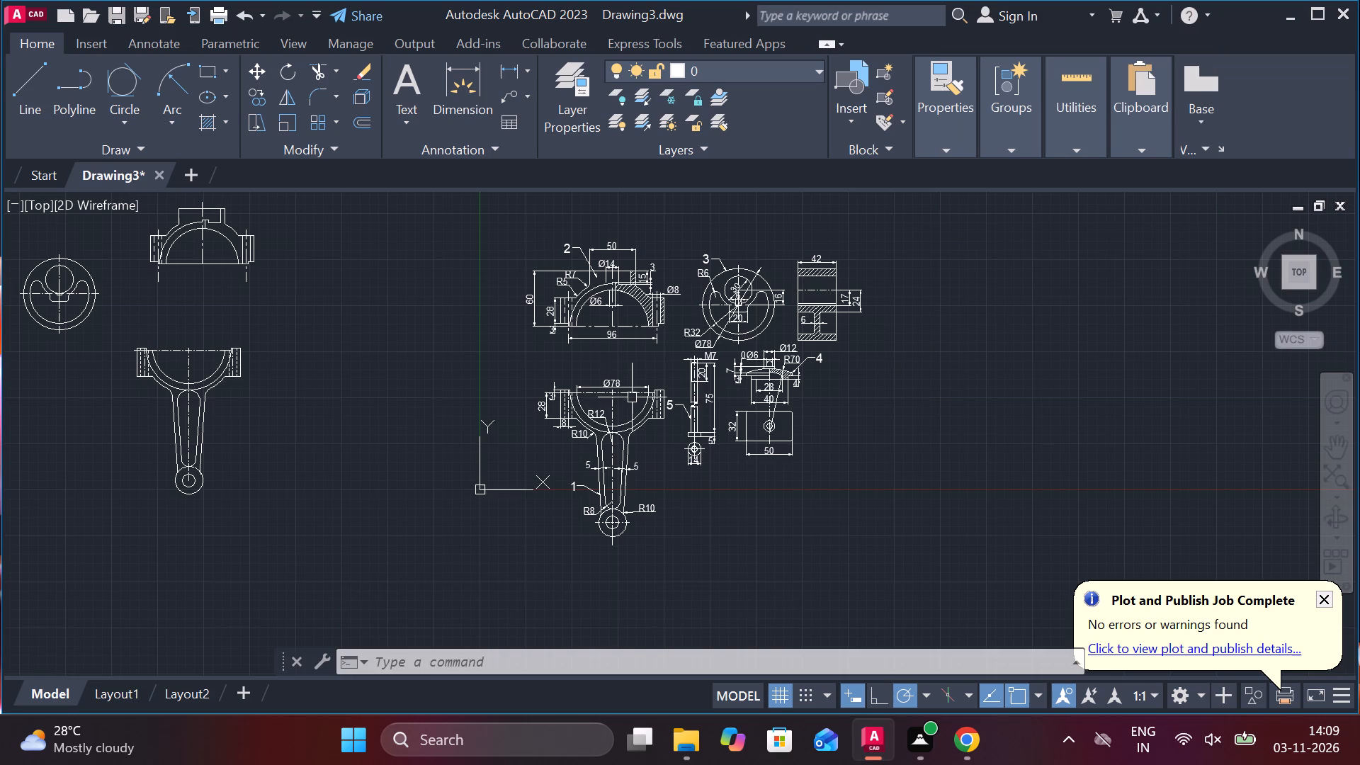
pyautogui.scroll(1, 635, 395)
pyautogui.moveTo(666, 412); pyautogui.dragTo(688, 404, button='middle')
pyautogui.scroll(-1, 686, 409)
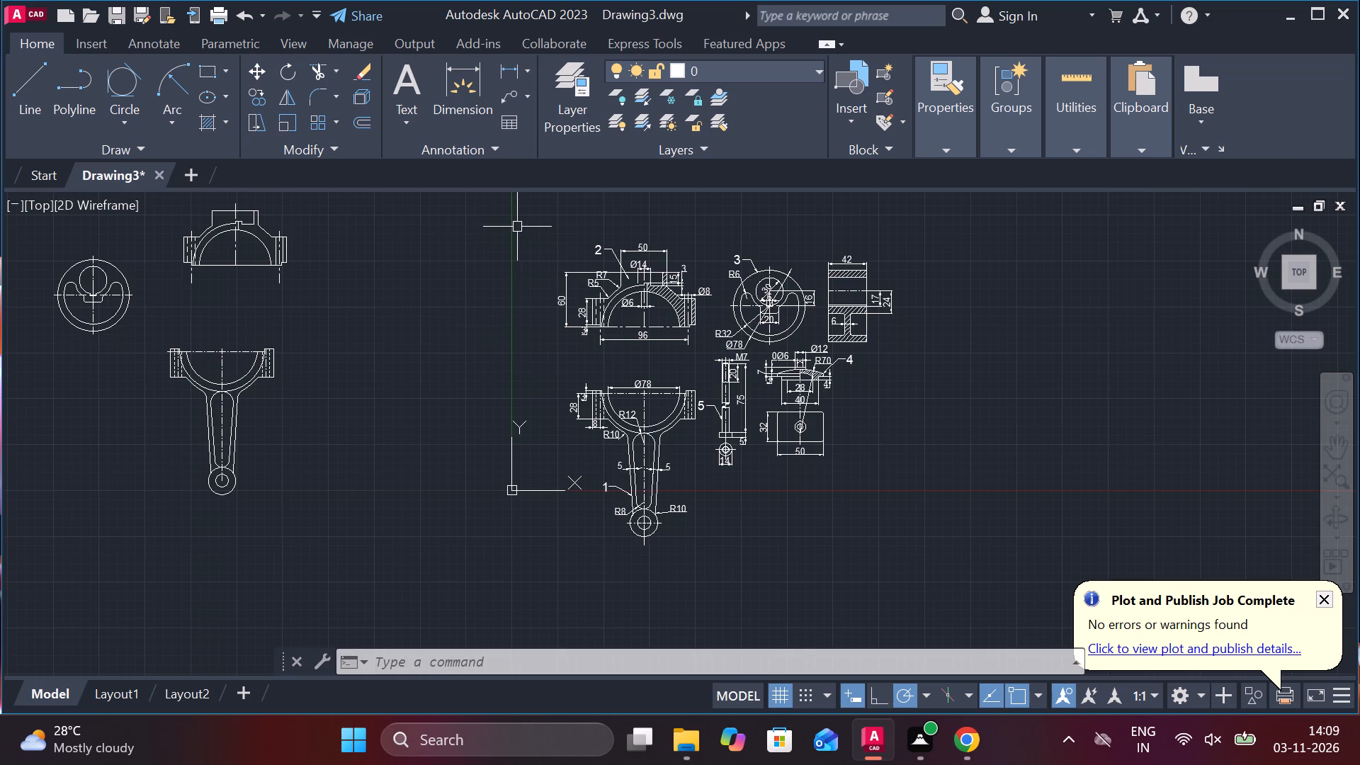
pyautogui.click(516, 225)
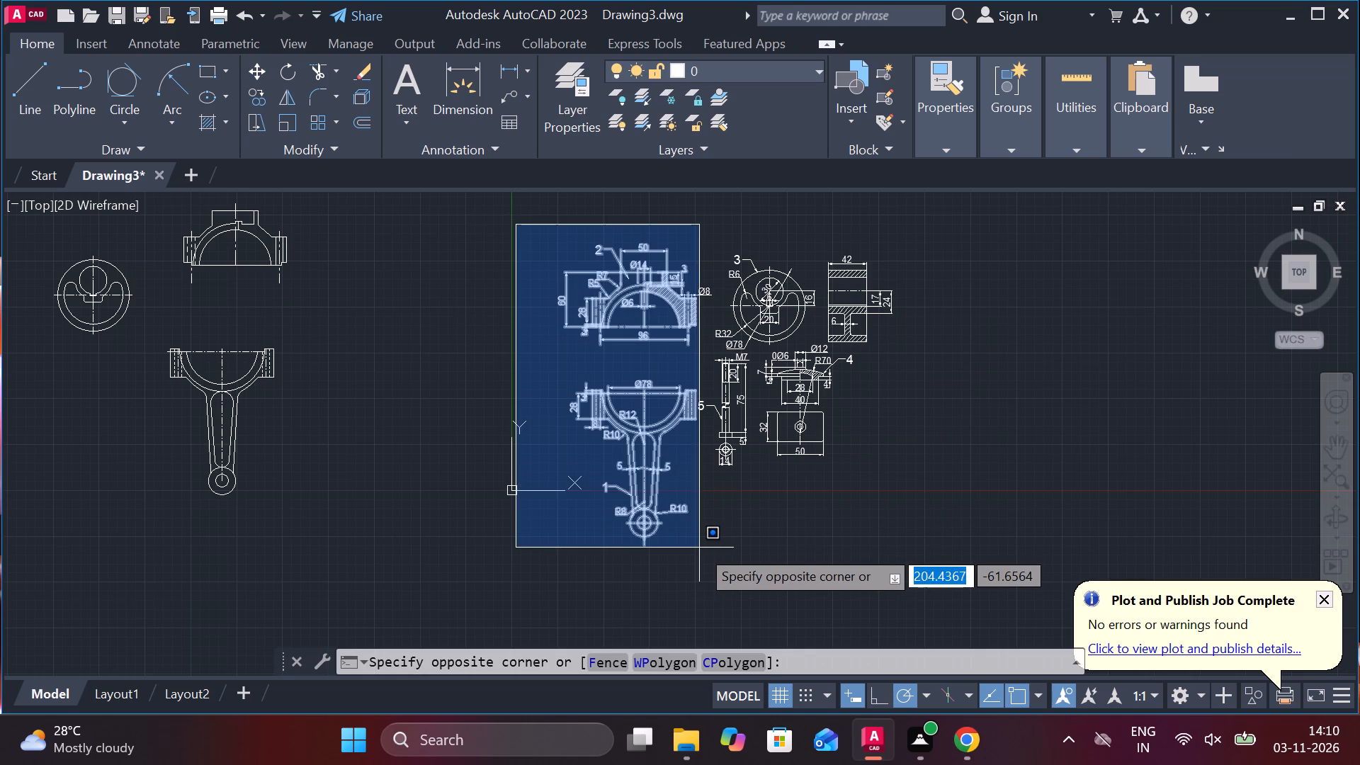
pyautogui.click(705, 549)
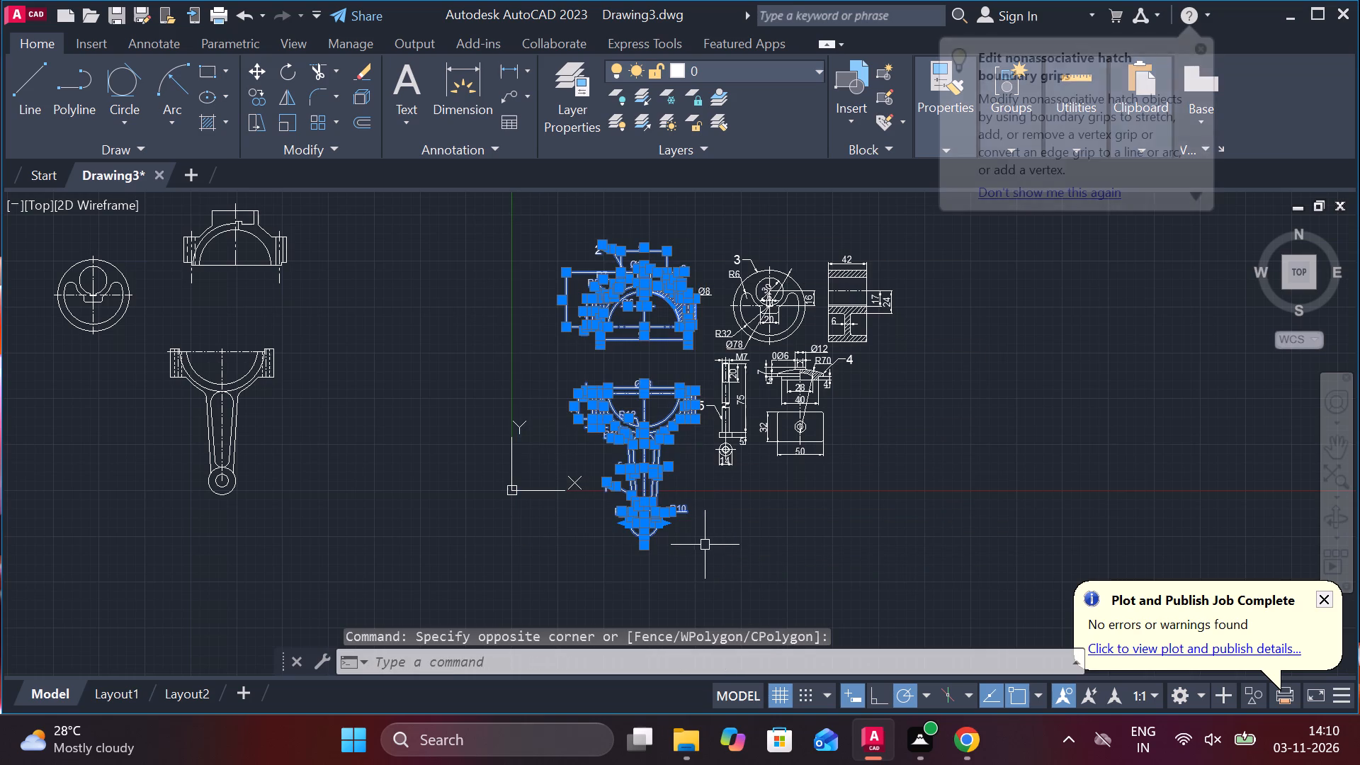
pyautogui.click(706, 285)
pyautogui.press('m')
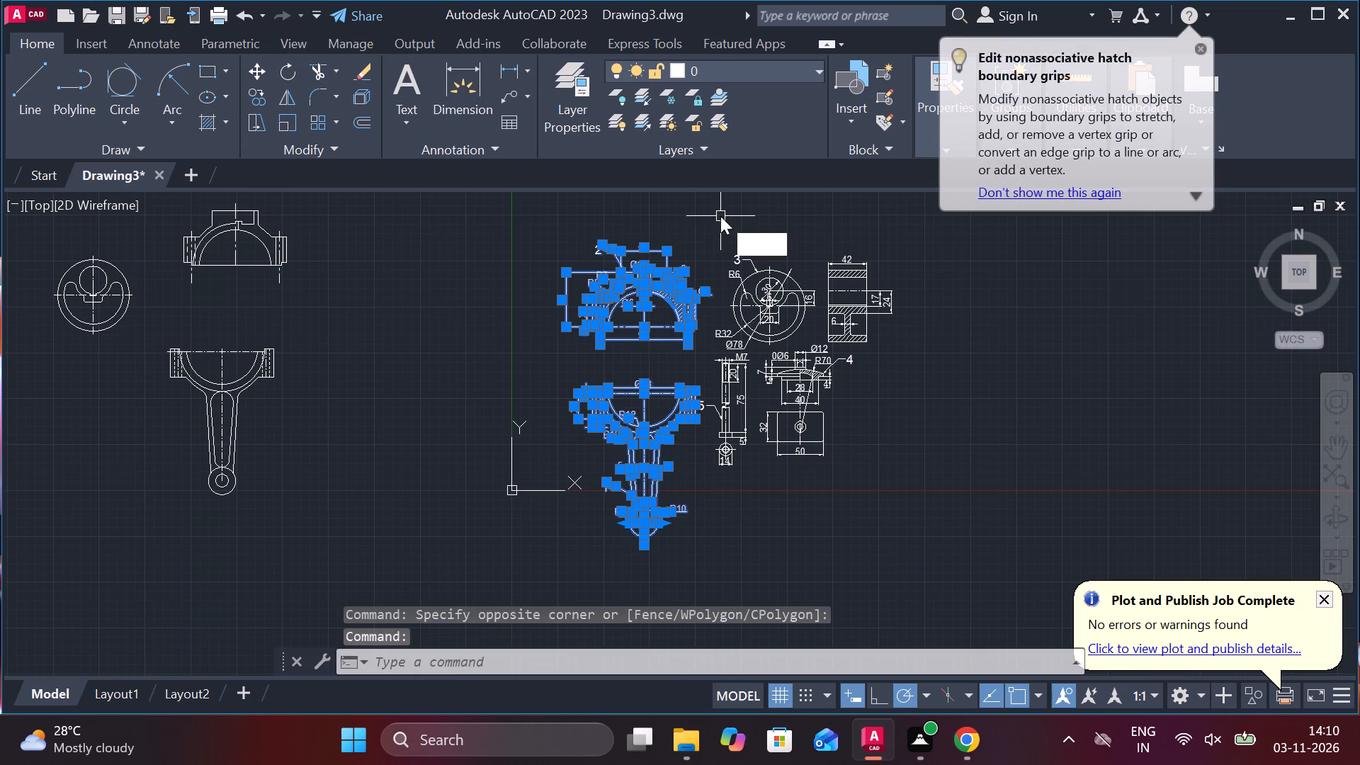
pyautogui.press('Return')
pyautogui.click(471, 351)
pyautogui.moveTo(828, 385); pyautogui.dragTo(616, 394, button='middle')
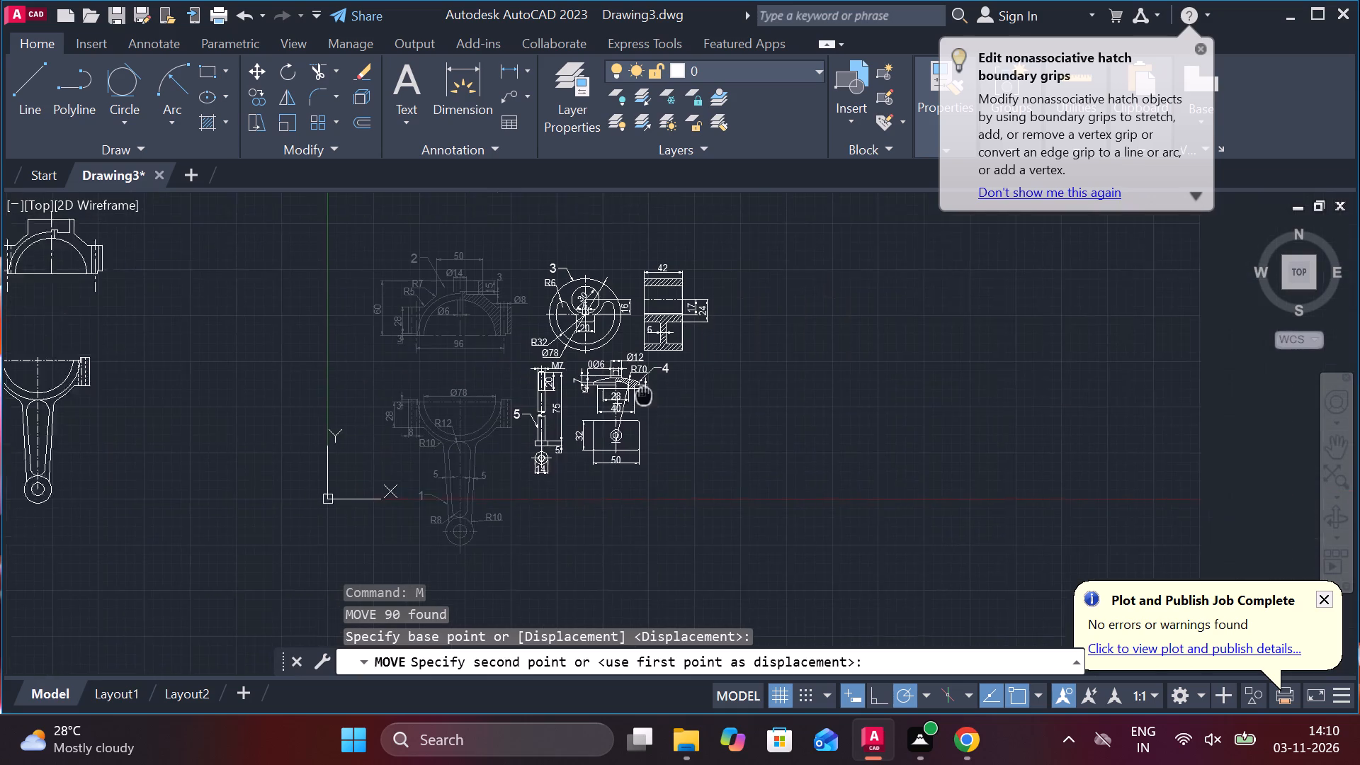
pyautogui.scroll(1, 706, 368)
pyautogui.click(658, 356)
pyautogui.moveTo(832, 375); pyautogui.dragTo(598, 314, button='middle')
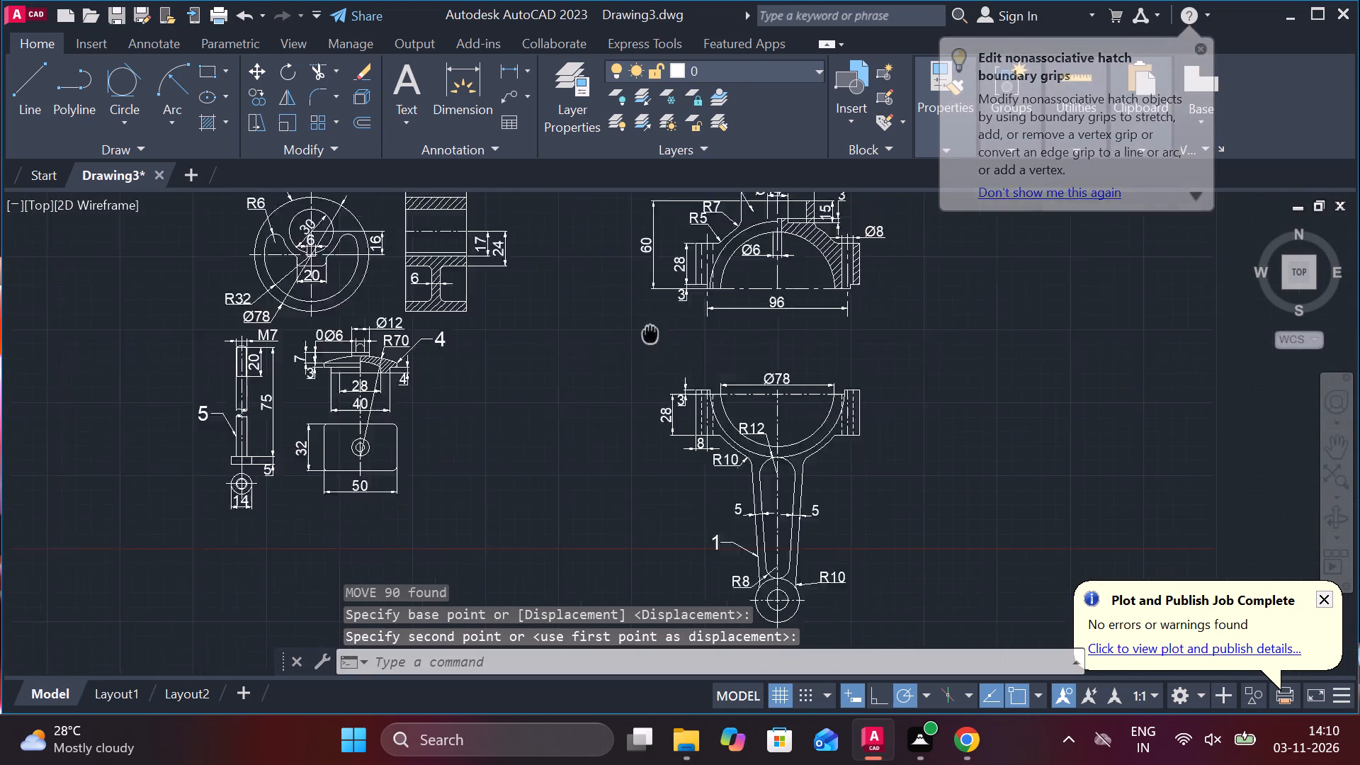
pyautogui.moveTo(598, 314); pyautogui.dragTo(577, 305, button='middle')
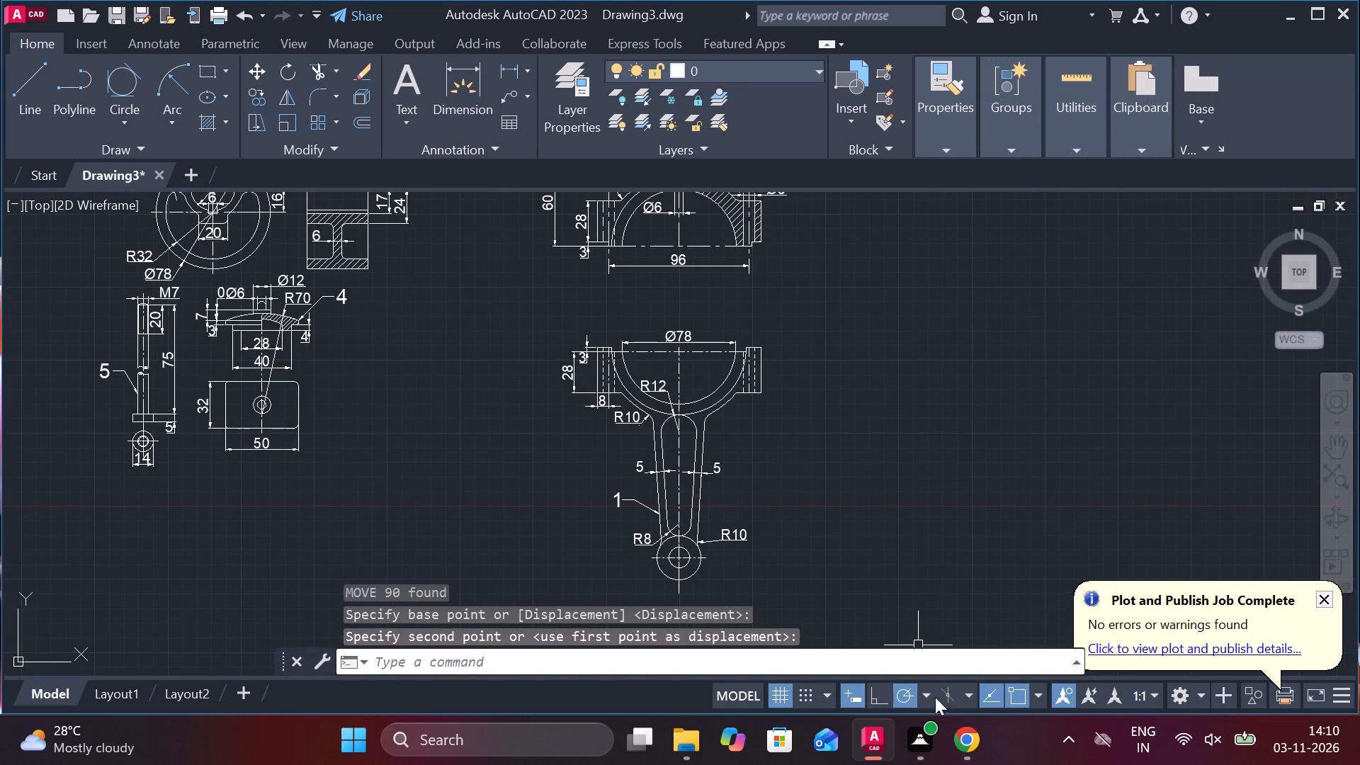
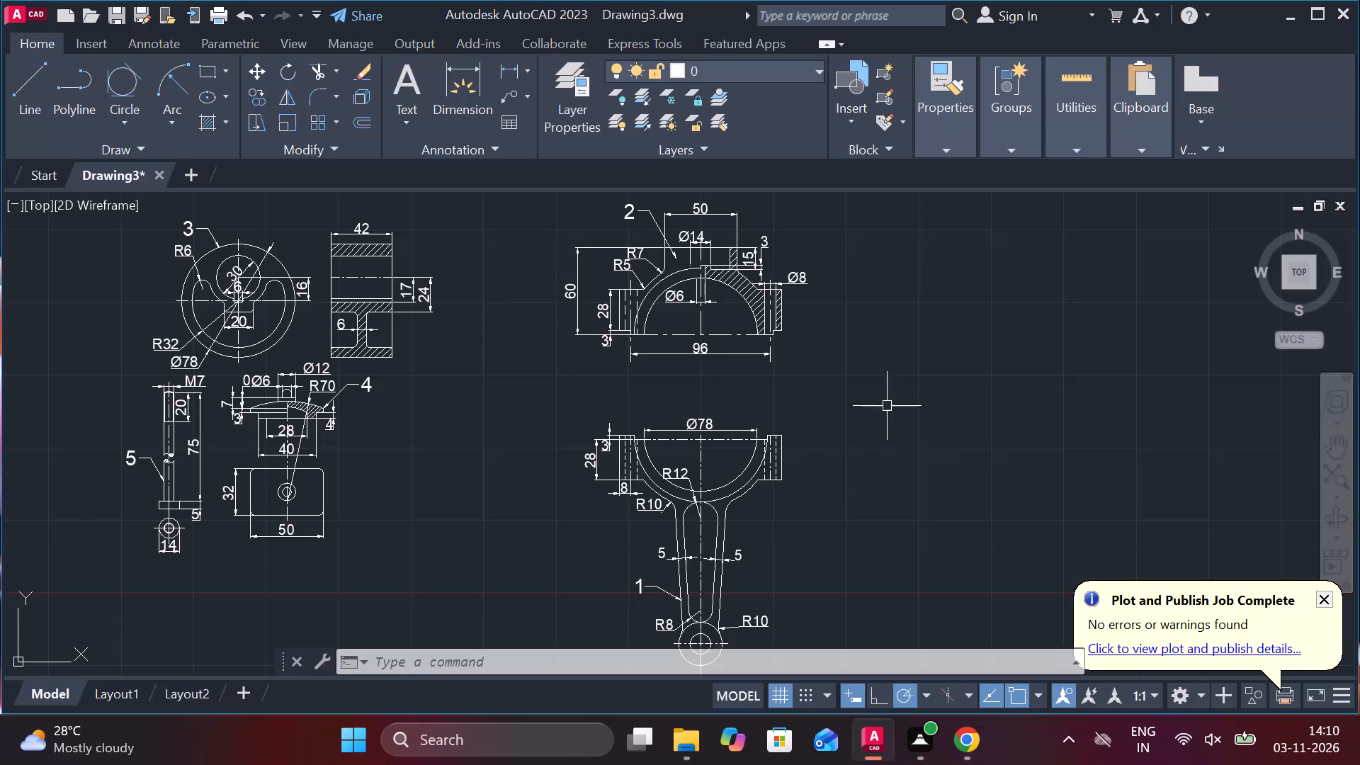
# Draw a 42 by 60 rectangle with lines to the right of part 2's upper view, its base level with the view's baseline.
pyautogui.moveTo(886, 399); pyautogui.dragTo(865, 423, button='middle')
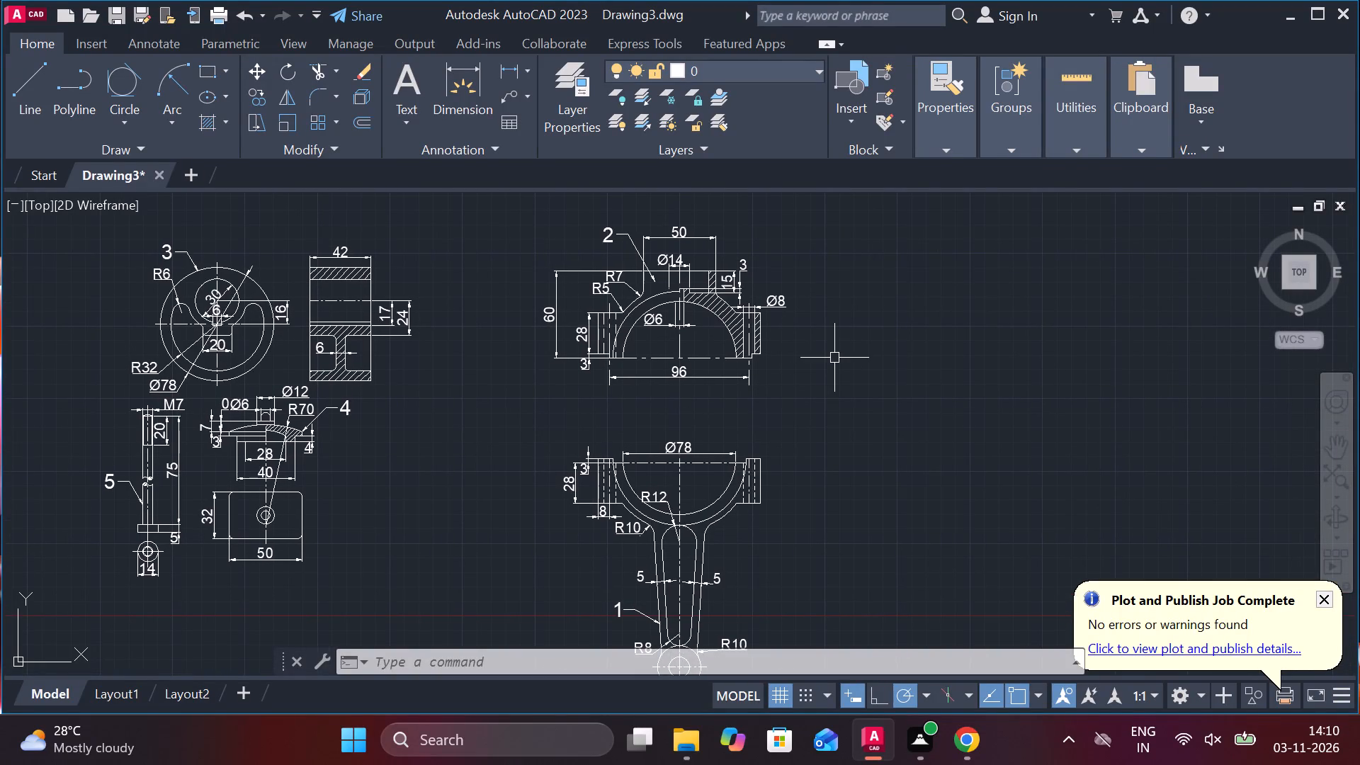
pyautogui.press(',')
pyautogui.press('Escape')
pyautogui.press('l')
pyautogui.press('Return')
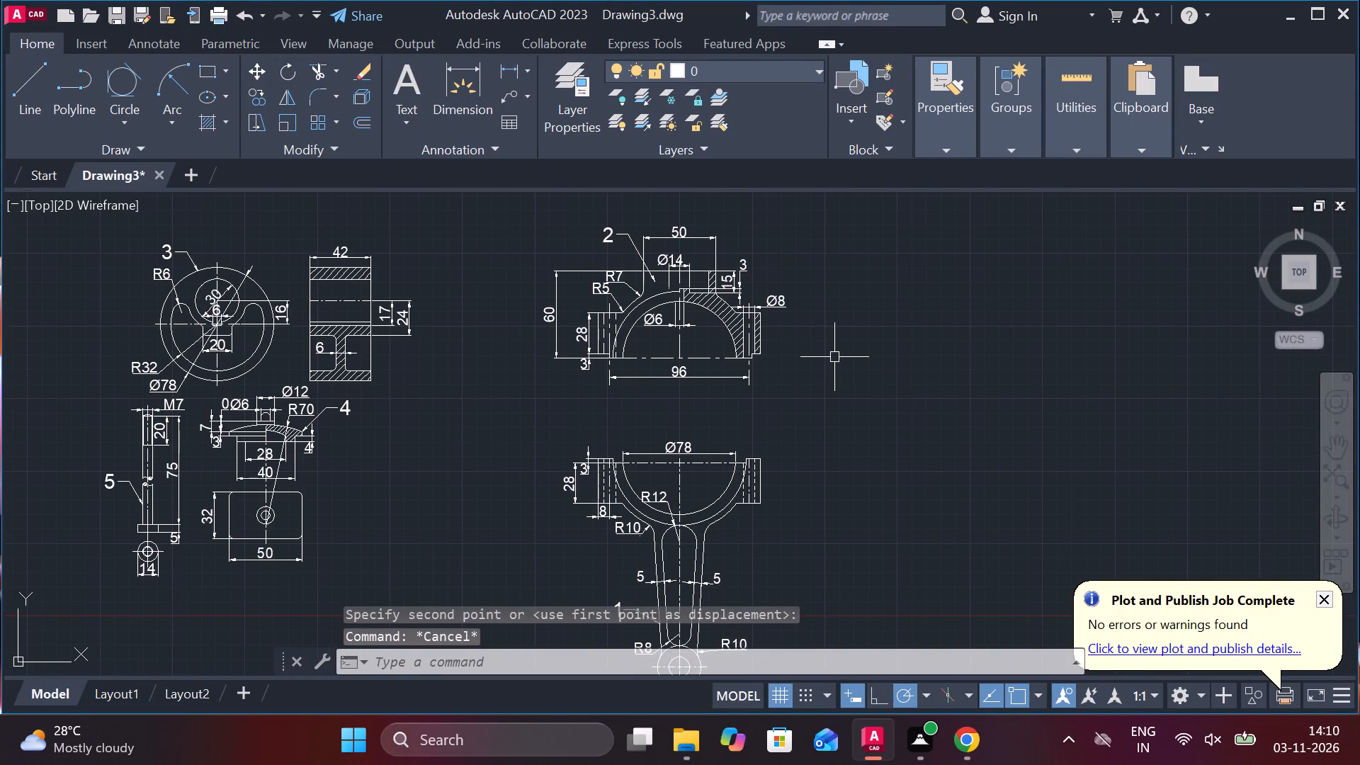
pyautogui.scroll(1, 815, 351)
pyautogui.scroll(2, 725, 373)
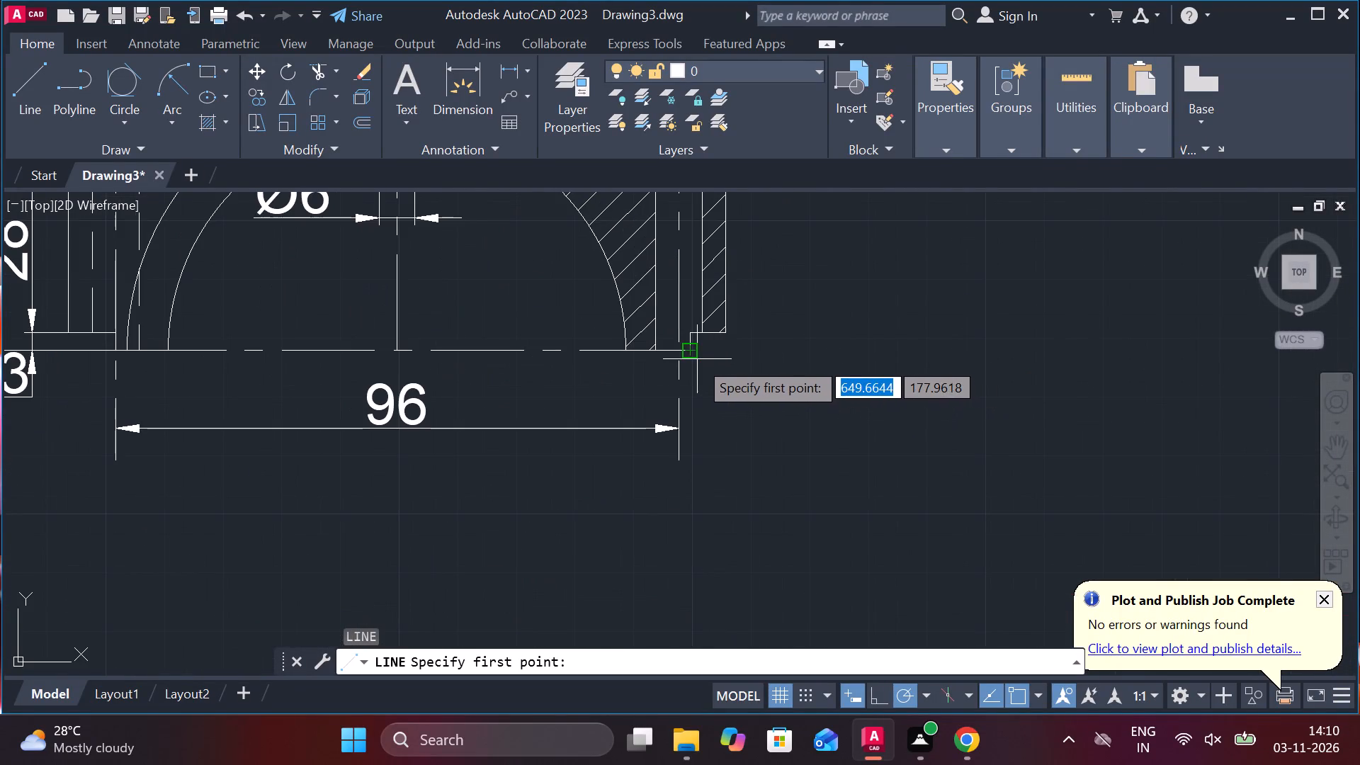
pyautogui.scroll(-1, 1087, 351)
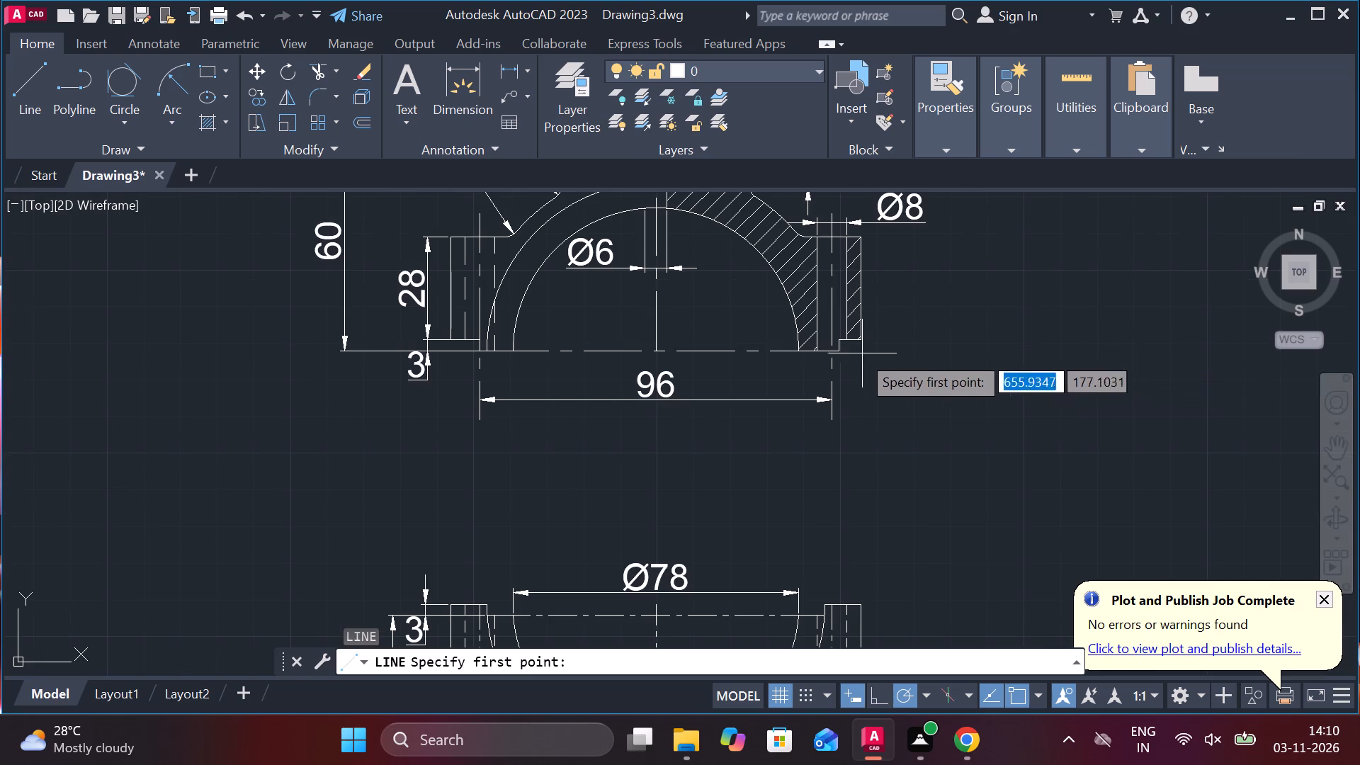
pyautogui.click(1169, 348)
pyautogui.moveTo(1169, 348); pyautogui.dragTo(1004, 365, button='middle')
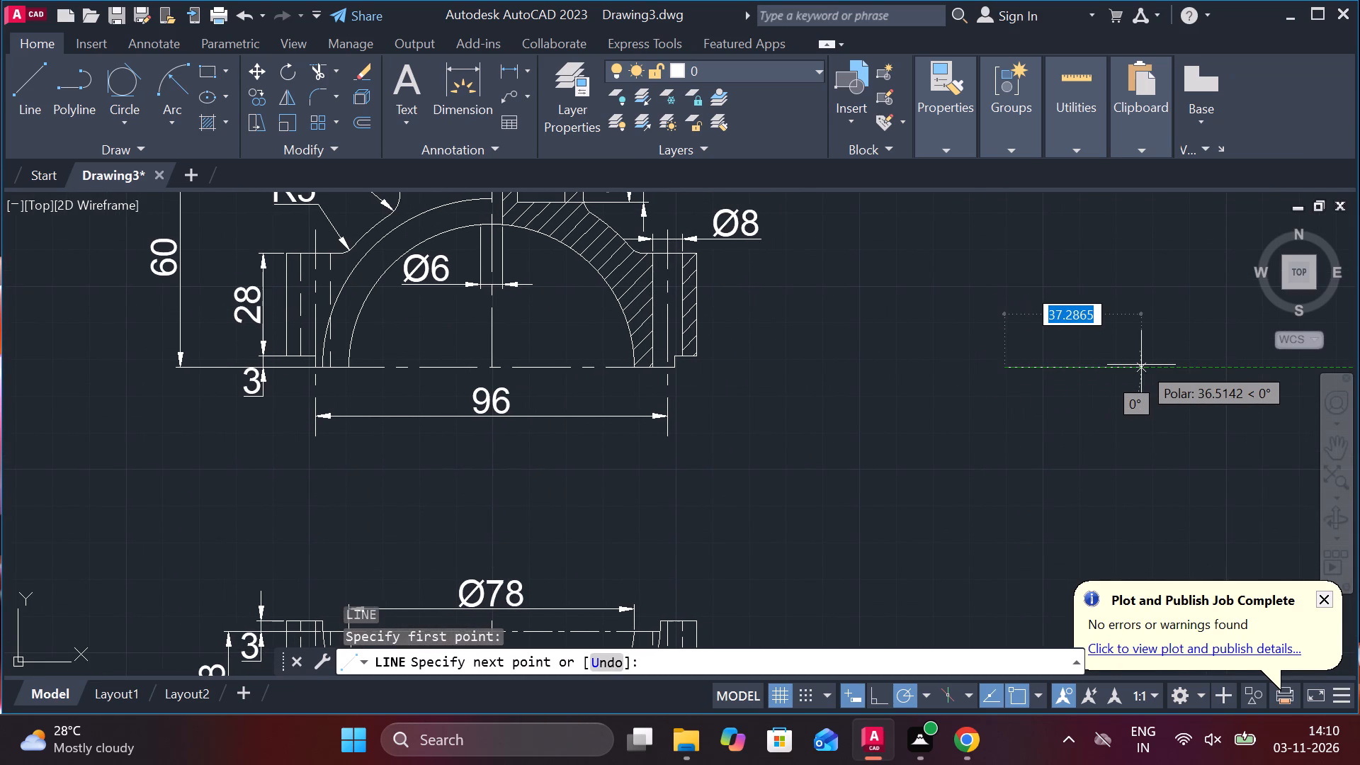
pyautogui.write('42')
pyautogui.press('space')
pyautogui.moveTo(1141, 365); pyautogui.dragTo(878, 413, button='middle')
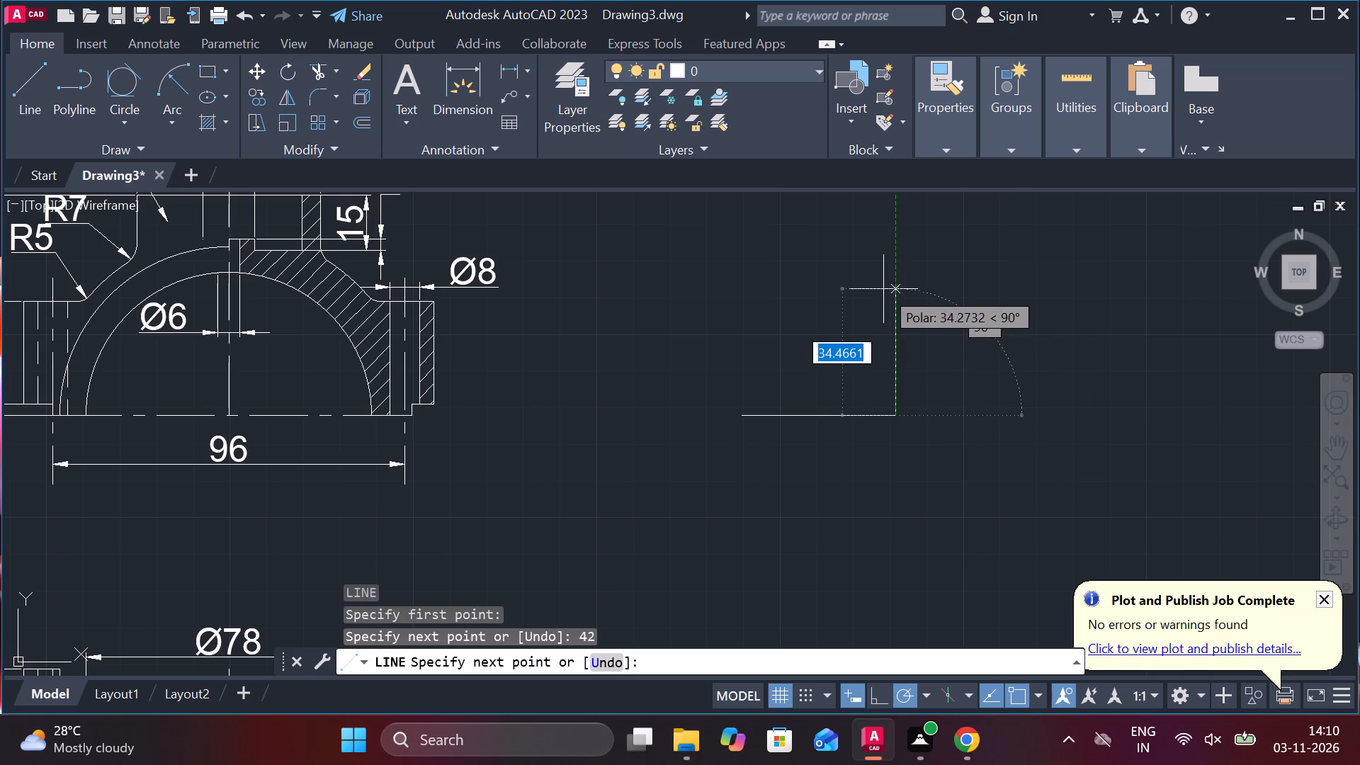
pyautogui.write('60')
pyautogui.press('Return')
pyautogui.moveTo(875, 289); pyautogui.dragTo(871, 348, button='middle')
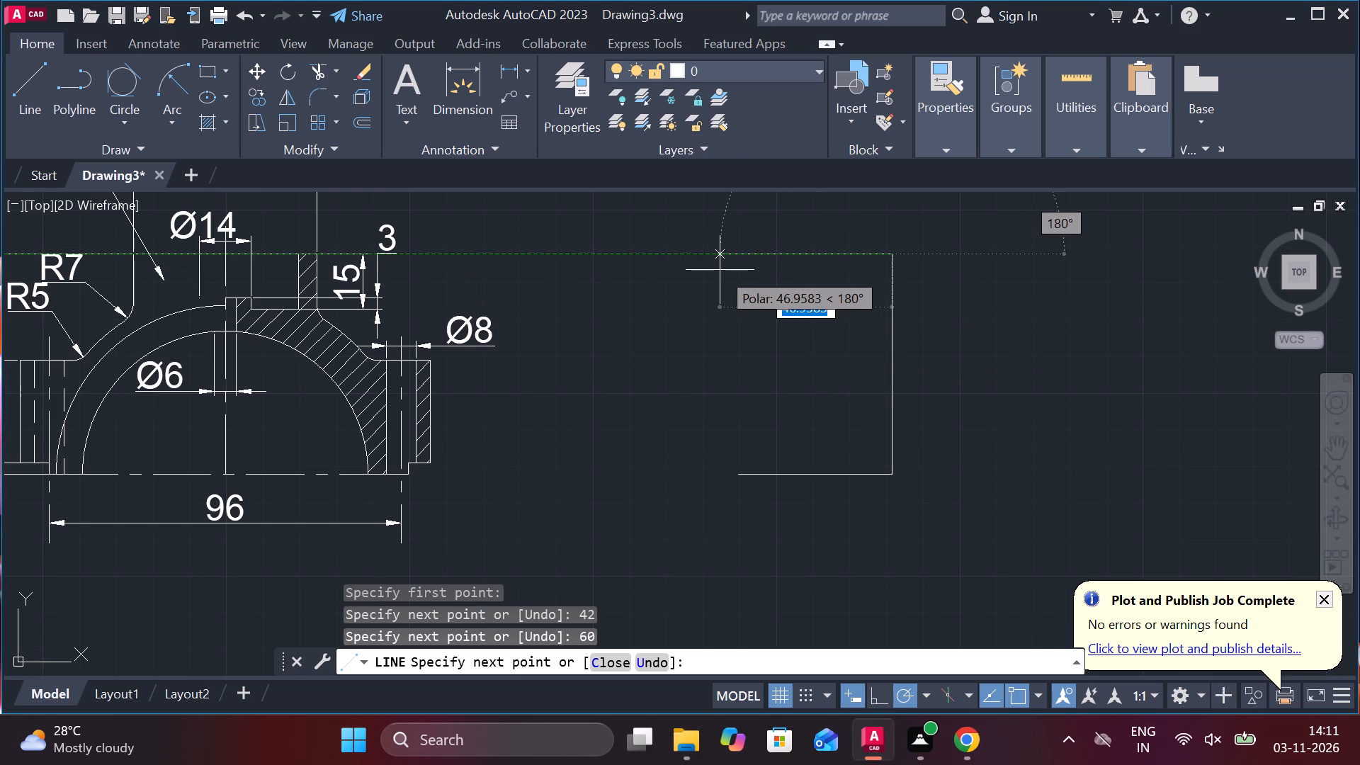
pyautogui.write('42')
pyautogui.press('space')
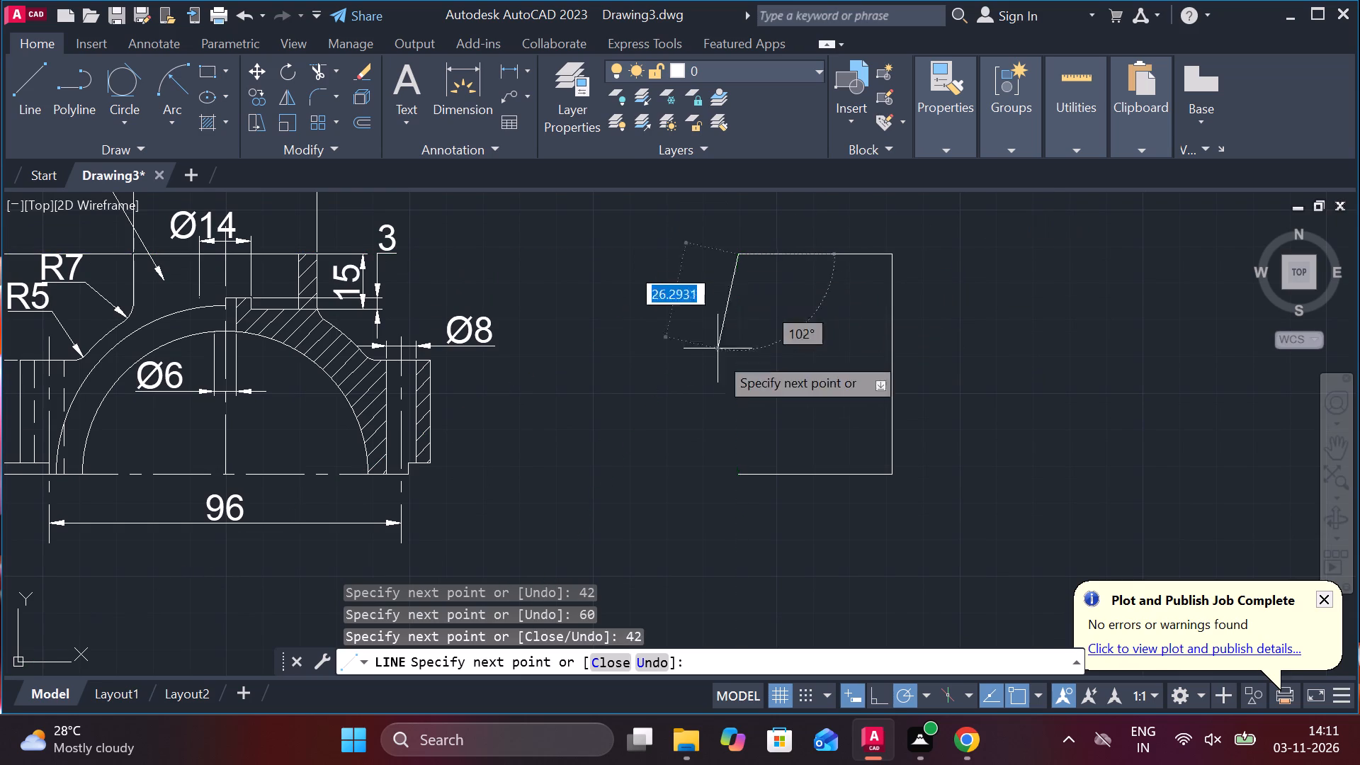
pyautogui.click(736, 467)
pyautogui.press('Escape')
pyautogui.moveTo(789, 335); pyautogui.dragTo(759, 449, button='middle')
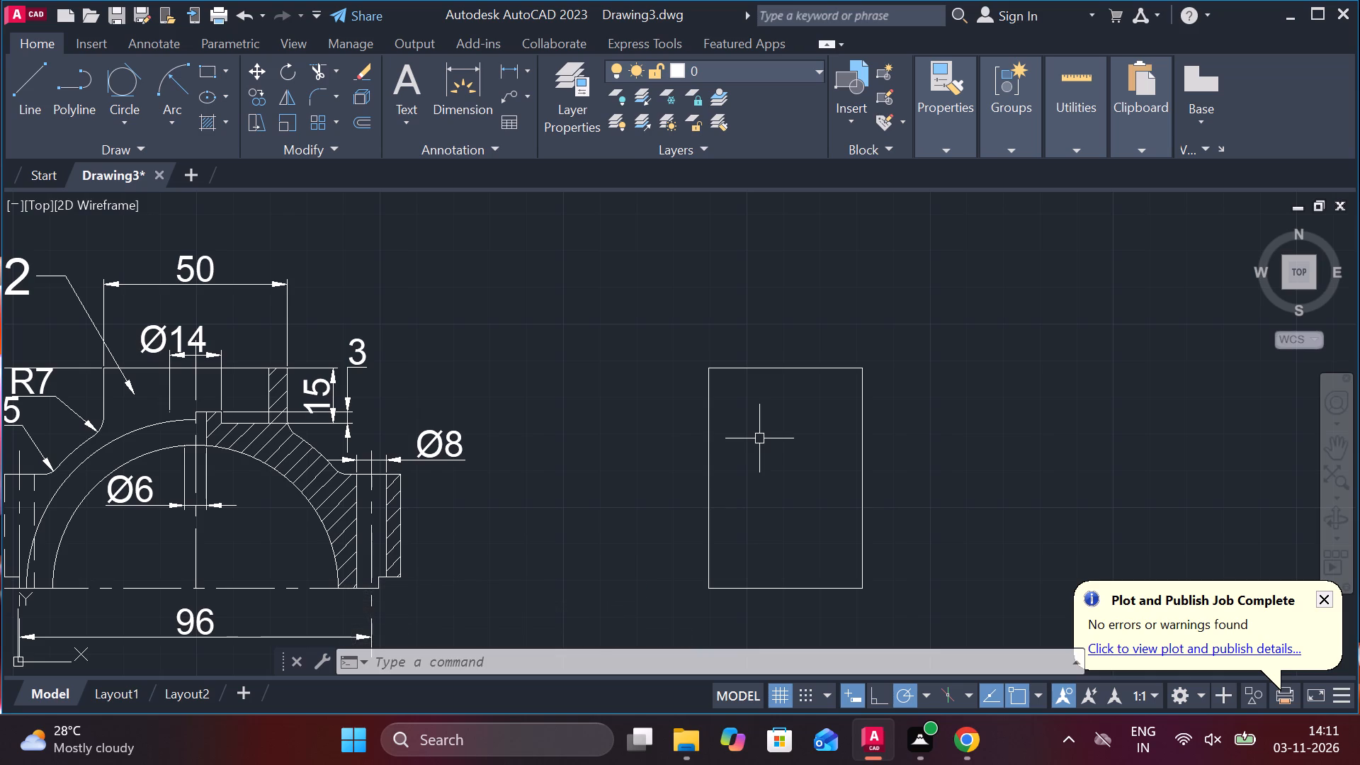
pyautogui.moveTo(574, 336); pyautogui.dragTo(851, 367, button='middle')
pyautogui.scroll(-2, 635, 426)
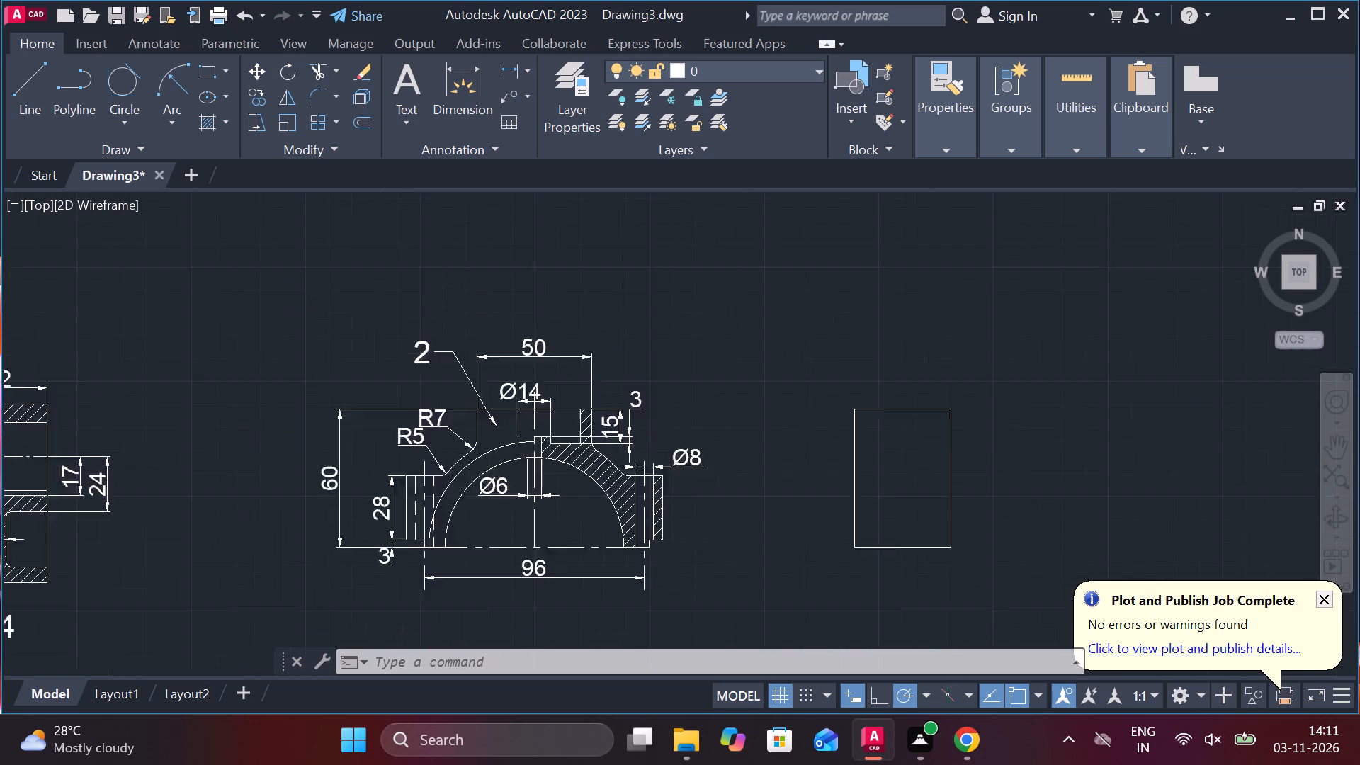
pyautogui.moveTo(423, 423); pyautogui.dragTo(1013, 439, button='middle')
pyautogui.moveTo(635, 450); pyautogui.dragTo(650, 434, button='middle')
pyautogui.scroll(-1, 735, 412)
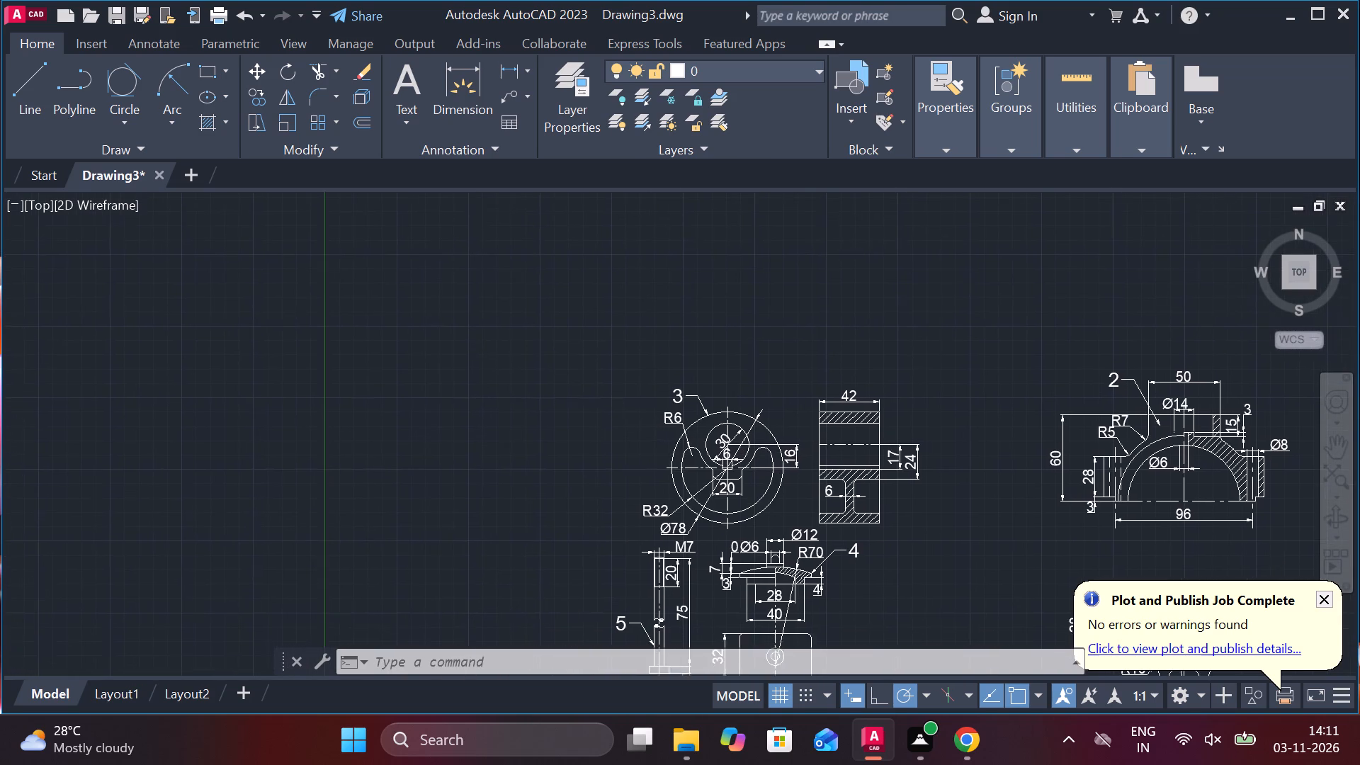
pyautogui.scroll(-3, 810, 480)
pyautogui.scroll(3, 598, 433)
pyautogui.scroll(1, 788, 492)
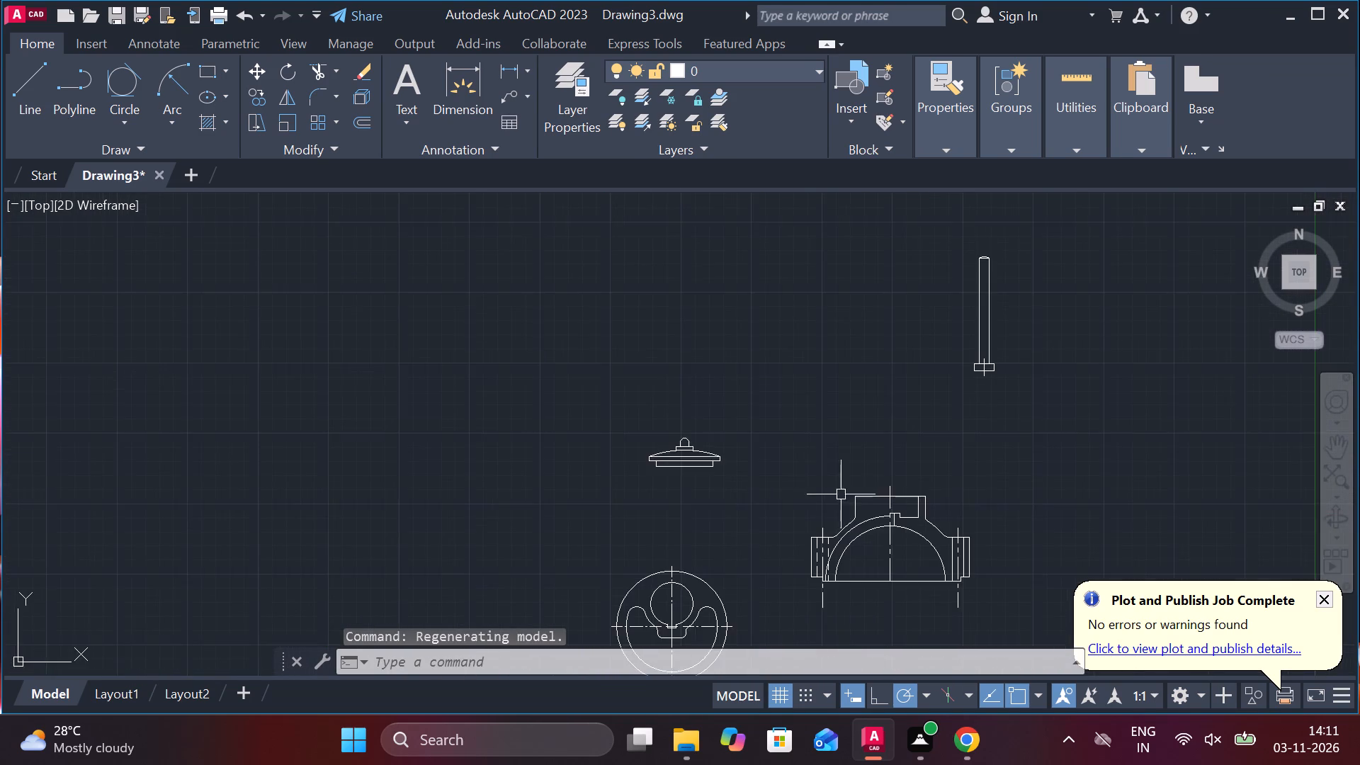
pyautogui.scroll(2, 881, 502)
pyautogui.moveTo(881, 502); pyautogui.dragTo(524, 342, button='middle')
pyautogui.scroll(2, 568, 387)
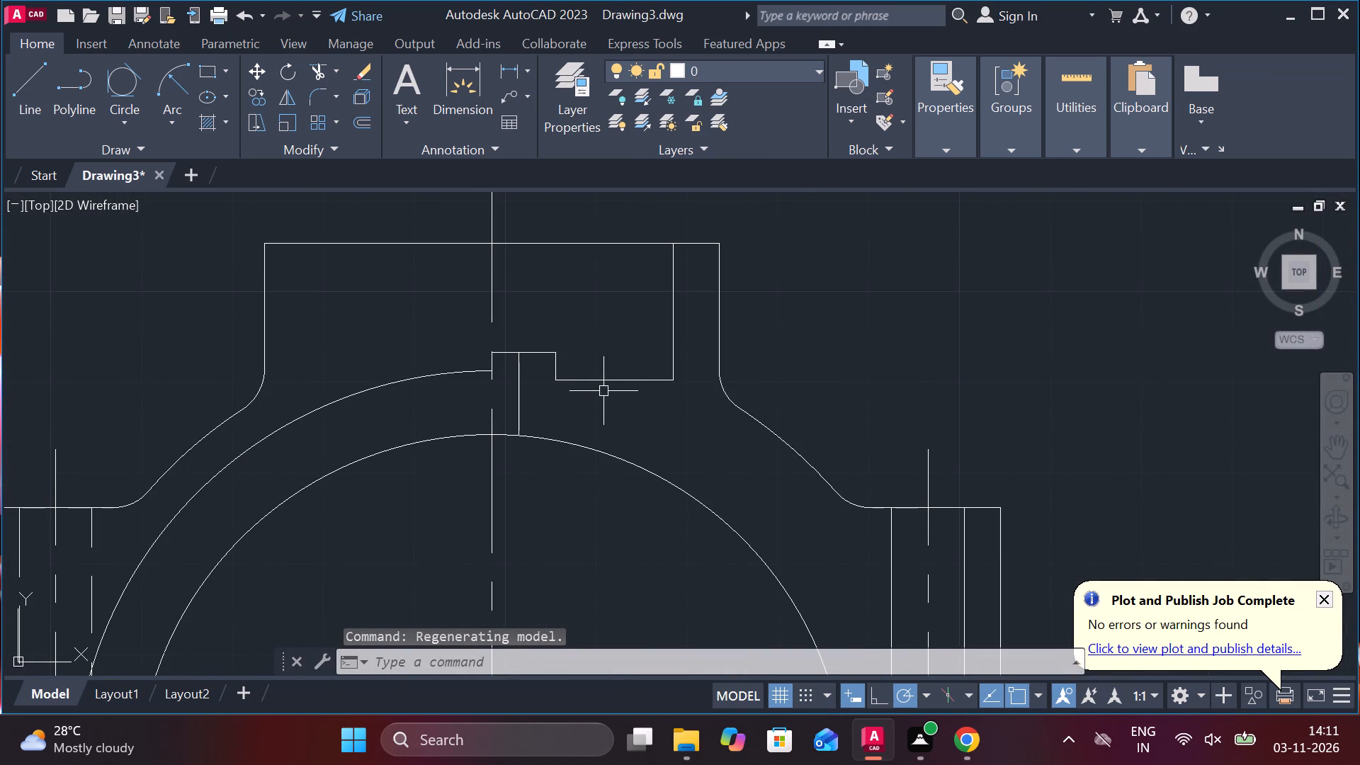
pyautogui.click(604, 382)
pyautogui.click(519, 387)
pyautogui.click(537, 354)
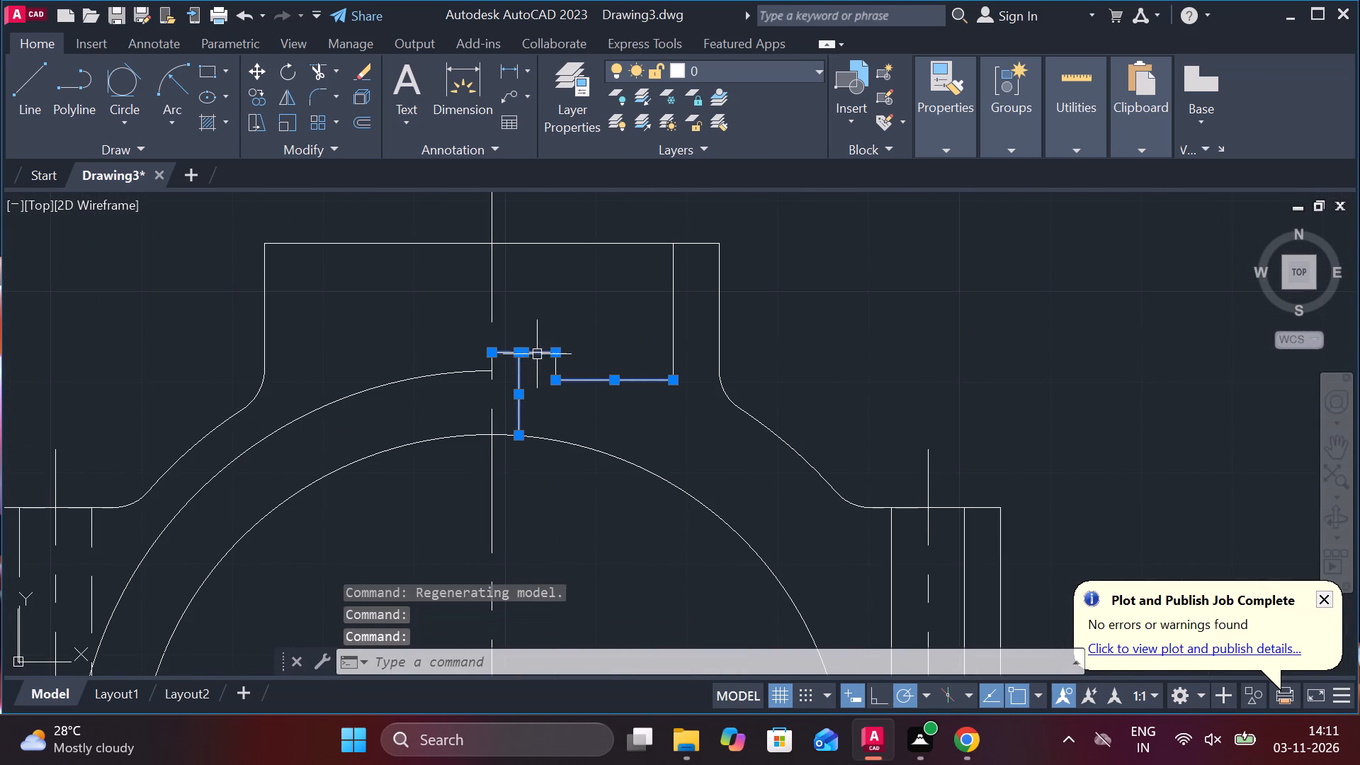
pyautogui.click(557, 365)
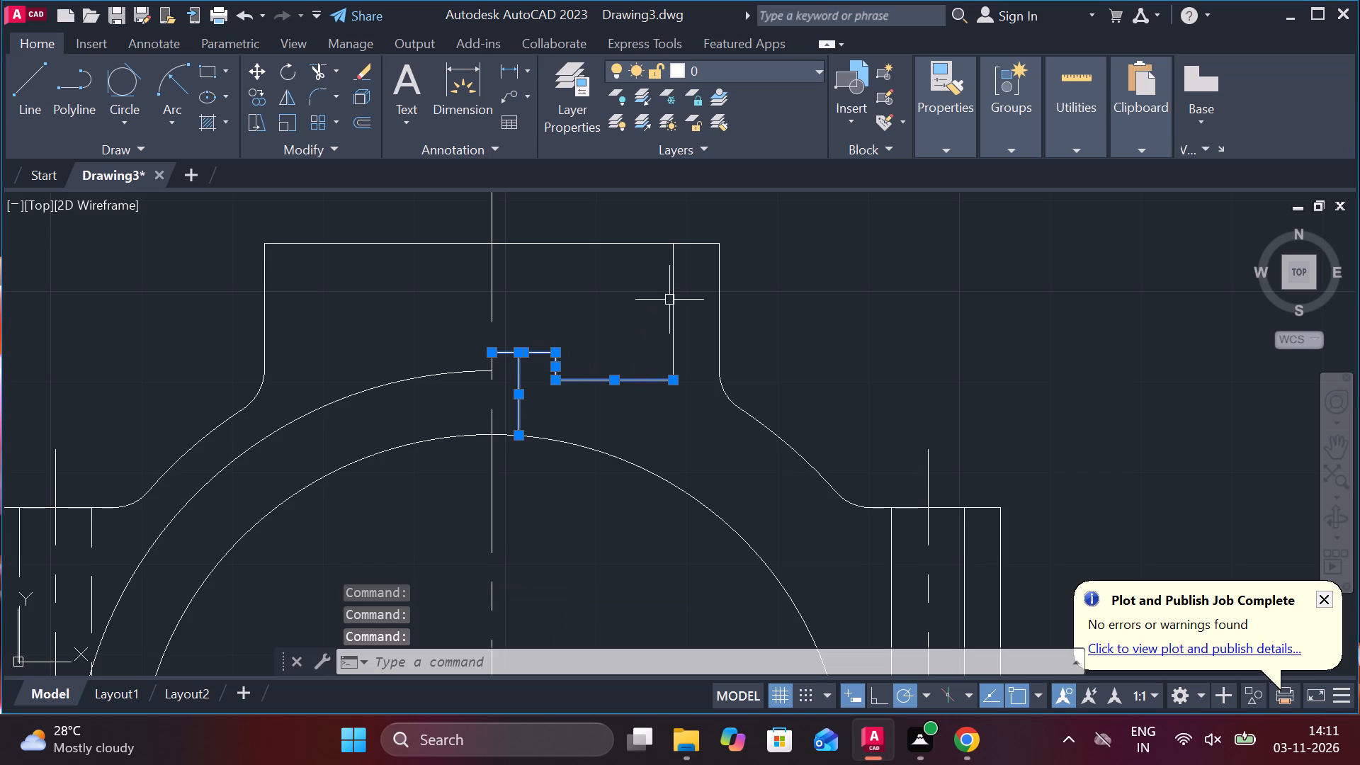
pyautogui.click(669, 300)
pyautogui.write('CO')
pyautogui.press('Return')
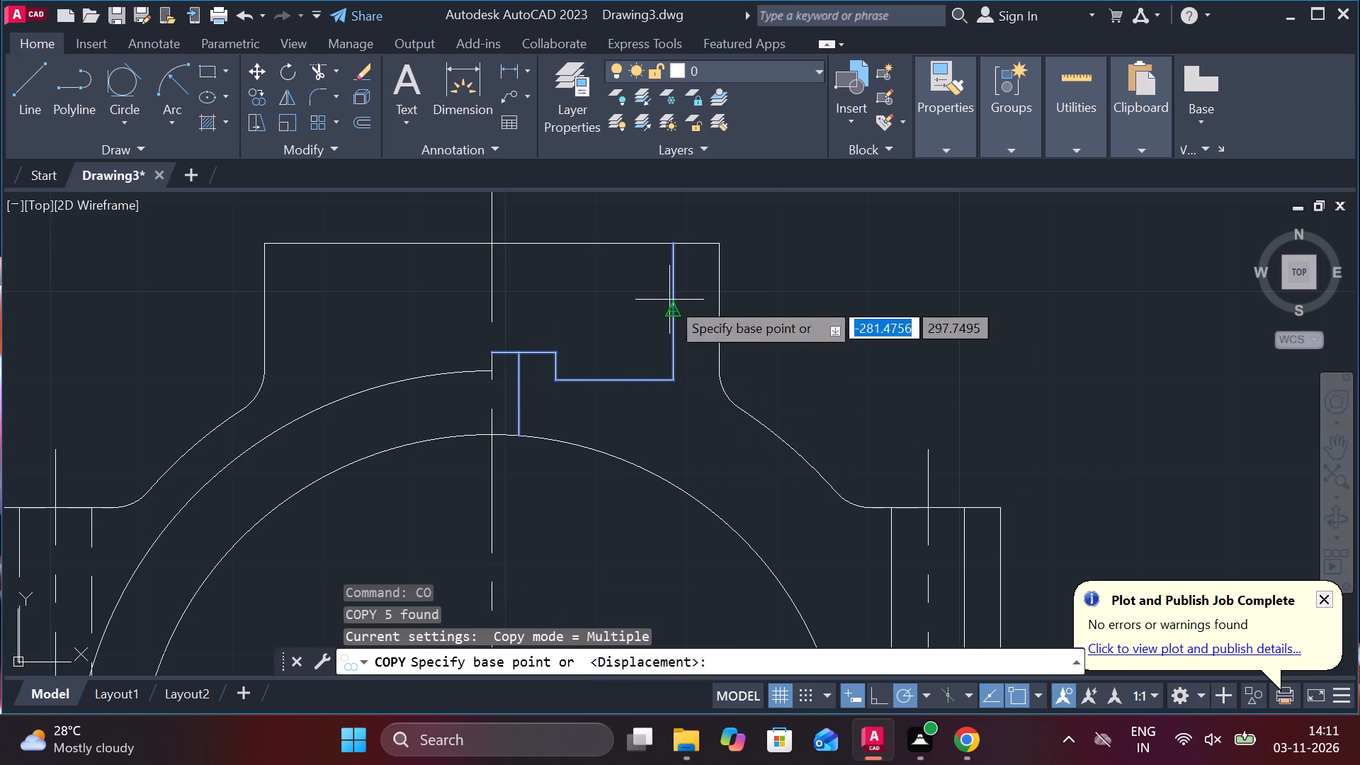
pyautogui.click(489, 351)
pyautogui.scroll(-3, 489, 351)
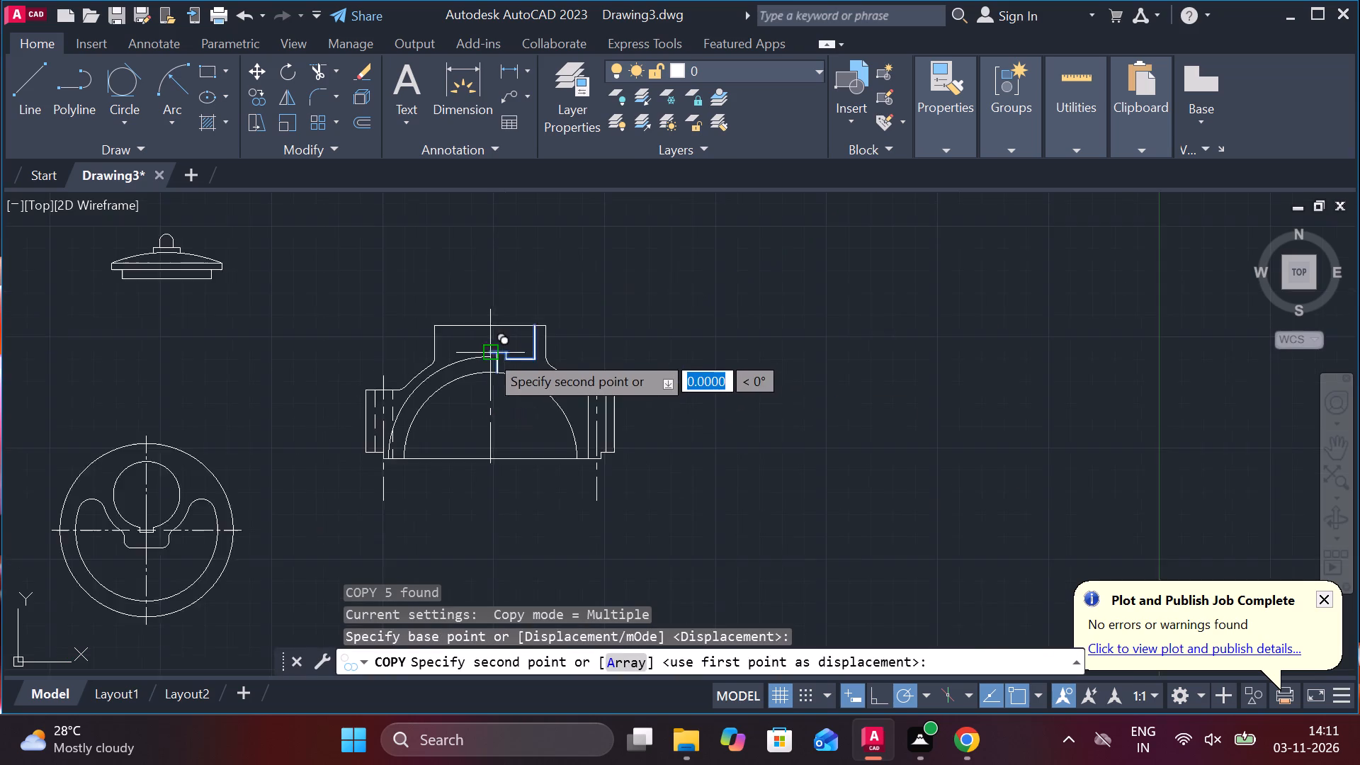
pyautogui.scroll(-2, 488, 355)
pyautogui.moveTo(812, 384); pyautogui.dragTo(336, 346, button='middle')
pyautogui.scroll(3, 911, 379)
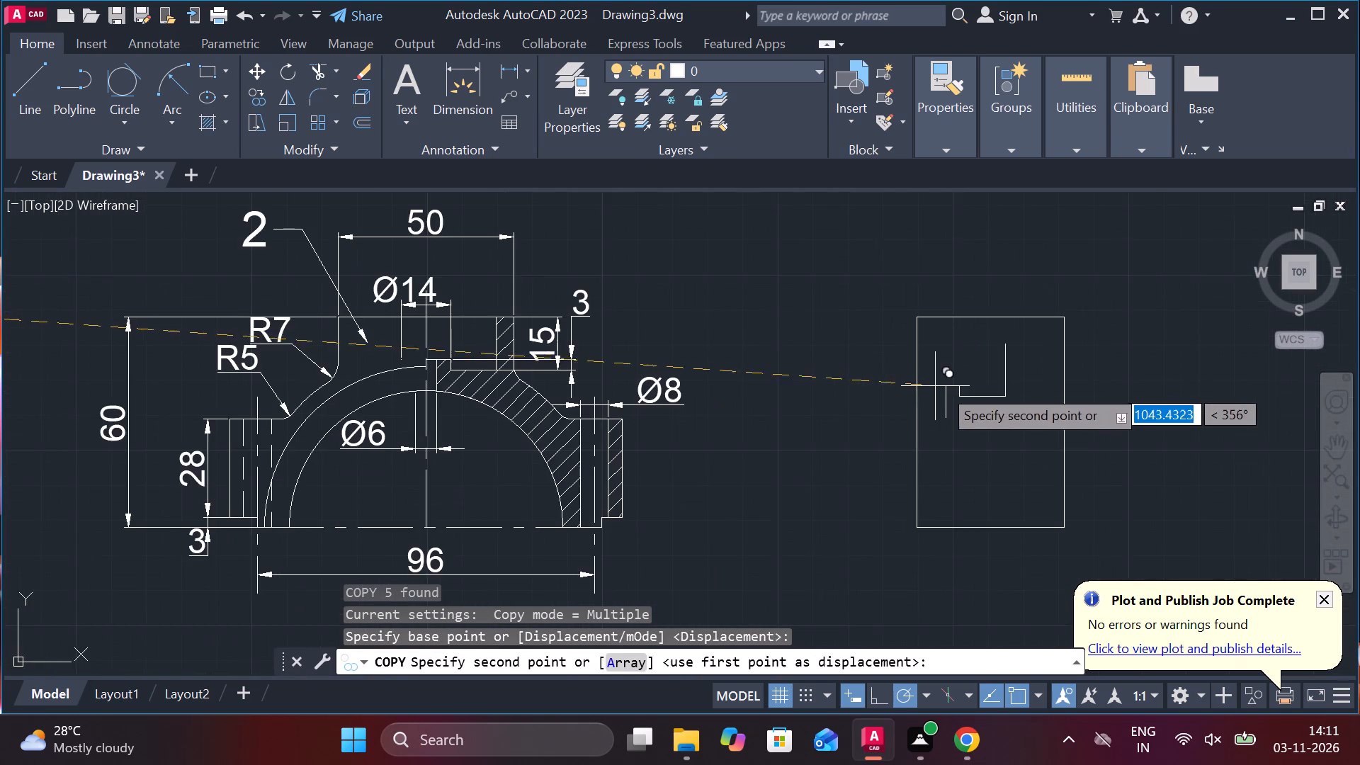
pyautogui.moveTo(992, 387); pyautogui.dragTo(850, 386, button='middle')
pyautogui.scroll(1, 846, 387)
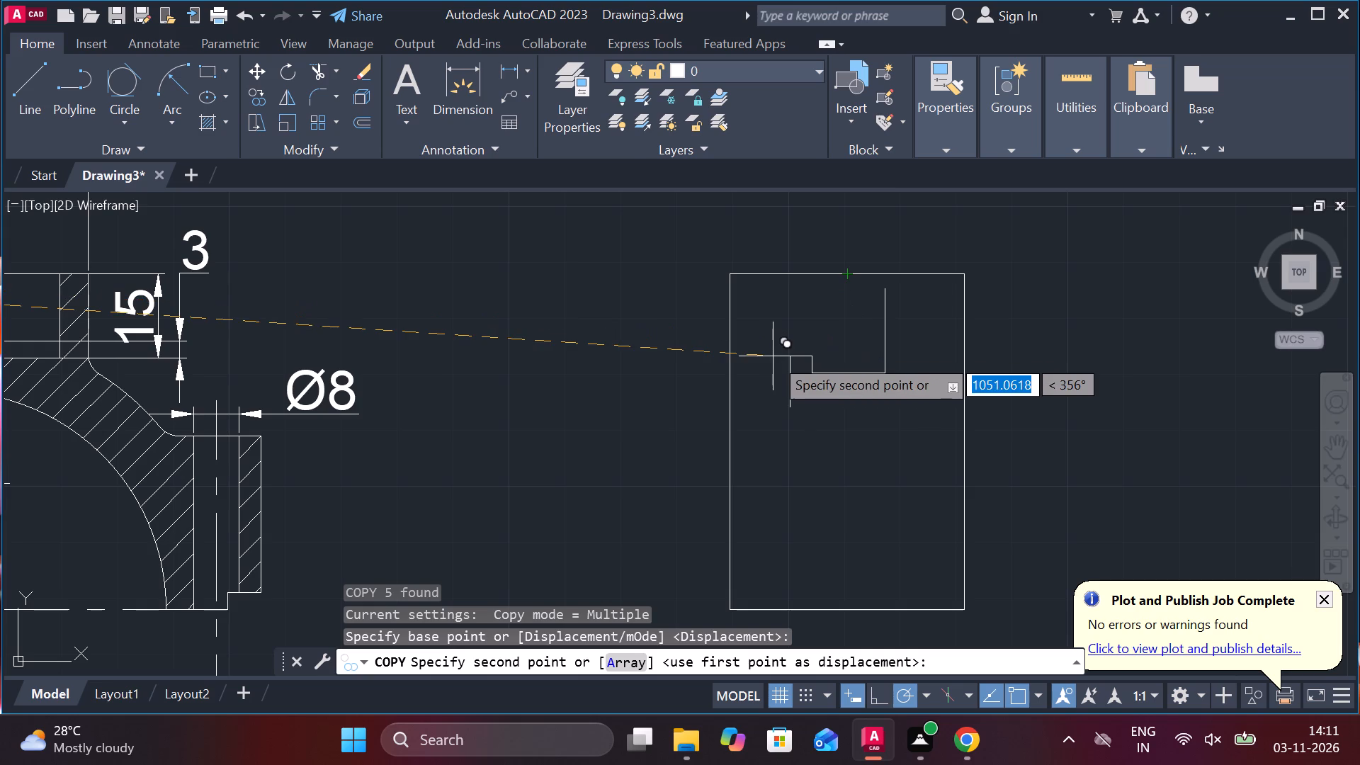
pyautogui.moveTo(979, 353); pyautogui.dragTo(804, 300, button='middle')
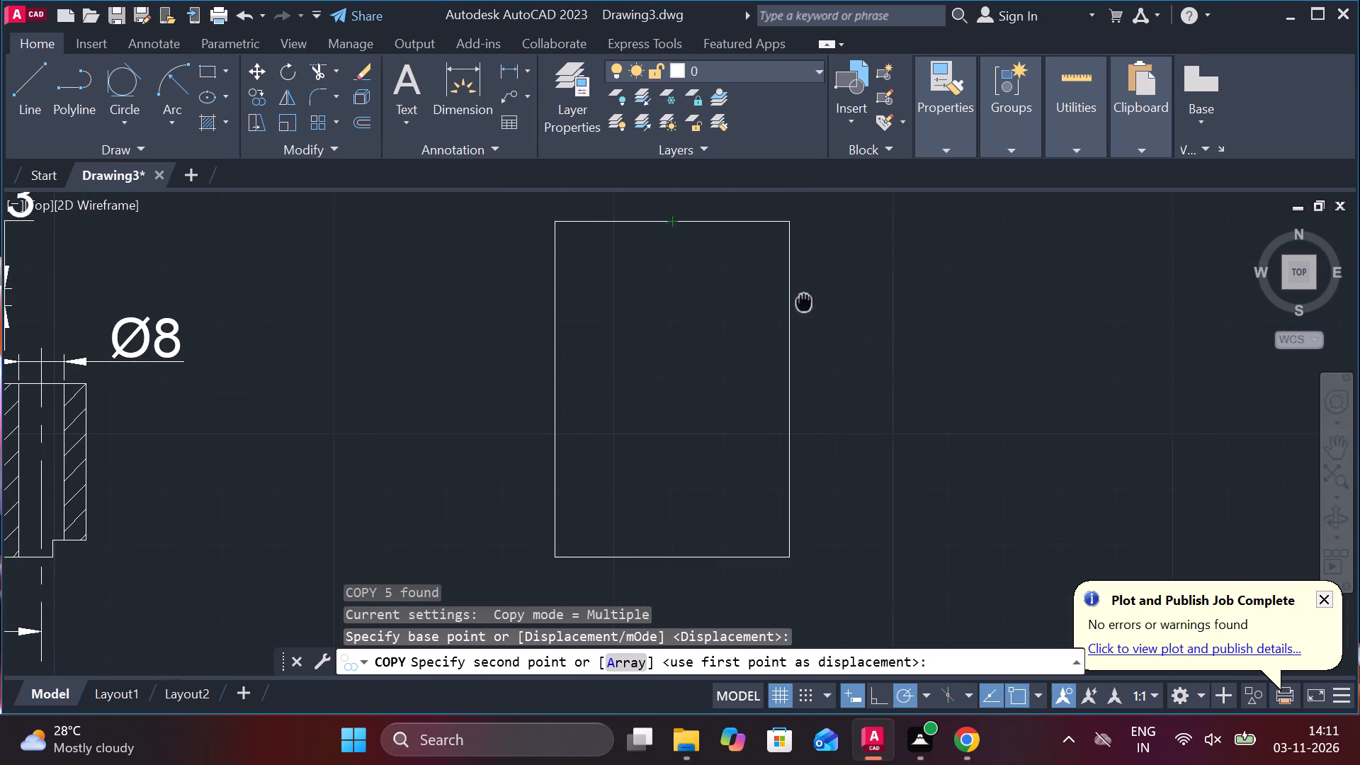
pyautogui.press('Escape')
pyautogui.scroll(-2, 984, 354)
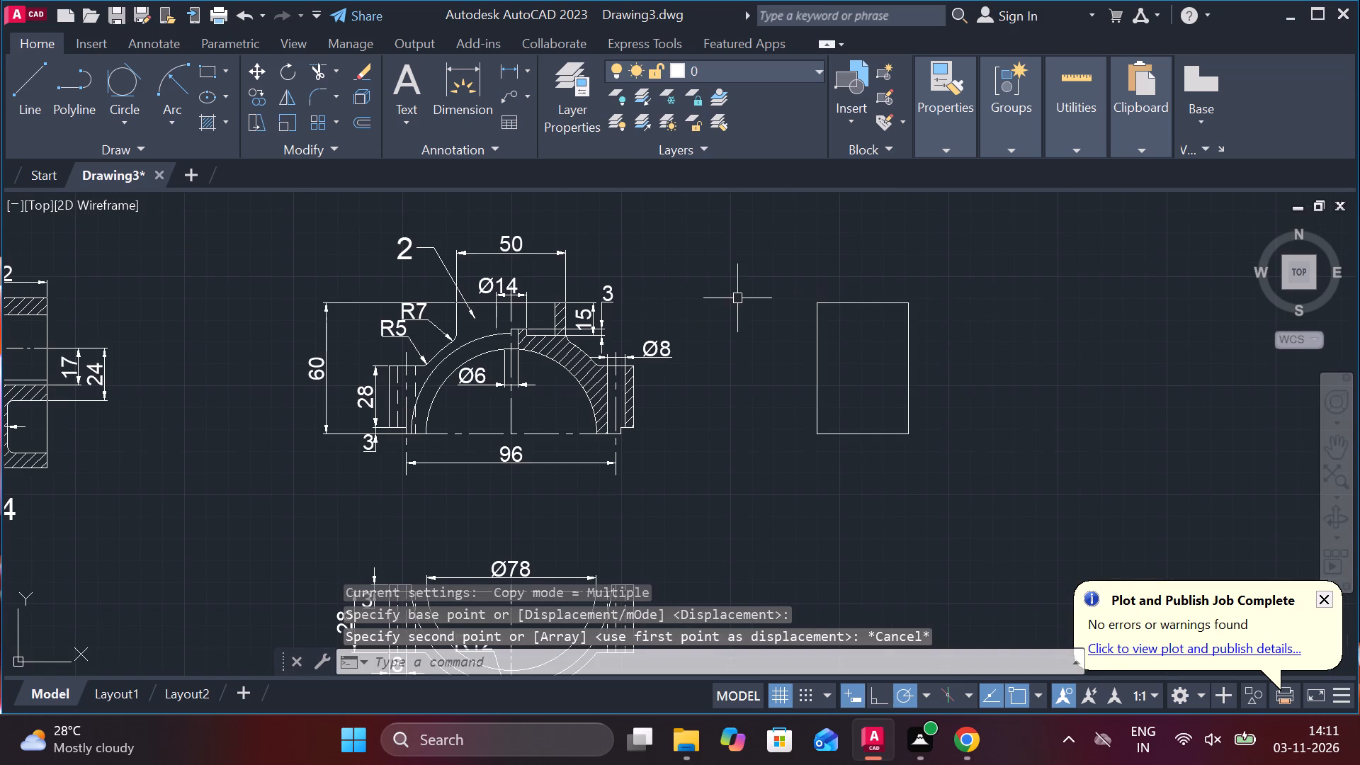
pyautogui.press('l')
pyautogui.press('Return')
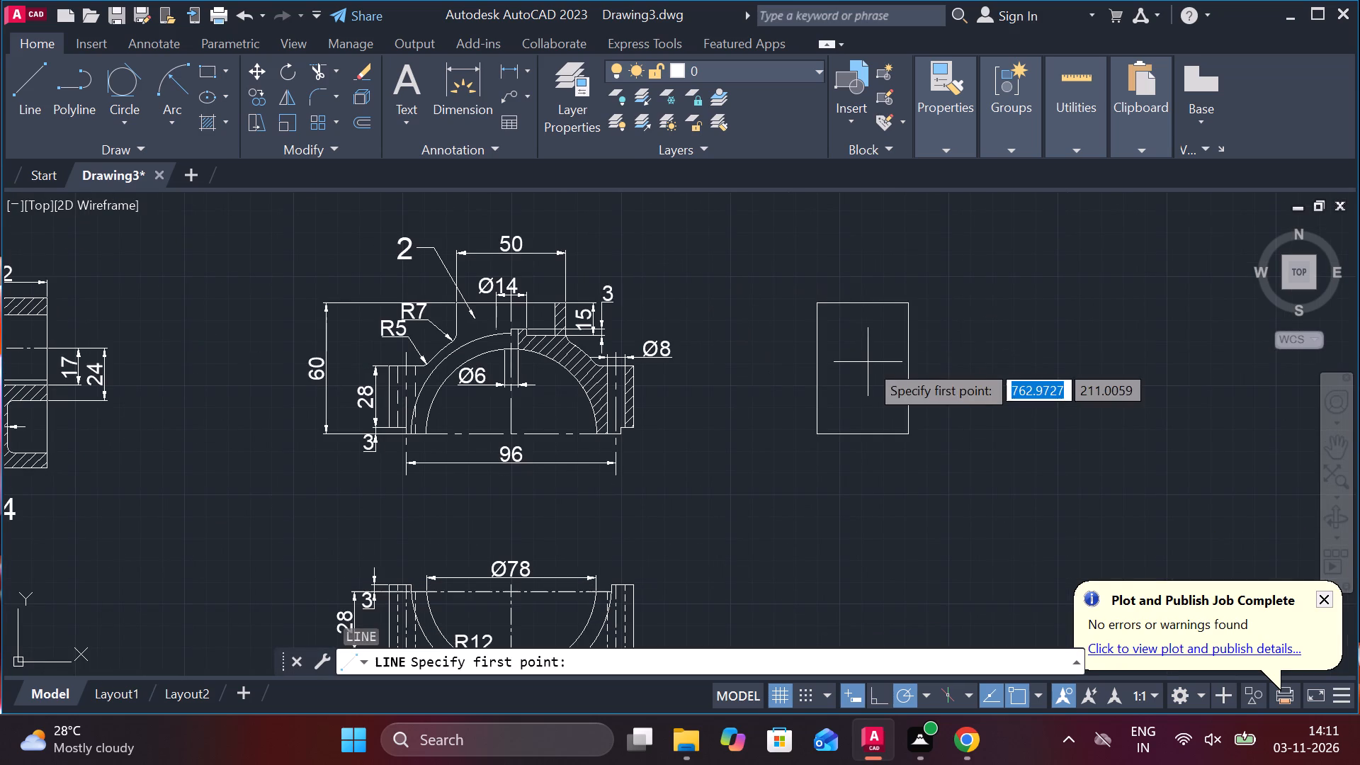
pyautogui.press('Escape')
# Add a vertical centerline midway between the two long sides of the new rectangle beside part 2.
pyautogui.write('CM')
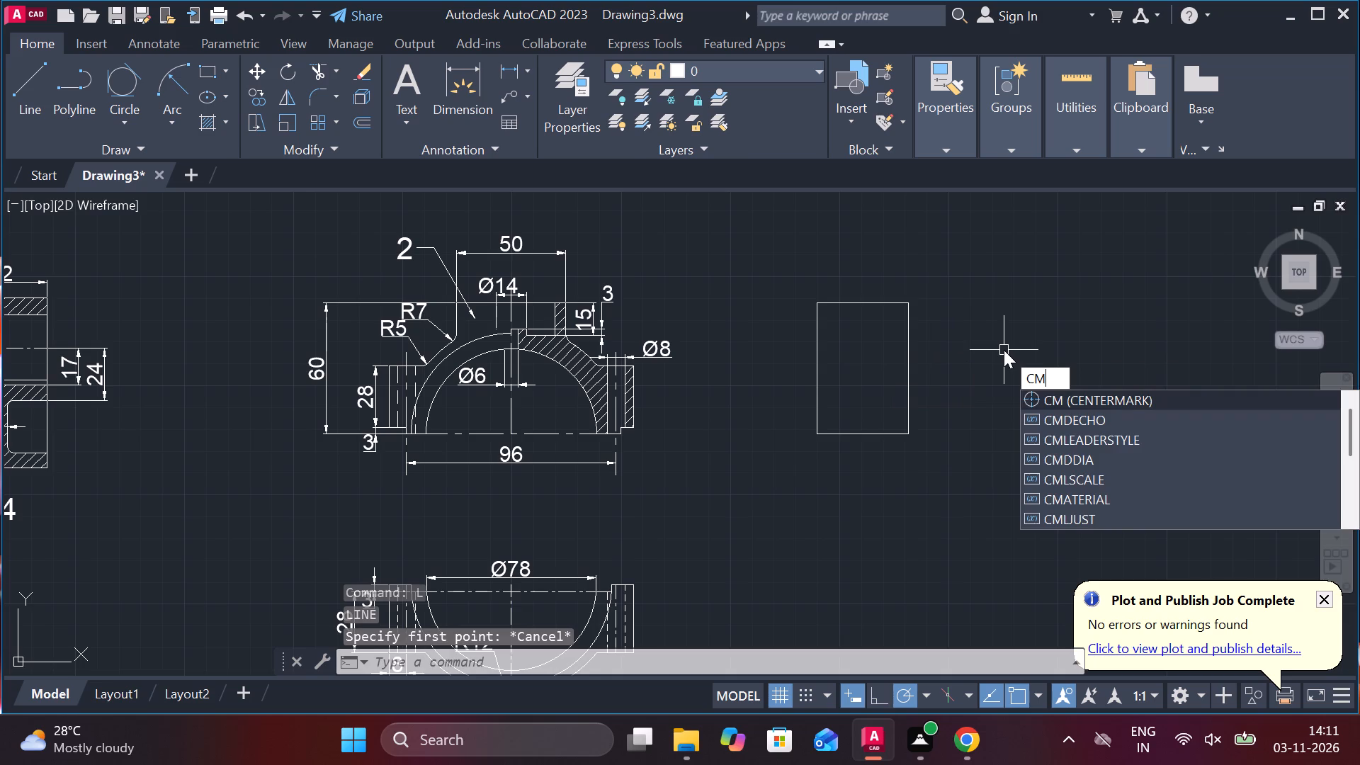
pyautogui.press('BackSpace')
pyautogui.press('n')
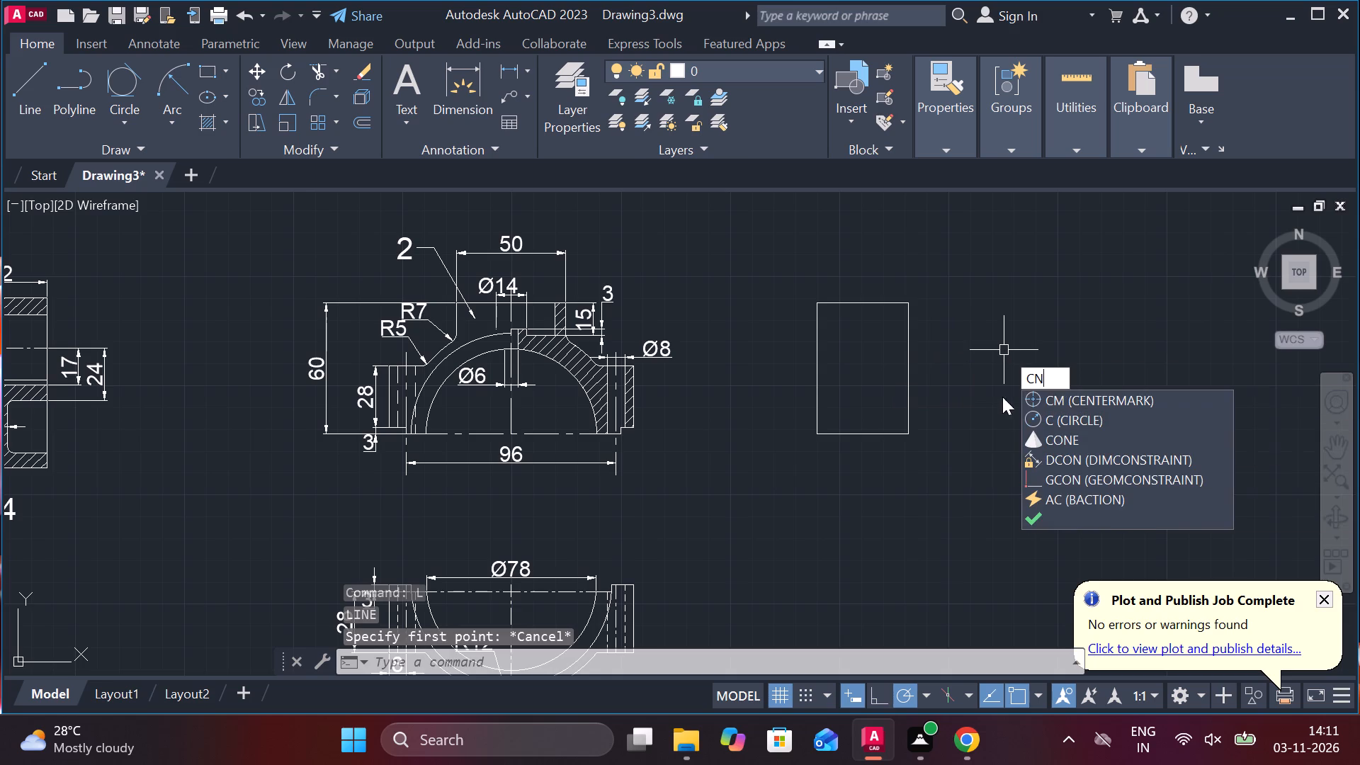
pyautogui.press('BackSpace')
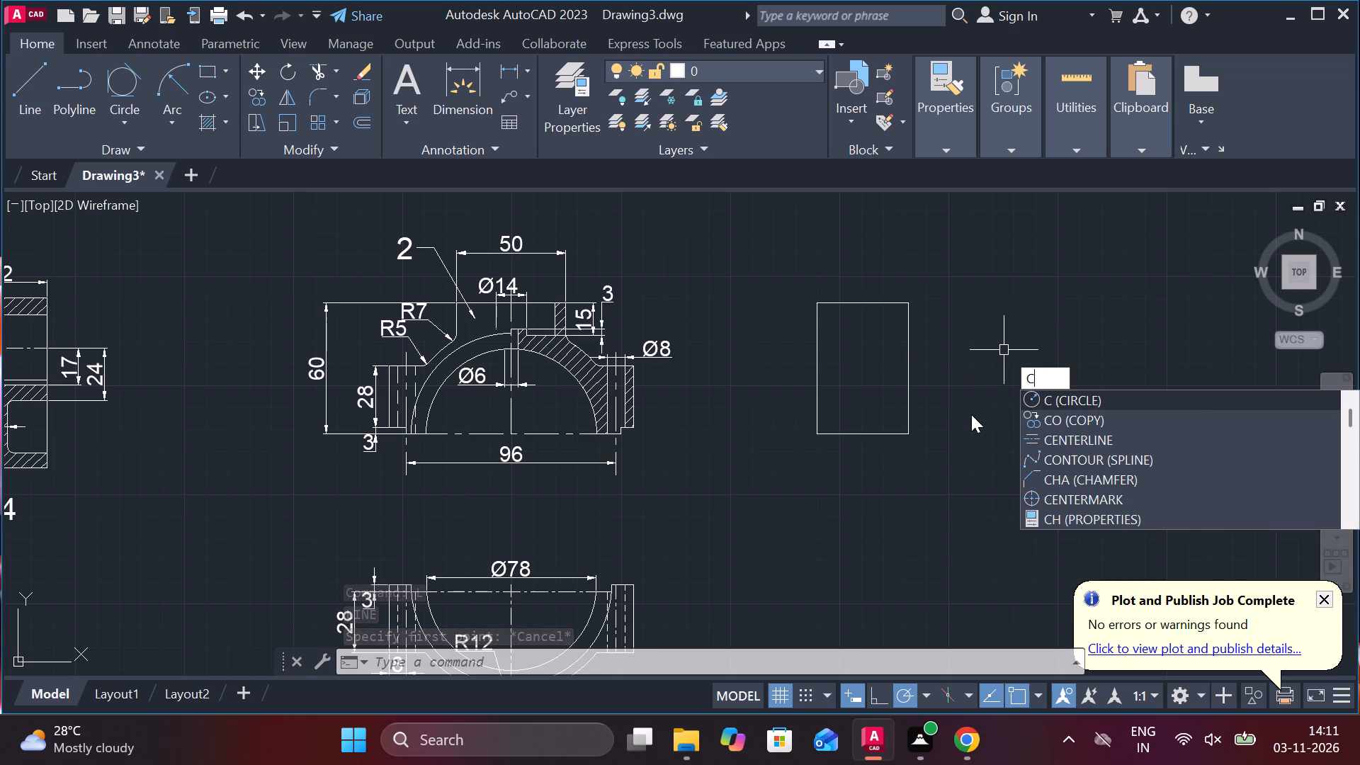
pyautogui.press('e')
pyautogui.click(1044, 402)
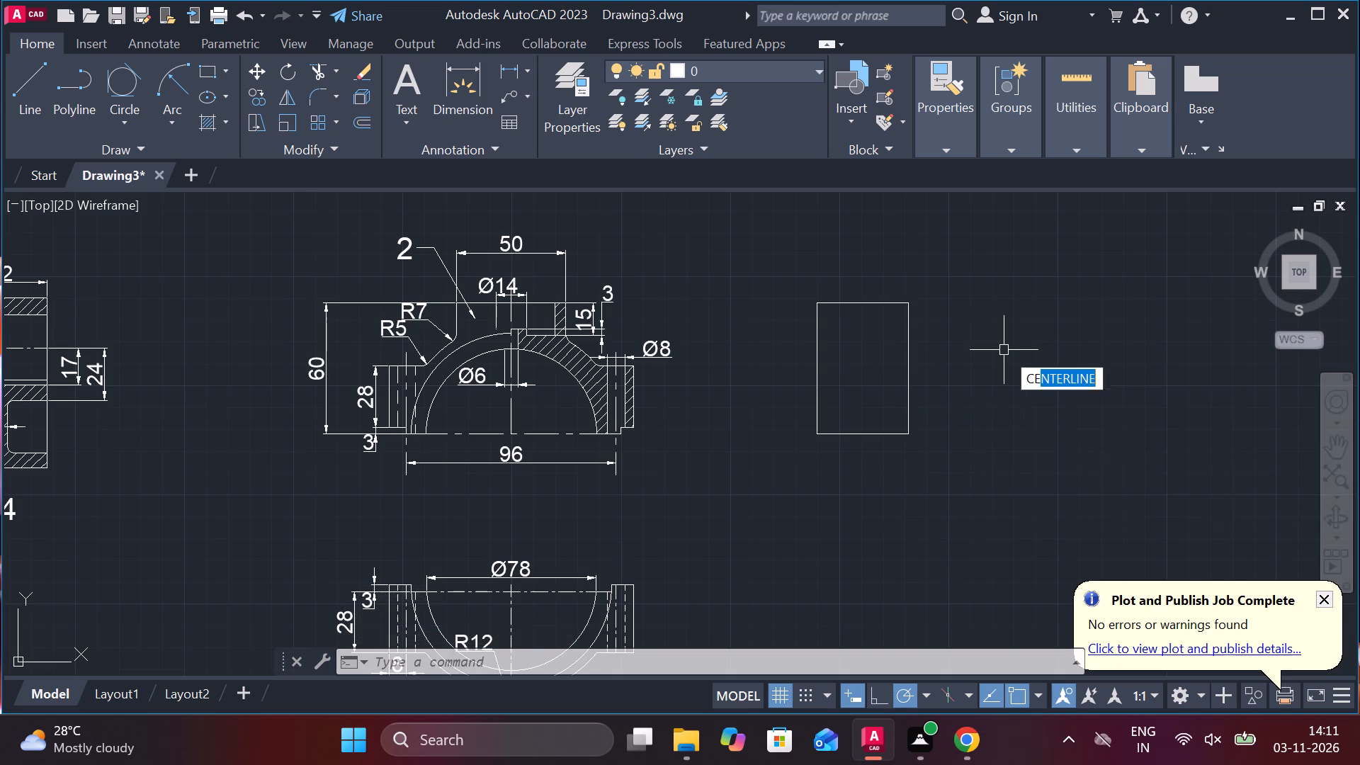
pyautogui.click(819, 385)
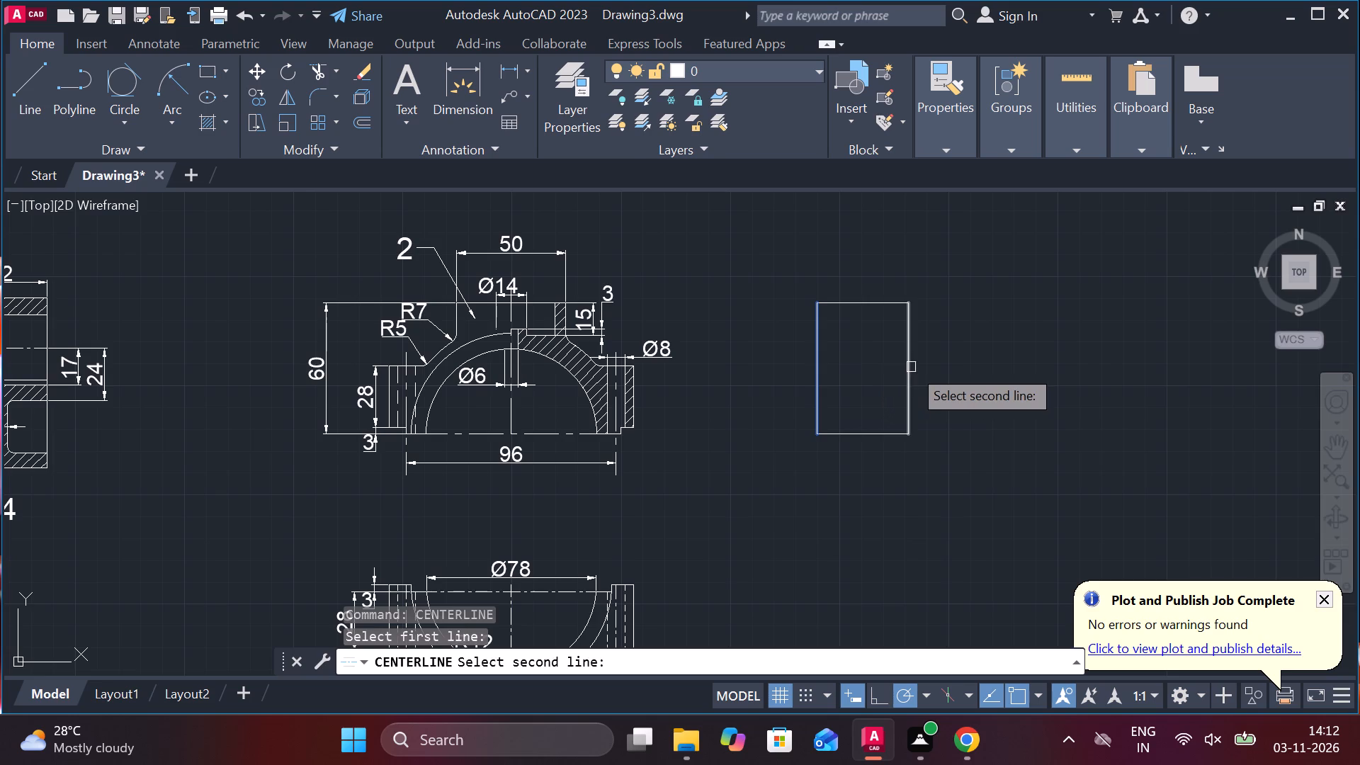
pyautogui.click(911, 367)
pyautogui.scroll(1, 889, 290)
pyautogui.press('Escape')
# Draw a vertical line down from the rectangle's top edge, offset 16 to the right of its centerline, ending partway down.
pyautogui.moveTo(890, 336); pyautogui.dragTo(866, 405, button='middle')
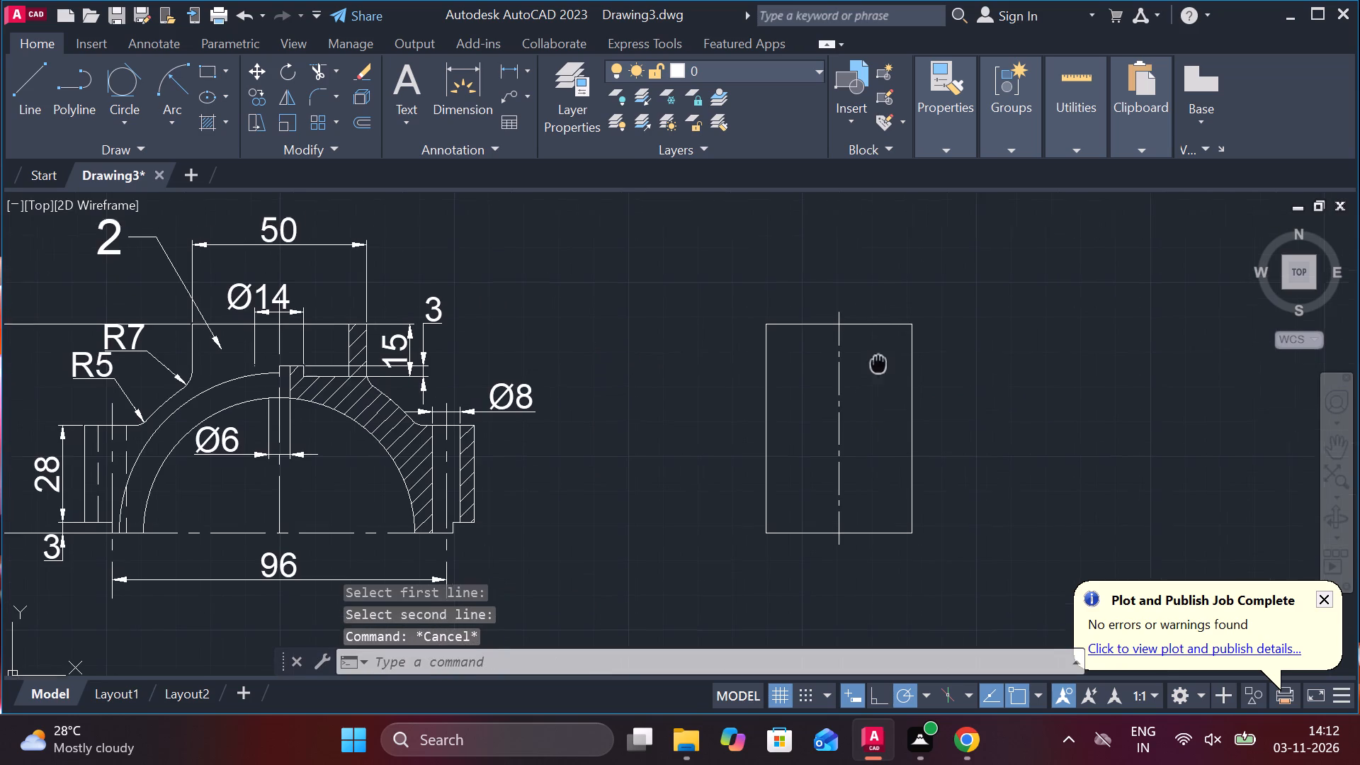
pyautogui.moveTo(866, 405); pyautogui.dragTo(861, 417, button='middle')
pyautogui.press('l')
pyautogui.press('Return')
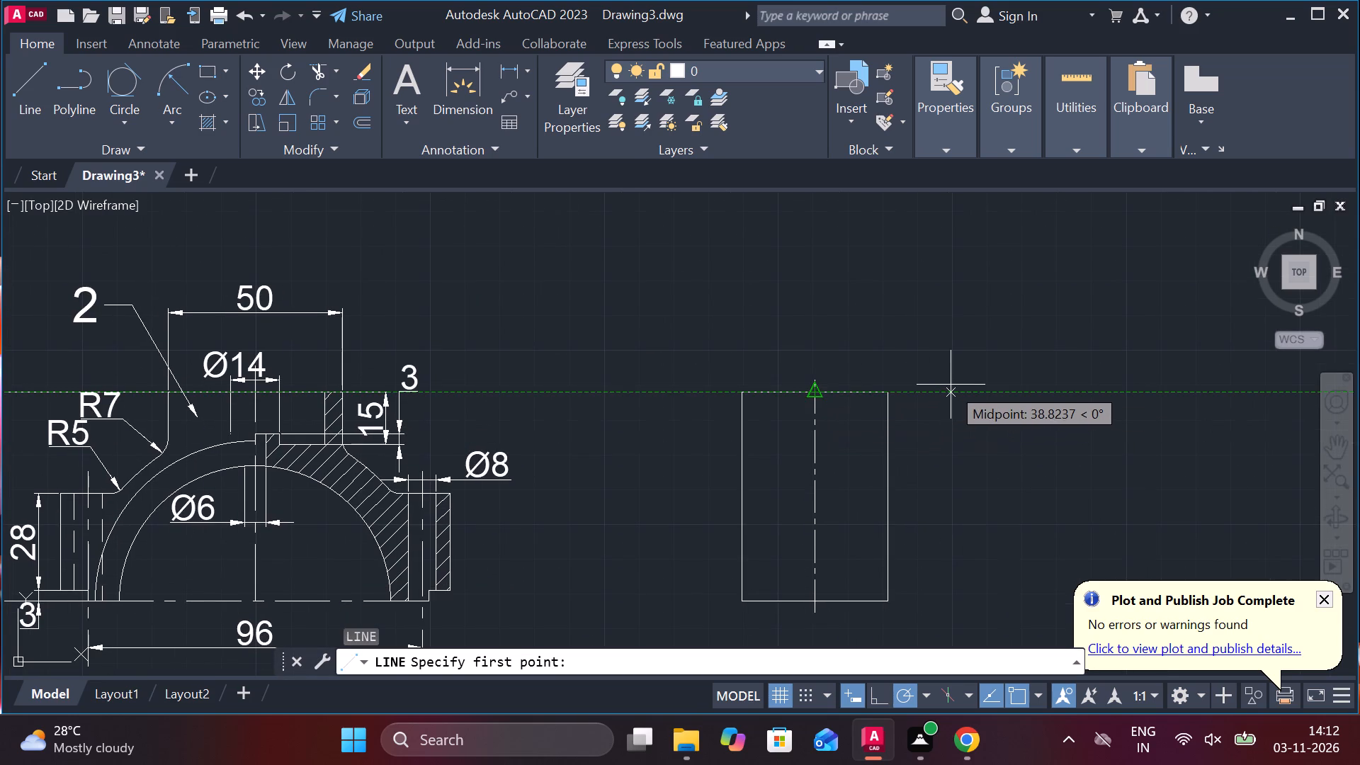
pyautogui.write('16')
pyautogui.press('space')
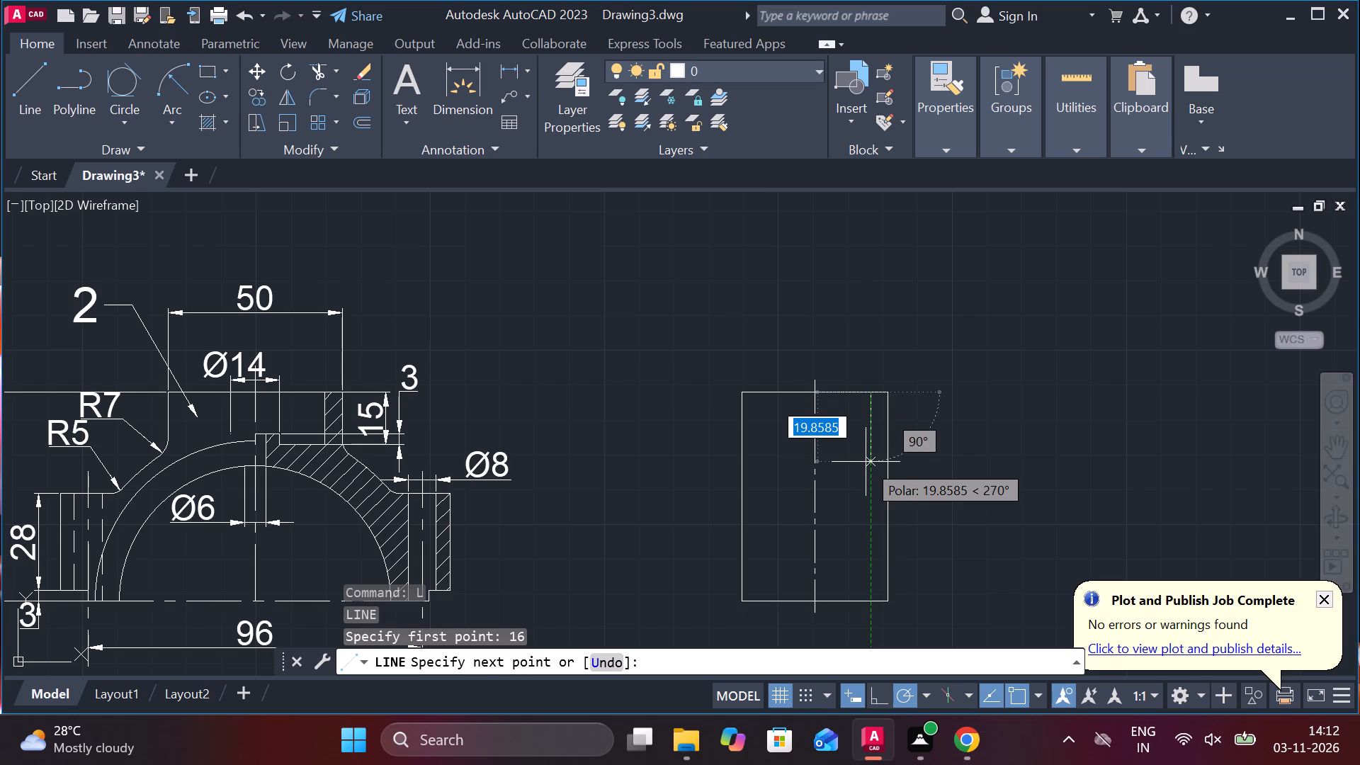
pyautogui.moveTo(589, 470); pyautogui.dragTo(774, 426, button='middle')
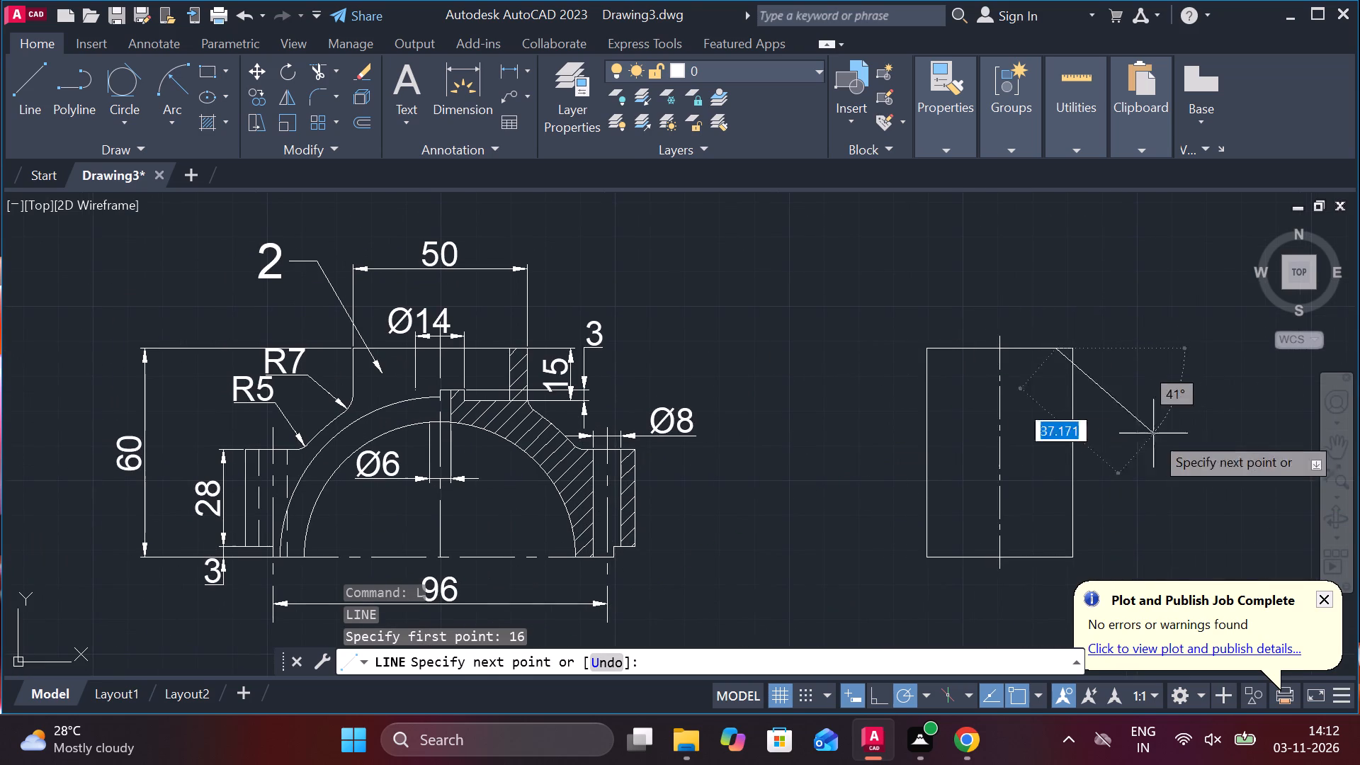
pyautogui.click(1058, 439)
pyautogui.press('Escape')
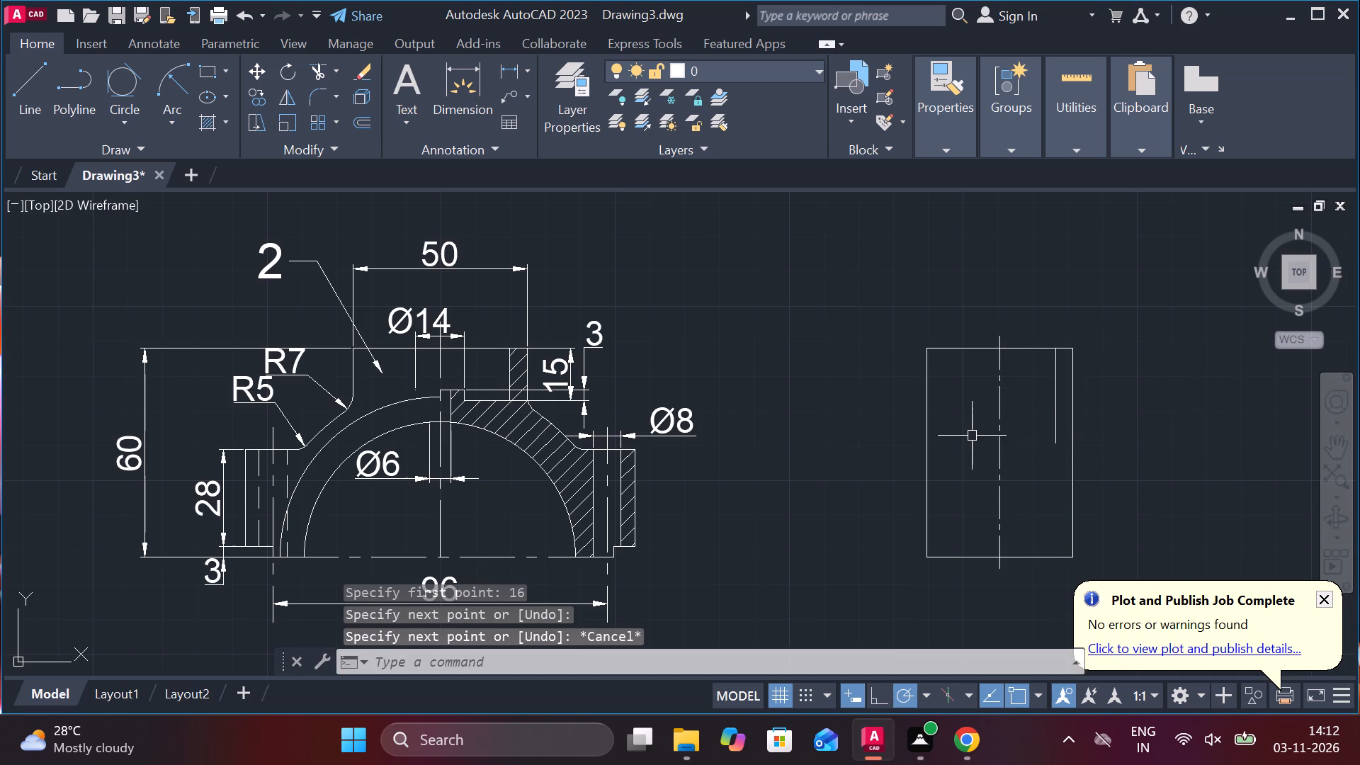
# Draw a horizontal projection line from the top of part 2's inner arc at the centerline across and past the side-view rectangle.
pyautogui.press('l')
pyautogui.press('Return')
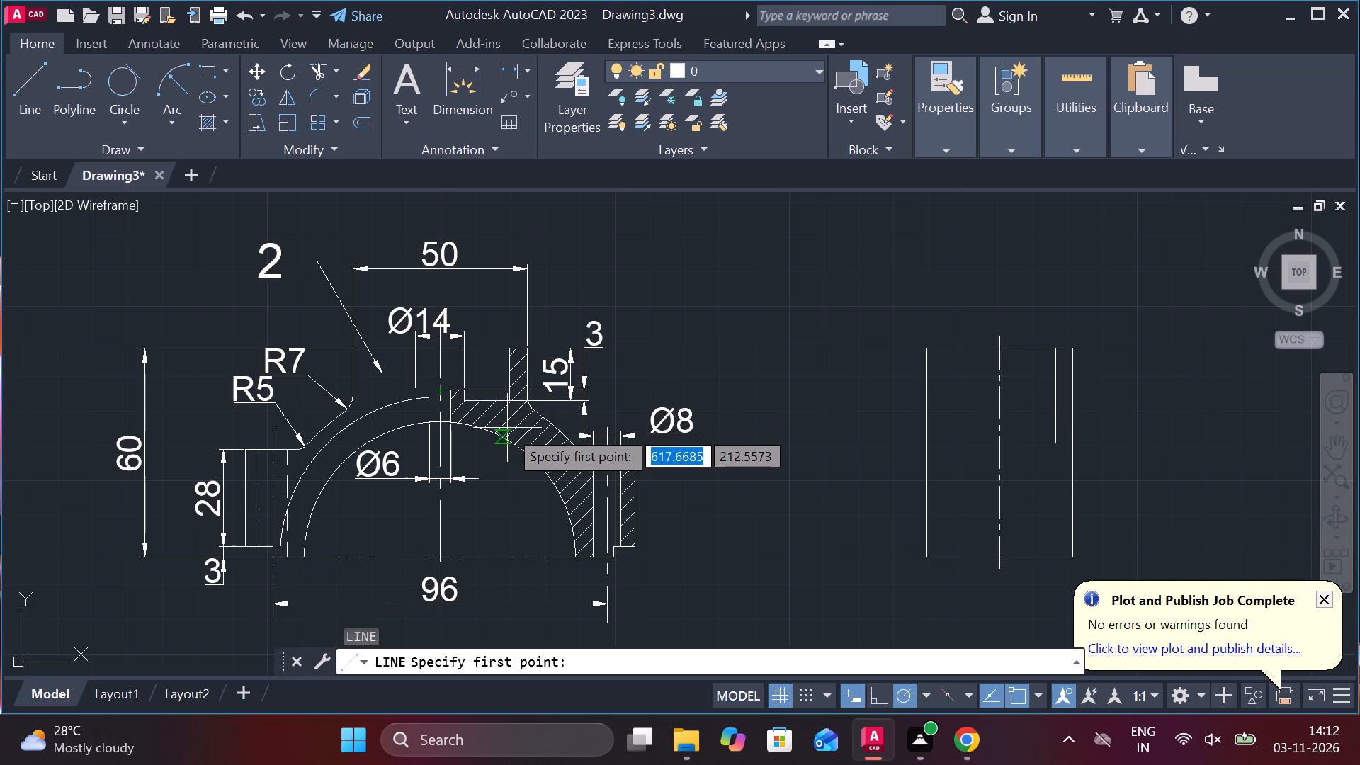
pyautogui.scroll(2, 441, 429)
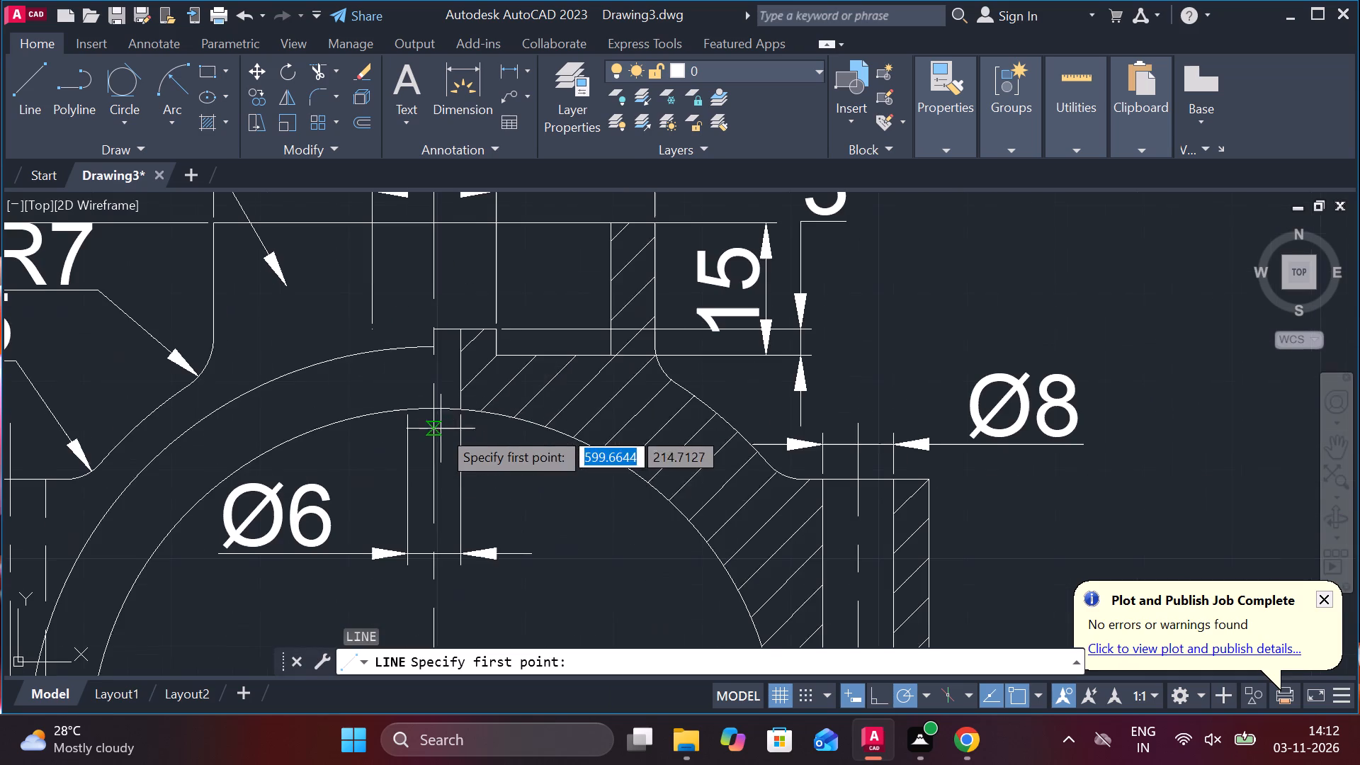
pyautogui.click(434, 403)
pyautogui.scroll(-2, 435, 404)
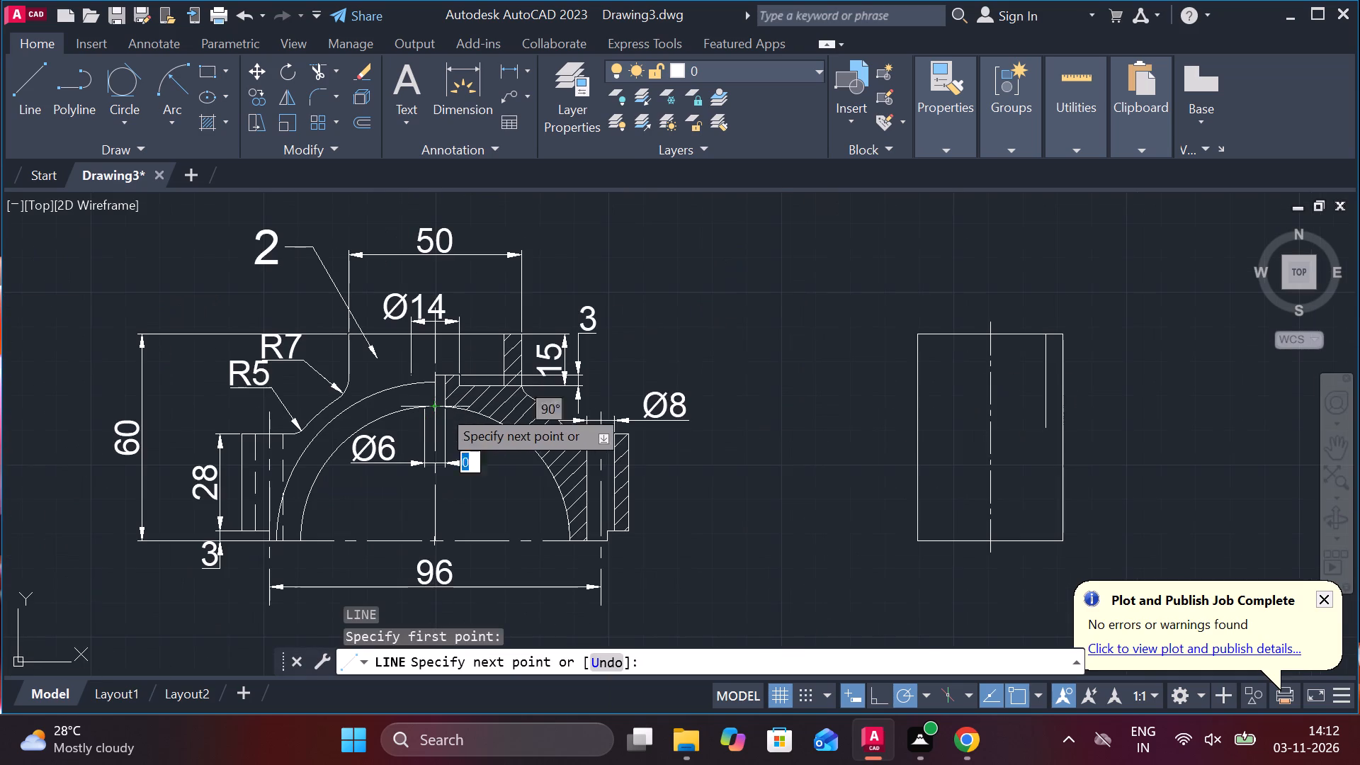
pyautogui.click(1135, 403)
pyautogui.press('Escape')
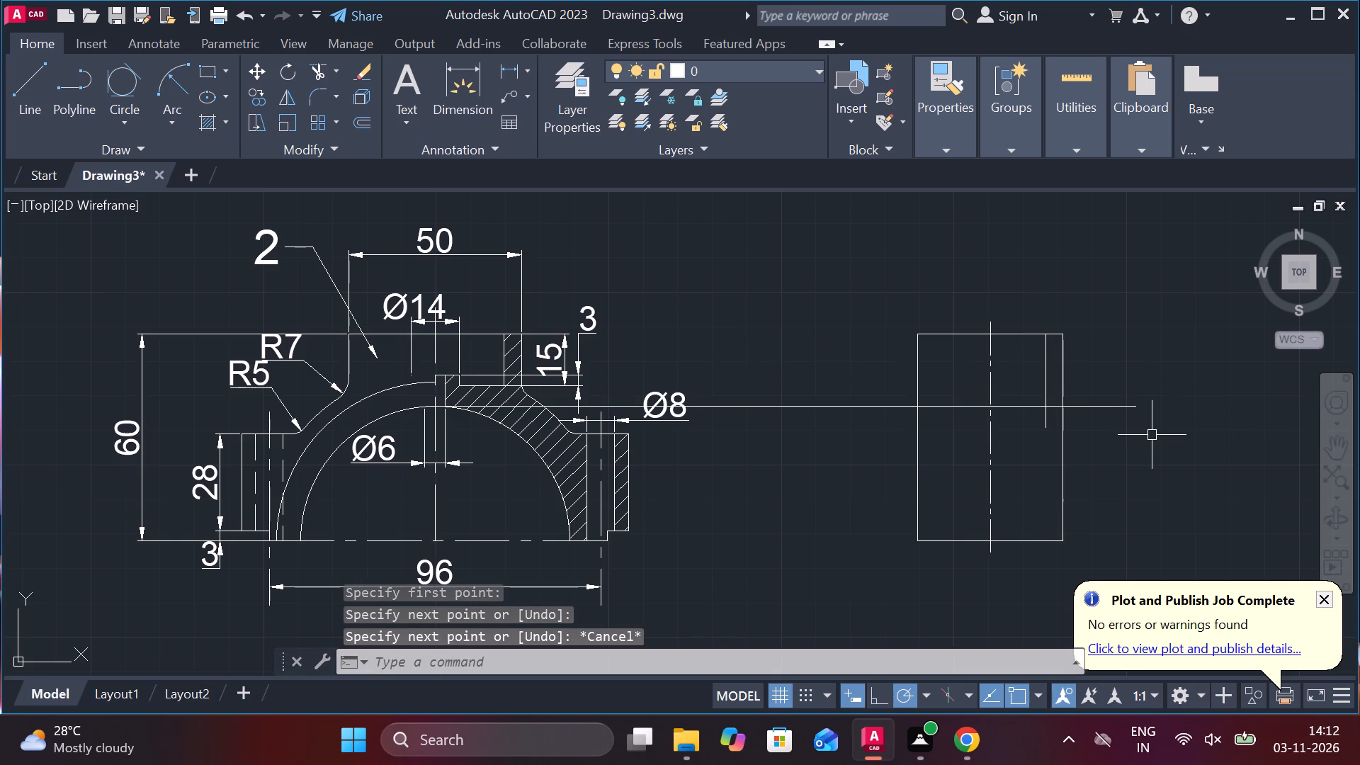
# Trim the projection line inside the rectangle to the stretch from centerline to right edge, and cut the offset vertical line's end below it.
pyautogui.write('YT')
pyautogui.press('Escape')
pyautogui.write('TR')
pyautogui.press('space')
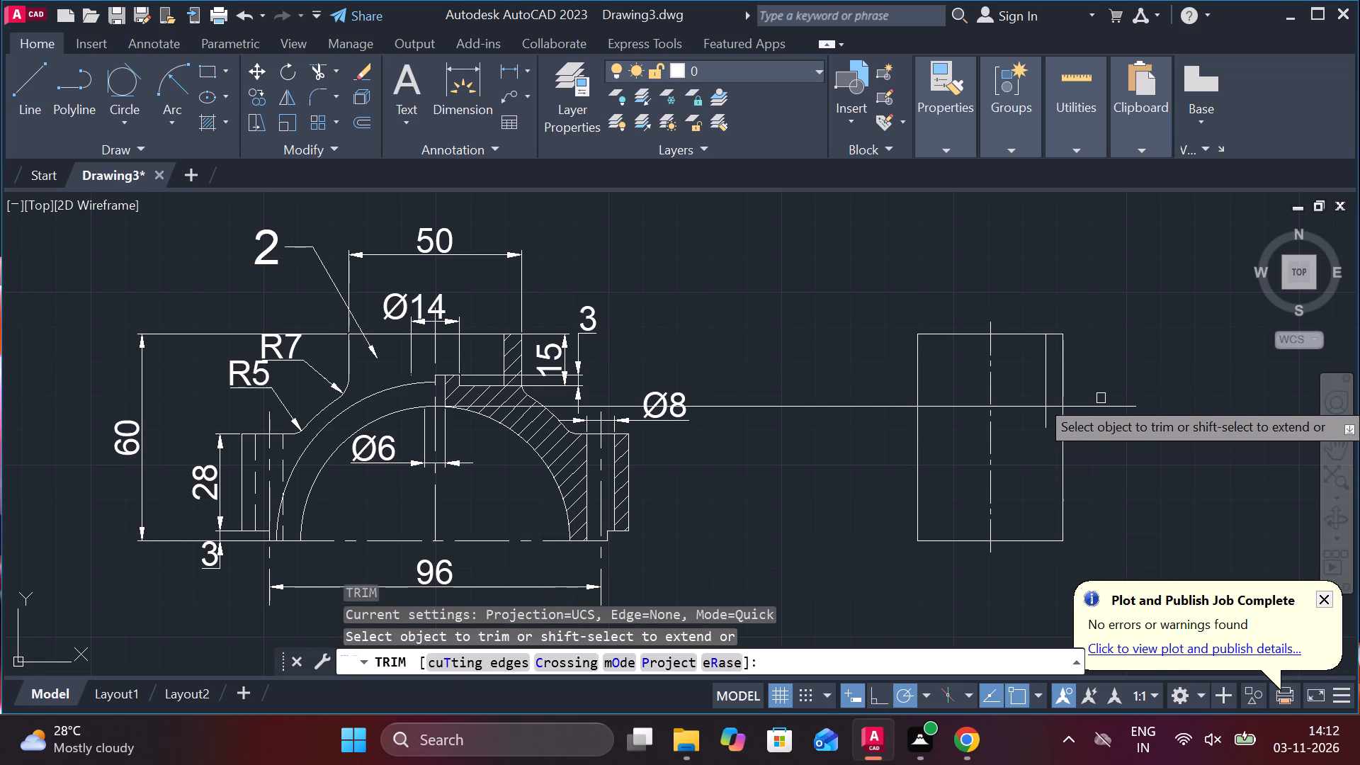
pyautogui.click(1096, 411)
pyautogui.click(1044, 421)
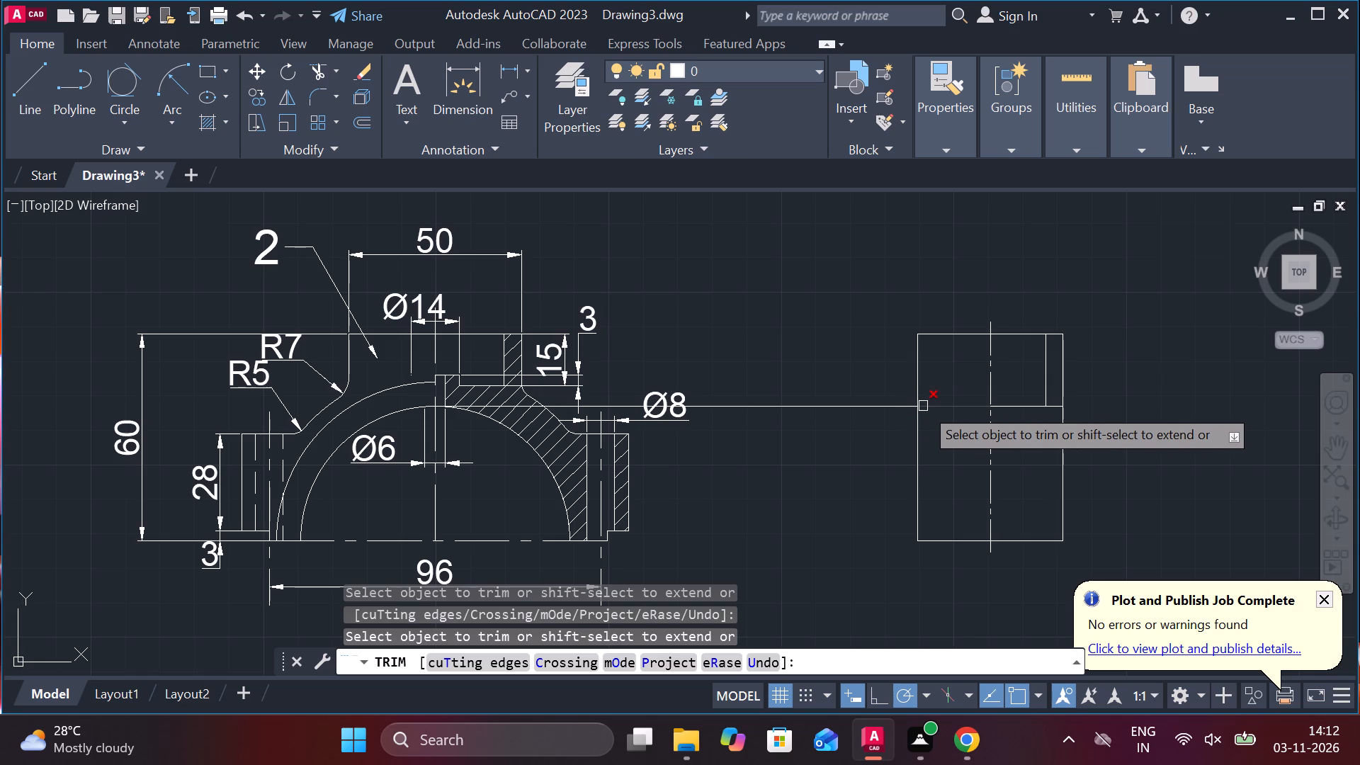
pyautogui.press('Escape')
# Erase the leftover projection line between part 2's sectioned view and the side-view rectangle.
pyautogui.click(820, 409)
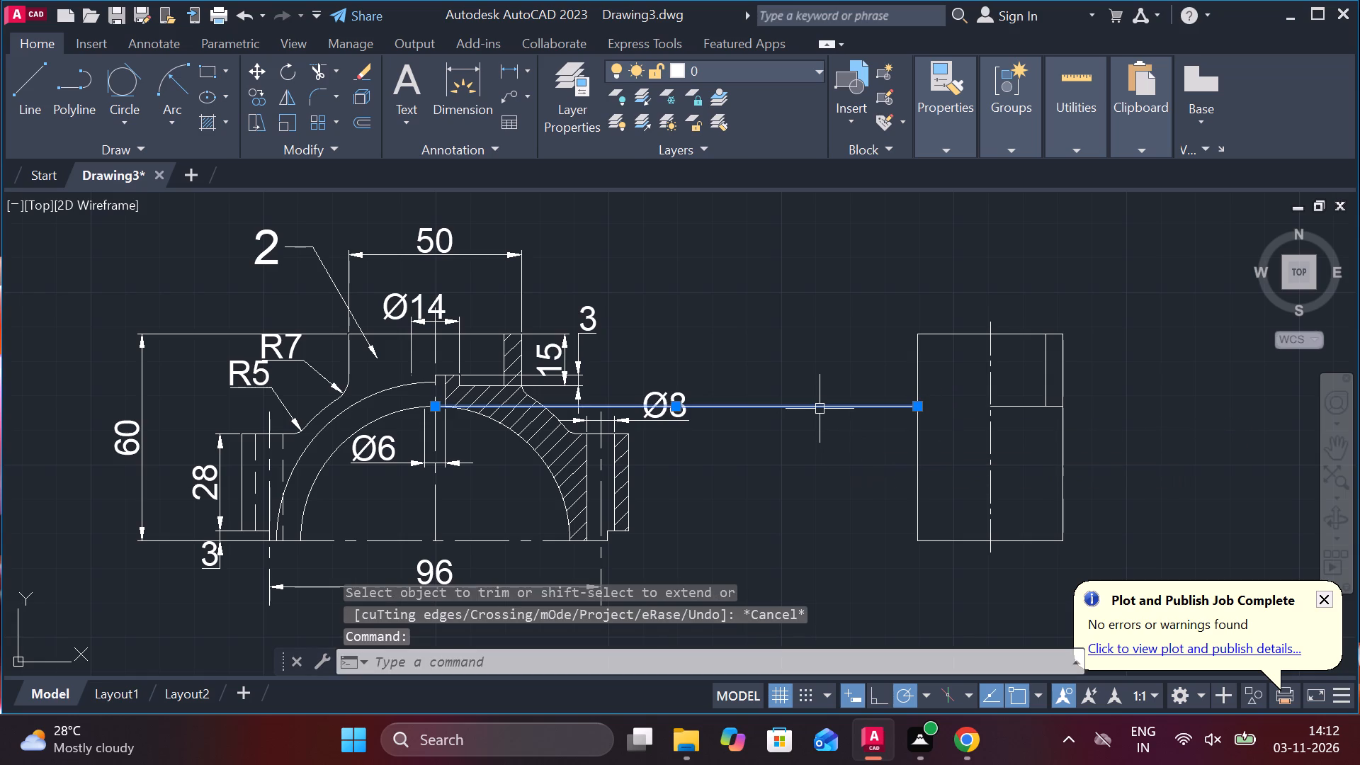
pyautogui.write('E')
pyautogui.press('space')
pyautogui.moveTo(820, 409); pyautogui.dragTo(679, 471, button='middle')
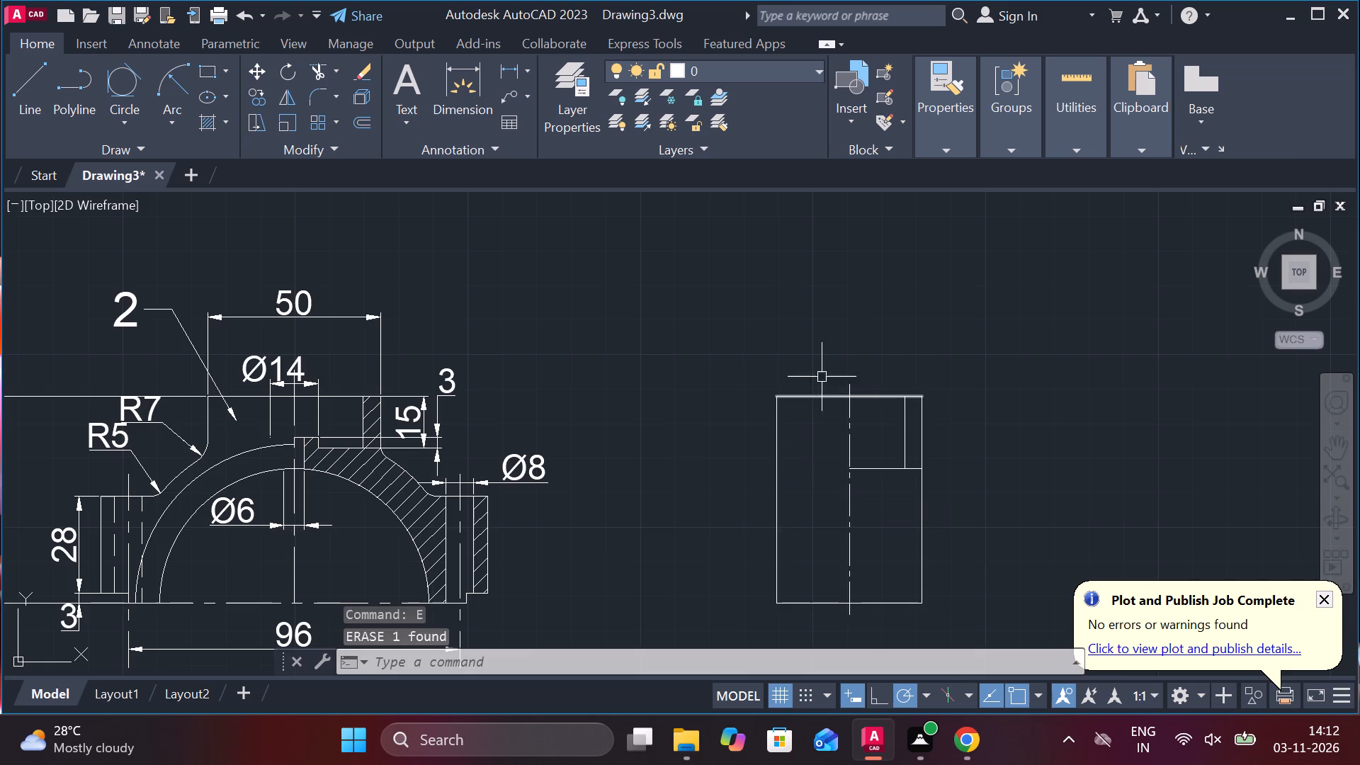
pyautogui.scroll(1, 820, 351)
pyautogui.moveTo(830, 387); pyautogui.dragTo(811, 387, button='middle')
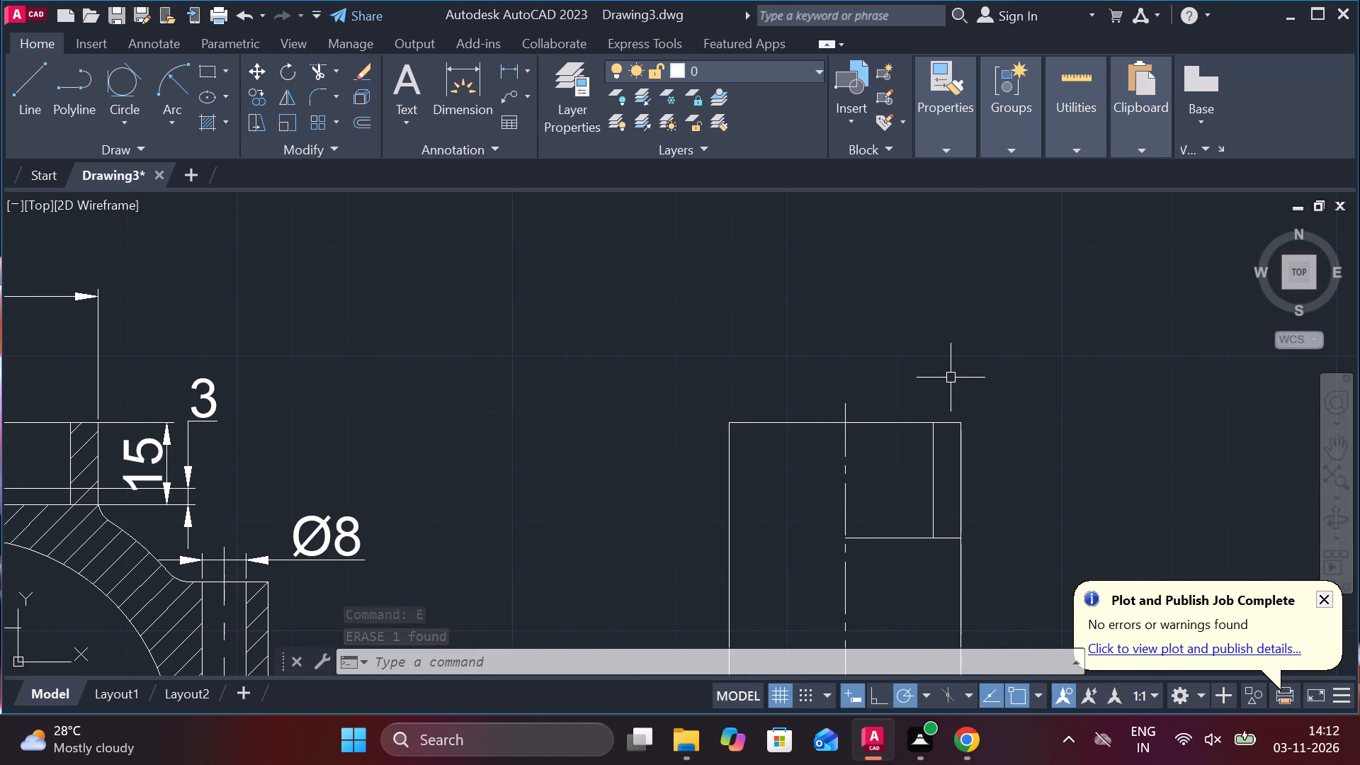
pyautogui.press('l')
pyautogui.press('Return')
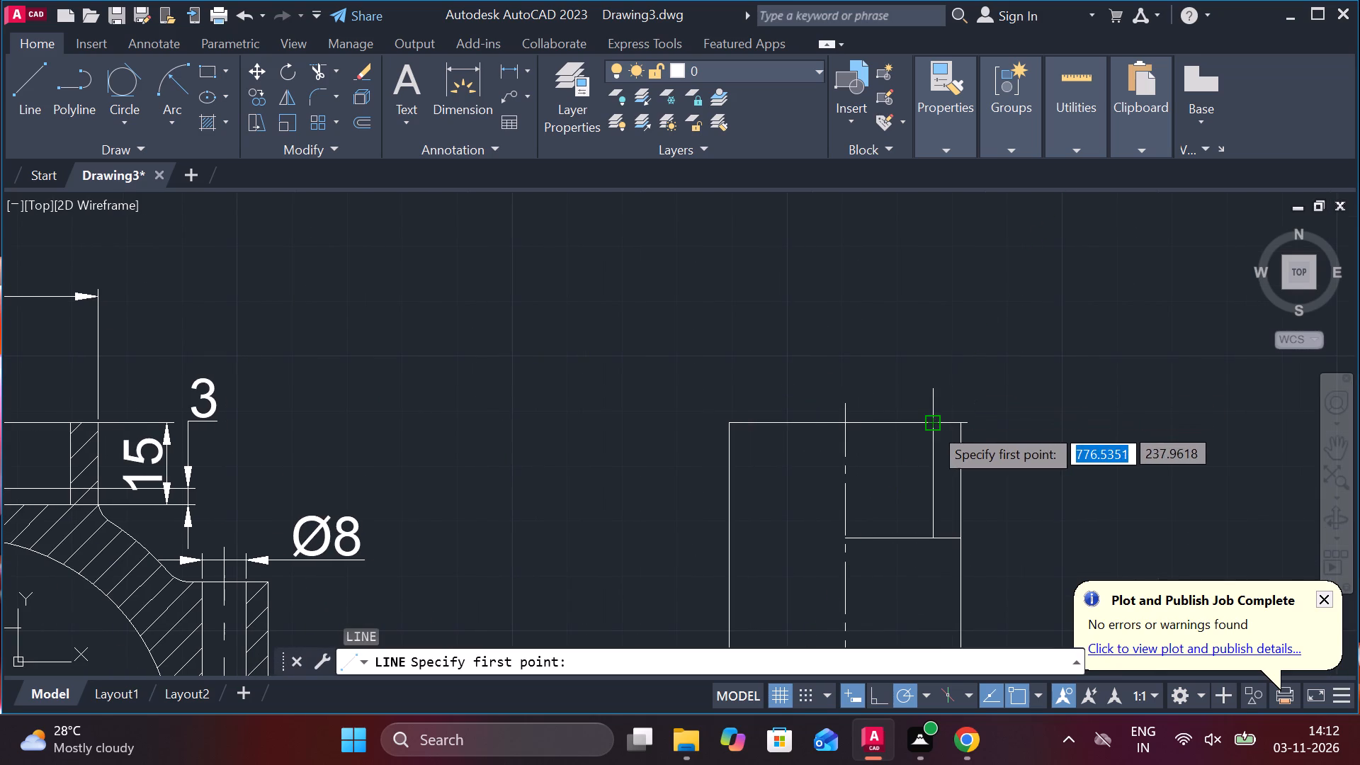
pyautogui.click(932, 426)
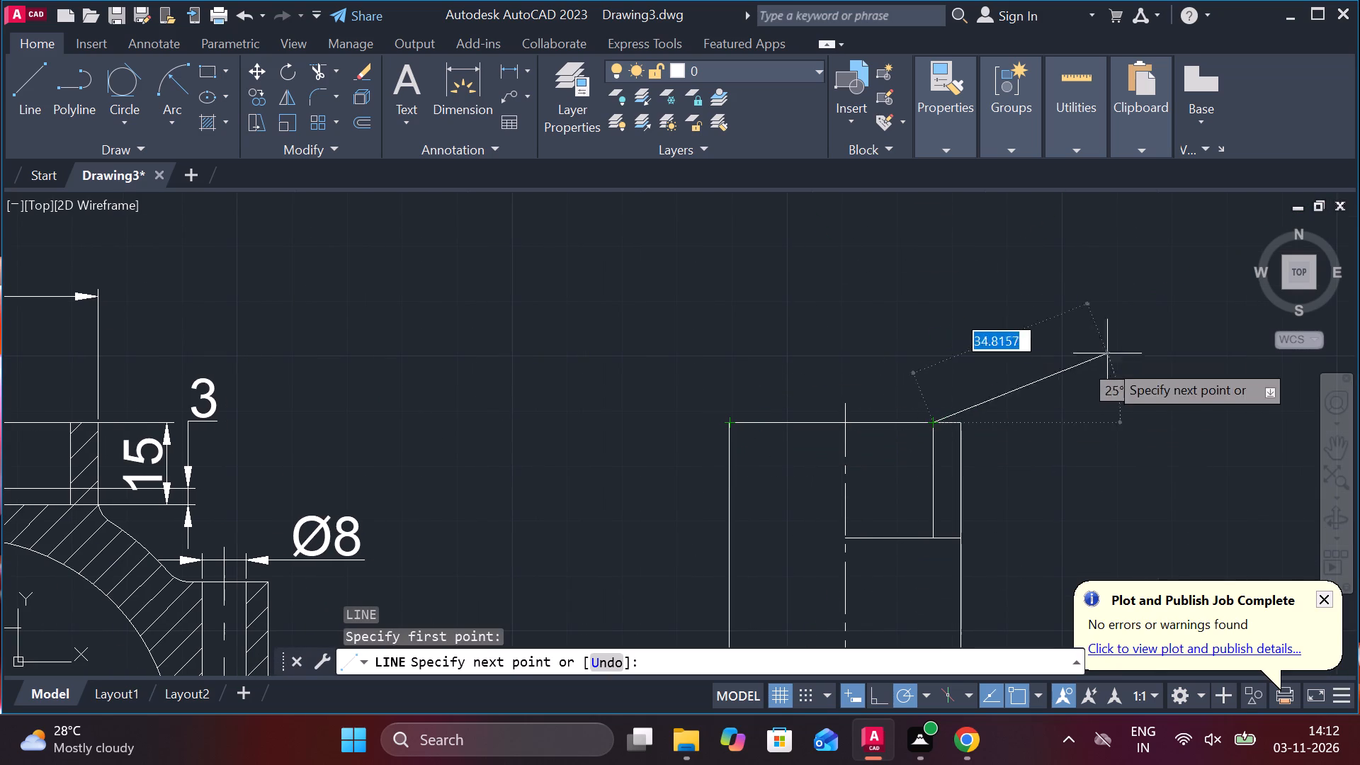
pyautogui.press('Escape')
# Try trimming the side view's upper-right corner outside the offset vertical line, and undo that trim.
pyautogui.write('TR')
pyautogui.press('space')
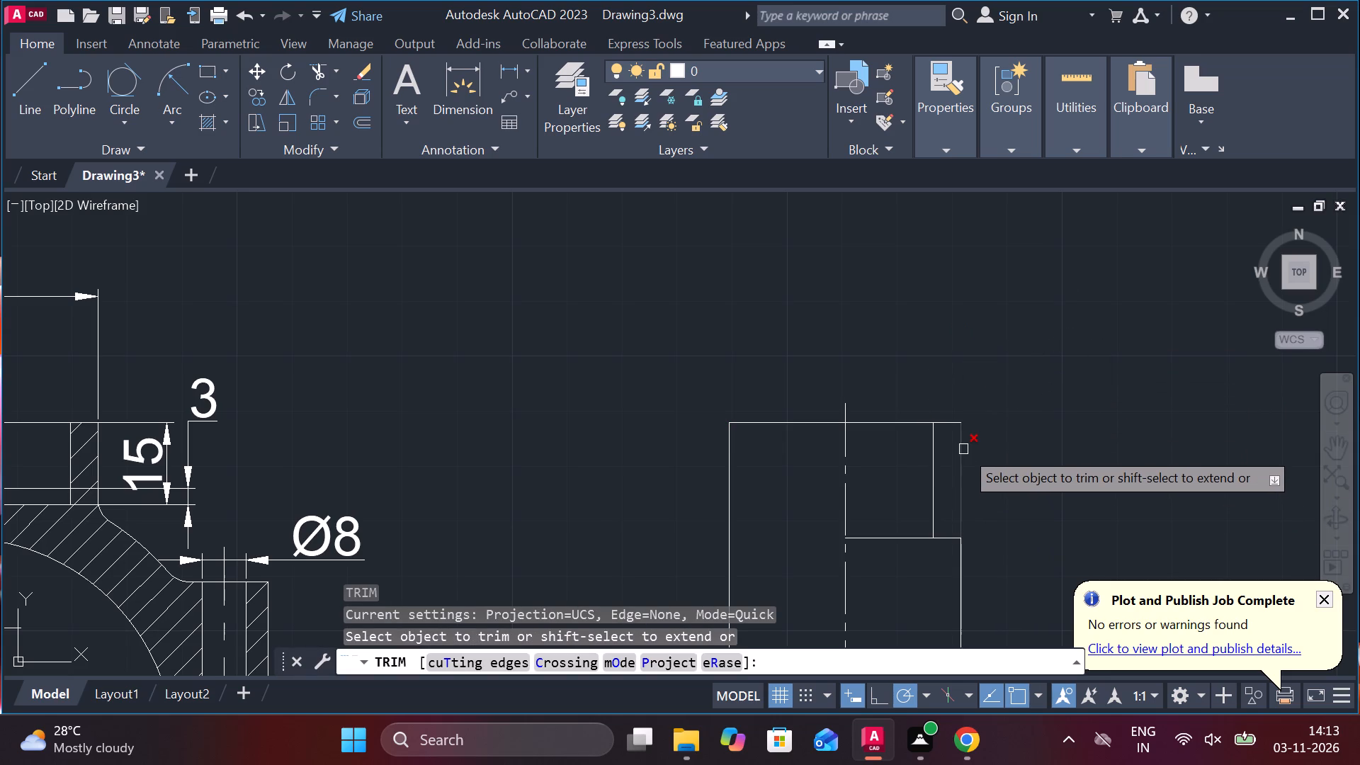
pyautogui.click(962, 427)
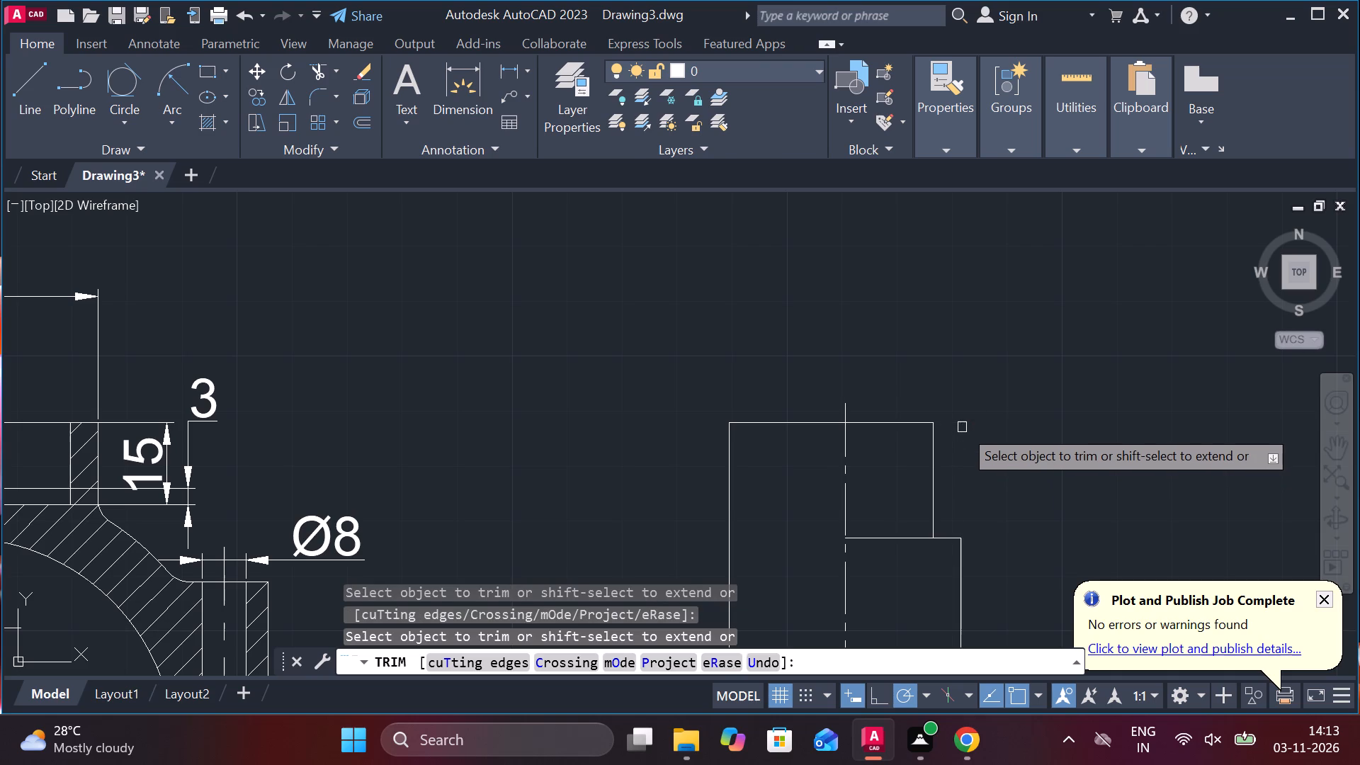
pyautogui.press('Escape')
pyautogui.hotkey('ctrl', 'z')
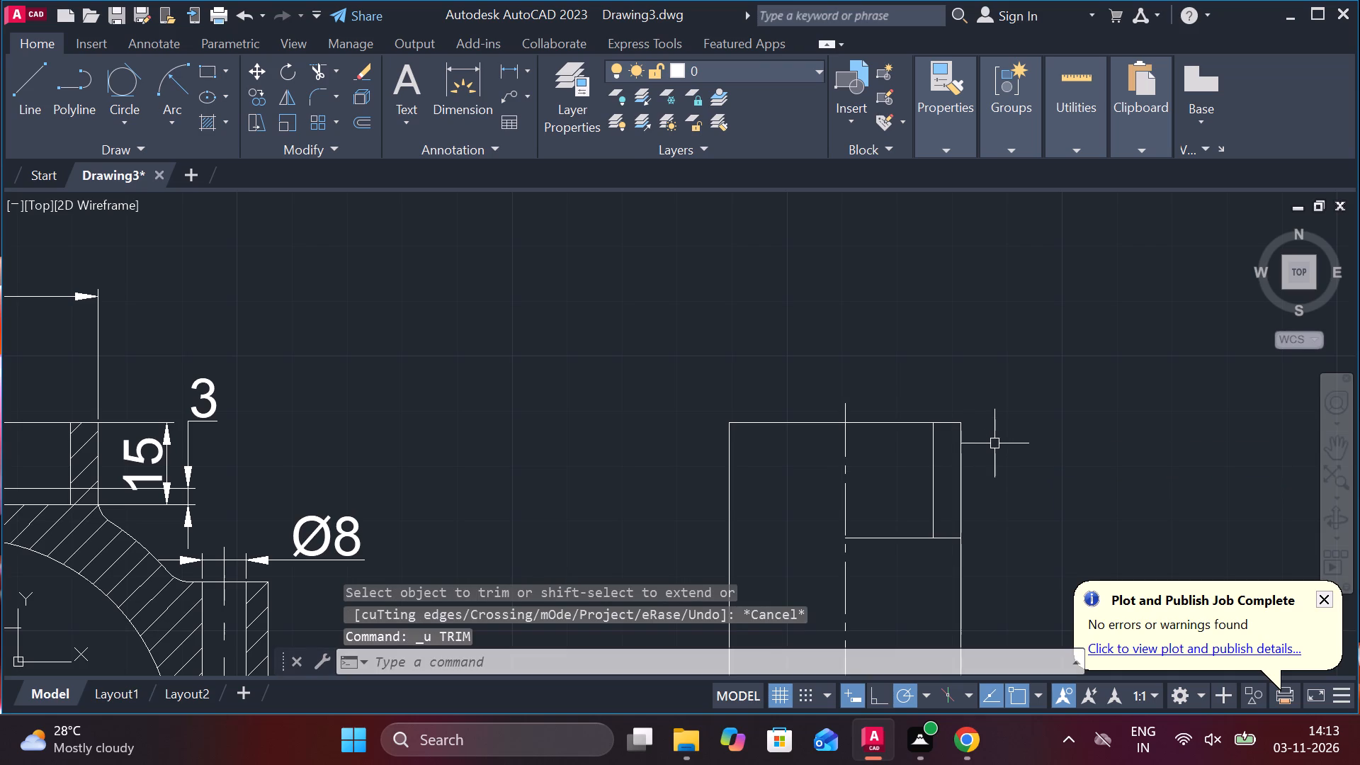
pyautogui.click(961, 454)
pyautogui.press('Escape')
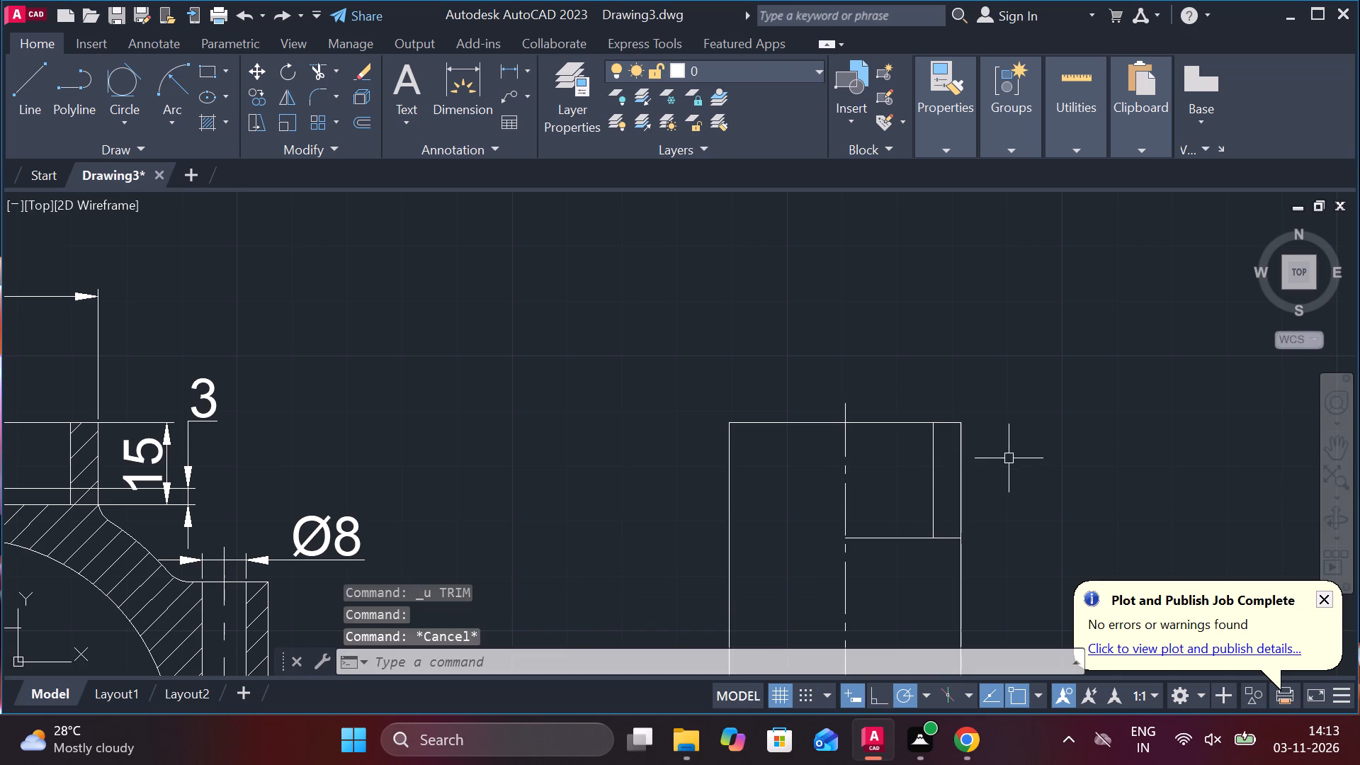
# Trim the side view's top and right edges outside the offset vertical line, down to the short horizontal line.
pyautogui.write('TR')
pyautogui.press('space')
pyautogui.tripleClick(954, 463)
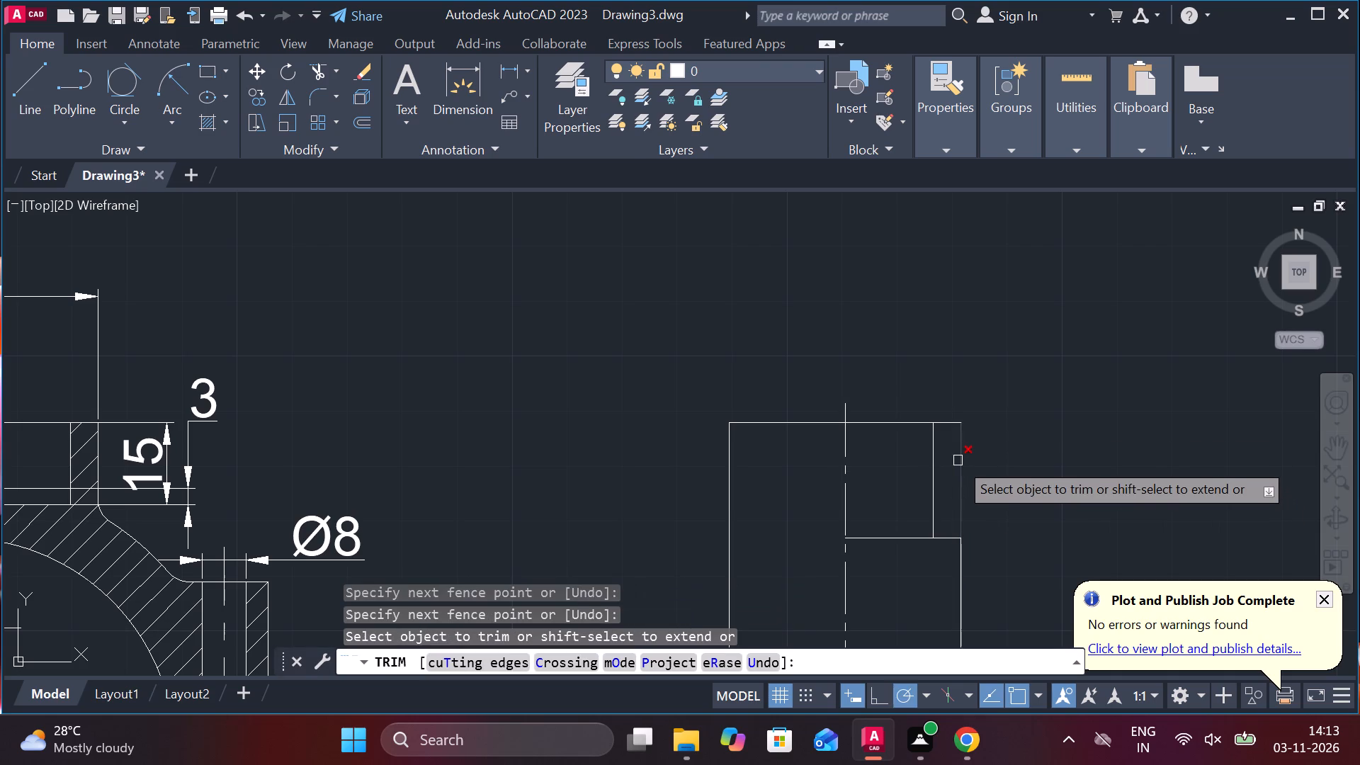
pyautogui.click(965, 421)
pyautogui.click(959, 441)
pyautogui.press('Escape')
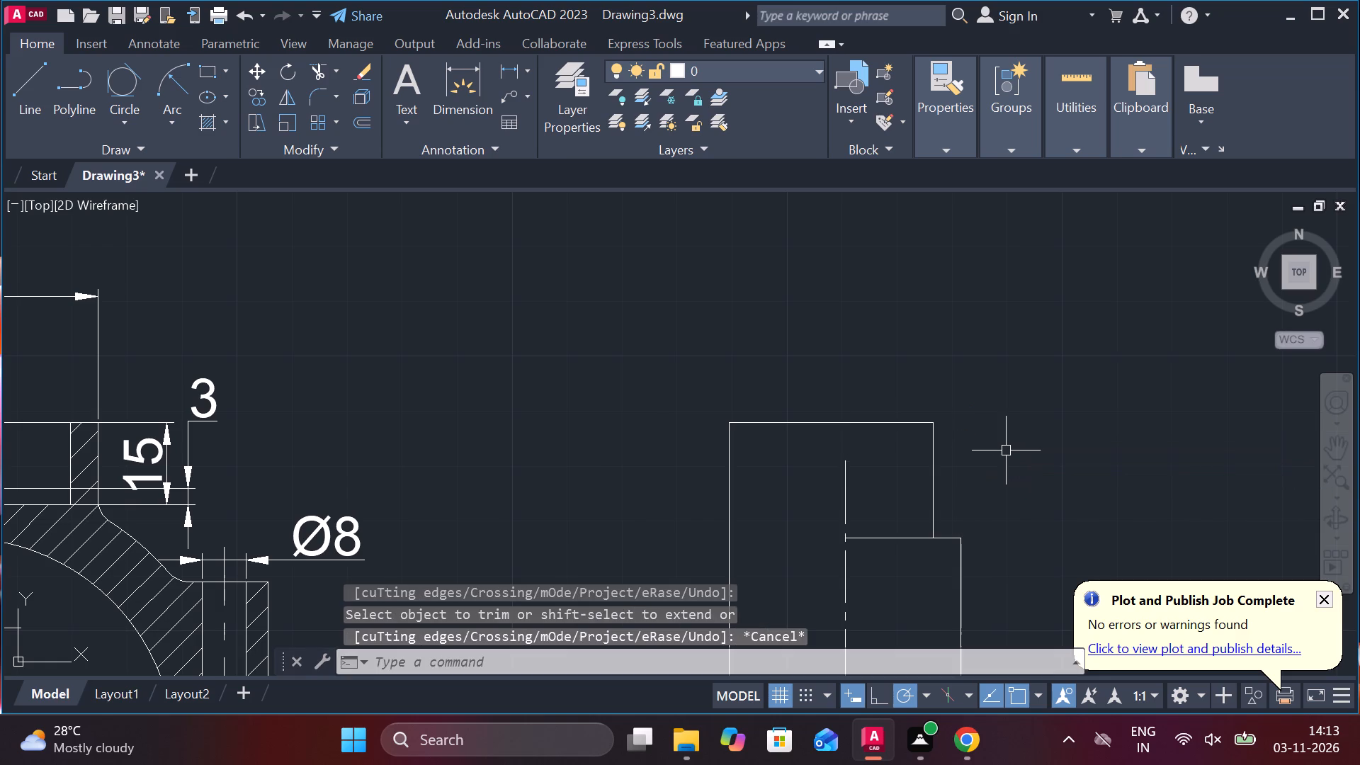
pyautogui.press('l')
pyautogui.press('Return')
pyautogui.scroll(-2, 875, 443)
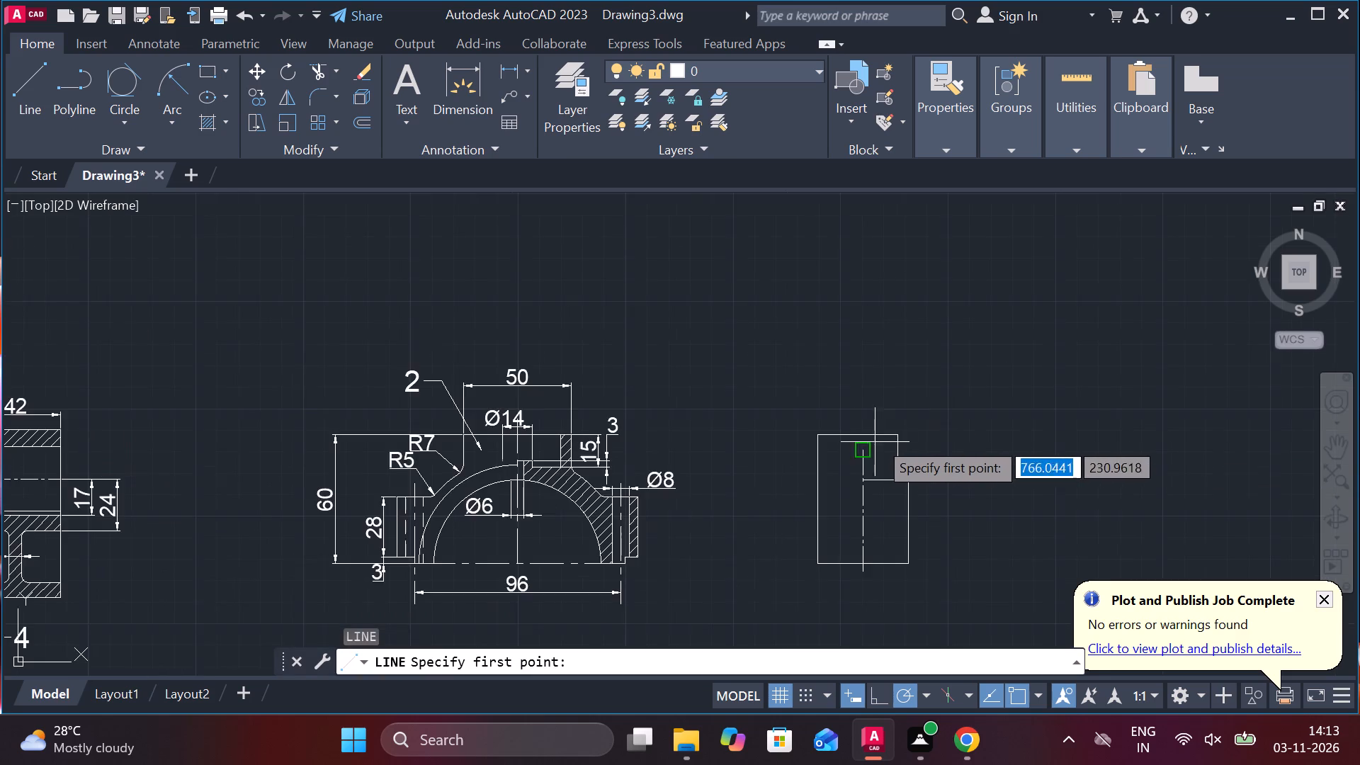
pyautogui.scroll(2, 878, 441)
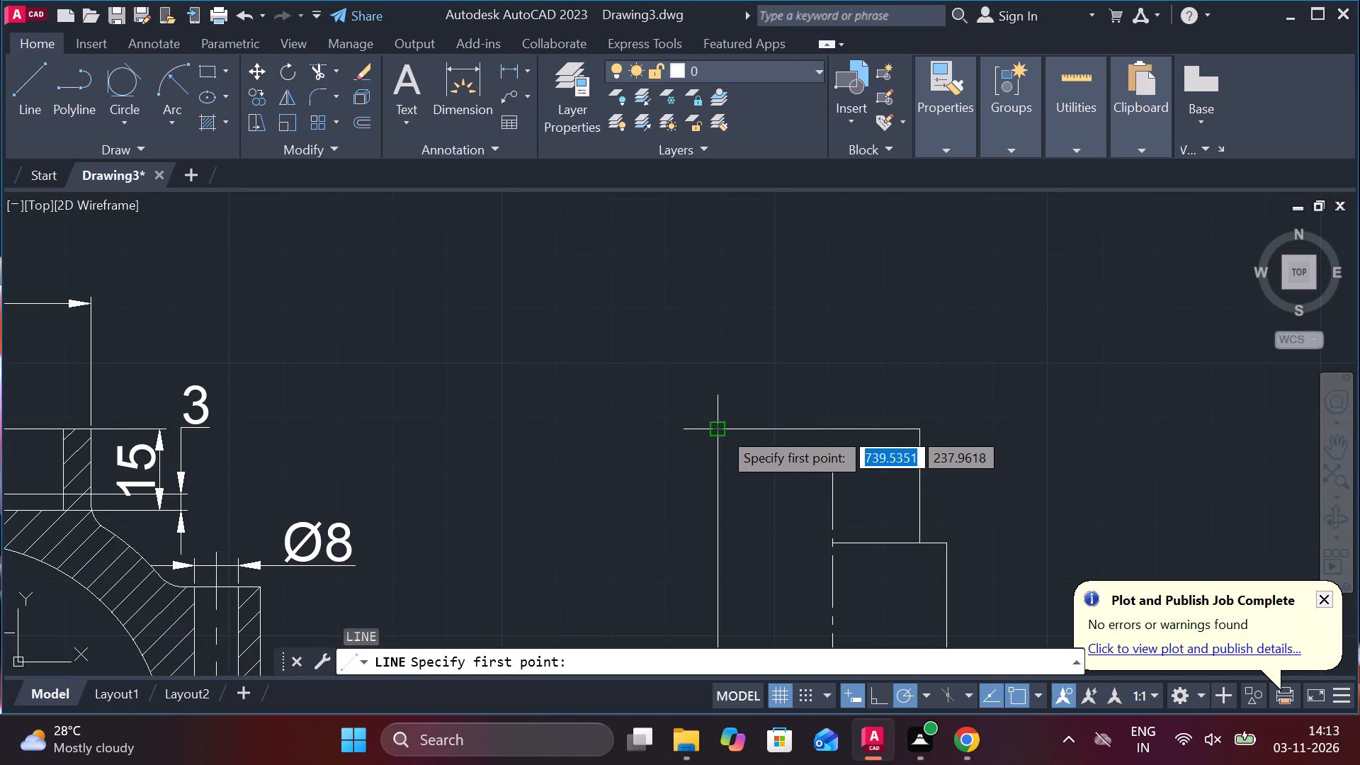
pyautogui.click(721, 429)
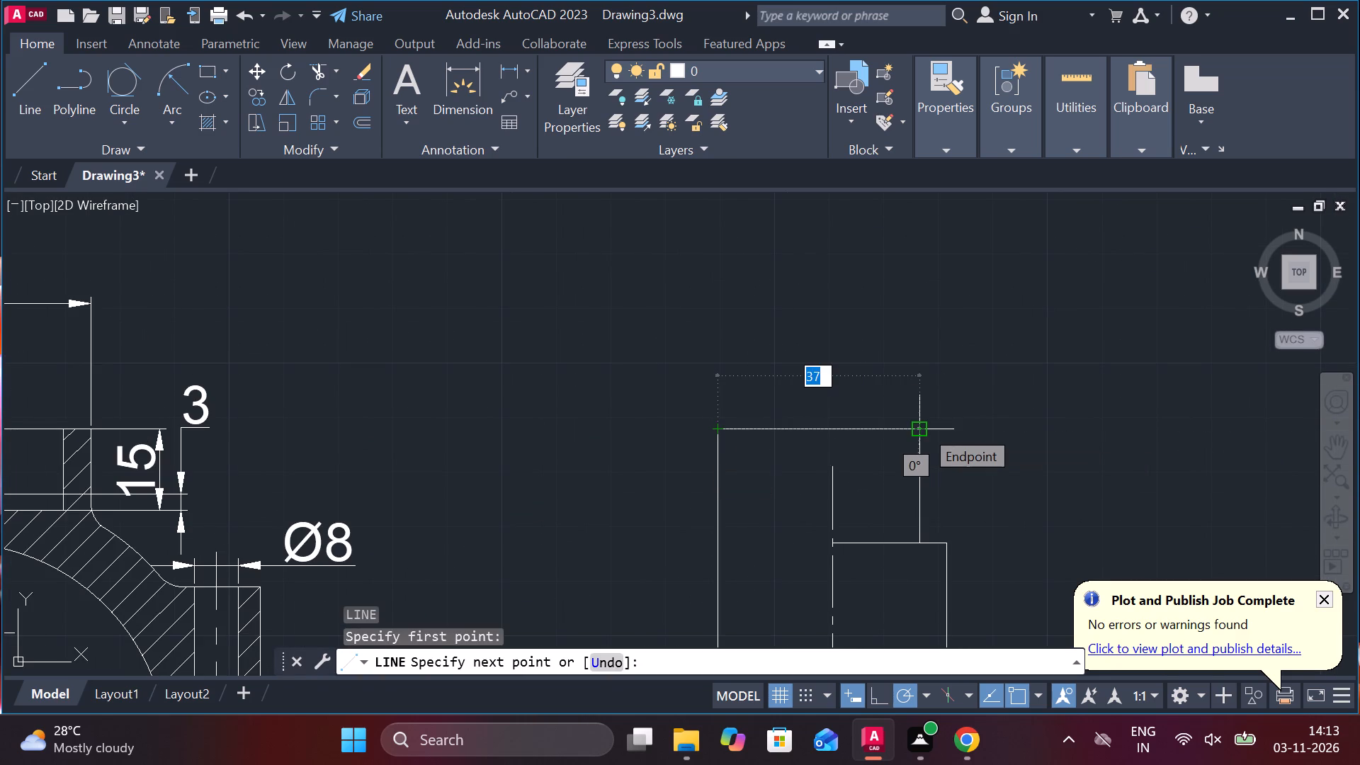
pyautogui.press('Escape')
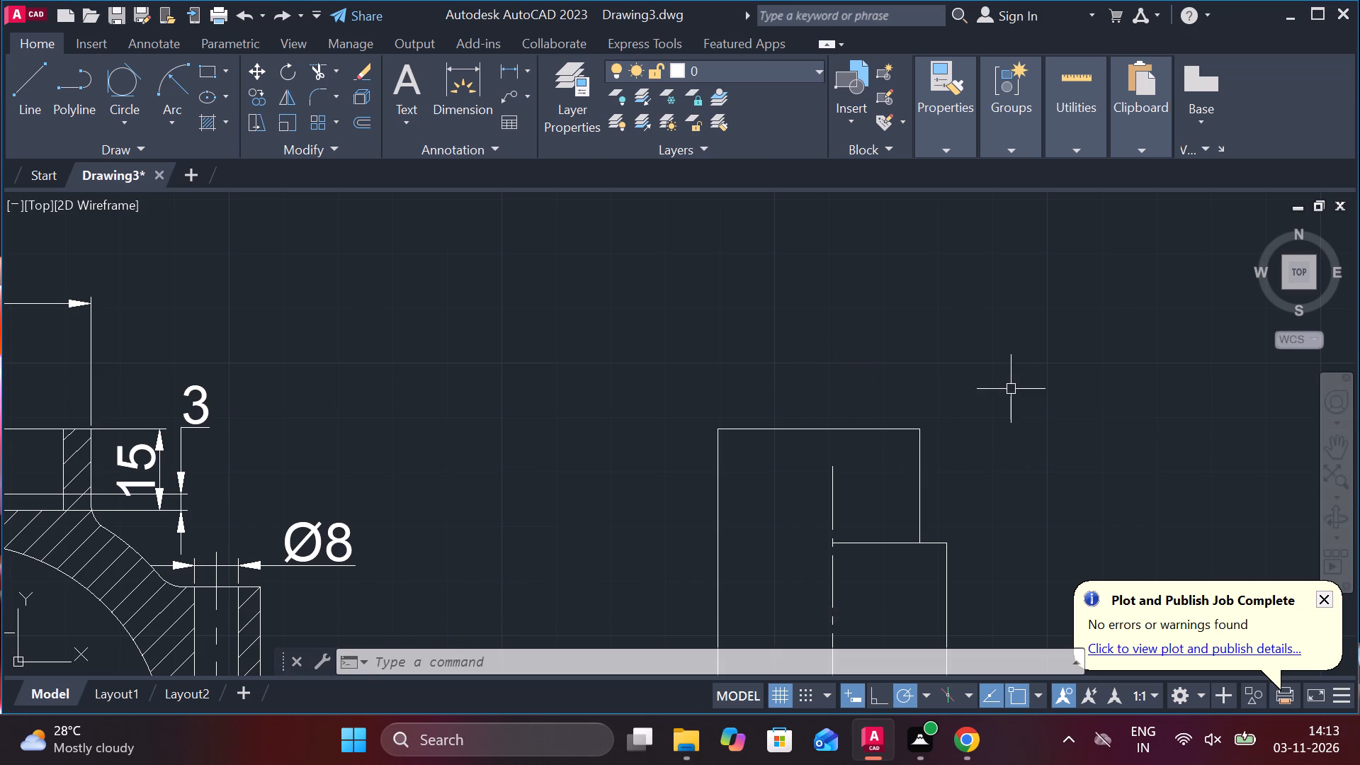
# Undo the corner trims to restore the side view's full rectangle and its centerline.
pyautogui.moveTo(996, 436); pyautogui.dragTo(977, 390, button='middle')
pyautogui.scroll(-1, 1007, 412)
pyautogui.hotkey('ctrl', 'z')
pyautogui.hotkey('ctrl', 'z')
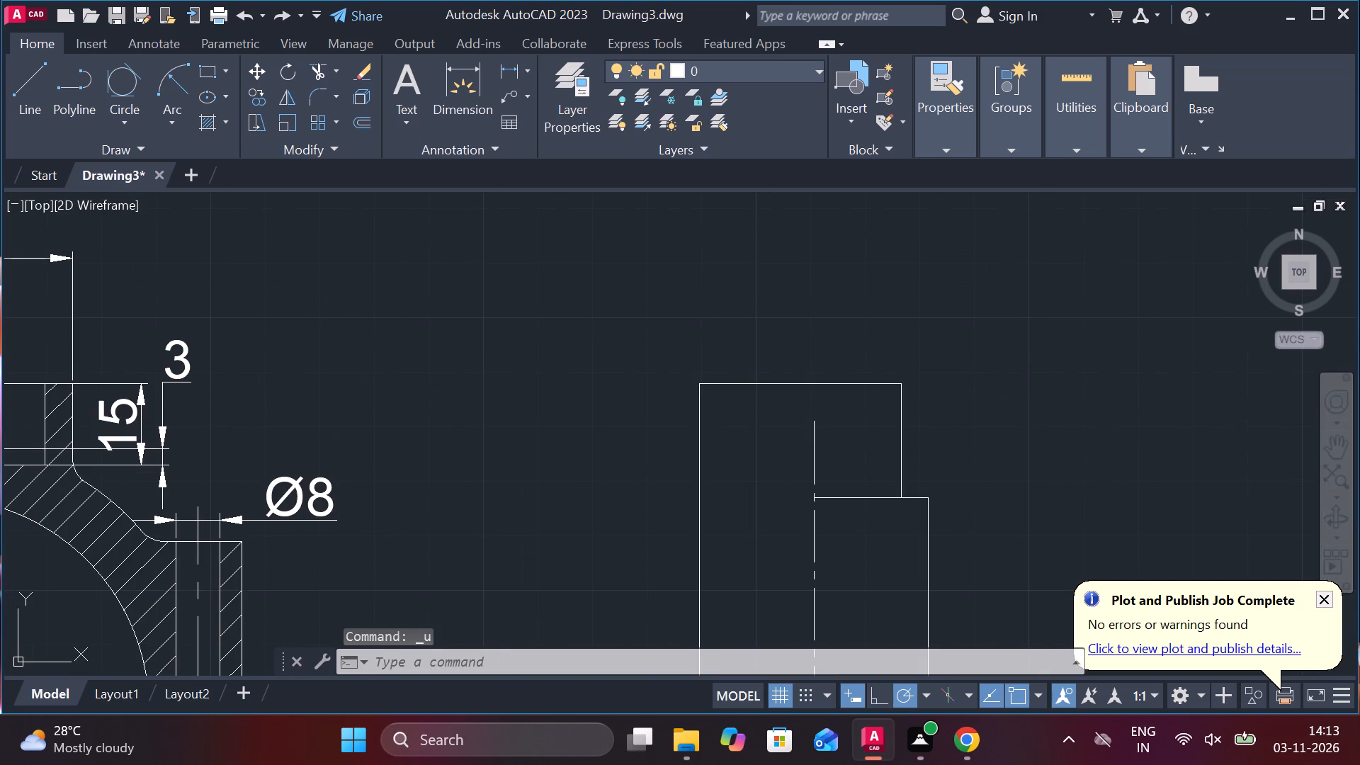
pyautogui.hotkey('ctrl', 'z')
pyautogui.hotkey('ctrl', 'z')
# Erase the short vertical line between the side view's centerline and right edge.
pyautogui.moveTo(1014, 401); pyautogui.dragTo(969, 325, button='middle')
pyautogui.click(889, 404)
pyautogui.write('E')
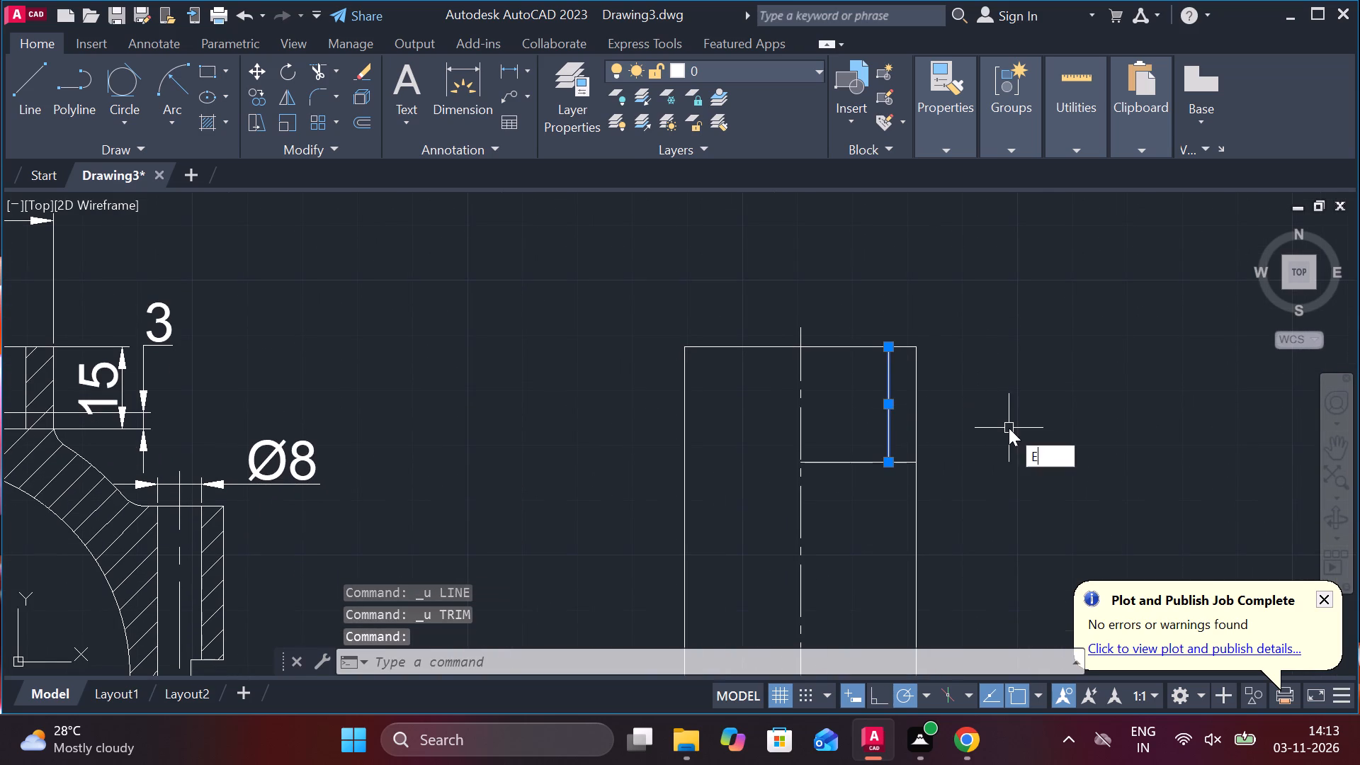
pyautogui.press('space')
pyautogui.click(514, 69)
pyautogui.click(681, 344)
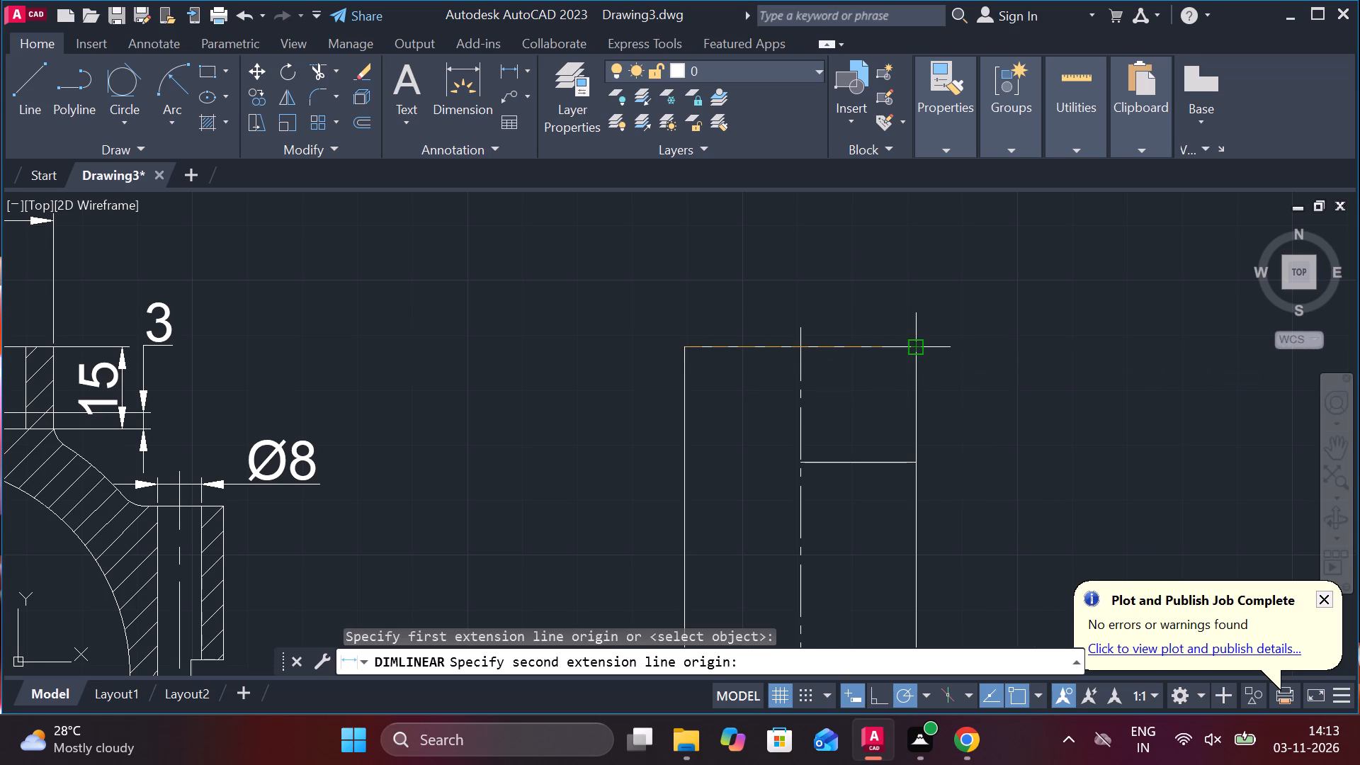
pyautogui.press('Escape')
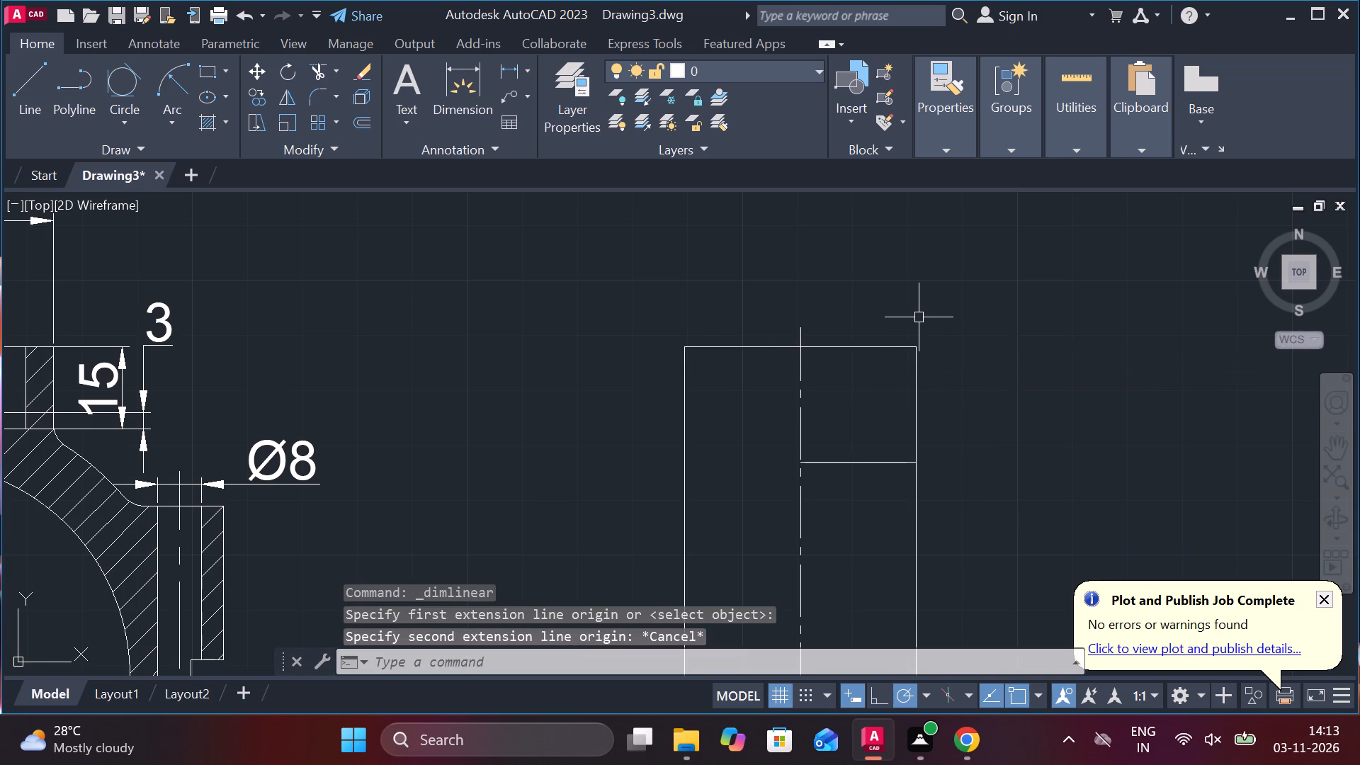
# Draw a vertical line from the side view's top edge, offset 16 right of the centerline, down to the short horizontal line.
pyautogui.press('l')
pyautogui.press('Return')
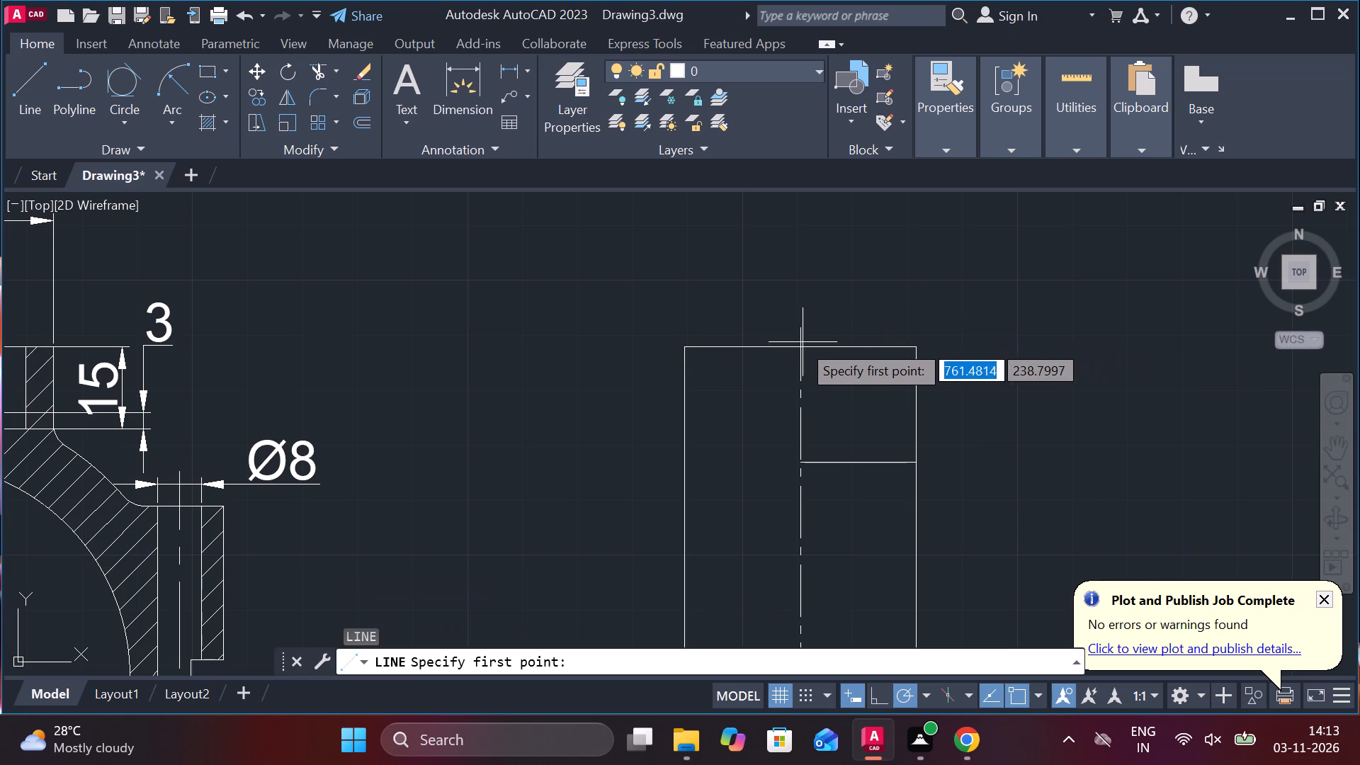
pyautogui.write('16')
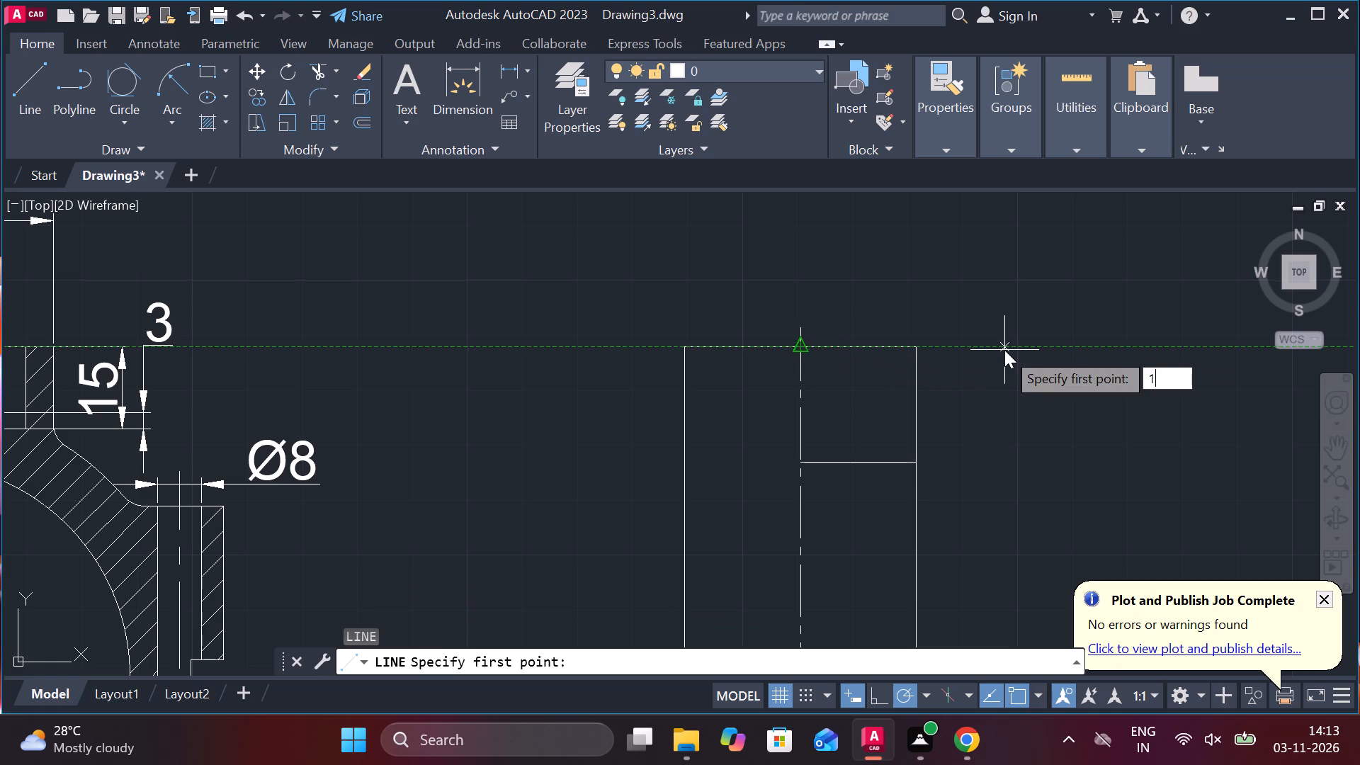
pyautogui.press('space')
pyautogui.scroll(1, 902, 464)
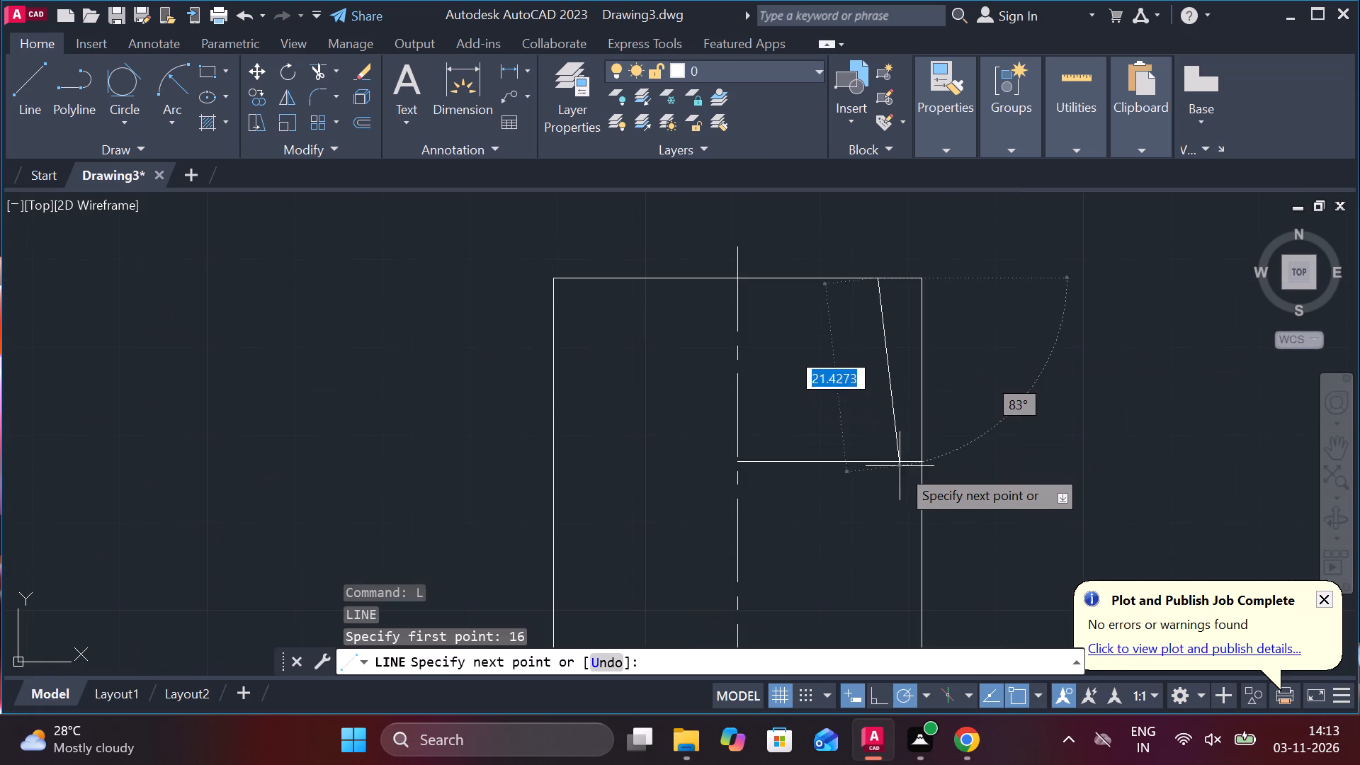
pyautogui.click(885, 459)
pyautogui.press('Escape')
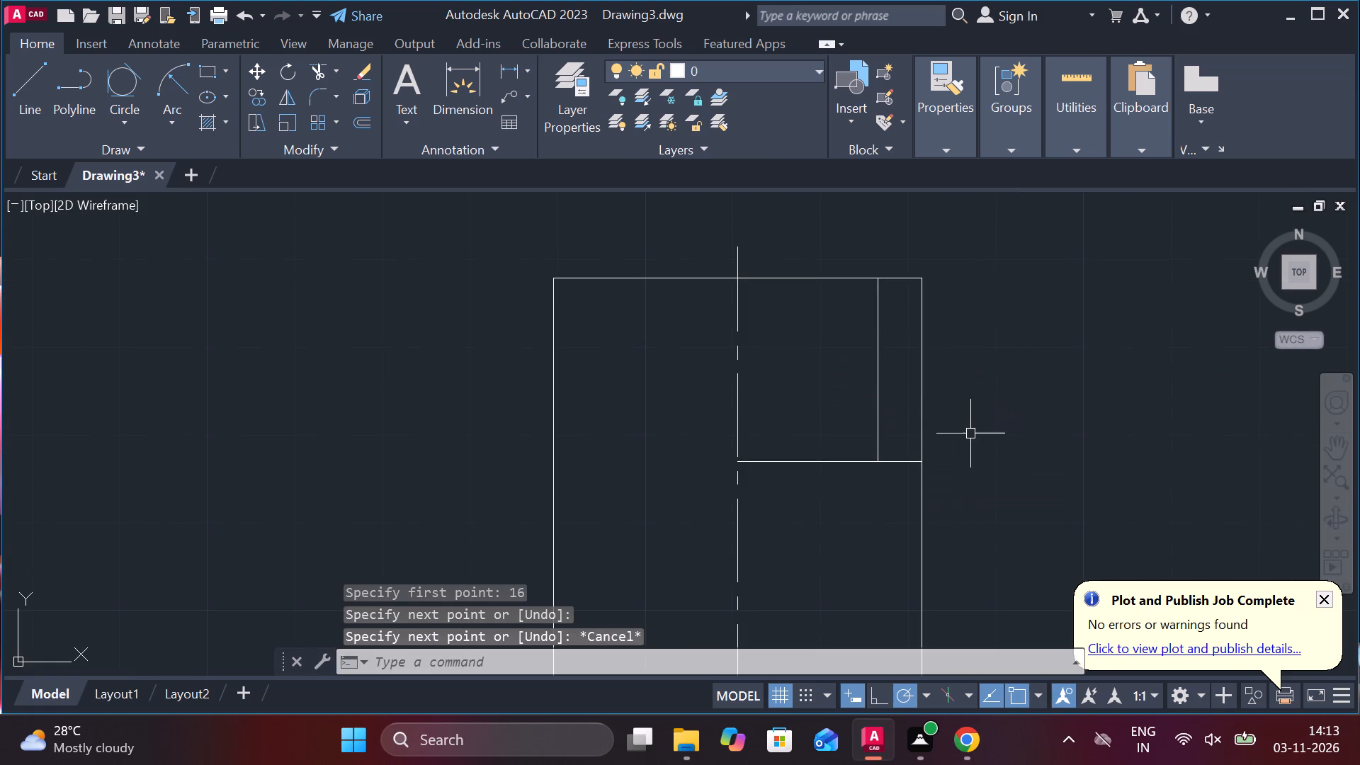
# Trim the side view's top and right edges outside the new vertical line to form a step at the upper-right corner.
pyautogui.press('y')
pyautogui.press('Escape')
pyautogui.write('TR')
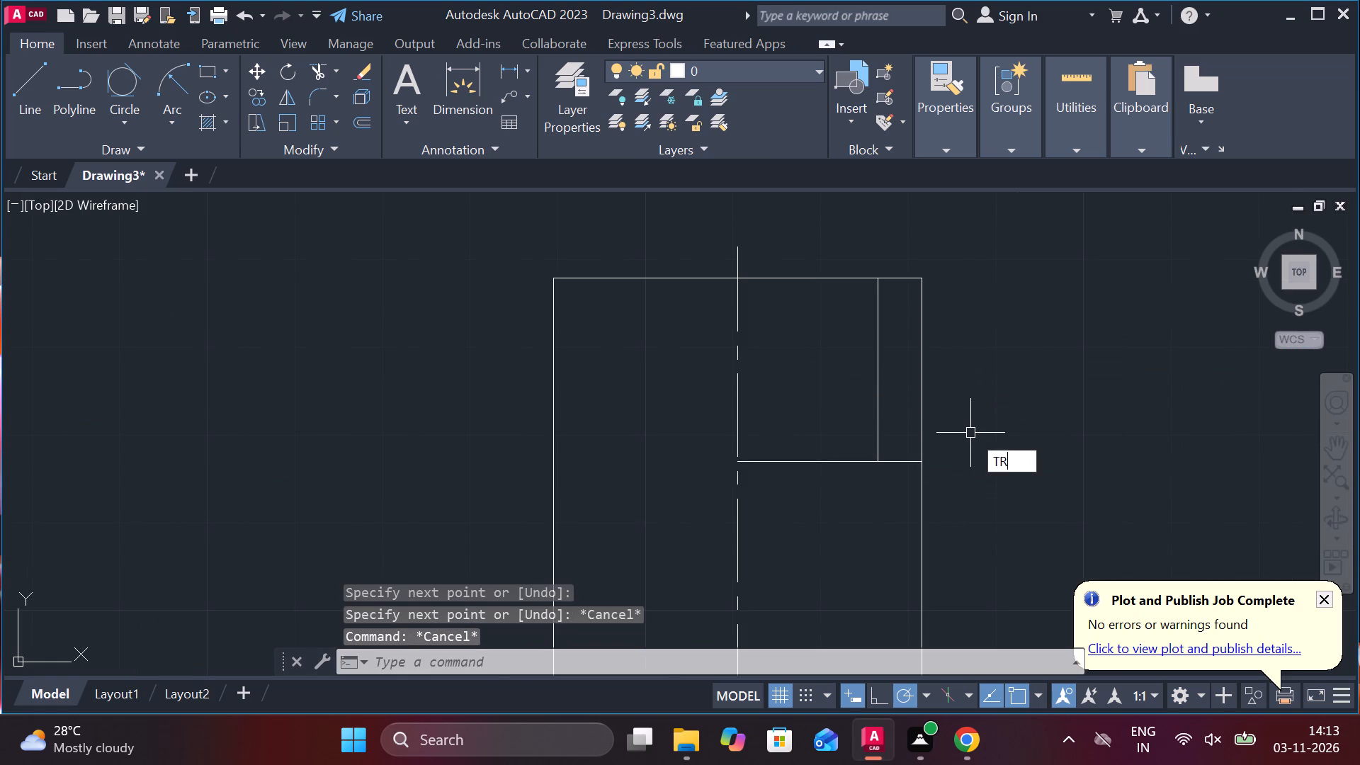
pyautogui.press('space')
pyautogui.click(910, 282)
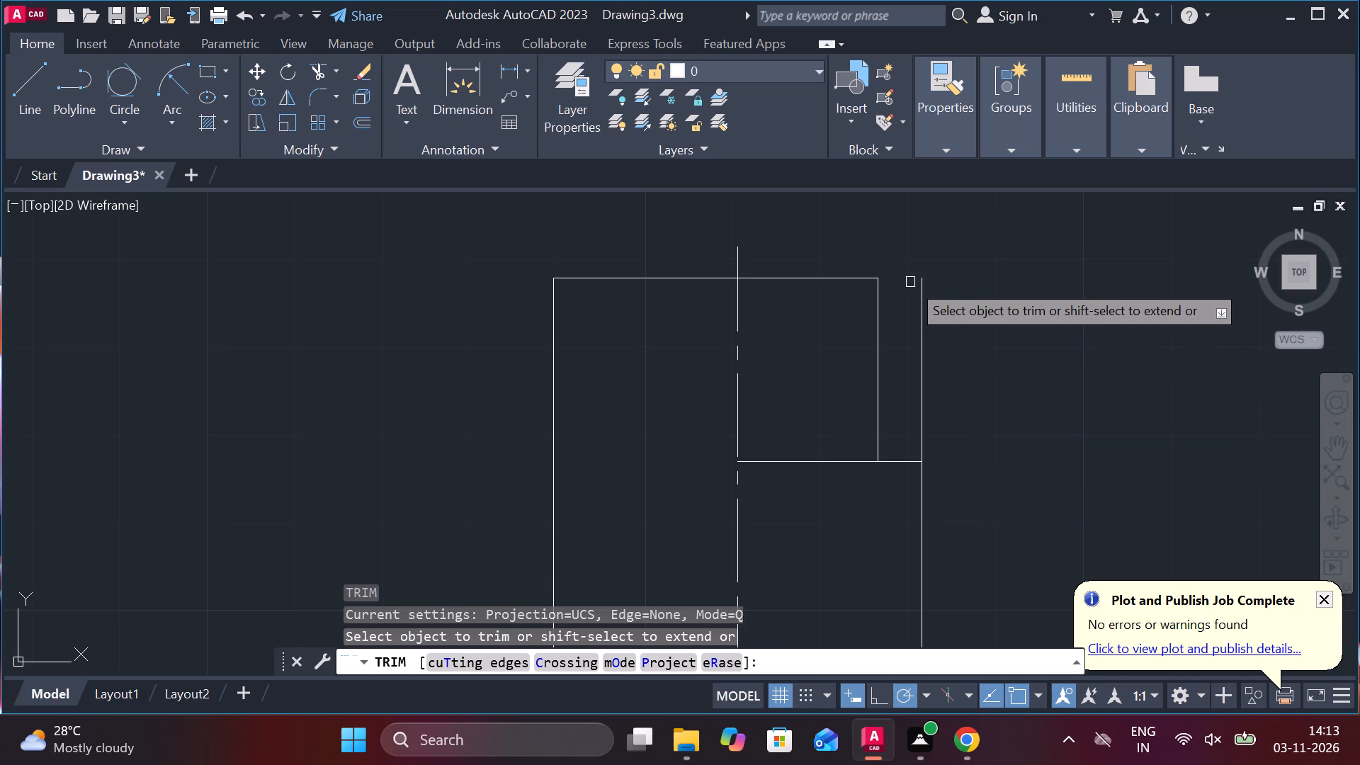
pyautogui.click(923, 392)
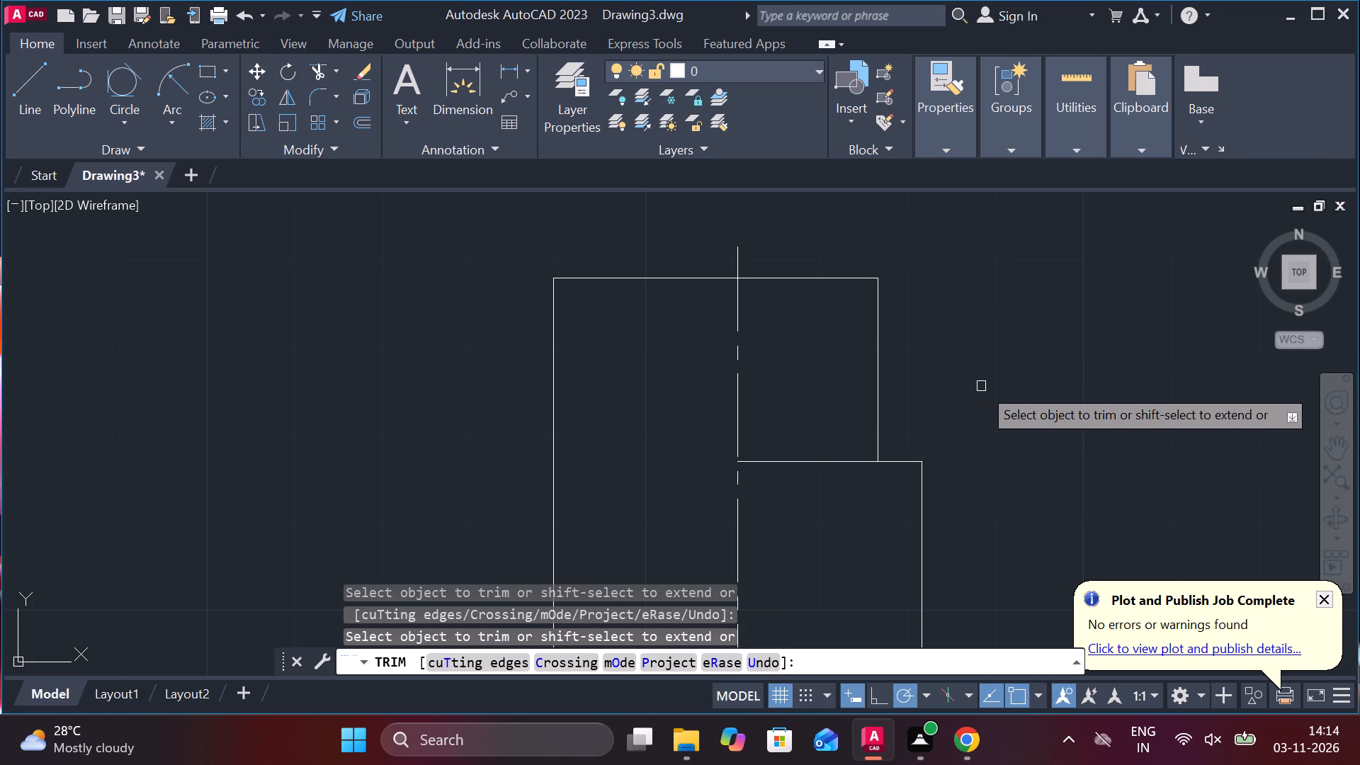
pyautogui.press('Escape')
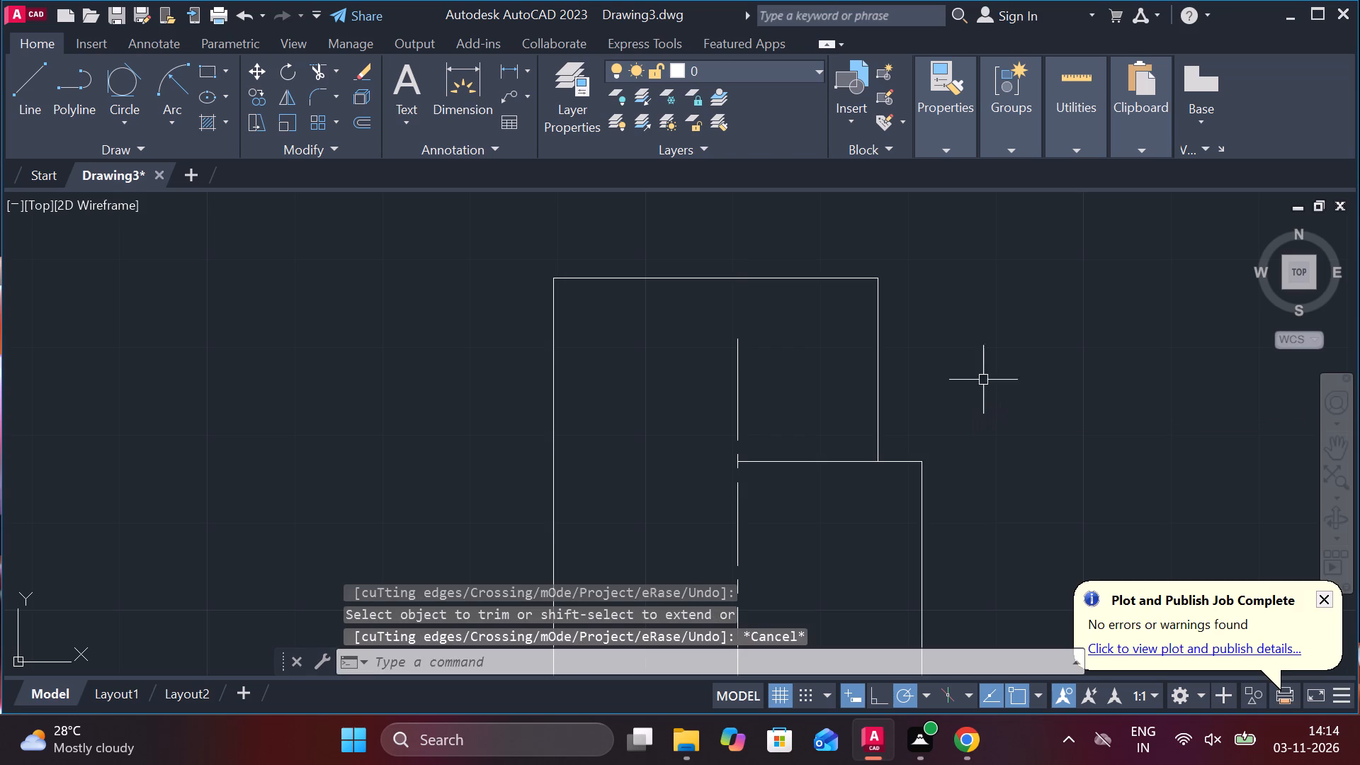
# Stretch the upper end of the side view's centerline to extend above the top edge.
pyautogui.scroll(-1, 978, 369)
pyautogui.click(827, 481)
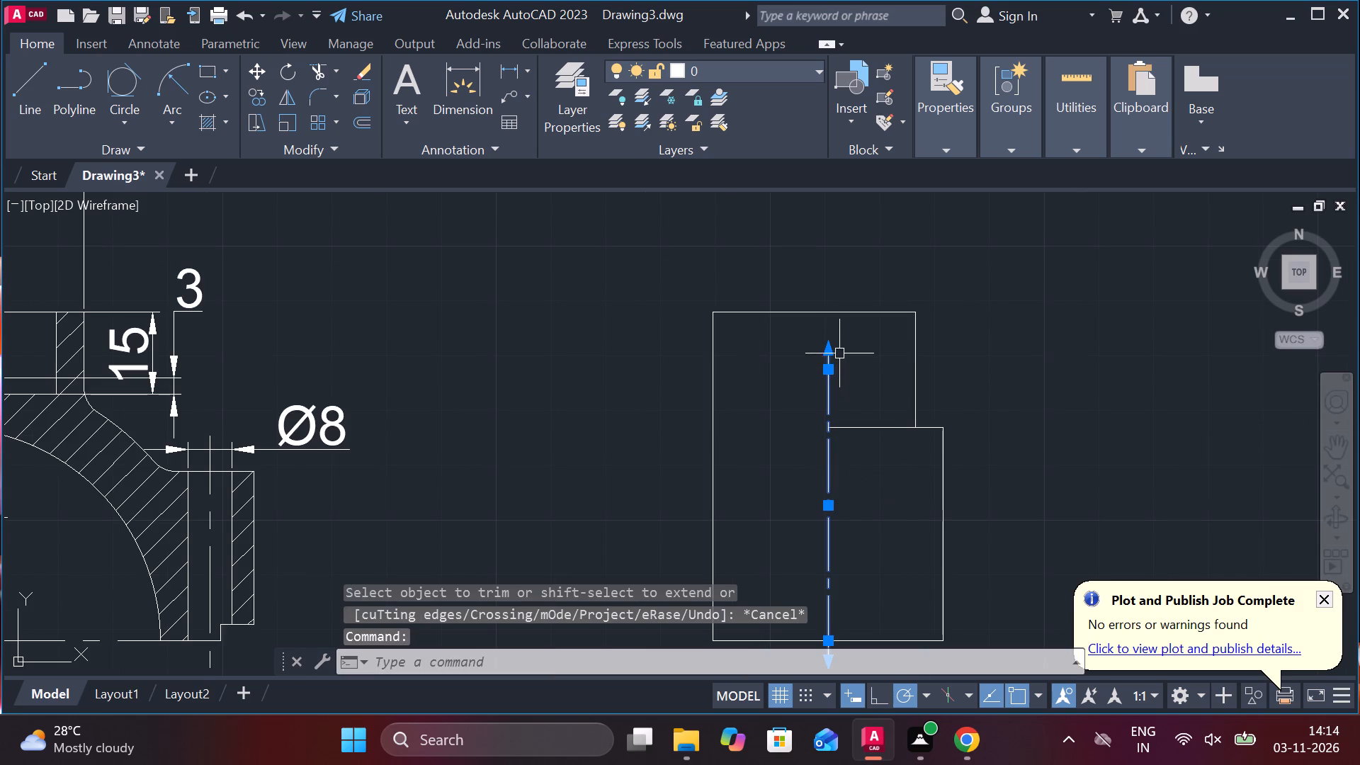
pyautogui.click(828, 348)
pyautogui.click(828, 258)
pyautogui.press('Escape')
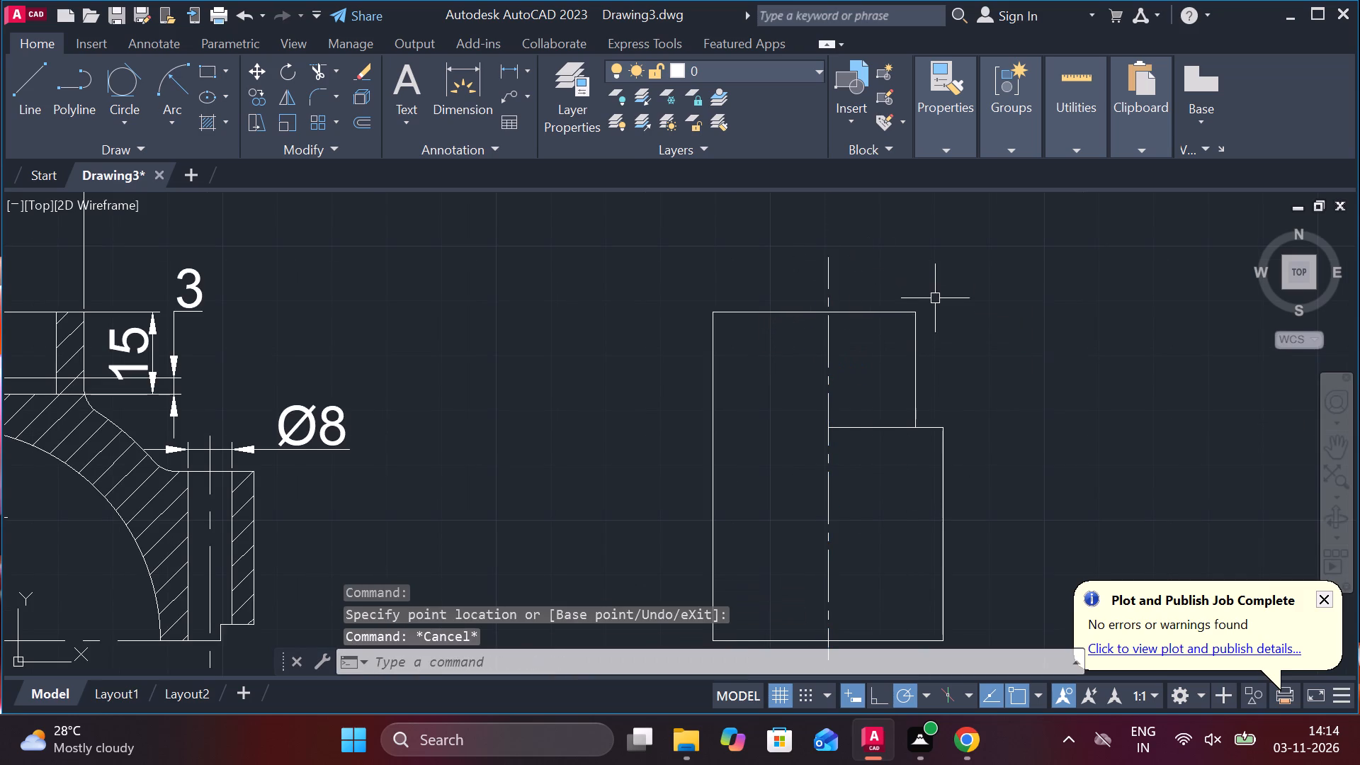
# Offset the side view's upper-right vertical edge 32 to the left, across the centerline.
pyautogui.click(917, 336)
pyautogui.press('o')
pyautogui.press('Return')
pyautogui.press('Return')
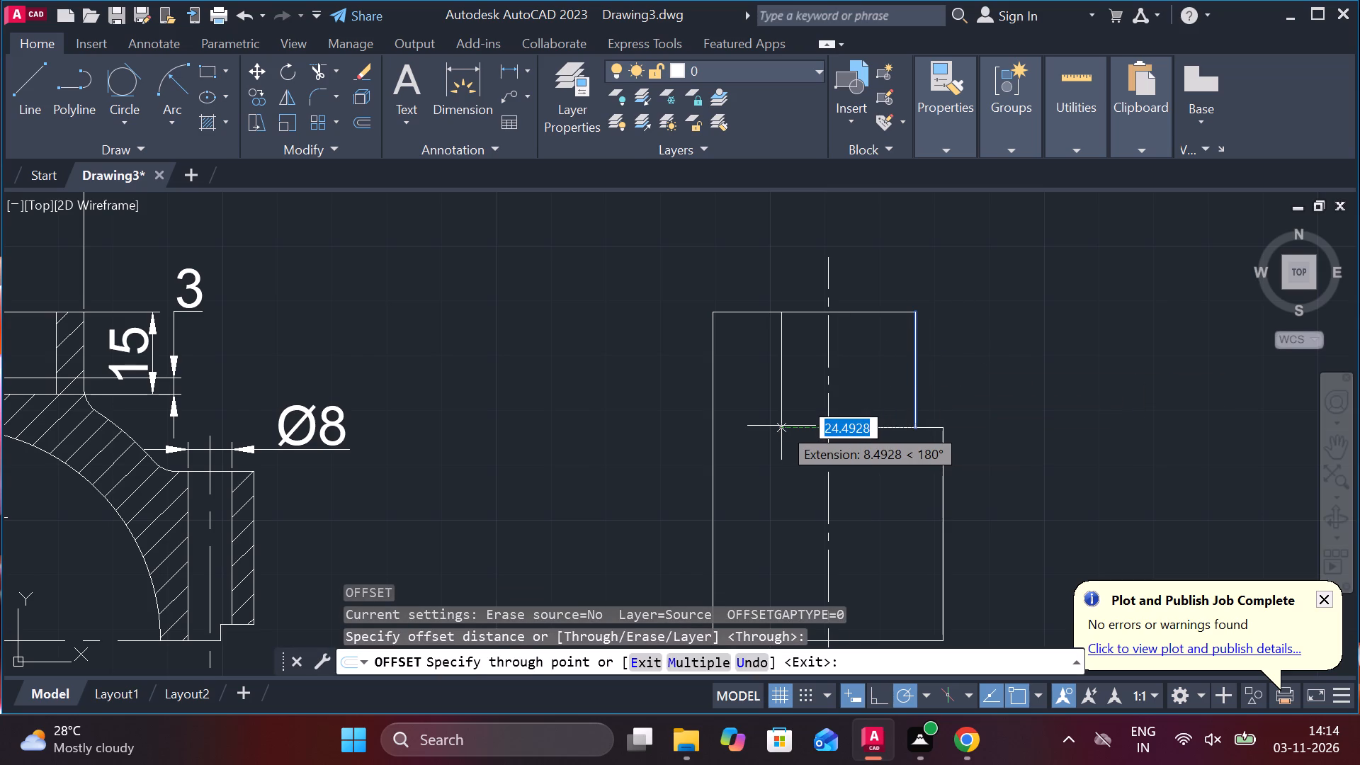
pyautogui.write('32')
pyautogui.press('space')
pyautogui.press('Escape')
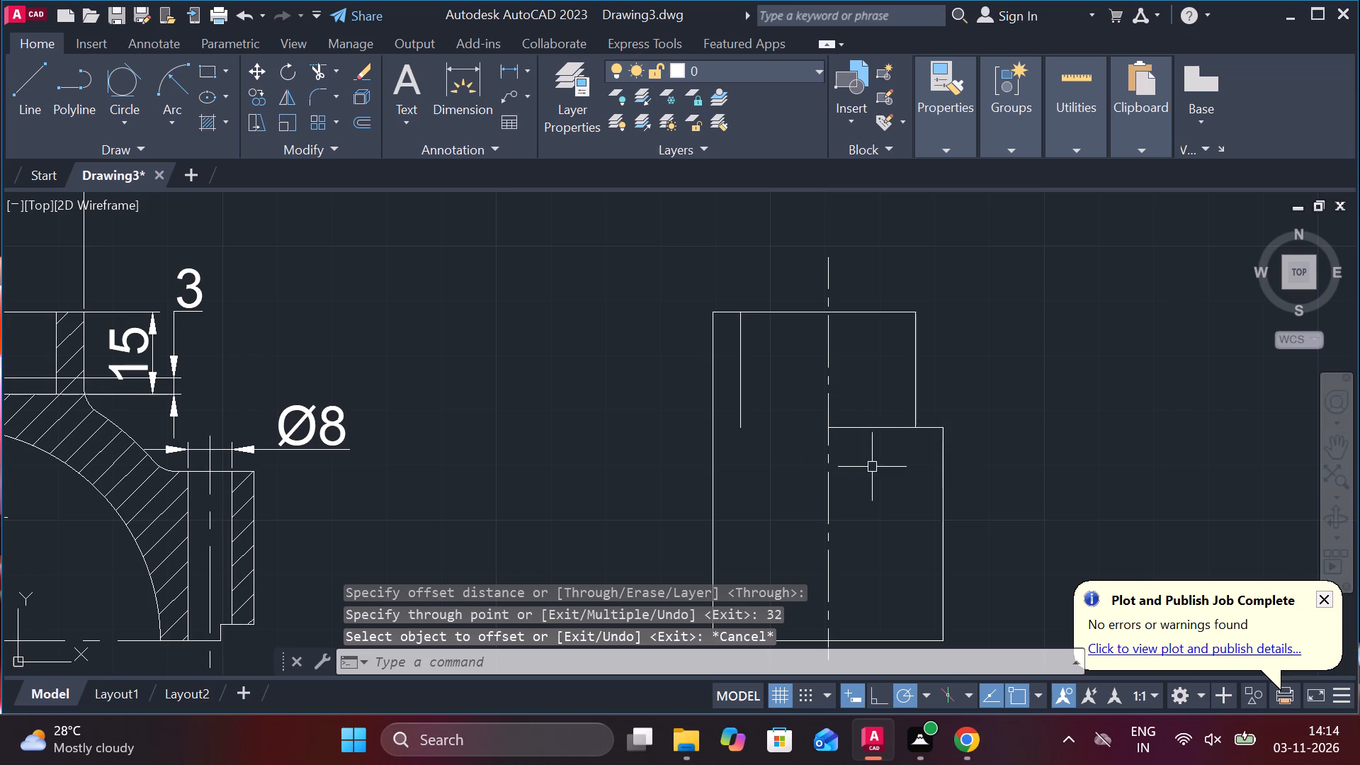
# Extend the side view's short horizontal step line from the centerline to the left edge.
pyautogui.write('EX')
pyautogui.press('space')
pyautogui.click(861, 426)
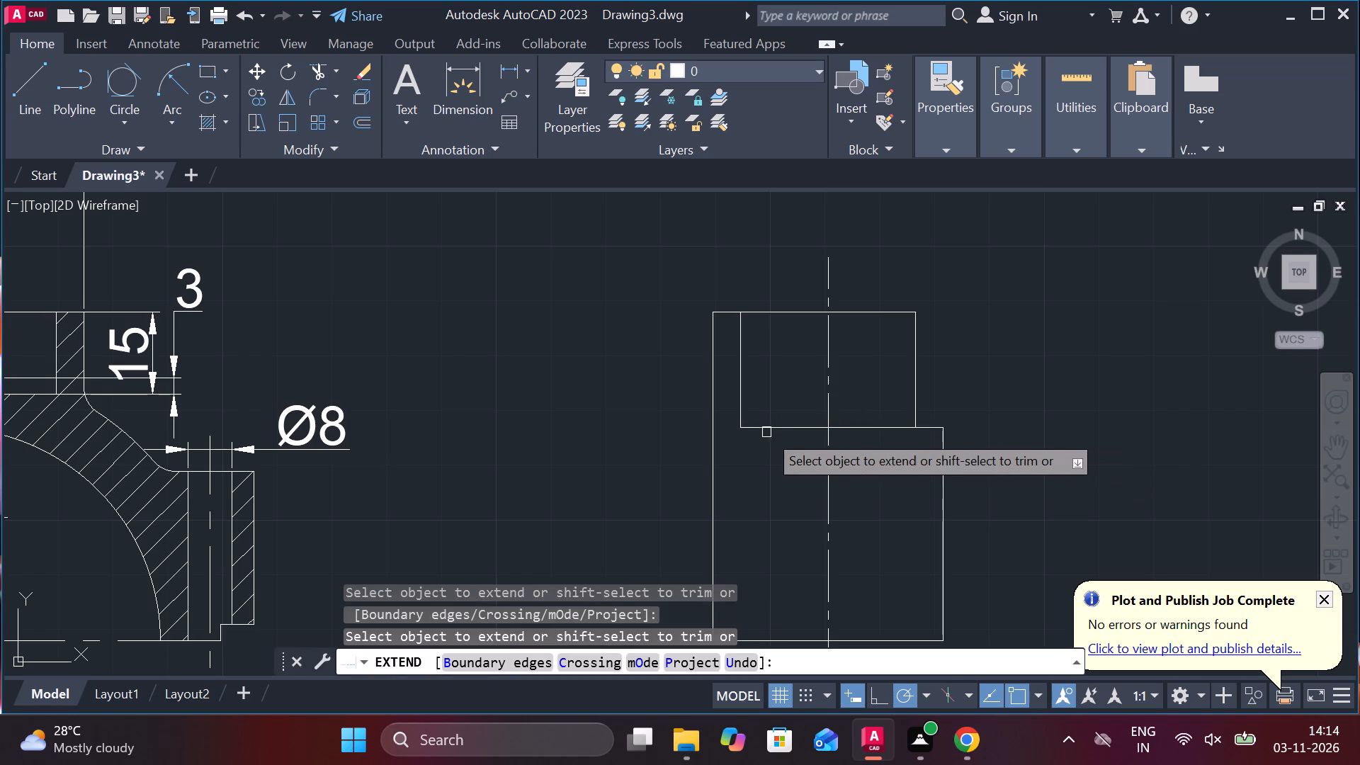
pyautogui.click(769, 431)
pyautogui.press('Escape')
# Trim the left and top edges outside the offset line, and the step line between that line and the centerline, forming the upper-left step.
pyautogui.write('TR')
pyautogui.press('space')
pyautogui.click(716, 368)
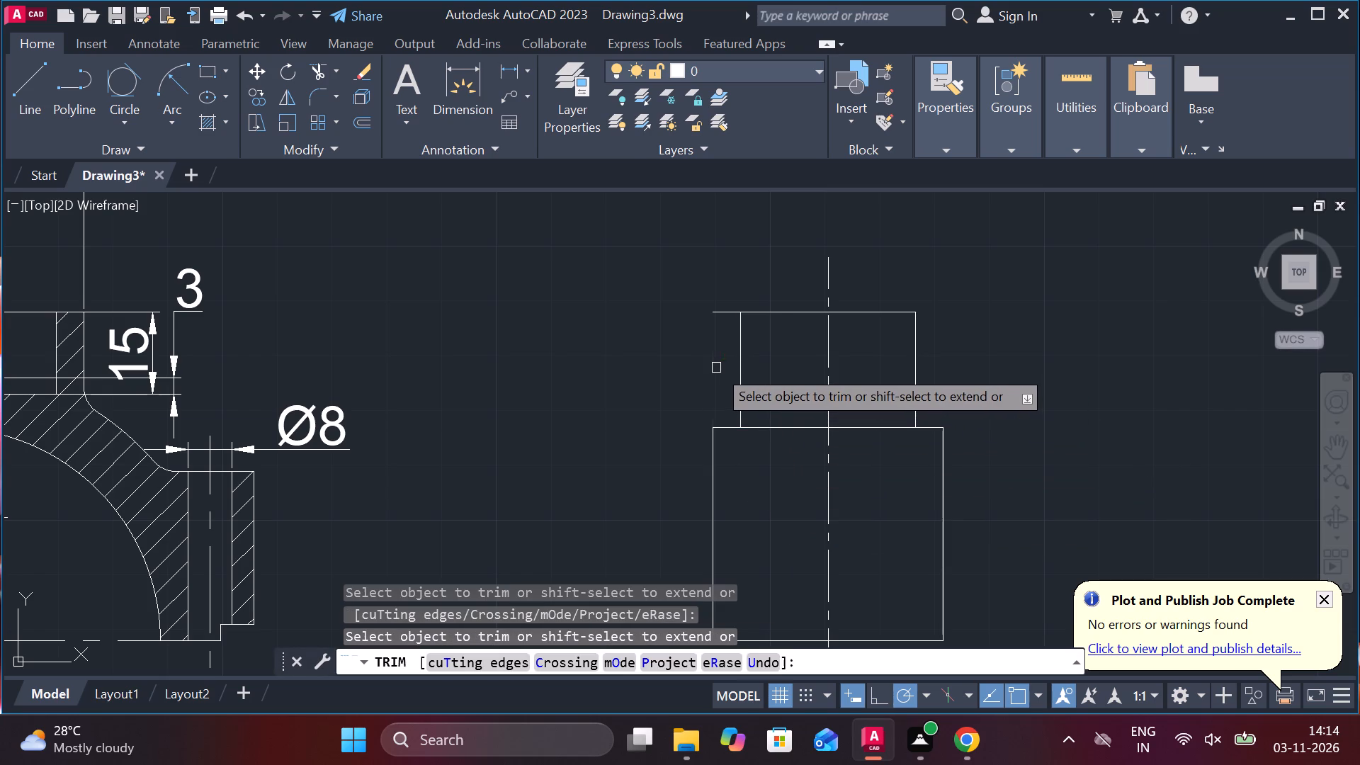
pyautogui.click(722, 317)
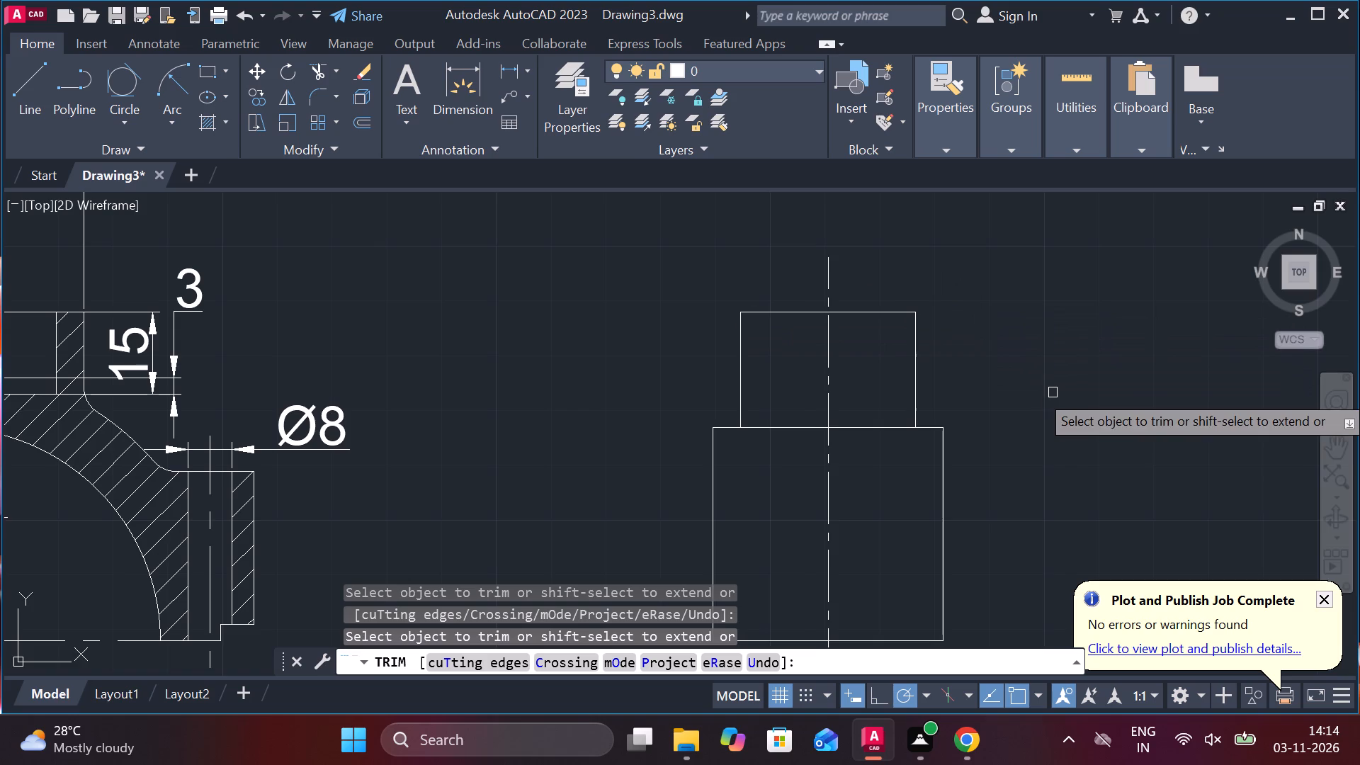
pyautogui.moveTo(1046, 392); pyautogui.dragTo(1012, 392, button='middle')
pyautogui.click(736, 432)
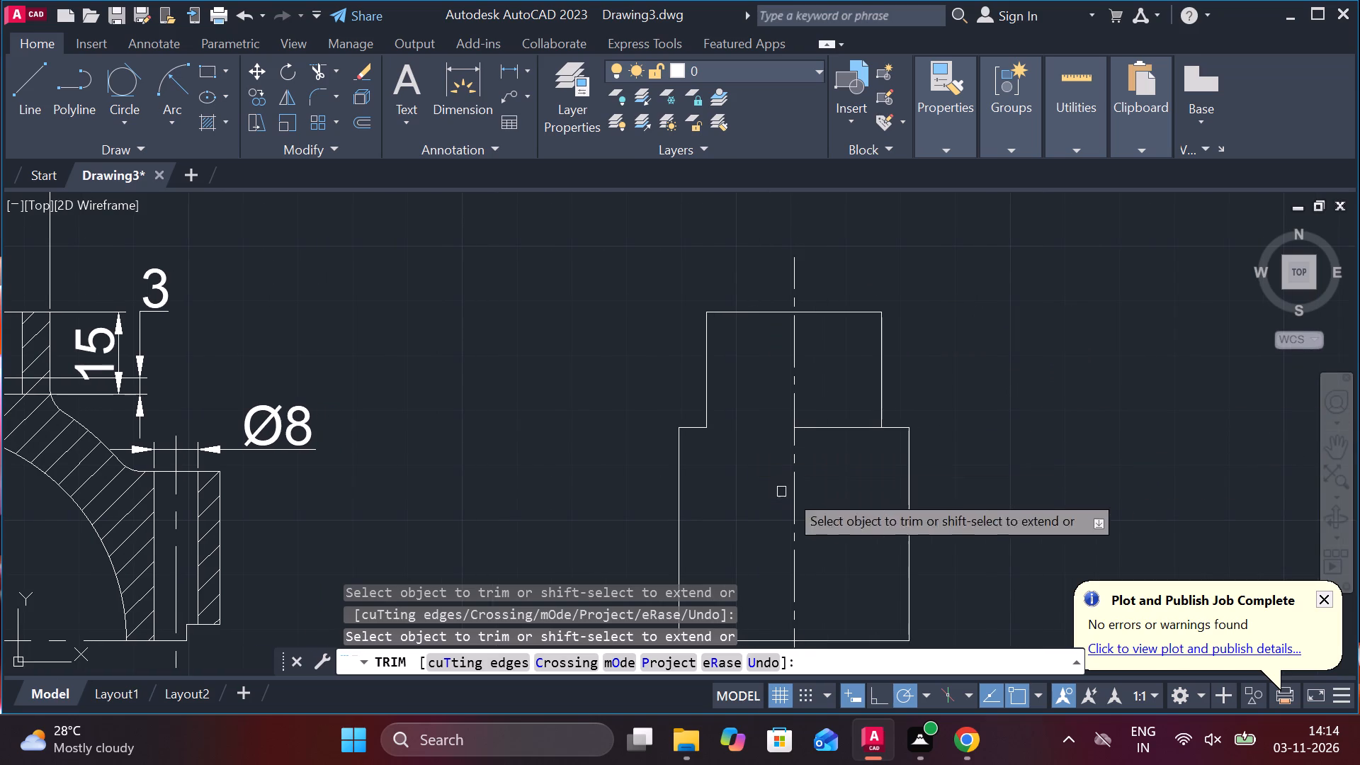
pyautogui.press('Escape')
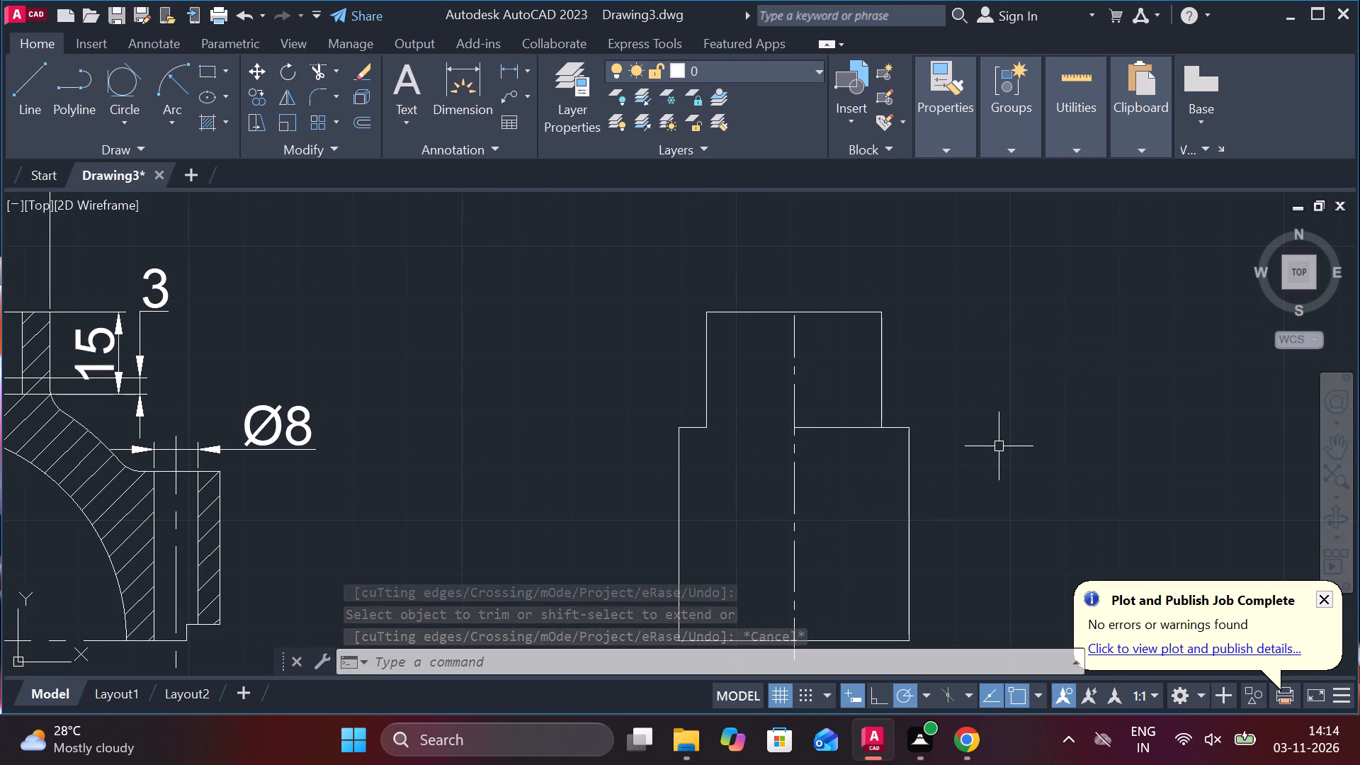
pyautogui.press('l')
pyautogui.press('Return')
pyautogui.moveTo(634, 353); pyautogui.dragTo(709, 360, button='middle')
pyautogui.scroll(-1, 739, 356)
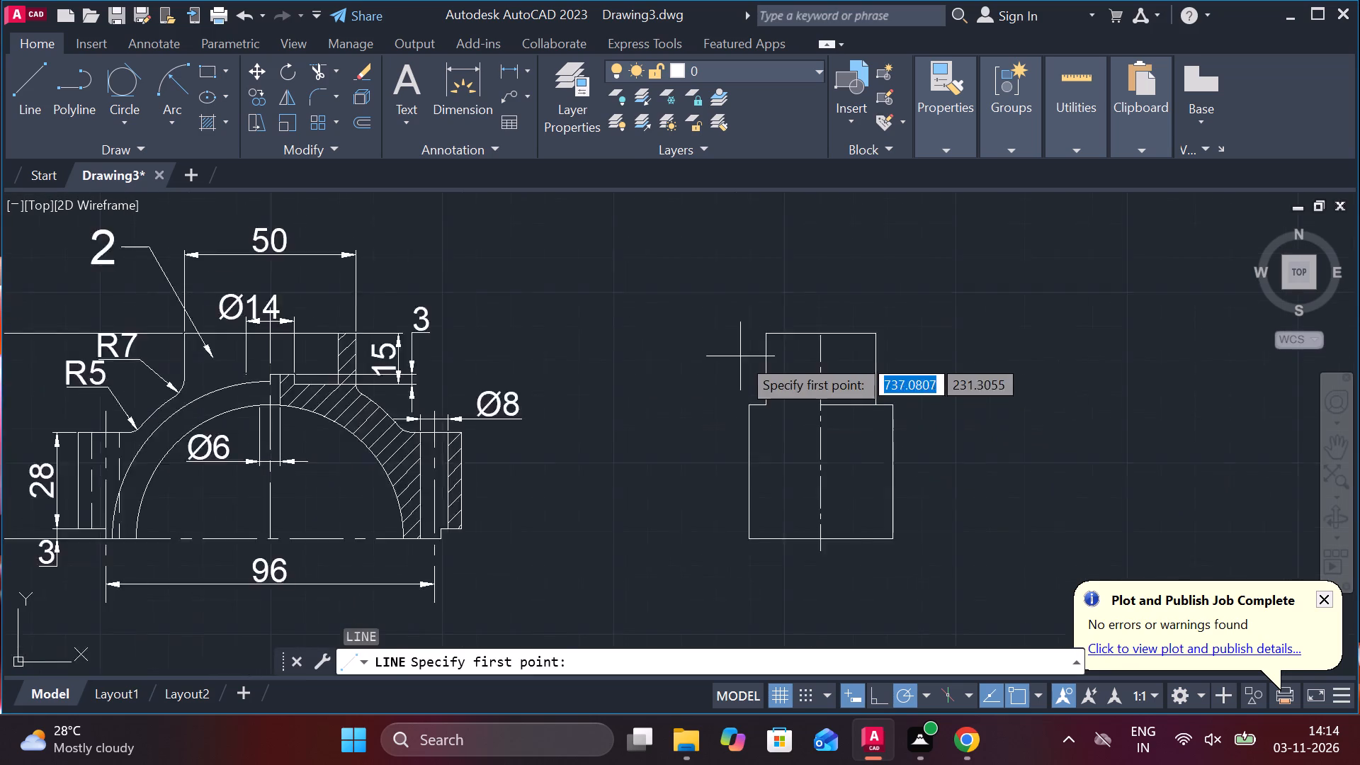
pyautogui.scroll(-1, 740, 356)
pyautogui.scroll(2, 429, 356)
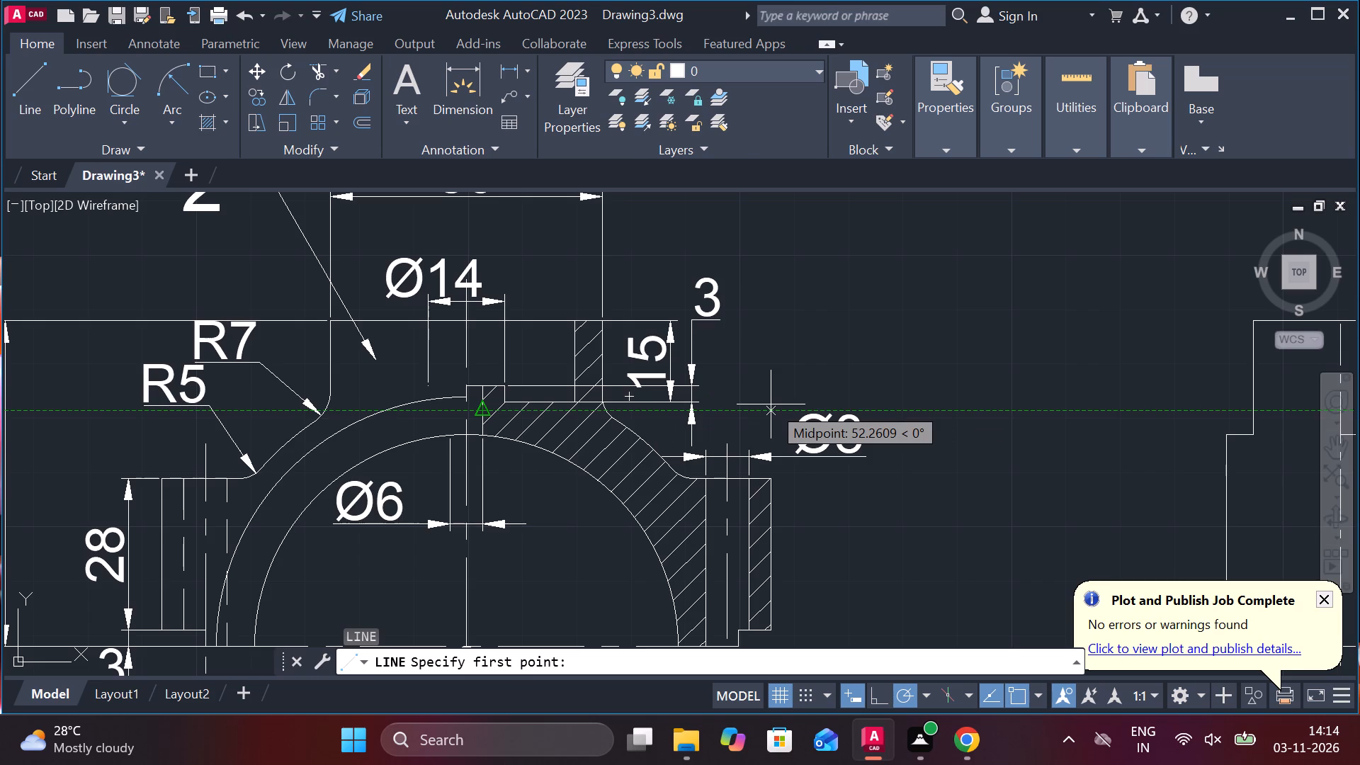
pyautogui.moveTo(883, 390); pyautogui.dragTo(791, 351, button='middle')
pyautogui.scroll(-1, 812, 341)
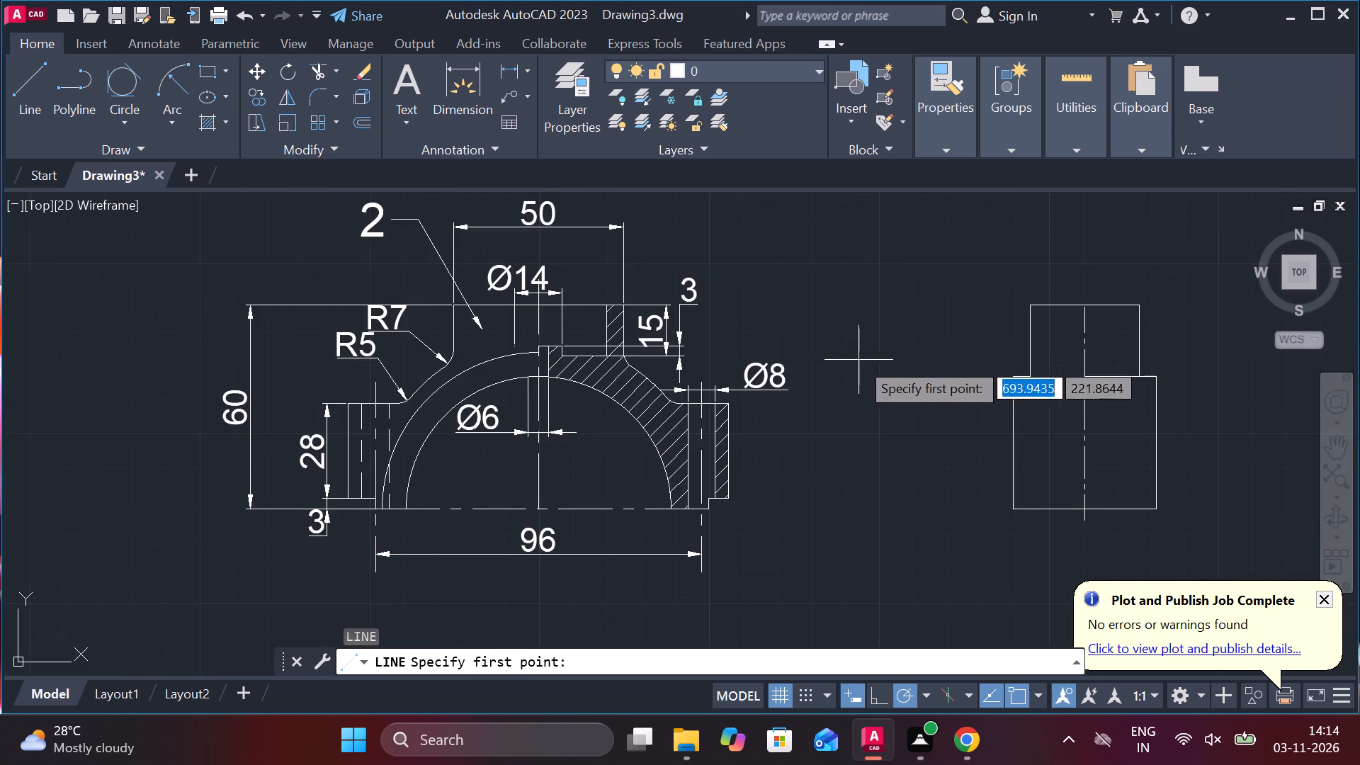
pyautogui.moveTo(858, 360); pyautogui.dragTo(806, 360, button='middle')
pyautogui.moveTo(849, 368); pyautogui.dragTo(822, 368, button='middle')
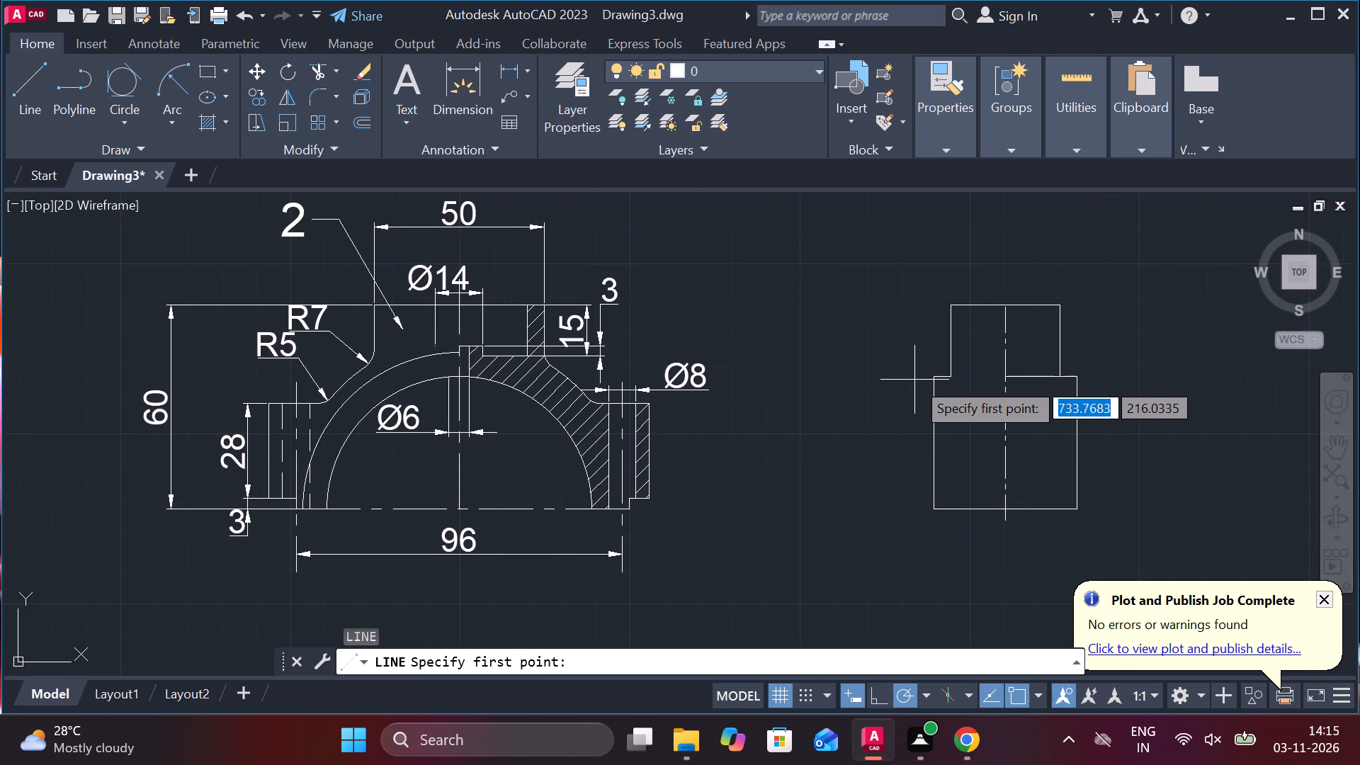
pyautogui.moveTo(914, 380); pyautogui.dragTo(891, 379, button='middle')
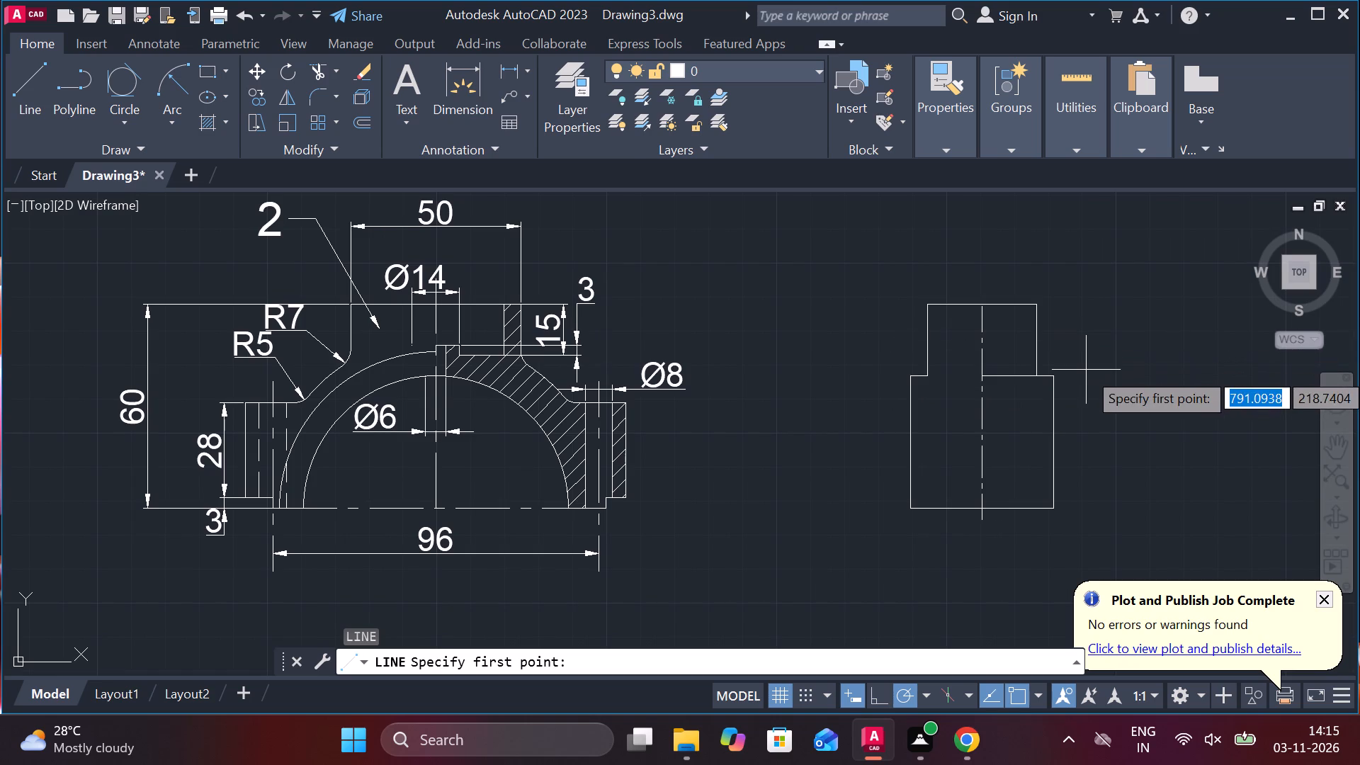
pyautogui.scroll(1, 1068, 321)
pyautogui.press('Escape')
# Offset the side view's upper-left vertical edge 24 to the right, past the centerline.
pyautogui.click(839, 327)
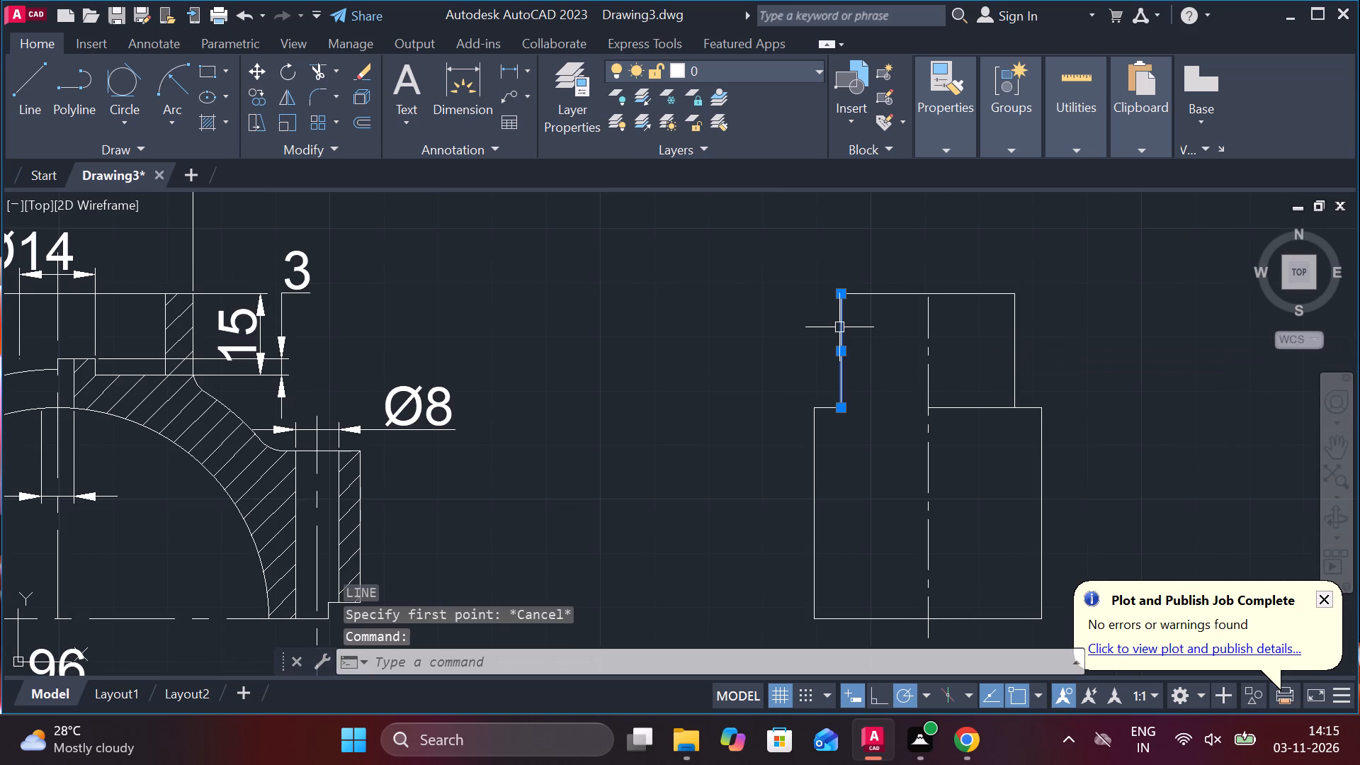
pyautogui.press('o')
pyautogui.press('Return')
pyautogui.press('Return')
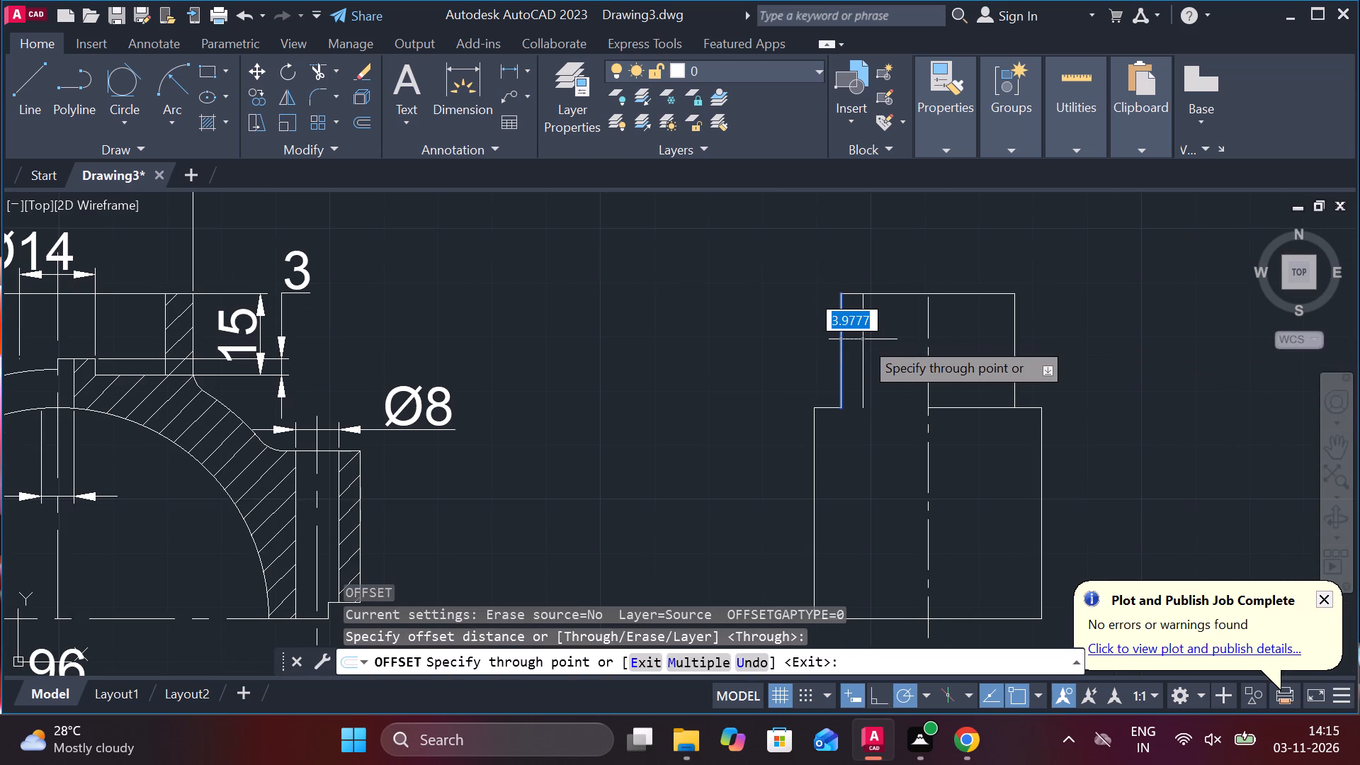
pyautogui.write('23')
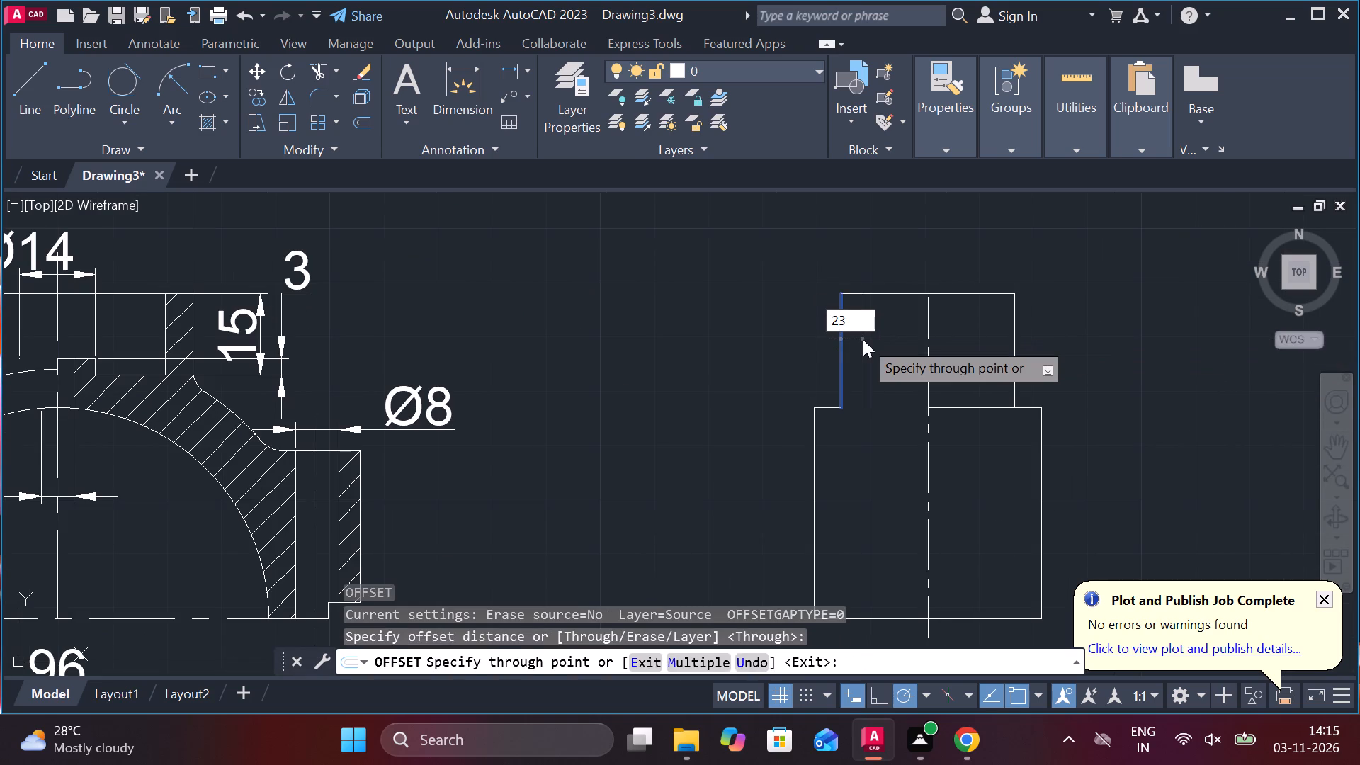
pyautogui.press('BackSpace')
pyautogui.write('4')
pyautogui.press('space')
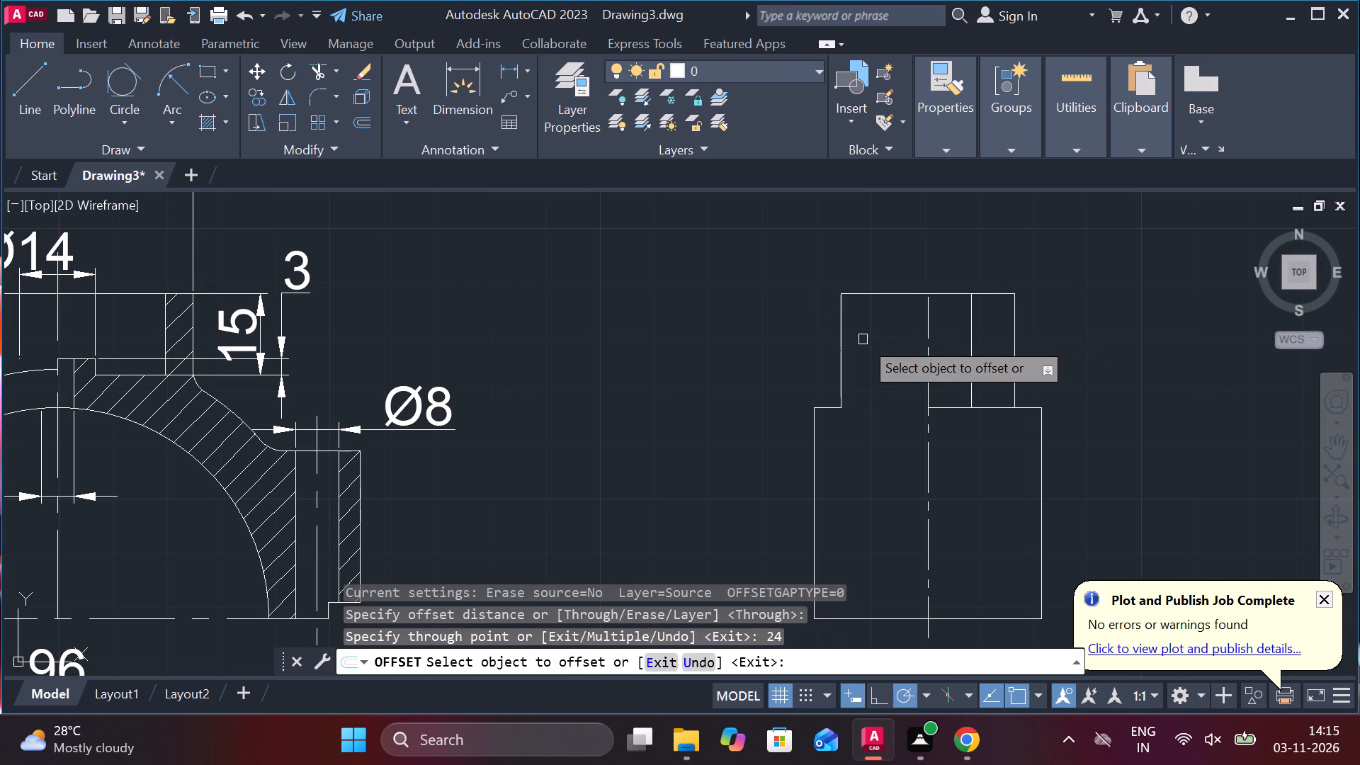
pyautogui.press('Escape')
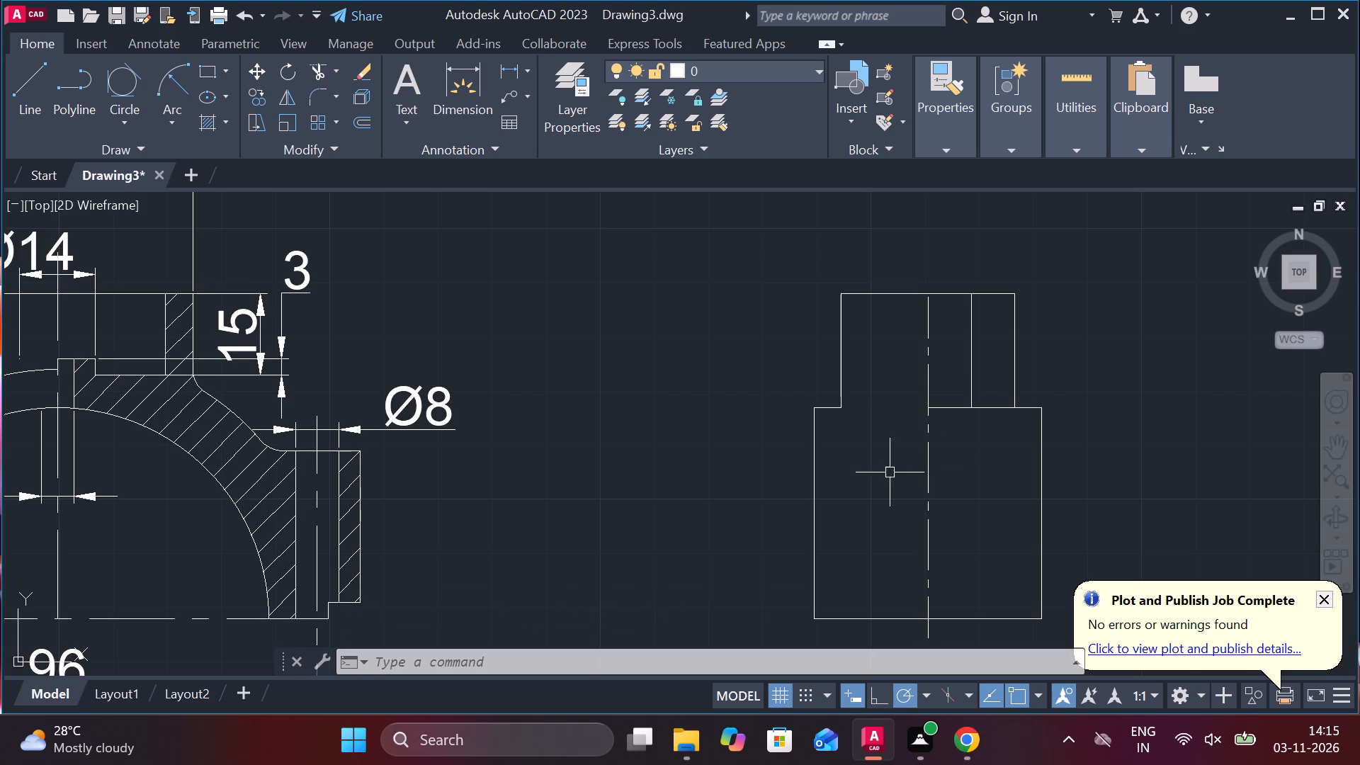
# Copy the short horizontal line and the vertical hole line below it from the undimensioned cap view, placing them just left of part 2's side view.
pyautogui.moveTo(878, 474); pyautogui.dragTo(803, 474, button='middle')
pyautogui.scroll(-1, 869, 407)
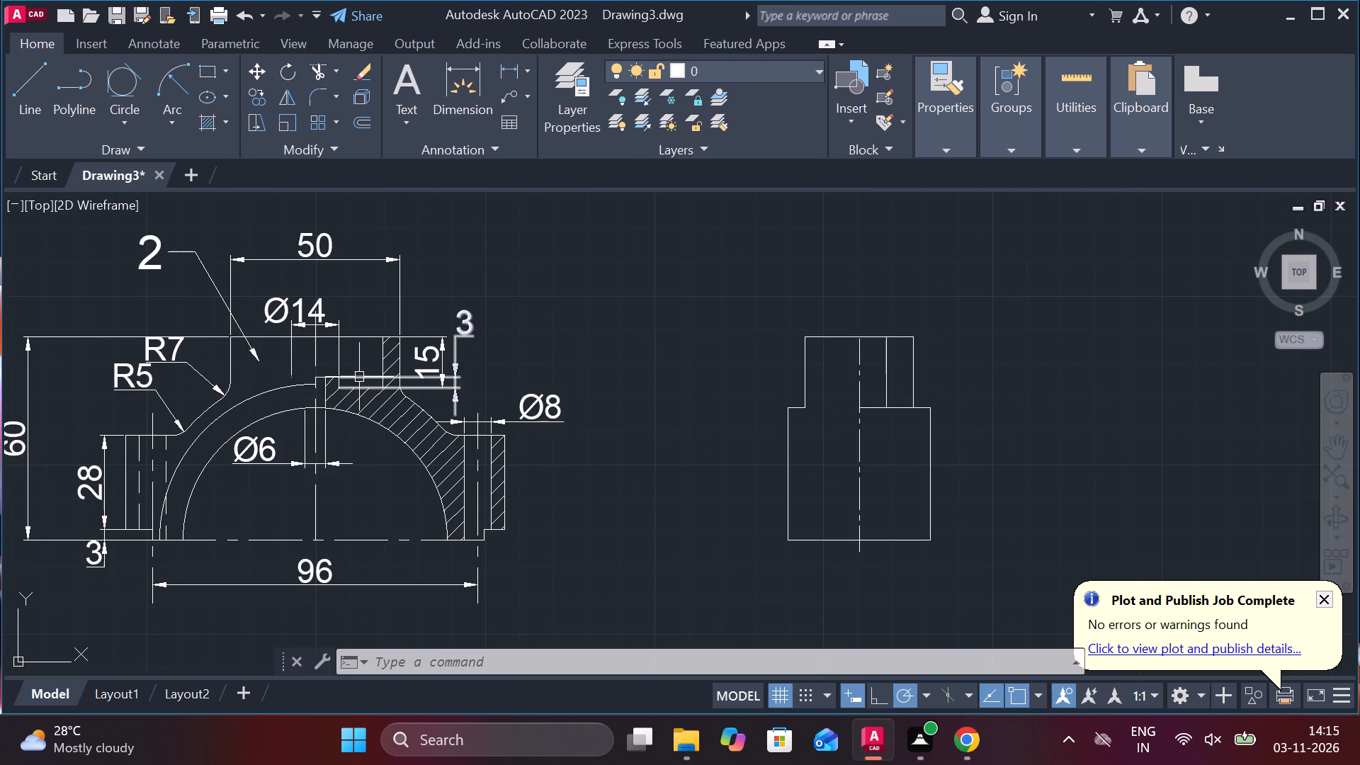
pyautogui.scroll(-1, 603, 386)
pyautogui.moveTo(633, 389); pyautogui.dragTo(1059, 403, button='middle')
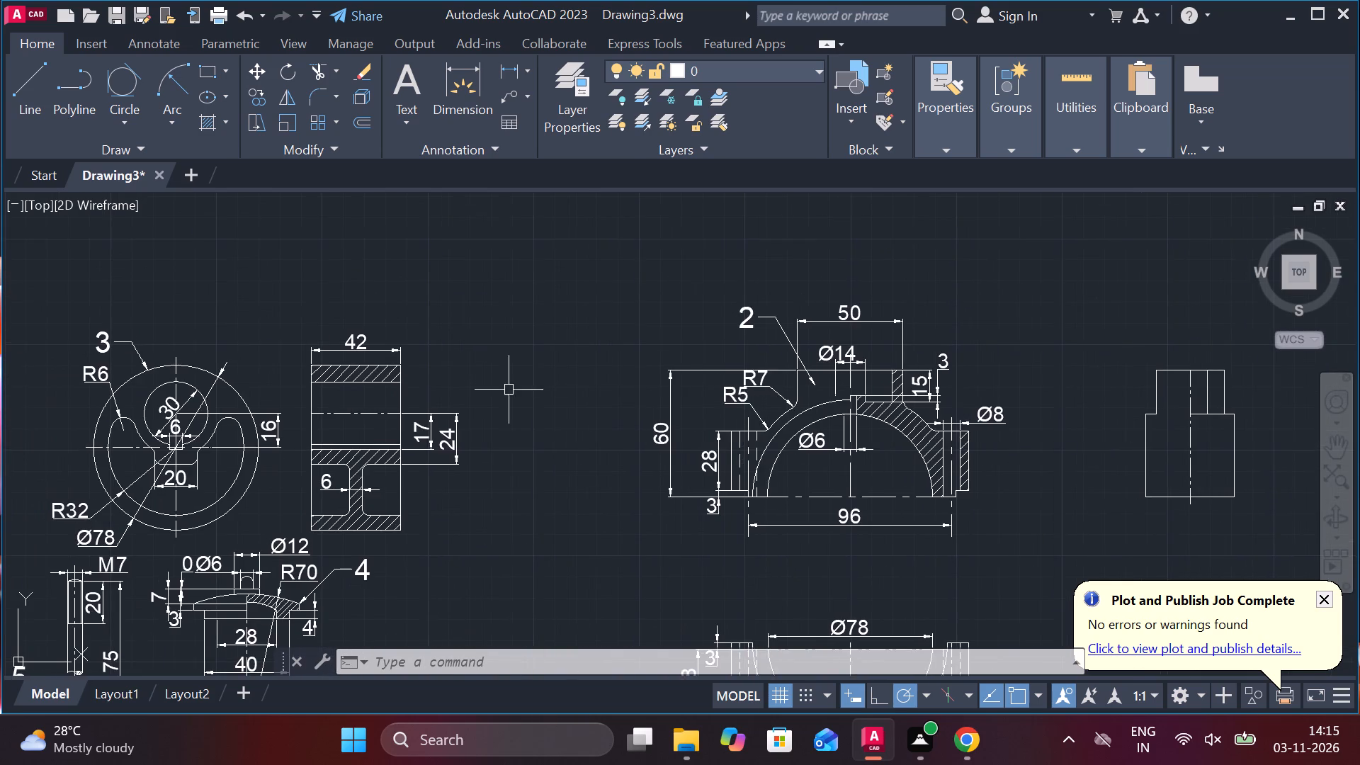
pyautogui.moveTo(458, 386); pyautogui.dragTo(877, 364, button='middle')
pyautogui.scroll(-1, 946, 361)
pyautogui.scroll(2, 699, 384)
pyautogui.scroll(-2, 877, 394)
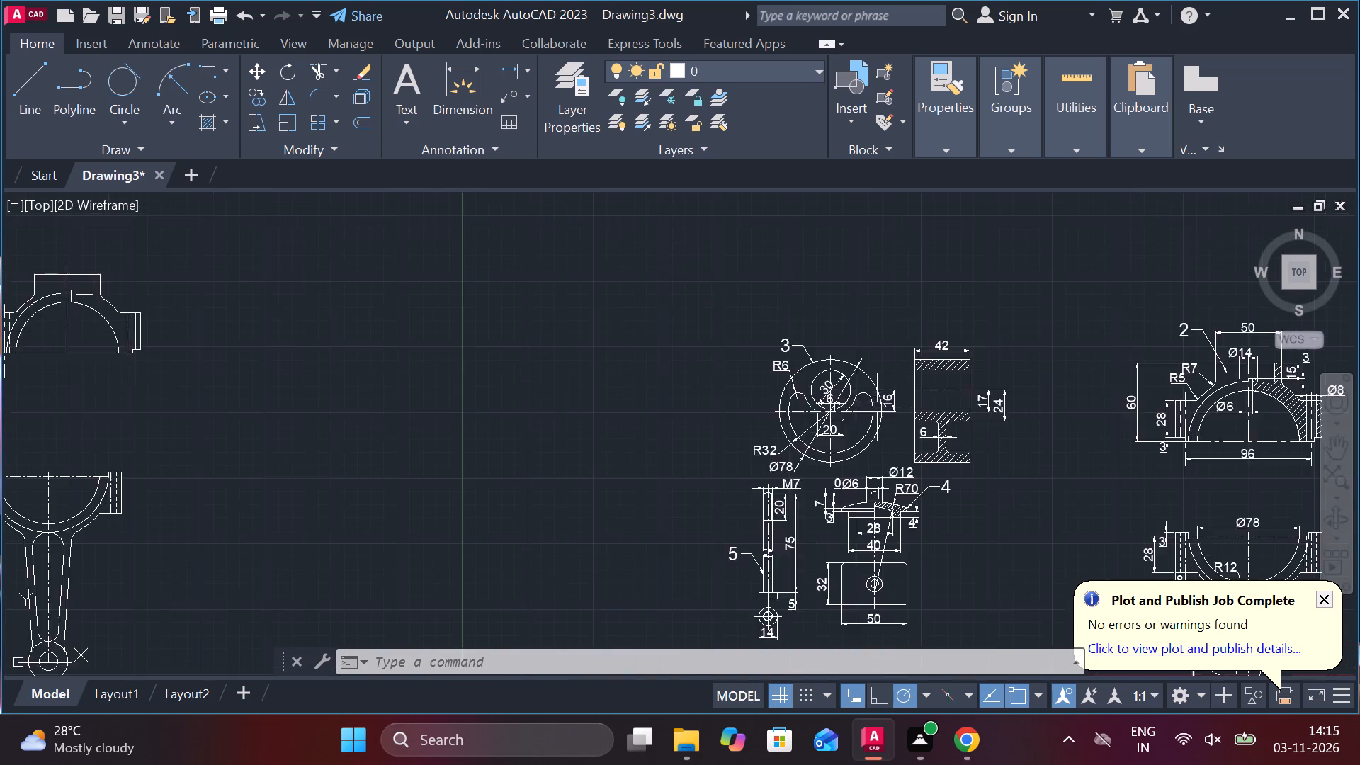
pyautogui.scroll(-2, 877, 409)
pyautogui.scroll(3, 595, 353)
pyautogui.scroll(3, 460, 455)
pyautogui.moveTo(487, 456); pyautogui.dragTo(506, 474, button='middle')
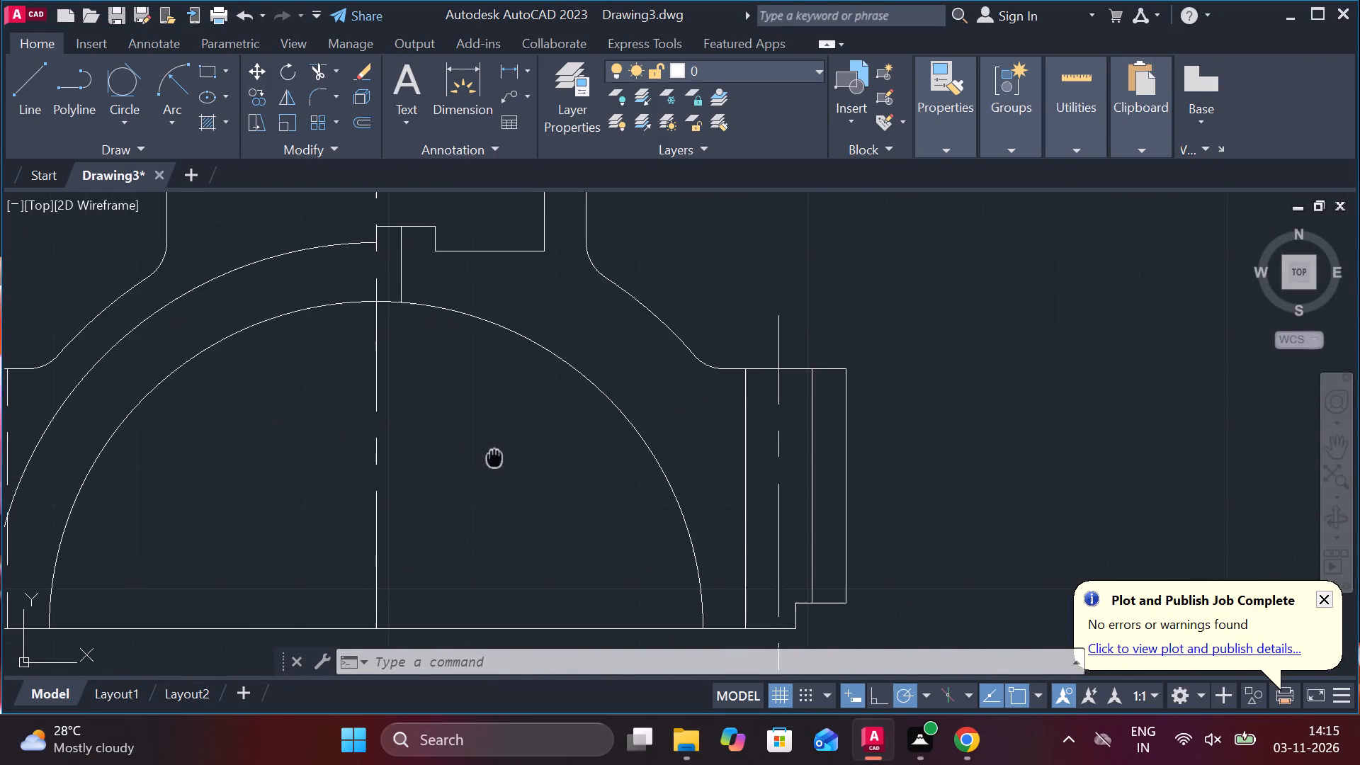
pyautogui.moveTo(506, 474); pyautogui.dragTo(525, 538, button='middle')
pyautogui.scroll(2, 419, 313)
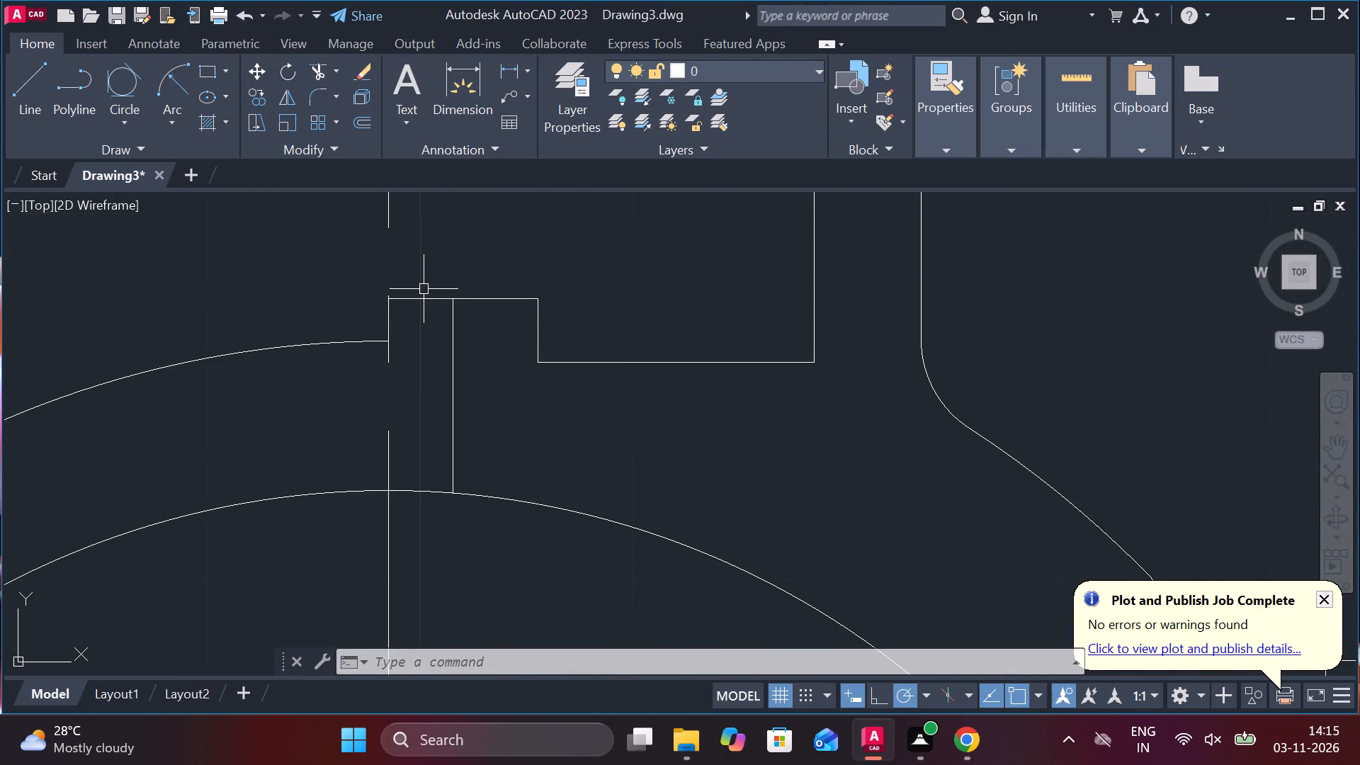
pyautogui.click(424, 295)
pyautogui.click(448, 352)
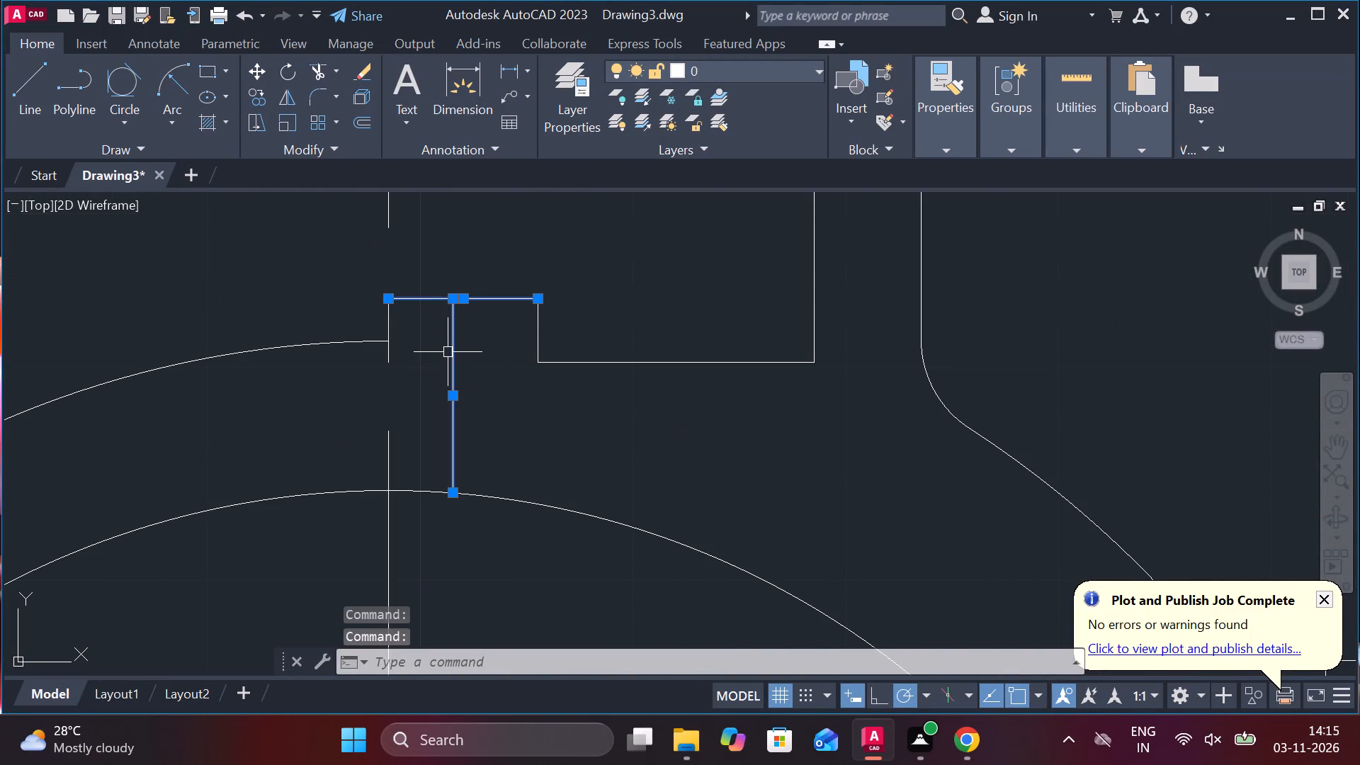
pyautogui.write('CO')
pyautogui.press('Return')
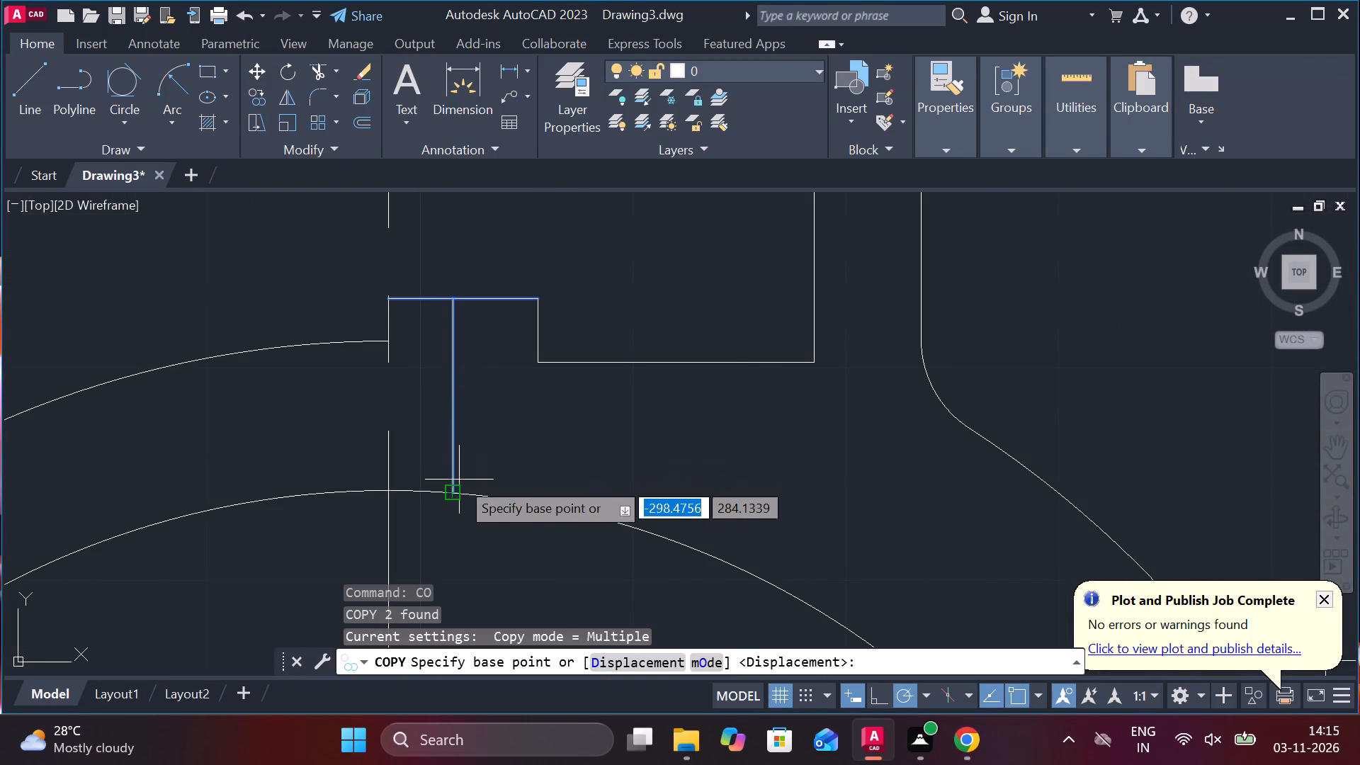
pyautogui.click(392, 298)
pyautogui.scroll(-5, 392, 298)
pyautogui.scroll(-3, 641, 336)
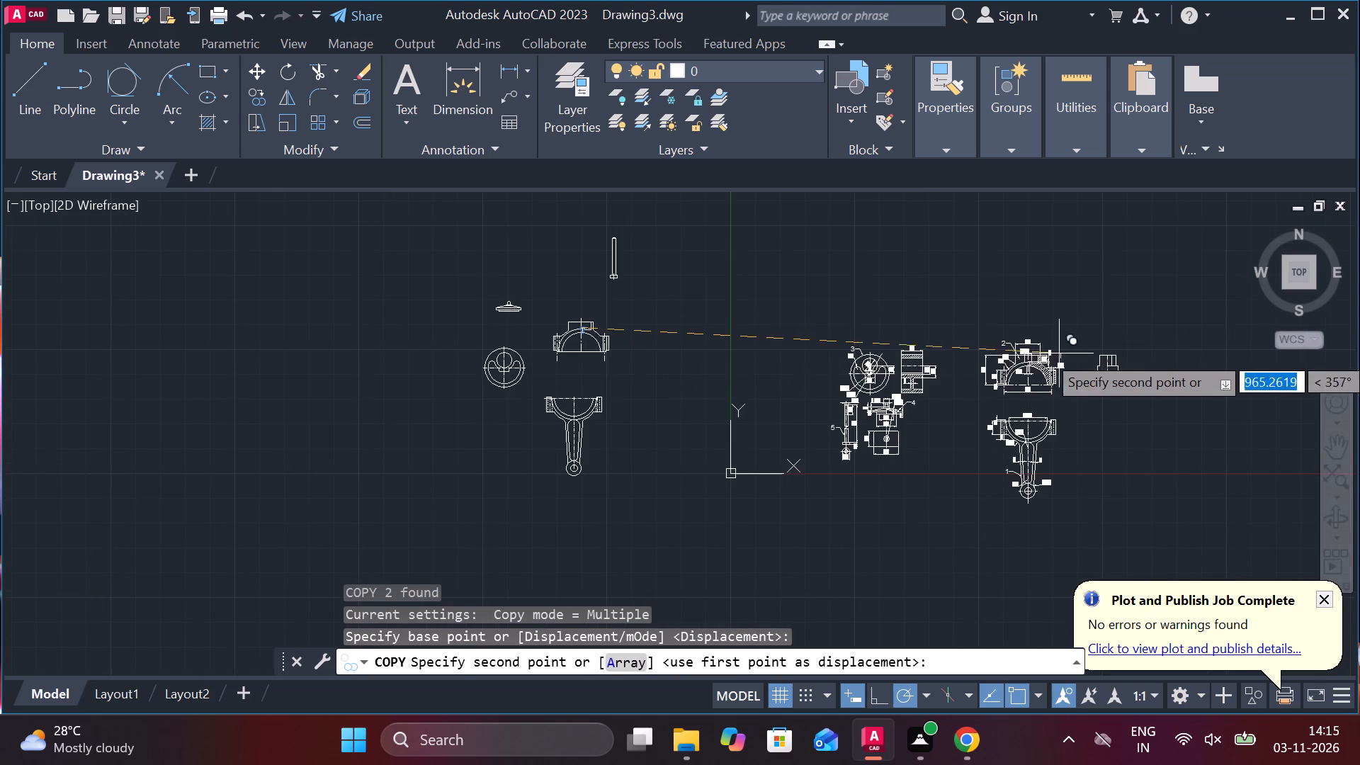
pyautogui.scroll(3, 1150, 375)
pyautogui.scroll(2, 1044, 361)
pyautogui.scroll(2, 884, 311)
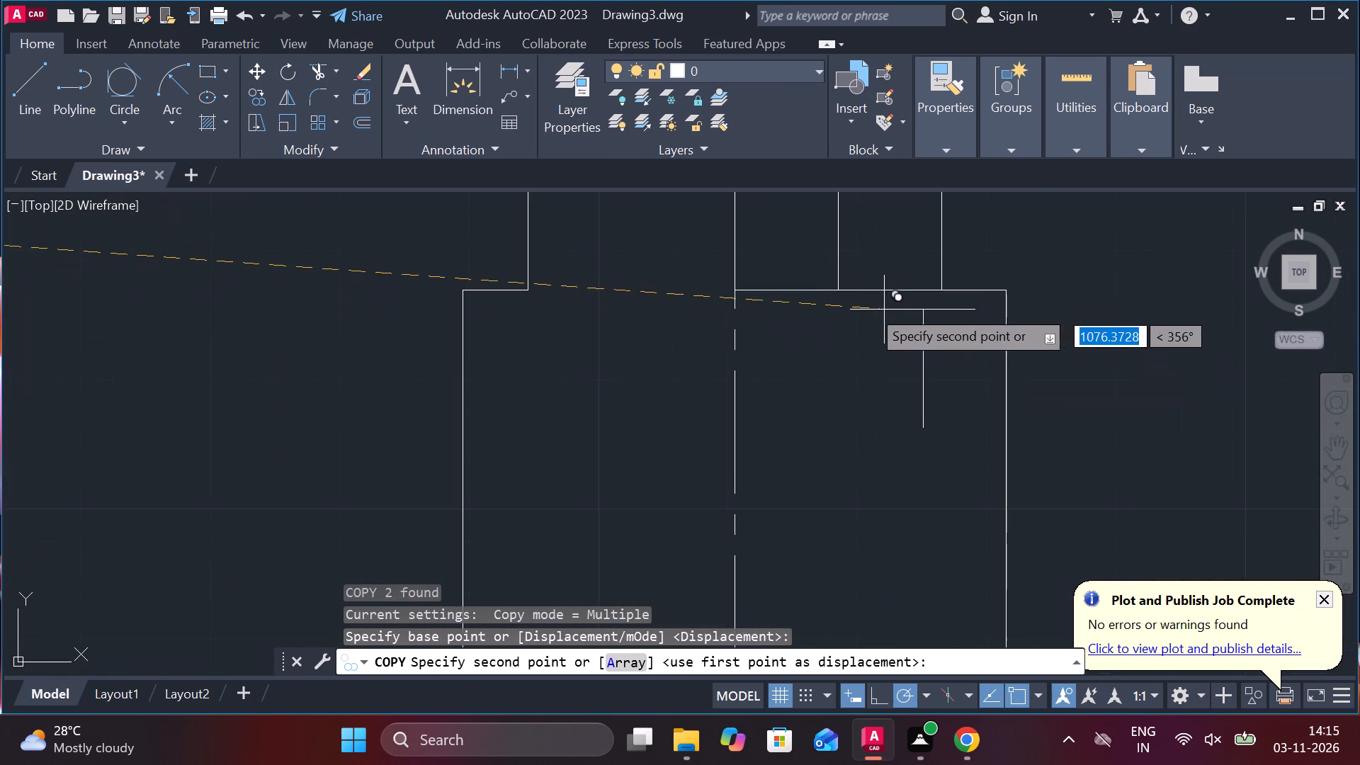
pyautogui.moveTo(746, 244); pyautogui.dragTo(739, 327, button='middle')
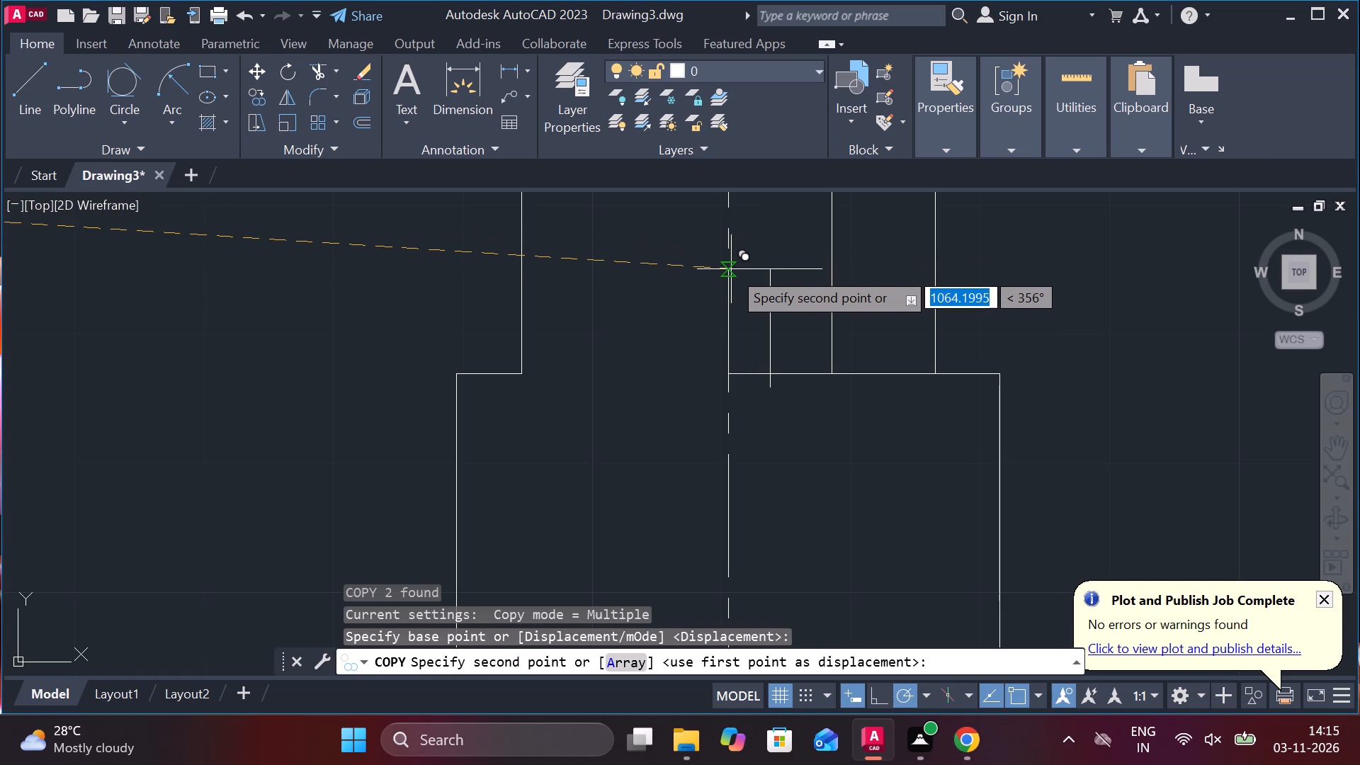
pyautogui.scroll(-2, 778, 279)
pyautogui.click(565, 297)
pyautogui.scroll(-2, 606, 301)
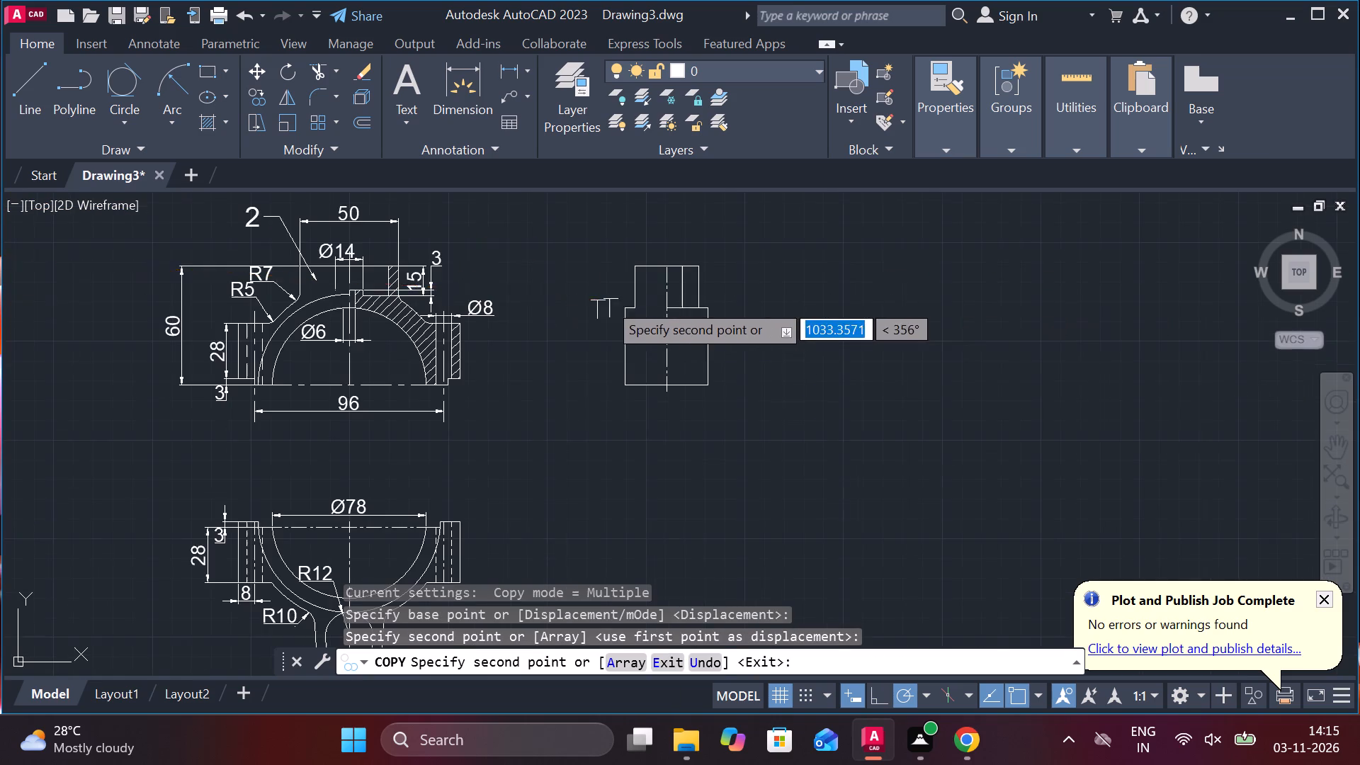
pyautogui.press('Escape')
# Draw a horizontal projection line from the top corner of part 2's Ø14 recess across and beyond the side view's right edge.
pyautogui.scroll(2, 367, 283)
pyautogui.moveTo(395, 302); pyautogui.dragTo(414, 307, button='middle')
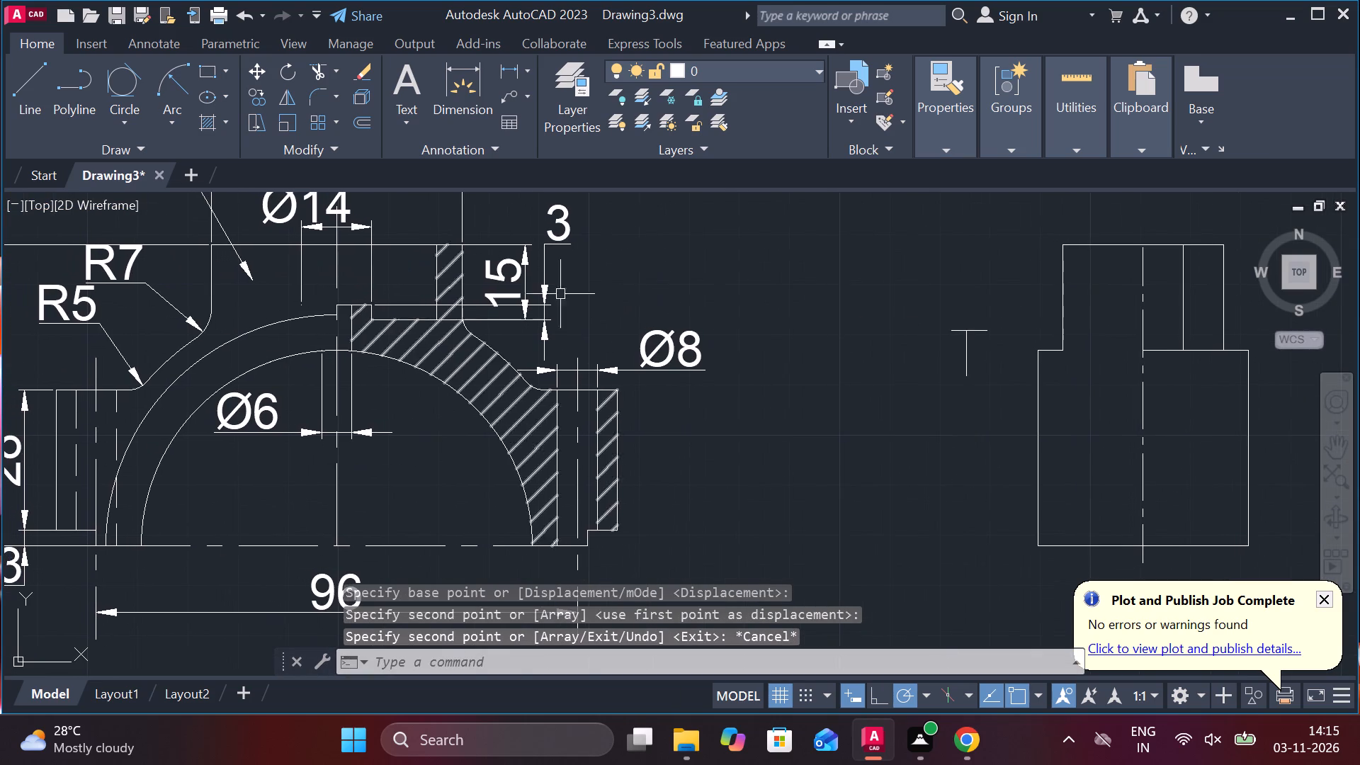
pyautogui.press('l')
pyautogui.press('Return')
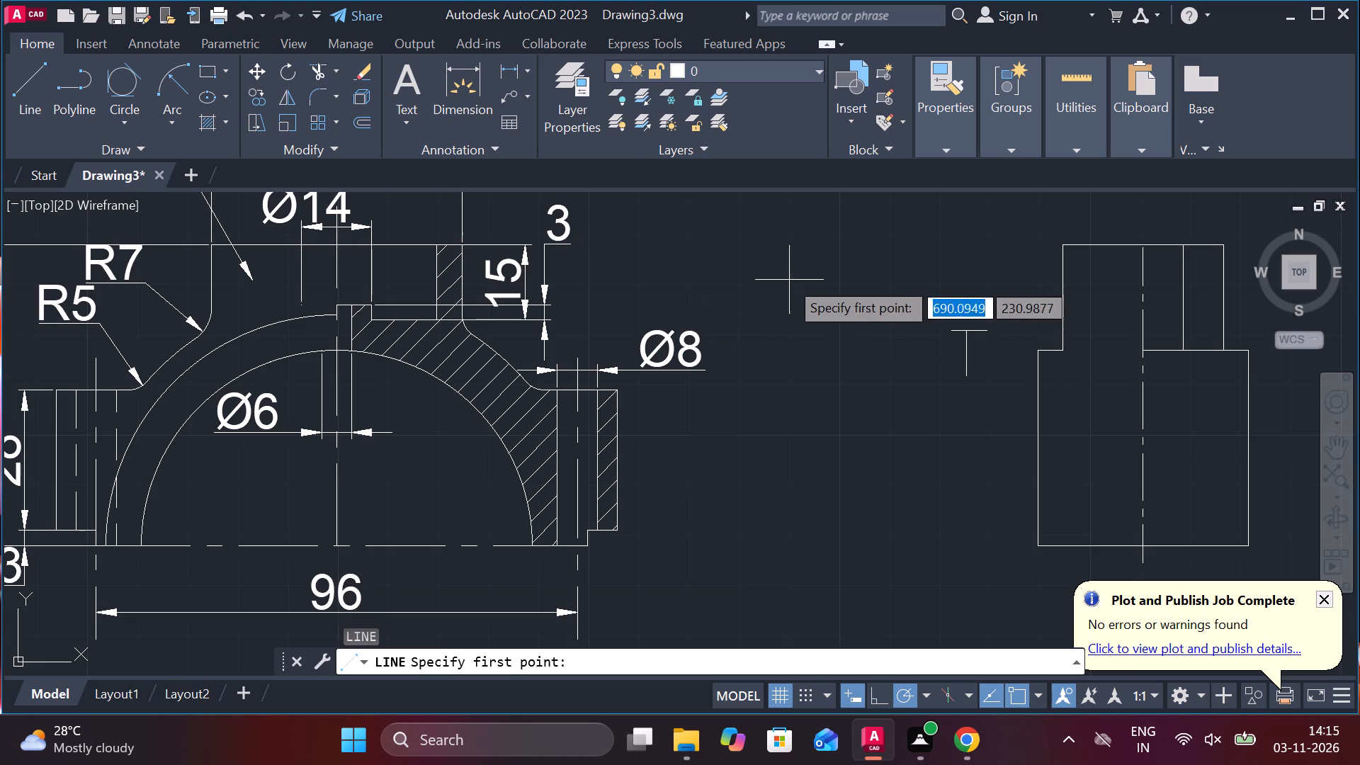
pyautogui.click(377, 300)
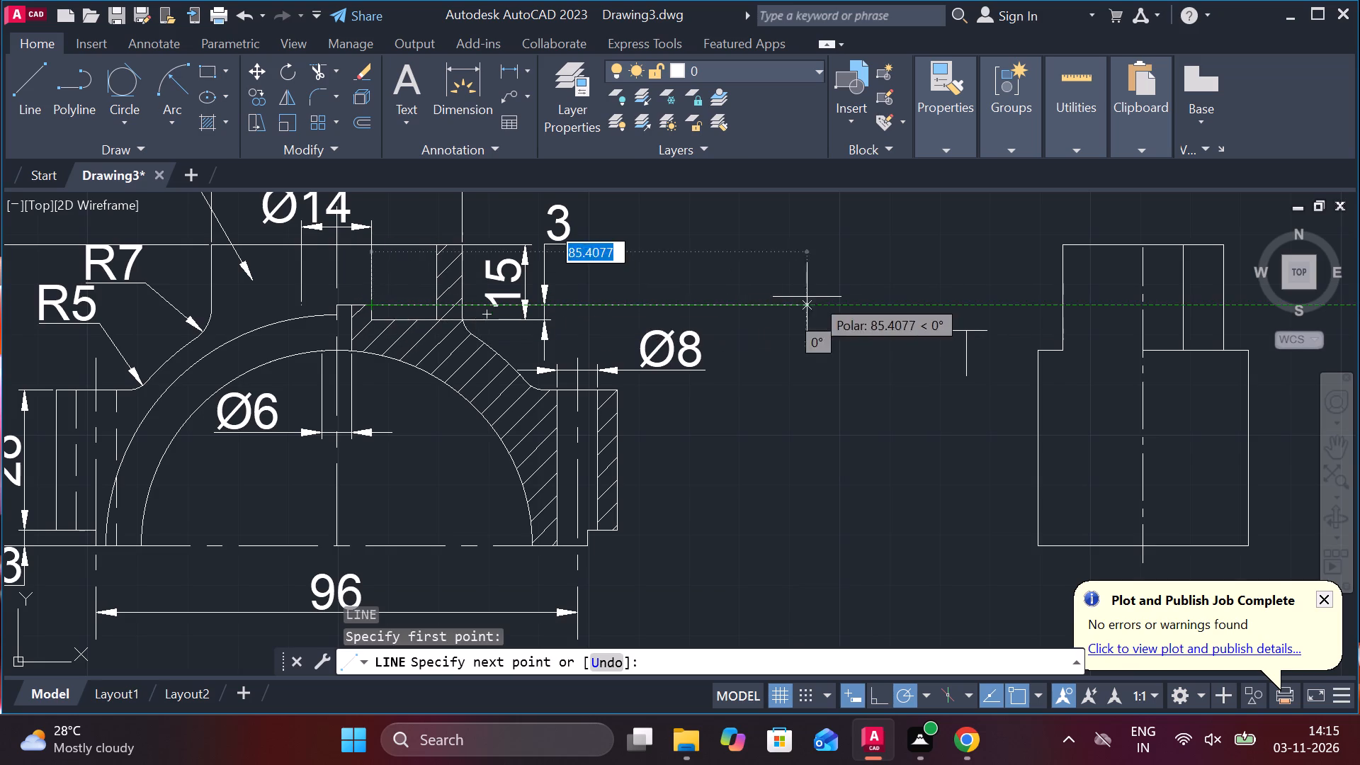
pyautogui.moveTo(829, 296); pyautogui.dragTo(681, 290, button='middle')
pyautogui.click(1171, 286)
pyautogui.press('Escape')
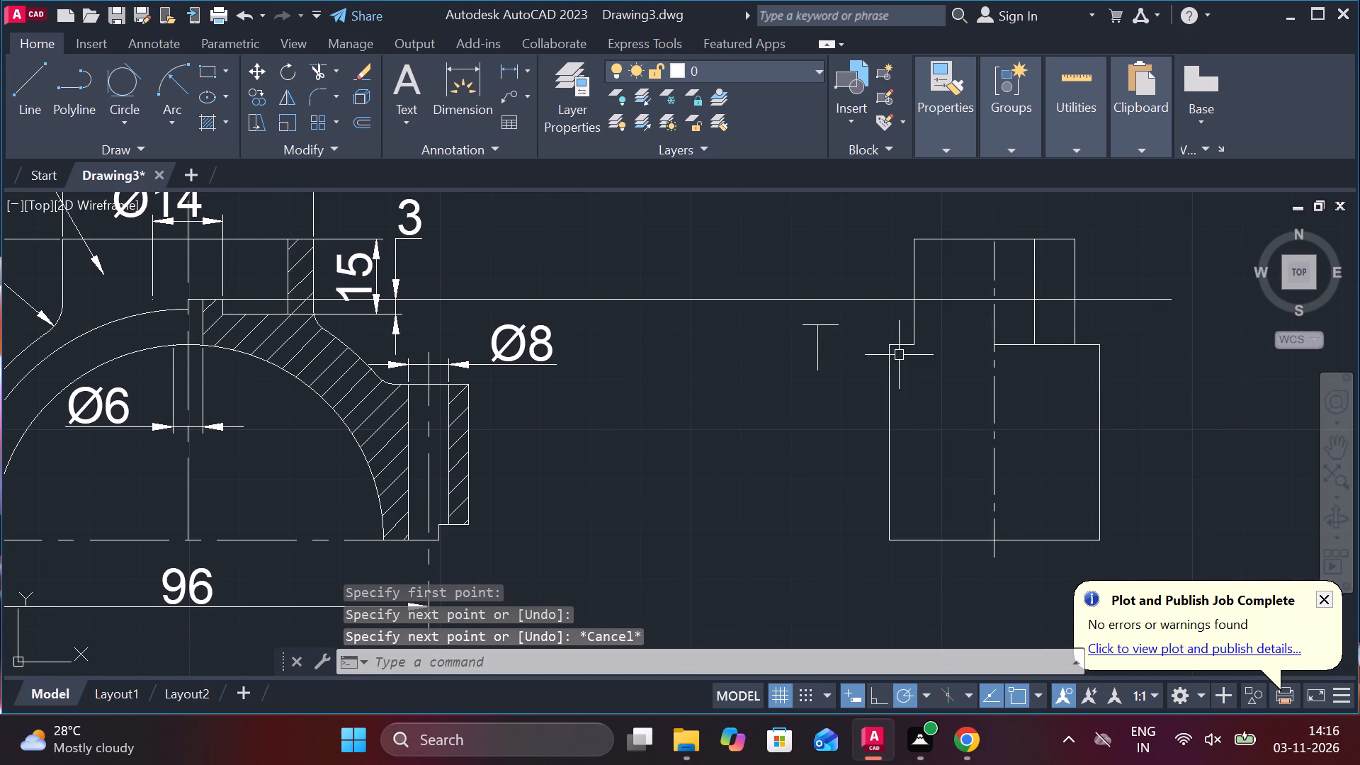
# Move the copied short horizontal and vertical hole lines so their left end sits where the projection line meets part 2's side-view centerline.
pyautogui.click(788, 314)
pyautogui.click(852, 380)
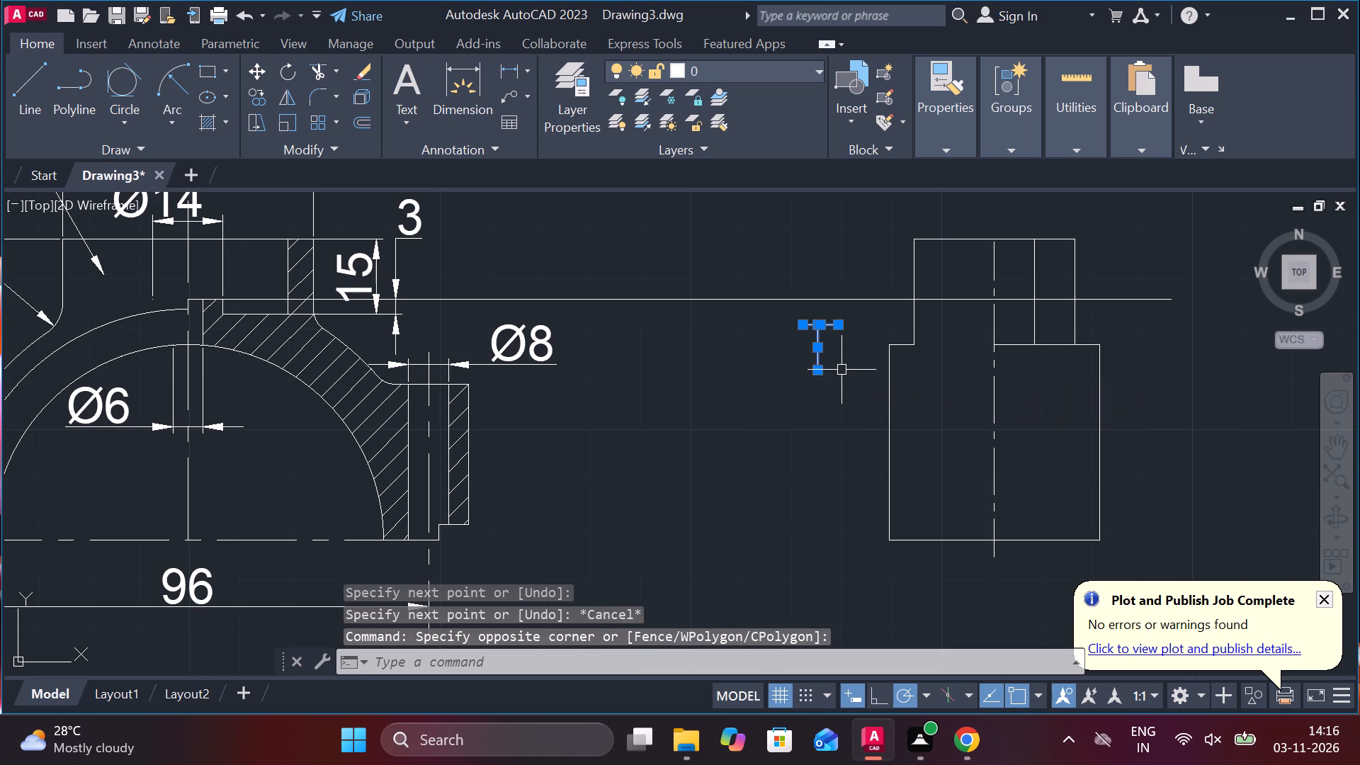
pyautogui.press('m')
pyautogui.press('Return')
pyautogui.scroll(2, 812, 324)
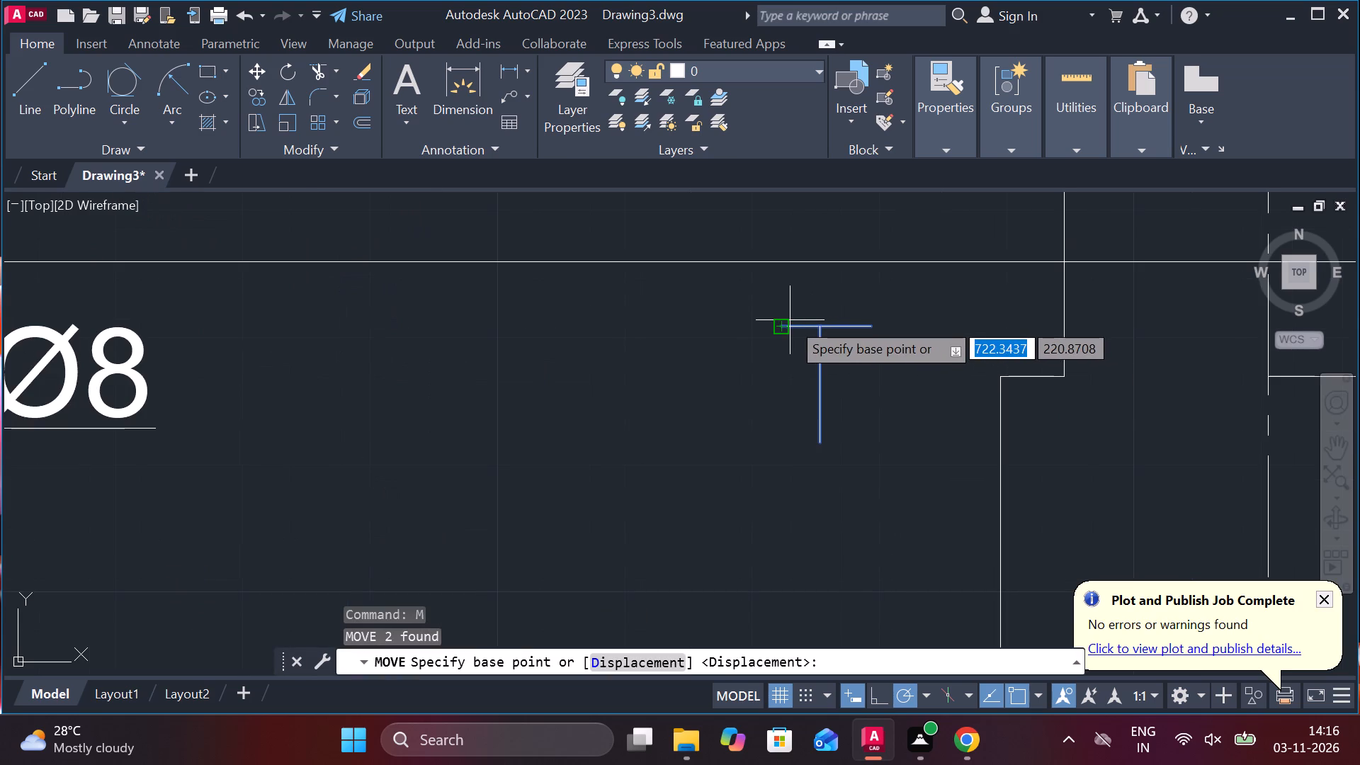
pyautogui.click(778, 327)
pyautogui.moveTo(1026, 311); pyautogui.dragTo(615, 430, button='middle')
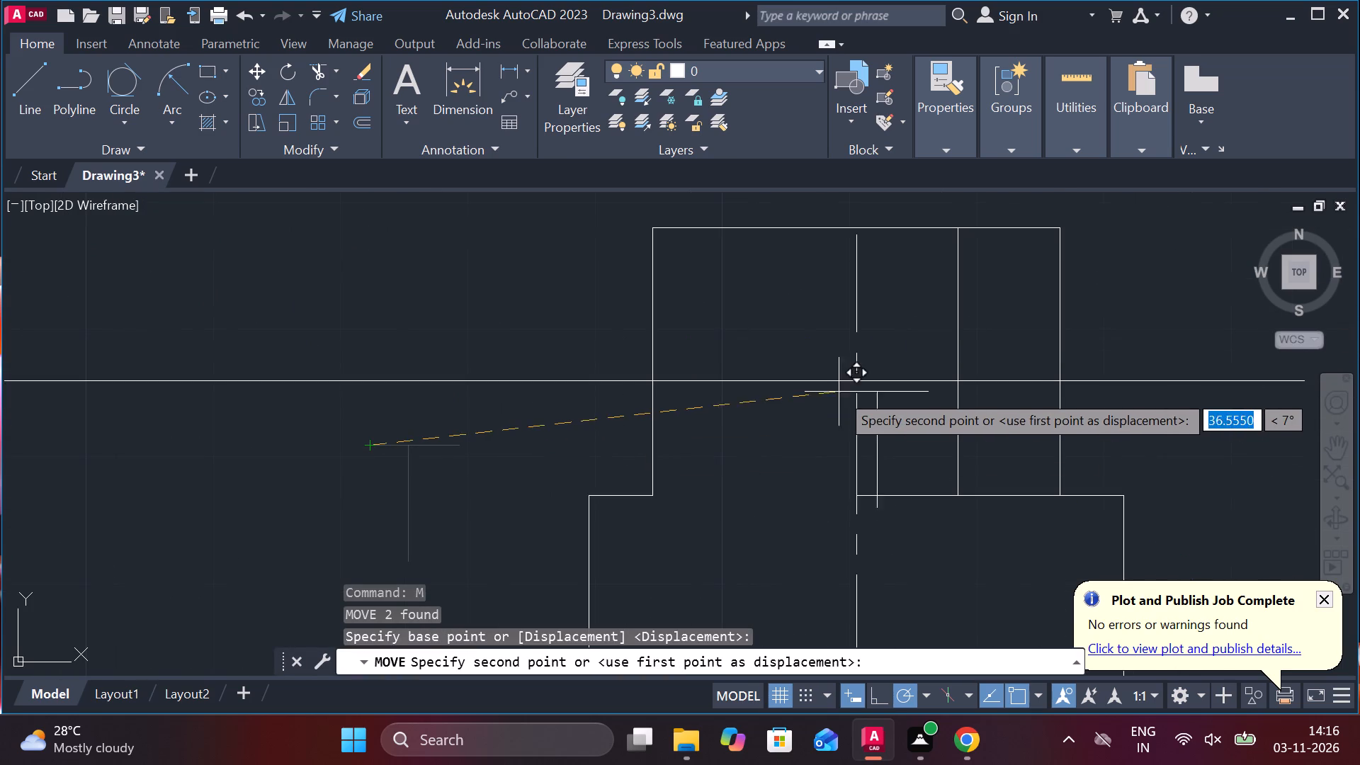
pyautogui.click(854, 378)
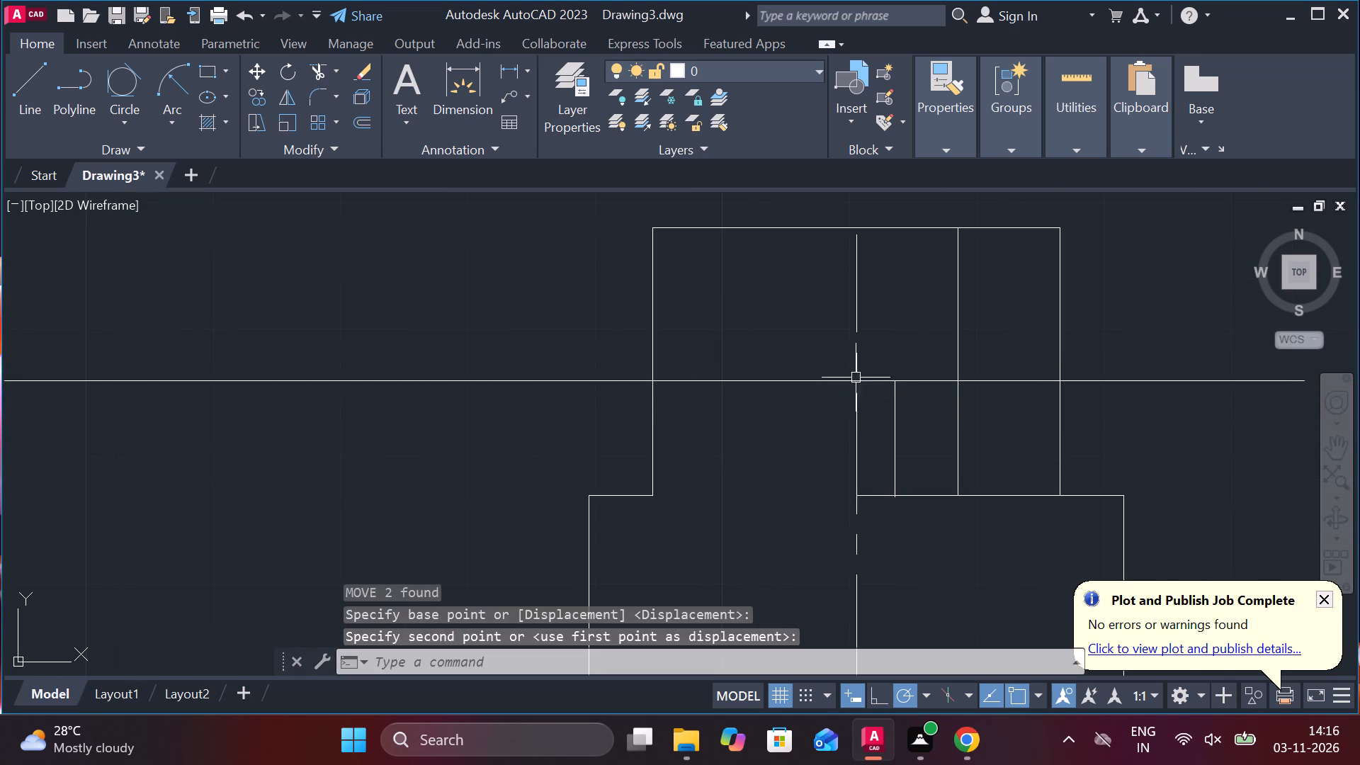
pyautogui.press('Escape')
# Erase the horizontal projection line running through part 2's side view.
pyautogui.click(788, 384)
pyautogui.write('E')
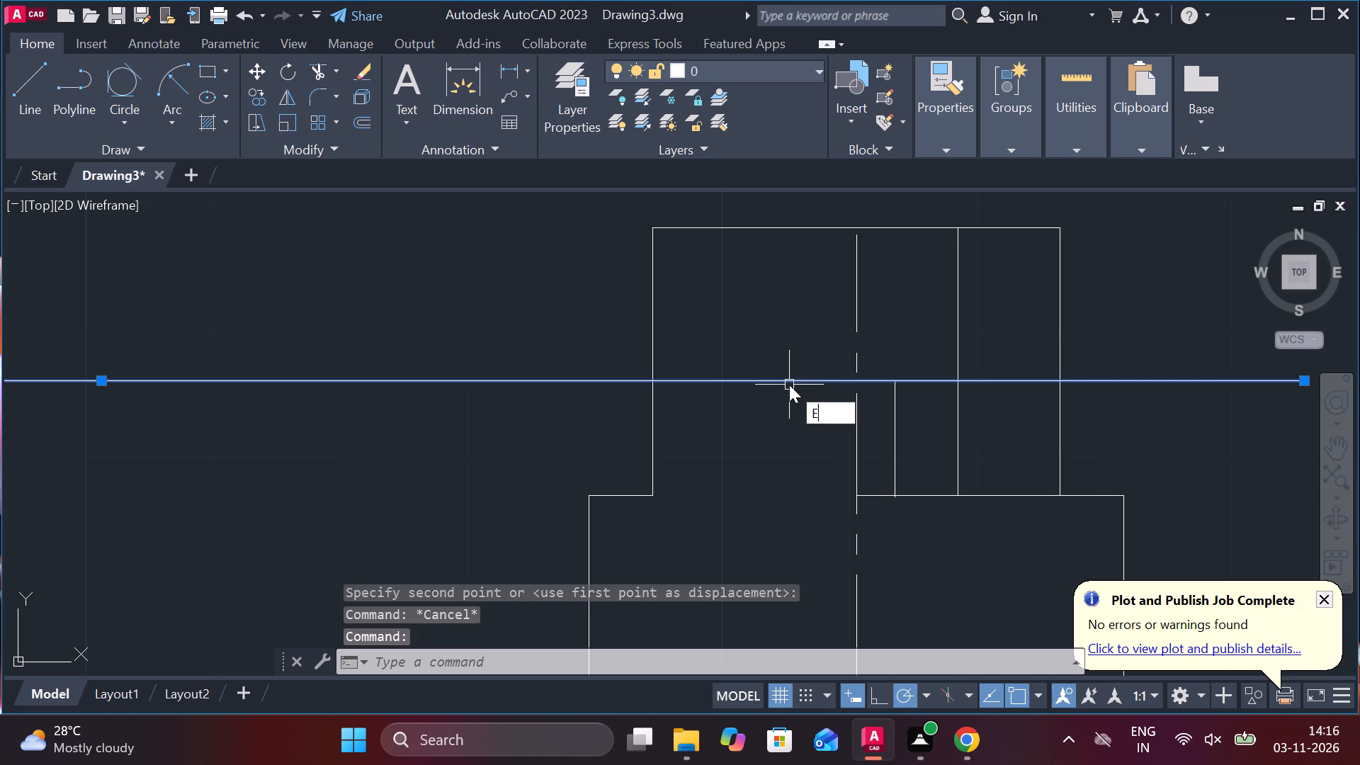
pyautogui.press('space')
# Extend the short horizontal line to the offset vertical recess line and trim that vertical below it, forming the recess corner.
pyautogui.scroll(-1, 900, 423)
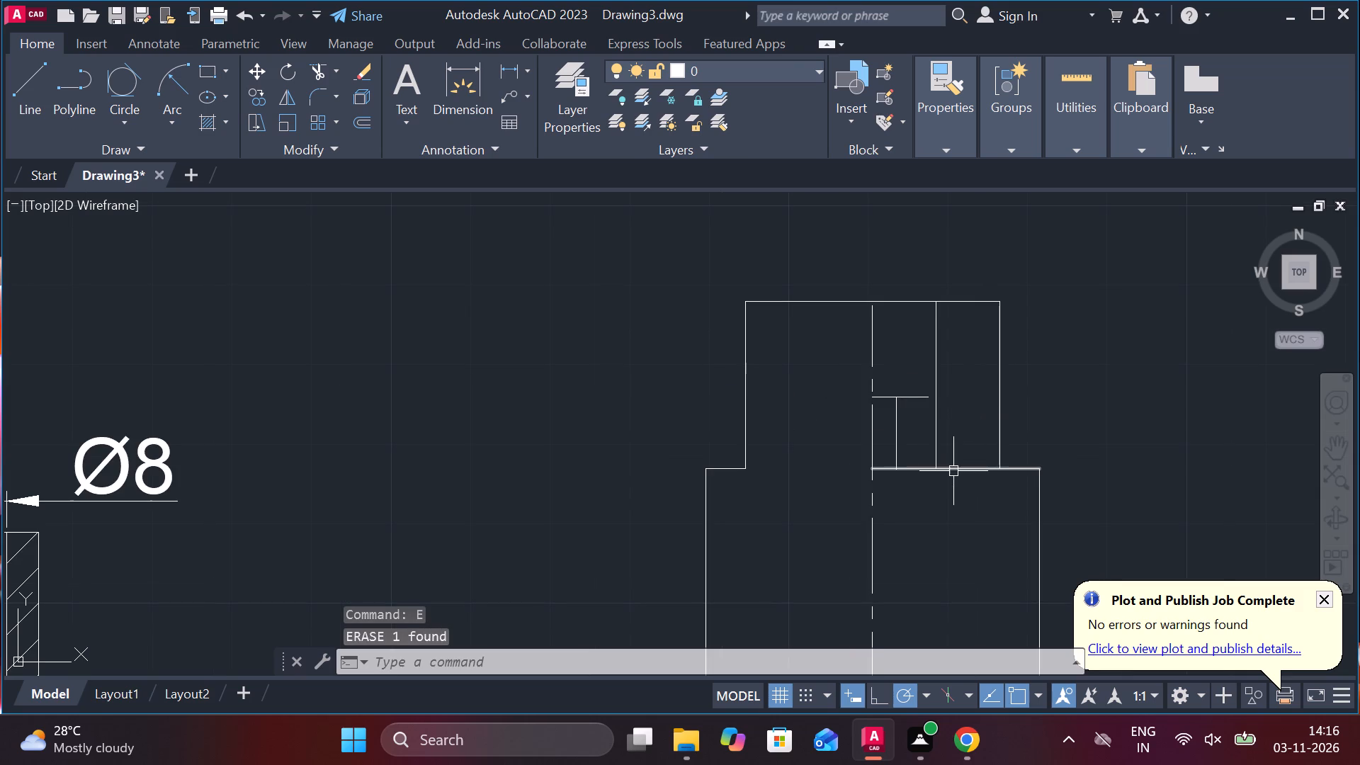
pyautogui.write('EX')
pyautogui.press('space')
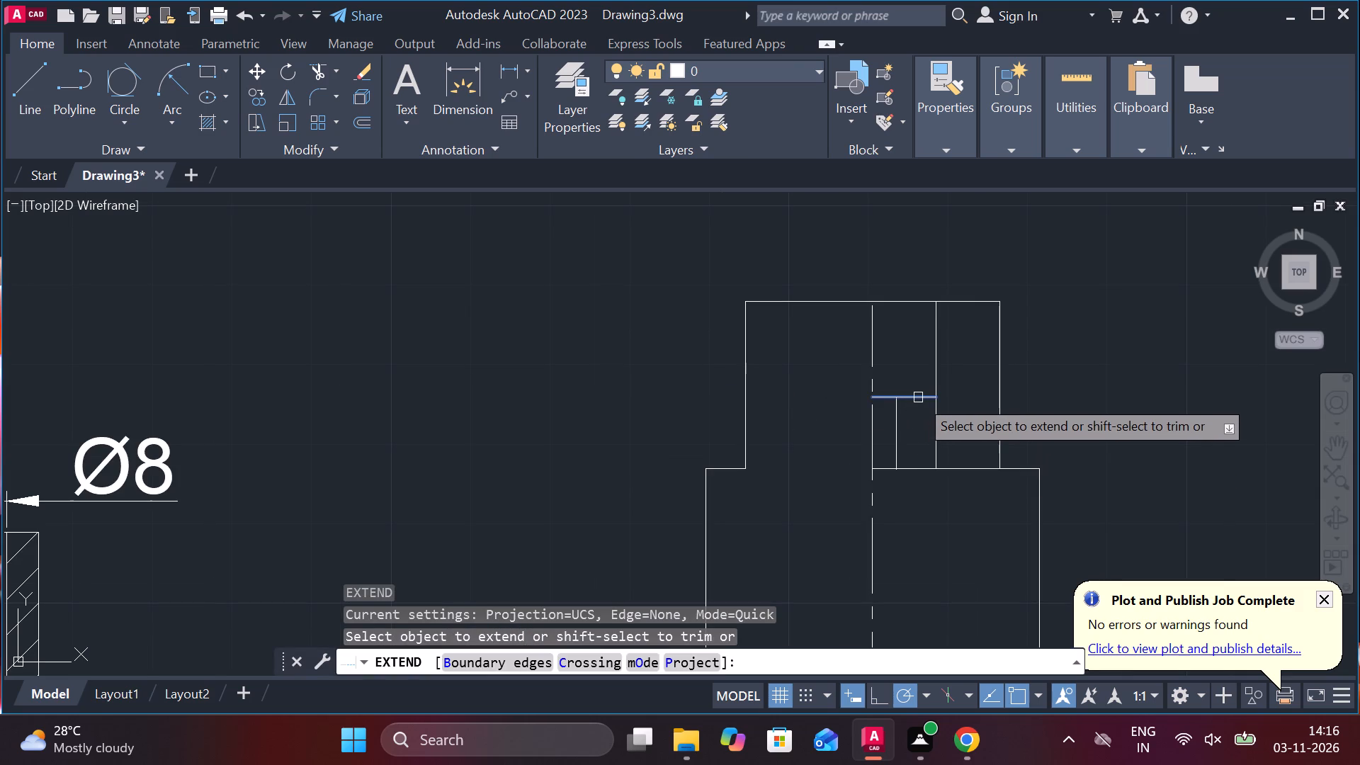
pyautogui.click(918, 397)
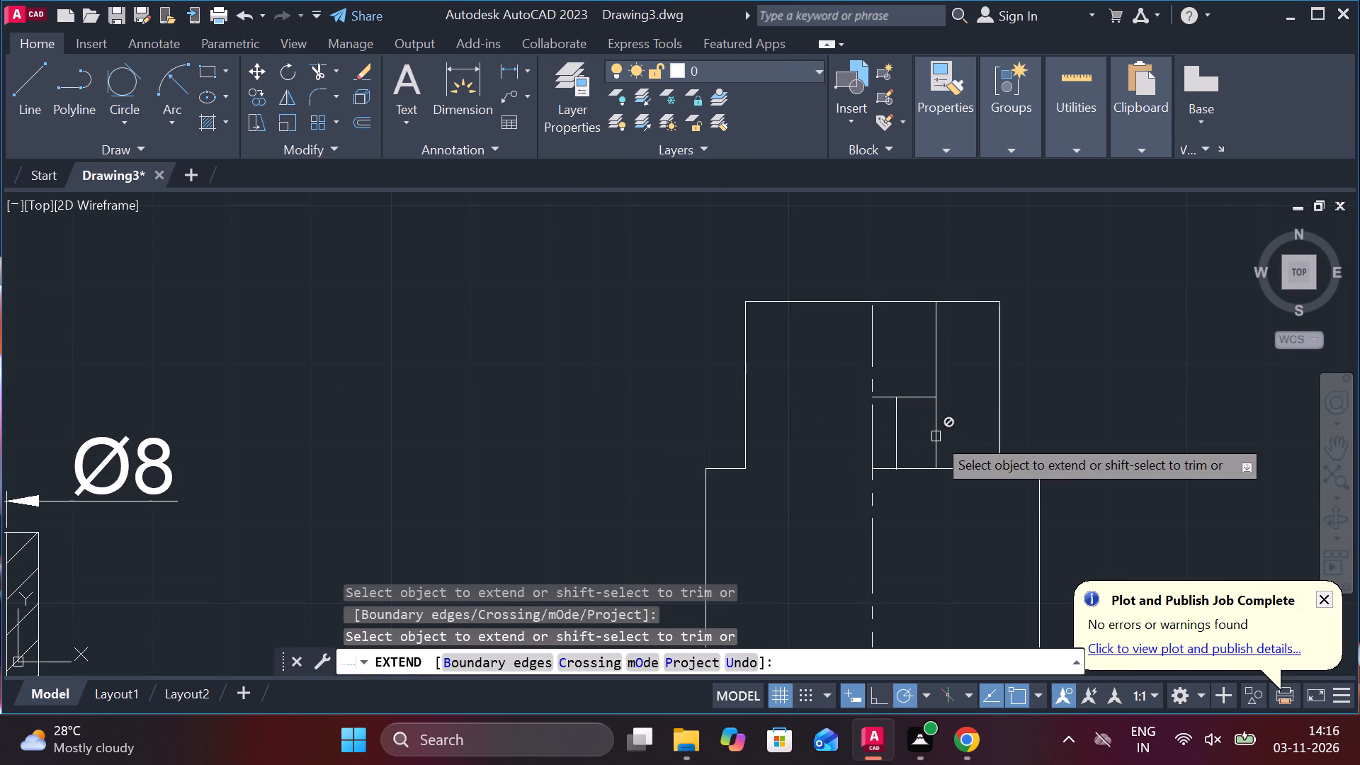
pyautogui.press('Escape')
pyautogui.write('TR')
pyautogui.press('space')
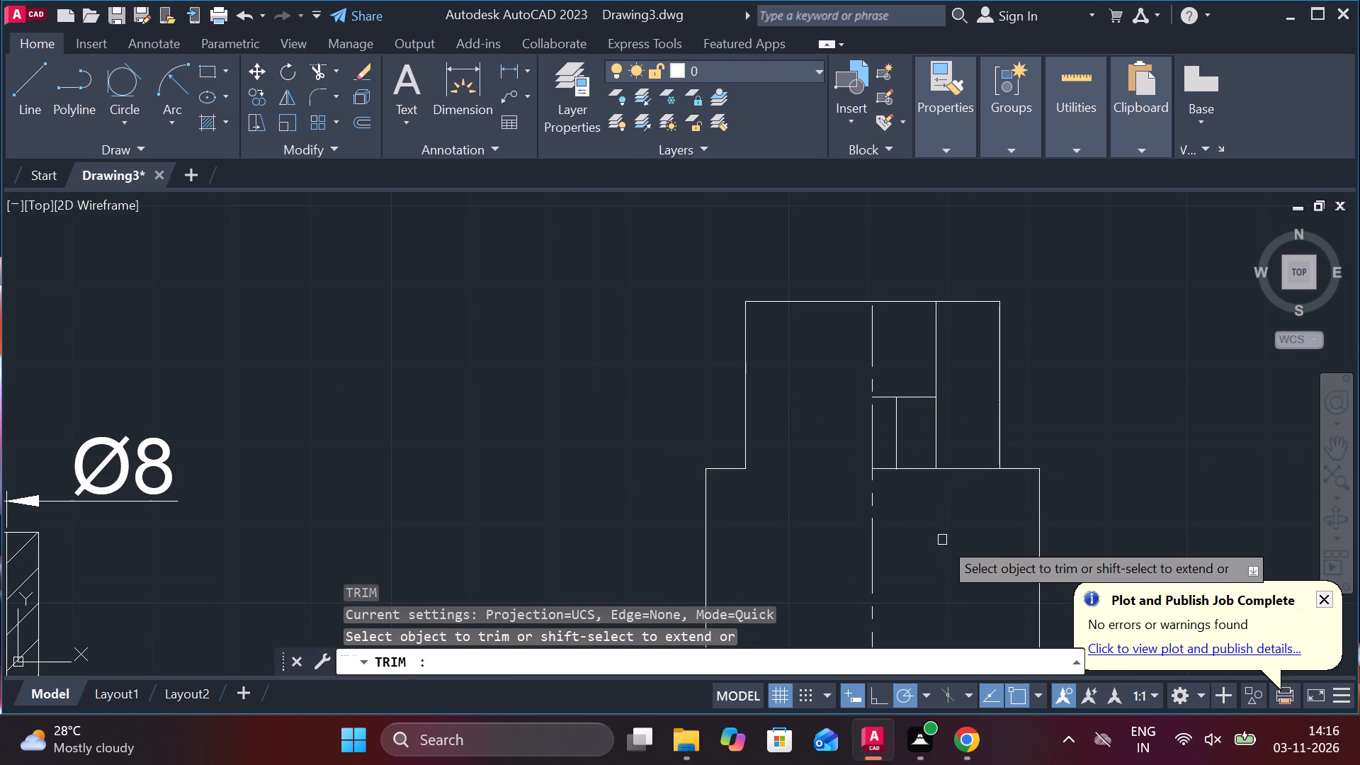
pyautogui.click(931, 433)
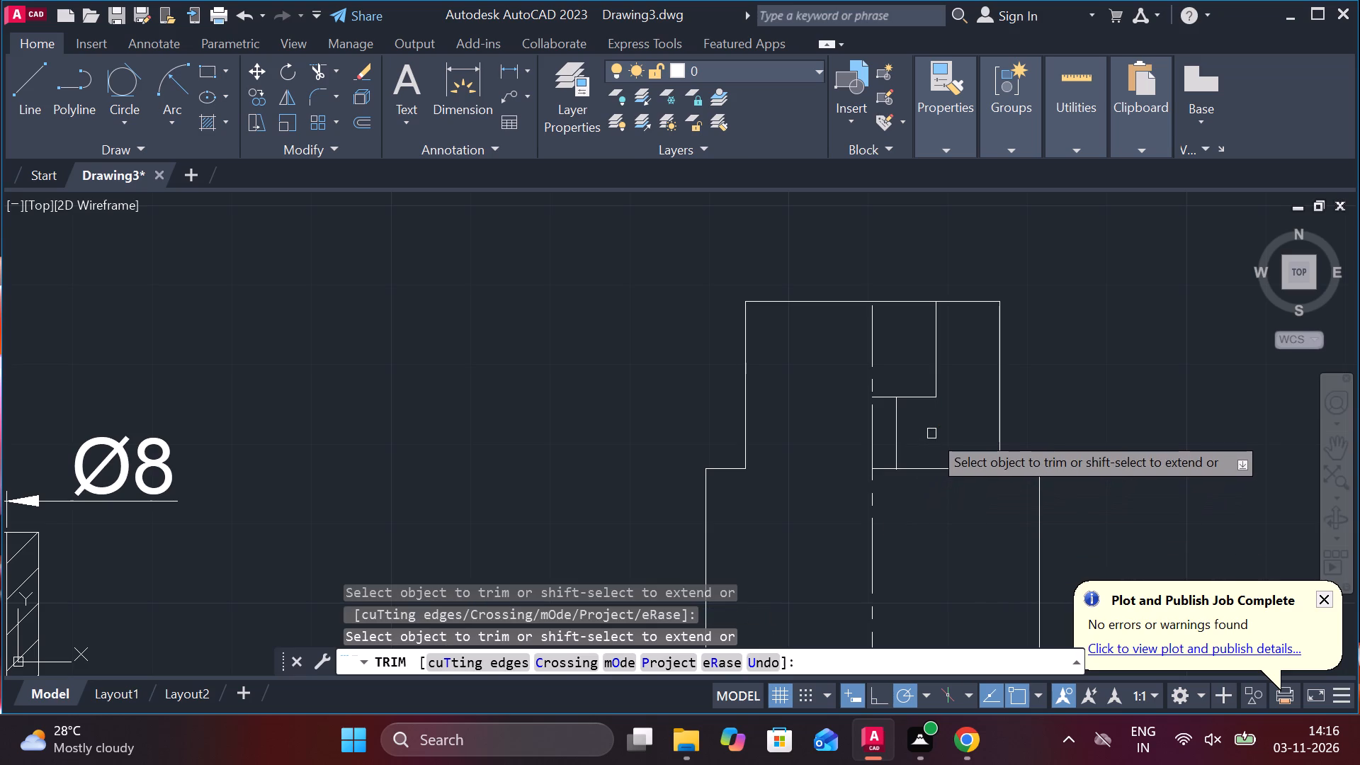
pyautogui.scroll(-3, 950, 432)
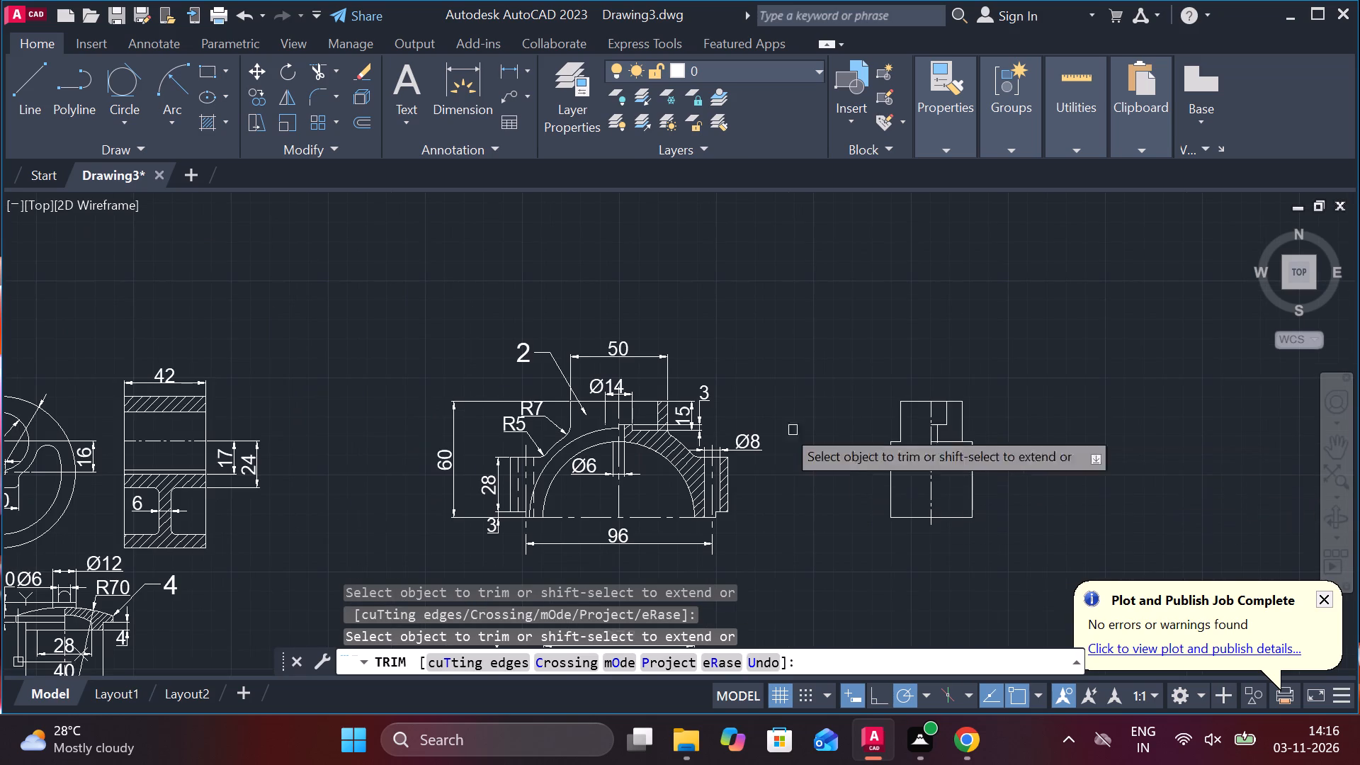
pyautogui.scroll(2, 760, 386)
pyautogui.press('Escape')
# Draw a horizontal projection line about 185 long from the bottom corner of part 2's Ø14 recess past the side view's right edge.
pyautogui.press('l')
pyautogui.press('Return')
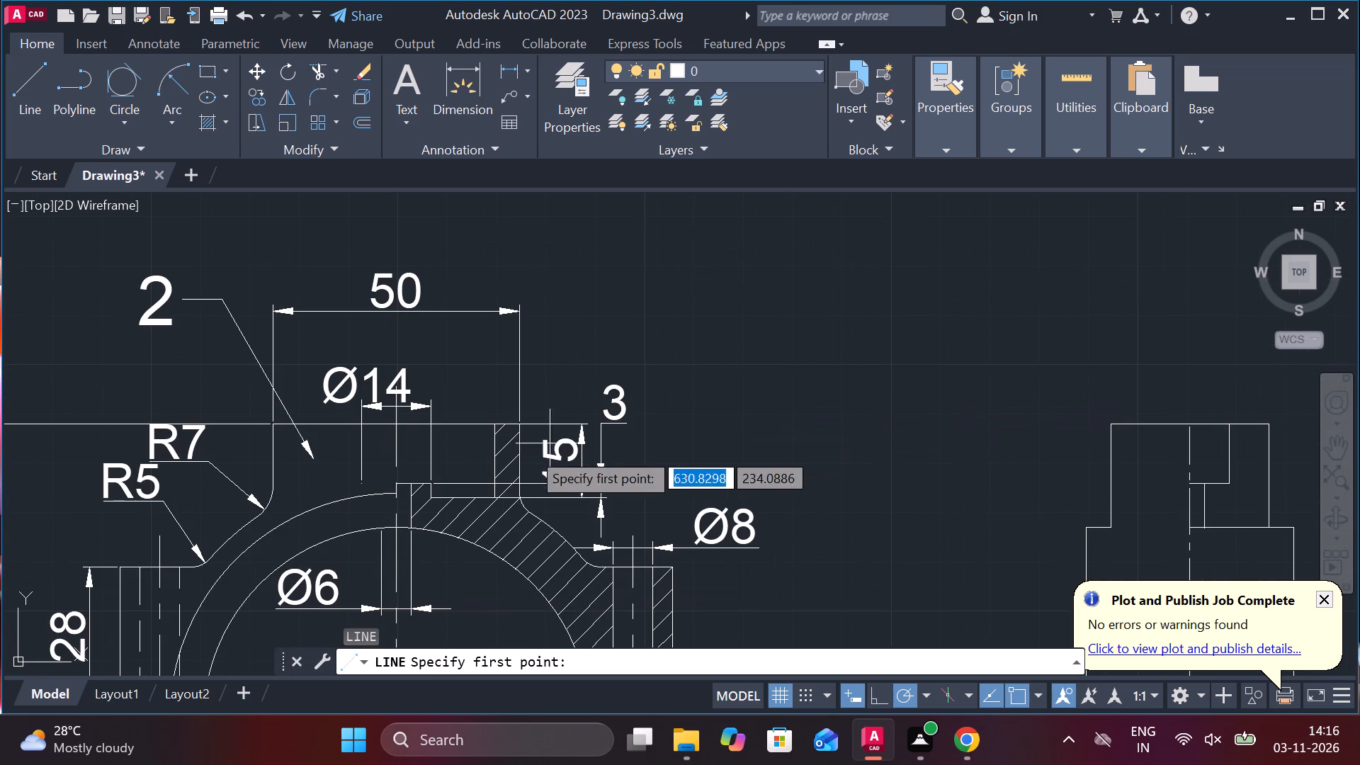
pyautogui.click(437, 499)
pyautogui.moveTo(742, 491); pyautogui.dragTo(563, 455, button='middle')
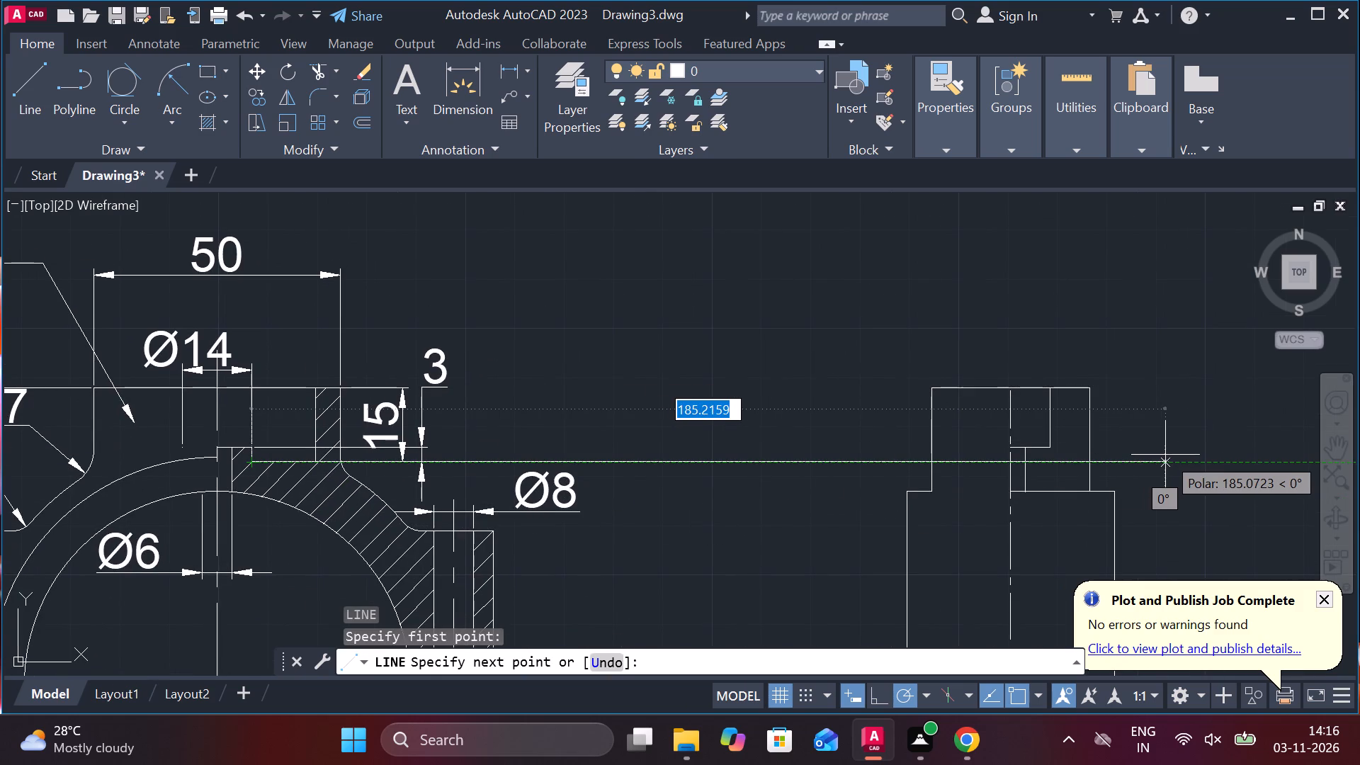
pyautogui.press('Escape')
# Extend the side view's vertical recess line down to the new projection line.
pyautogui.scroll(1, 1142, 432)
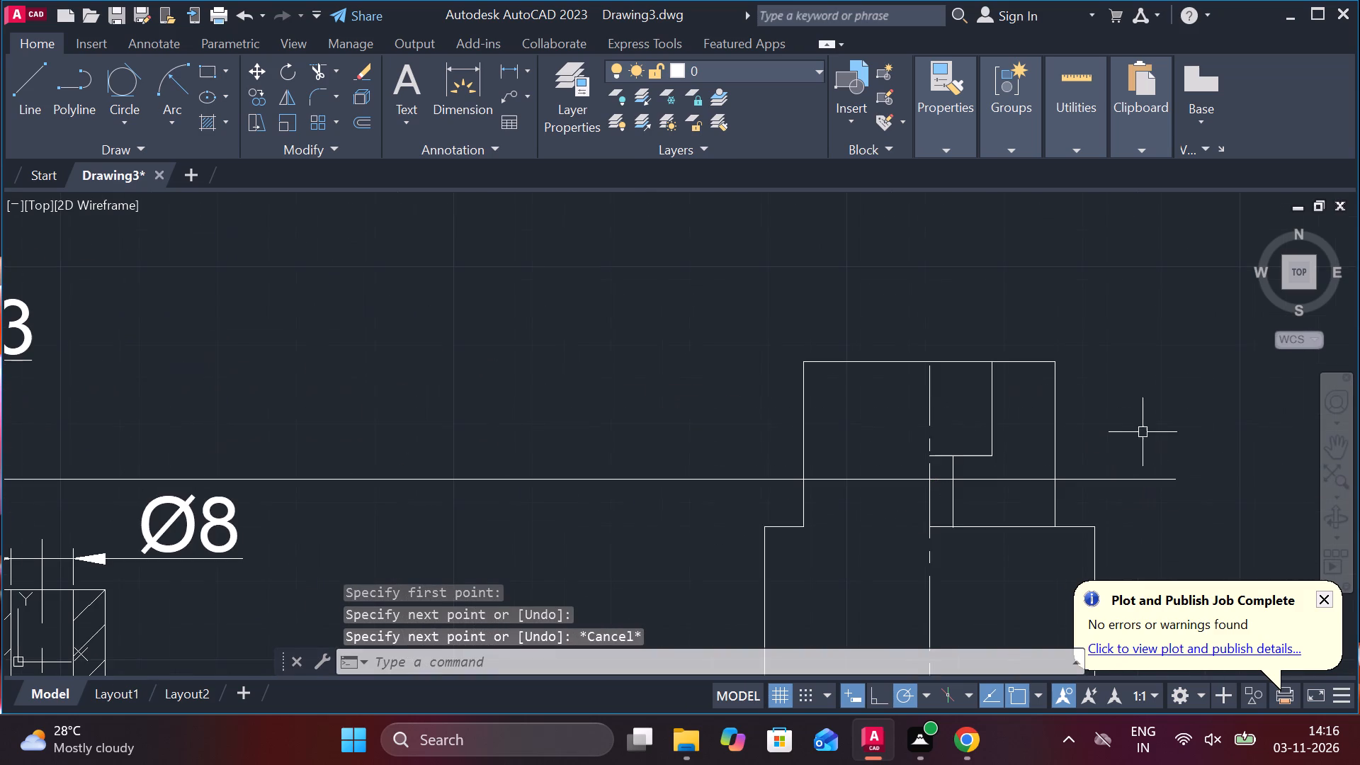
pyautogui.write('EX')
pyautogui.press('space')
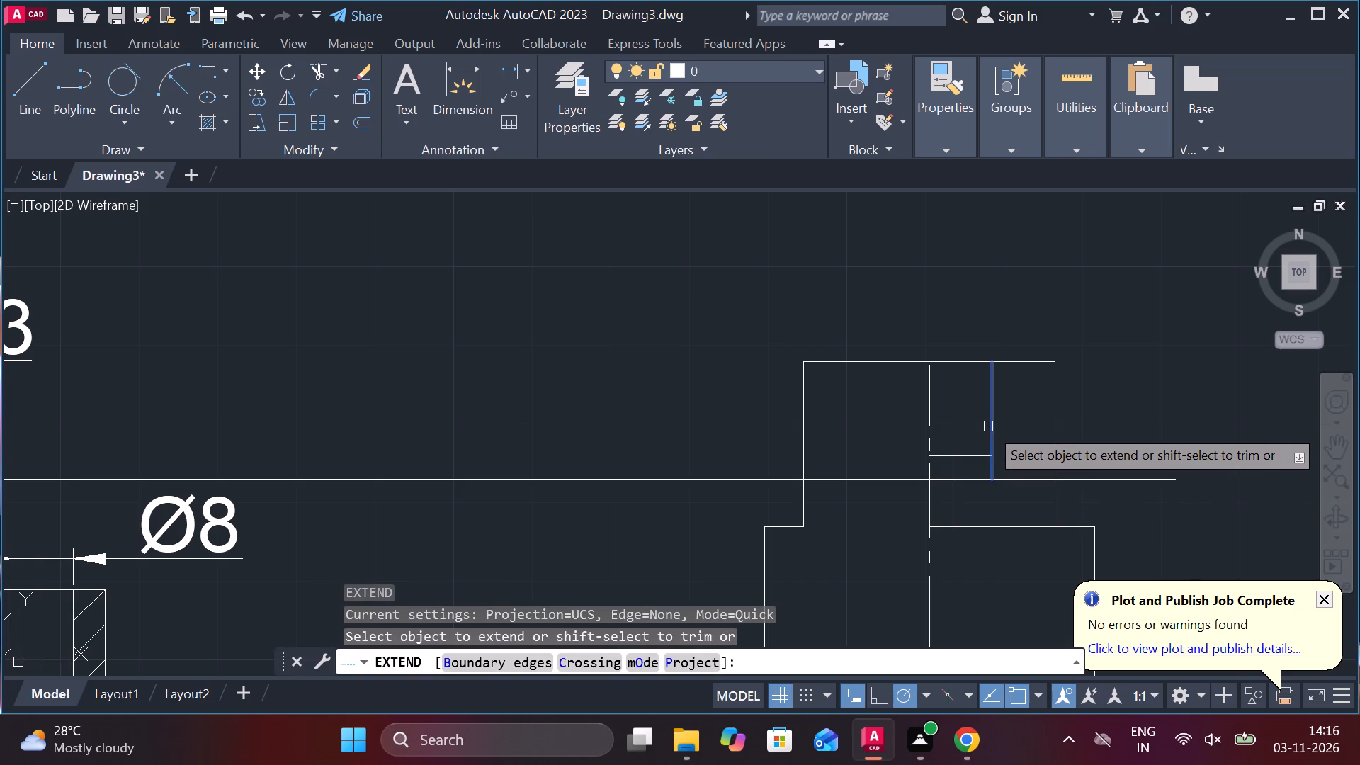
pyautogui.click(988, 426)
pyautogui.press('Escape')
# Trim the short horizontal line beyond the hole line, and the projection line inside the hole and between recess line and right edge.
pyautogui.write('TR')
pyautogui.press('space')
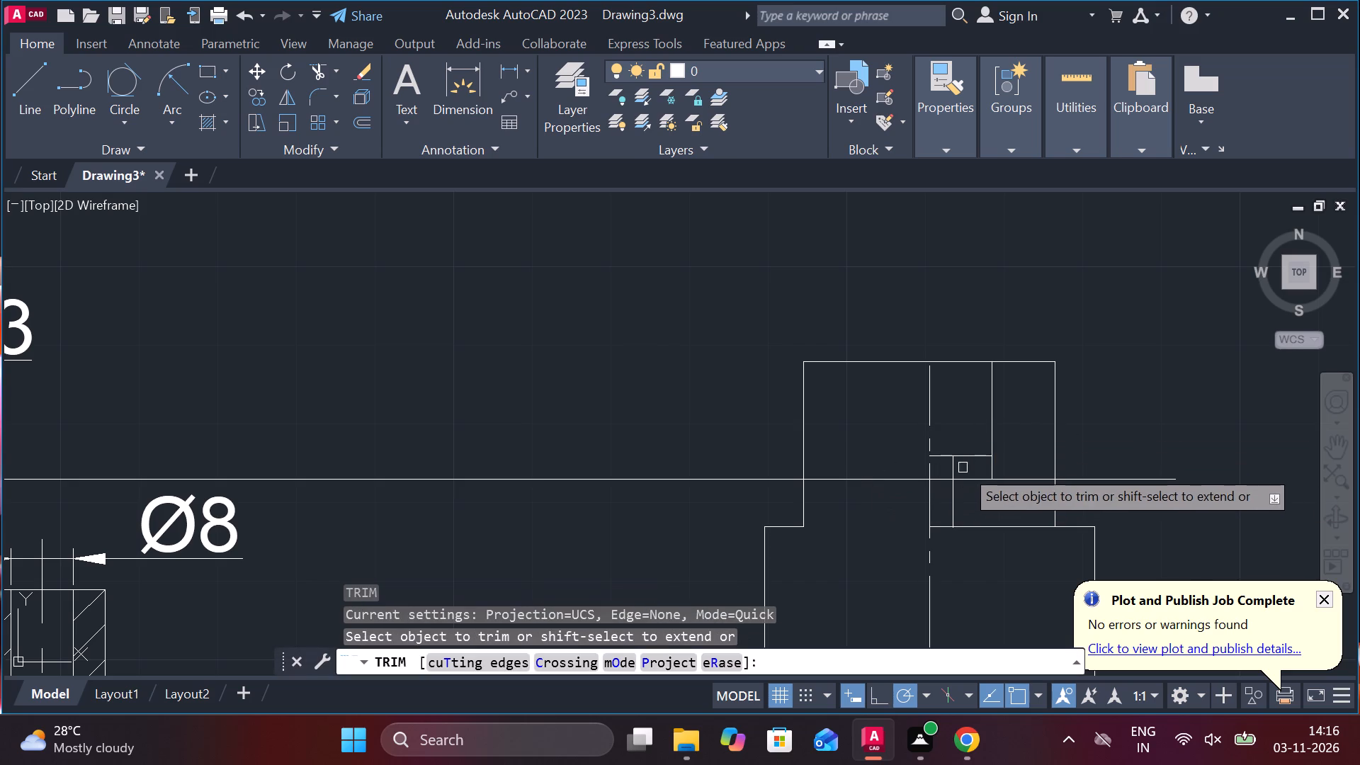
pyautogui.click(970, 457)
pyautogui.click(943, 484)
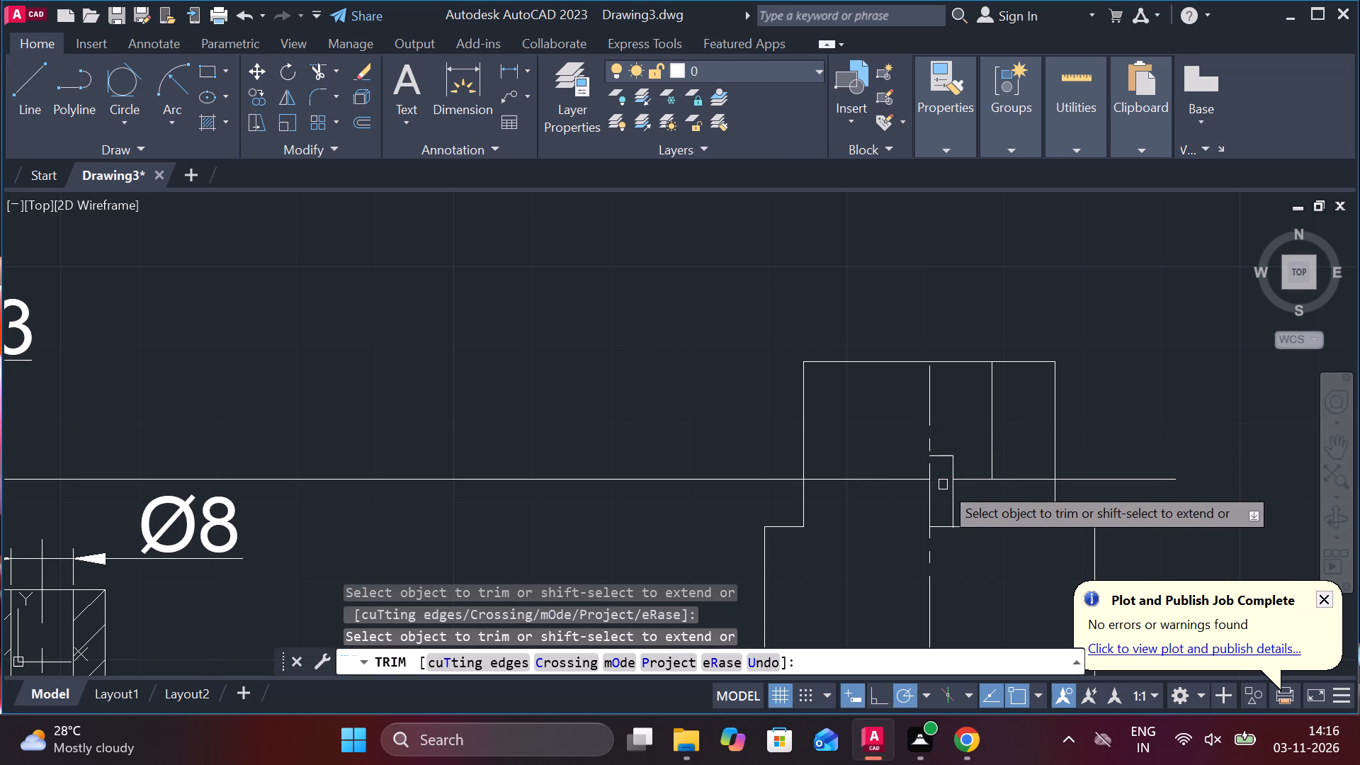
pyautogui.click(1008, 482)
pyautogui.press('Escape')
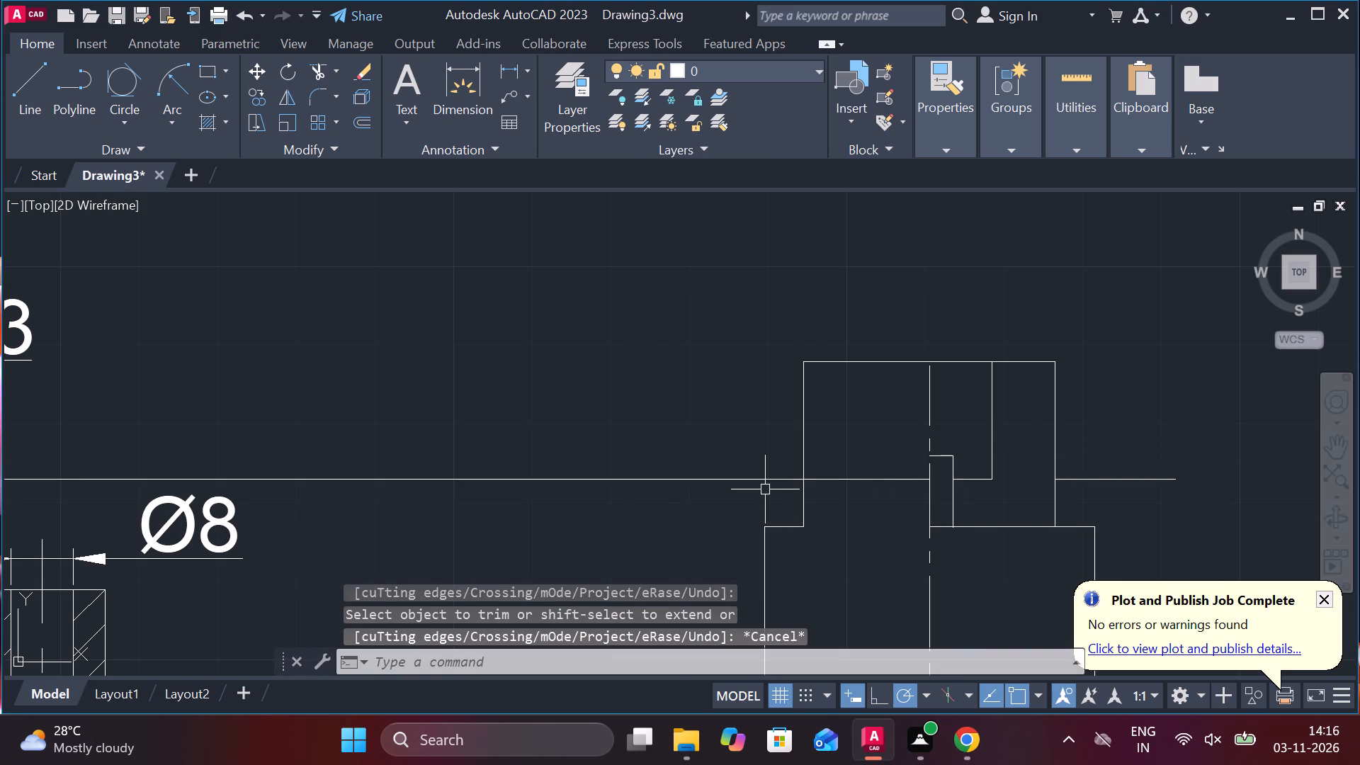
# Erase the leftover projection line segments on the left and right of the side view's recess.
pyautogui.click(765, 488)
pyautogui.click(759, 483)
pyautogui.click(739, 483)
pyautogui.write('E')
pyautogui.press('space')
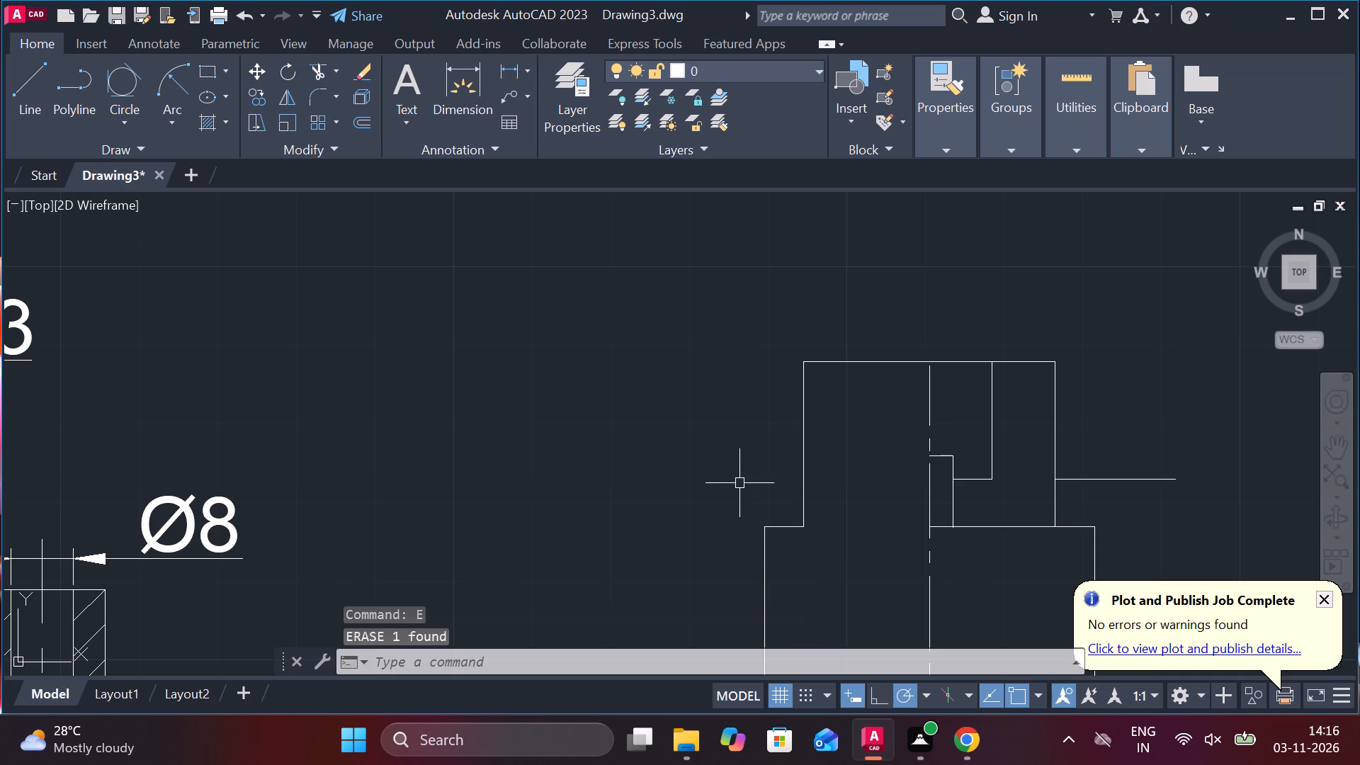
pyautogui.click(1123, 478)
pyautogui.write('E')
pyautogui.press('space')
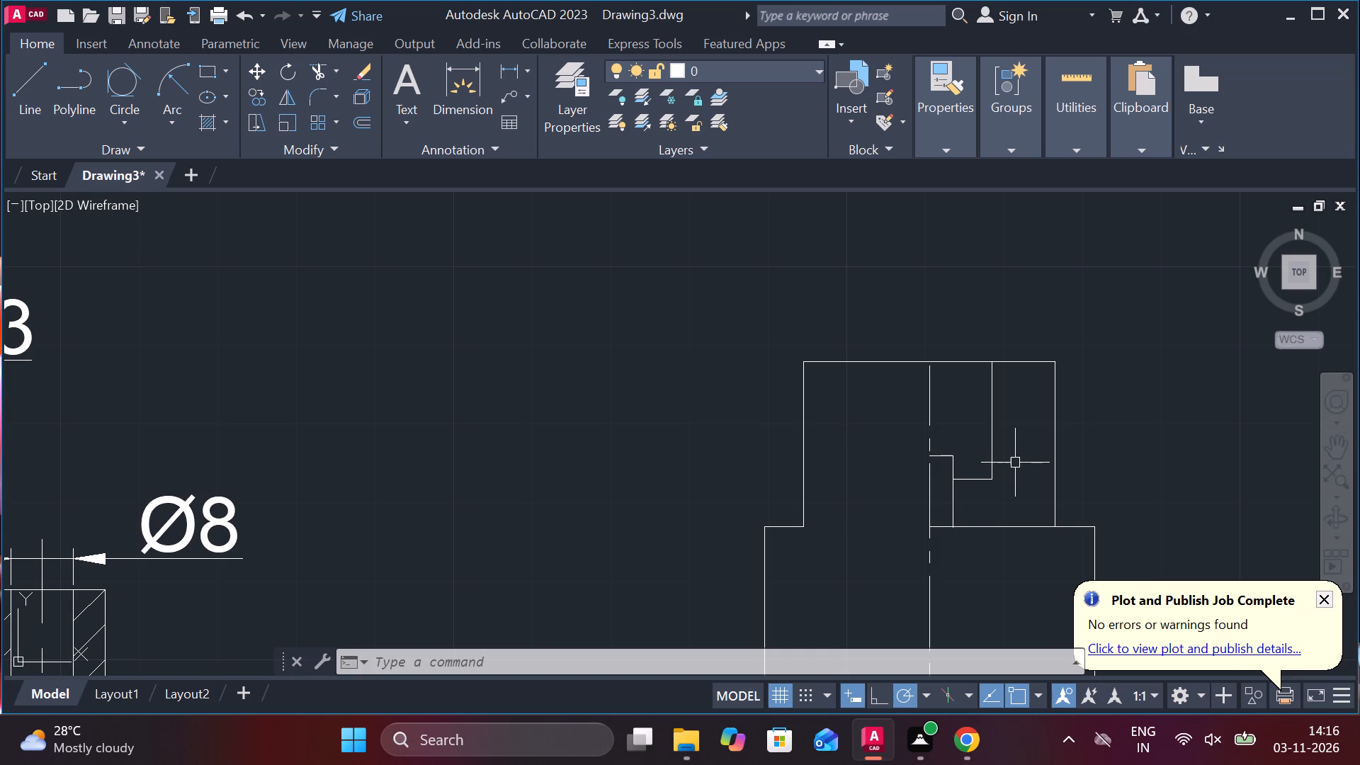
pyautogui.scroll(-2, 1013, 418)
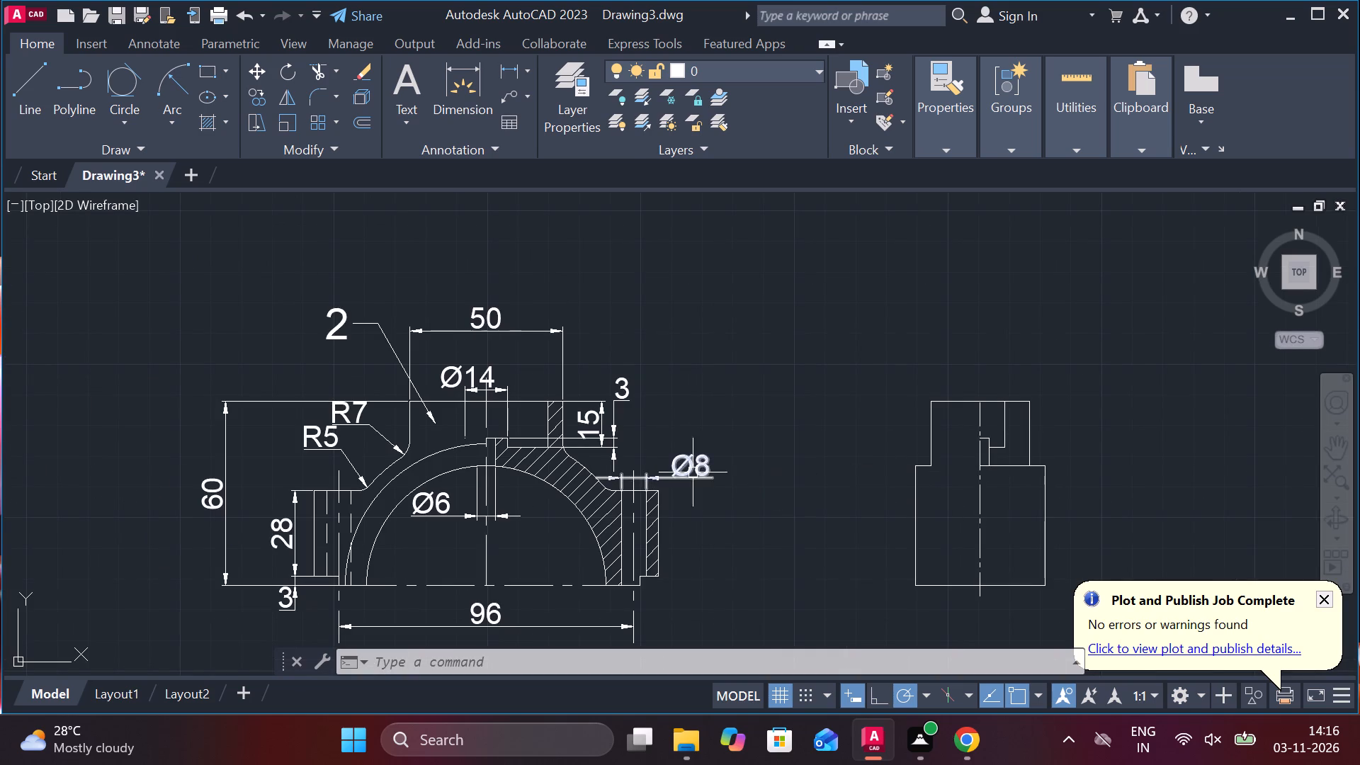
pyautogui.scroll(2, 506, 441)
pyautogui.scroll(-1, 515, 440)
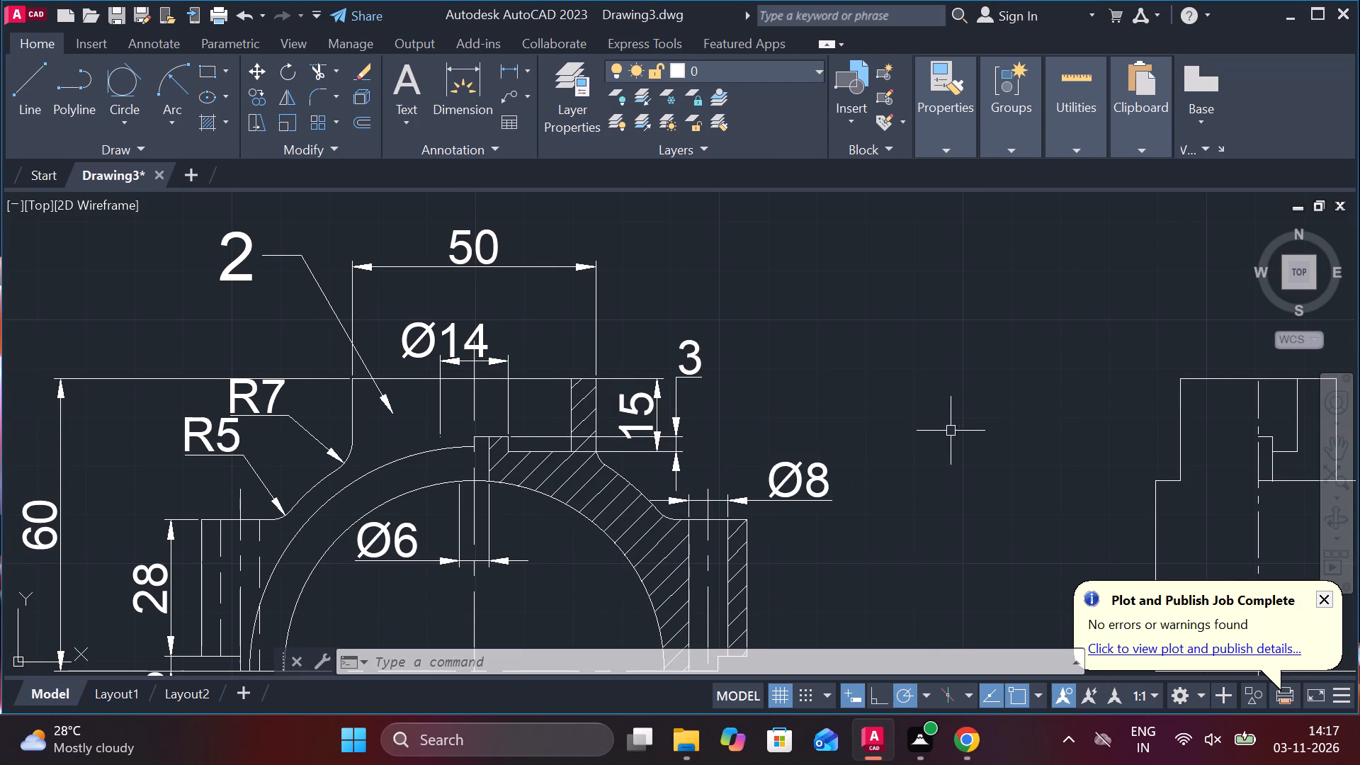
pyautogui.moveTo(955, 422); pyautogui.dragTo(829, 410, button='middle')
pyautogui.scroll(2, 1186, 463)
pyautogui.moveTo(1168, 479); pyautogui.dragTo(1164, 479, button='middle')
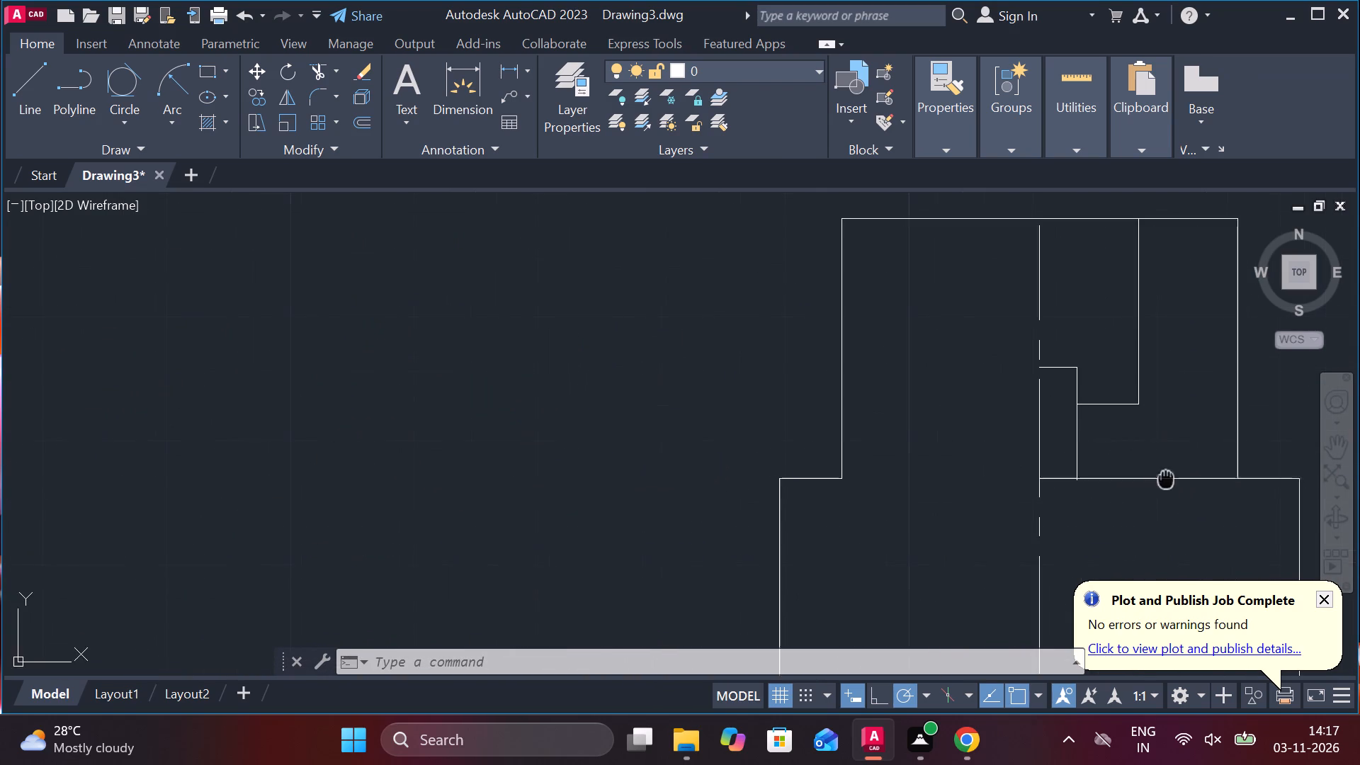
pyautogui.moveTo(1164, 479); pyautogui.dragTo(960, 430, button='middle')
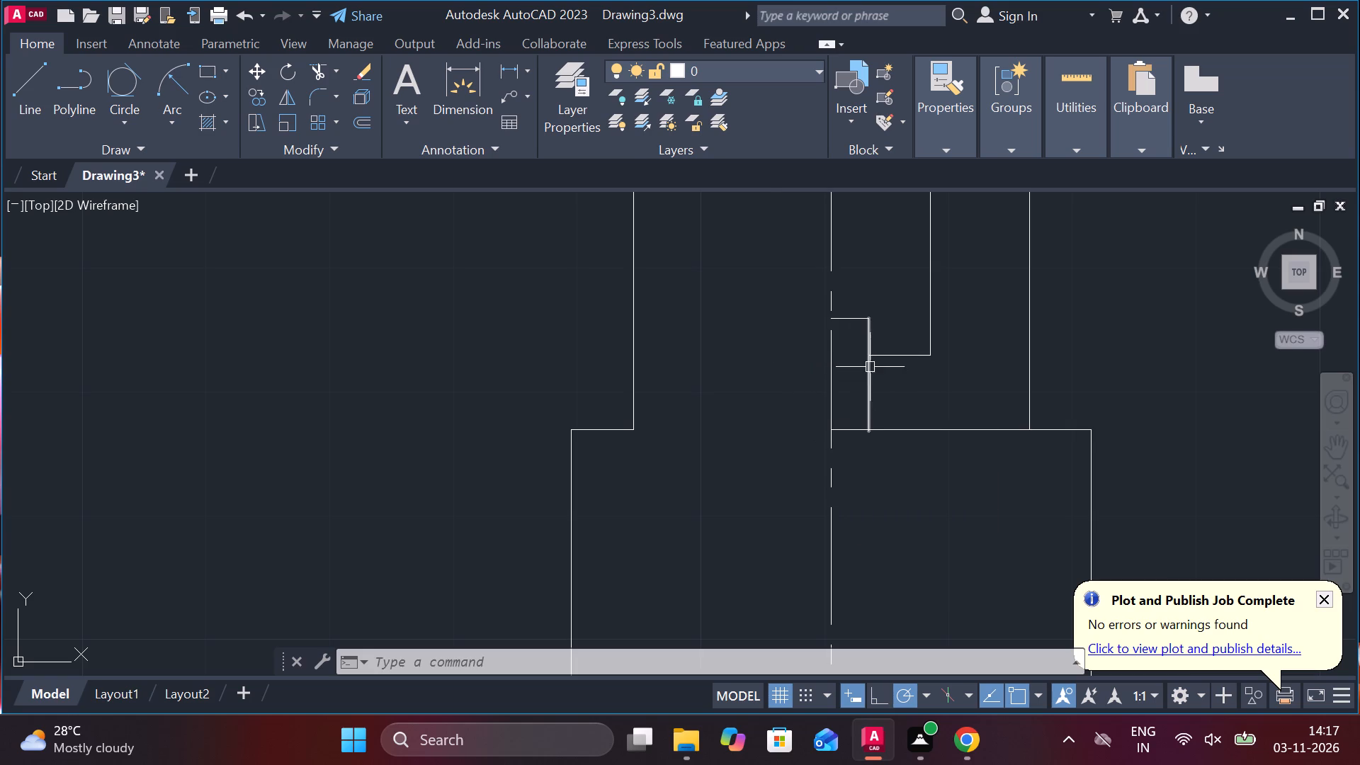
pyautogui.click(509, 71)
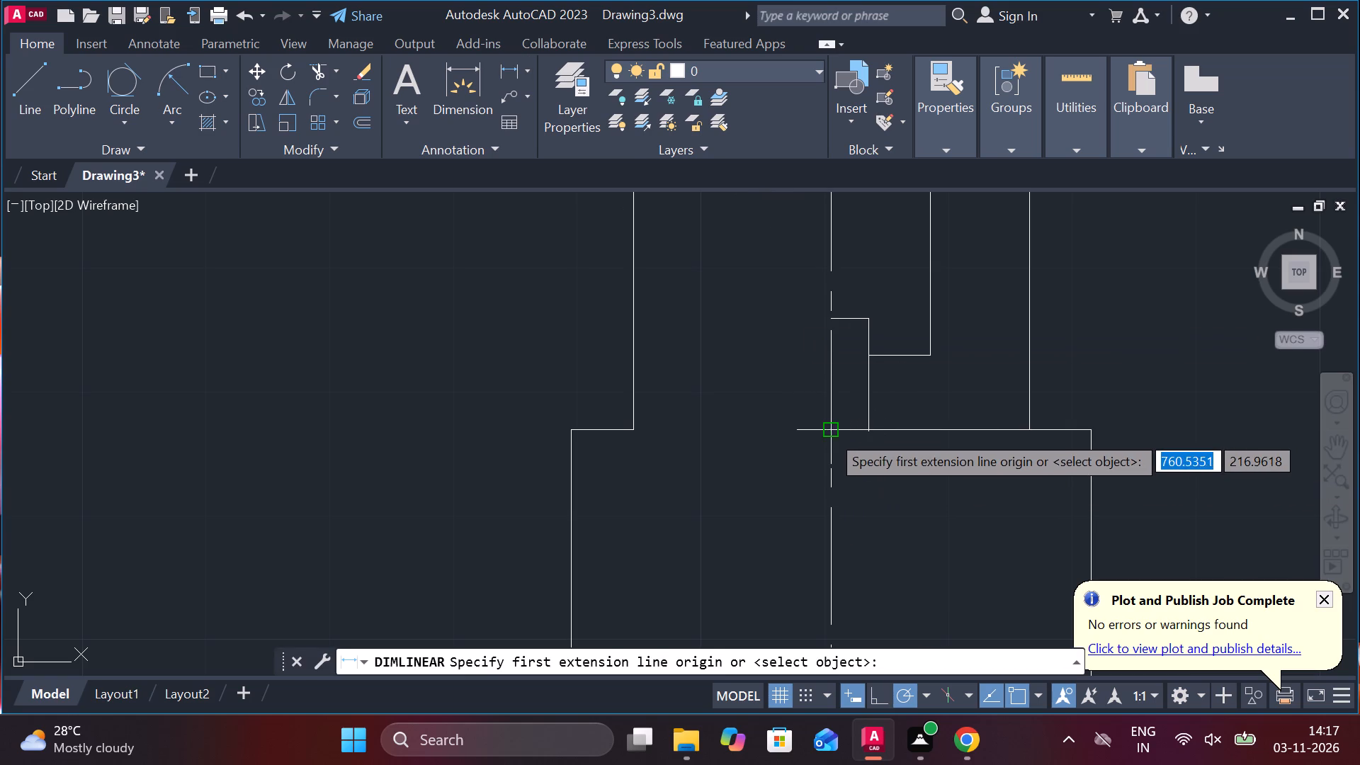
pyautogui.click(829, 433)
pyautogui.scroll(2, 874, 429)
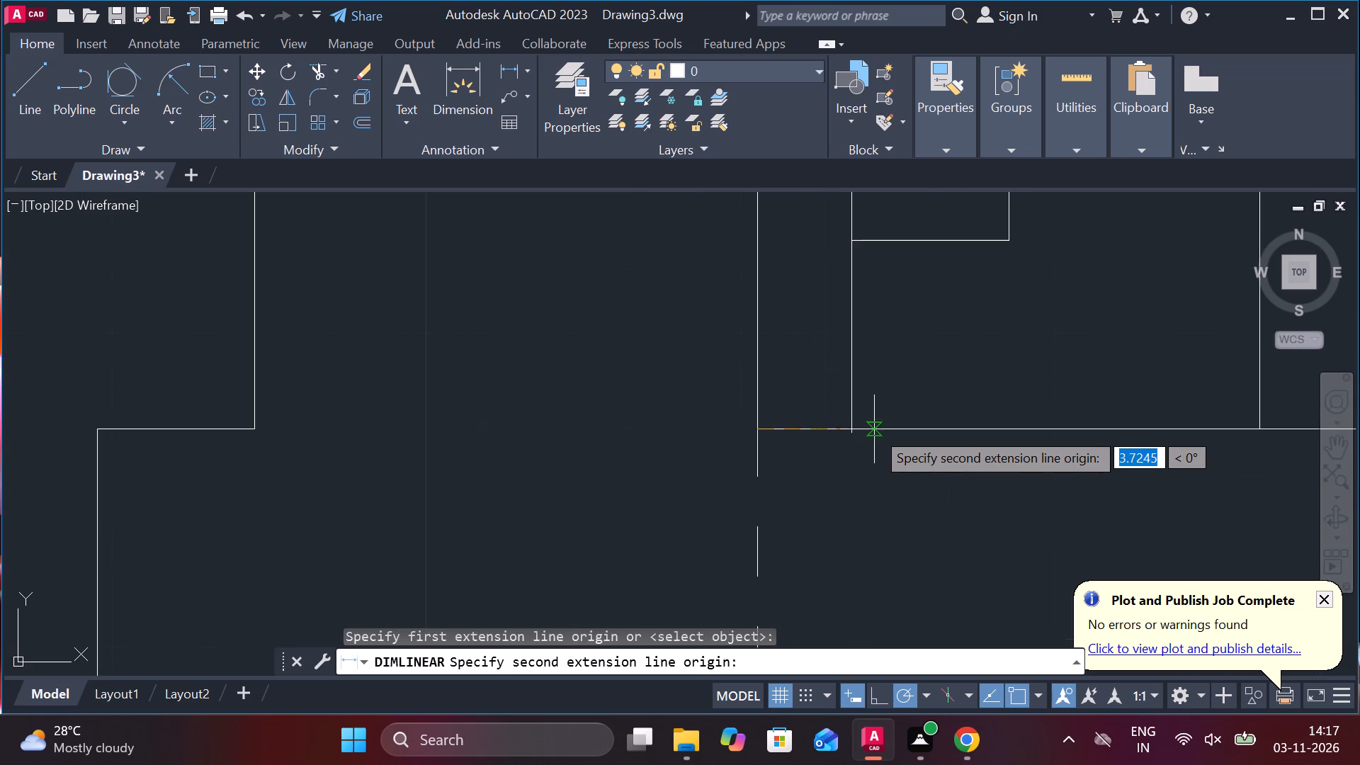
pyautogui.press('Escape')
# Trim the small overhang of the vertical hole line below the side view's step line.
pyautogui.write('TR')
pyautogui.press('space')
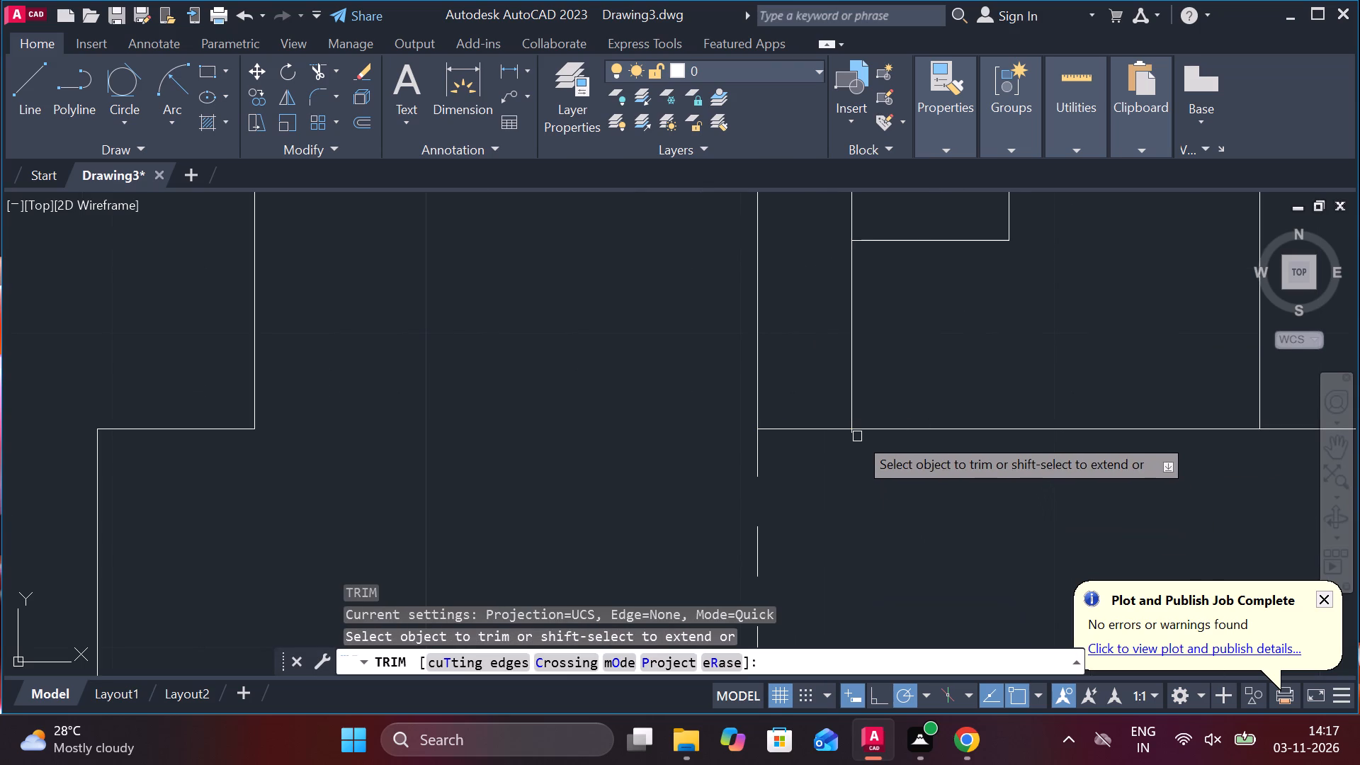
pyautogui.click(854, 436)
pyautogui.scroll(-4, 884, 473)
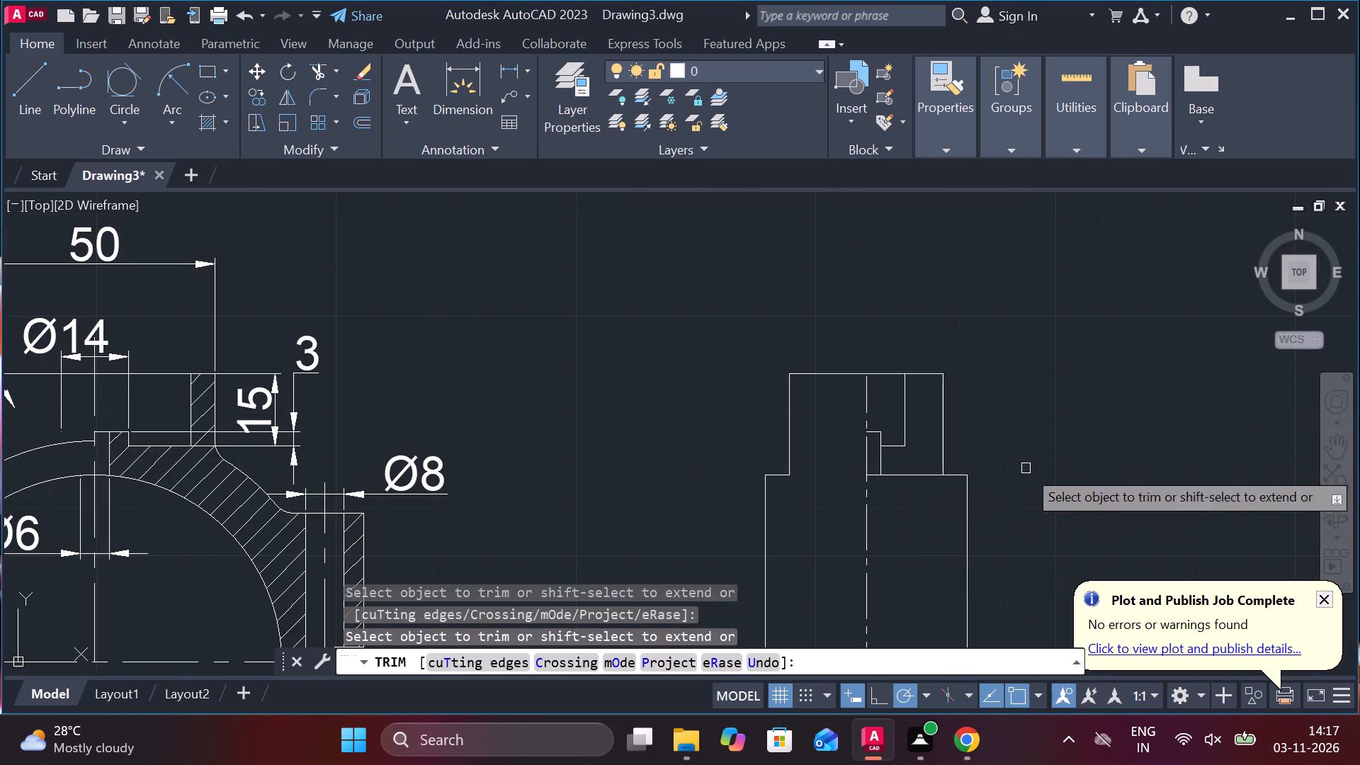
pyautogui.moveTo(1036, 461); pyautogui.dragTo(1014, 394, button='middle')
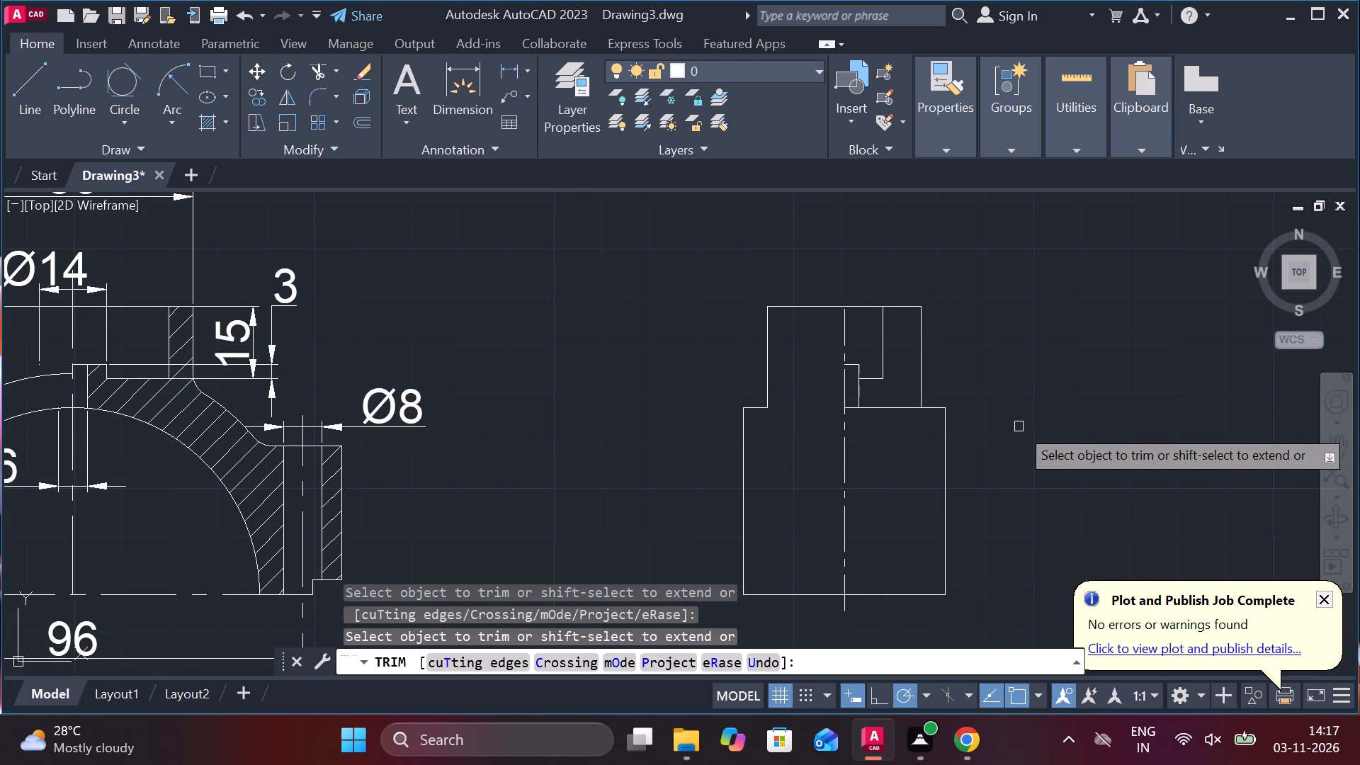
pyautogui.moveTo(689, 467); pyautogui.dragTo(741, 409, button='middle')
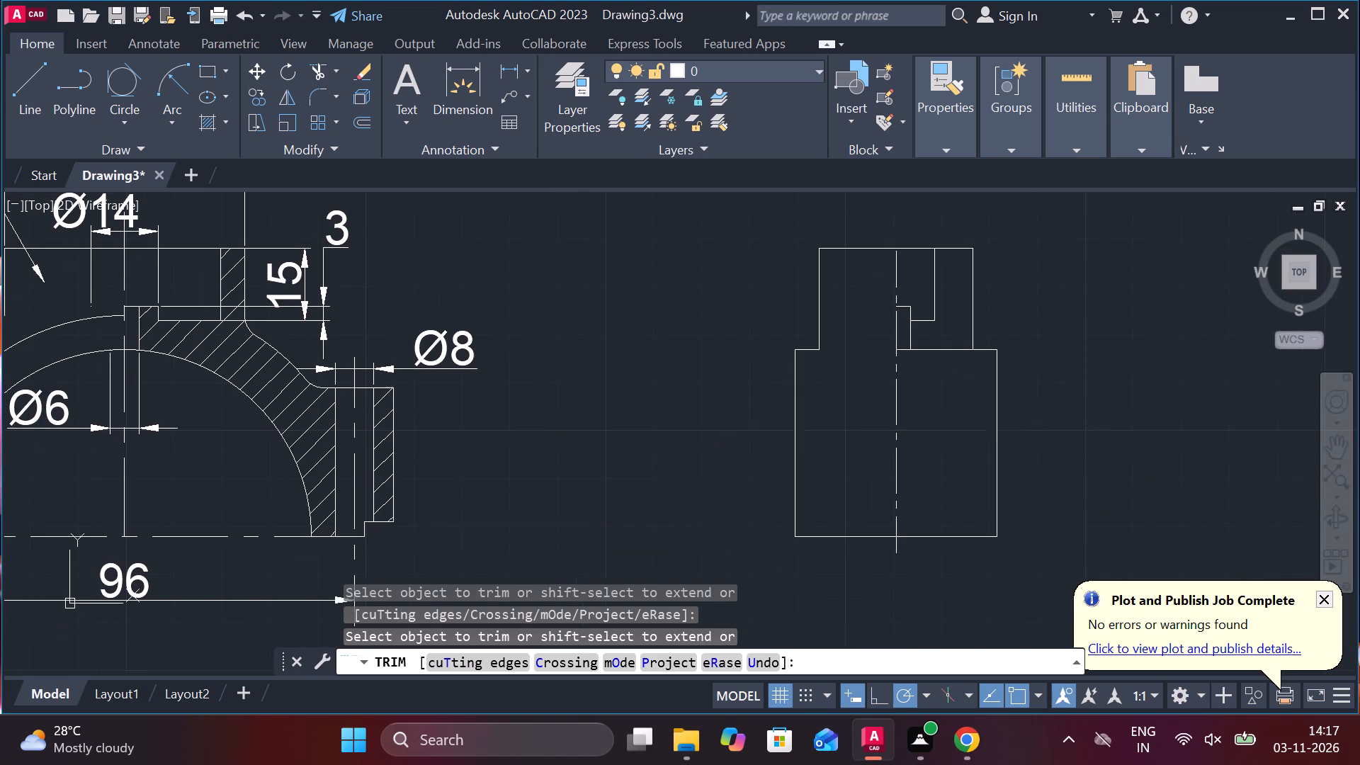
pyautogui.press('Escape')
# Draw horizontal projection lines from the top and bottom outer corners of part 2's Ø8 lug into the side view, stopping short of its centerline.
pyautogui.press('l')
pyautogui.press('Return')
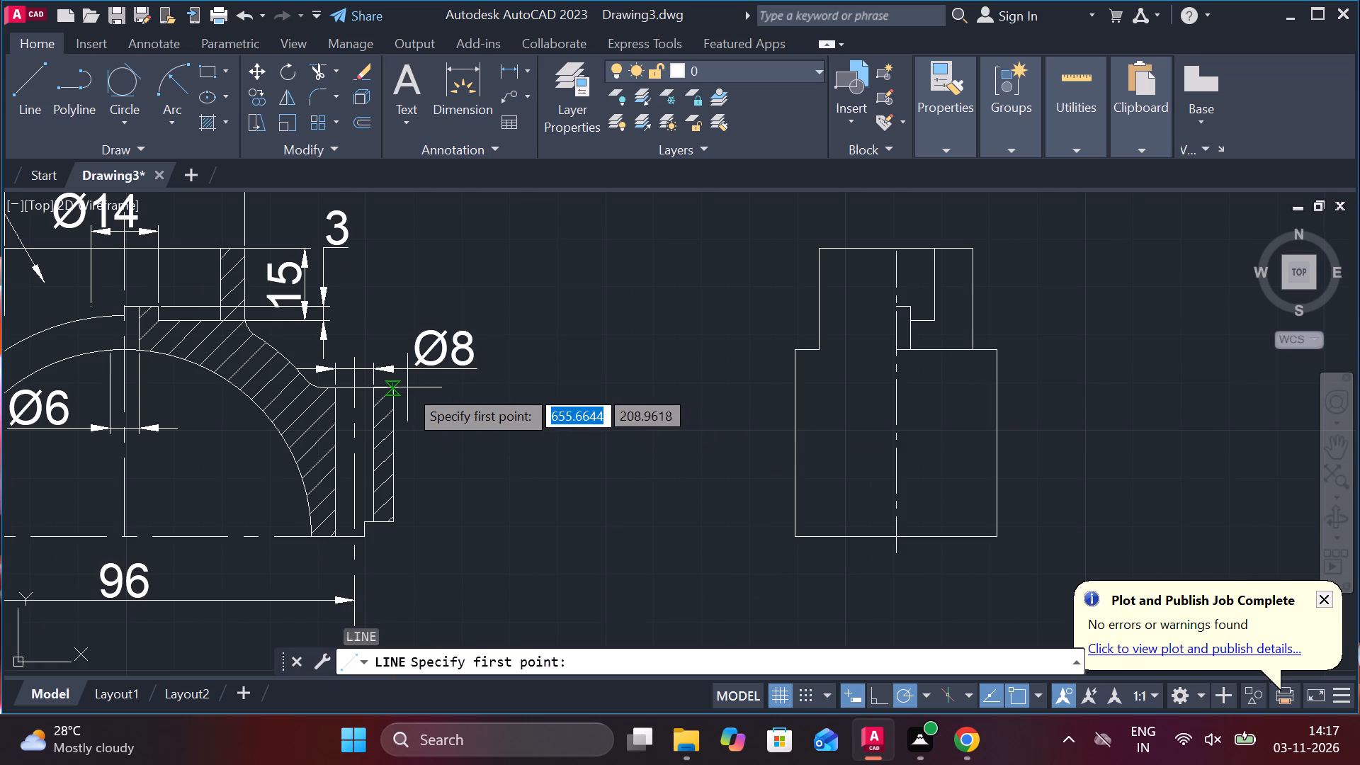
pyautogui.click(407, 387)
pyautogui.click(879, 388)
pyautogui.press('Escape')
pyautogui.press('space')
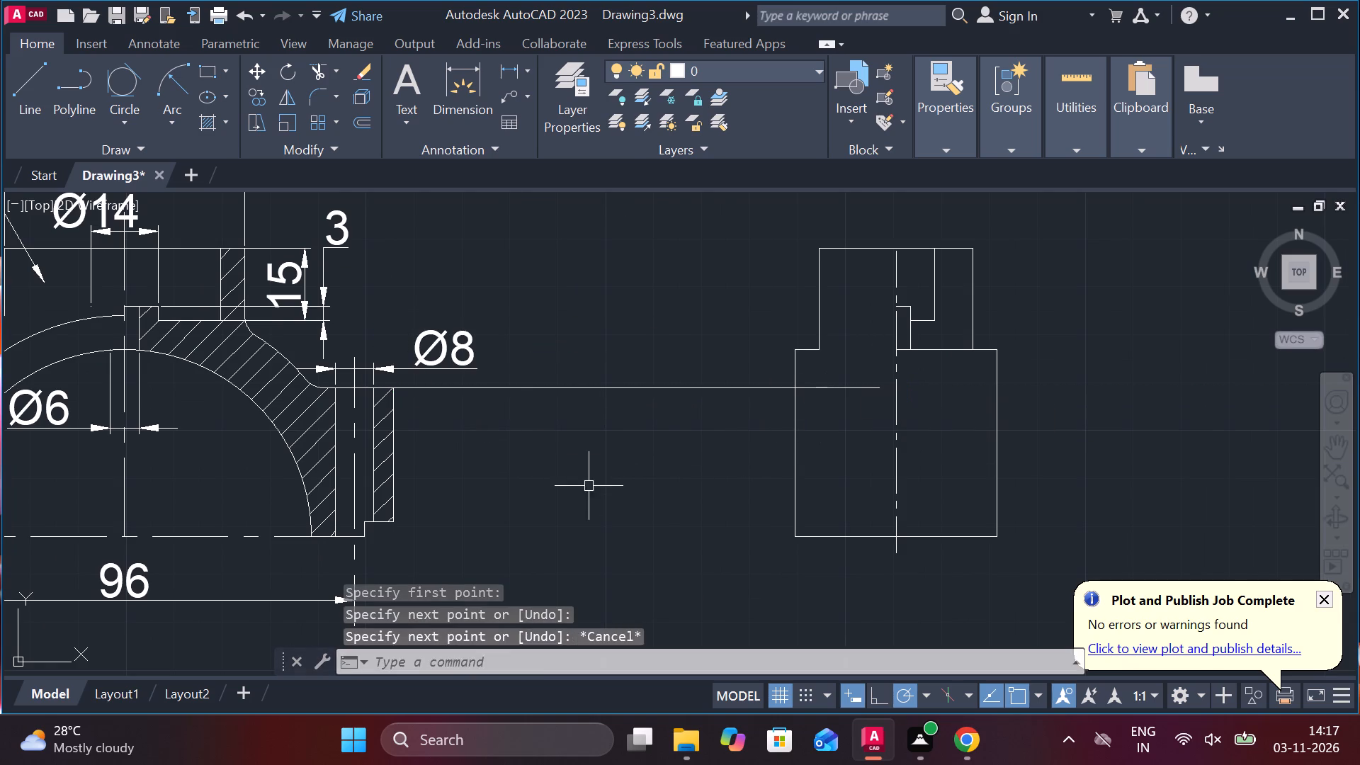
pyautogui.click(396, 517)
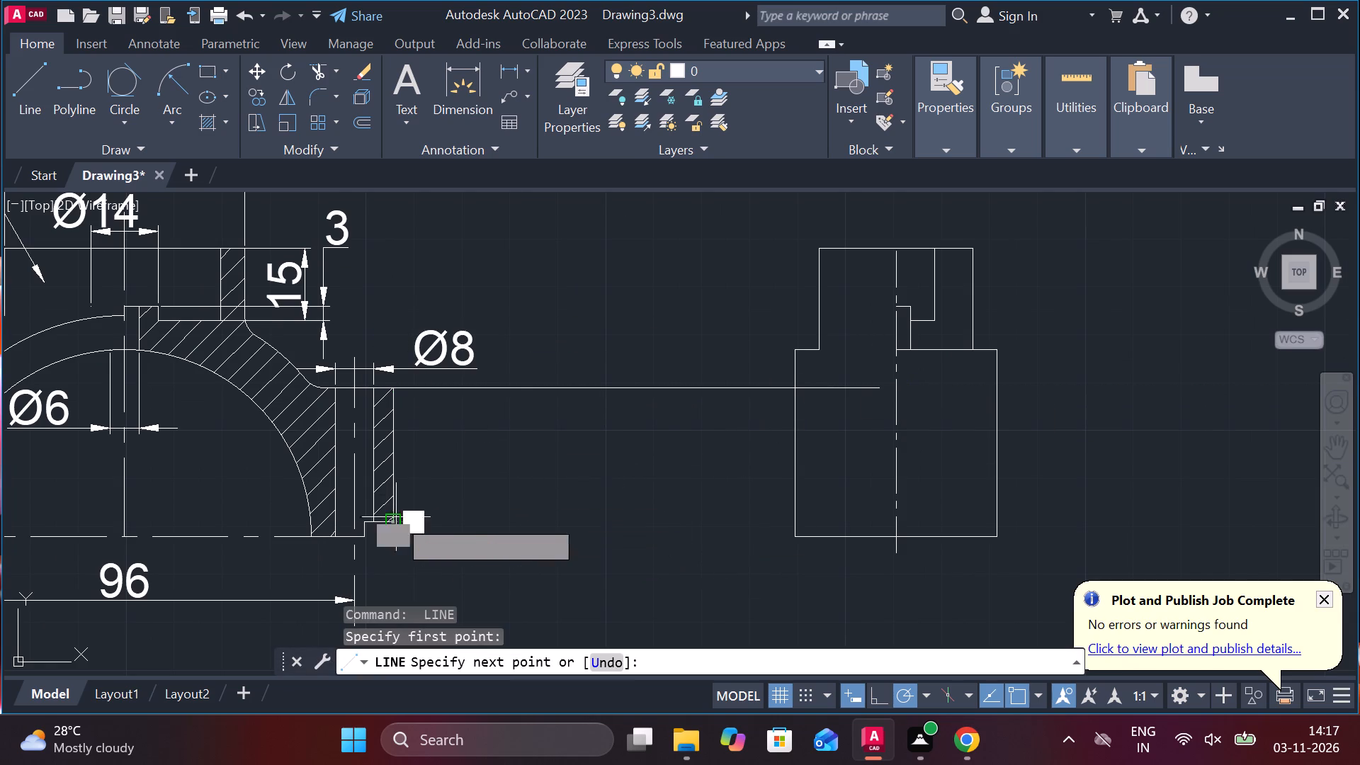
pyautogui.click(875, 506)
pyautogui.press('Escape')
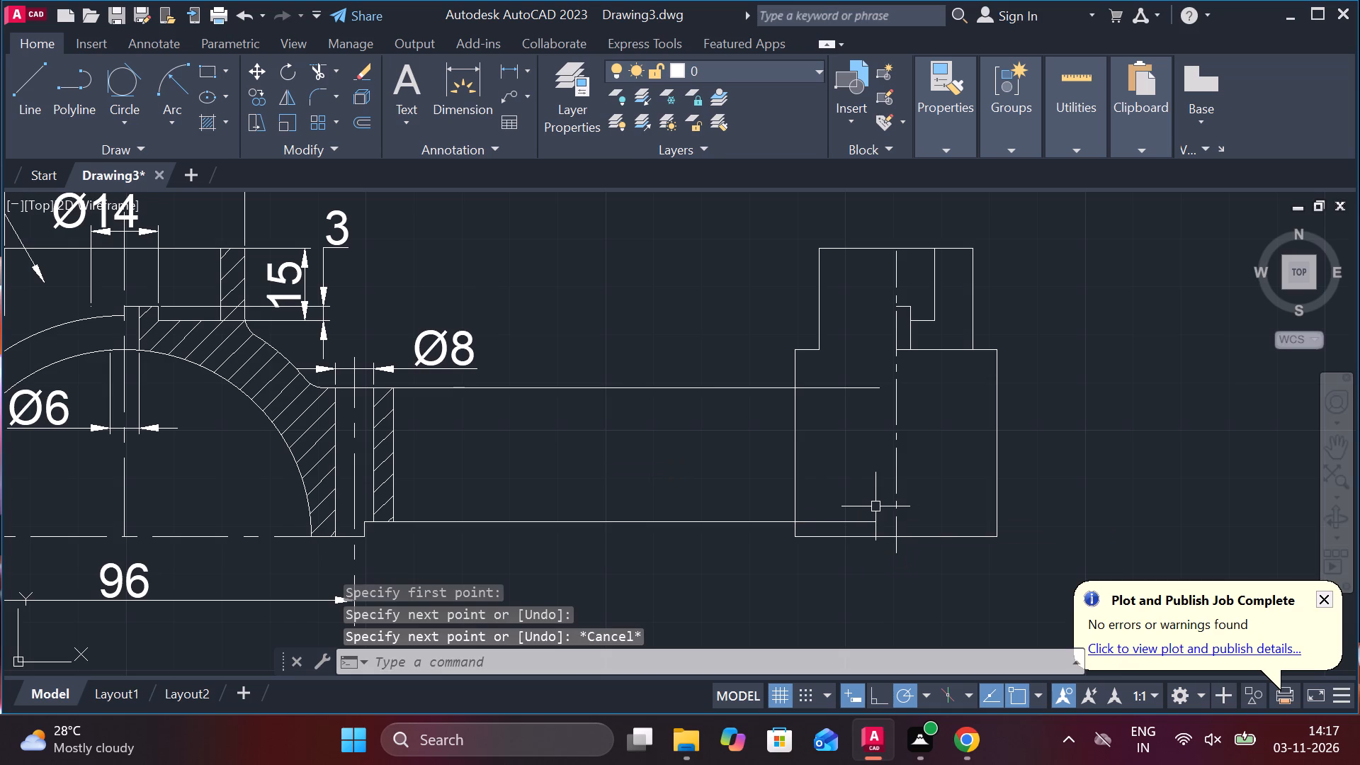
pyautogui.moveTo(919, 491); pyautogui.dragTo(873, 431, button='middle')
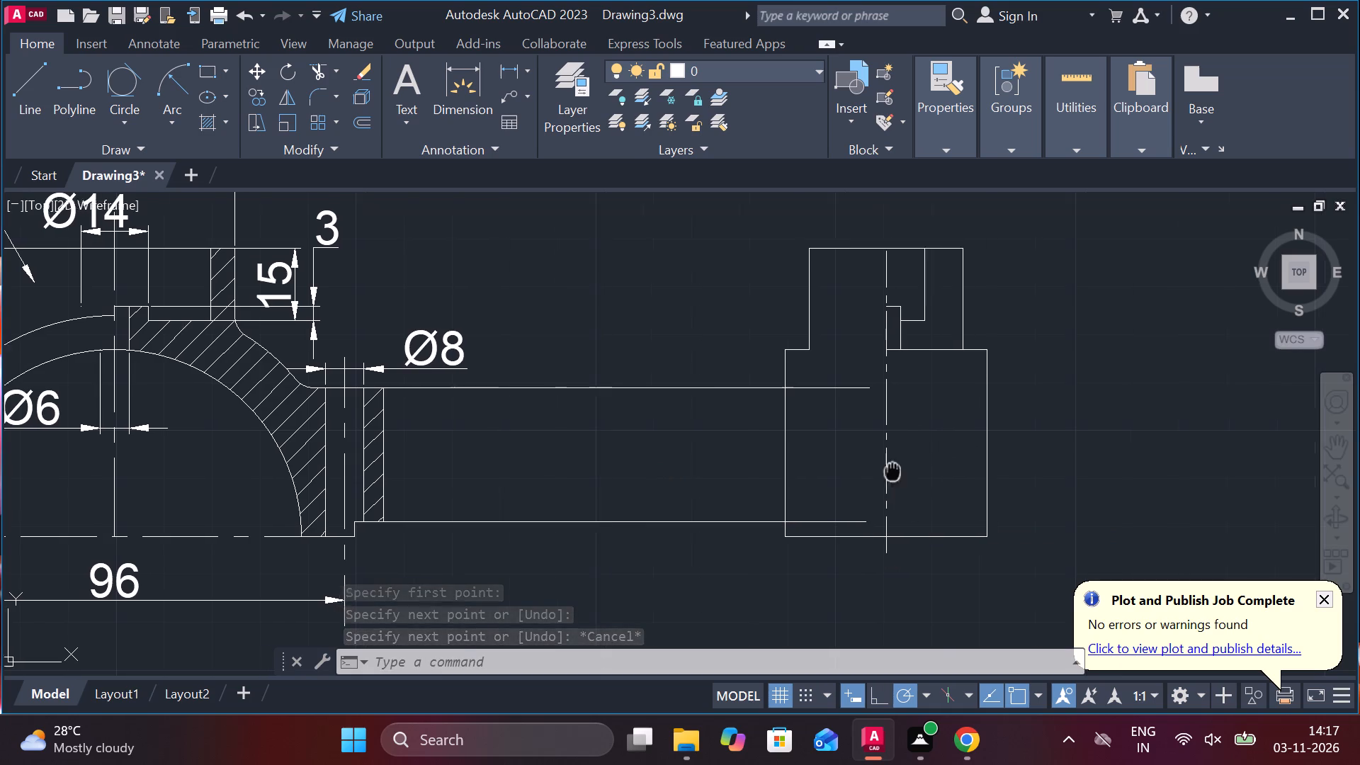
# Draw a vertical line in part 2's side view, 11 from the centerline along the base edge, up to the upper lug projection line.
pyautogui.moveTo(873, 431); pyautogui.dragTo(865, 399, button='middle')
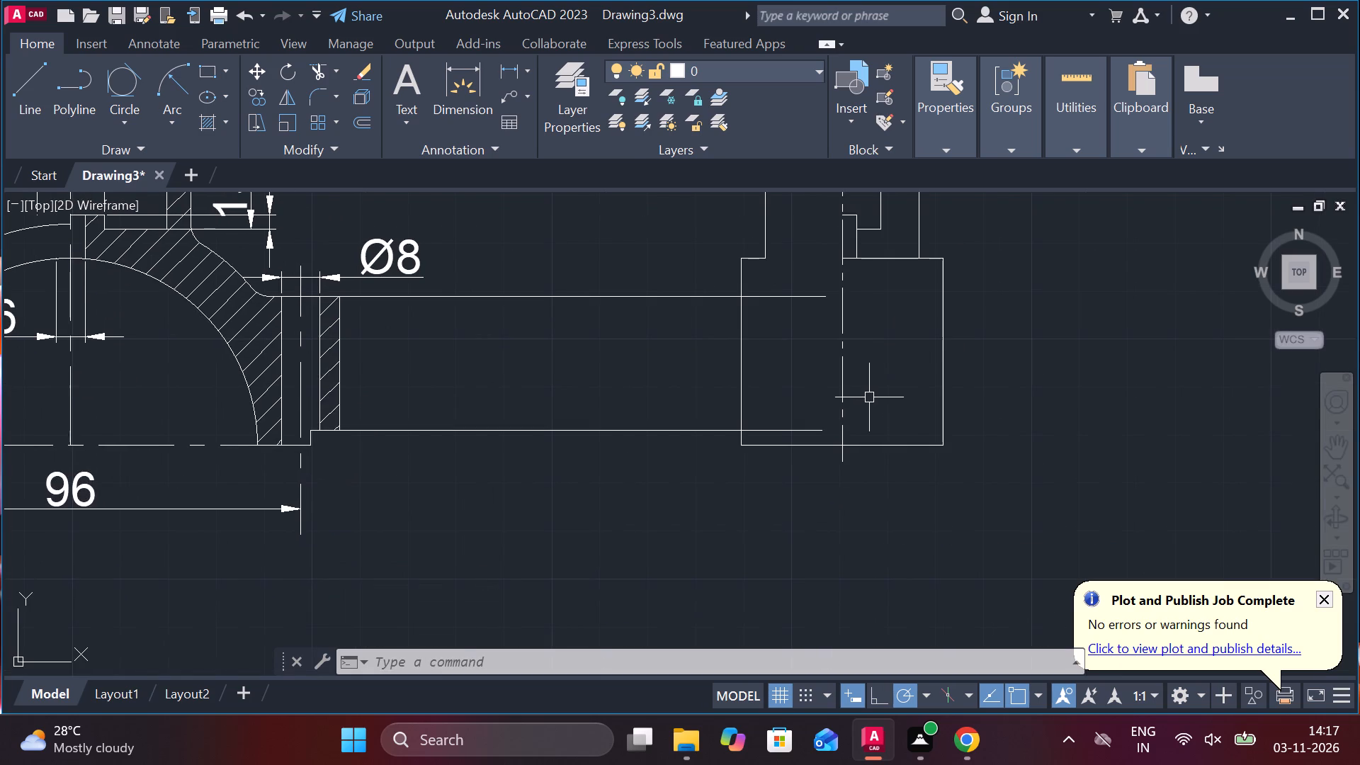
pyautogui.press('l')
pyautogui.press('Return')
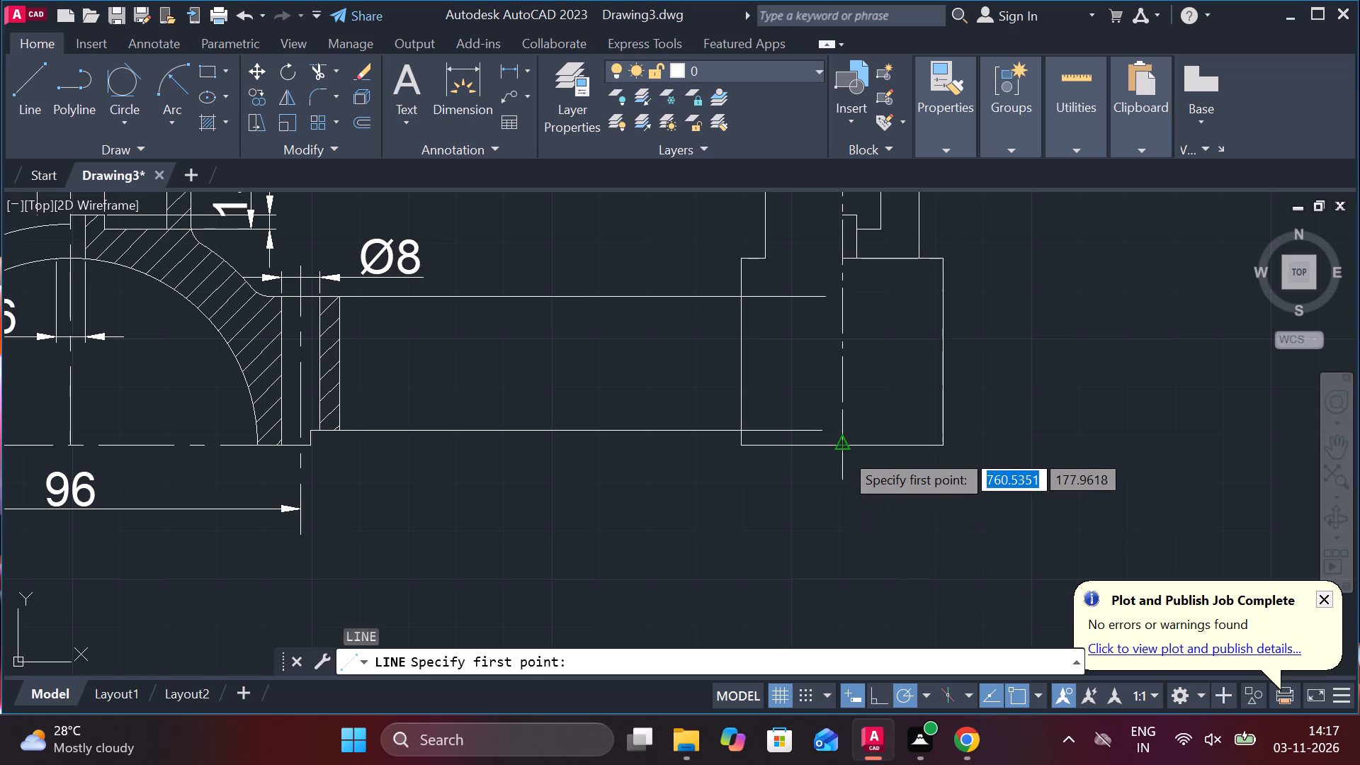
pyautogui.write('11')
pyautogui.press('space')
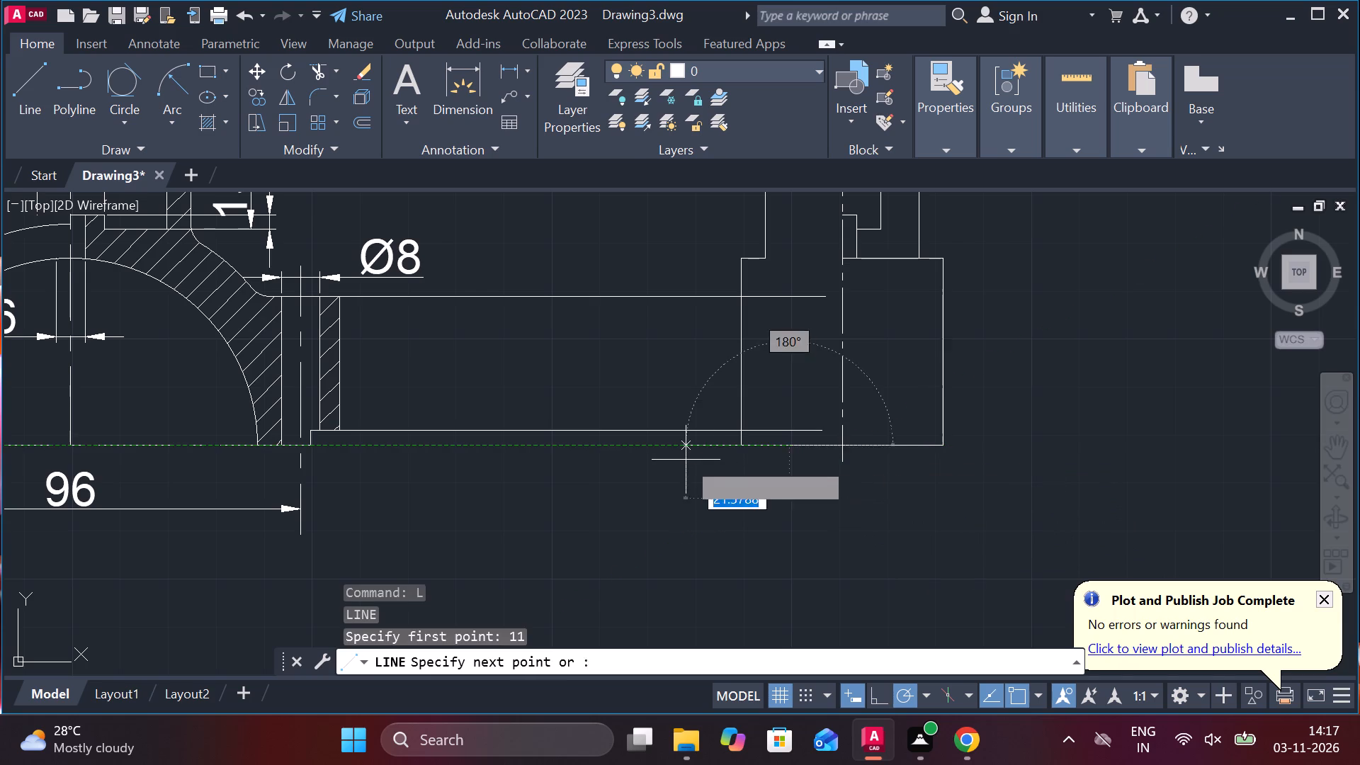
pyautogui.click(793, 298)
pyautogui.press('Escape')
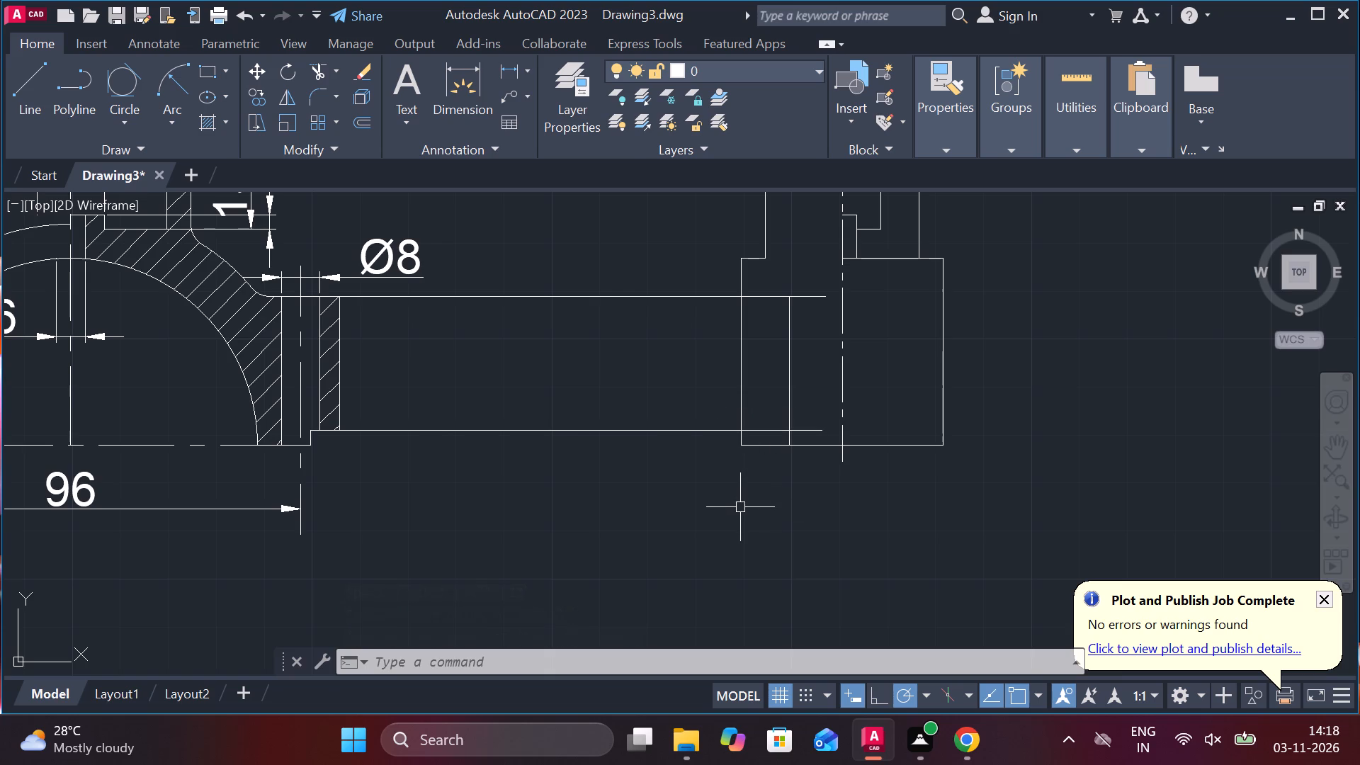
# Trim both lug projection lines between the front and side views, plus the upper one between the side view's outer edge and the vertical line.
pyautogui.write('TR')
pyautogui.press('space')
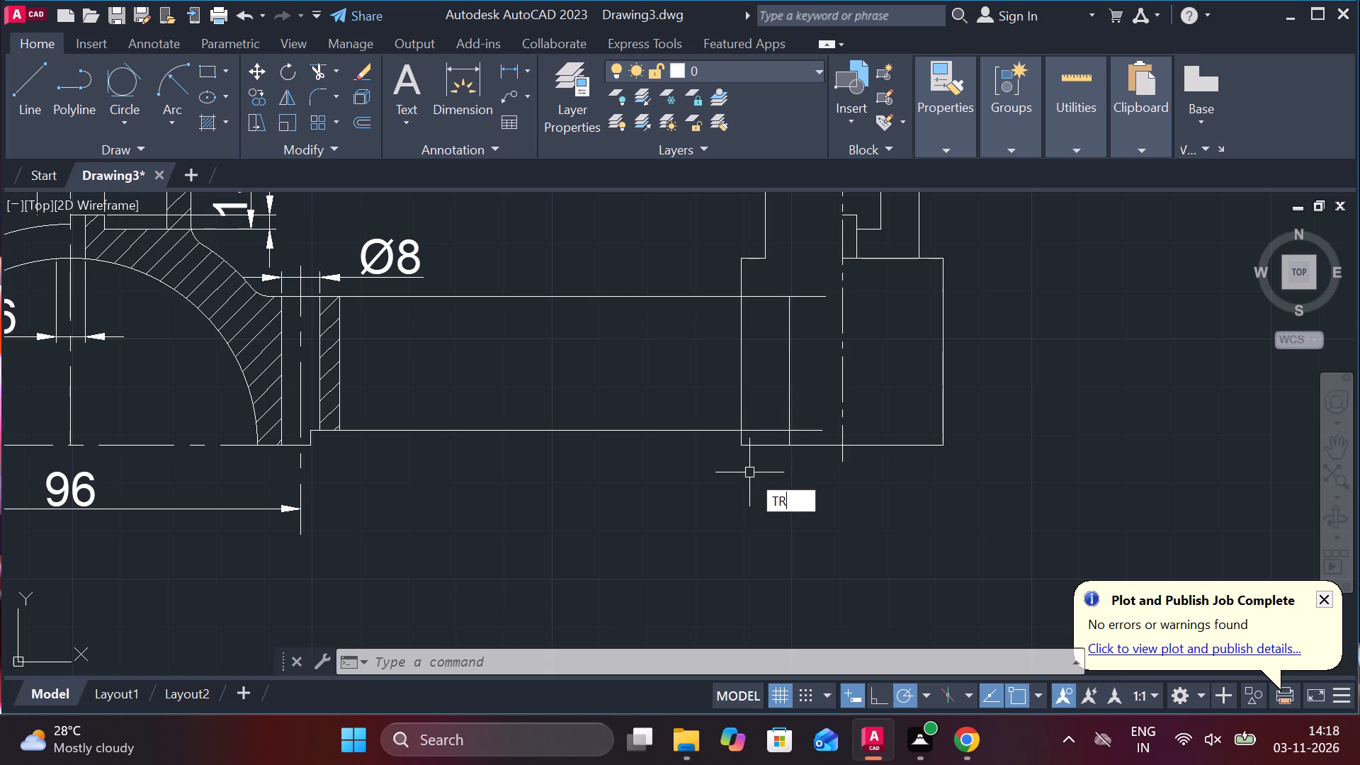
pyautogui.click(766, 296)
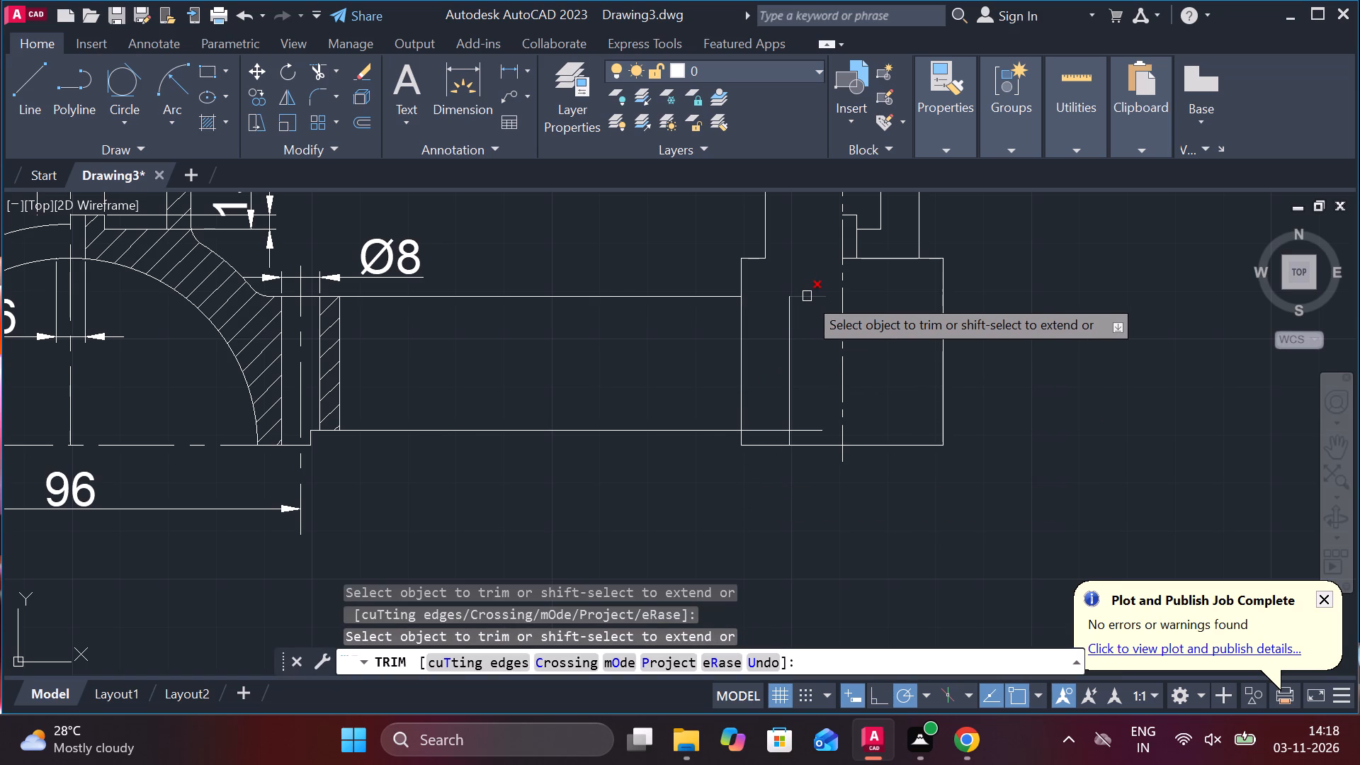
pyautogui.click(722, 433)
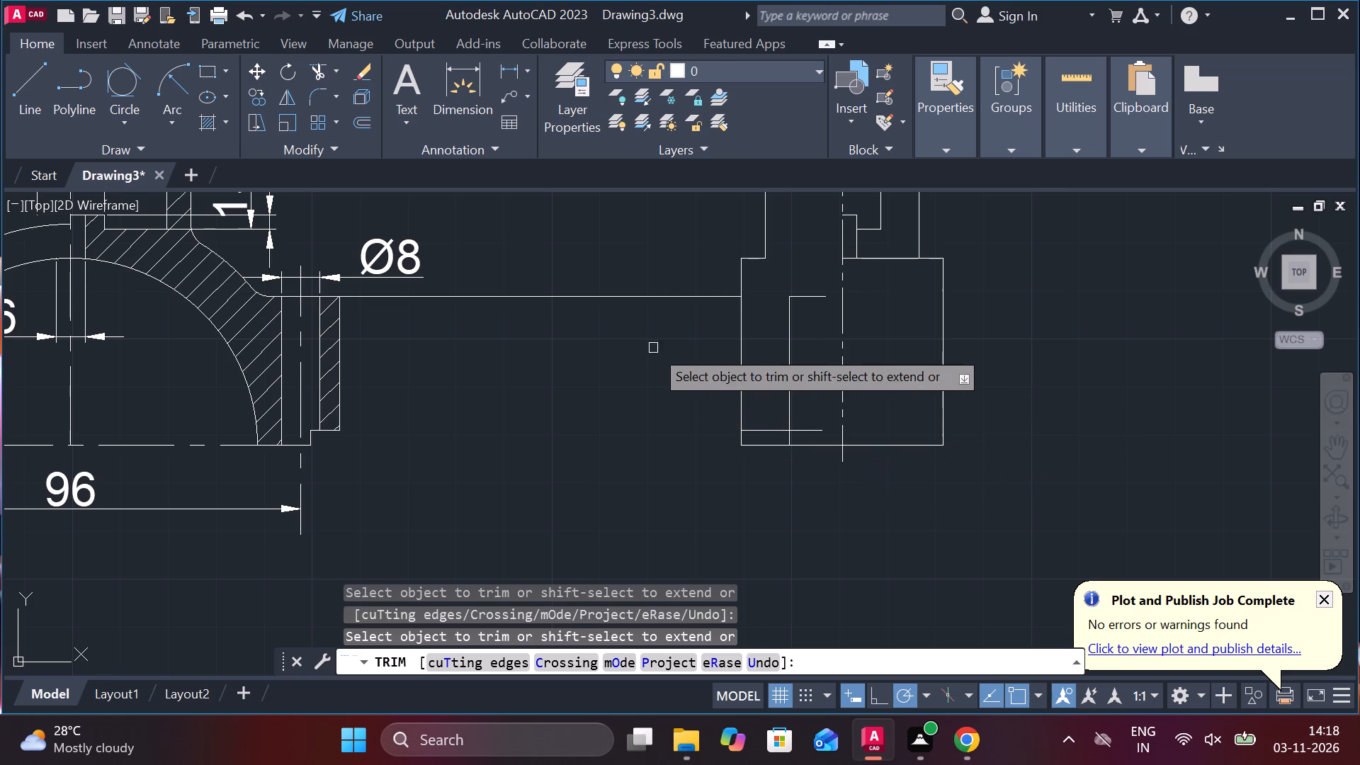
pyautogui.click(628, 297)
pyautogui.scroll(-2, 642, 319)
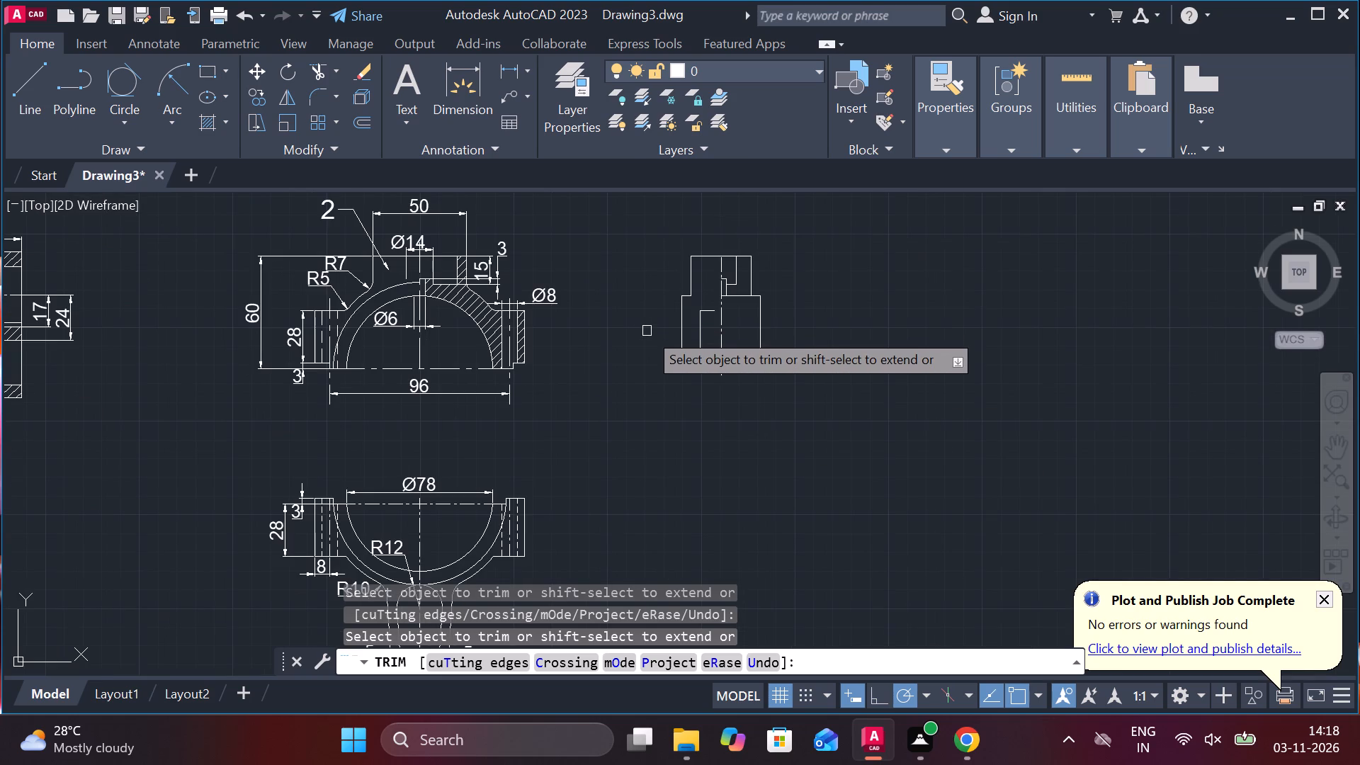
pyautogui.scroll(2, 708, 343)
pyautogui.press('Escape')
# Offset the lug's vertical line by 8 to each side.
pyautogui.click(690, 324)
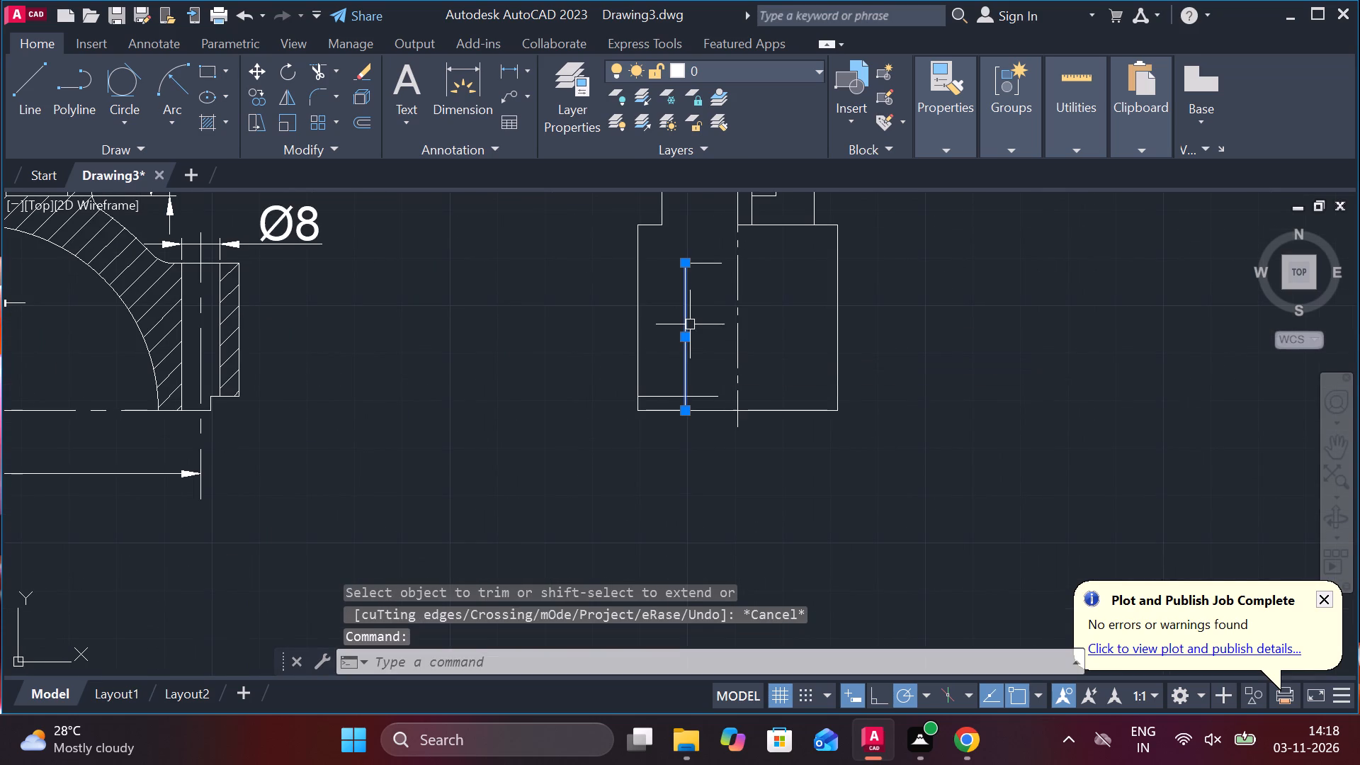
pyautogui.press('o')
pyautogui.press('Return')
pyautogui.press('Return')
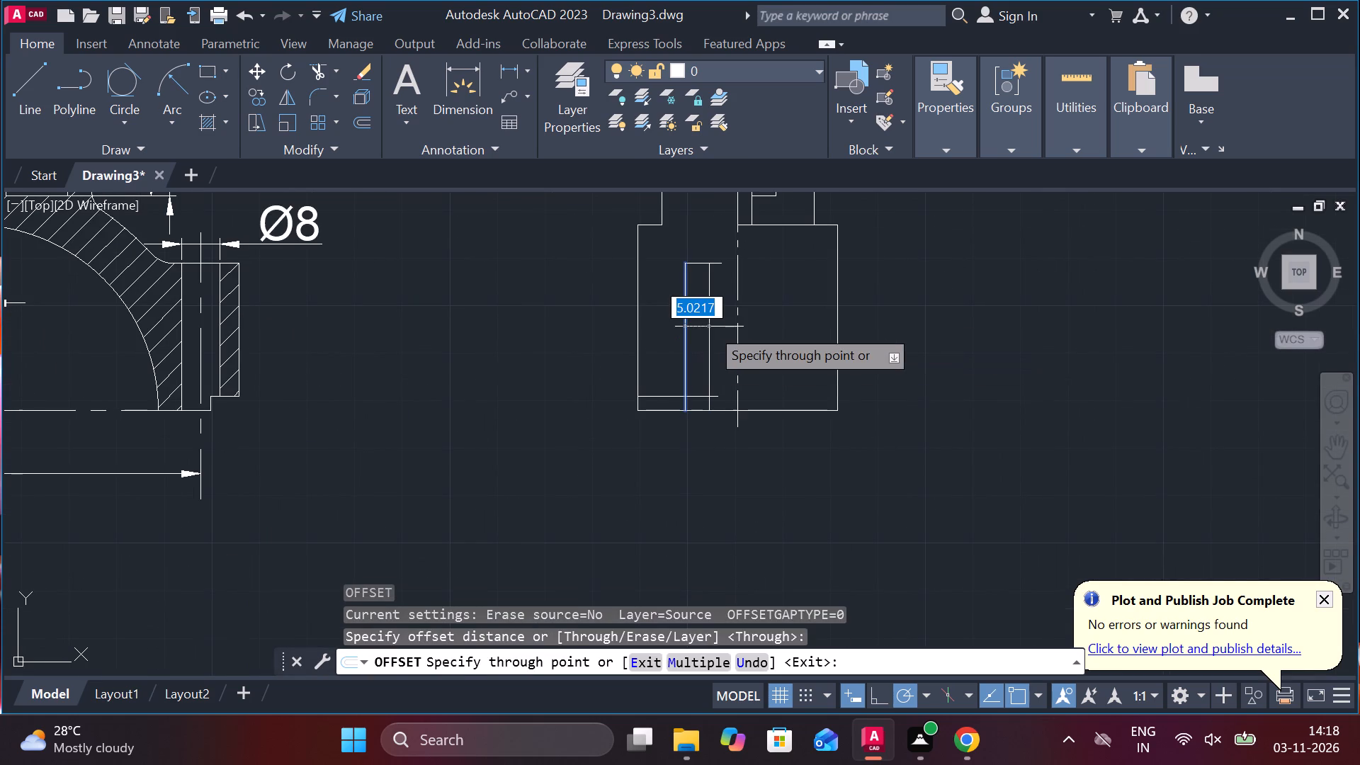
pyautogui.write('8')
pyautogui.press('space')
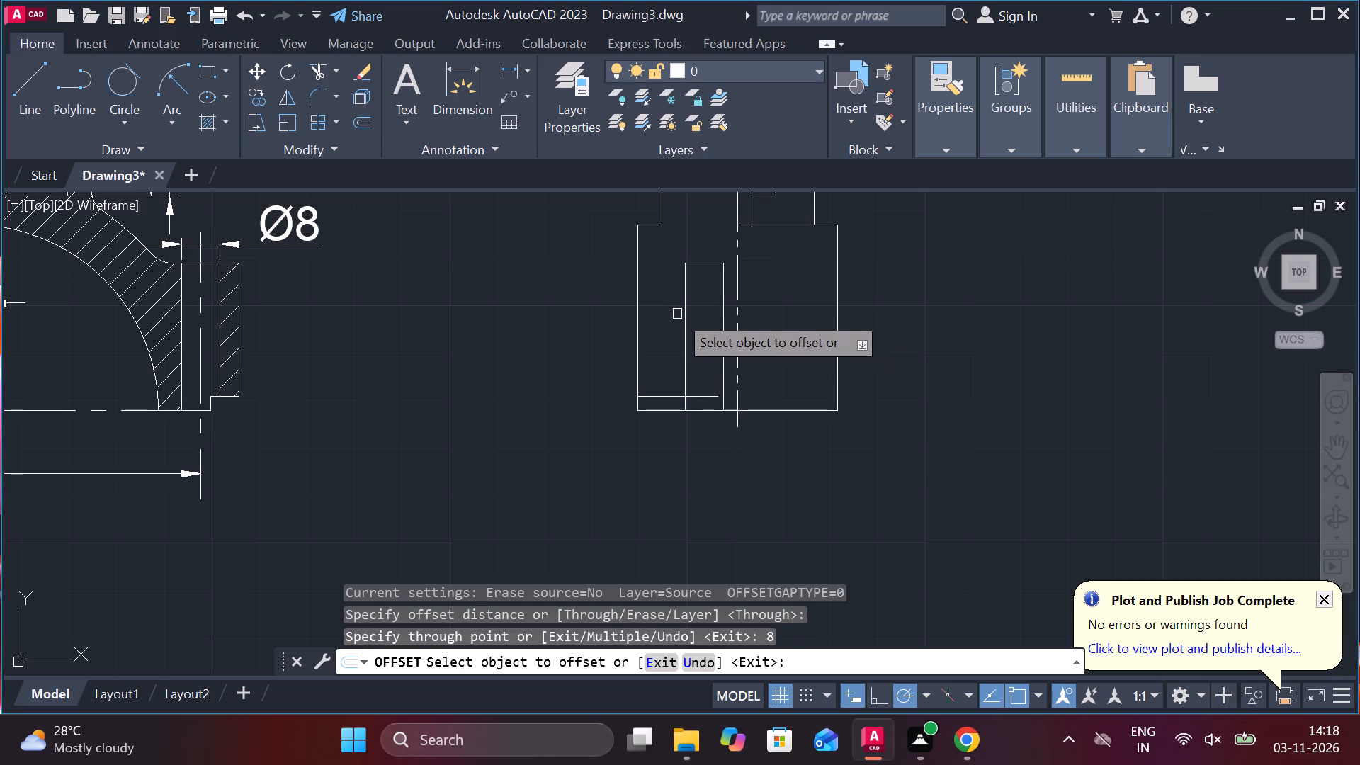
pyautogui.click(686, 331)
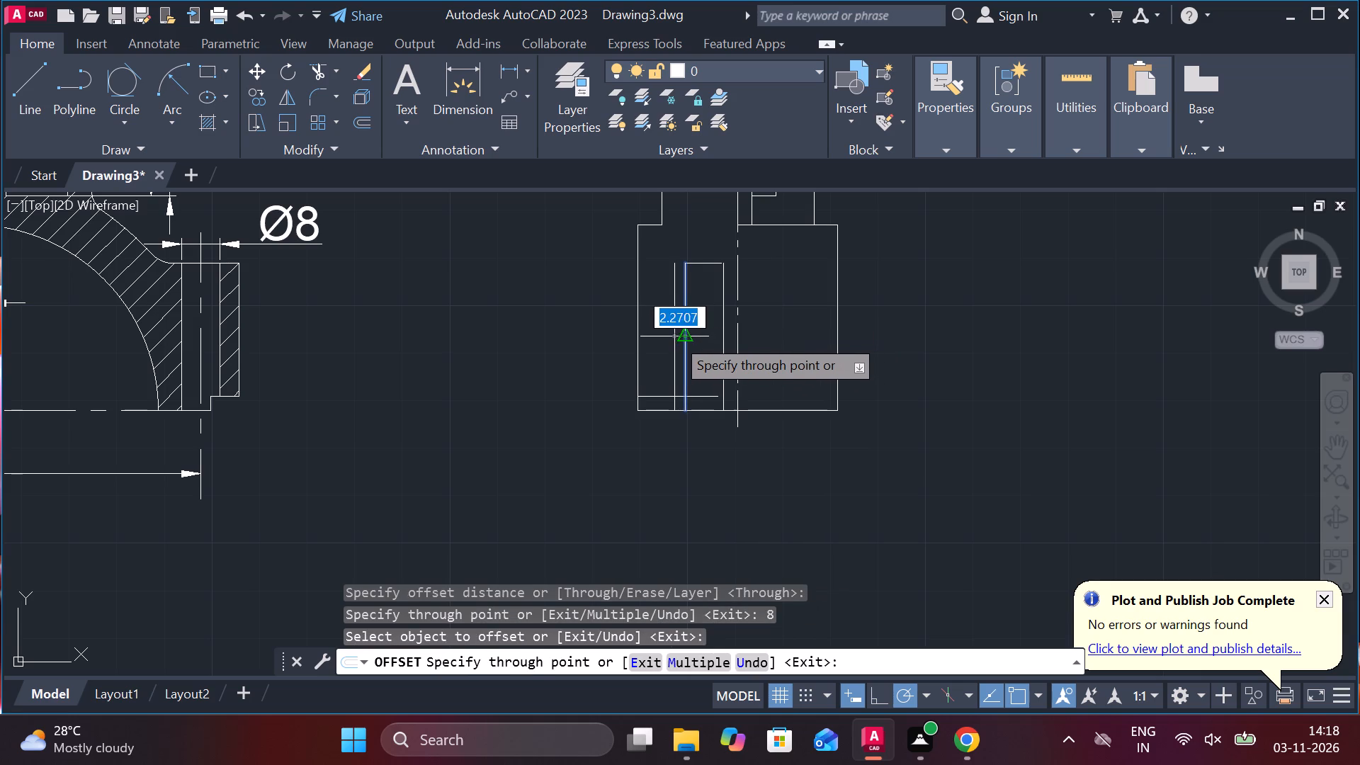
pyautogui.press('8')
pyautogui.press('Return')
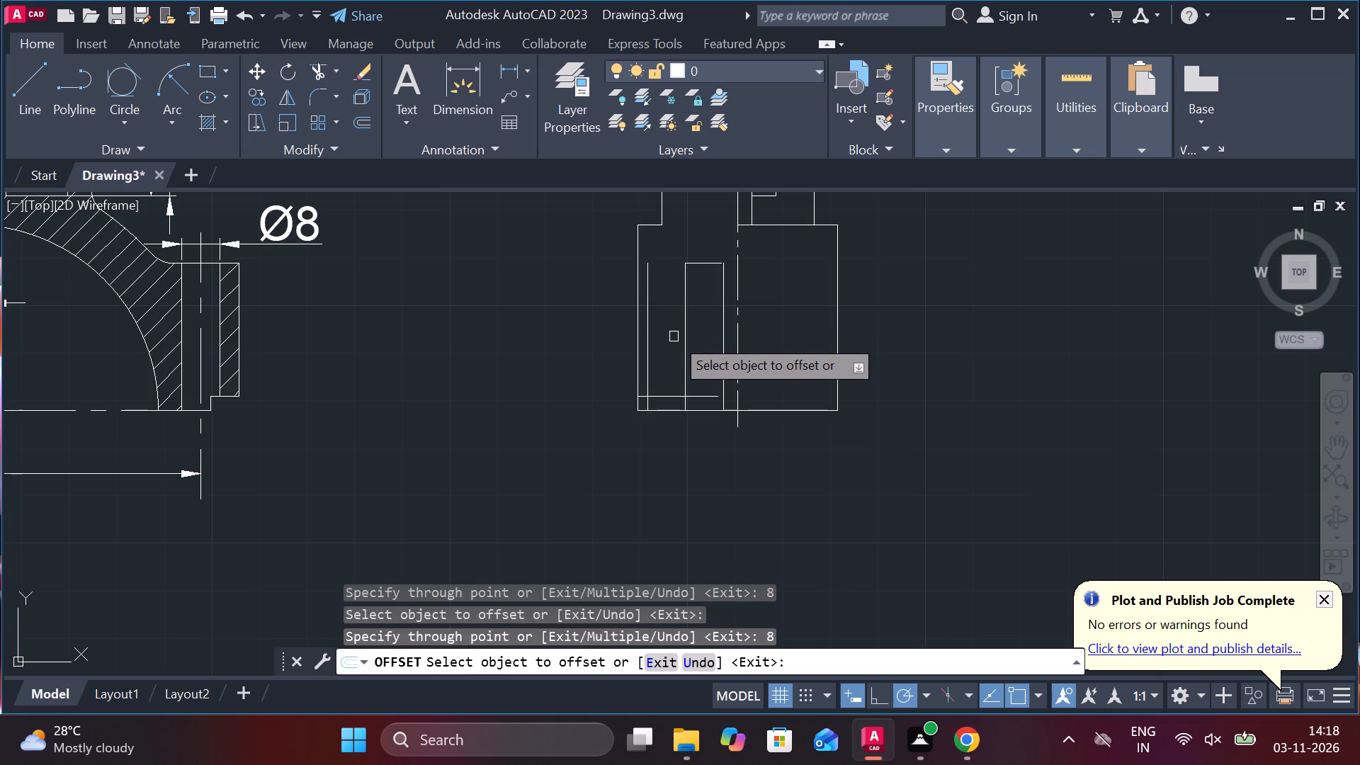
pyautogui.scroll(1, 658, 279)
pyautogui.press('Escape')
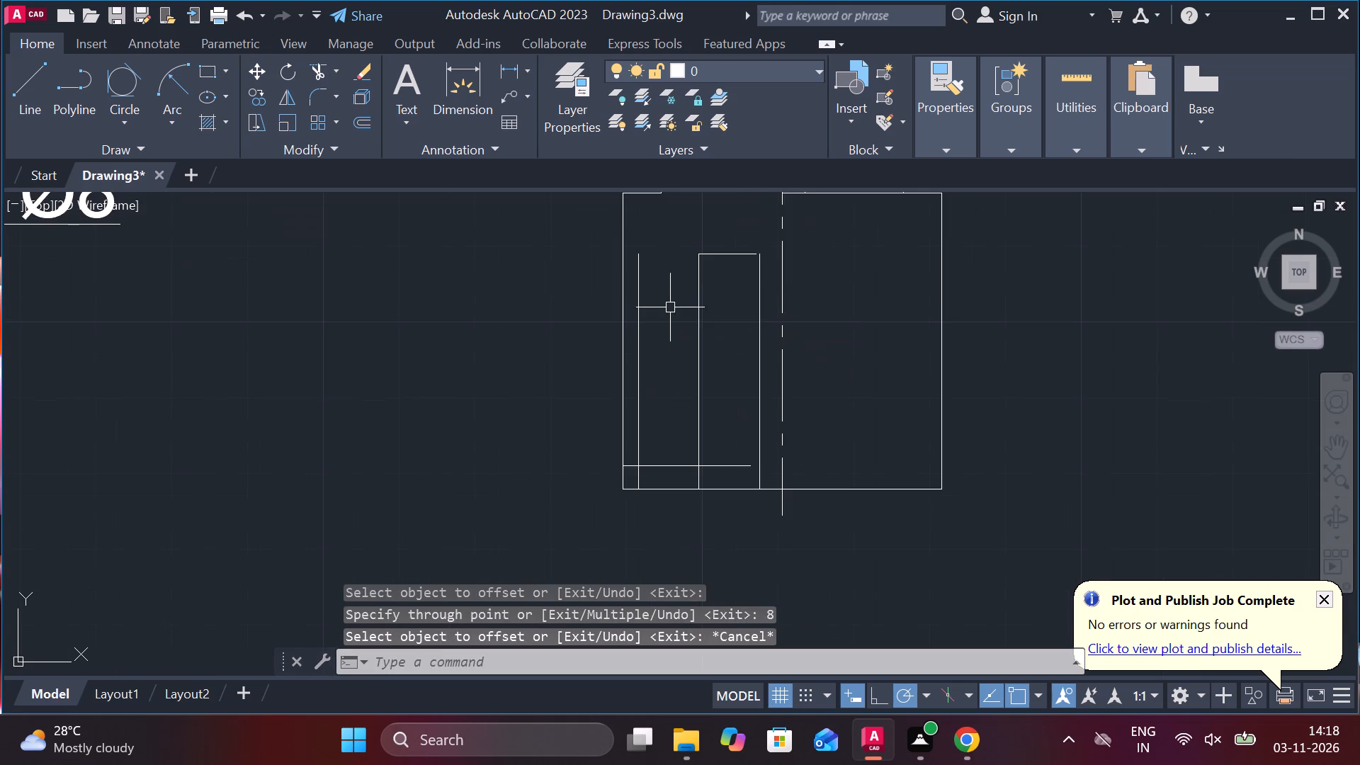
# Extend the lug's upper horizontal line to both offset lines, and the lower one to the offset line nearest the centerline.
pyautogui.scroll(1, 670, 307)
pyautogui.moveTo(670, 307); pyautogui.dragTo(665, 358, button='middle')
pyautogui.press('e')
pyautogui.write('X')
pyautogui.press('space')
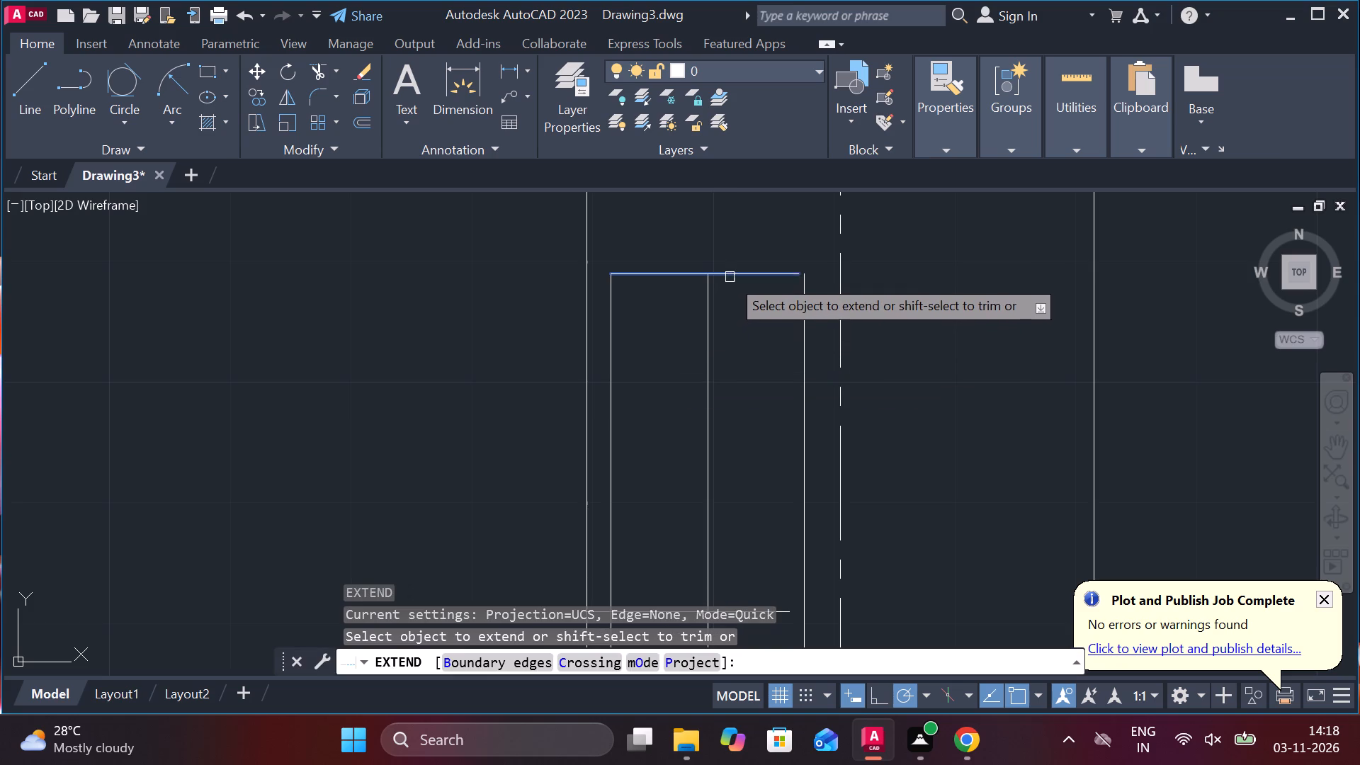
pyautogui.click(730, 277)
pyautogui.click(747, 276)
pyautogui.scroll(-2, 759, 350)
pyautogui.scroll(1, 747, 455)
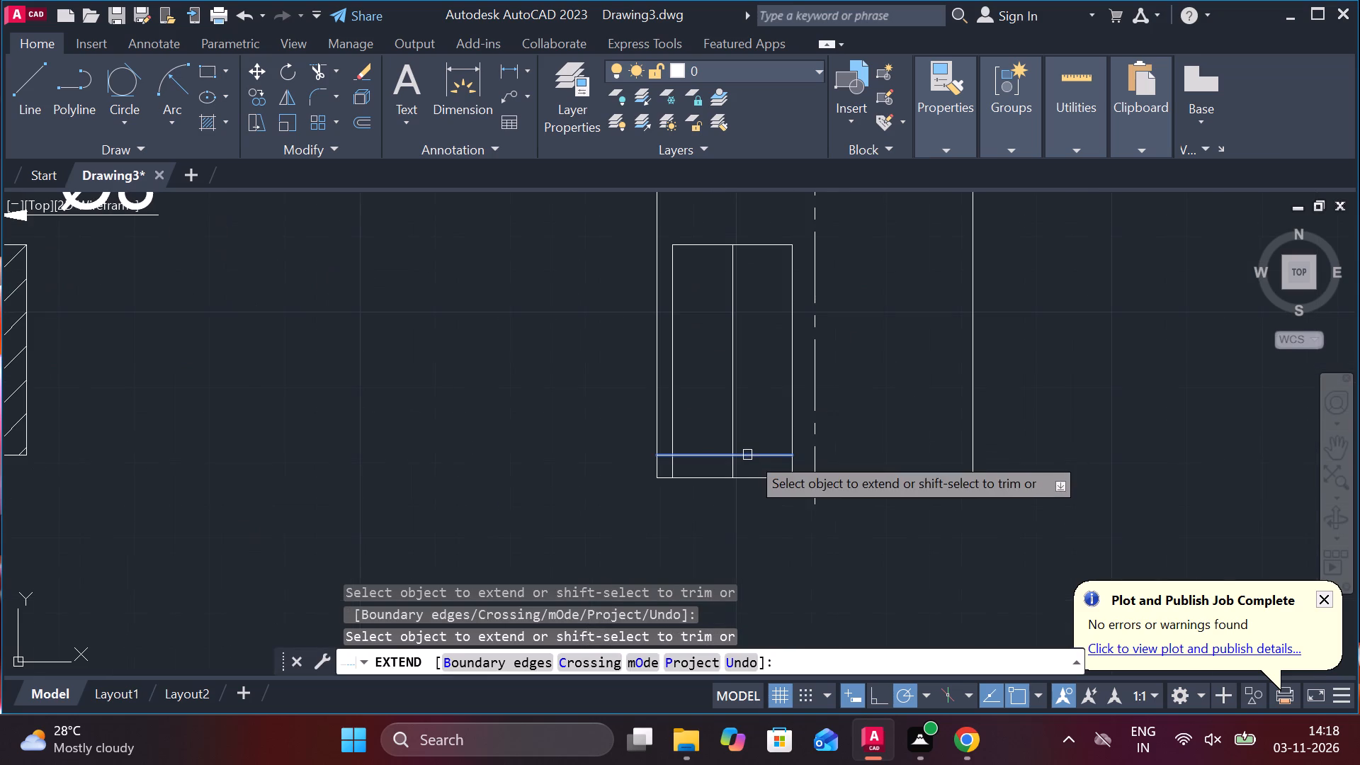
pyautogui.click(757, 455)
pyautogui.press('Escape')
pyautogui.press('r')
pyautogui.press('Escape')
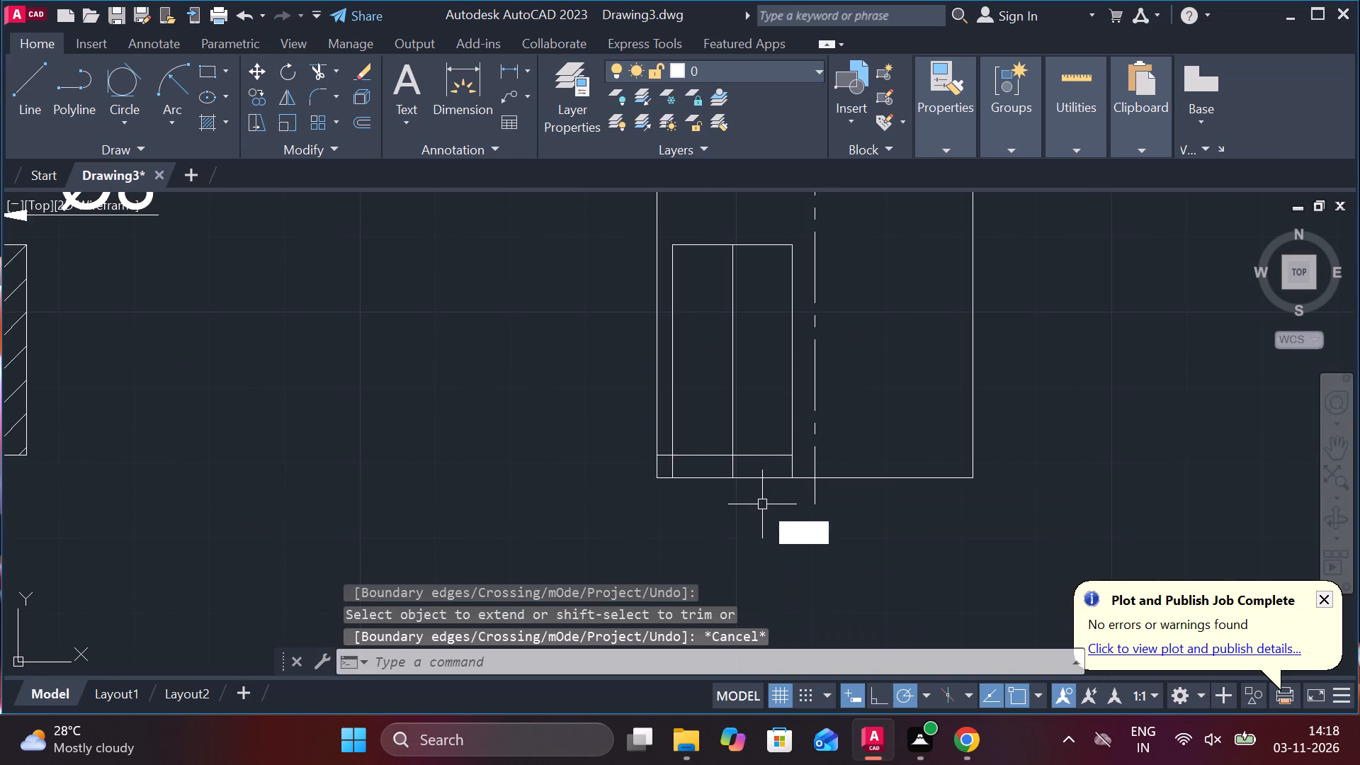
# Trim both offset lines below the lug's lower edge and that edge's overhang on the outer side, leaving a closed rectangle.
pyautogui.write('TR')
pyautogui.press('space')
pyautogui.scroll(3, 764, 421)
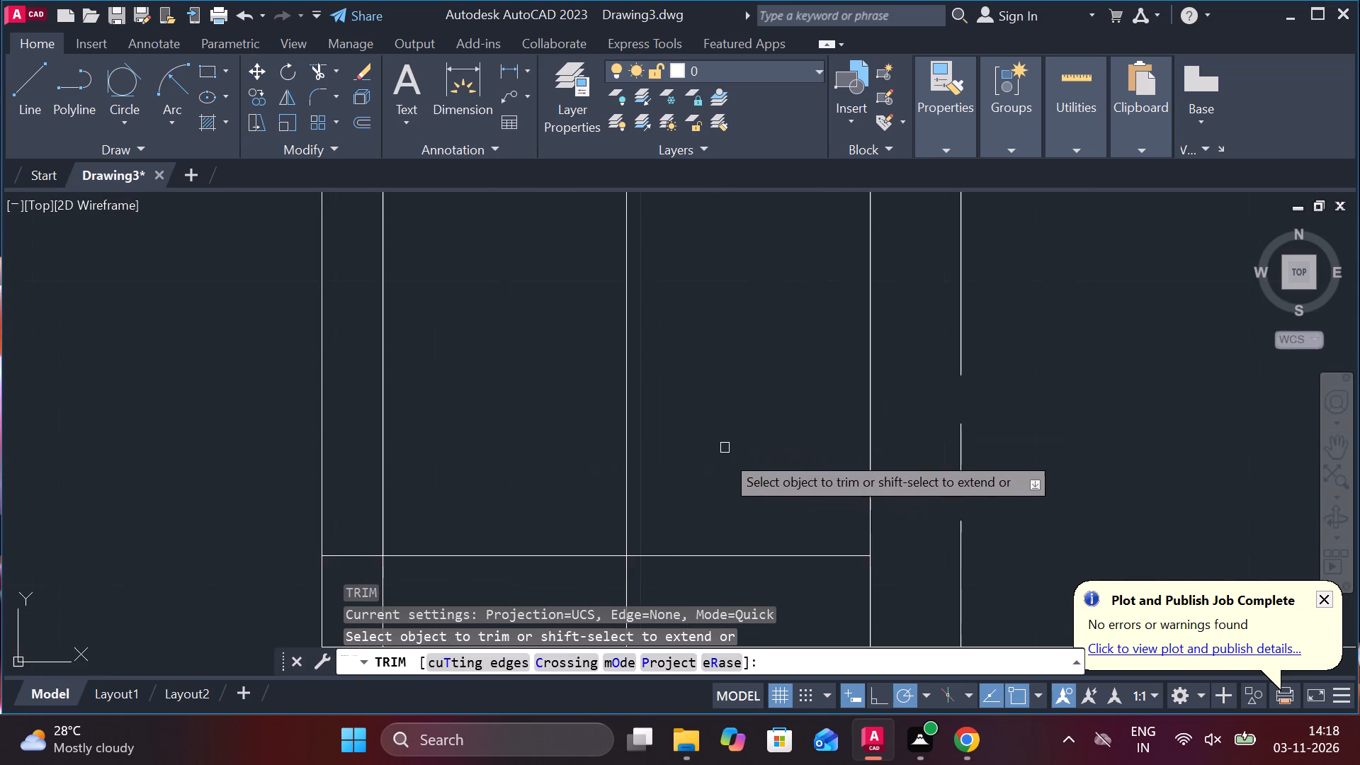
pyautogui.moveTo(717, 482); pyautogui.dragTo(737, 353, button='middle')
pyautogui.scroll(-1, 739, 408)
pyautogui.click(830, 446)
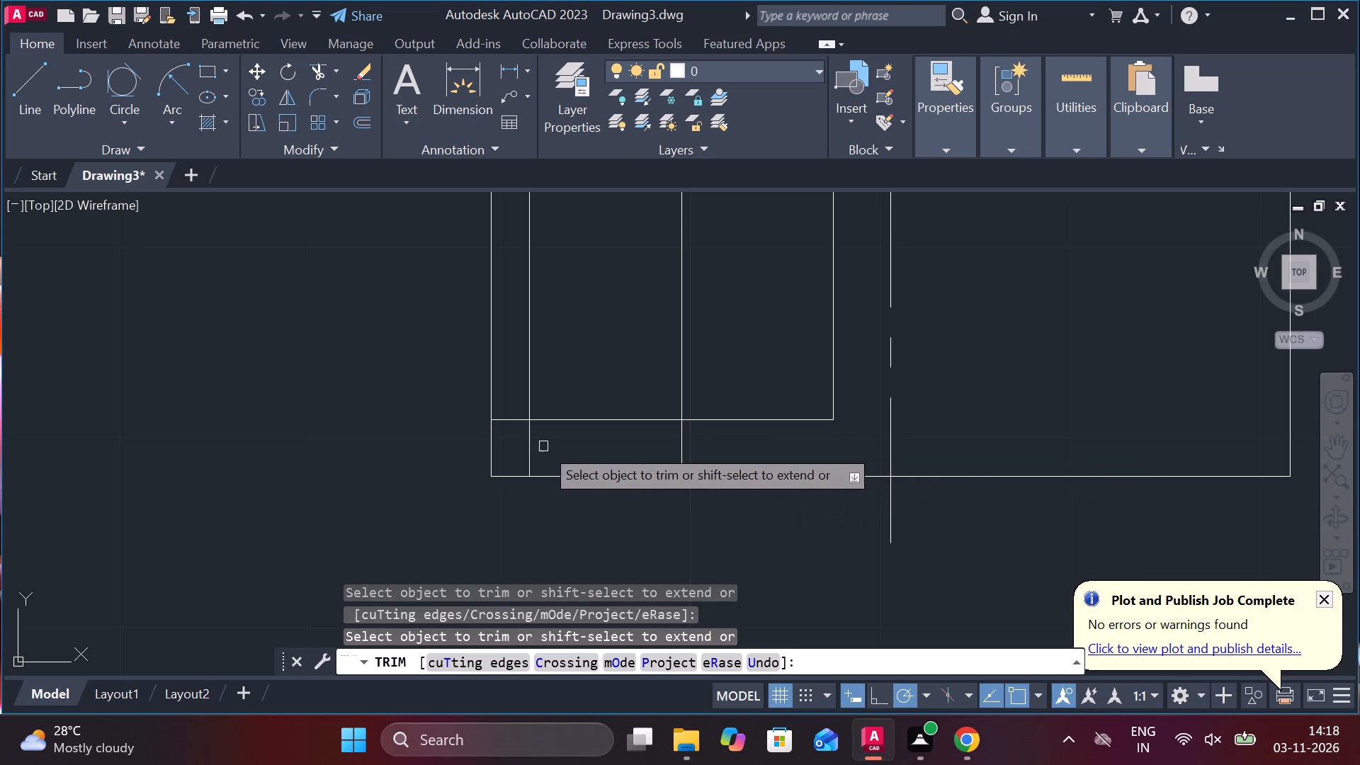
pyautogui.click(533, 441)
pyautogui.click(514, 418)
pyautogui.scroll(-3, 517, 419)
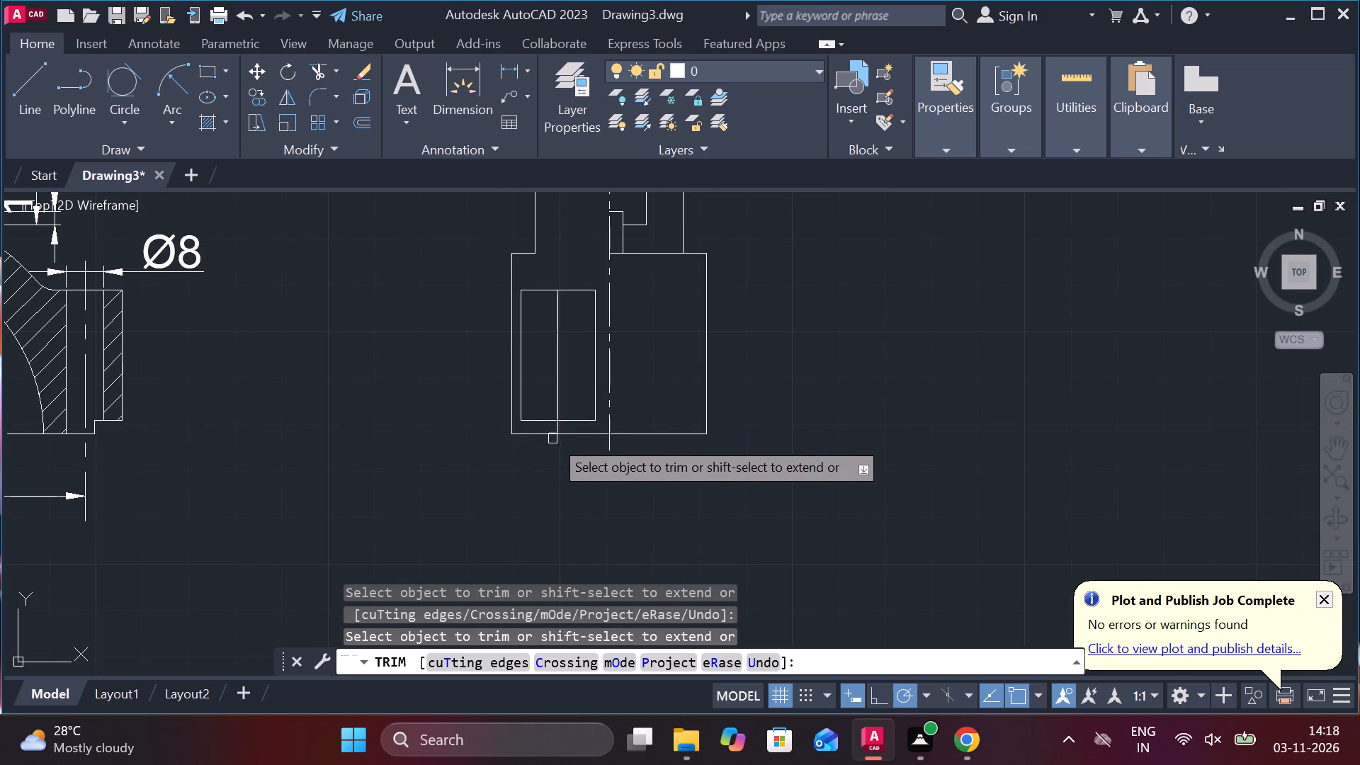
pyautogui.press('Escape')
# Stretch the lug's middle vertical line about 3.5 beyond the rectangle's top and about 3.9 below the side view's base.
pyautogui.click(563, 353)
pyautogui.press('Escape')
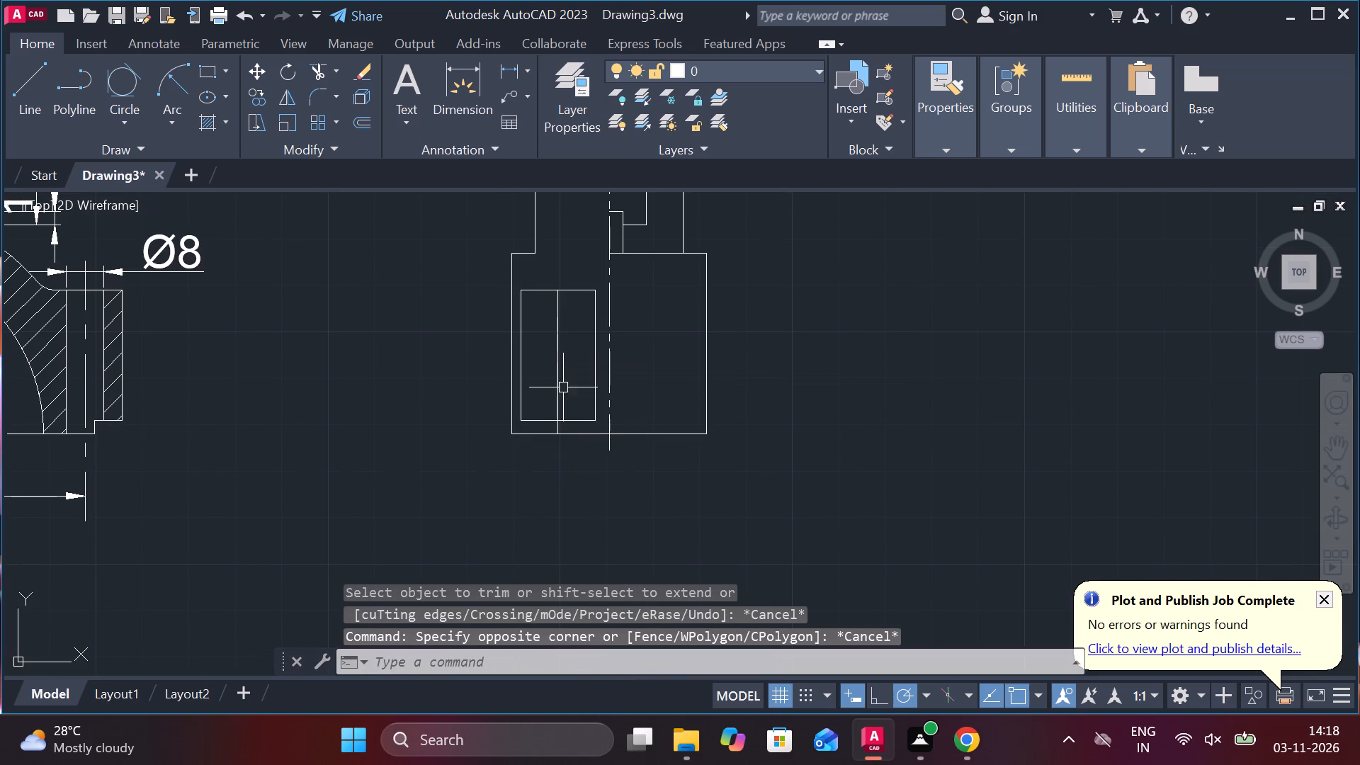
pyautogui.click(553, 315)
pyautogui.click(561, 294)
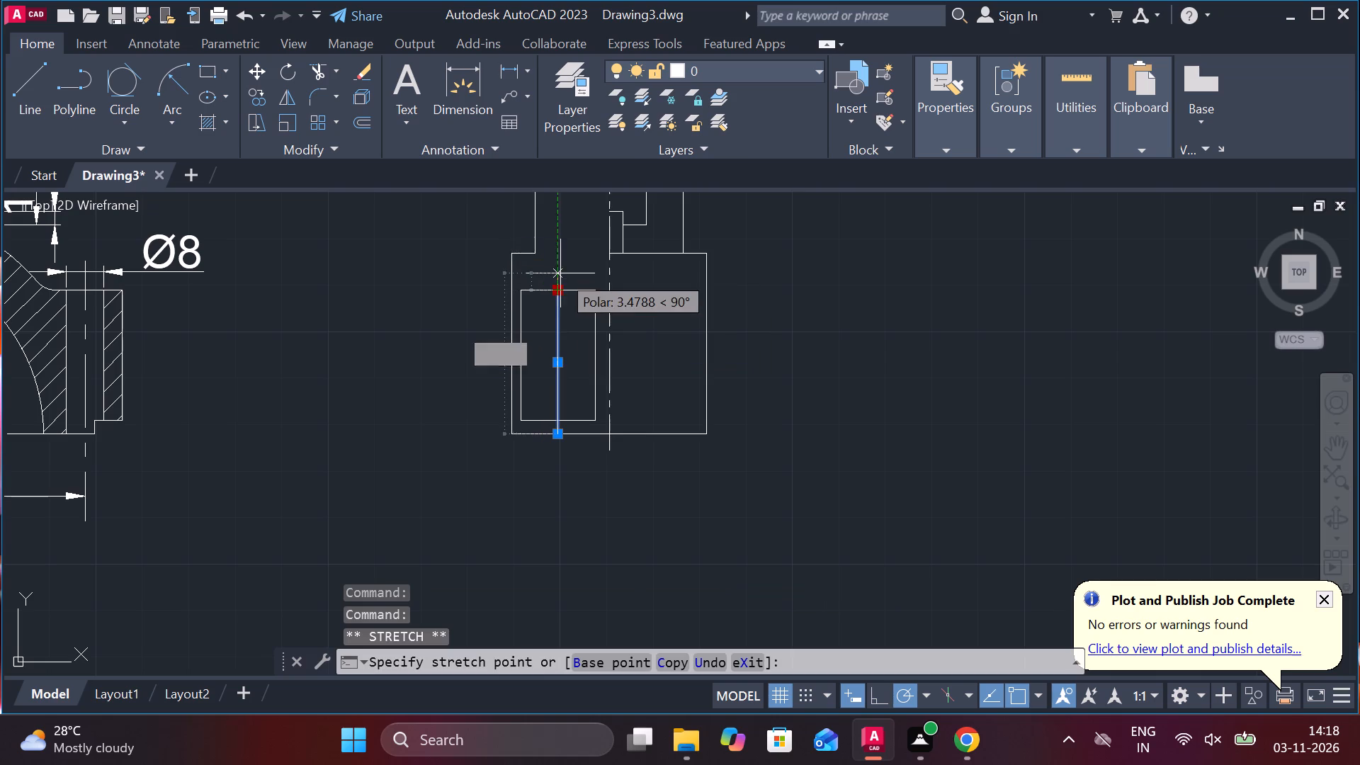
pyautogui.click(560, 273)
pyautogui.press('Escape')
pyautogui.click(559, 344)
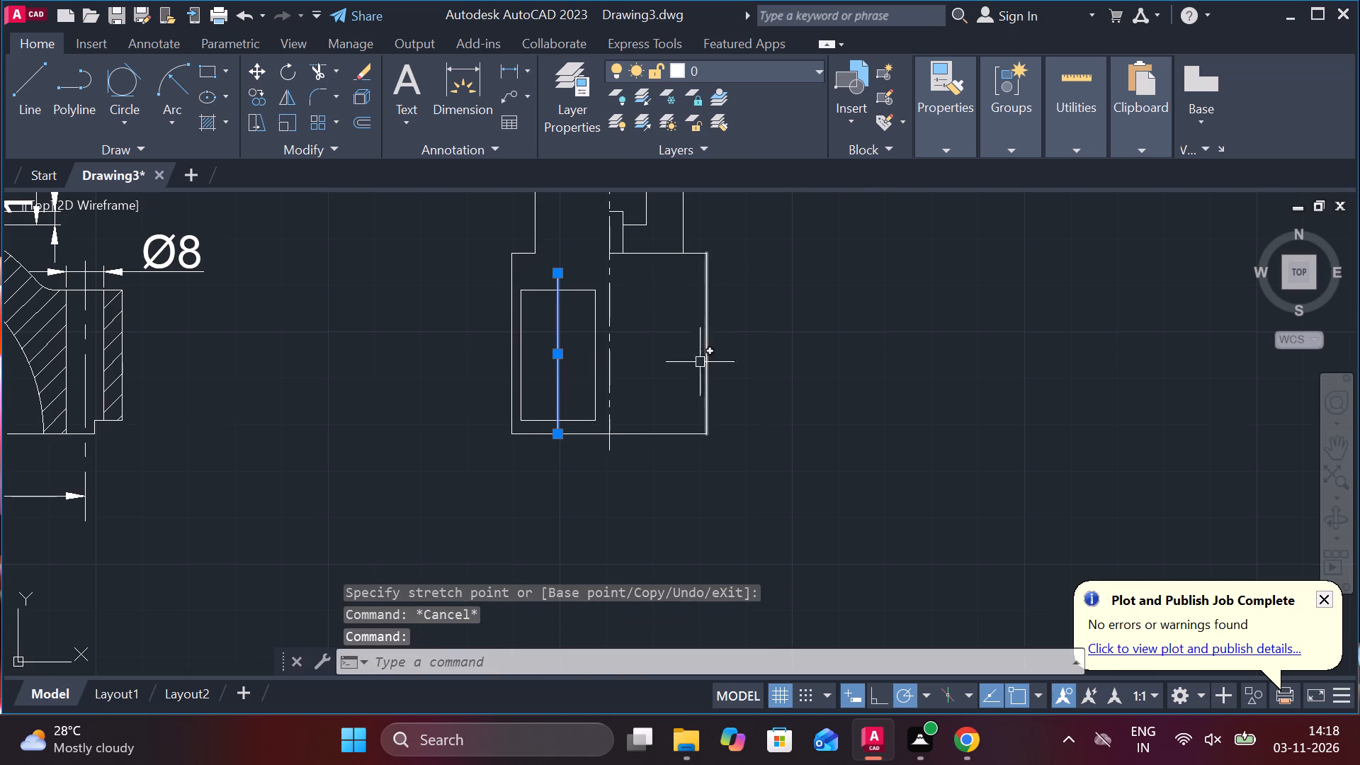
pyautogui.click(557, 433)
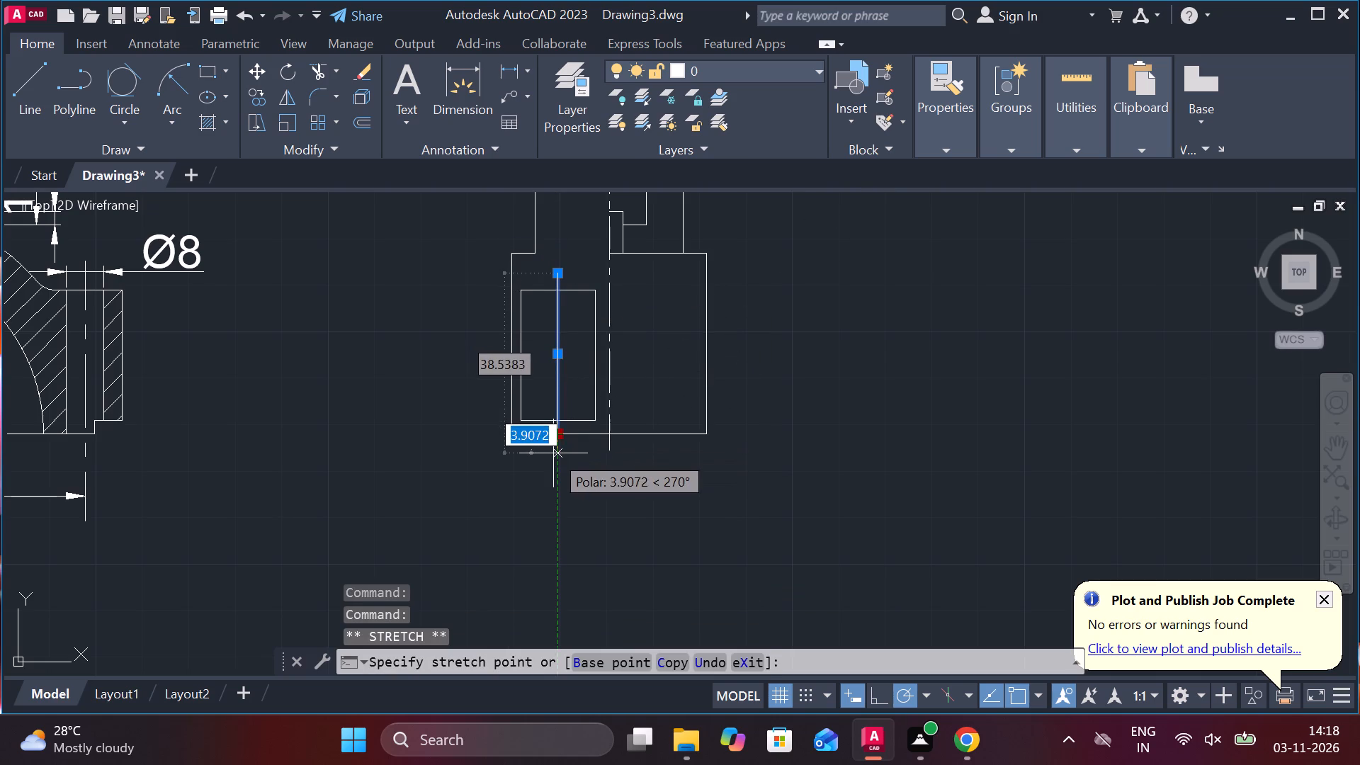
pyautogui.click(553, 454)
pyautogui.press('Escape')
# Set the linetype of the lug's middle vertical line to CENTER.
pyautogui.click(556, 347)
pyautogui.click(940, 155)
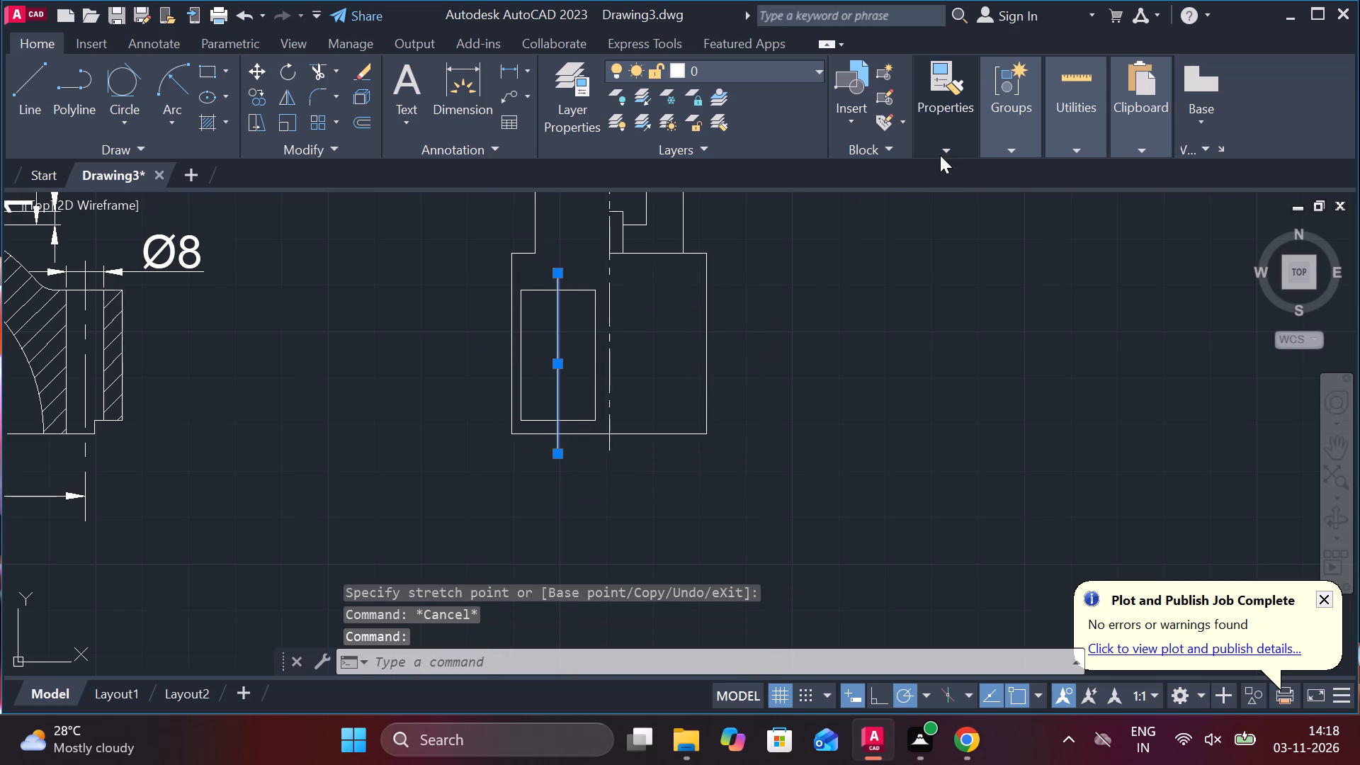
pyautogui.click(1065, 217)
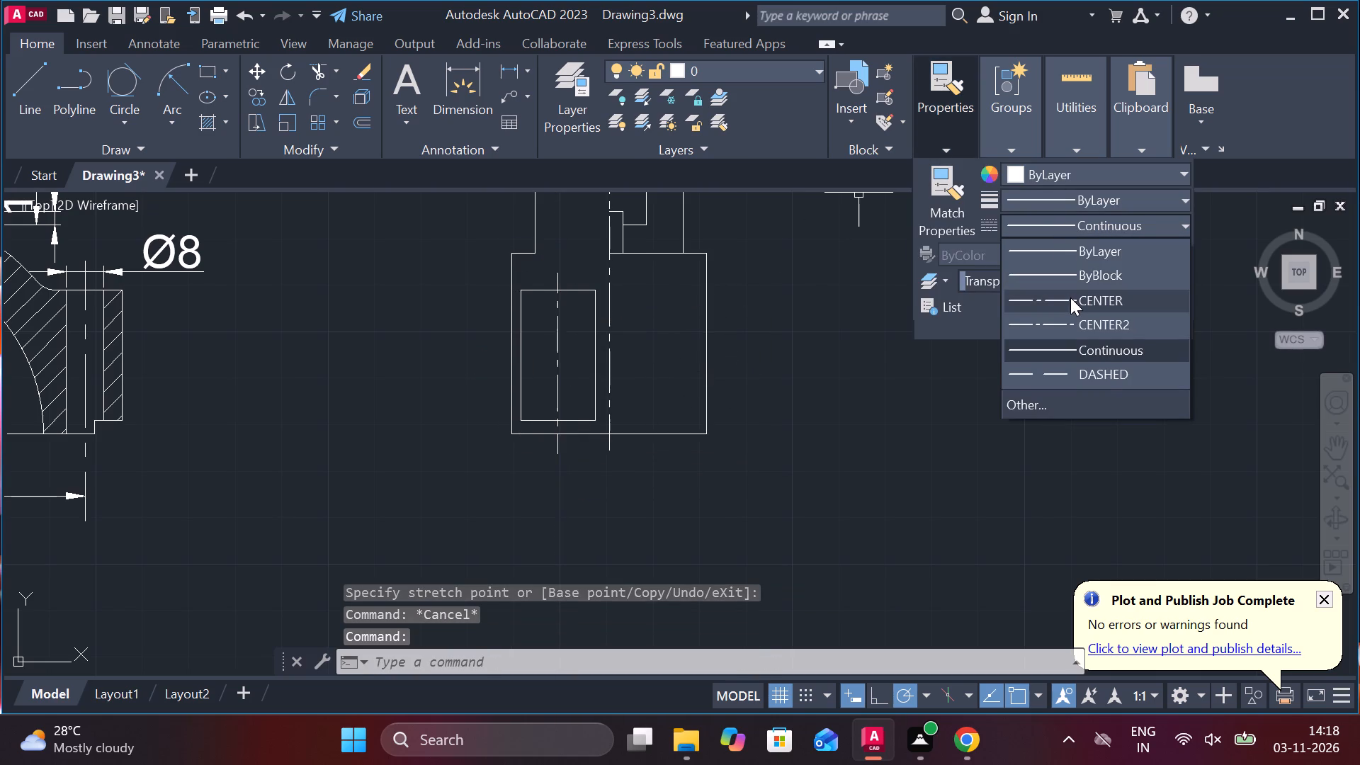
pyautogui.click(1070, 297)
pyautogui.press('Escape')
# Move the whole dimensioned part 1 drawing straight up about 28.7, closer to part 2's front view.
pyautogui.moveTo(645, 406); pyautogui.dragTo(722, 318, button='middle')
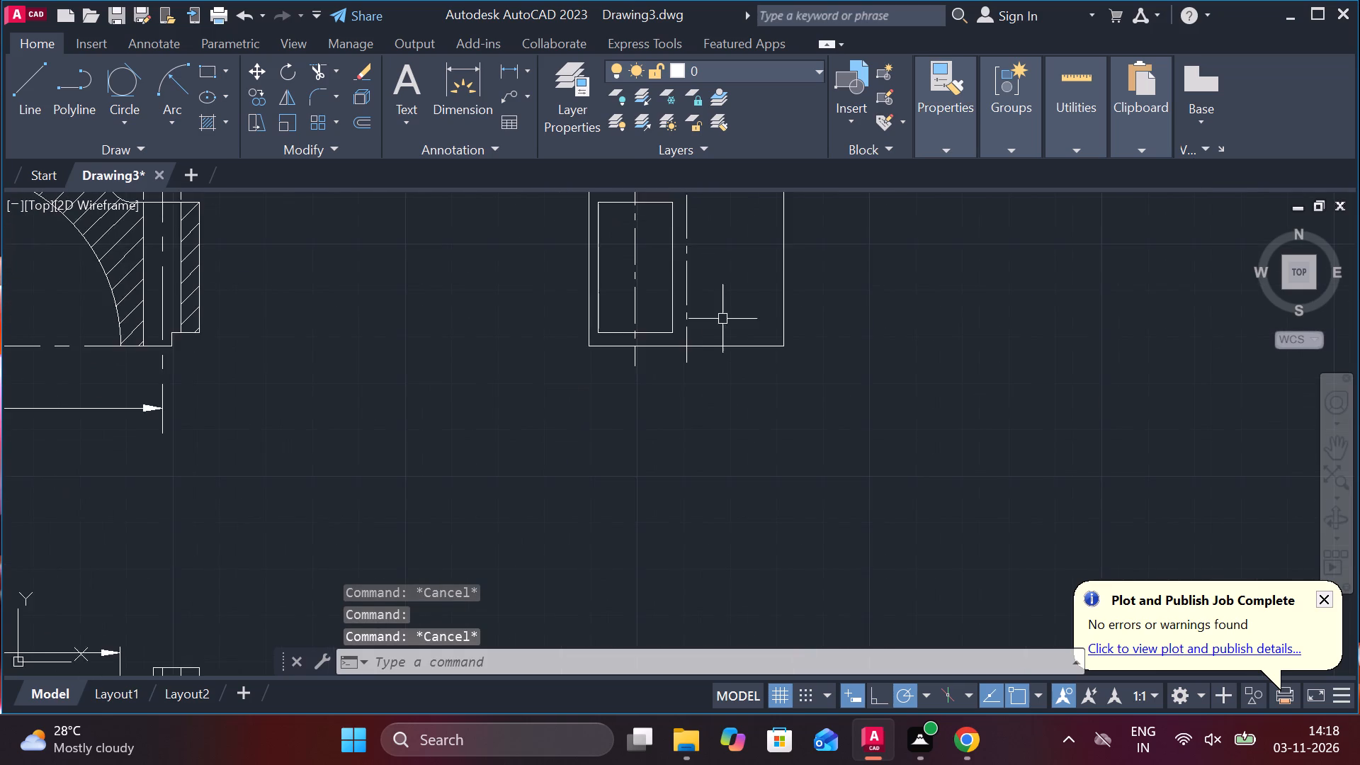
pyautogui.scroll(-1, 722, 322)
pyautogui.scroll(-1, 733, 406)
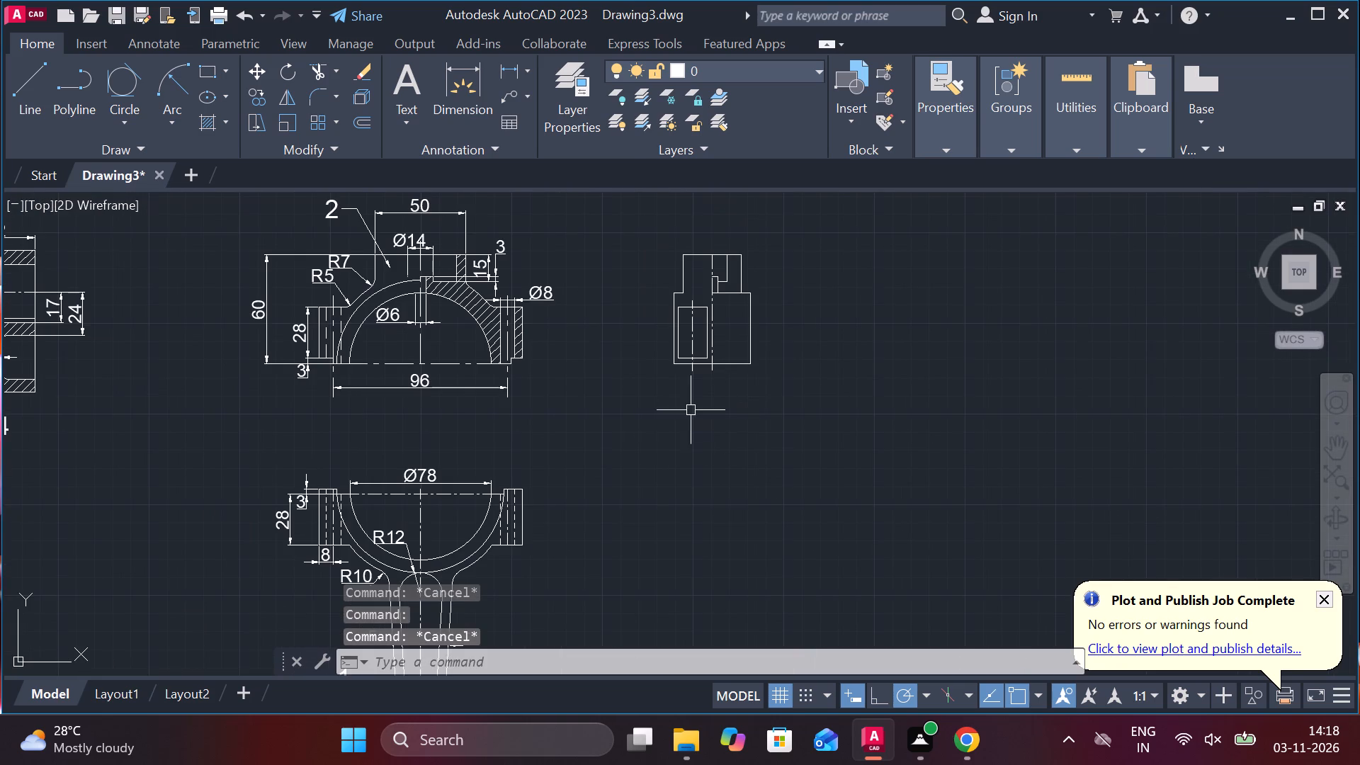
pyautogui.moveTo(667, 423); pyautogui.dragTo(691, 371, button='middle')
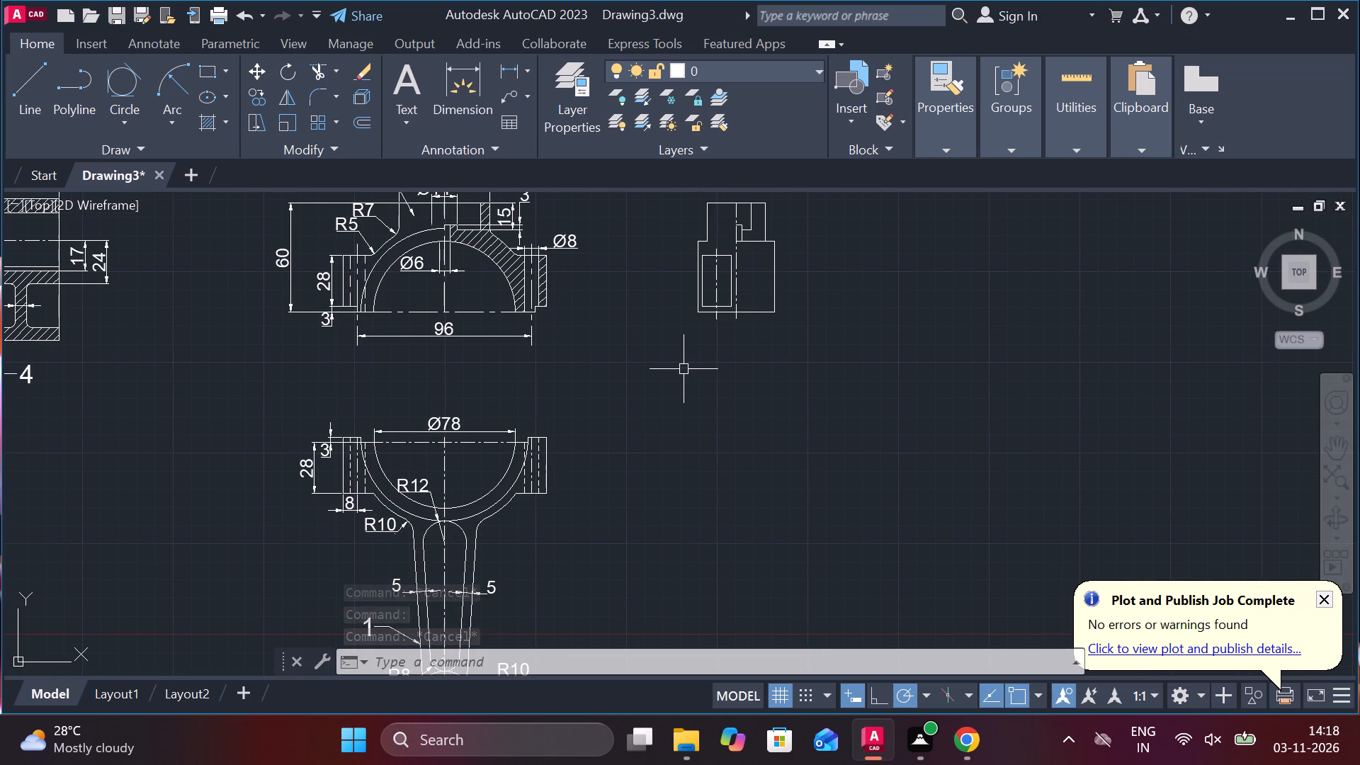
pyautogui.scroll(-1, 674, 392)
pyautogui.moveTo(679, 414); pyautogui.dragTo(713, 352, button='middle')
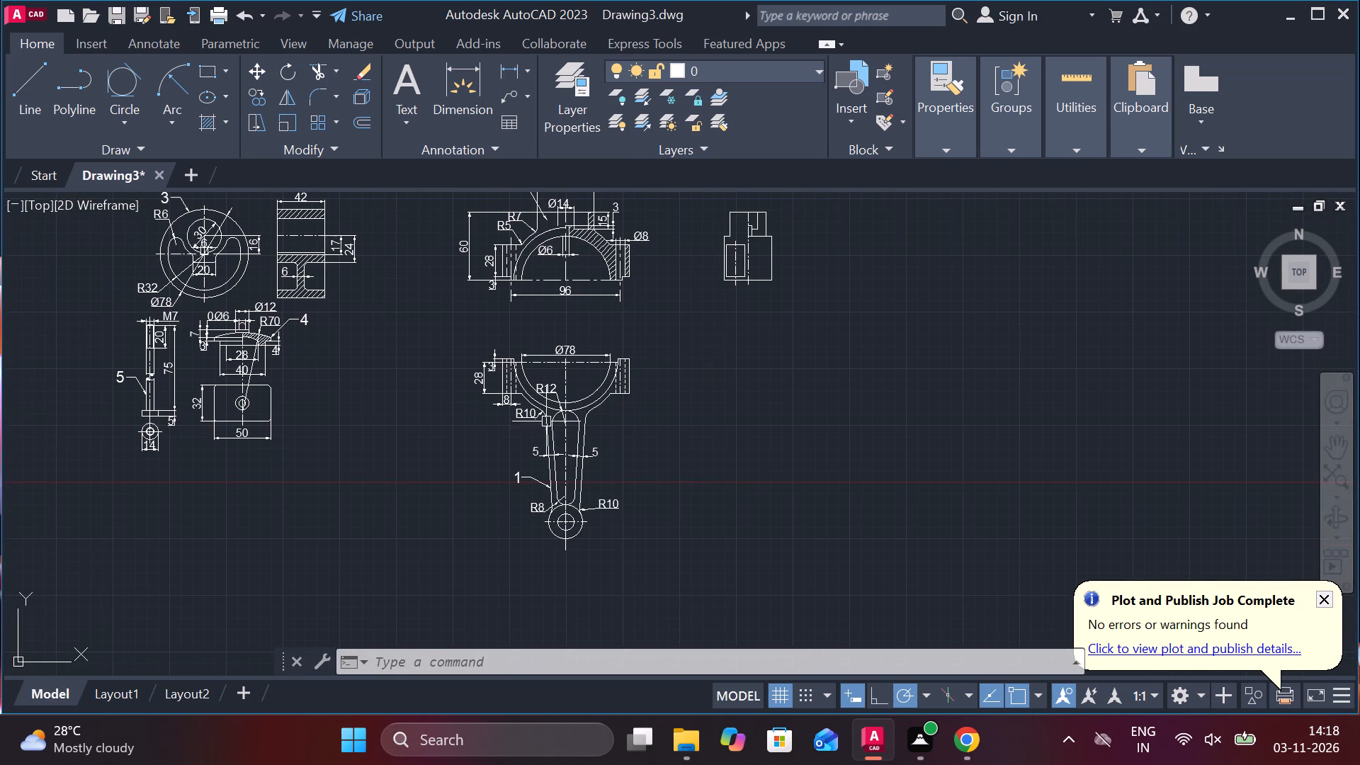
pyautogui.moveTo(406, 320); pyautogui.dragTo(432, 329)
pyautogui.click(677, 580)
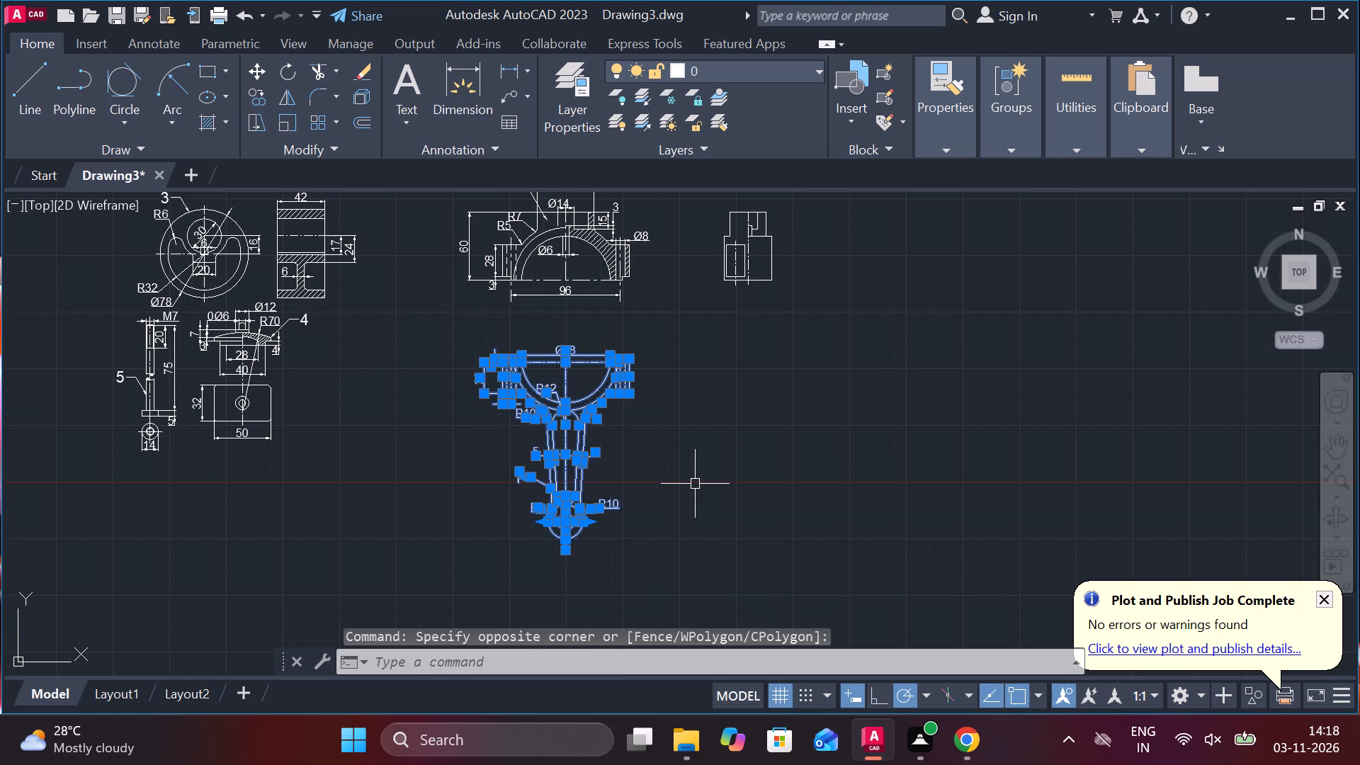
pyautogui.press('m')
pyautogui.press('Return')
pyautogui.click(695, 460)
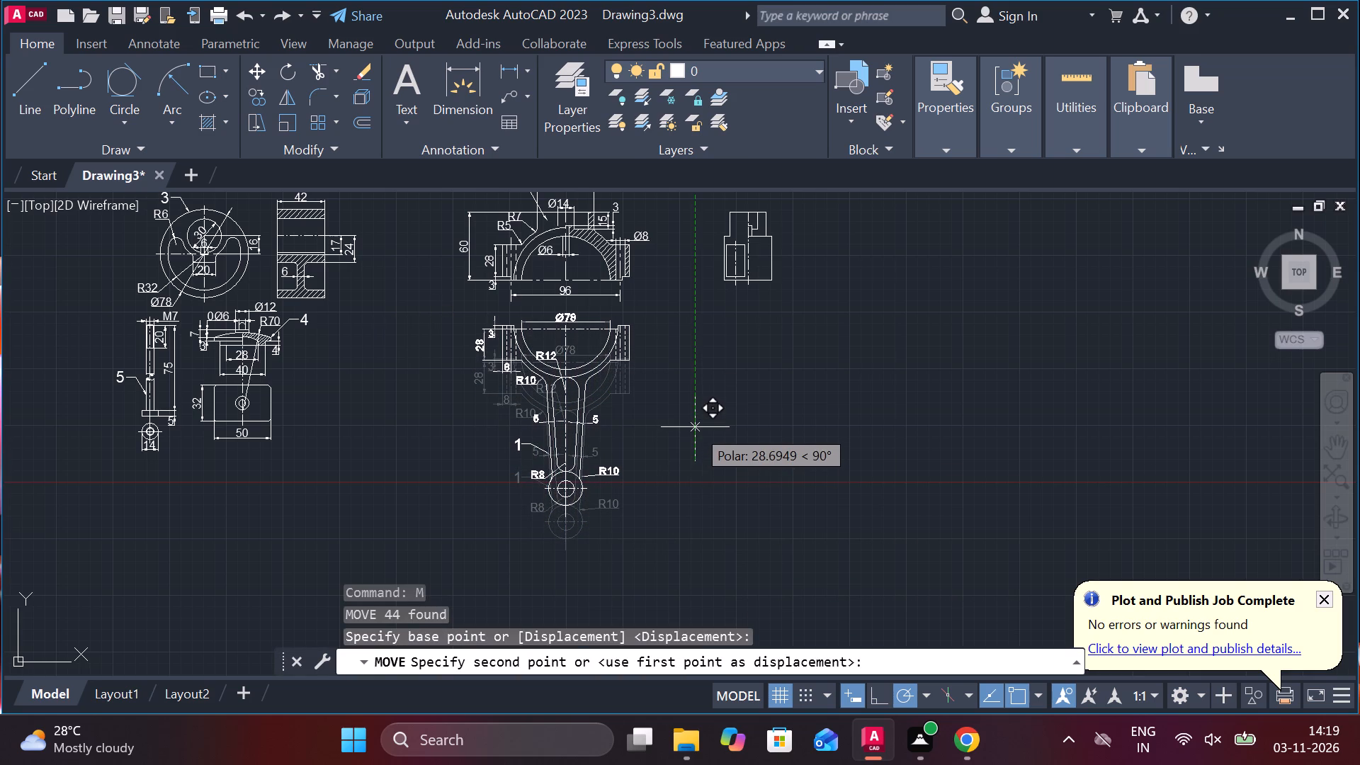
pyautogui.scroll(1, 695, 427)
pyautogui.click(695, 426)
pyautogui.press('Escape')
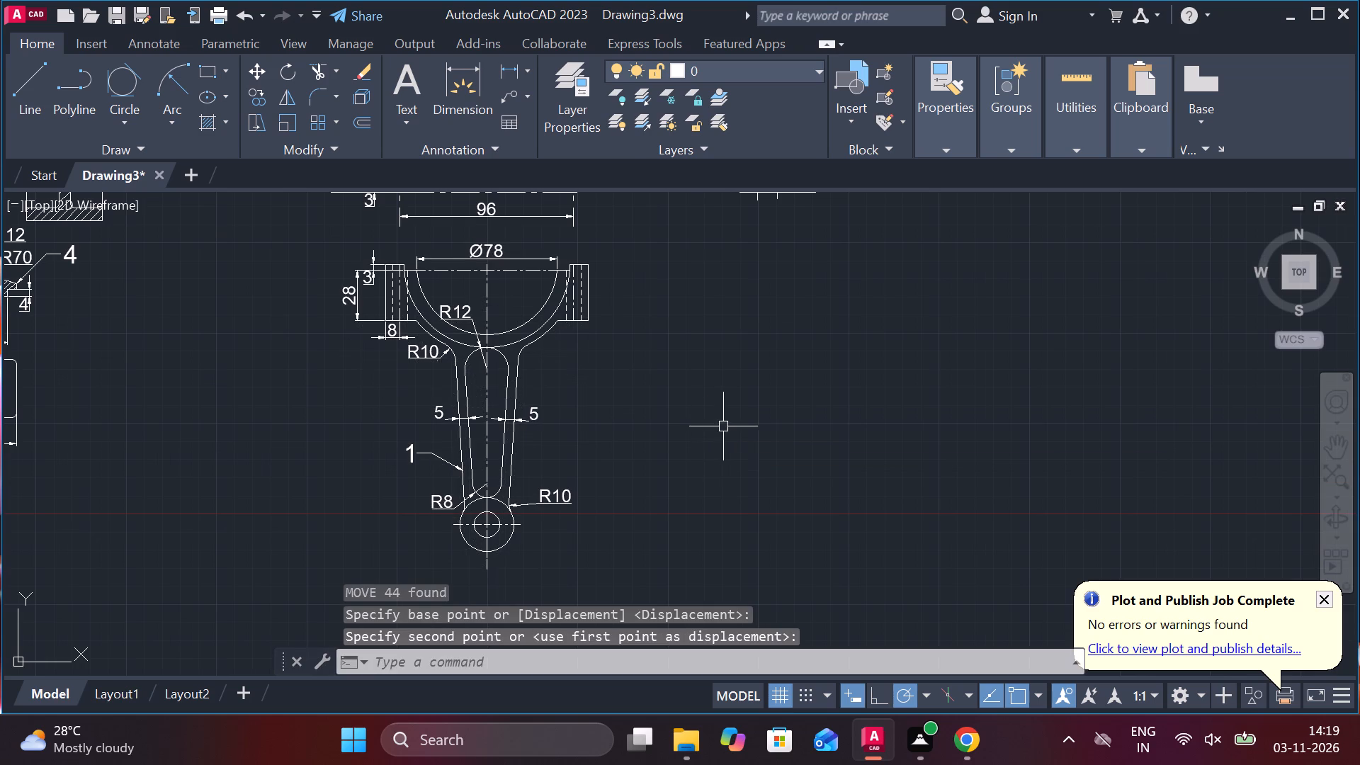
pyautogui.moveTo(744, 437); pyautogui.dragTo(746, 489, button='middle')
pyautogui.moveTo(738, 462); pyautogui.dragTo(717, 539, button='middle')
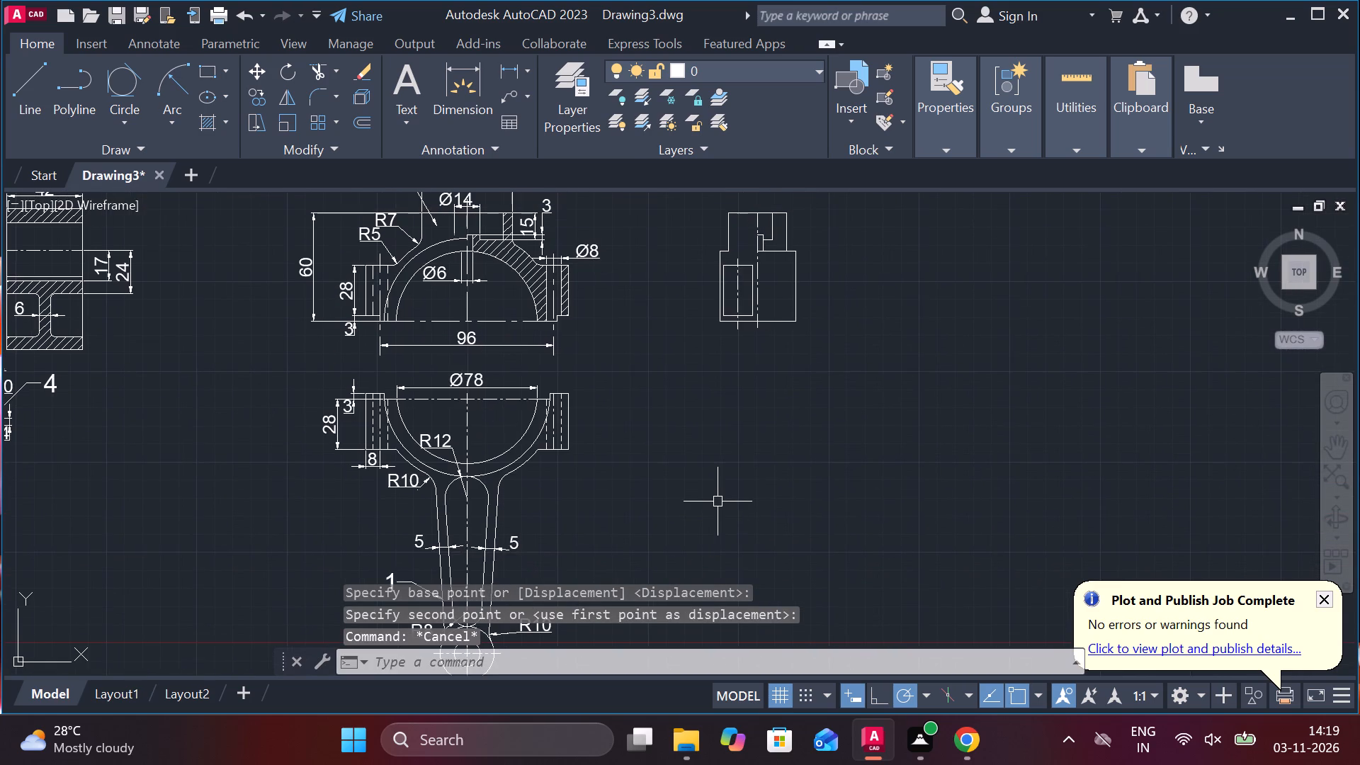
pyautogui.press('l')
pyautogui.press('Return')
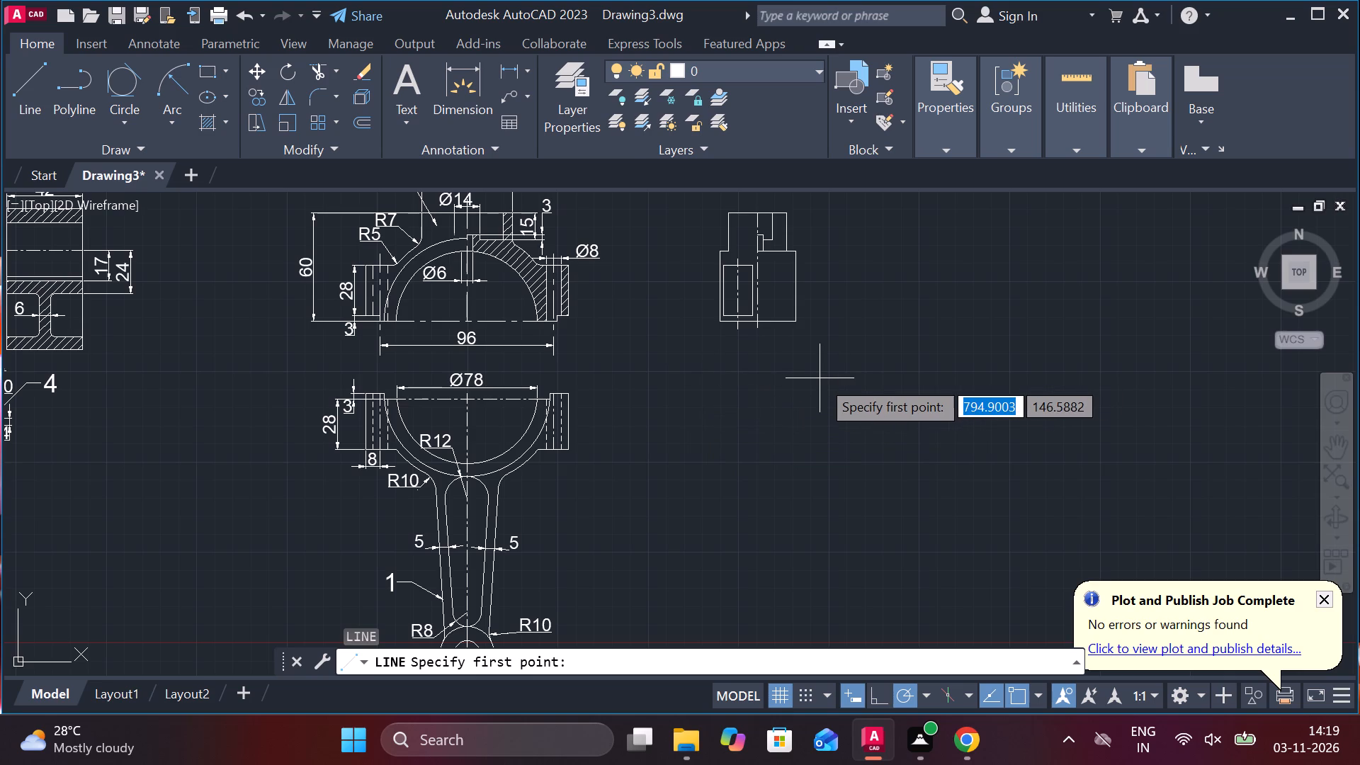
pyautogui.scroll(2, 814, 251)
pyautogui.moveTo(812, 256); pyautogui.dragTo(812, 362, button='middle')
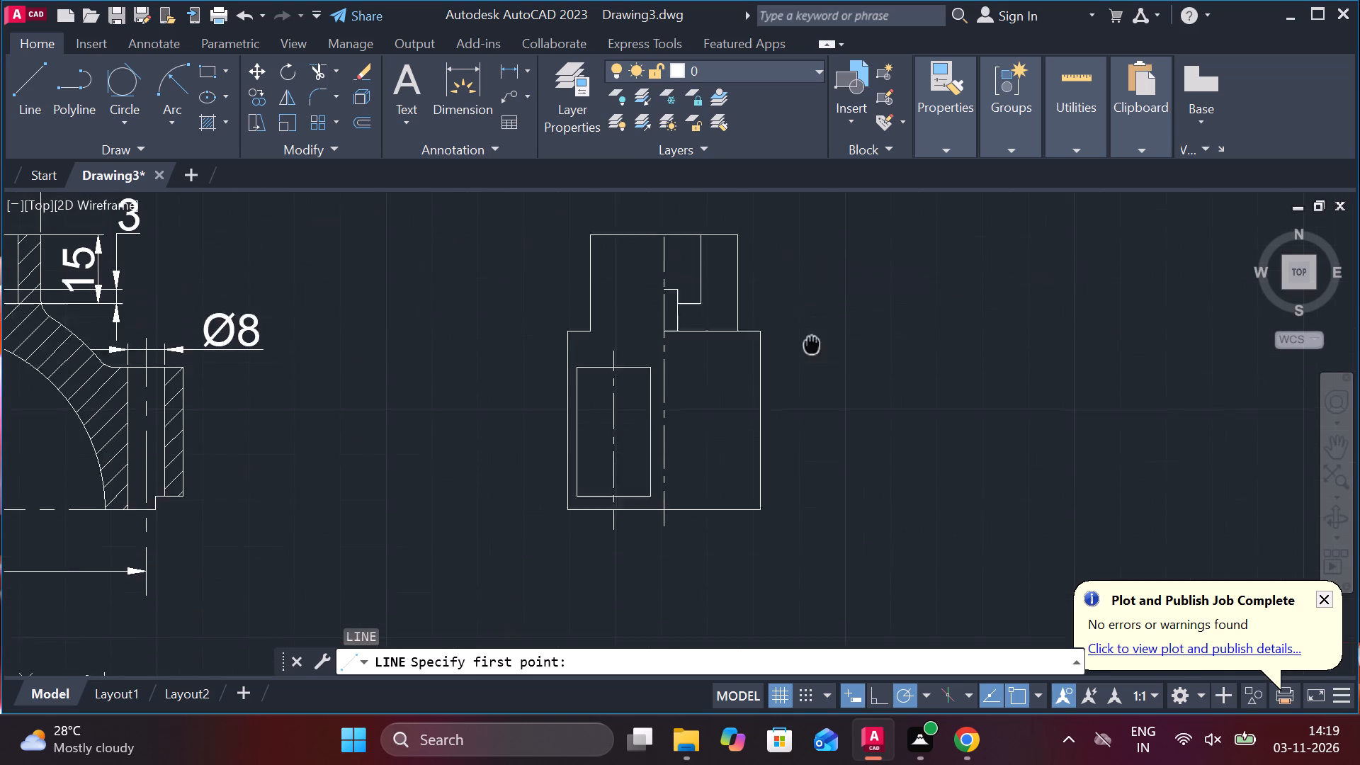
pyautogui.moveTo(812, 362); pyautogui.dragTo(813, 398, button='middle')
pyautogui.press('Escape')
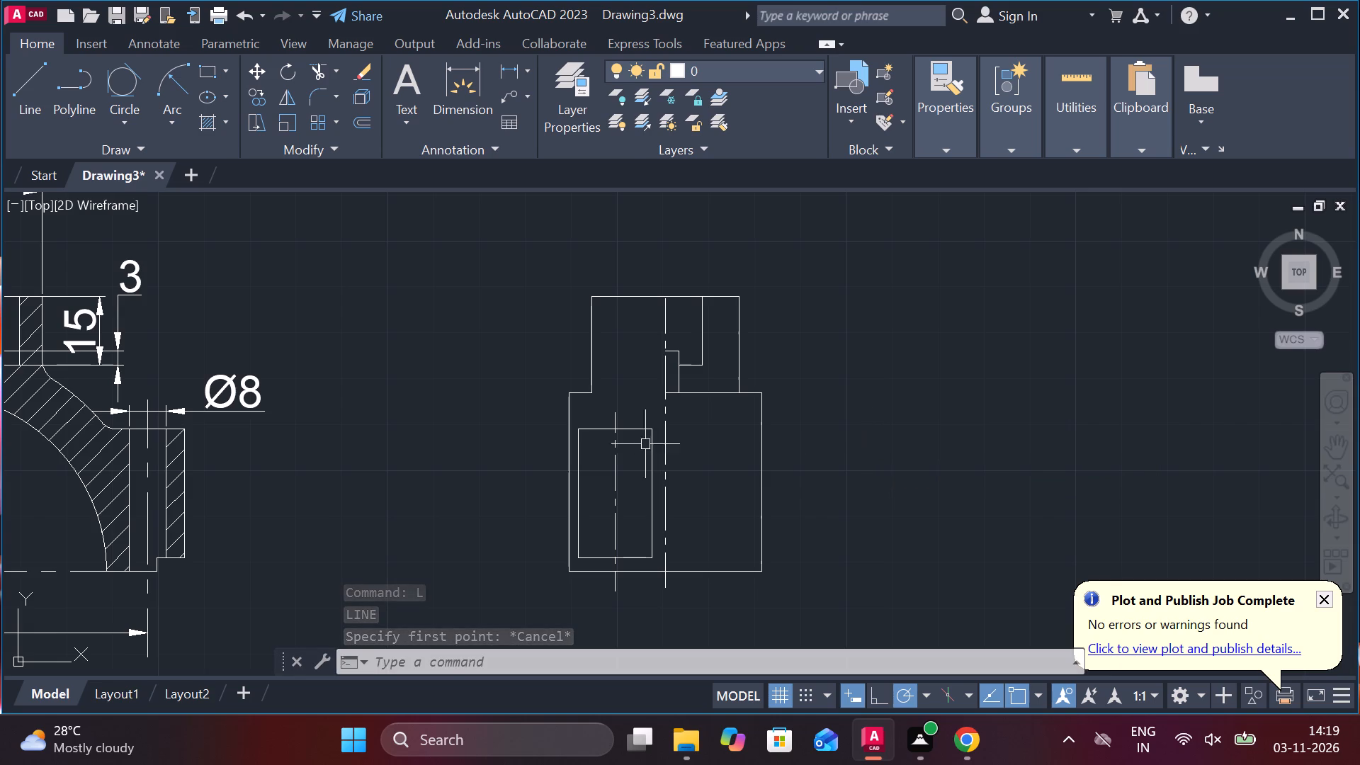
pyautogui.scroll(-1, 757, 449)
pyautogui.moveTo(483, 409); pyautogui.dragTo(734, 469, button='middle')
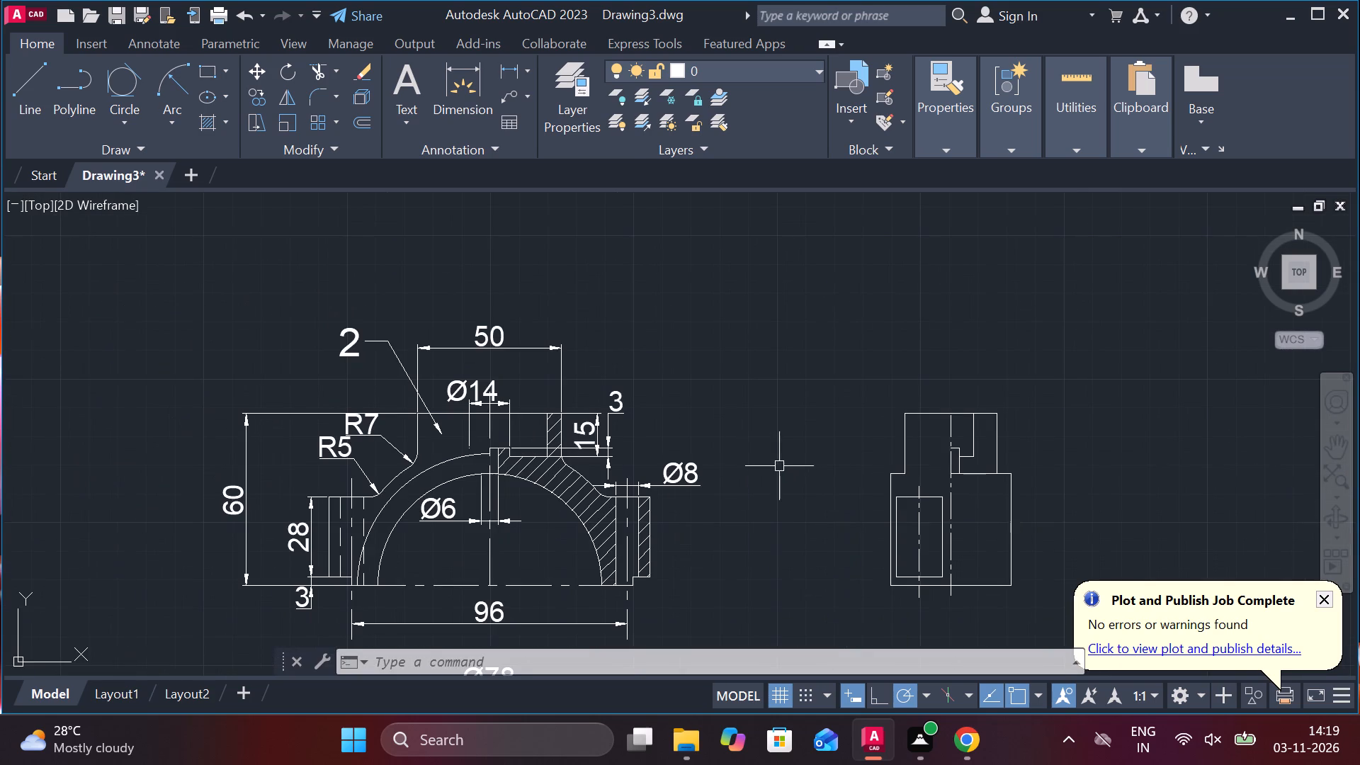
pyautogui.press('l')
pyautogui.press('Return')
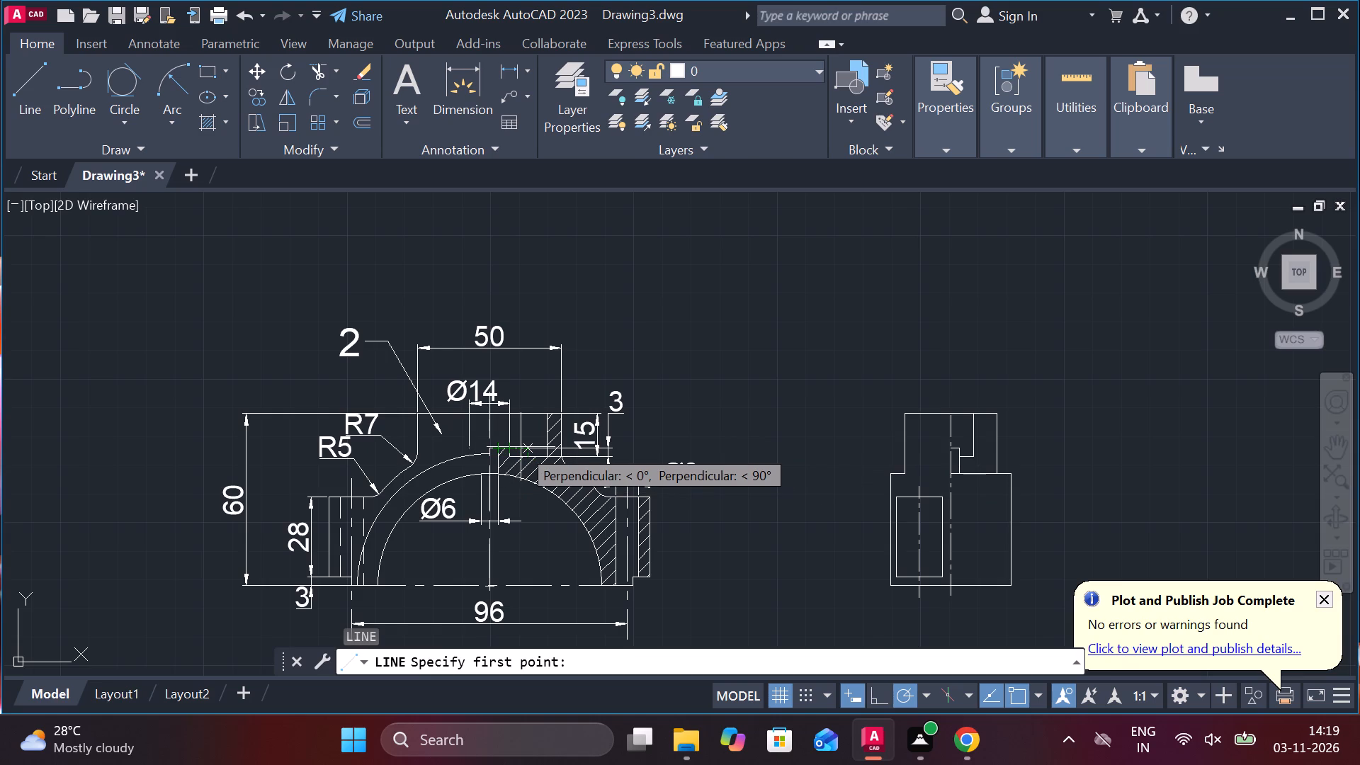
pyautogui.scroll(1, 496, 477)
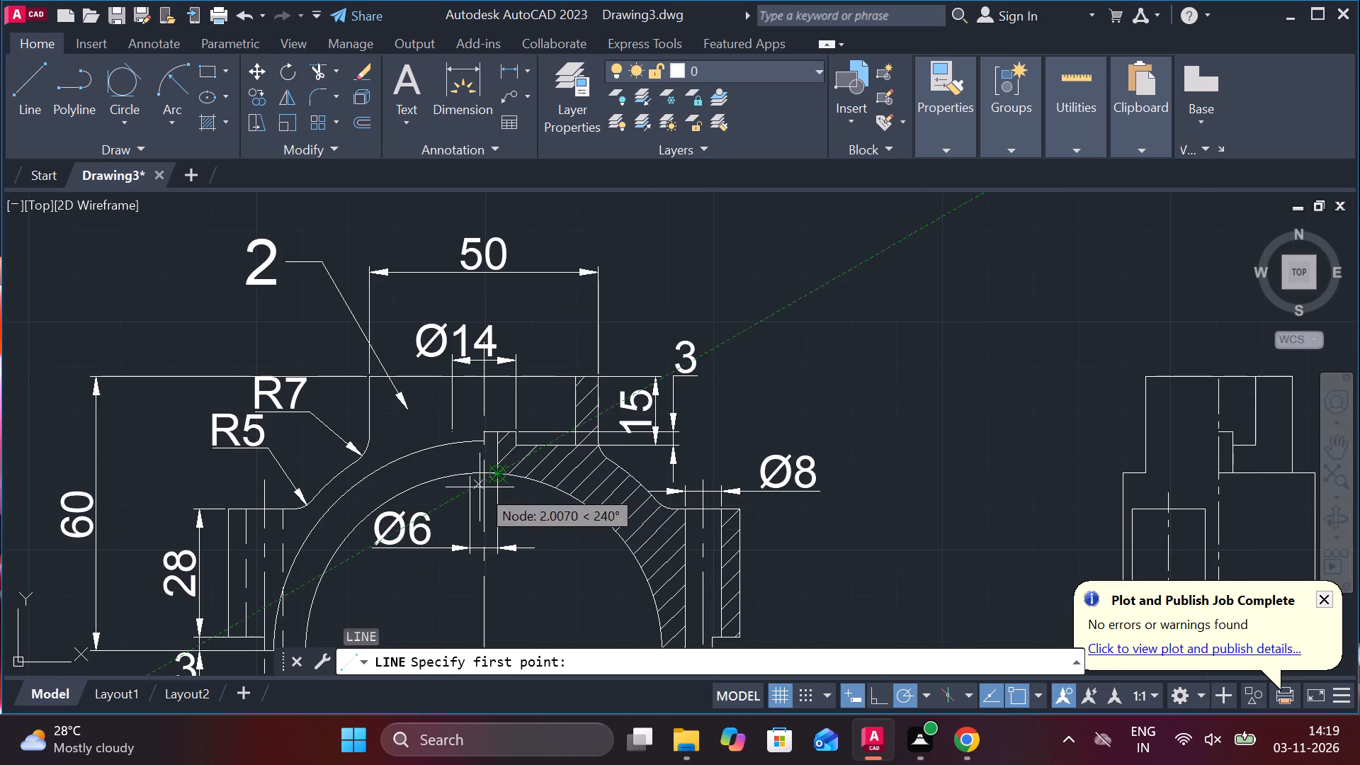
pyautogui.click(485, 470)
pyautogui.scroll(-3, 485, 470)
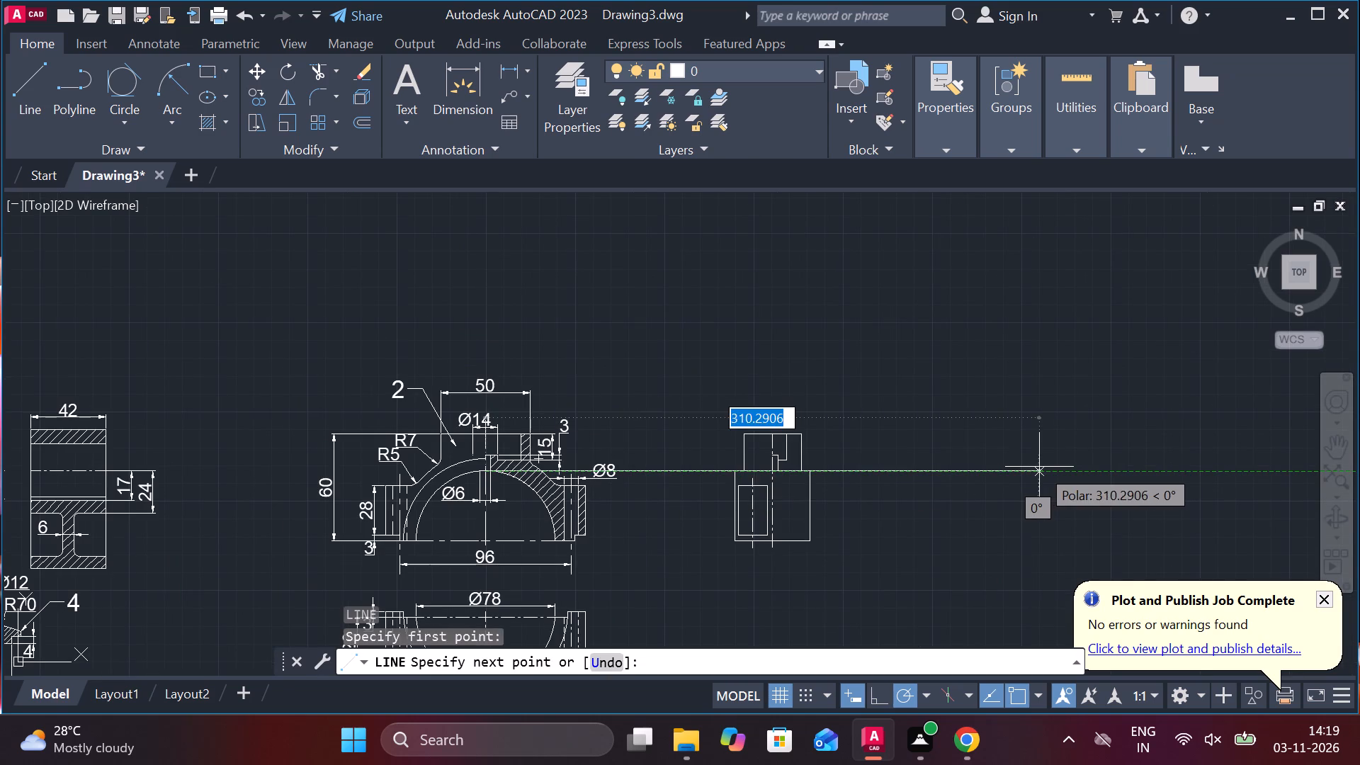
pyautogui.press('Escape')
# Draw a horizontal projection line about 177 long from the front view's Ø14 recess floor across and beyond part 2's side view.
pyautogui.scroll(2, 472, 402)
pyautogui.moveTo(564, 499); pyautogui.dragTo(522, 446, button='middle')
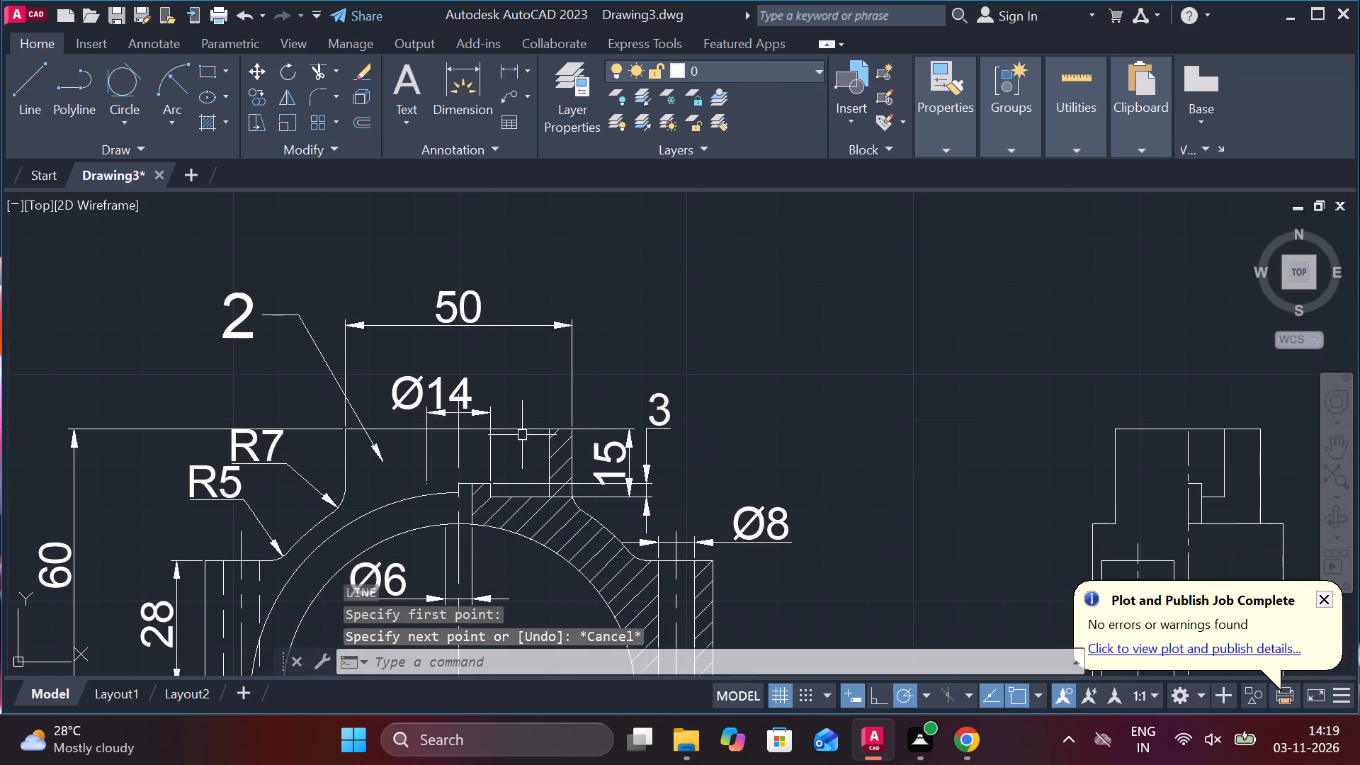
pyautogui.press('space')
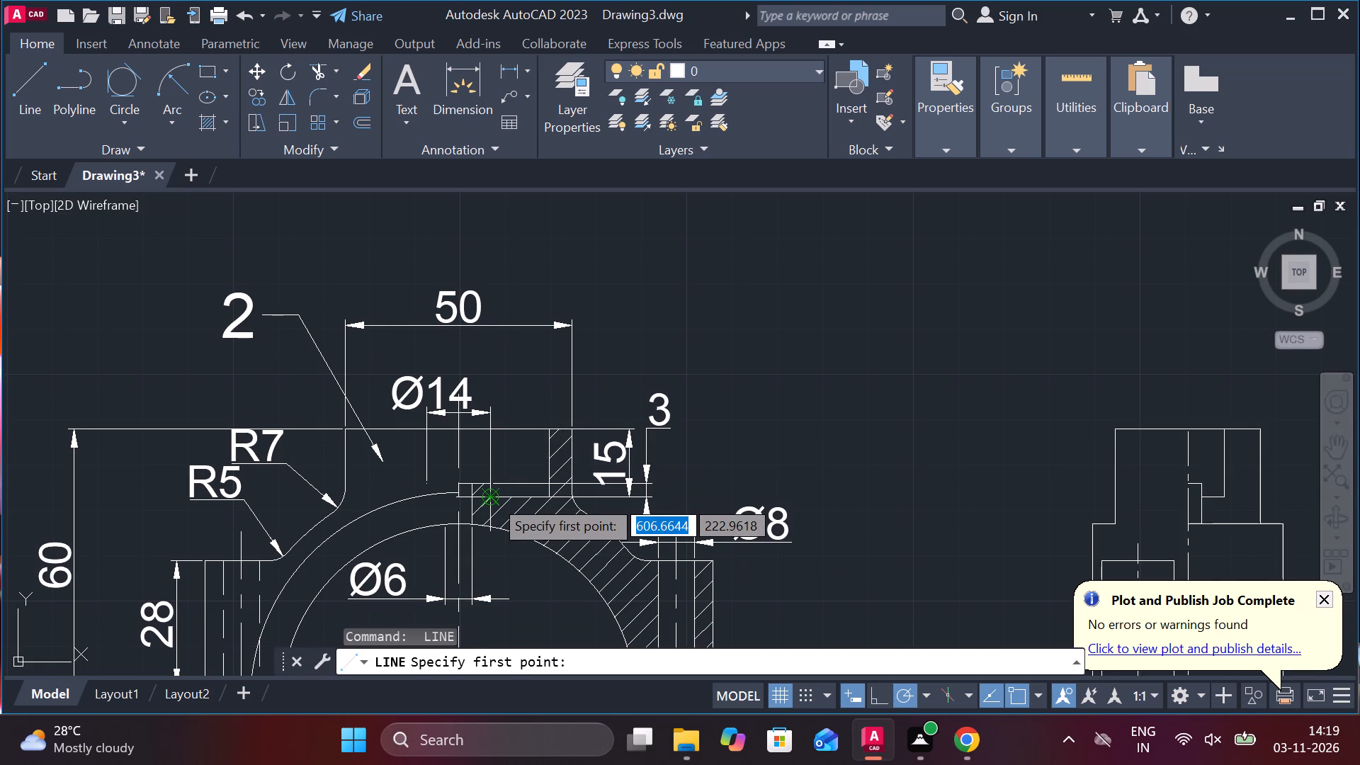
pyautogui.click(492, 497)
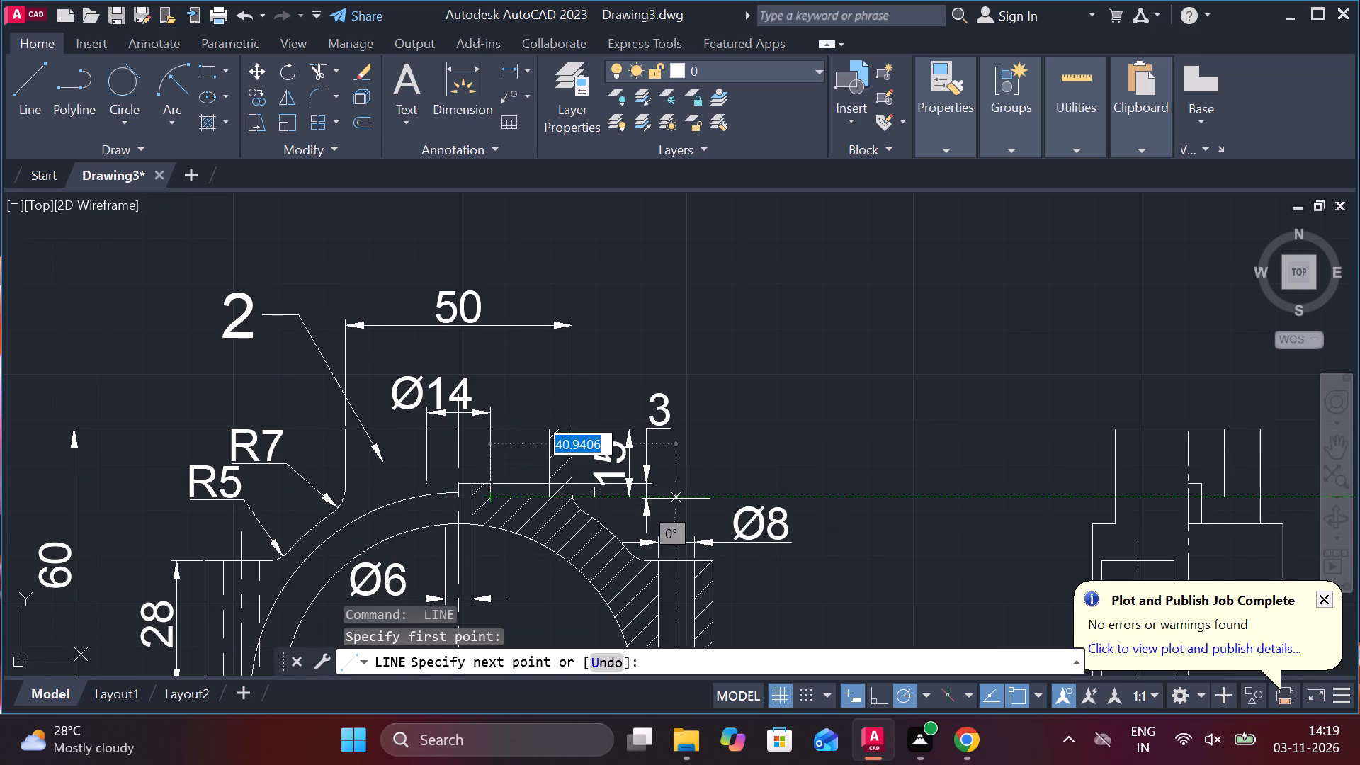
pyautogui.scroll(-1, 764, 497)
pyautogui.moveTo(764, 495); pyautogui.dragTo(704, 494, button='middle')
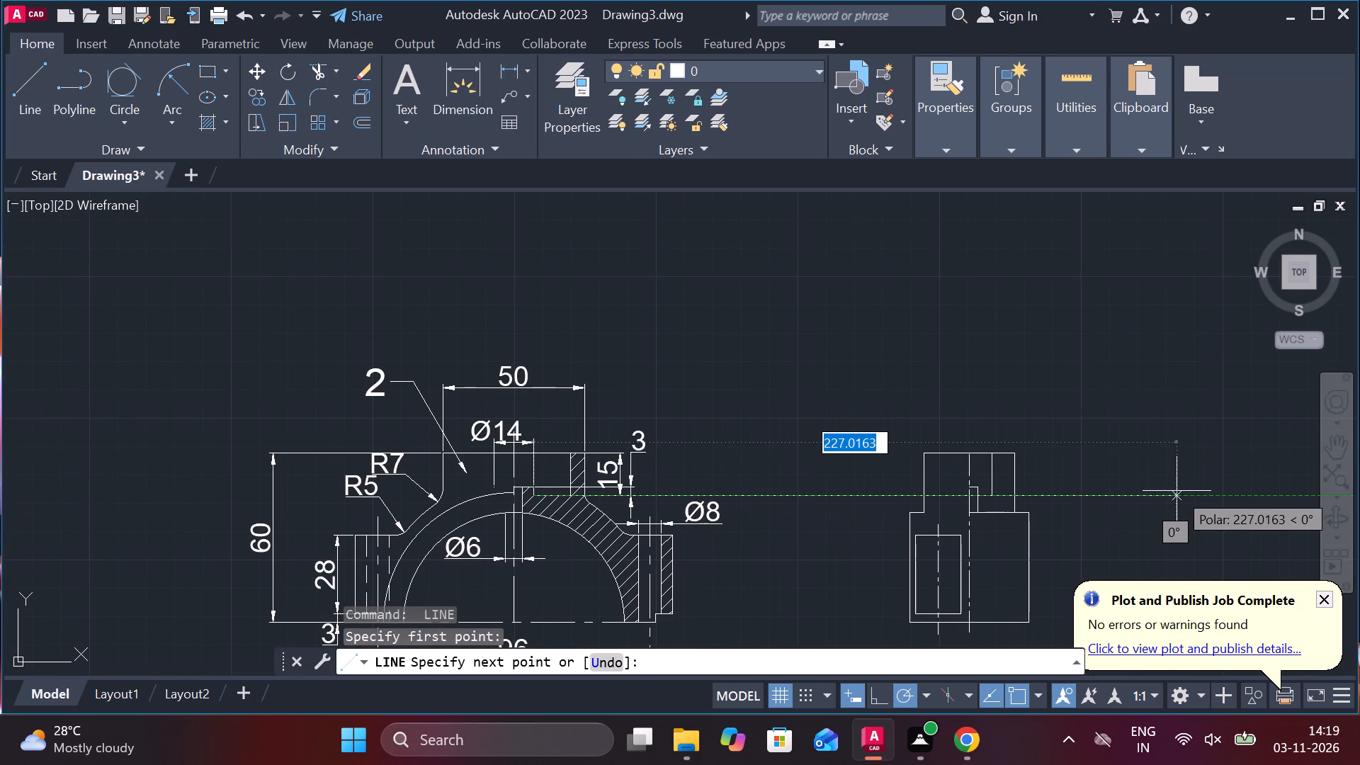
pyautogui.scroll(2, 1139, 491)
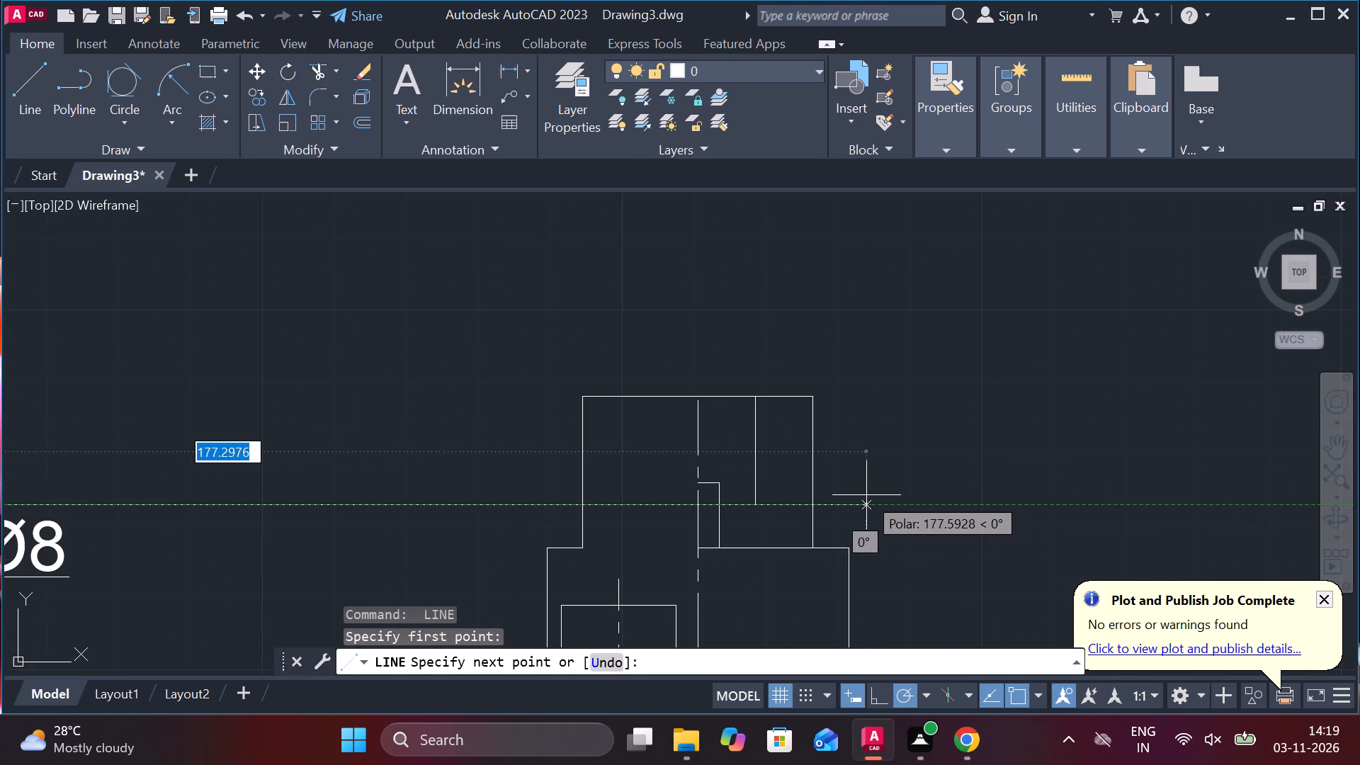
pyautogui.click(860, 495)
pyautogui.press('Escape')
pyautogui.scroll(-1, 919, 478)
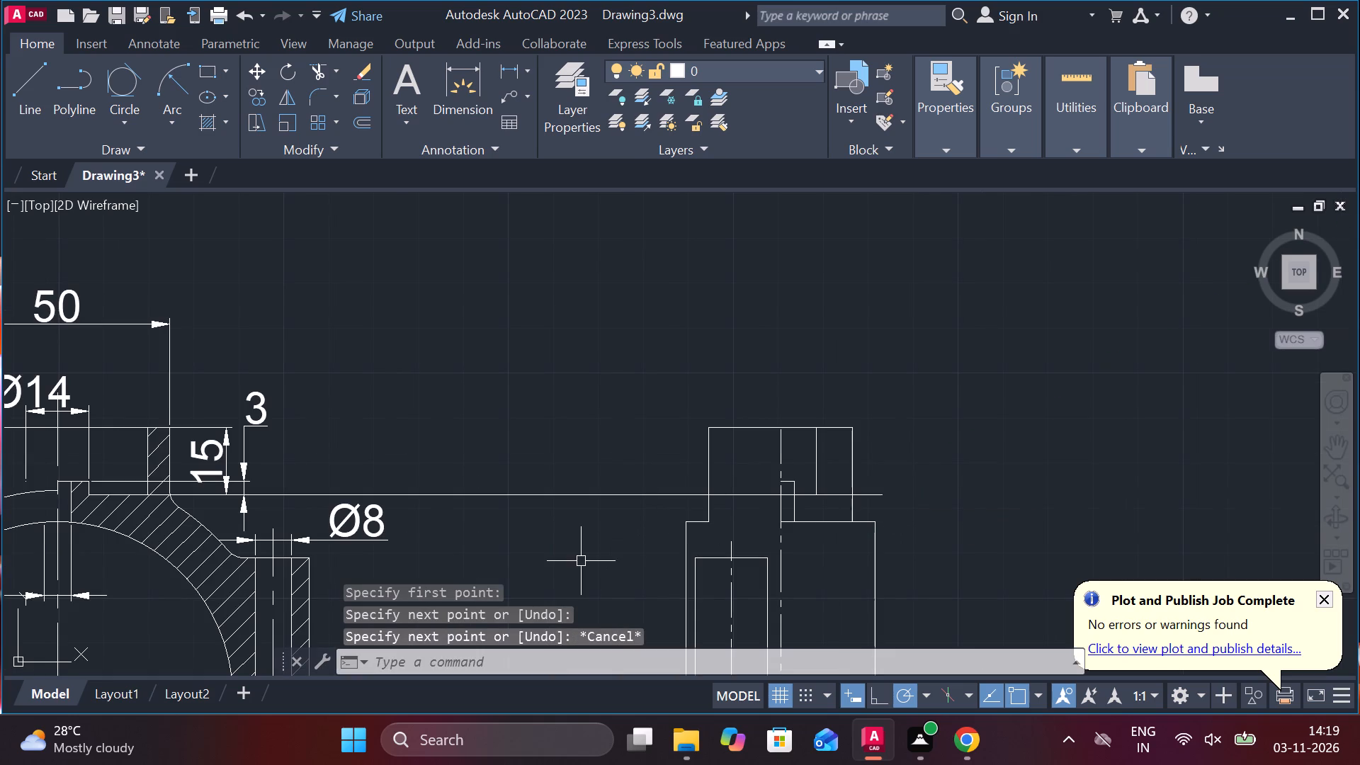
# Trim the projection line from the front view to the side view's small step, and the upper block's far edge below that line.
pyautogui.press('t')
pyautogui.press('r')
pyautogui.press('space')
pyautogui.click(562, 499)
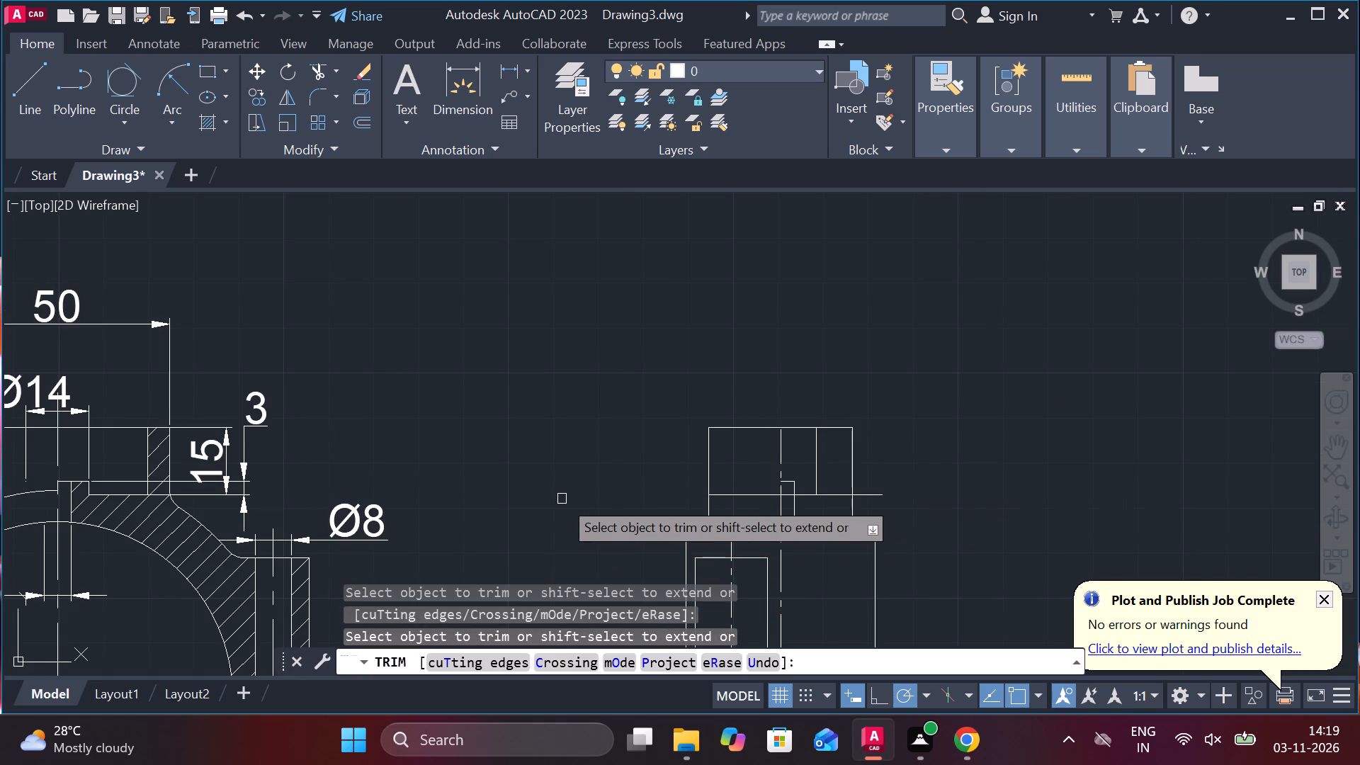
pyautogui.scroll(-1, 585, 501)
pyautogui.scroll(2, 755, 489)
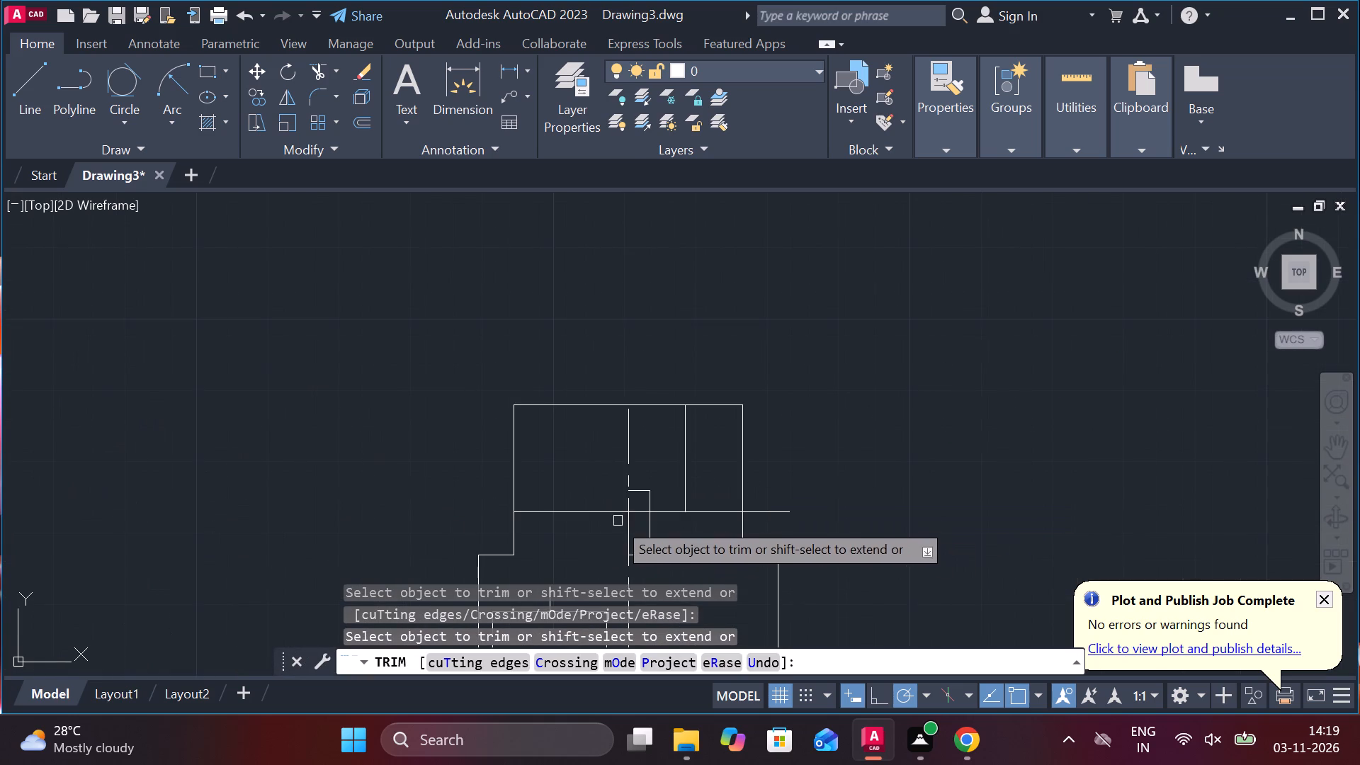
pyautogui.click(591, 511)
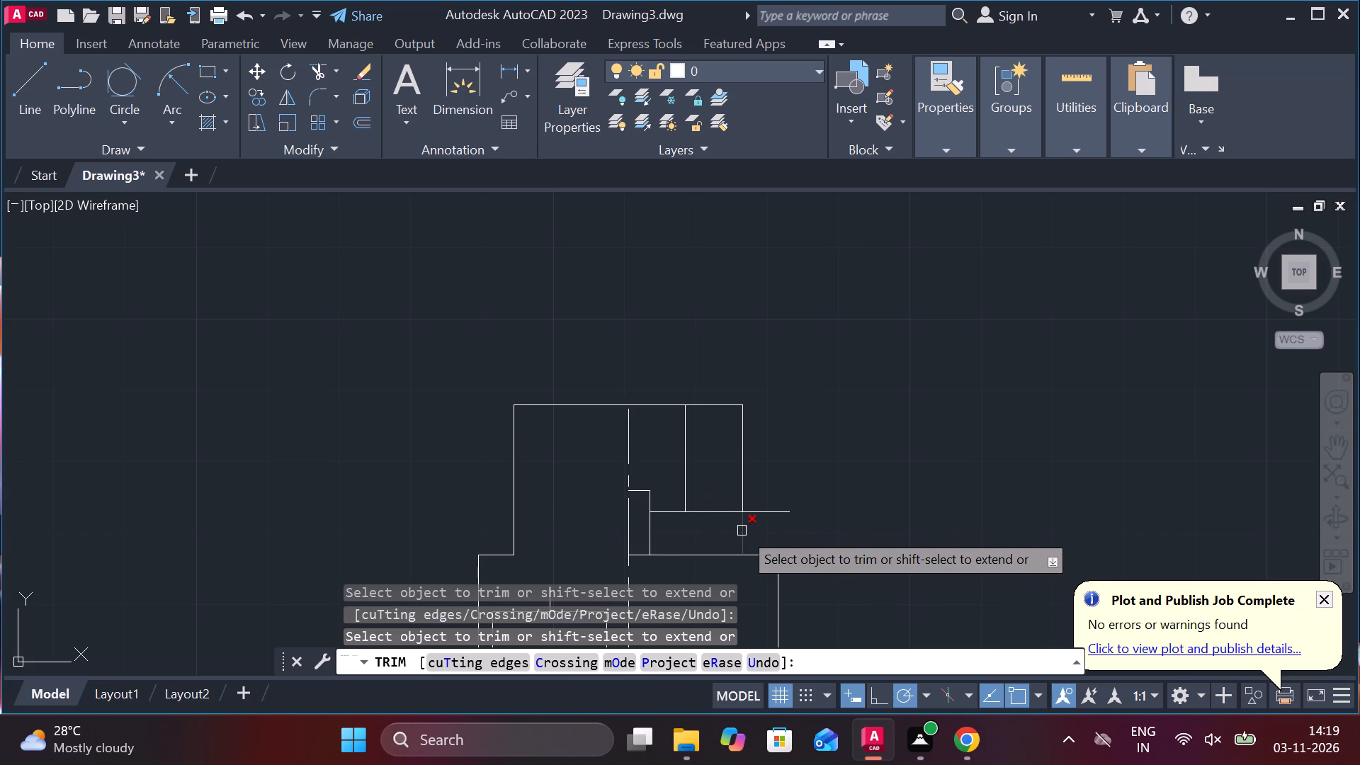
pyautogui.moveTo(821, 505); pyautogui.dragTo(845, 485, button='middle')
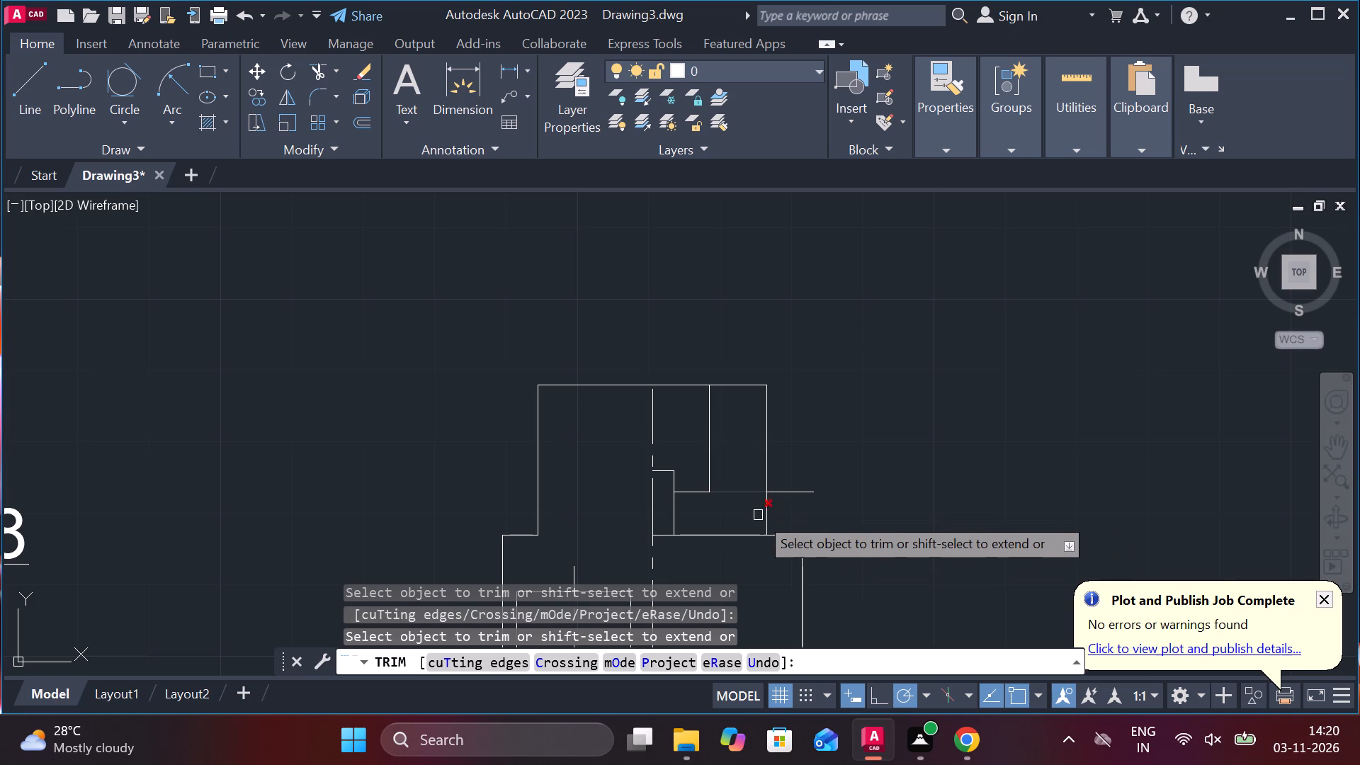
pyautogui.click(764, 514)
pyautogui.press('Escape')
# Extend the side view body's far vertical edge up to the projected line.
pyautogui.write('EX')
pyautogui.press('space')
pyautogui.click(807, 552)
pyautogui.press('Escape')
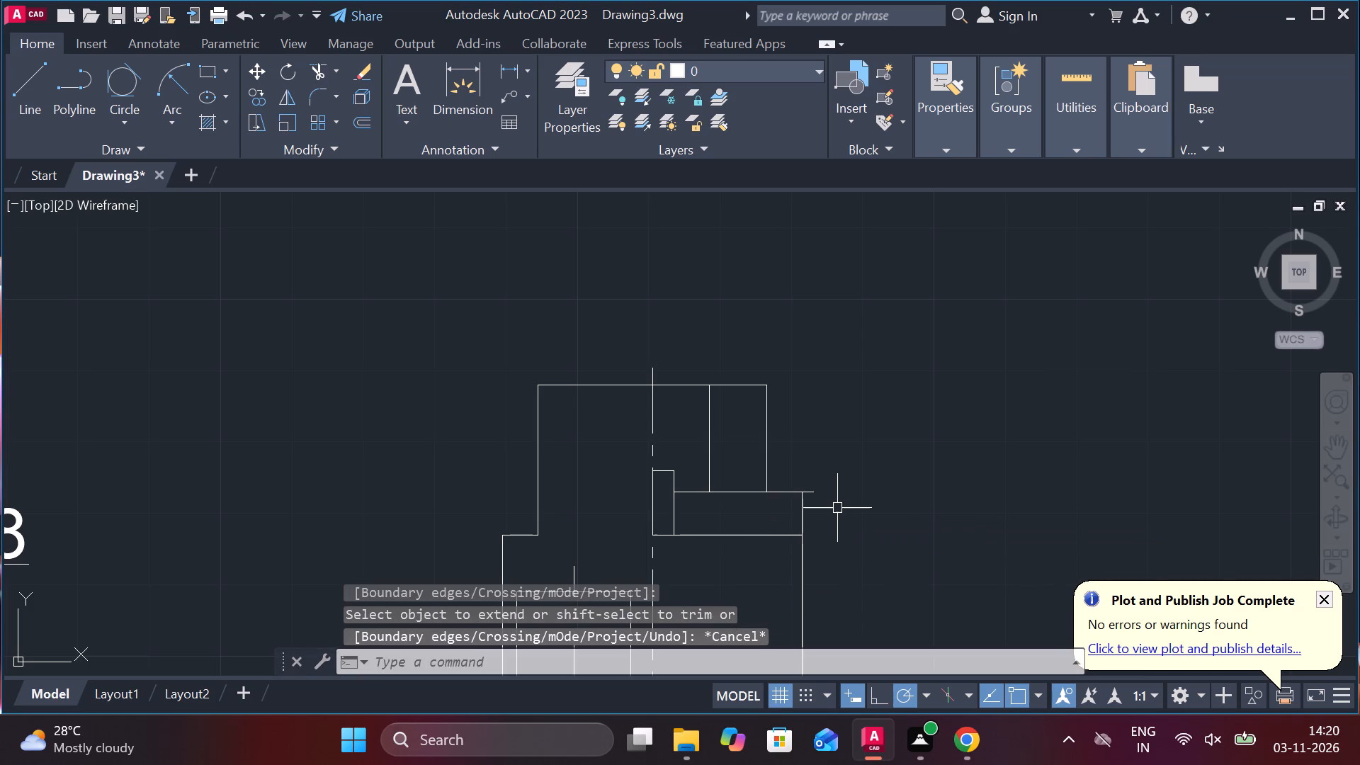
# Trim the projected line's overhang beyond the body and its segment between the inner vertical line and the upper block's far edge.
pyautogui.write('TR')
pyautogui.press('space')
pyautogui.click(811, 494)
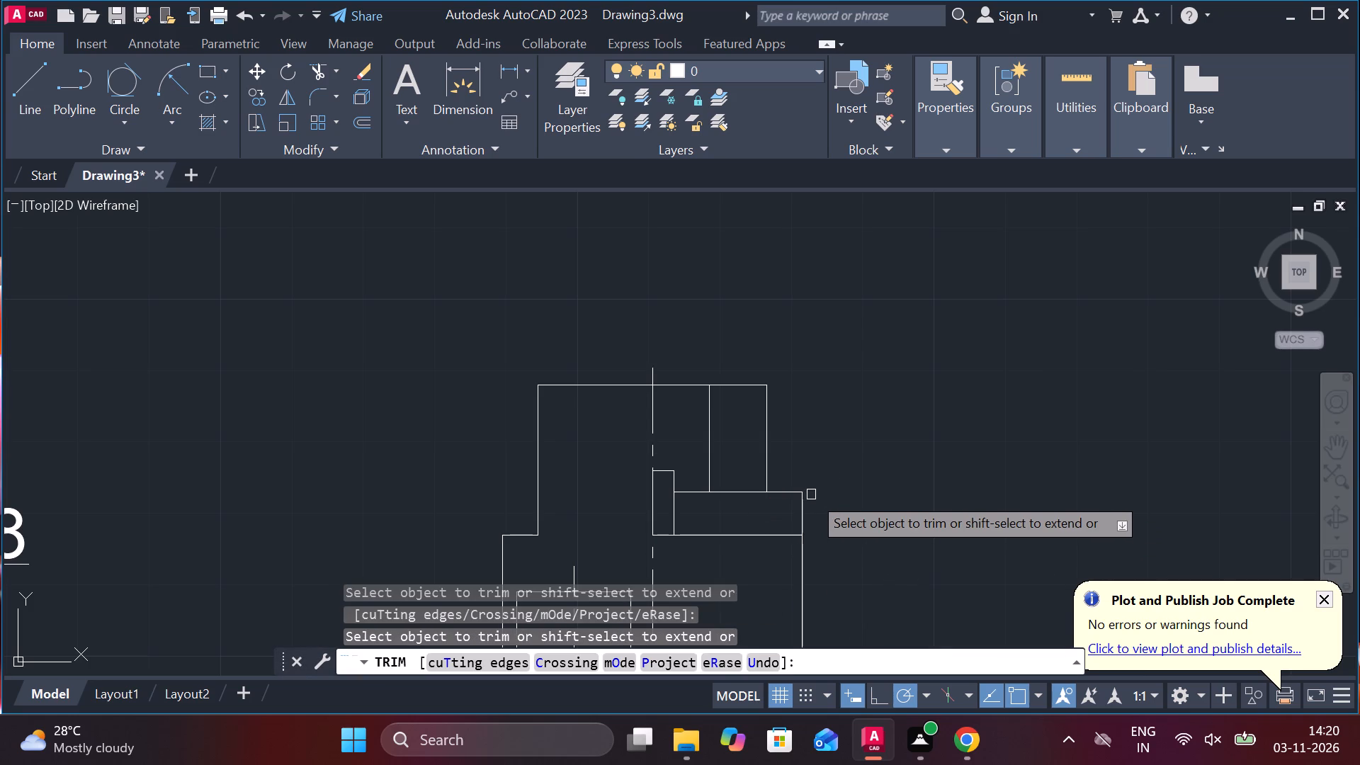
pyautogui.click(747, 489)
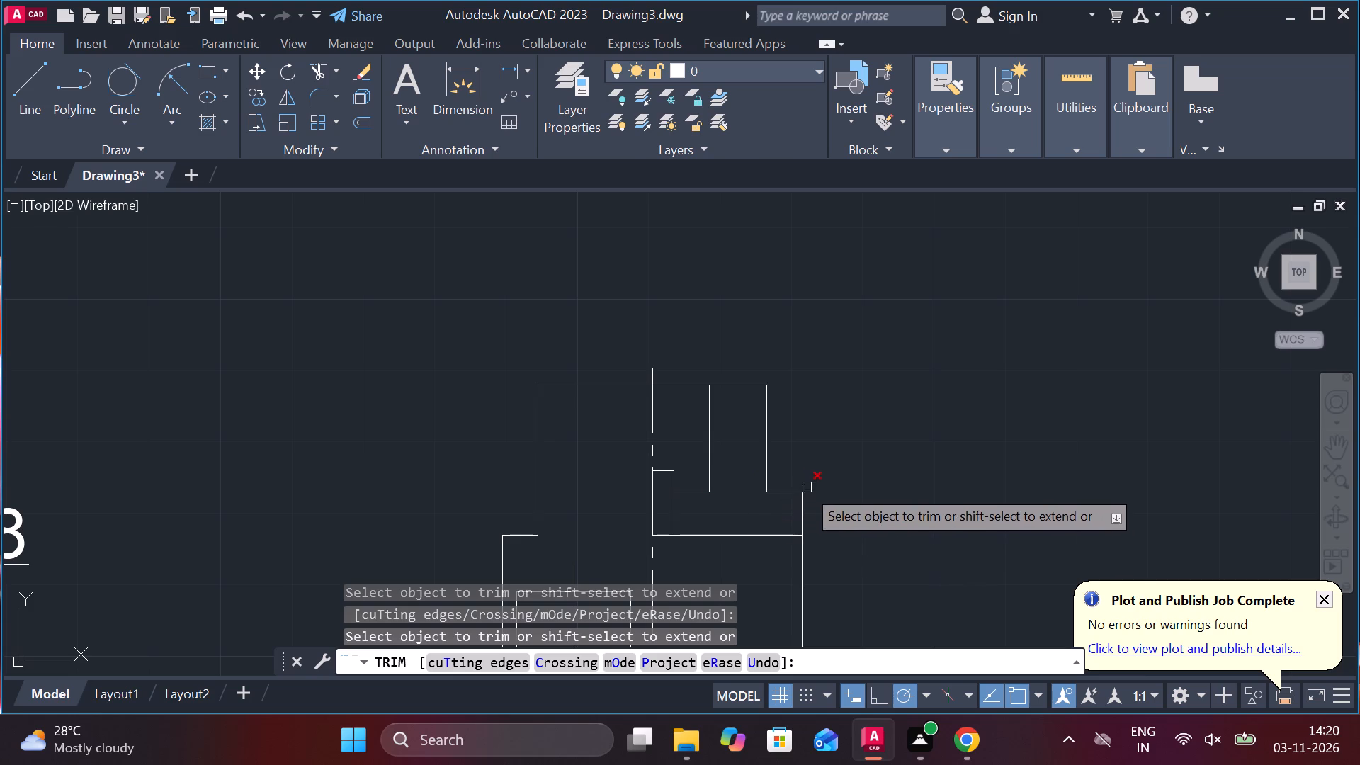
pyautogui.scroll(-2, 731, 513)
pyautogui.moveTo(843, 522); pyautogui.dragTo(875, 393, button='middle')
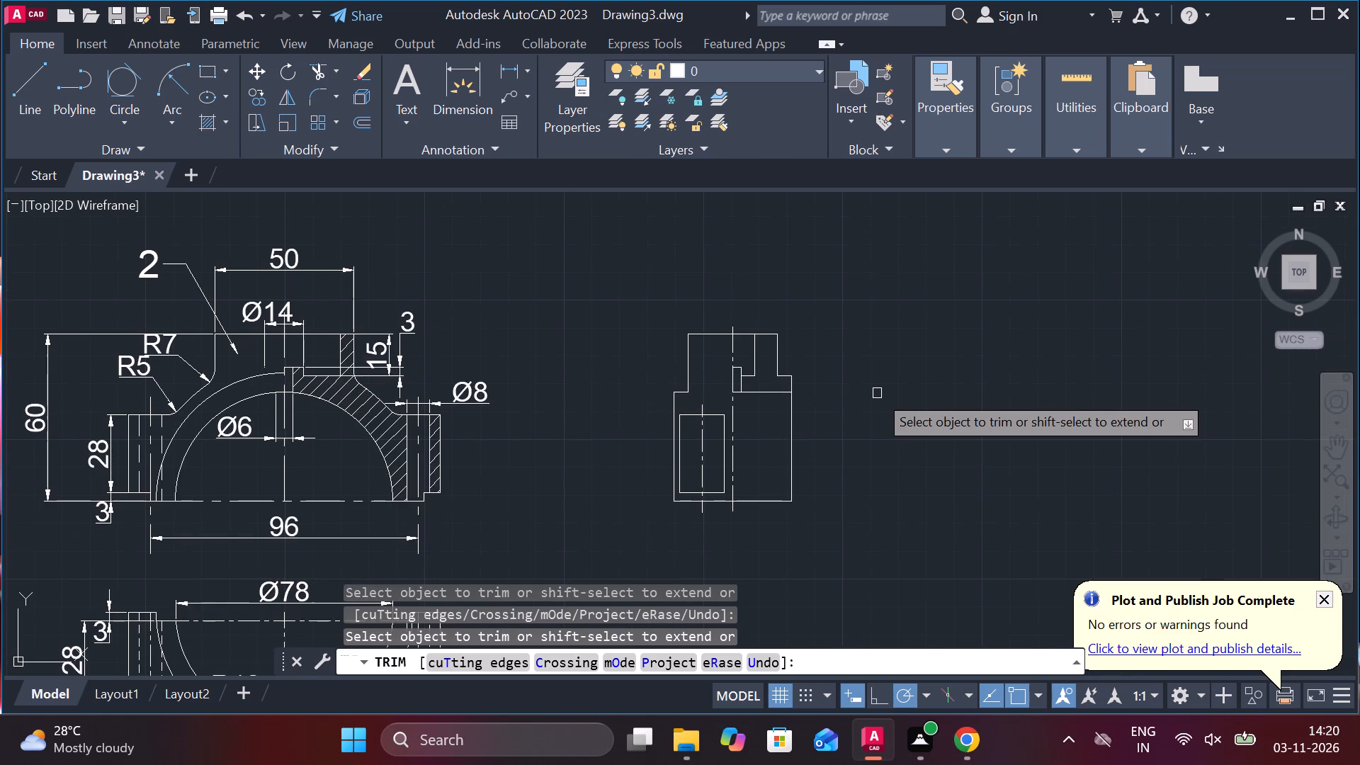
pyautogui.press('Escape')
# Start part 1's side view with a 42-long horizontal line level with its lug tops, aligned below the near edge of part 2's side view.
pyautogui.moveTo(848, 422); pyautogui.dragTo(858, 336, button='middle')
pyautogui.moveTo(768, 383); pyautogui.dragTo(778, 359, button='middle')
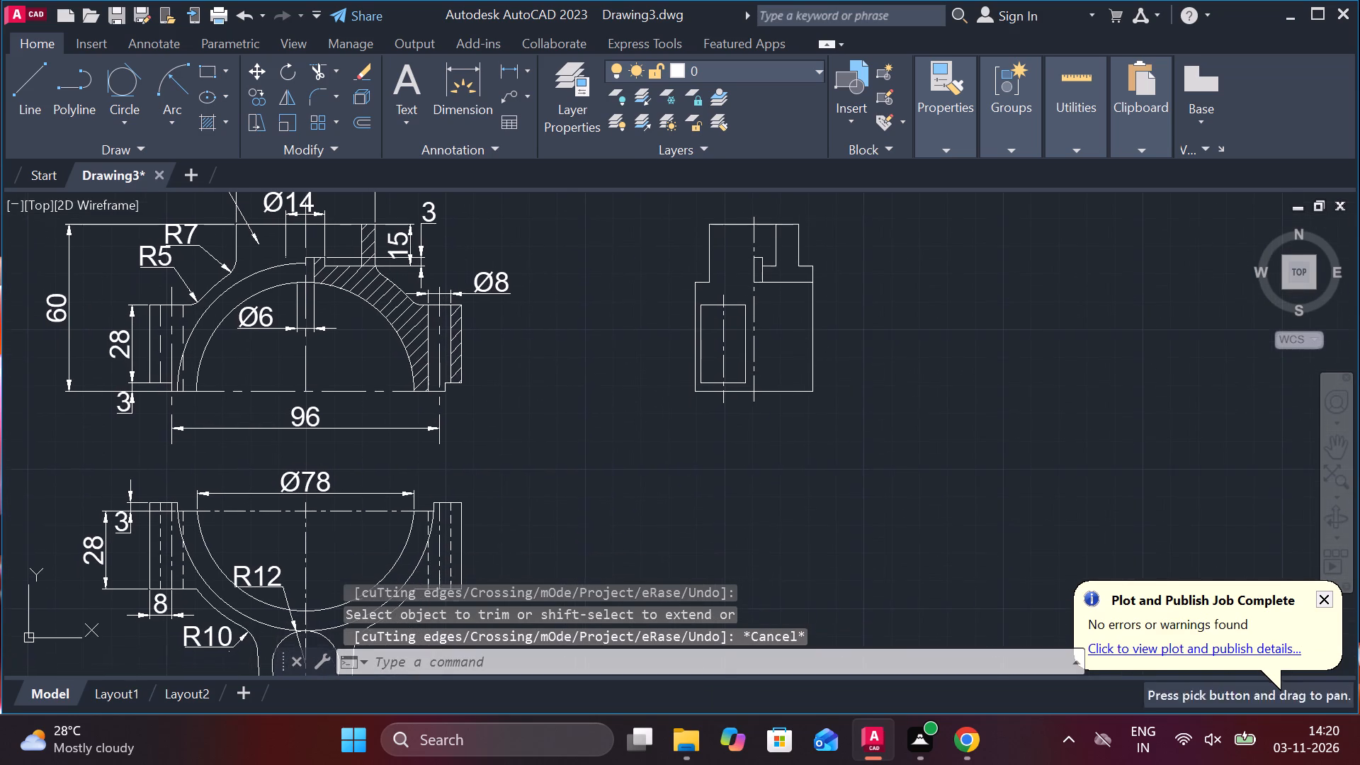
pyautogui.moveTo(718, 436); pyautogui.dragTo(714, 374, button='middle')
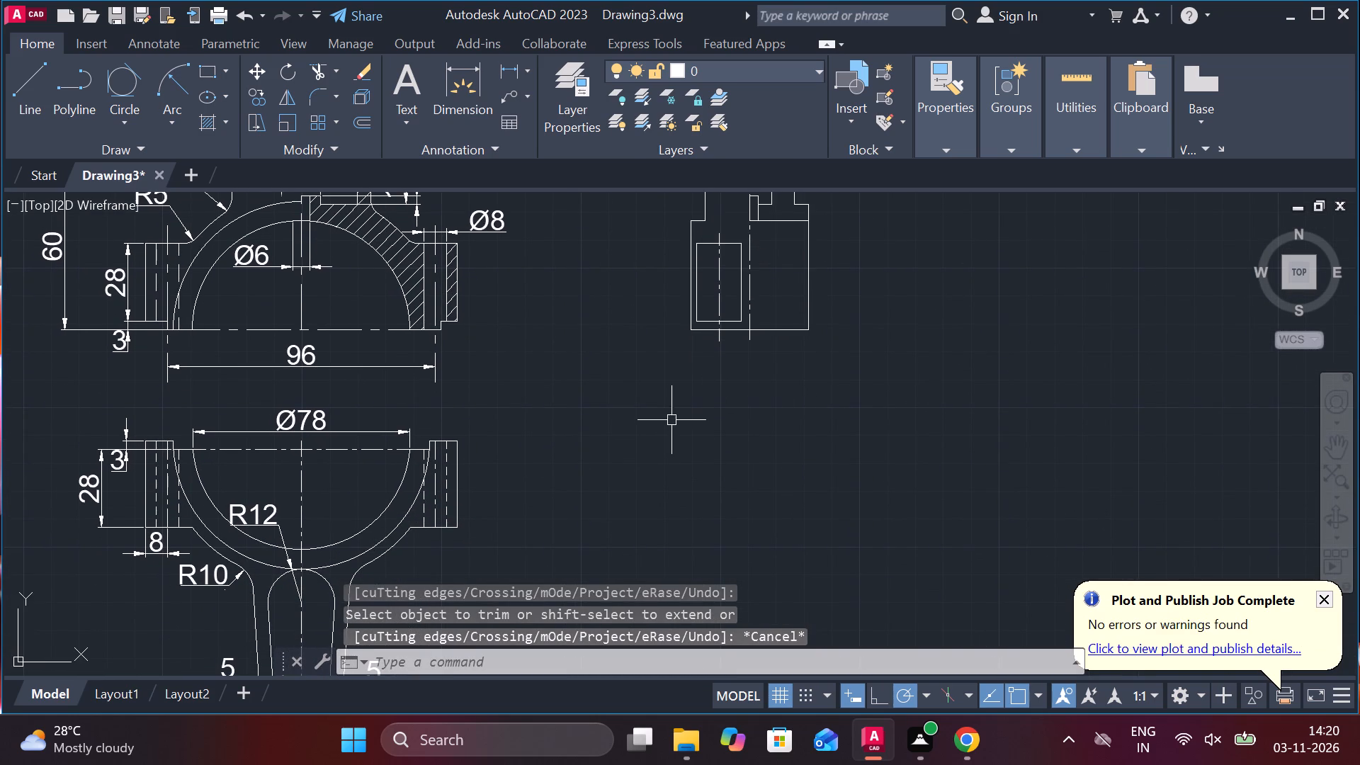
pyautogui.press('l')
pyautogui.press('Return')
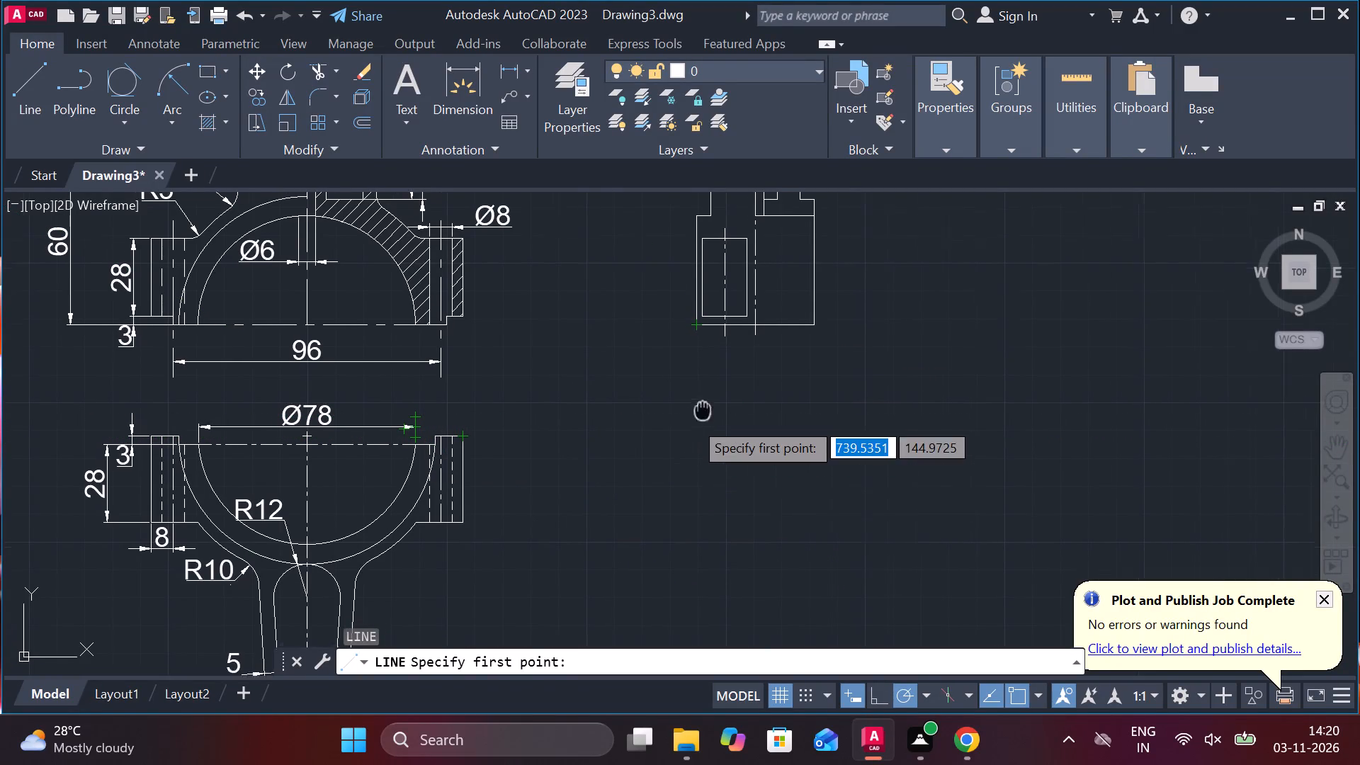
pyautogui.press('Escape')
pyautogui.press('space')
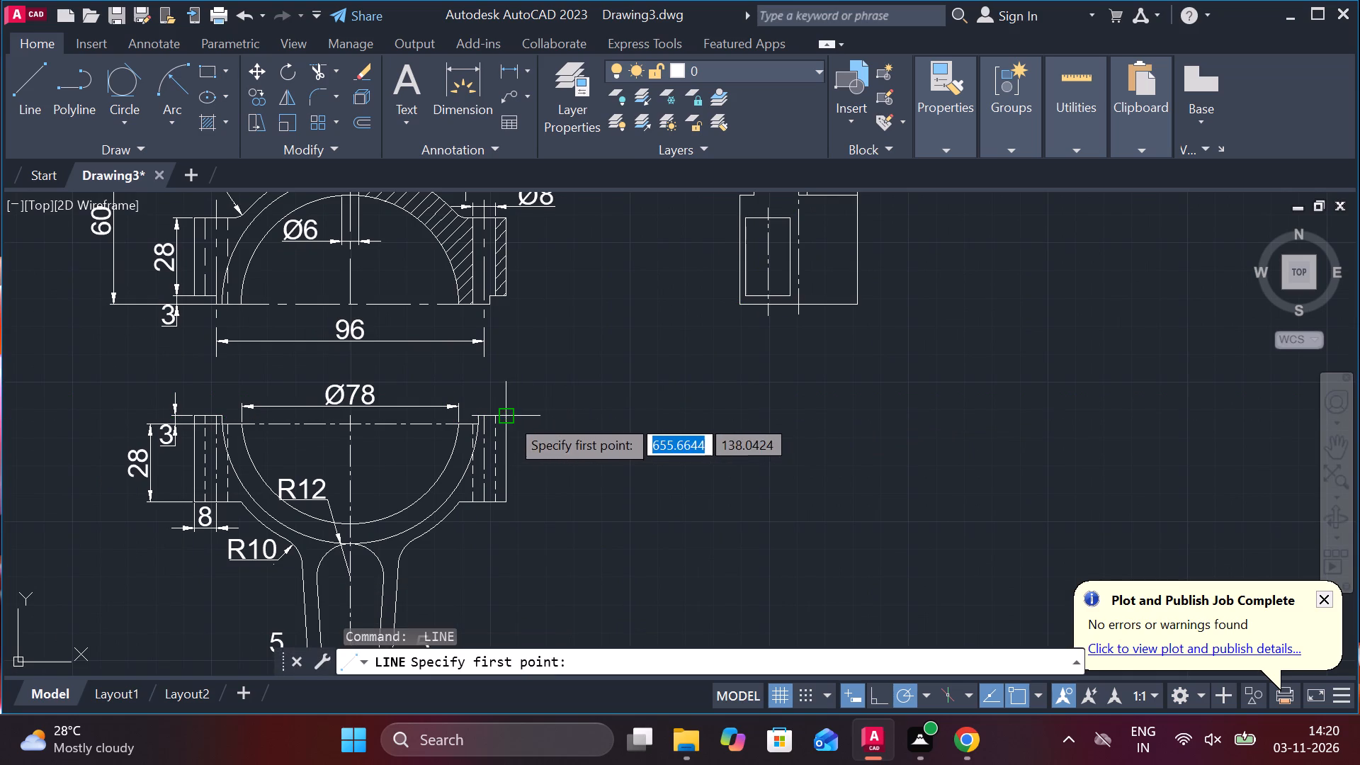
pyautogui.click(736, 419)
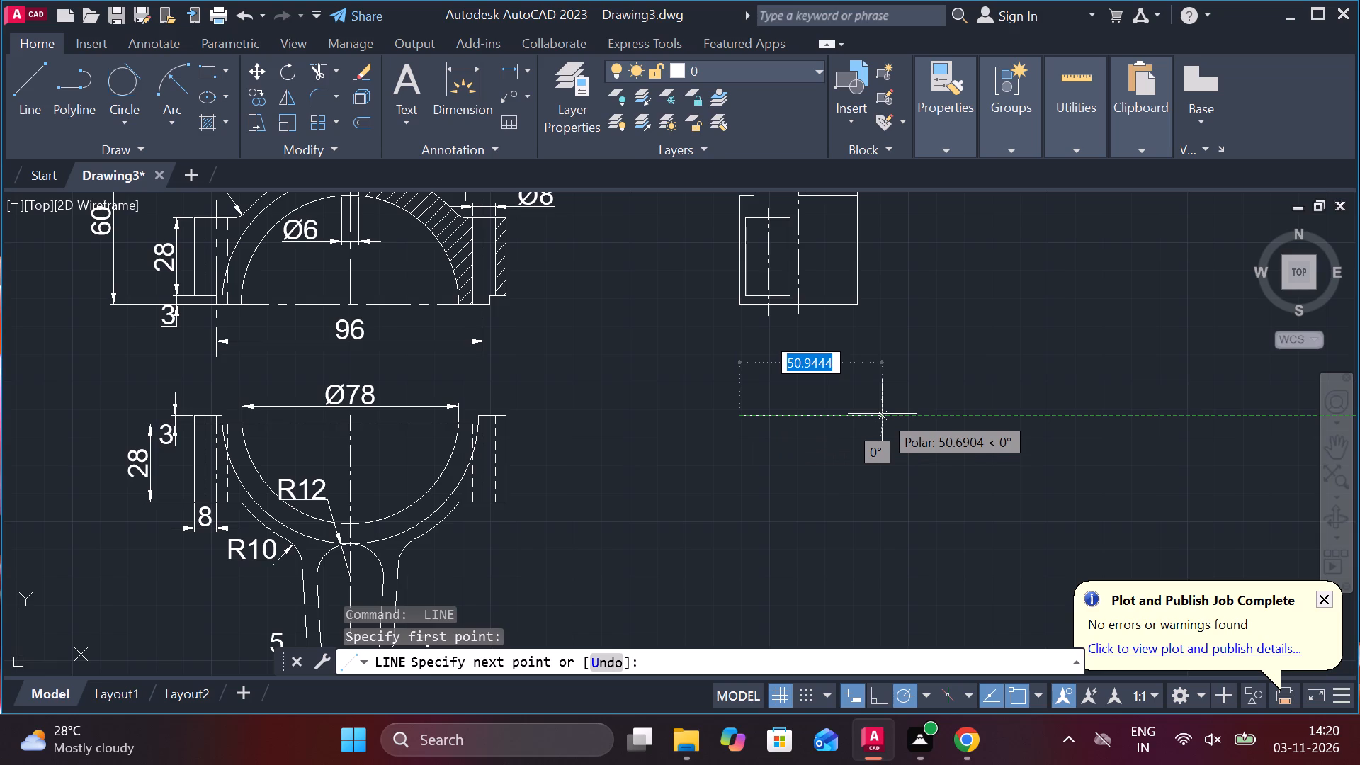
pyautogui.write('42')
pyautogui.press('space')
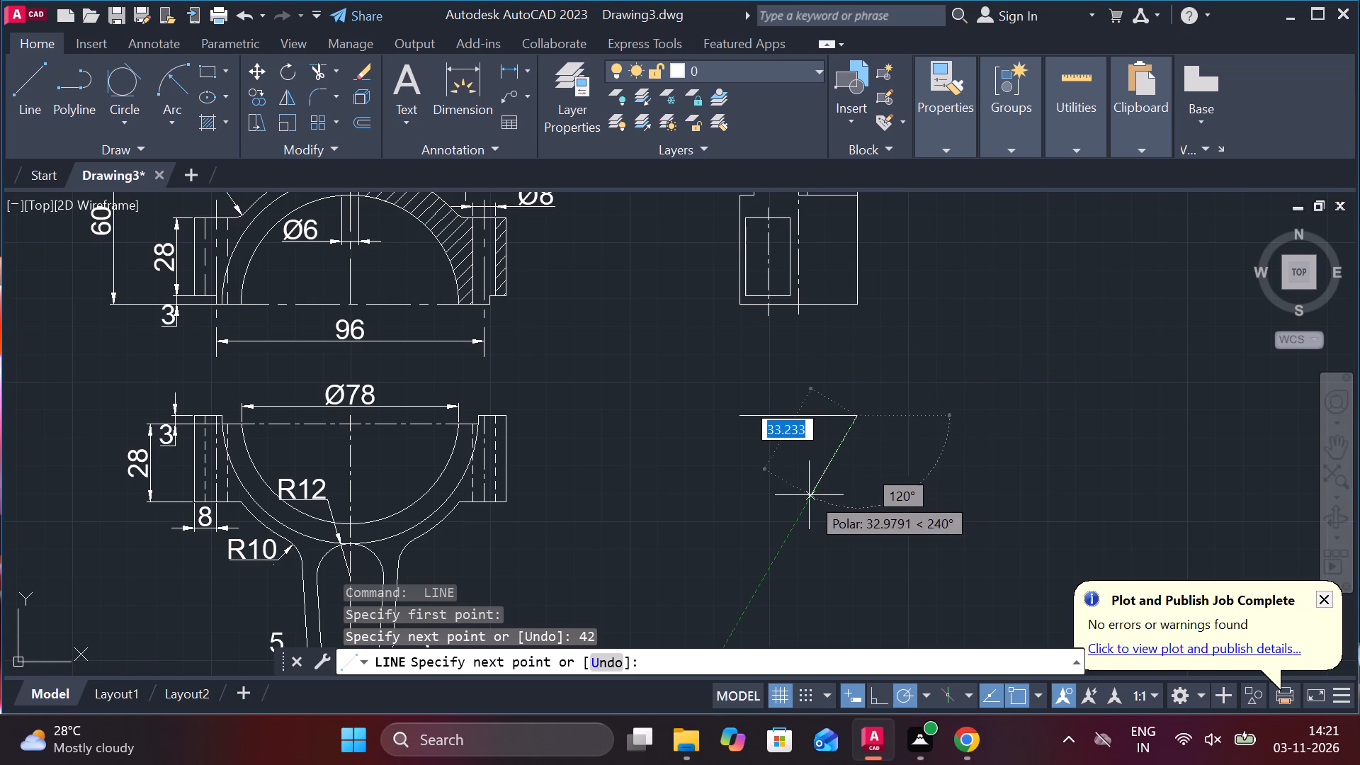
pyautogui.scroll(1, 809, 495)
pyautogui.moveTo(809, 497); pyautogui.dragTo(783, 421, button='middle')
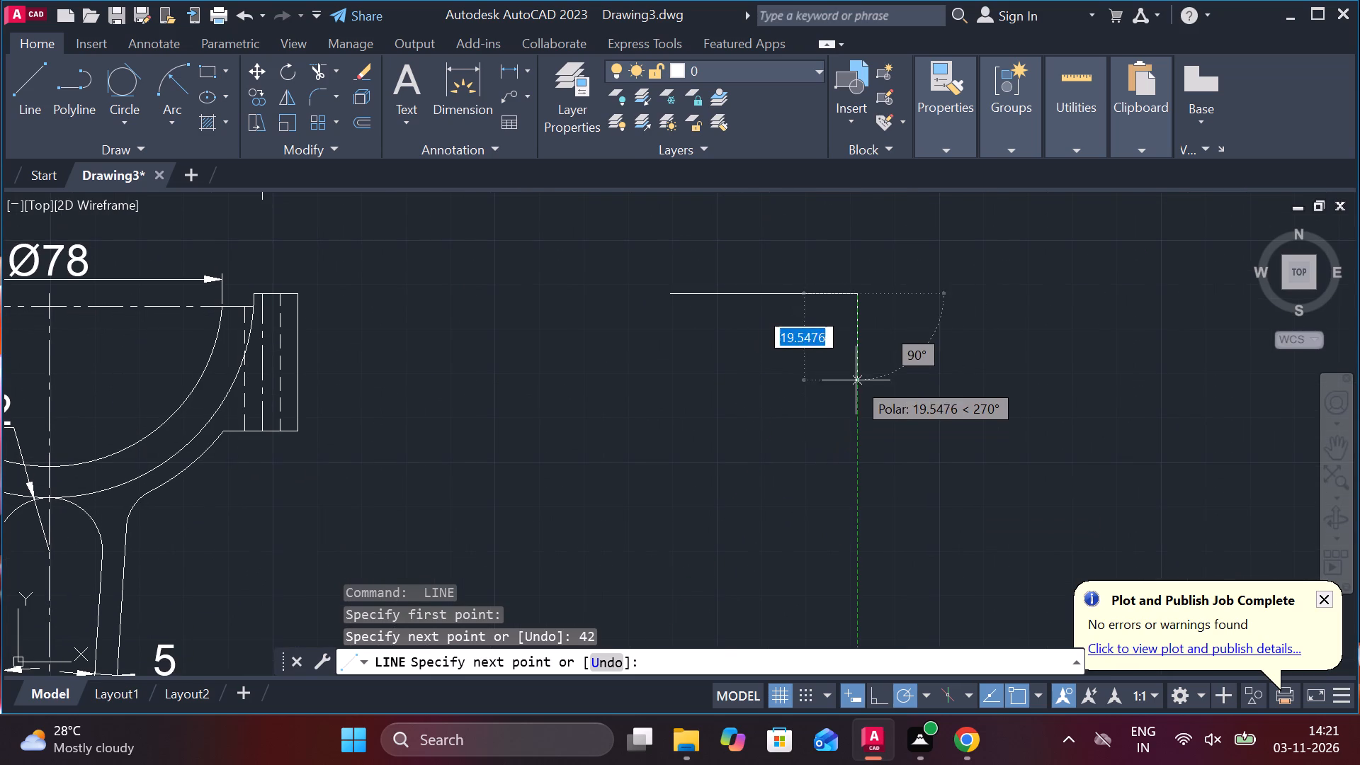
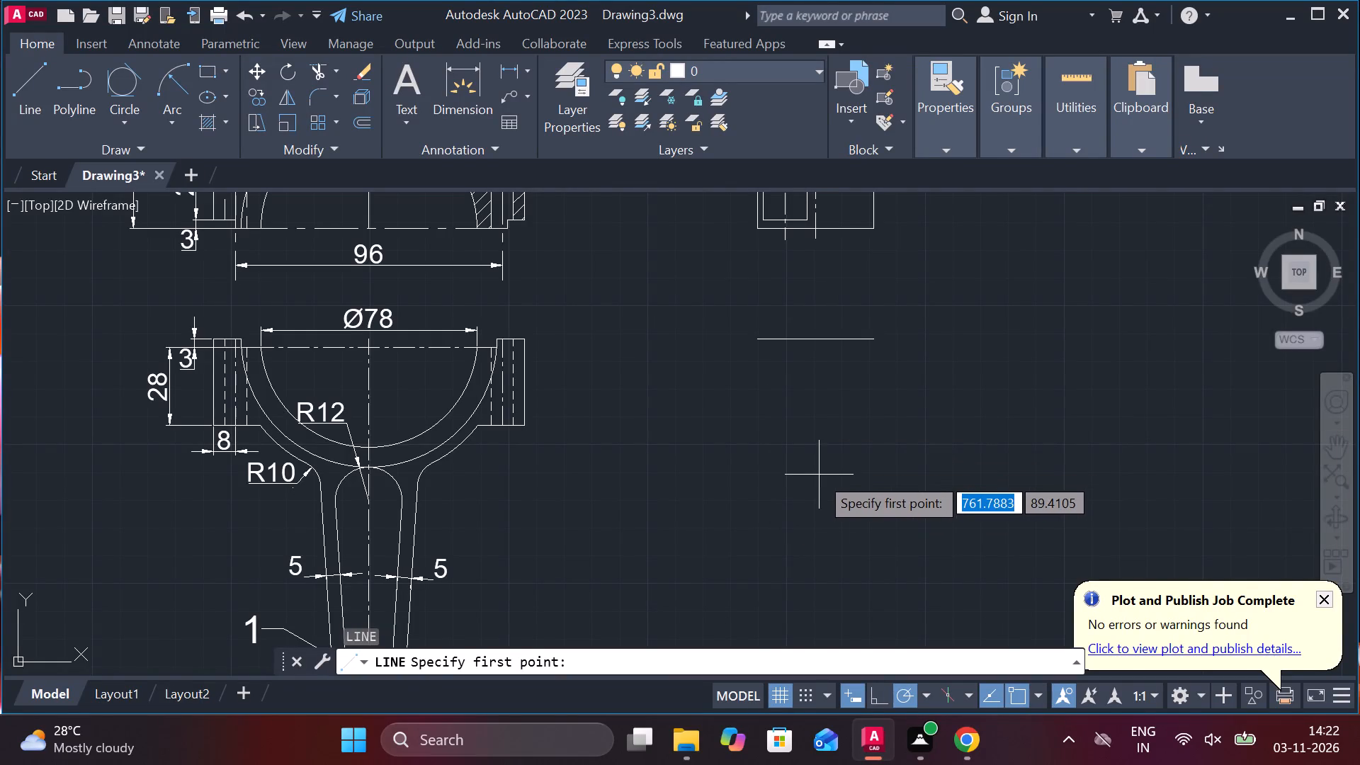
# Project a horizontal line from the lowest point of part 1's inner Ø78 arc across and beyond the side view area.
pyautogui.moveTo(801, 458); pyautogui.dragTo(825, 460, button='middle')
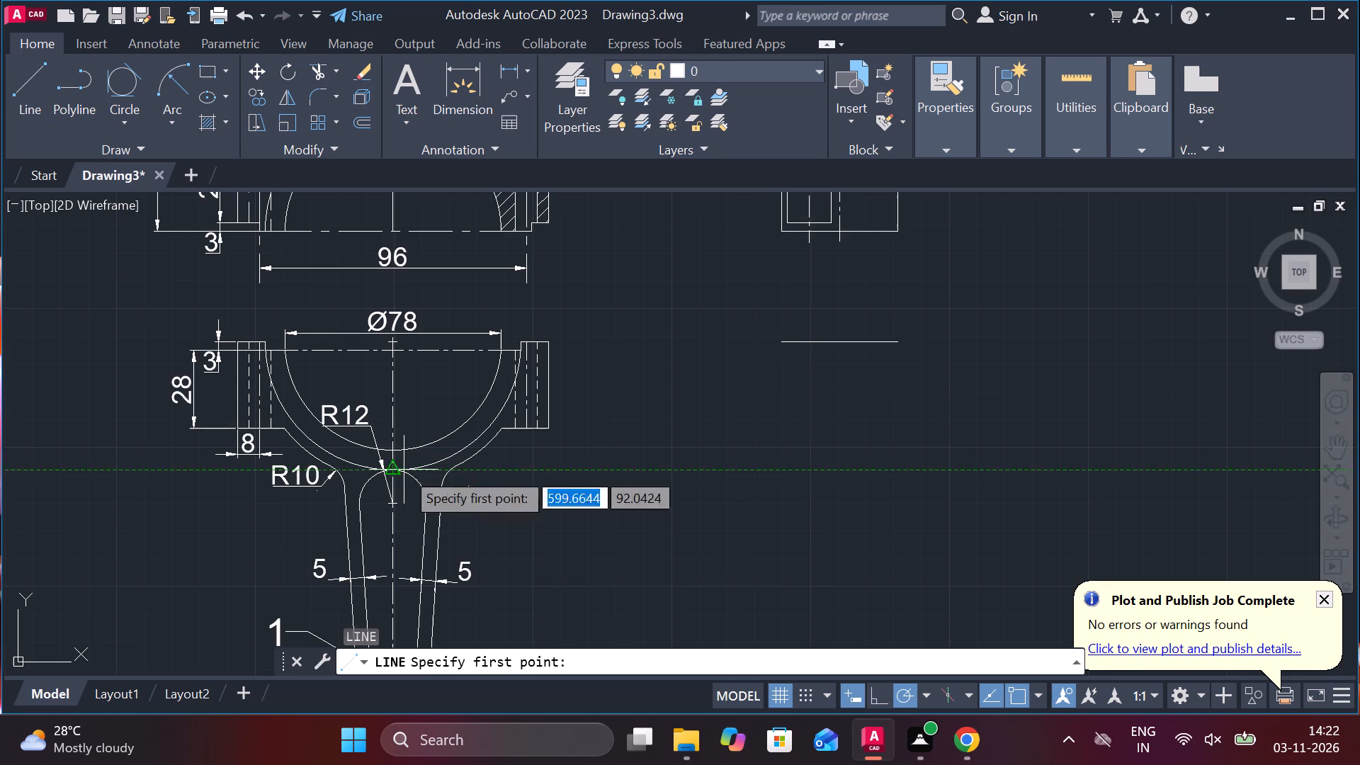
pyautogui.scroll(2, 400, 435)
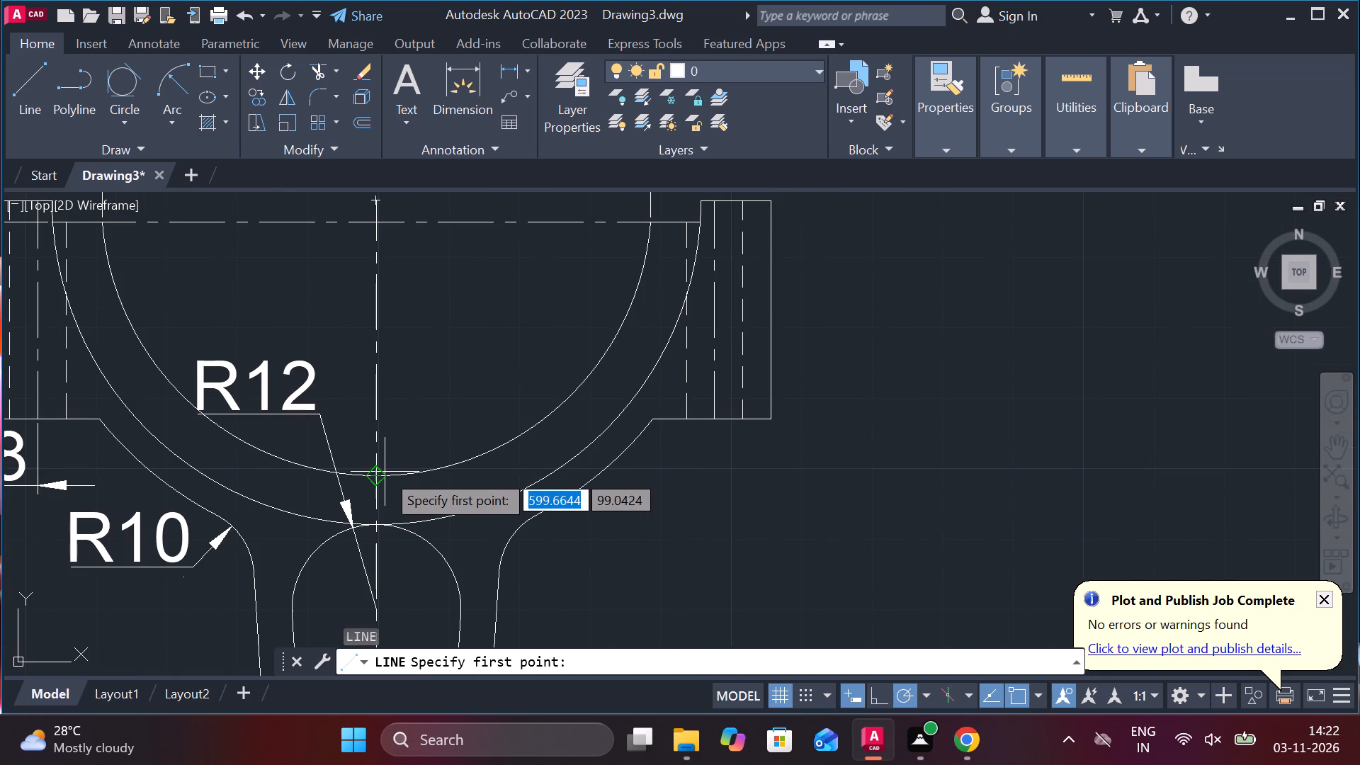
pyautogui.click(385, 472)
pyautogui.scroll(-1, 421, 473)
pyautogui.scroll(-1, 1082, 472)
pyautogui.moveTo(1082, 472); pyautogui.dragTo(866, 455, button='middle')
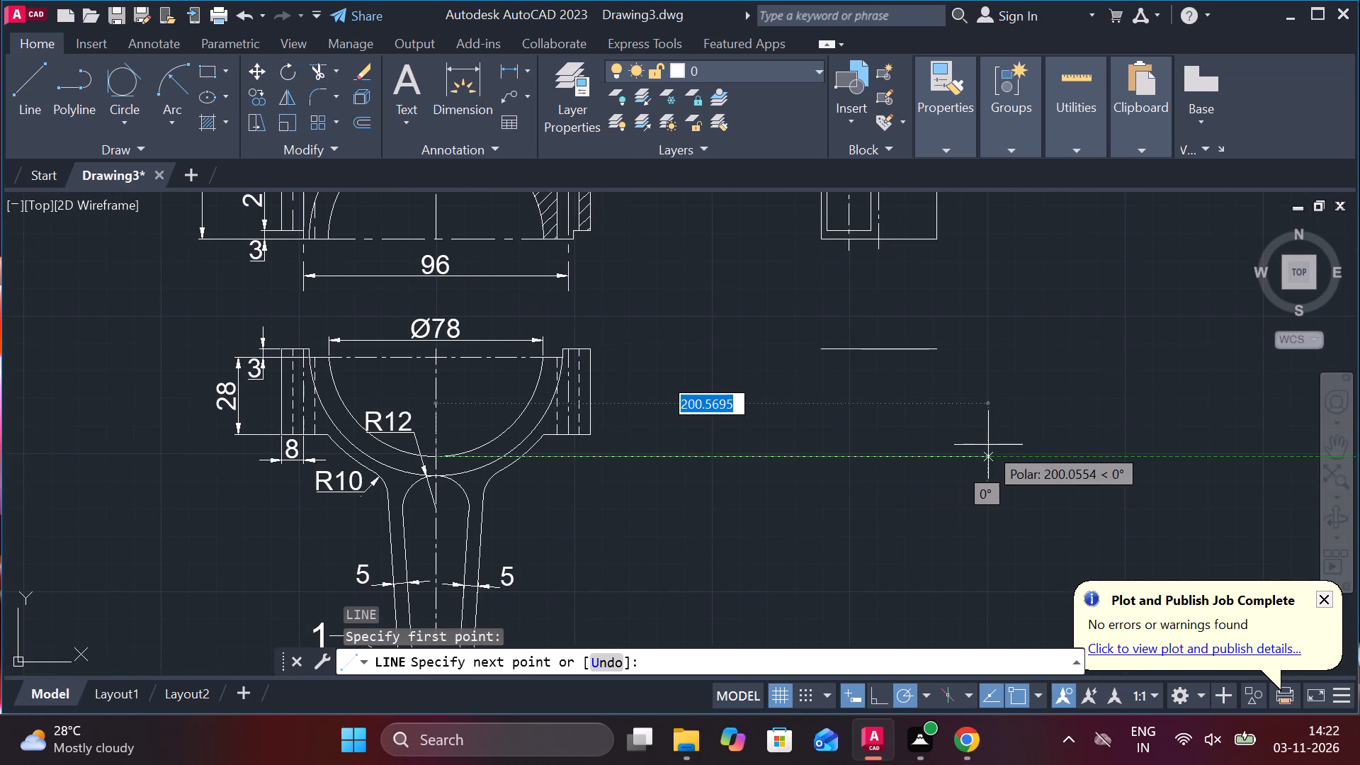
pyautogui.click(1004, 445)
pyautogui.press('Escape')
# Draw vertical lines down from both ends of part 1's side view top line, past the projected line.
pyautogui.press('l')
pyautogui.press('Return')
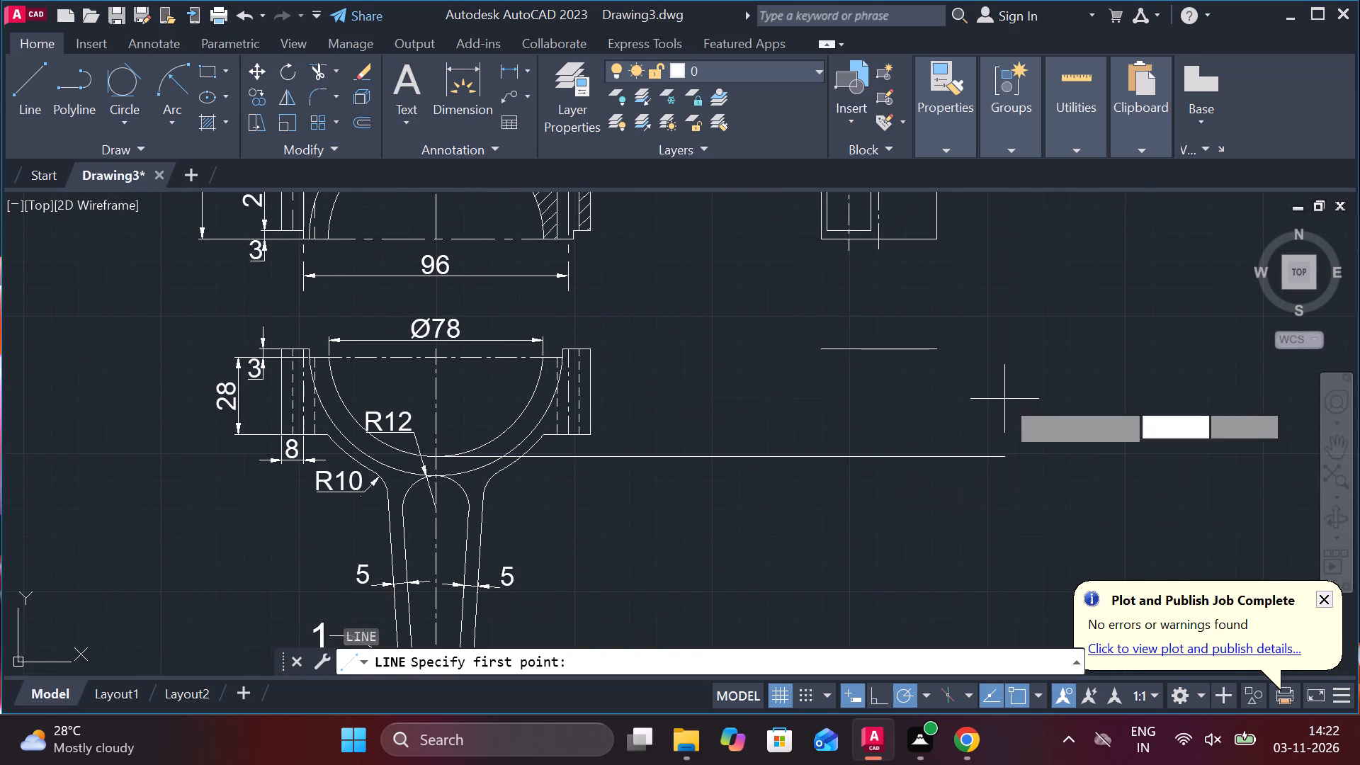
pyautogui.click(939, 351)
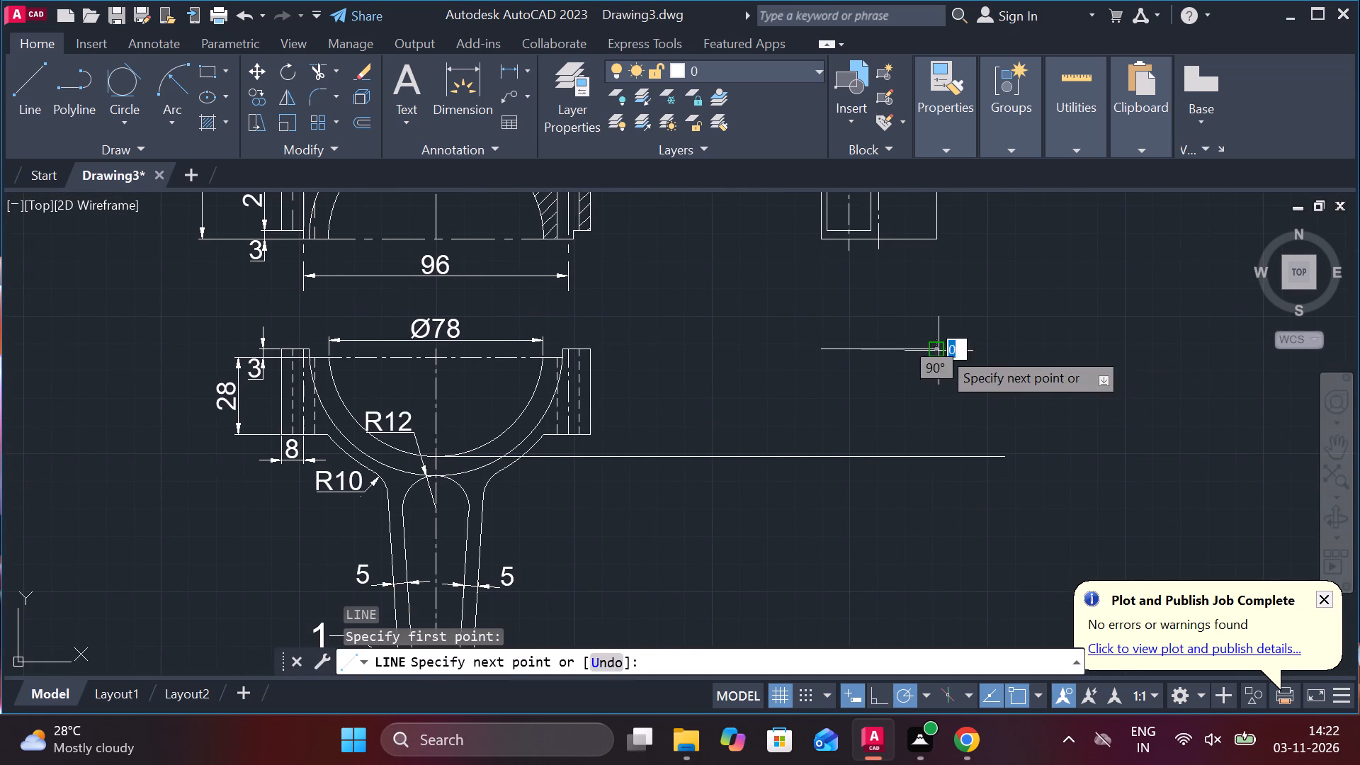
pyautogui.click(941, 546)
pyautogui.press('Escape')
pyautogui.press('space')
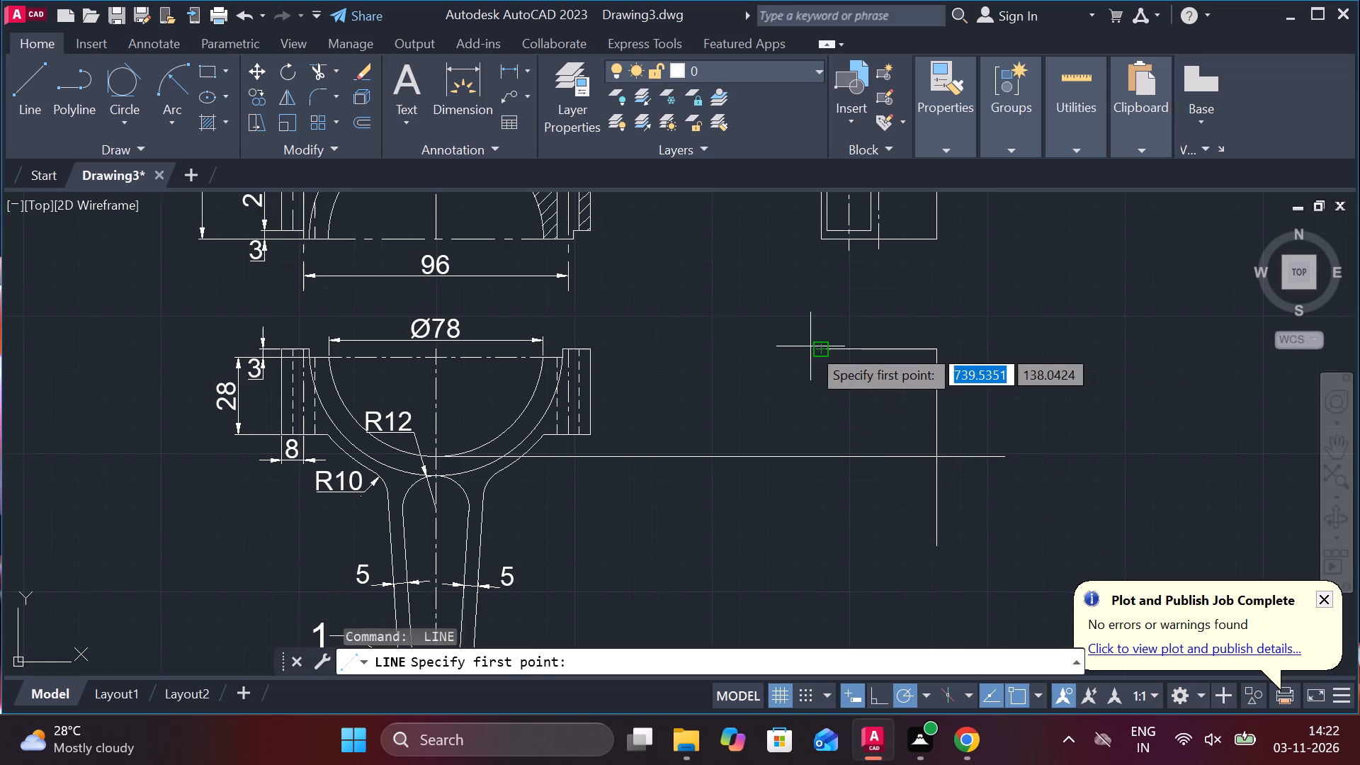
pyautogui.click(810, 346)
pyautogui.click(822, 552)
pyautogui.press('Escape')
# Trim the projected inner-arc line outside the side view's vertical edges and erase its leftover piece at the front view.
pyautogui.write('TR')
pyautogui.press('space')
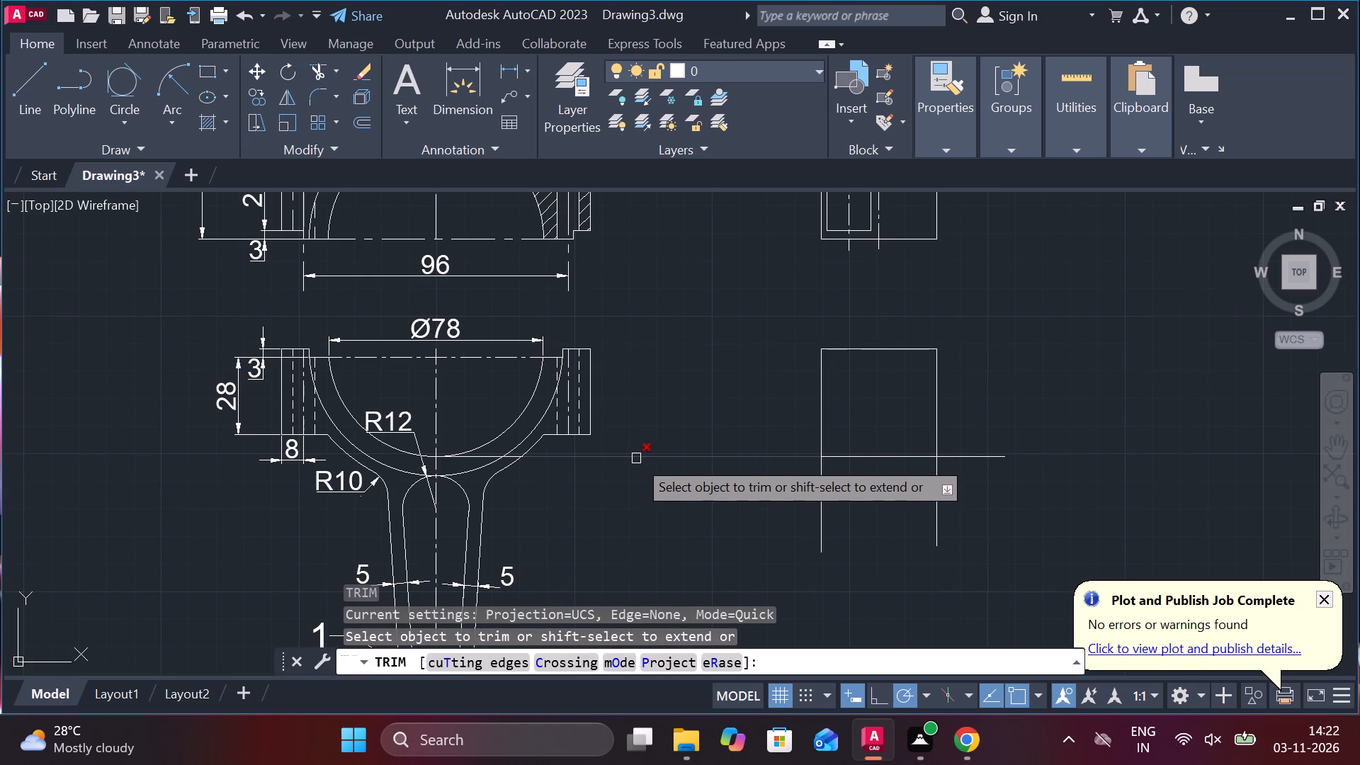
pyautogui.click(958, 458)
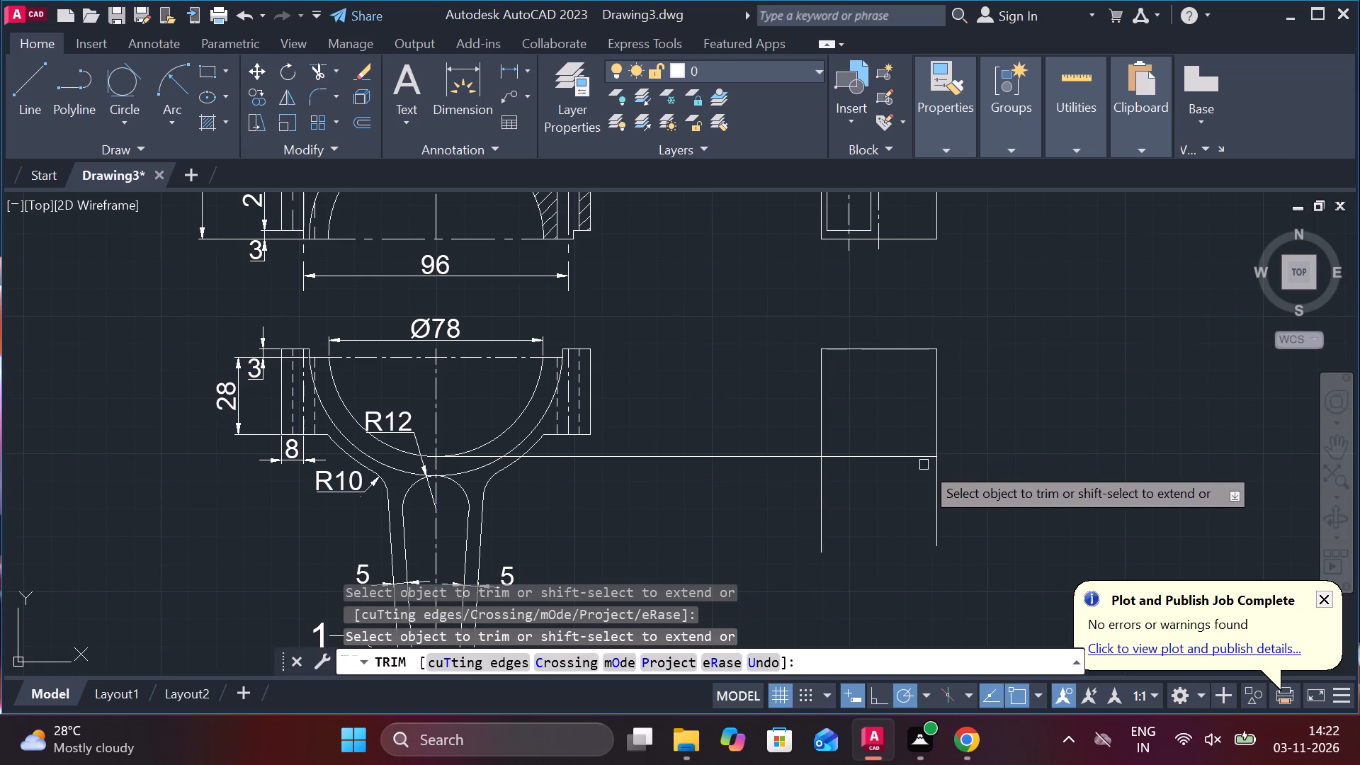
pyautogui.click(791, 458)
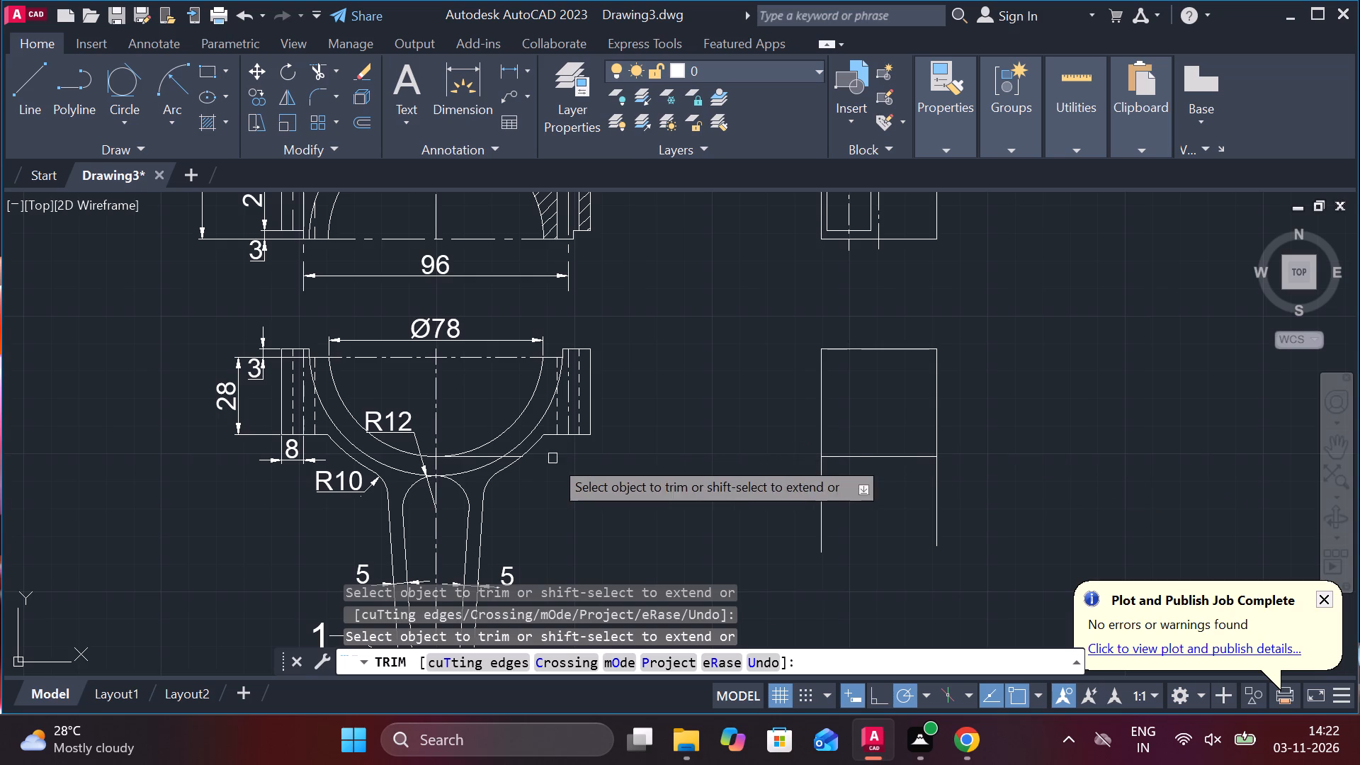
pyautogui.press('Escape')
pyautogui.click(481, 456)
pyautogui.write('E')
pyautogui.press('space')
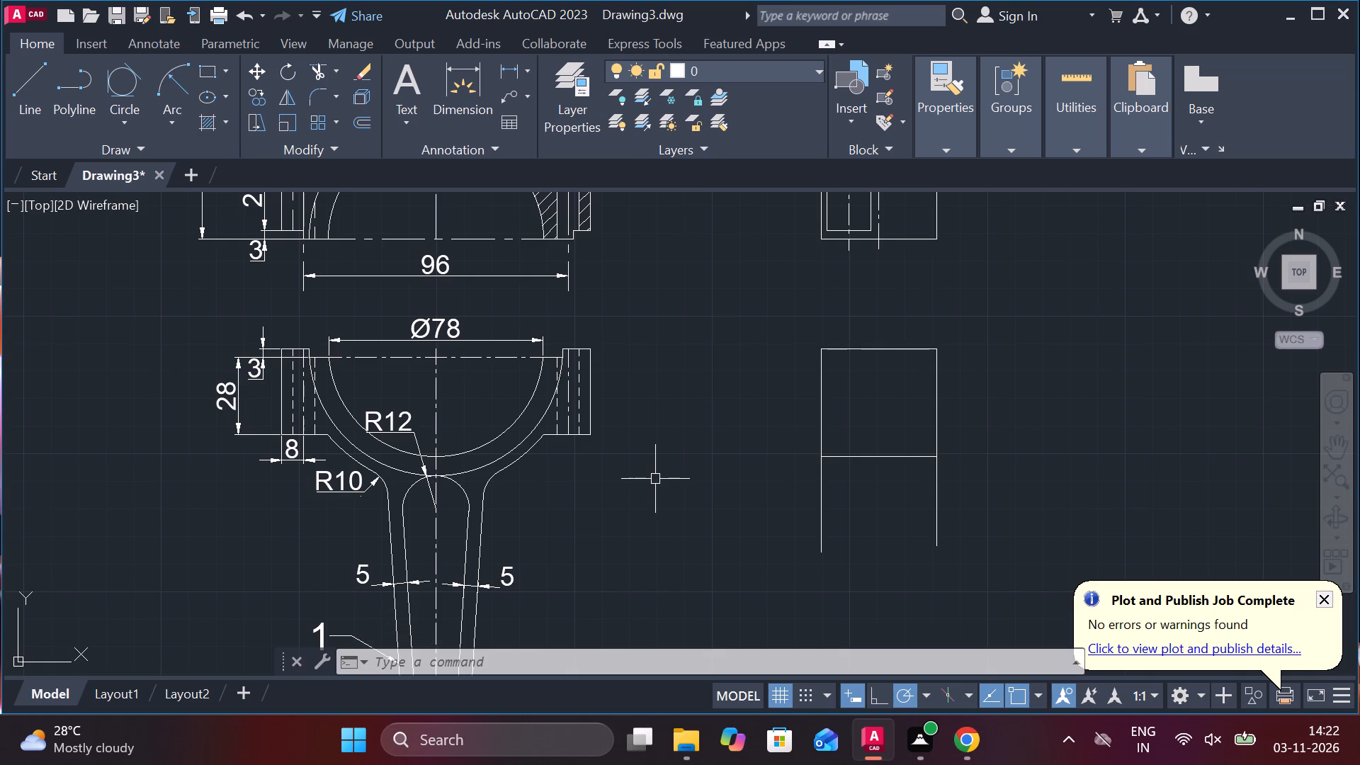
# Draw a horizontal projection line level with the bottom of part 1's outer arc, across both side view edges.
pyautogui.press('l')
pyautogui.press('Return')
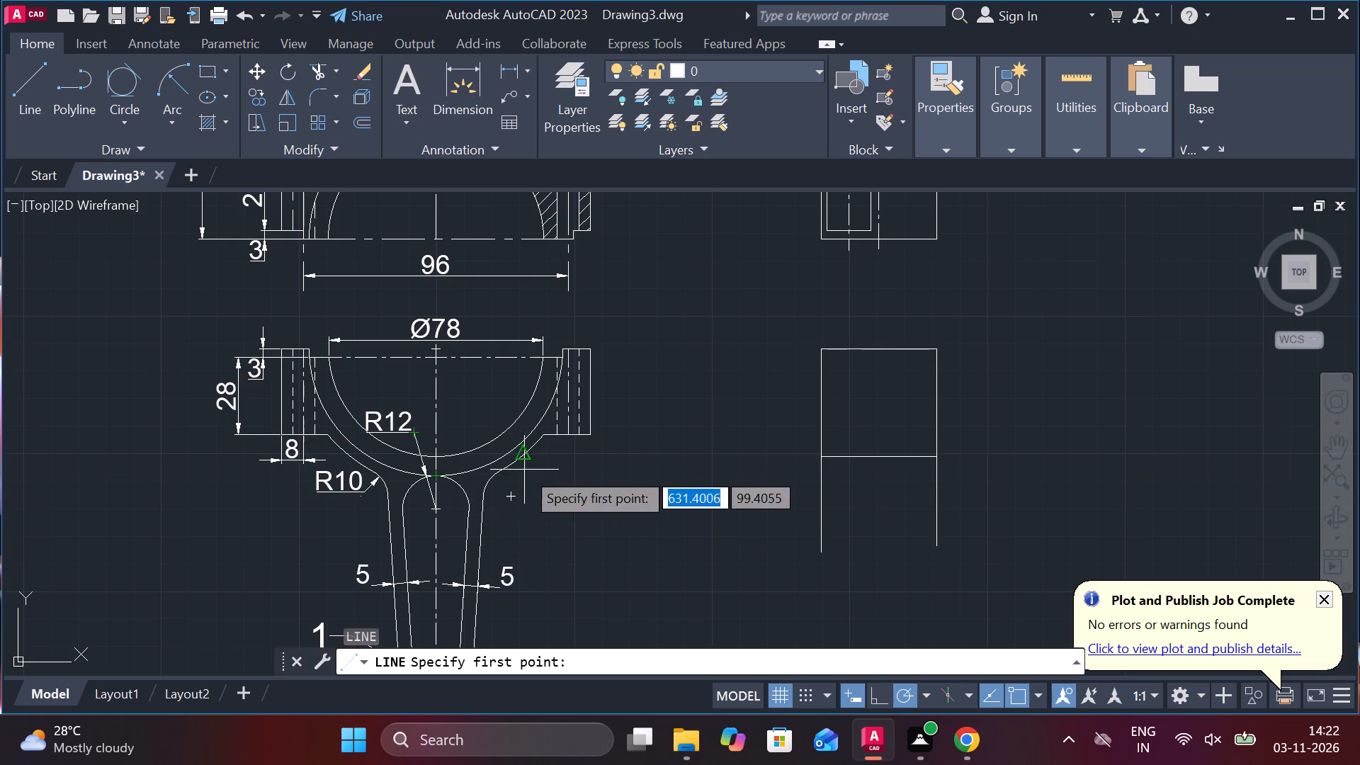
pyautogui.click(540, 470)
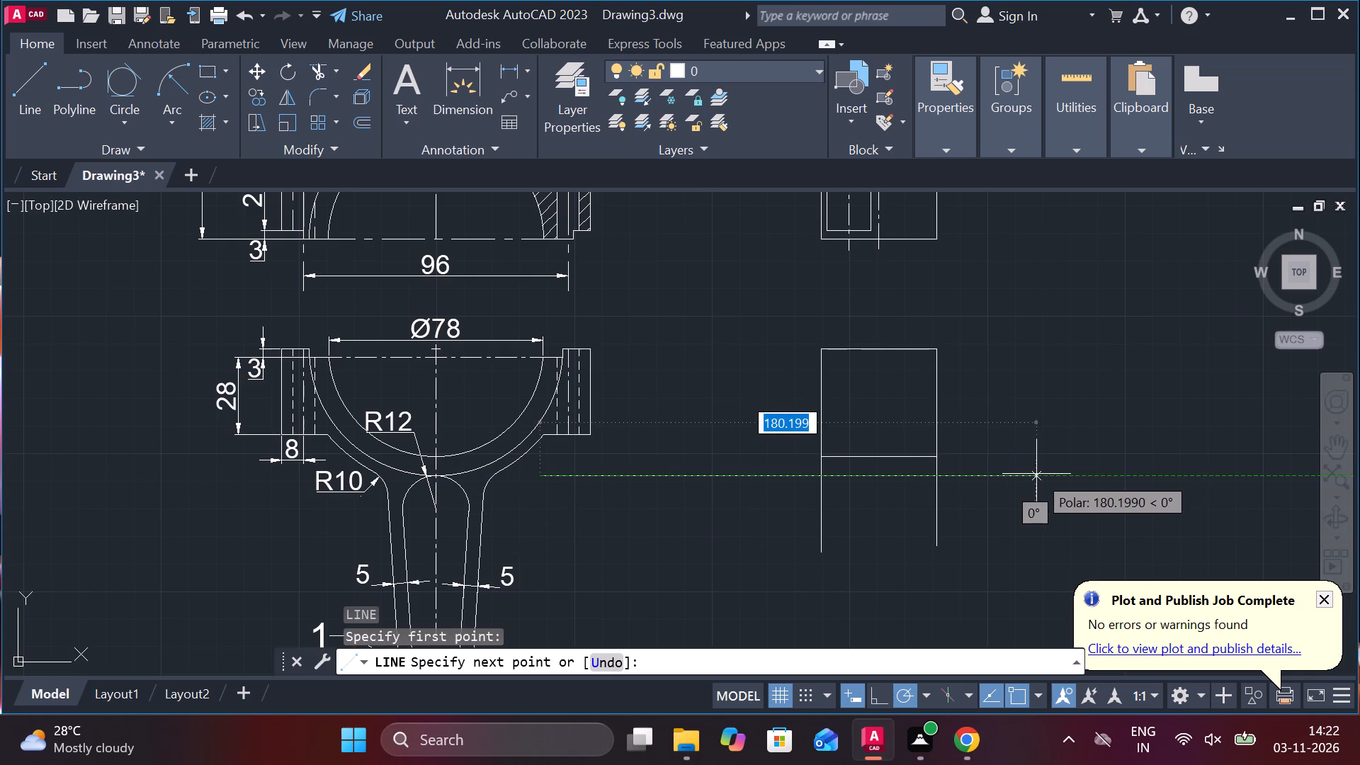
pyautogui.click(1036, 474)
pyautogui.press('Escape')
# Trim the outer-arc projection line outside the side view, and both vertical edges below it.
pyautogui.write('TR')
pyautogui.press('space')
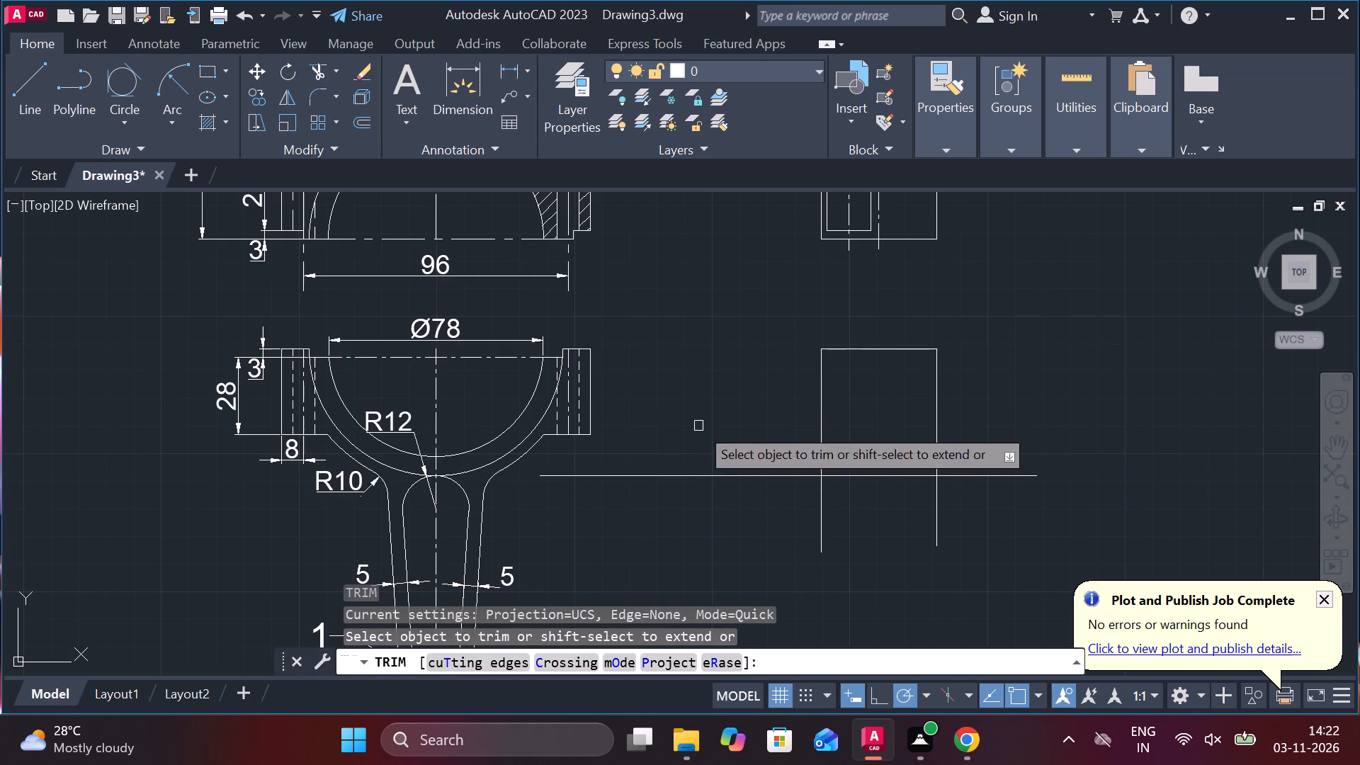
pyautogui.click(698, 426)
pyautogui.click(697, 508)
pyautogui.click(999, 428)
pyautogui.click(979, 514)
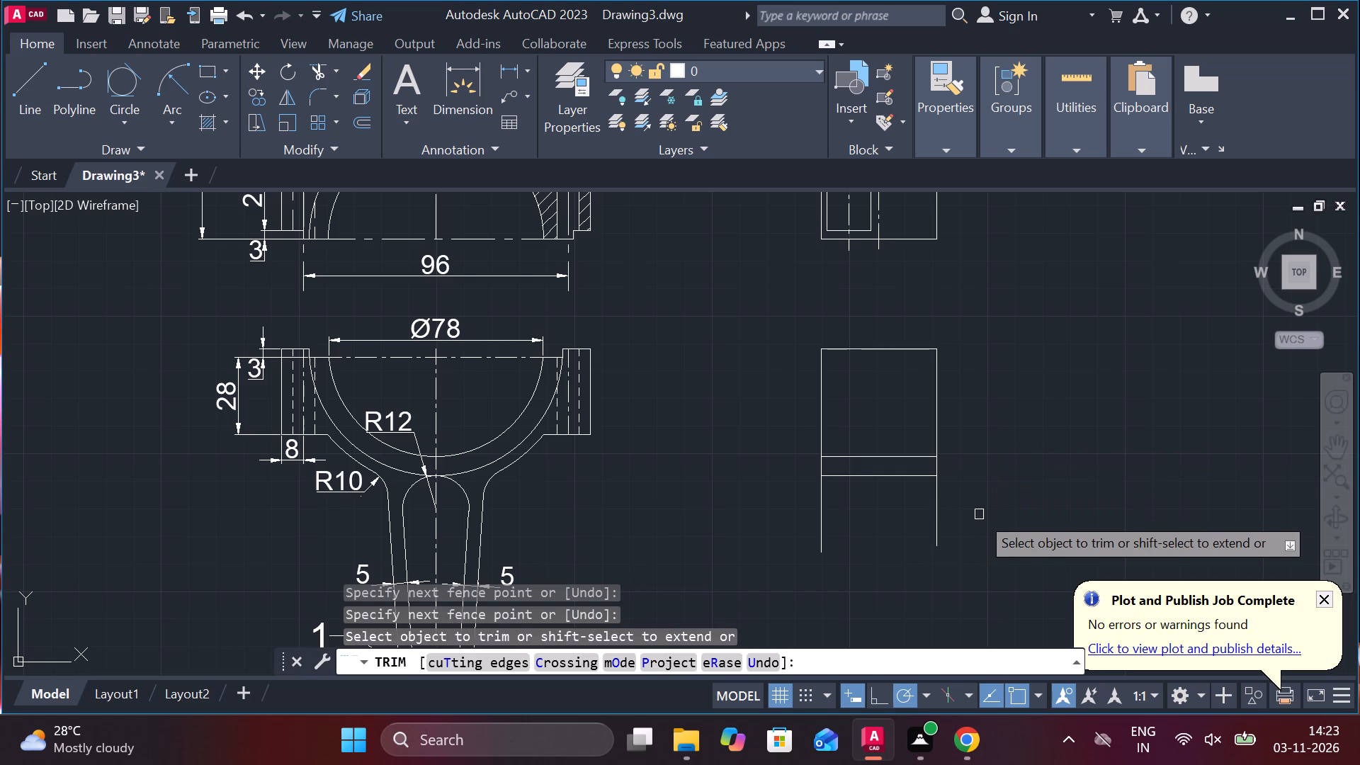
pyautogui.moveTo(974, 514); pyautogui.dragTo(951, 518)
pyautogui.click(772, 521)
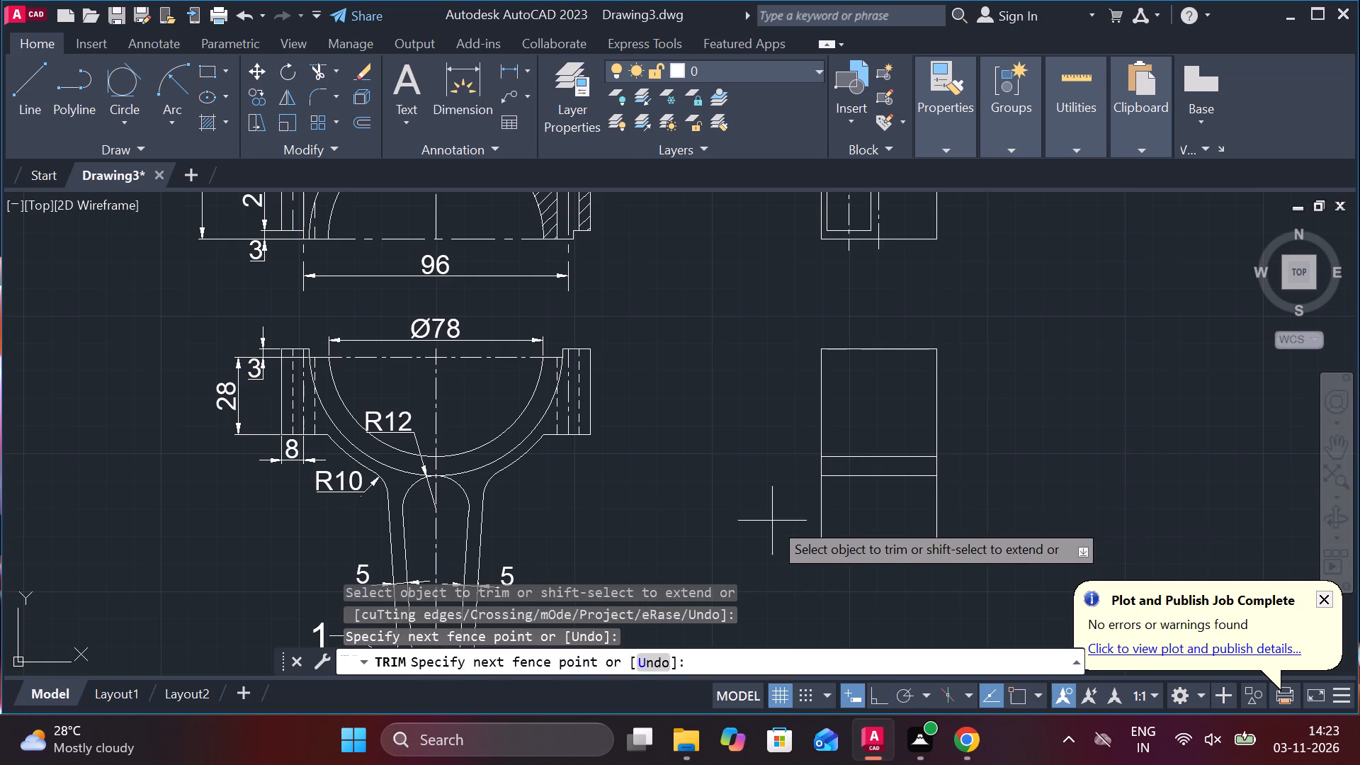
pyautogui.click(1004, 497)
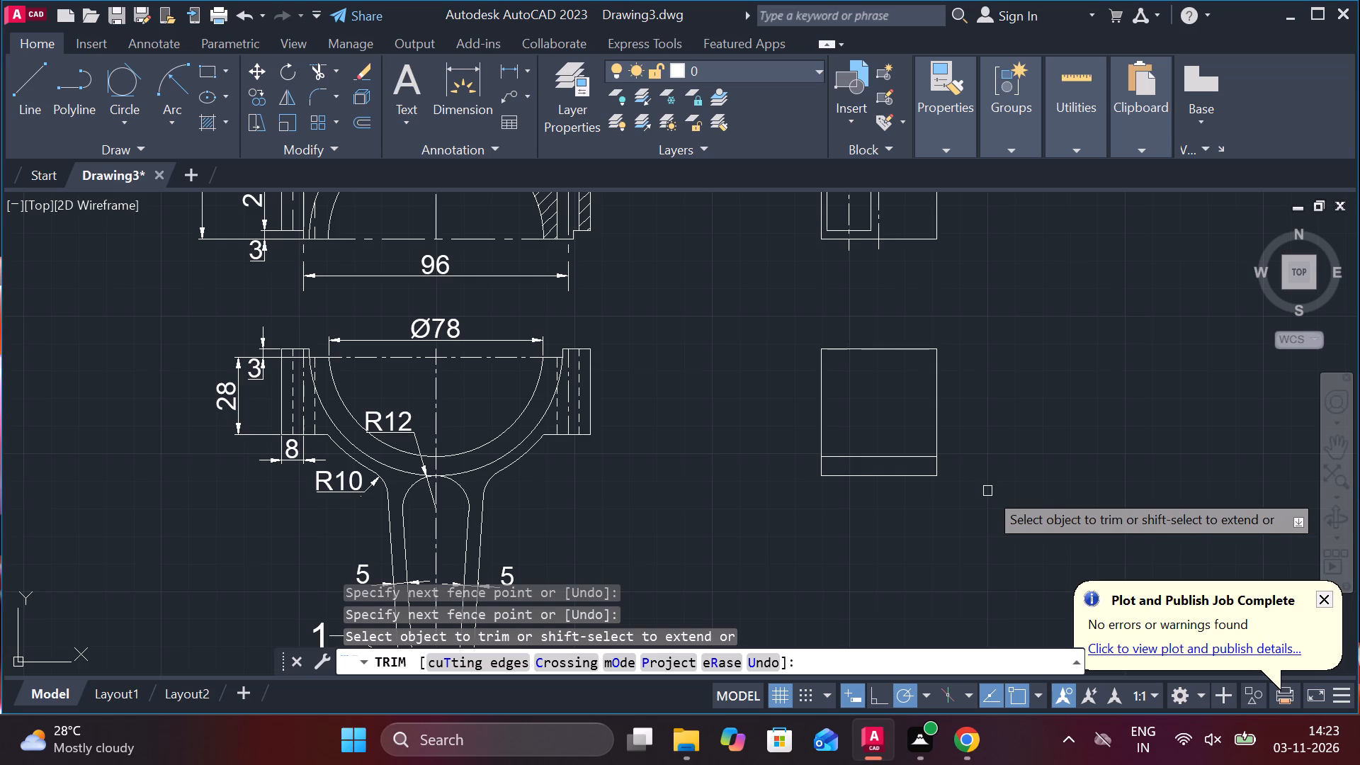
# Project a horizontal line from the inner lug edge at the Ø78 arc's centre line level across part 1's side view.
pyautogui.press('Escape')
pyautogui.press('l')
pyautogui.press('Return')
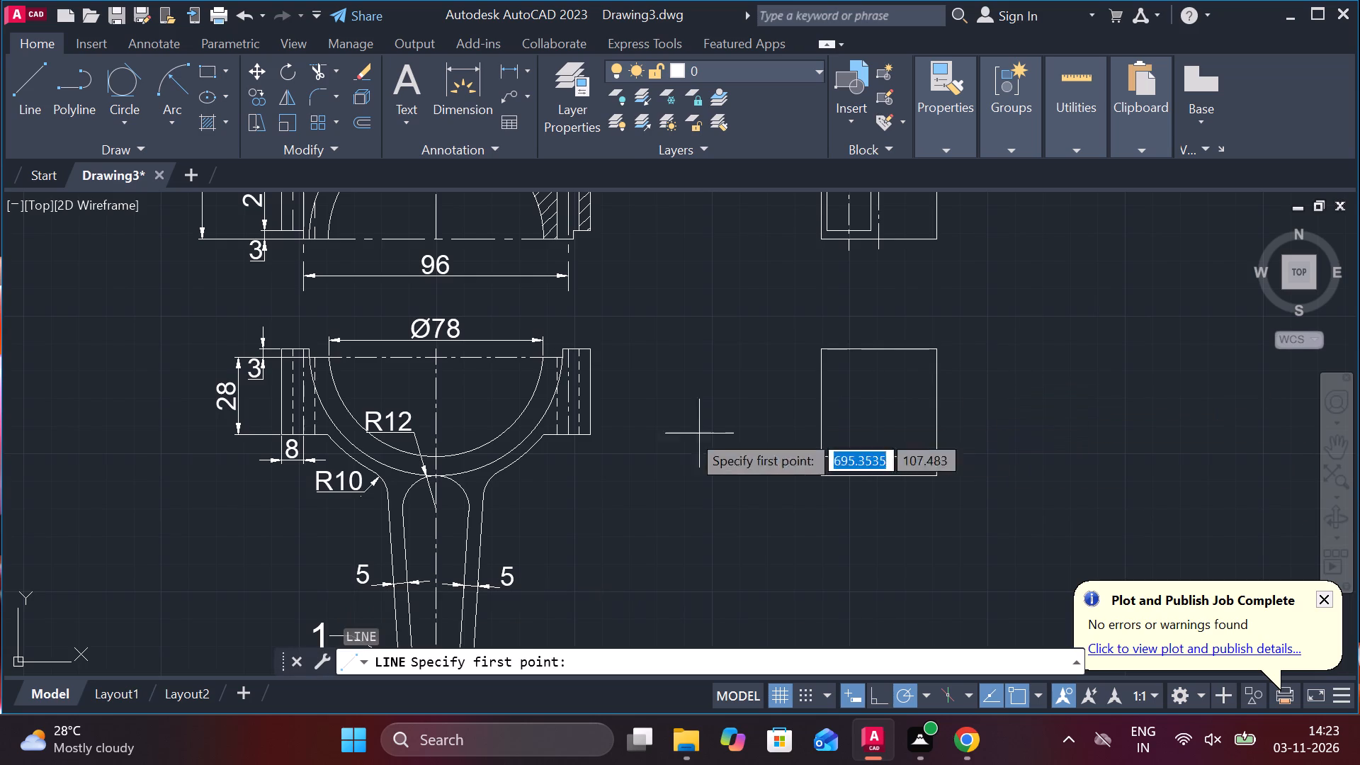
pyautogui.scroll(2, 572, 360)
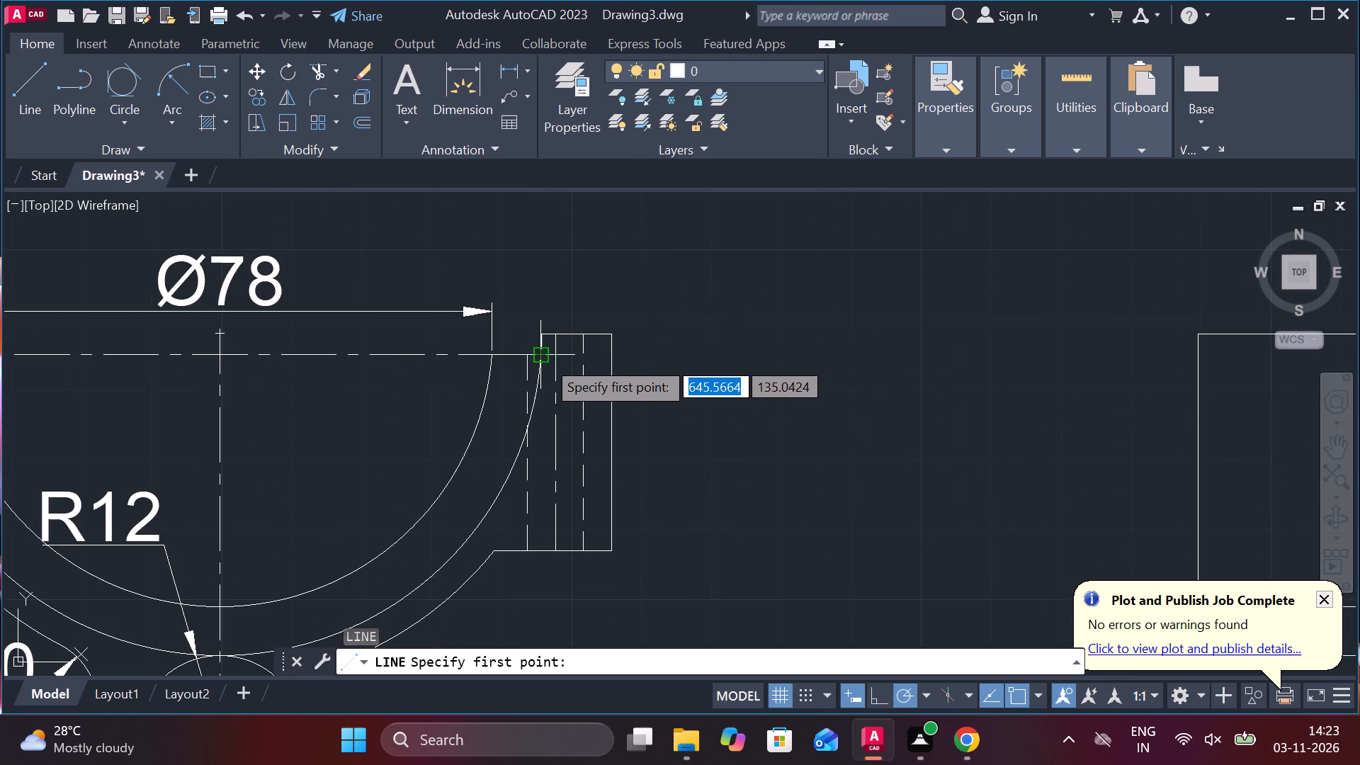
pyautogui.click(545, 358)
pyautogui.moveTo(822, 355); pyautogui.dragTo(641, 334, button='middle')
pyautogui.scroll(-2, 1013, 366)
pyautogui.moveTo(1013, 366); pyautogui.dragTo(996, 366, button='middle')
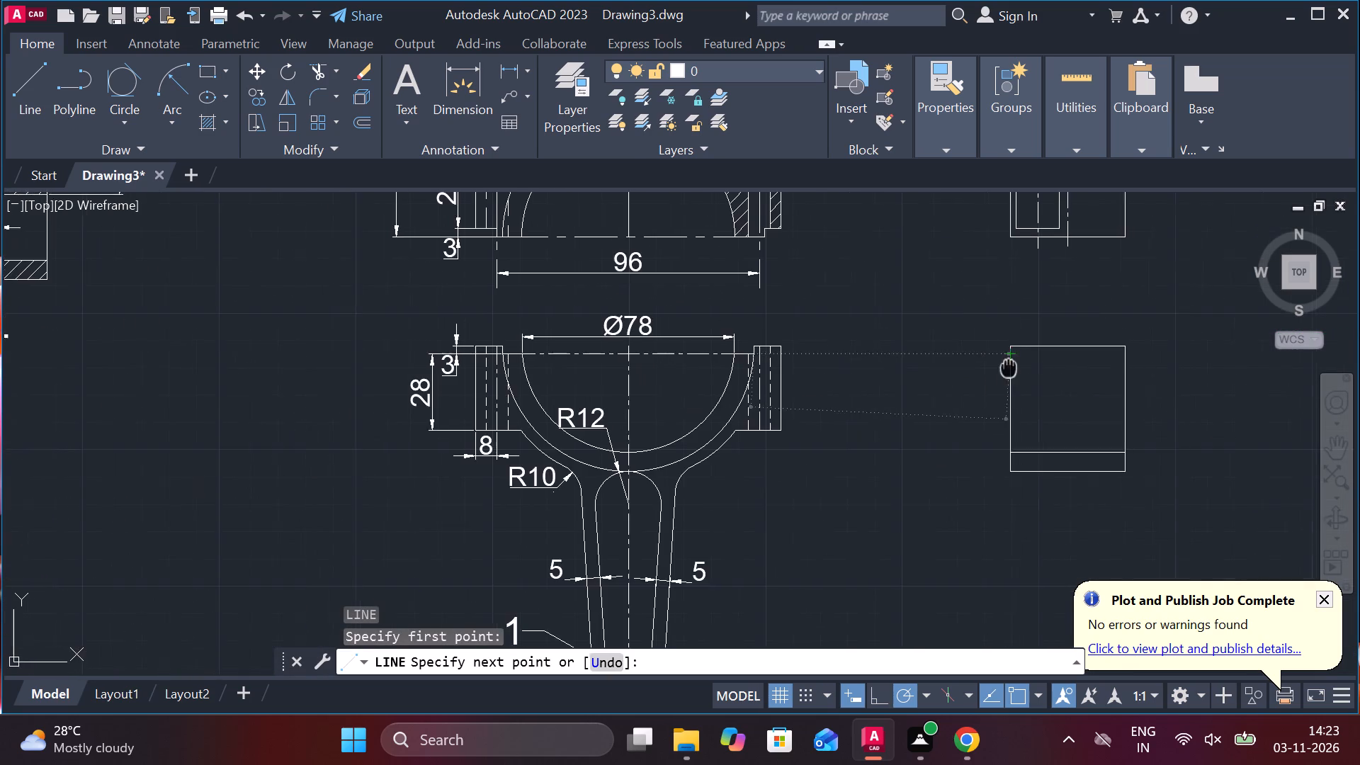
pyautogui.moveTo(996, 366); pyautogui.dragTo(952, 358, button='middle')
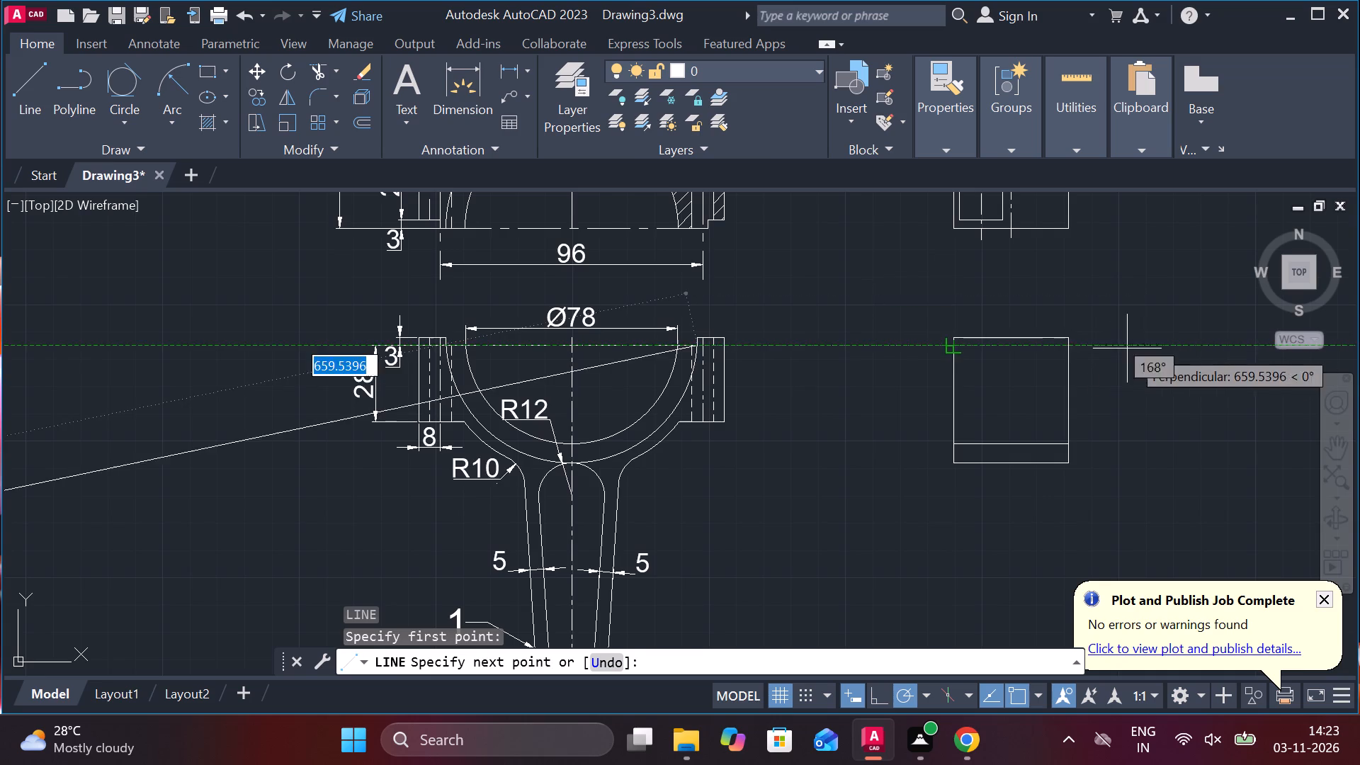
pyautogui.moveTo(1106, 351); pyautogui.dragTo(861, 370, button='middle')
pyautogui.scroll(2, 895, 362)
pyautogui.click(929, 367)
pyautogui.scroll(-2, 929, 367)
pyautogui.press('Escape')
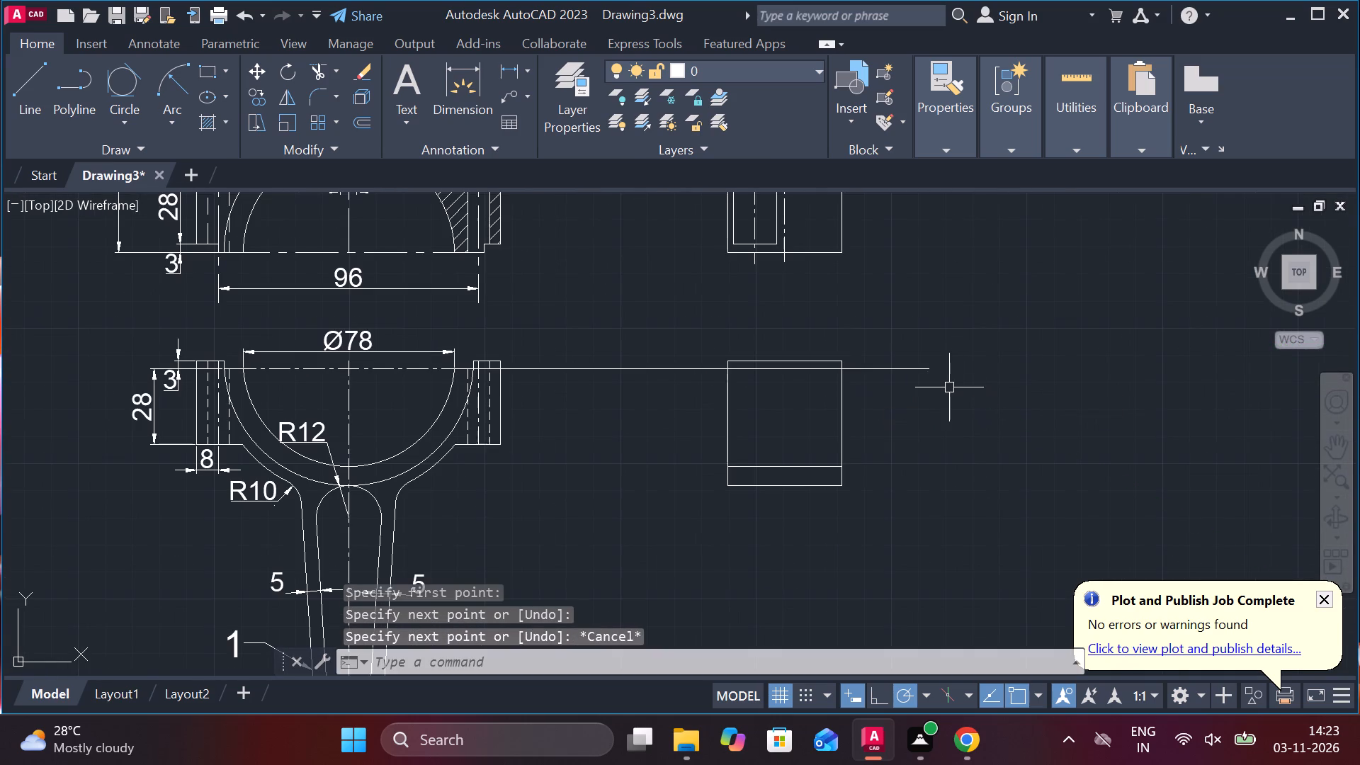
# Trim that projected line outside the side view and remove its leftover pieces inside the front view's lug.
pyautogui.write('TR')
pyautogui.press('space')
pyautogui.click(588, 368)
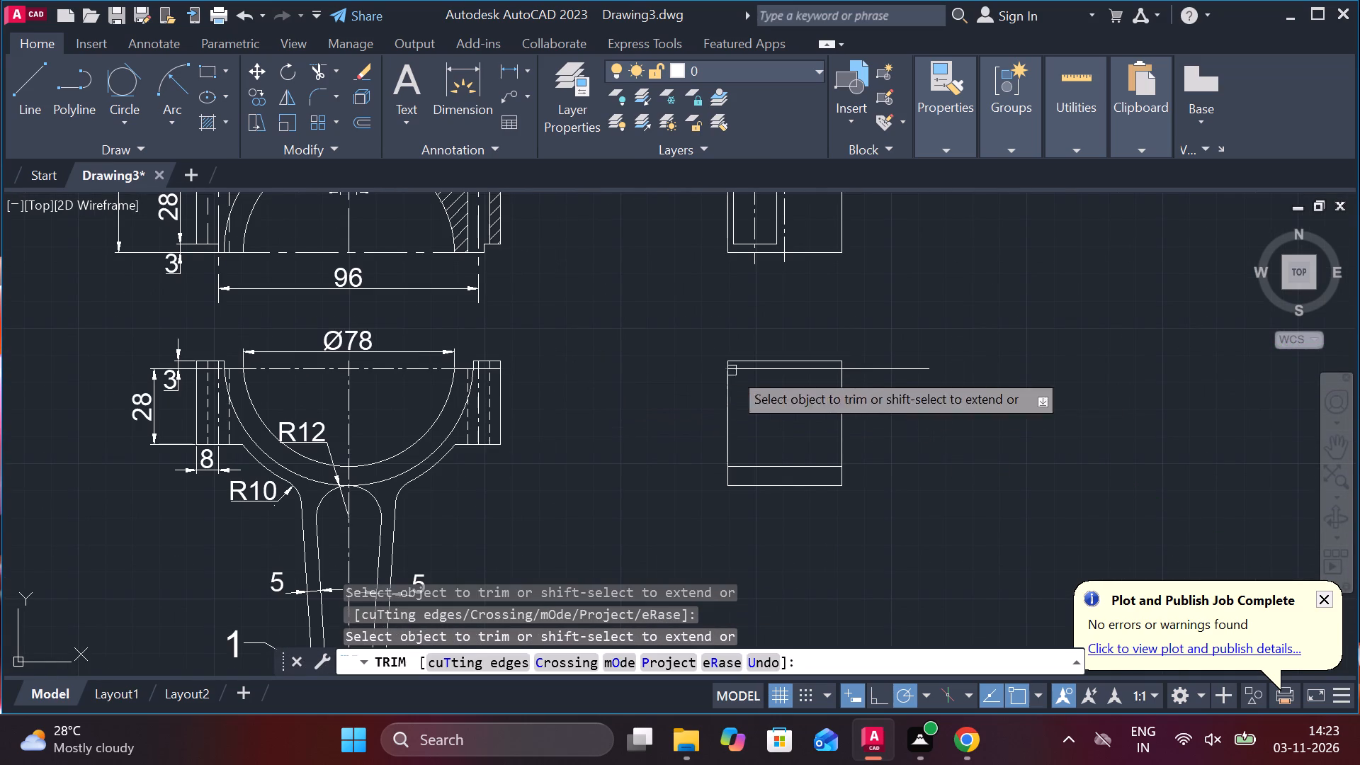
pyautogui.click(873, 374)
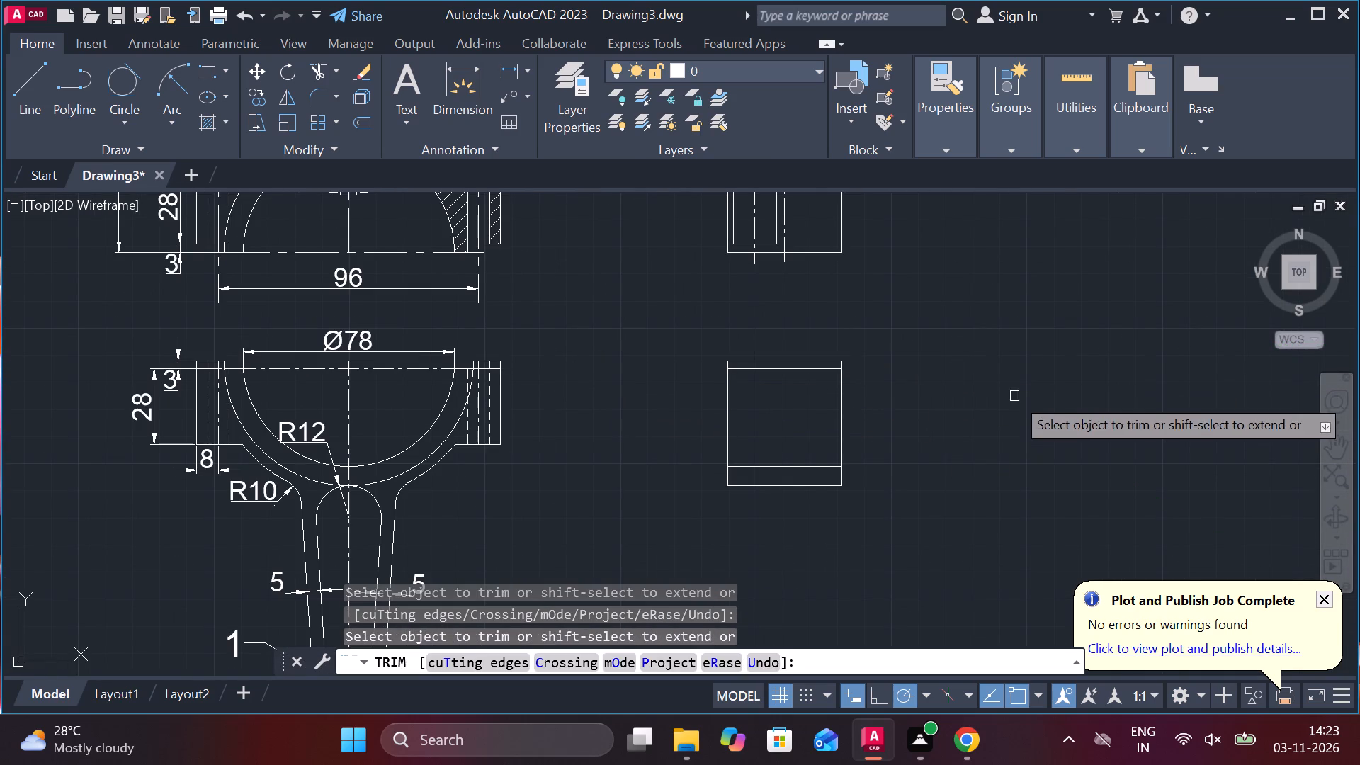
pyautogui.scroll(3, 480, 361)
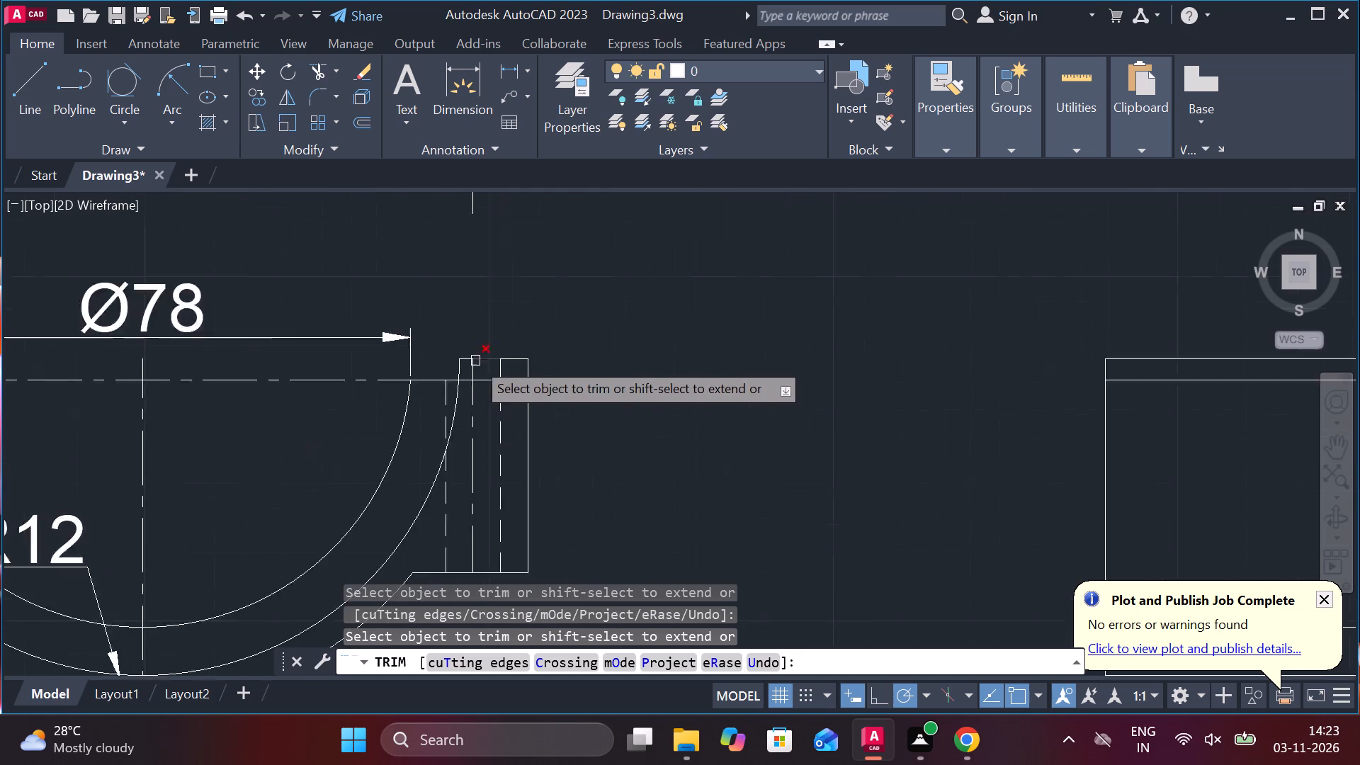
pyautogui.click(486, 393)
pyautogui.click(540, 393)
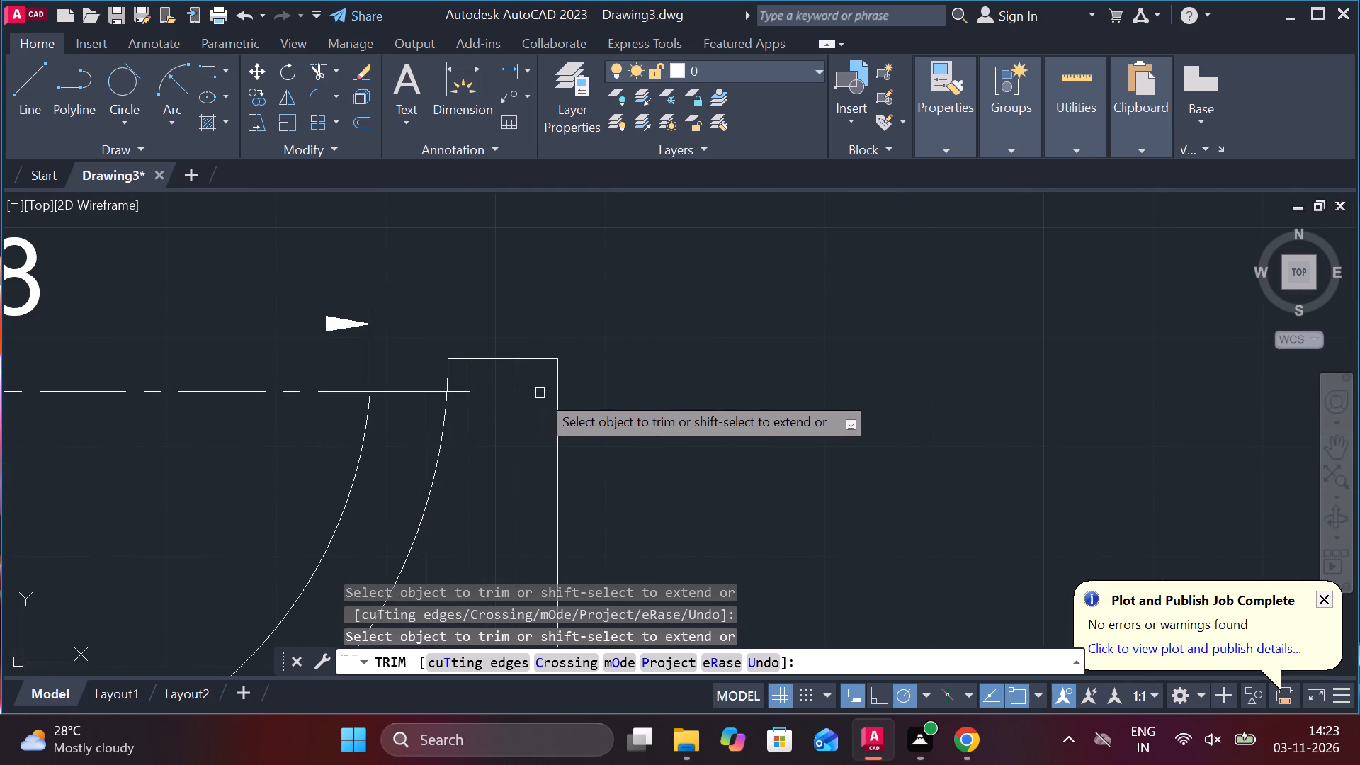
pyautogui.click(469, 395)
pyautogui.scroll(-2, 598, 381)
pyautogui.moveTo(766, 402); pyautogui.dragTo(662, 346, button='middle')
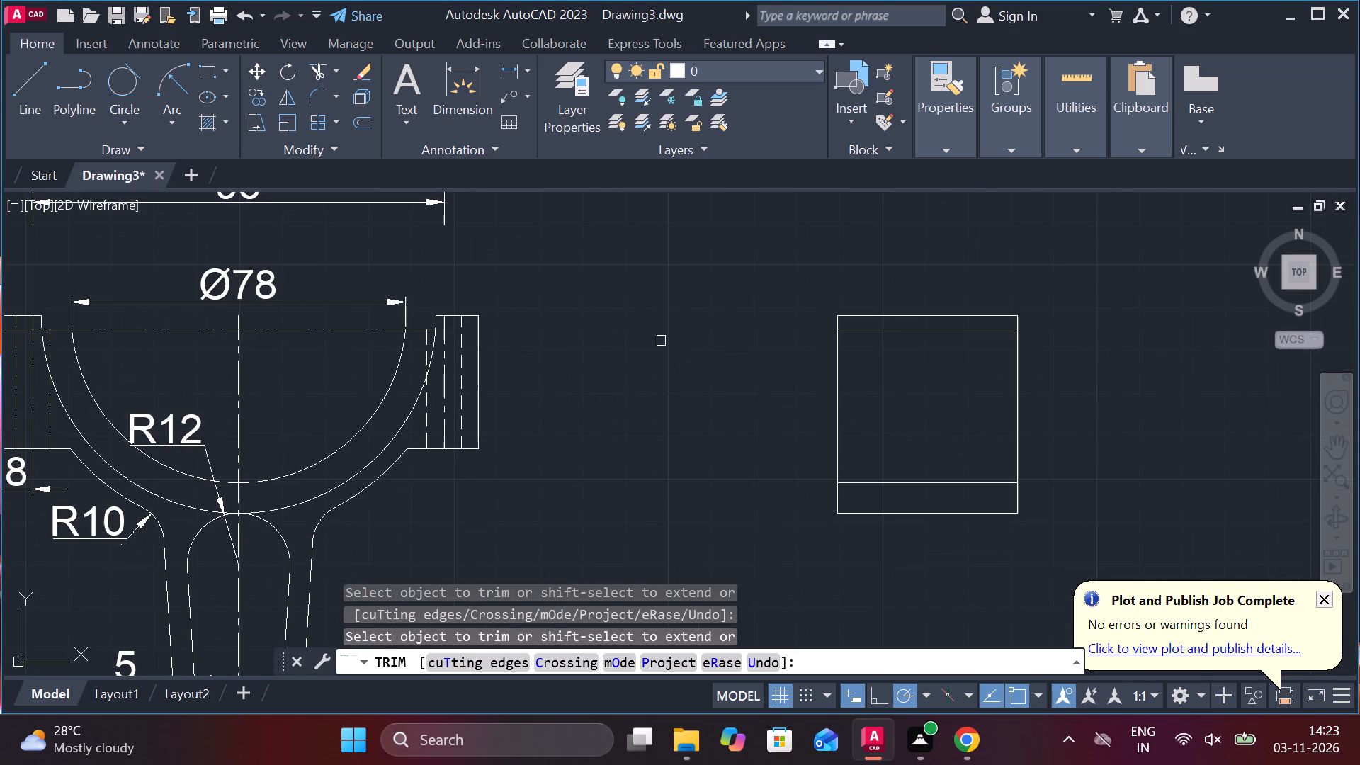
pyautogui.press('Escape')
# Draw a vertical line from the midpoint of the side view's top edge to its bottom edge.
pyautogui.press('l')
pyautogui.press('Return')
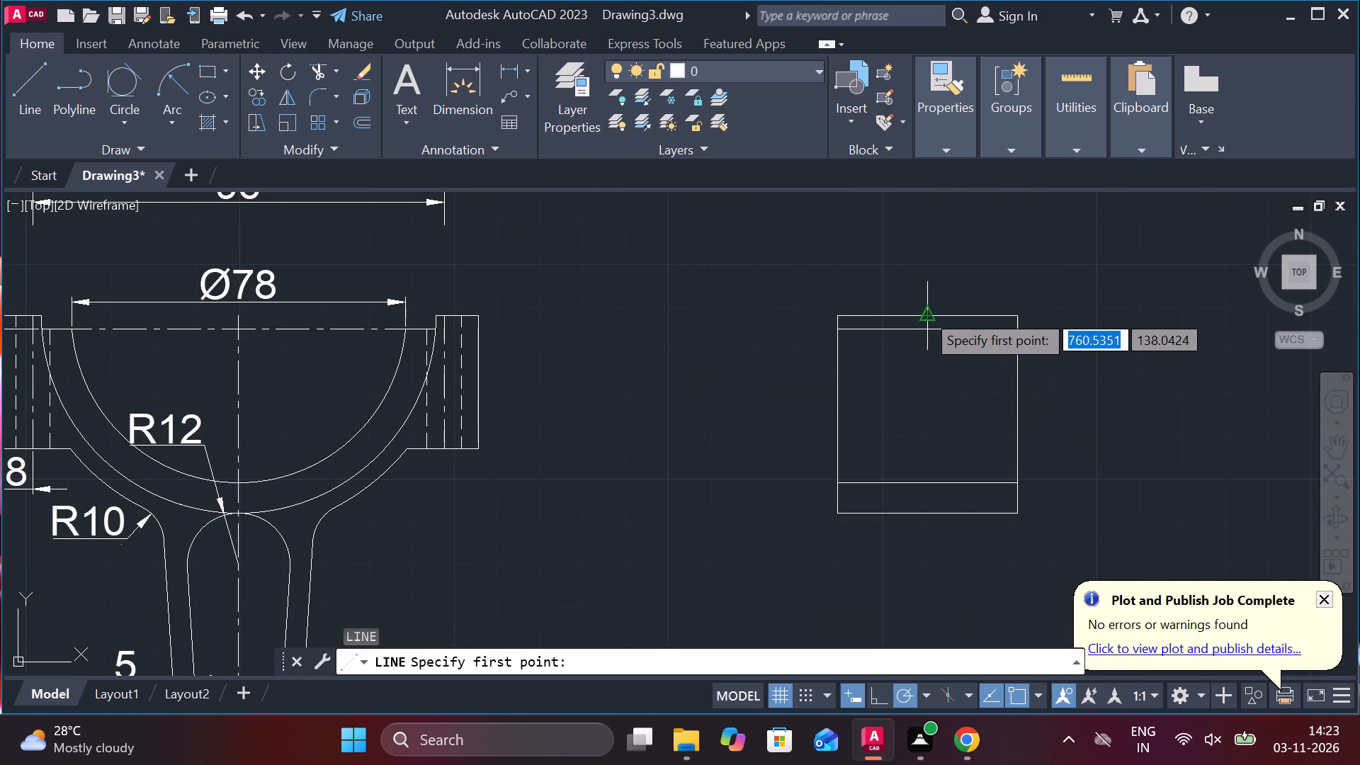
pyautogui.click(924, 312)
pyautogui.click(922, 518)
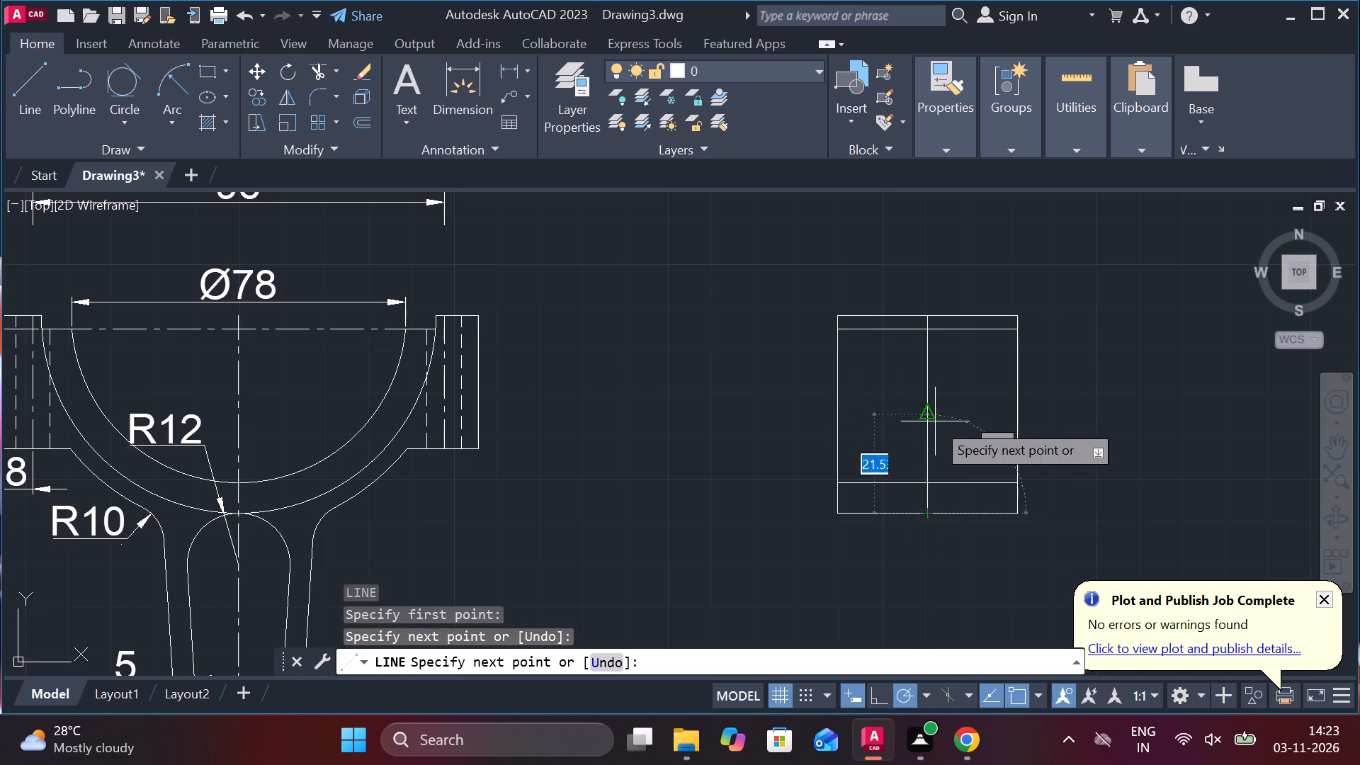
pyautogui.press('Escape')
# Draw a horizontal projection line level with the underside of part 1's lugs, through the whole side view.
pyautogui.moveTo(964, 385); pyautogui.dragTo(952, 385, button='middle')
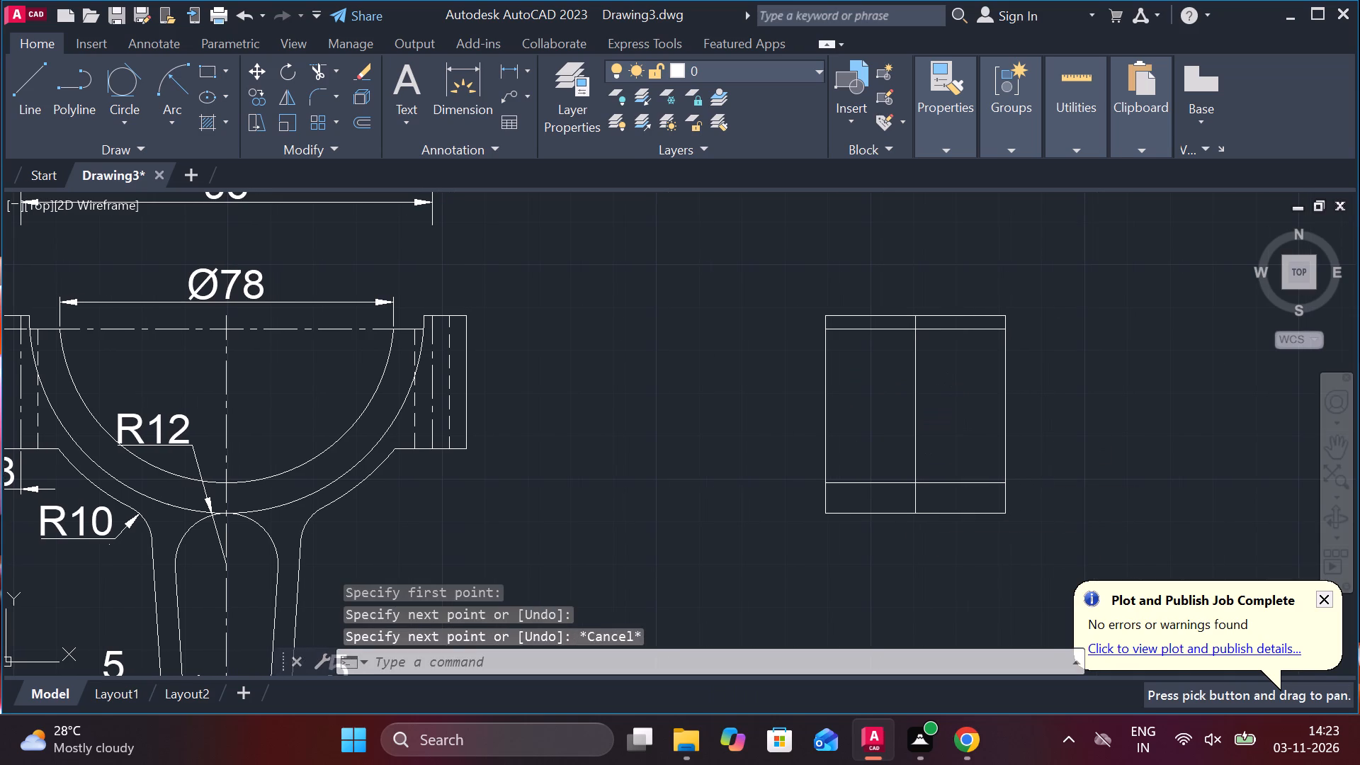
pyautogui.moveTo(952, 383); pyautogui.dragTo(958, 414, button='middle')
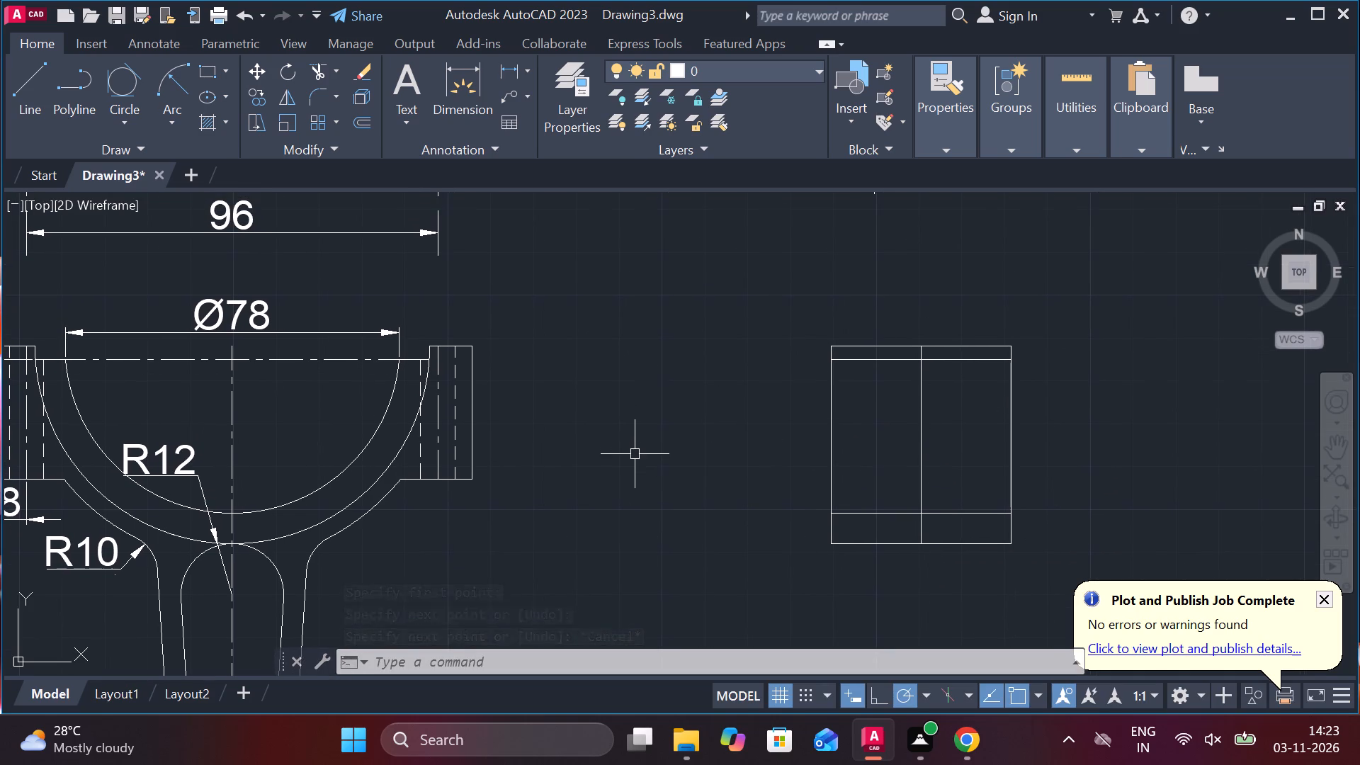
pyautogui.press('l')
pyautogui.press('Return')
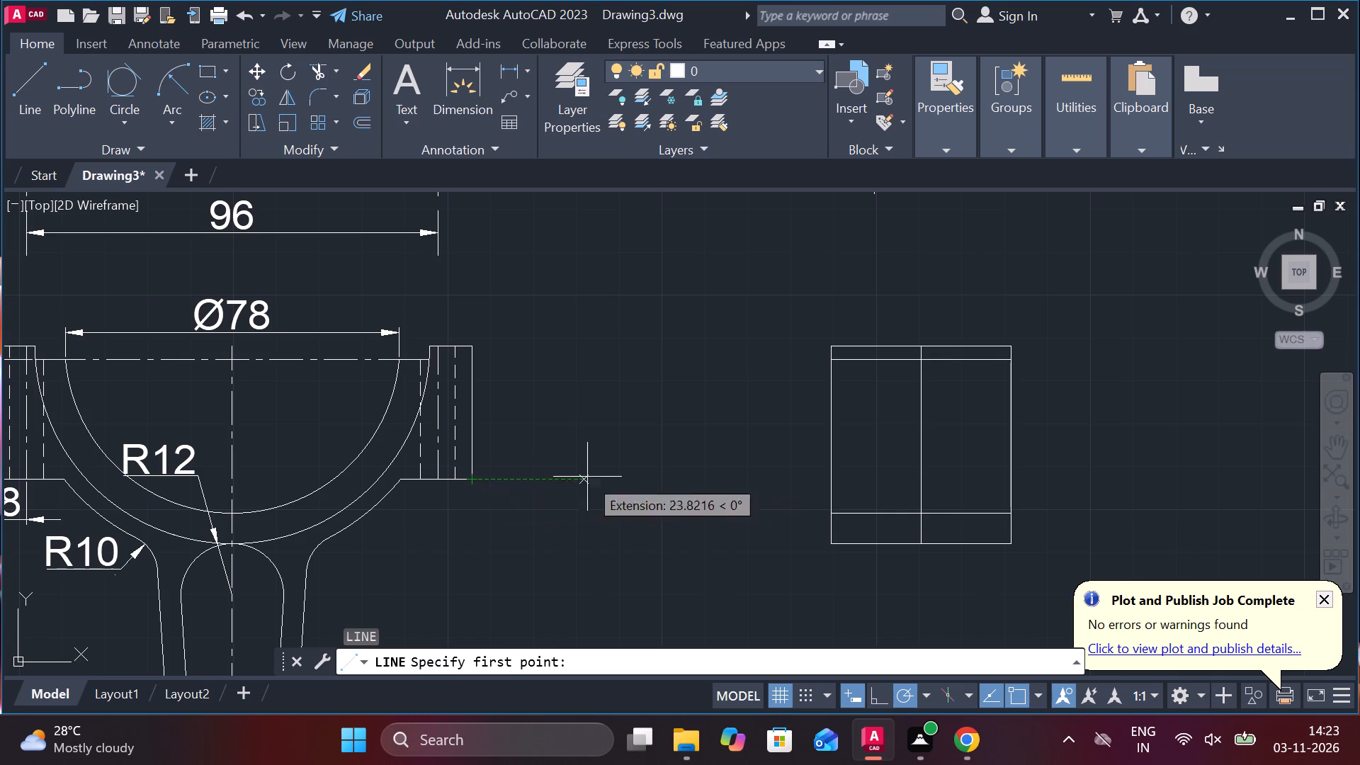
pyautogui.click(710, 475)
pyautogui.click(1130, 477)
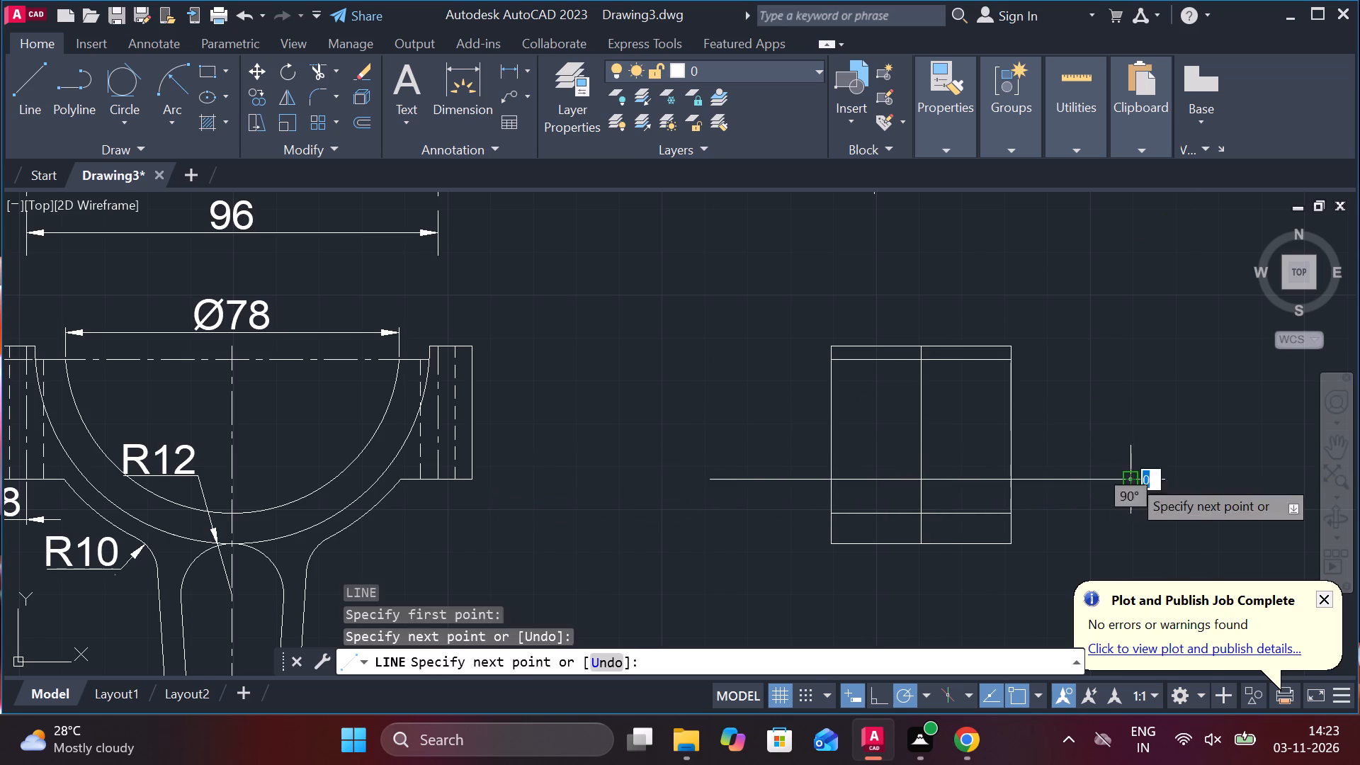
pyautogui.press('Escape')
# Trim the lug-underside projection line outside part 1's side view and in the half right of its vertical midline.
pyautogui.write('TR')
pyautogui.press('space')
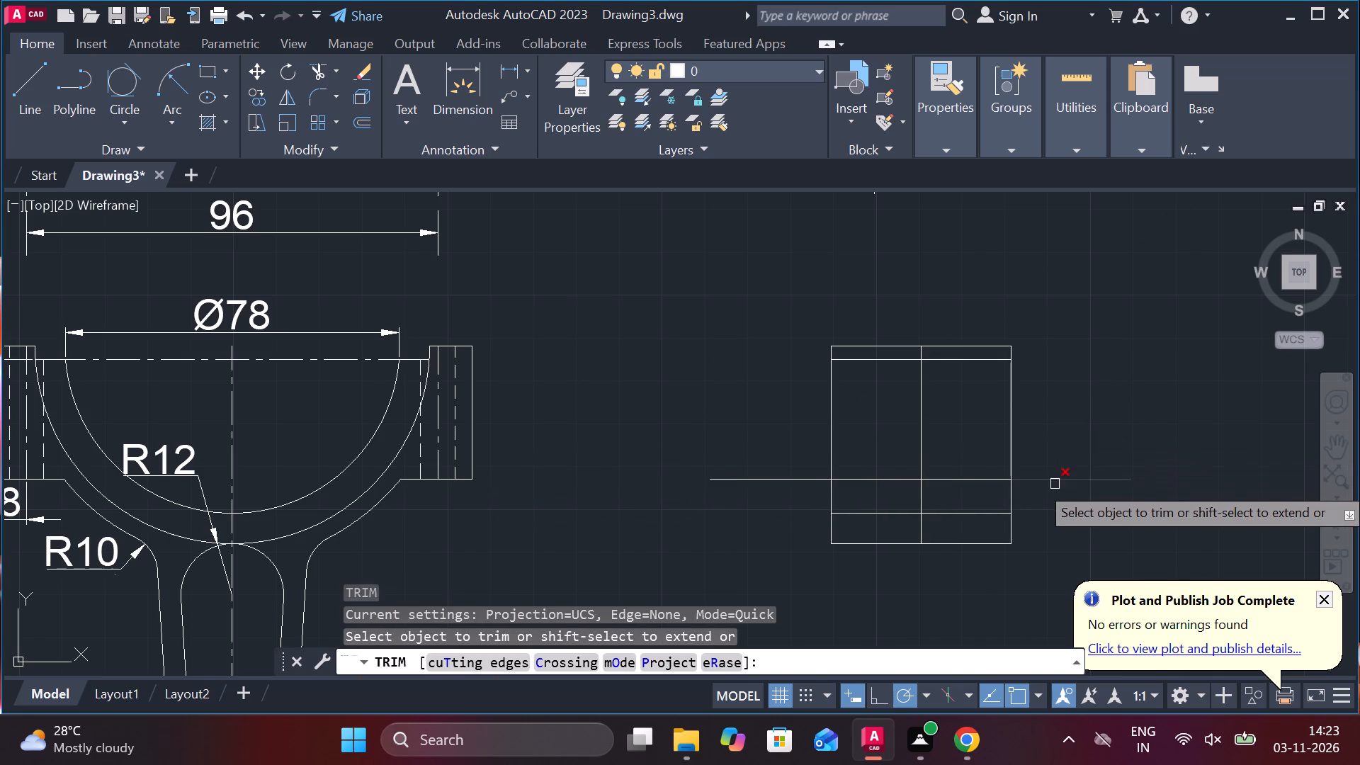
pyautogui.click(1055, 484)
pyautogui.click(944, 488)
pyautogui.click(946, 476)
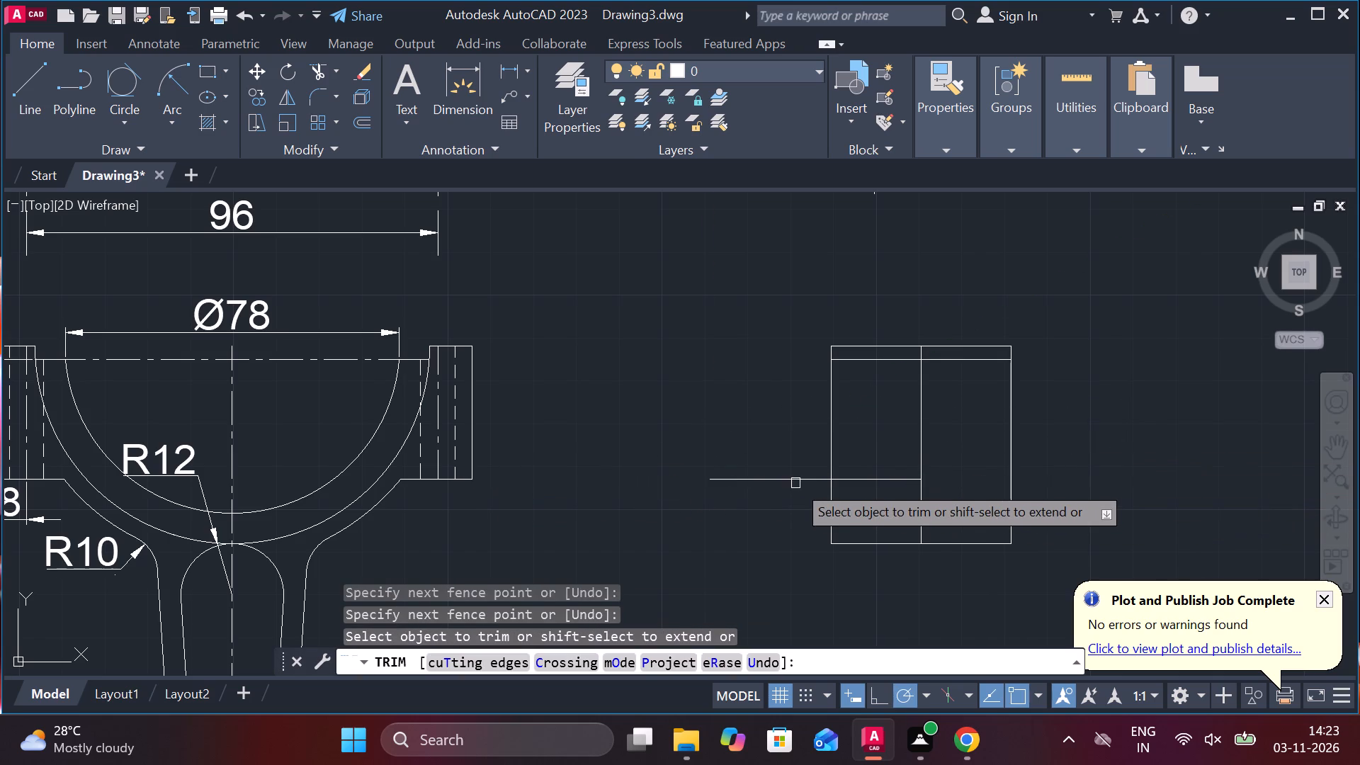
pyautogui.click(793, 480)
pyautogui.press('Escape')
# Draw a vertical line, starting 11 left of the side view's top-edge midpoint, down to the lug-underside line.
pyautogui.moveTo(793, 480); pyautogui.dragTo(788, 520, button='middle')
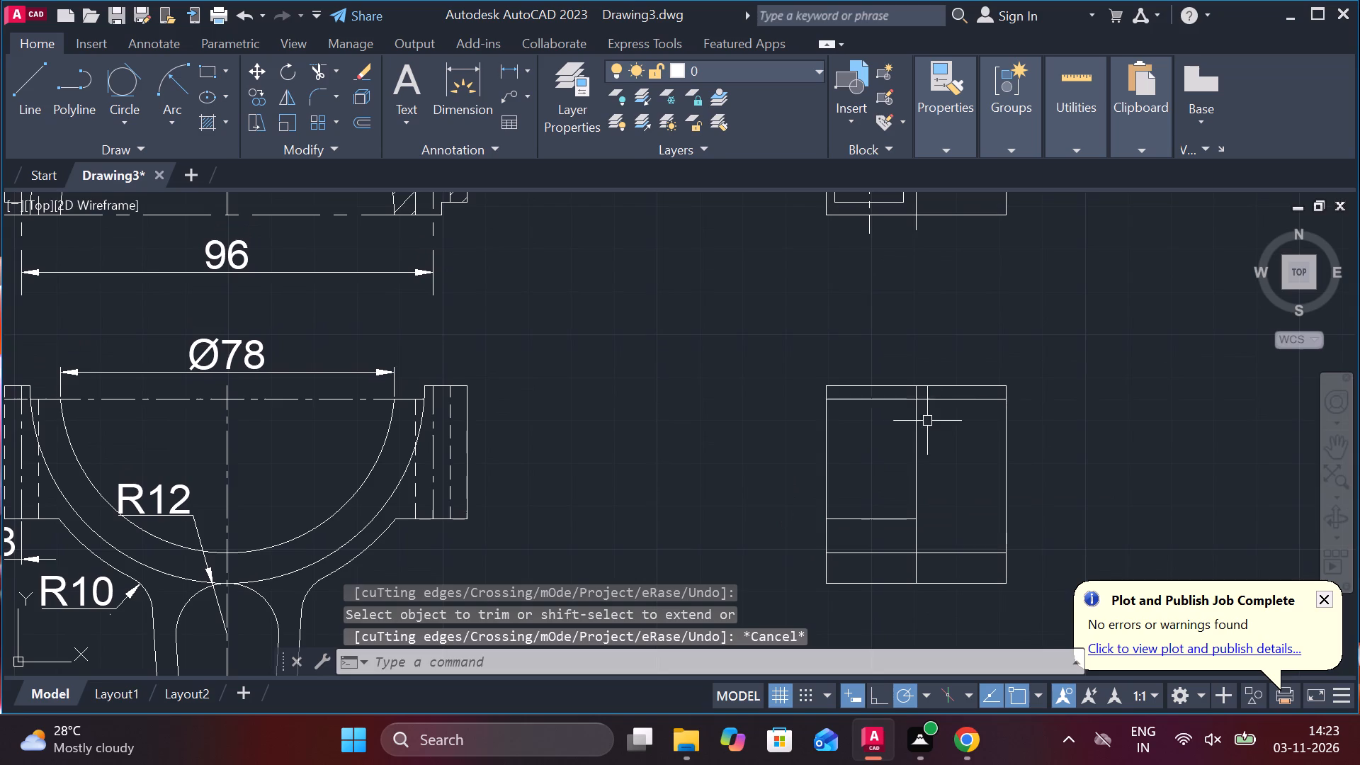
pyautogui.press('l')
pyautogui.press('Return')
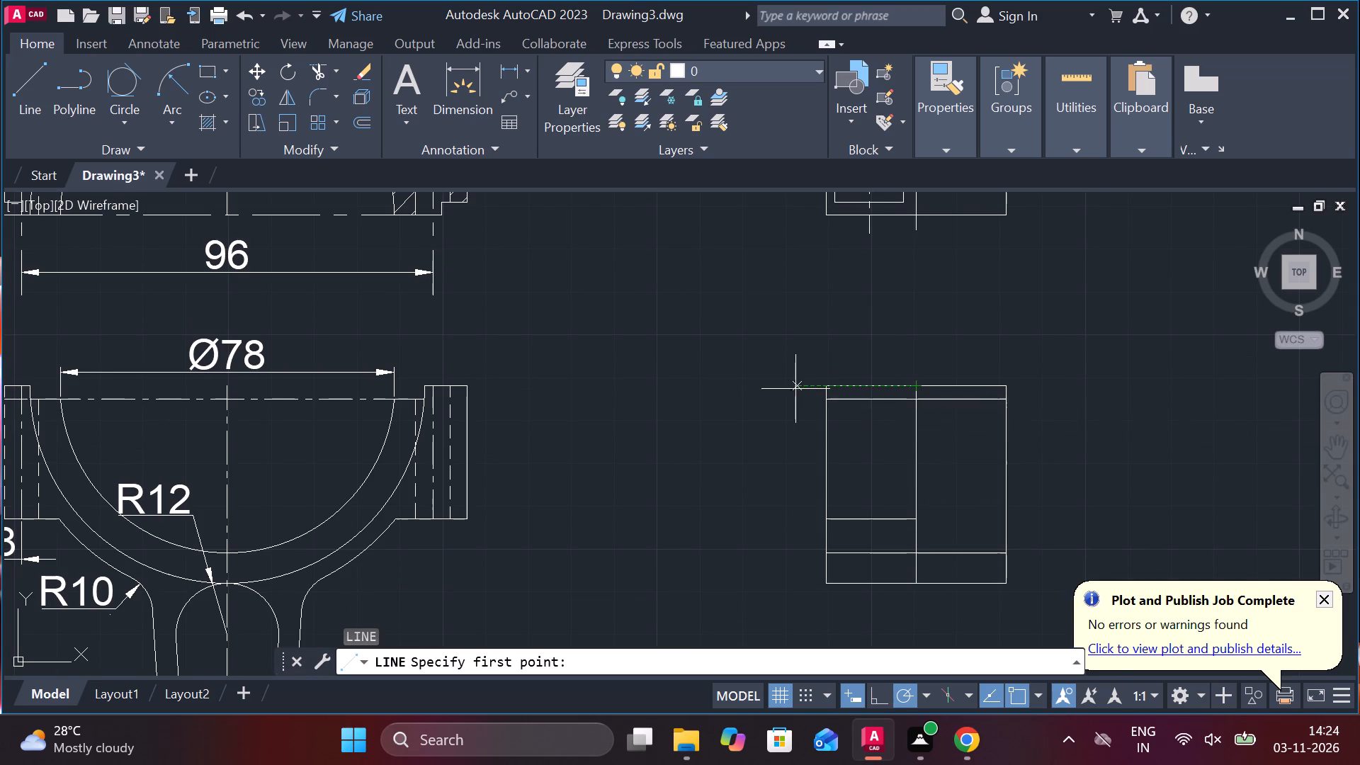
pyautogui.write('11')
pyautogui.press('space')
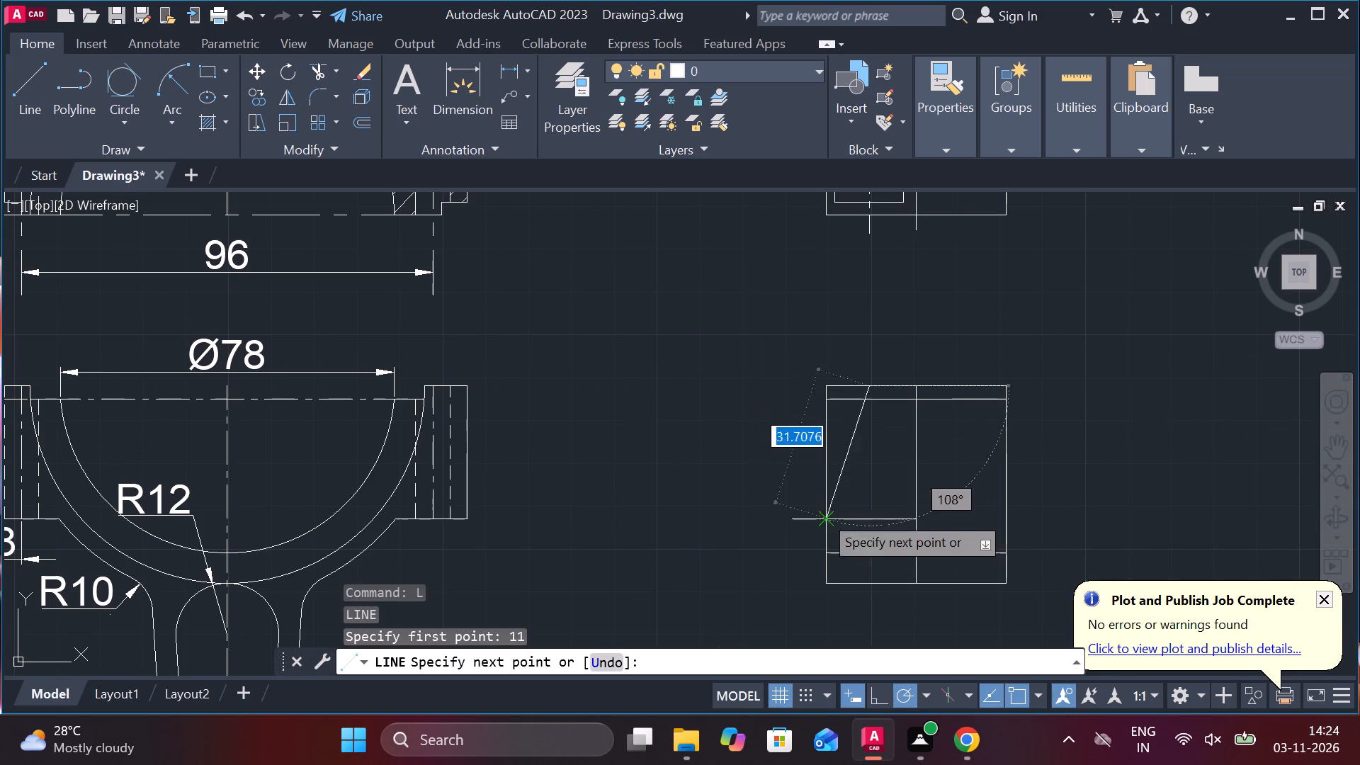
pyautogui.click(871, 514)
pyautogui.press('Escape')
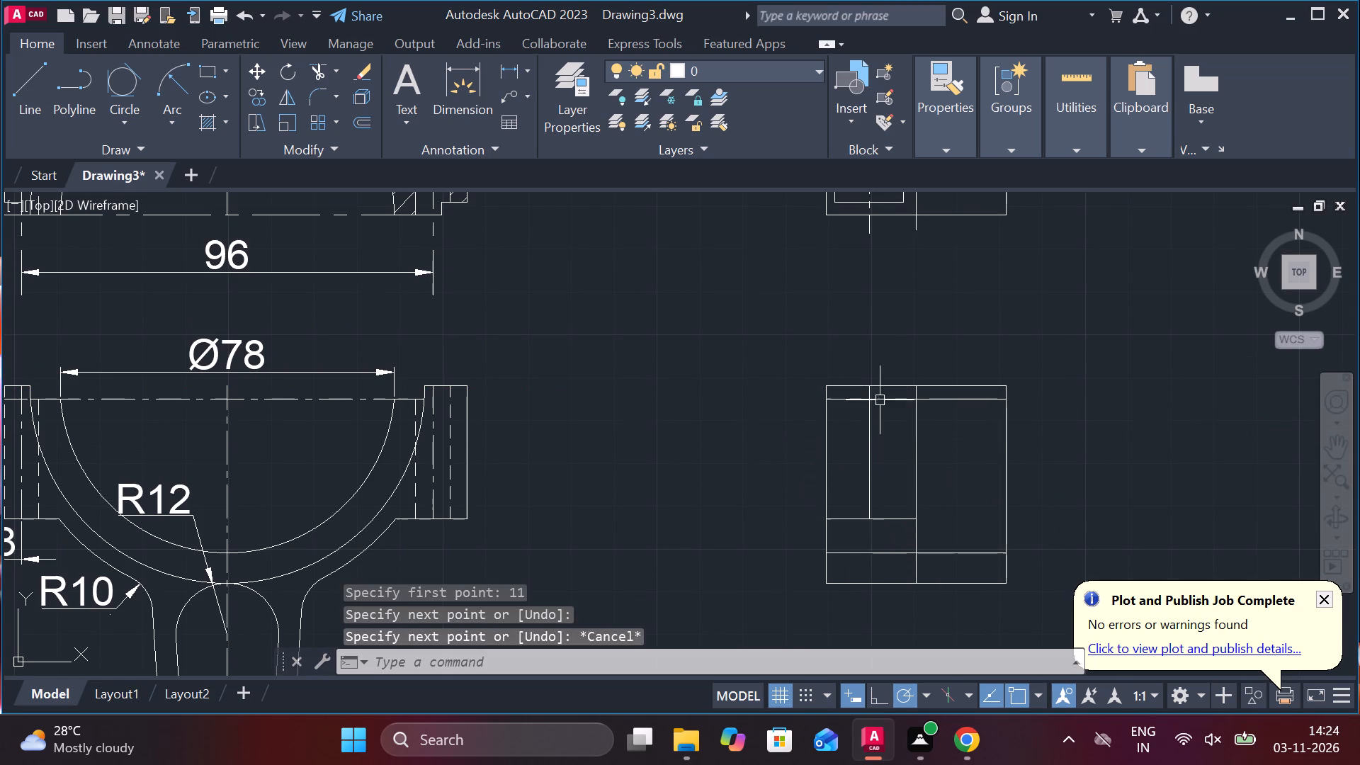
# Trim the upper horizontal line out of the side view's left half.
pyautogui.scroll(1, 880, 392)
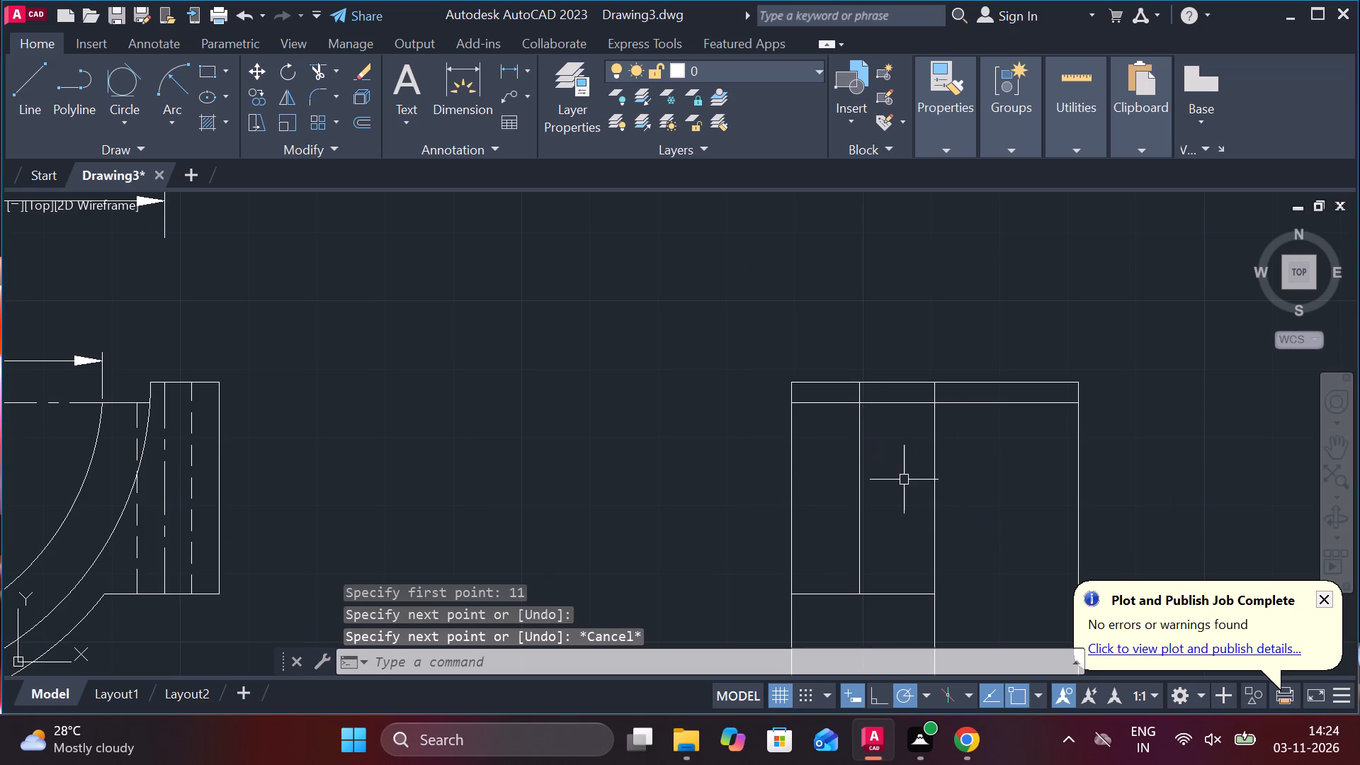
pyautogui.write('TR')
pyautogui.press('space')
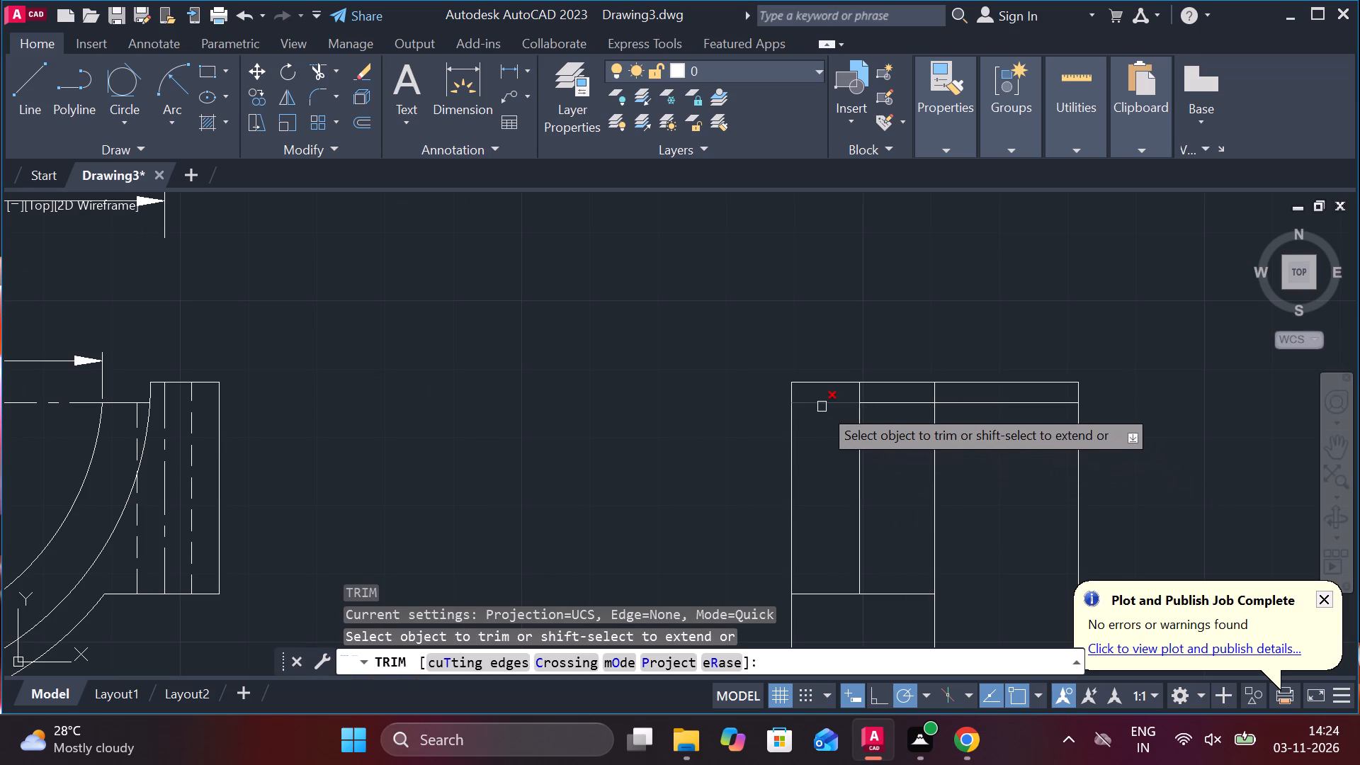
pyautogui.click(822, 407)
pyautogui.click(891, 402)
pyautogui.press('Escape')
# Offset the lug's vertical line by 8 to both sides in the side view.
pyautogui.click(856, 440)
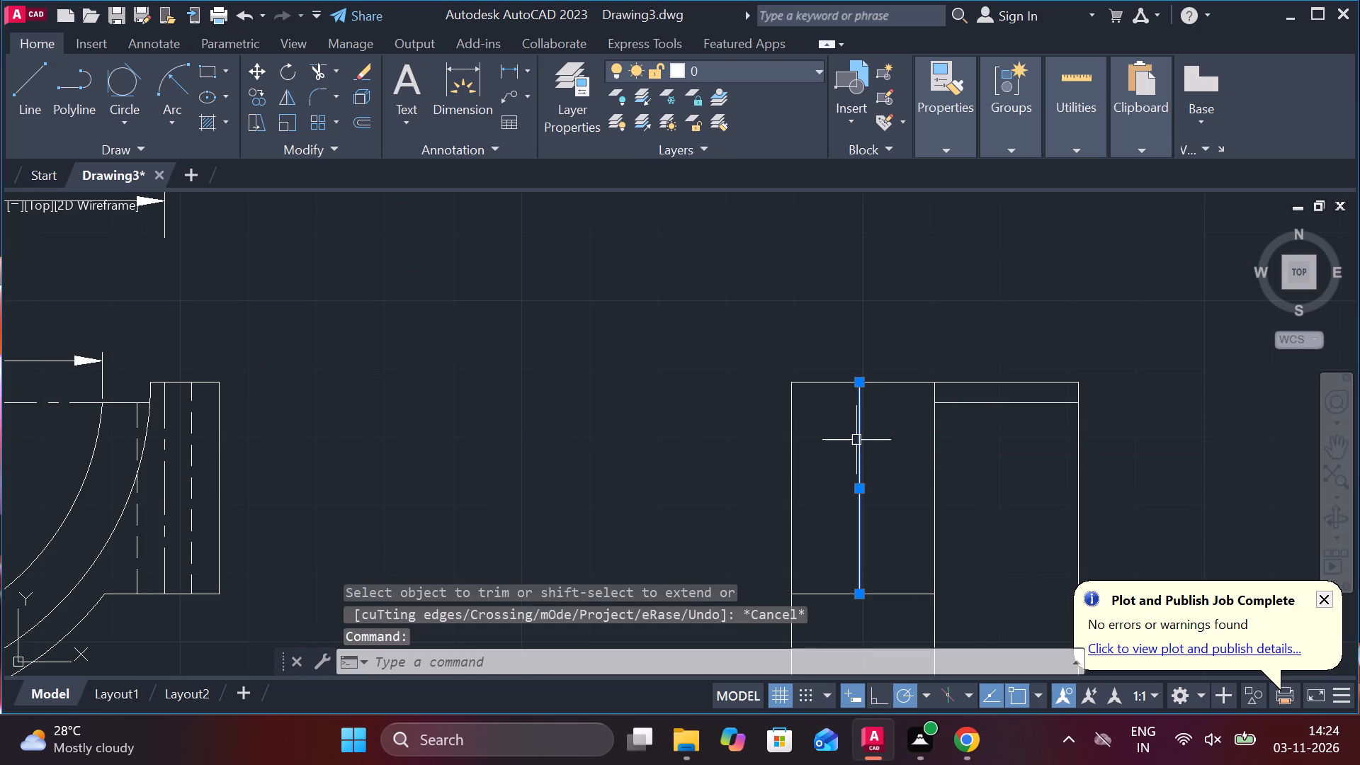
pyautogui.press('o')
pyautogui.press('Return')
pyautogui.press('Return')
pyautogui.write('8')
pyautogui.press('space')
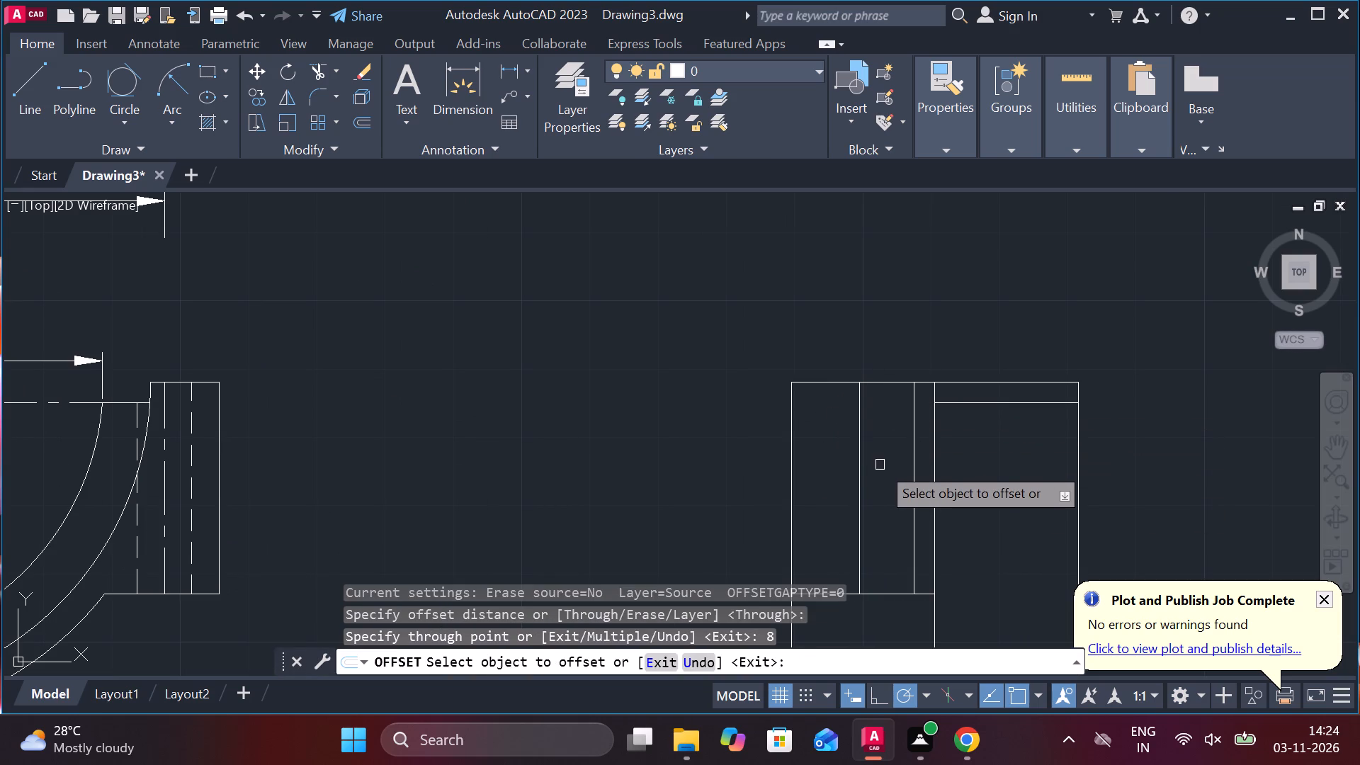
pyautogui.click(859, 436)
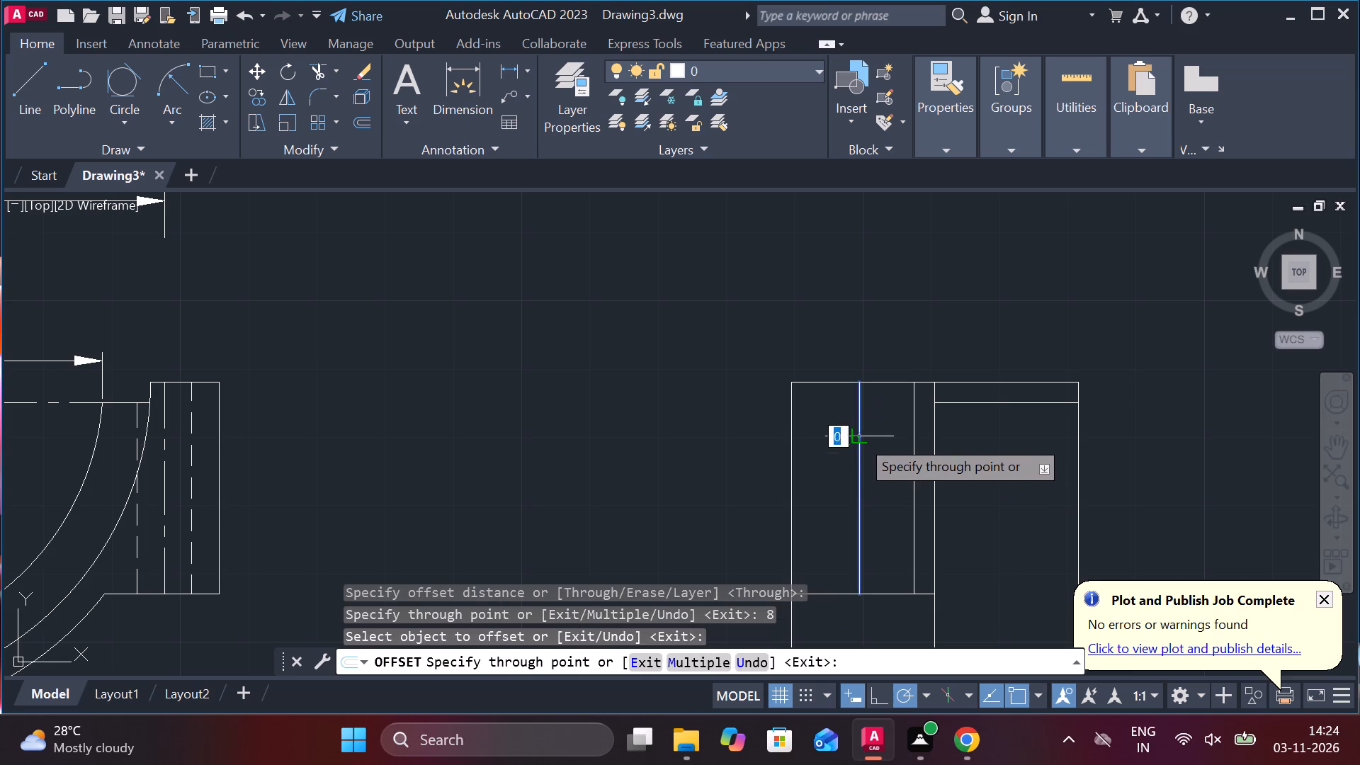
pyautogui.press('8')
pyautogui.press('Return')
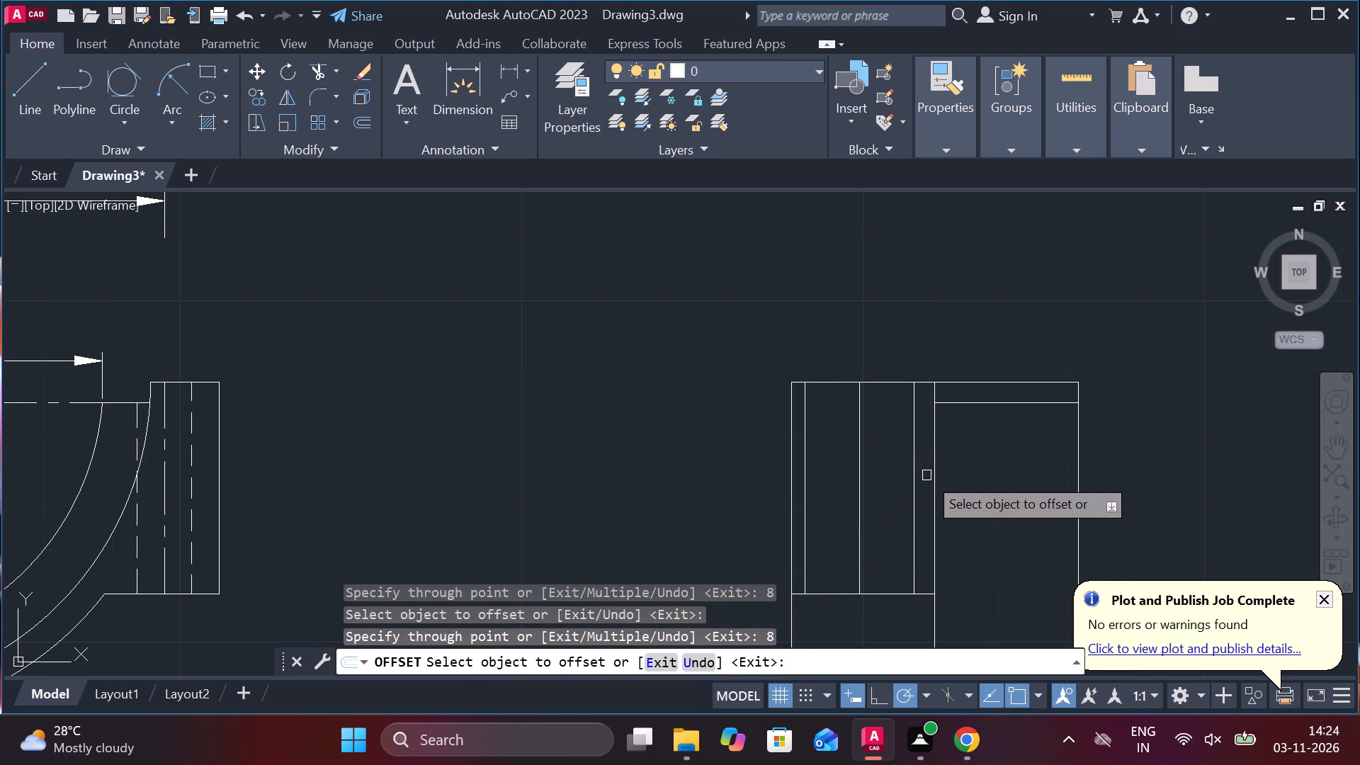
pyautogui.moveTo(934, 497); pyautogui.dragTo(917, 414, button='middle')
pyautogui.scroll(3, 752, 521)
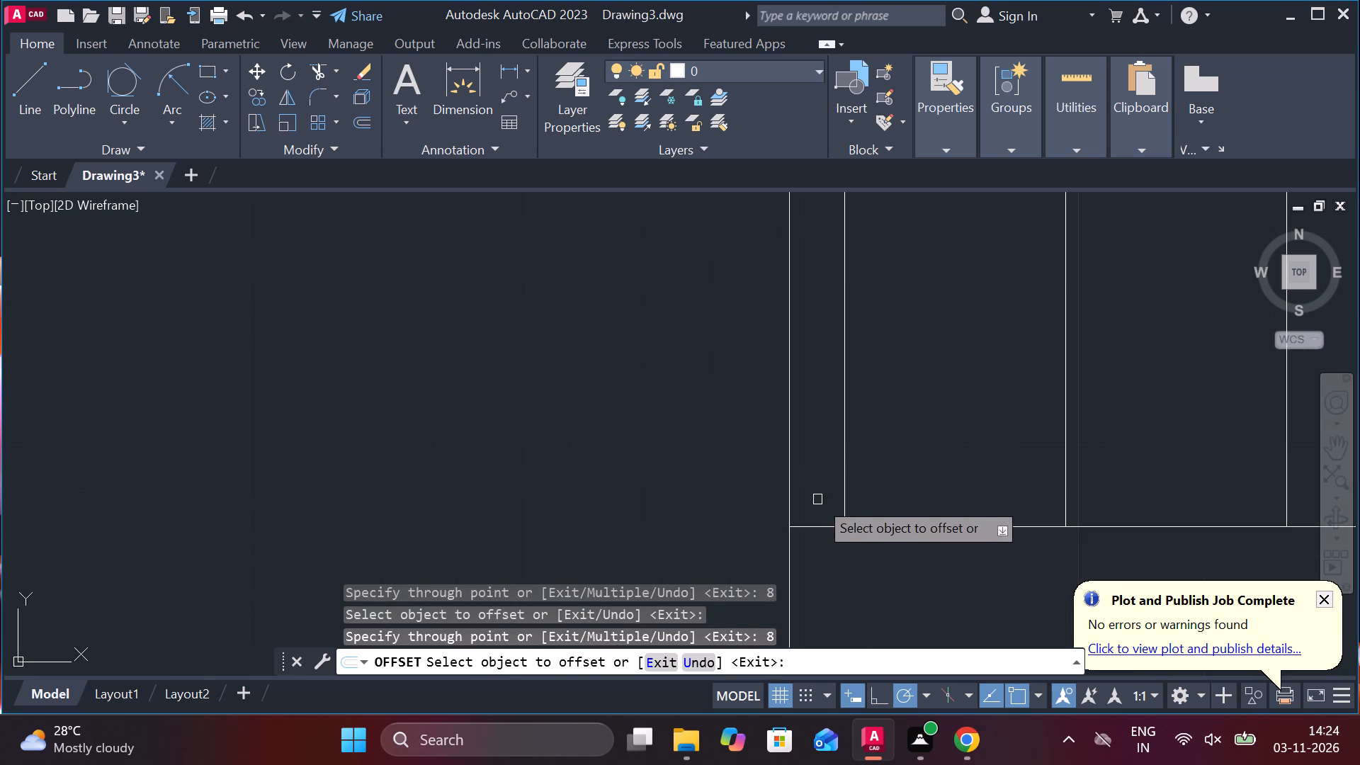
pyautogui.press('Escape')
# Trim the lug-underside line where it extends beyond the two offset lug edges.
pyautogui.write('TR')
pyautogui.press('space')
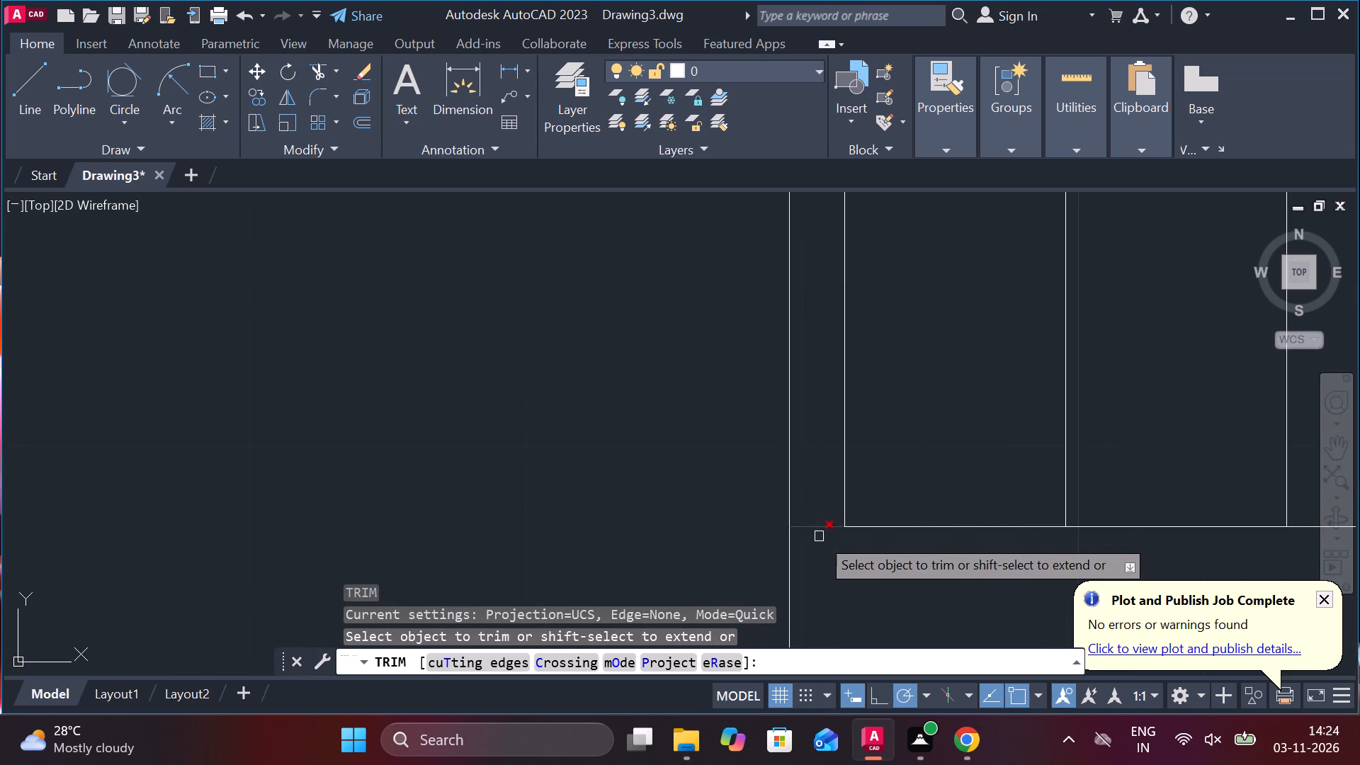
pyautogui.click(819, 536)
pyautogui.click(818, 503)
pyautogui.scroll(-3, 818, 503)
pyautogui.scroll(2, 932, 521)
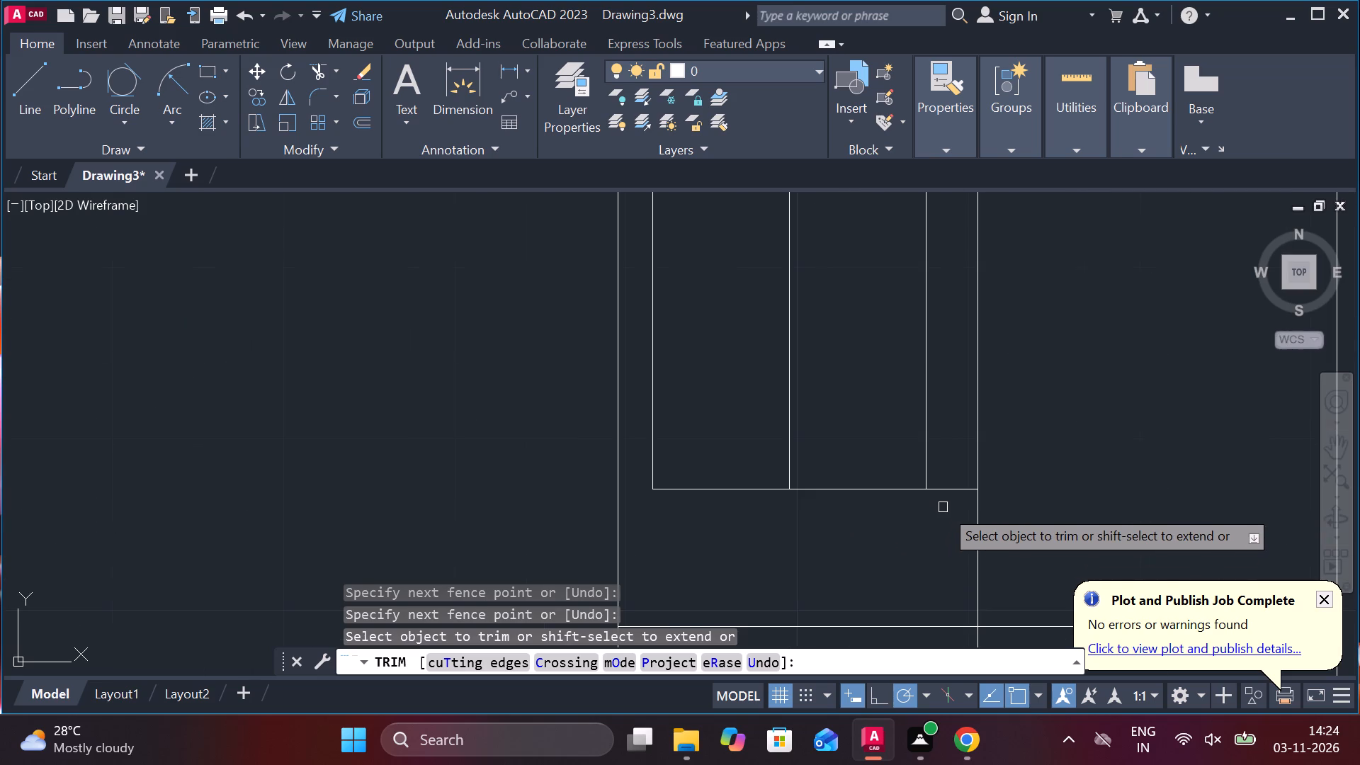
pyautogui.click(951, 486)
pyautogui.scroll(-2, 951, 492)
pyautogui.moveTo(989, 463); pyautogui.dragTo(989, 481, button='middle')
pyautogui.press('Escape')
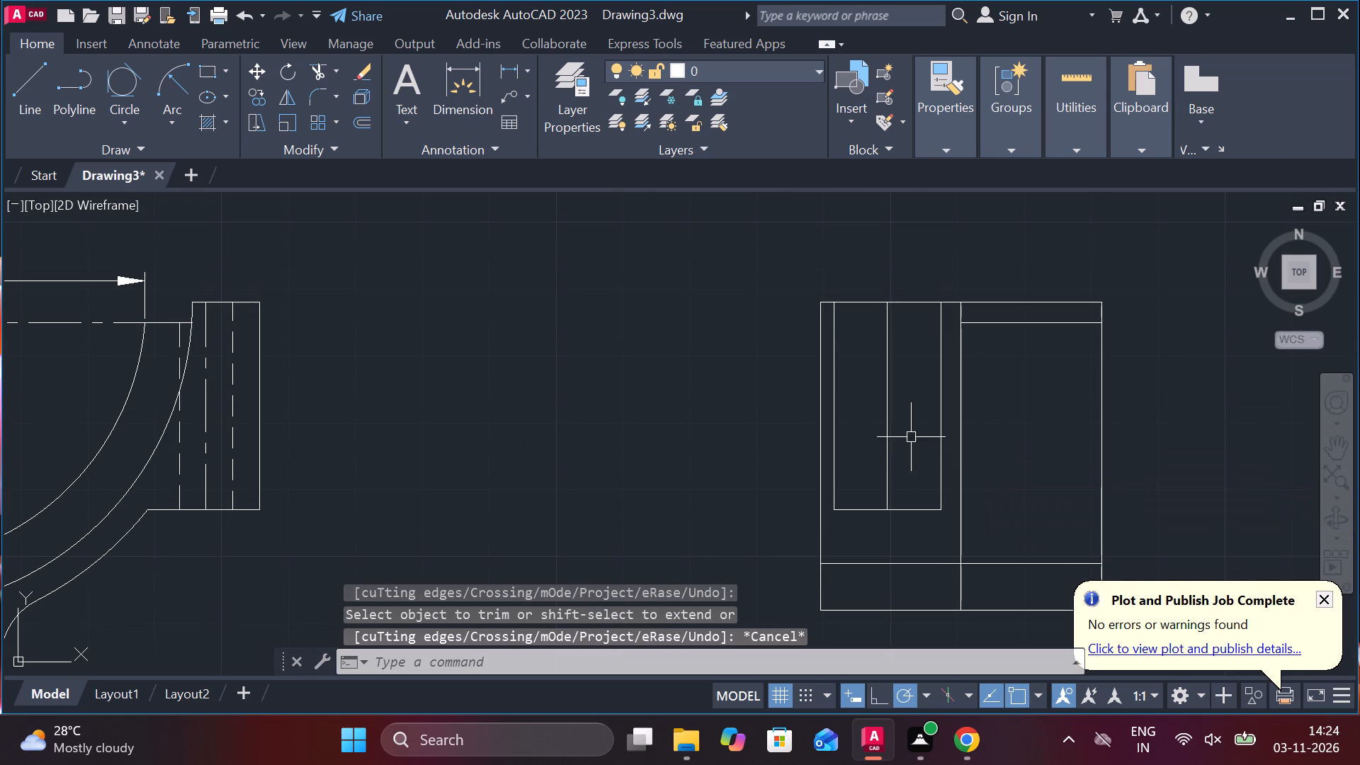
# Change the linetype of the lug's middle vertical line in the side view to CENTER.
pyautogui.click(894, 381)
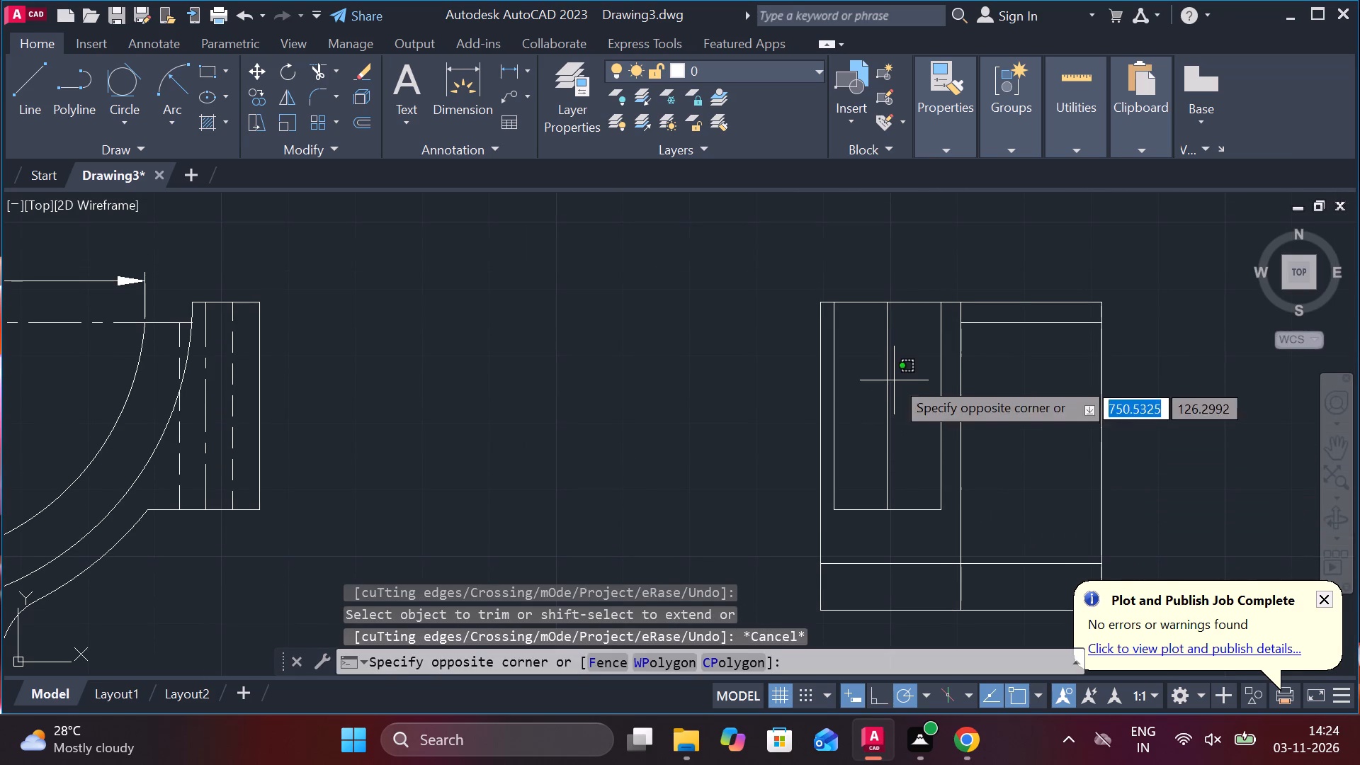
pyautogui.click(892, 366)
pyautogui.click(890, 351)
pyautogui.click(955, 146)
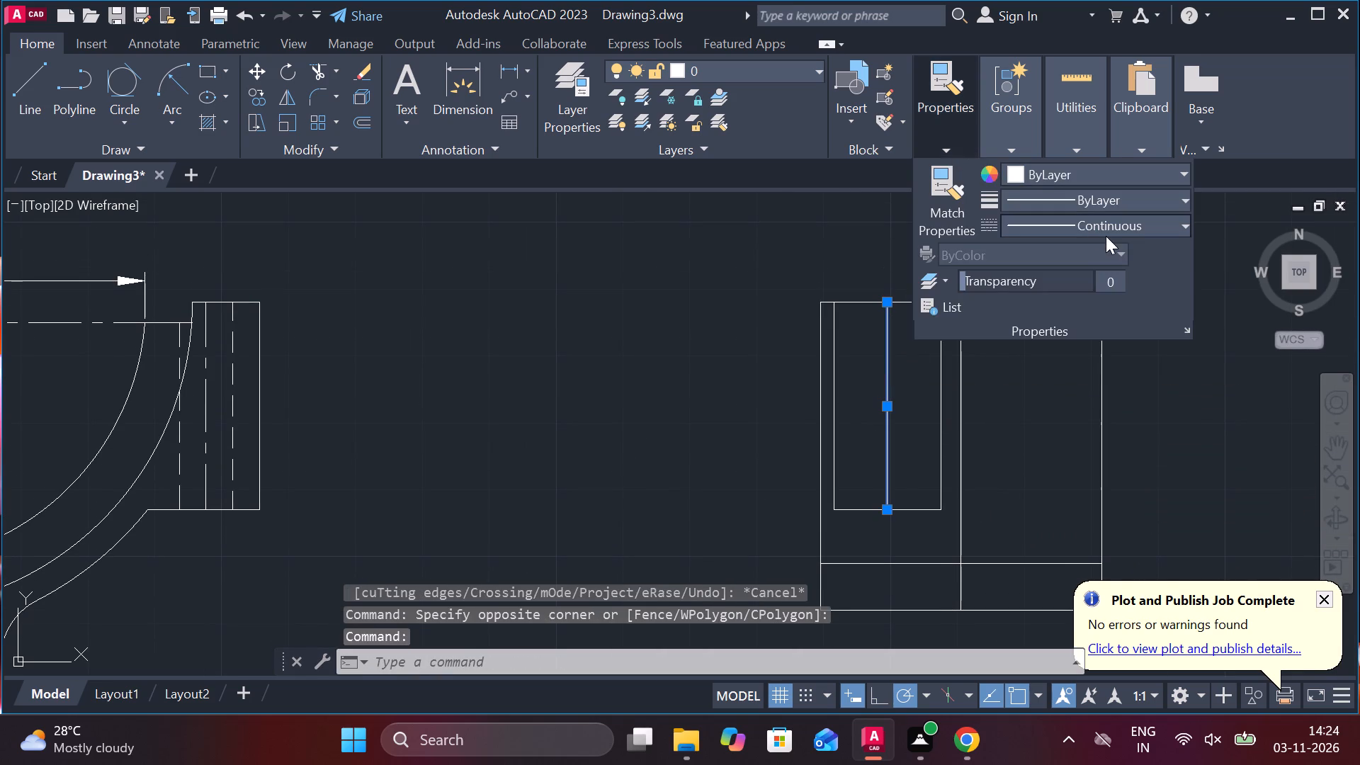
pyautogui.click(1105, 230)
pyautogui.click(1070, 301)
pyautogui.press('Escape')
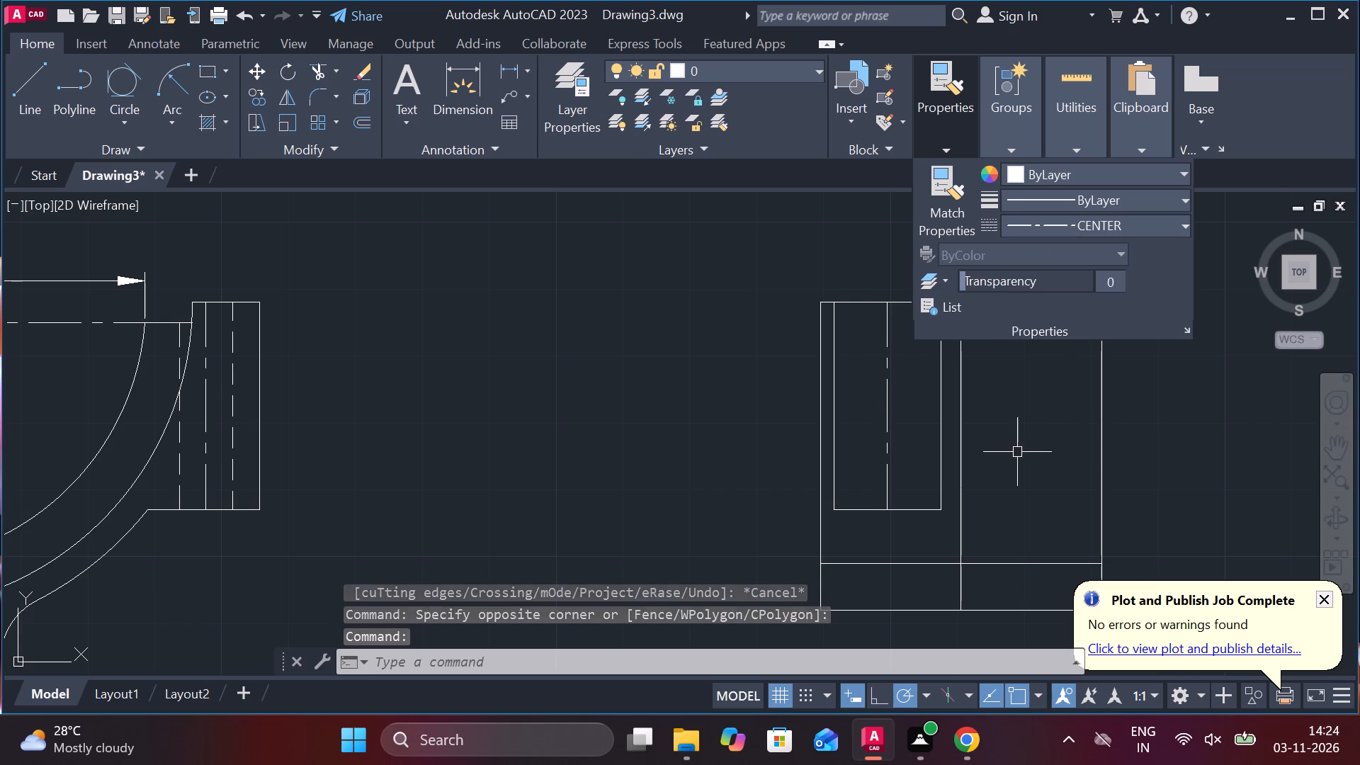
# Draw a short horizontal reference line beside the side view, level with the Ø78 arc's centre line.
pyautogui.moveTo(1000, 455); pyautogui.dragTo(898, 367, button='middle')
pyautogui.moveTo(849, 450); pyautogui.dragTo(882, 365, button='middle')
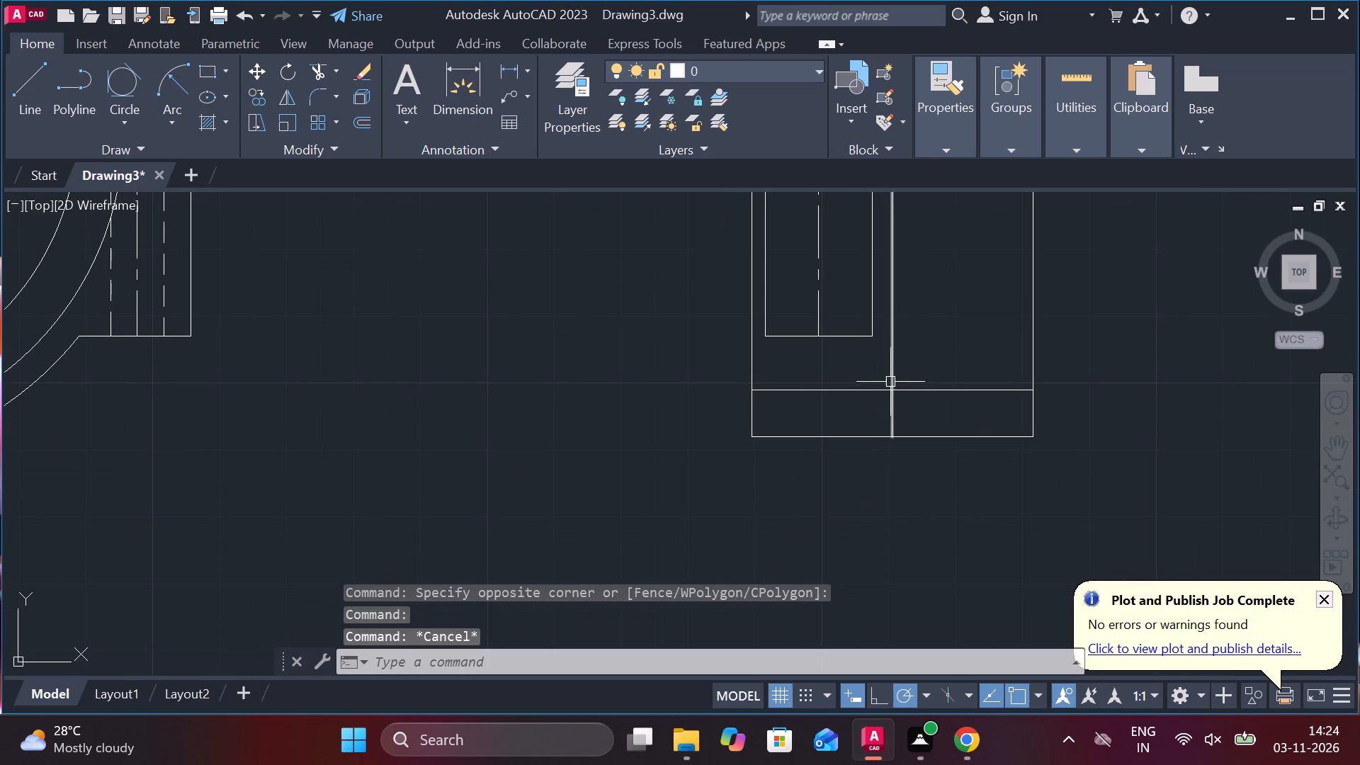
pyautogui.moveTo(878, 442); pyautogui.dragTo(859, 354, button='middle')
pyautogui.scroll(-1, 858, 366)
pyautogui.moveTo(863, 398); pyautogui.dragTo(816, 438, button='middle')
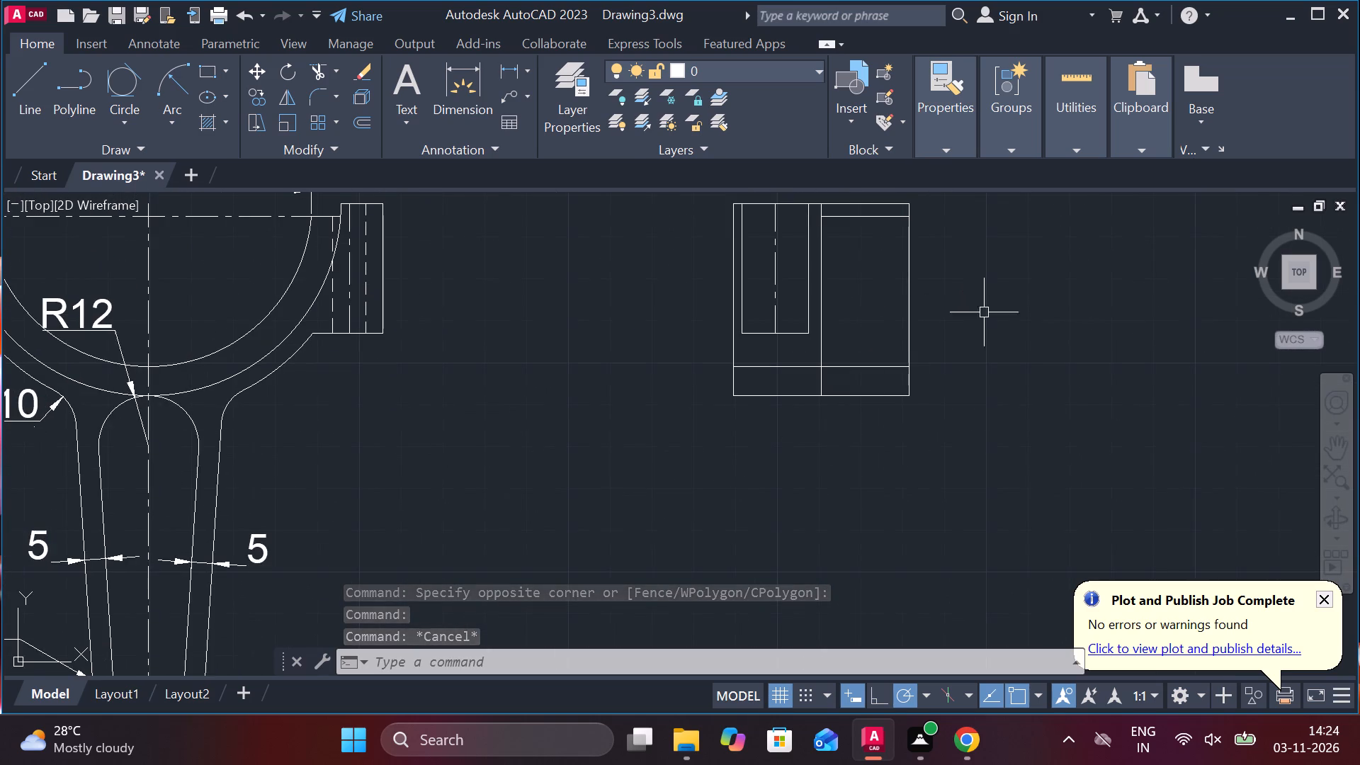
pyautogui.press('l')
pyautogui.press('Return')
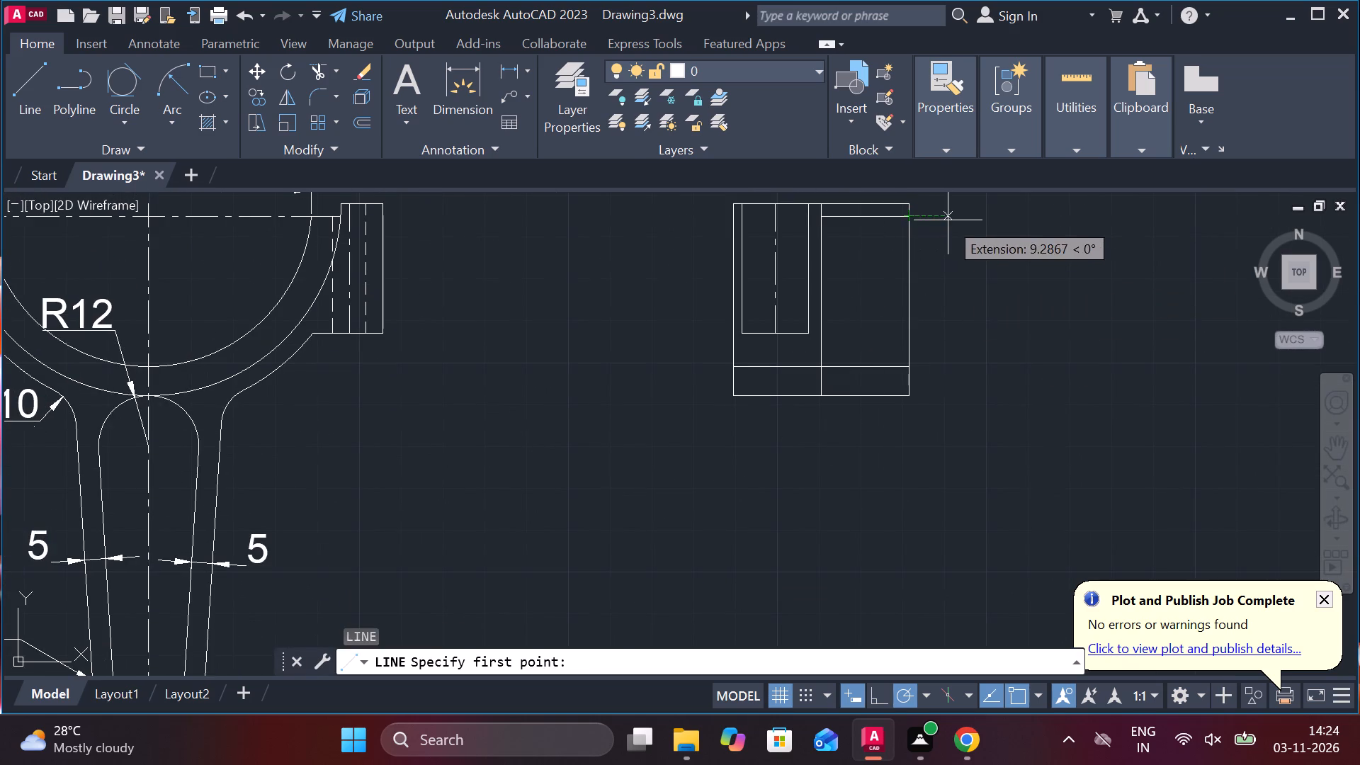
pyautogui.click(948, 220)
pyautogui.click(1026, 219)
pyautogui.press('Escape')
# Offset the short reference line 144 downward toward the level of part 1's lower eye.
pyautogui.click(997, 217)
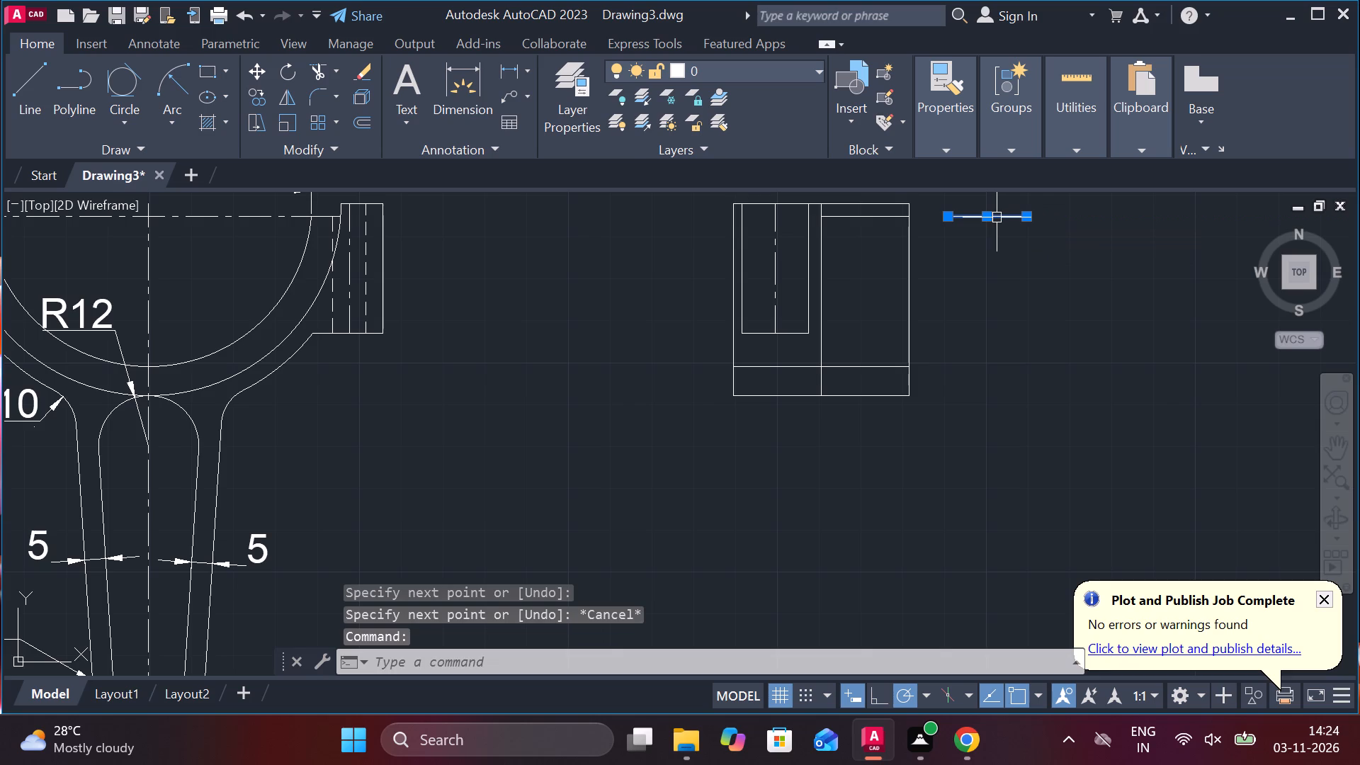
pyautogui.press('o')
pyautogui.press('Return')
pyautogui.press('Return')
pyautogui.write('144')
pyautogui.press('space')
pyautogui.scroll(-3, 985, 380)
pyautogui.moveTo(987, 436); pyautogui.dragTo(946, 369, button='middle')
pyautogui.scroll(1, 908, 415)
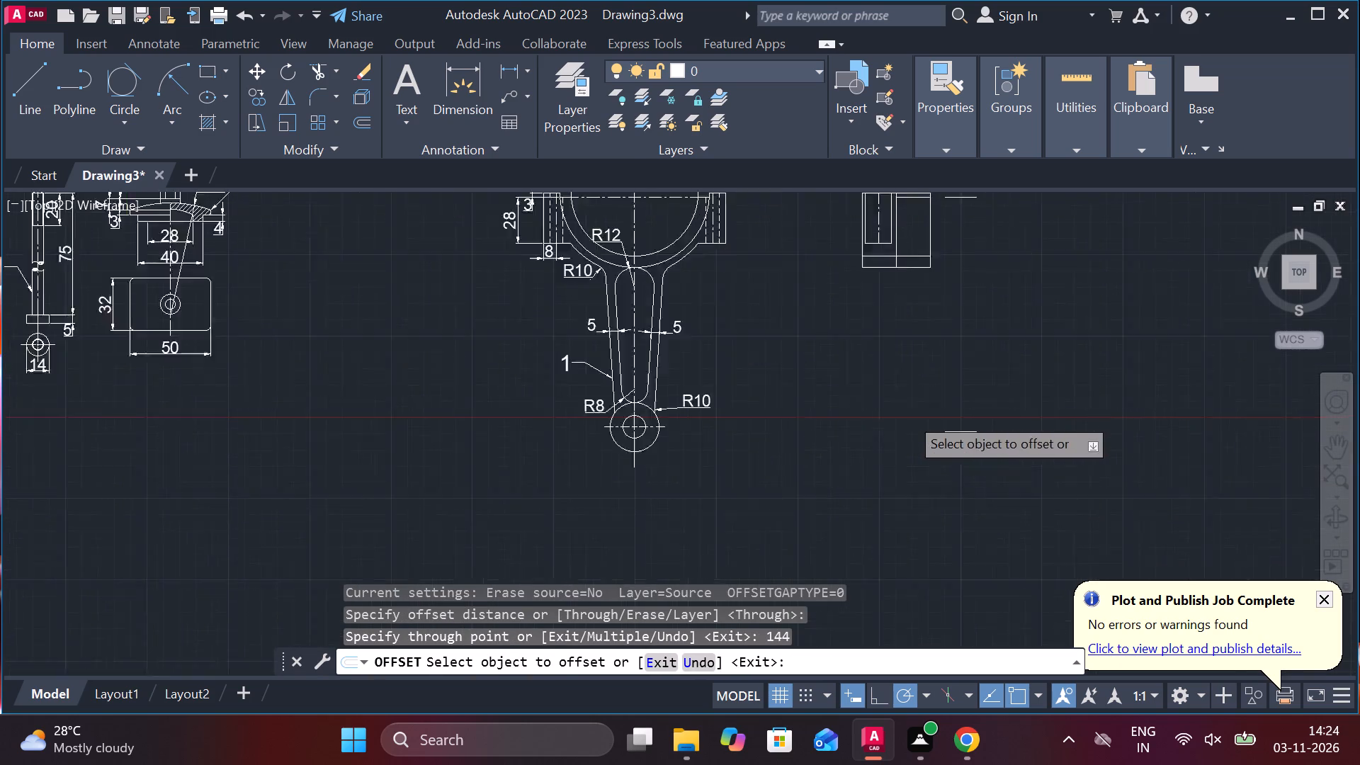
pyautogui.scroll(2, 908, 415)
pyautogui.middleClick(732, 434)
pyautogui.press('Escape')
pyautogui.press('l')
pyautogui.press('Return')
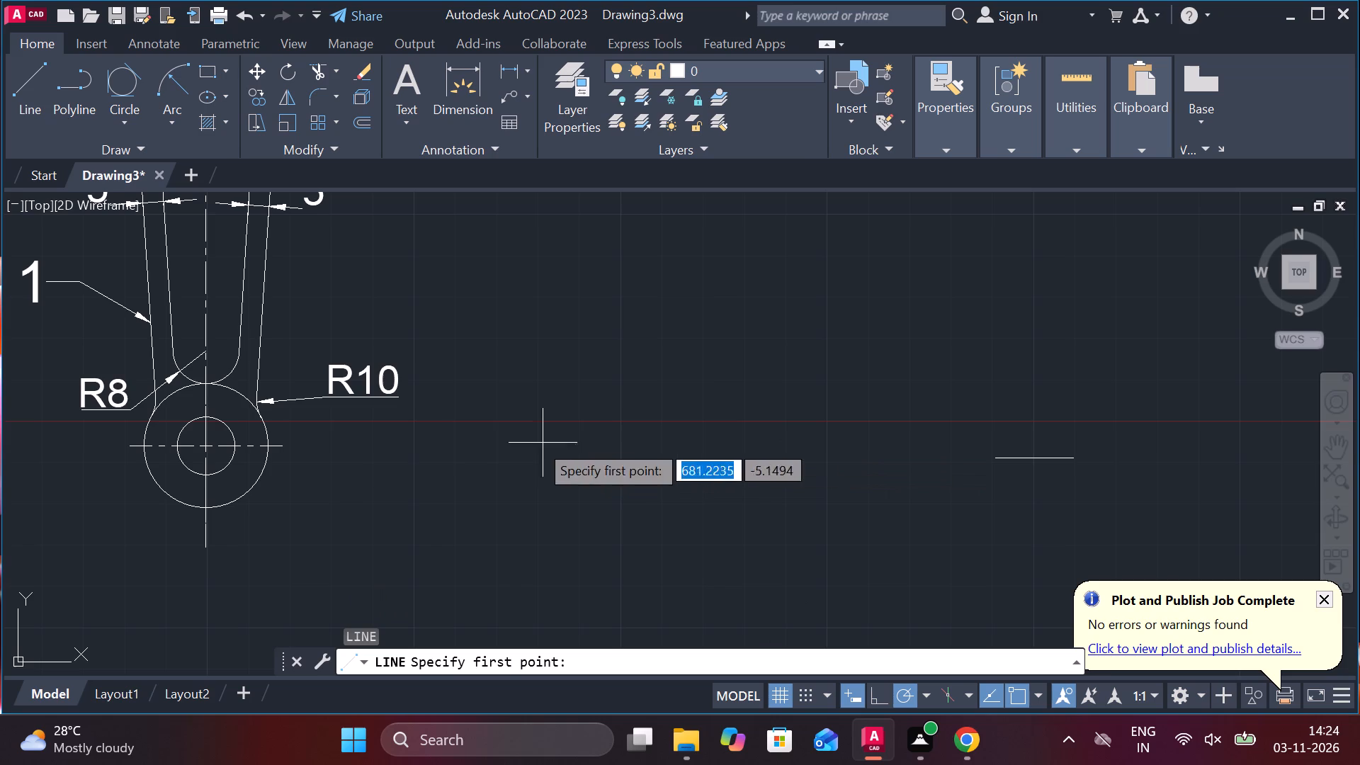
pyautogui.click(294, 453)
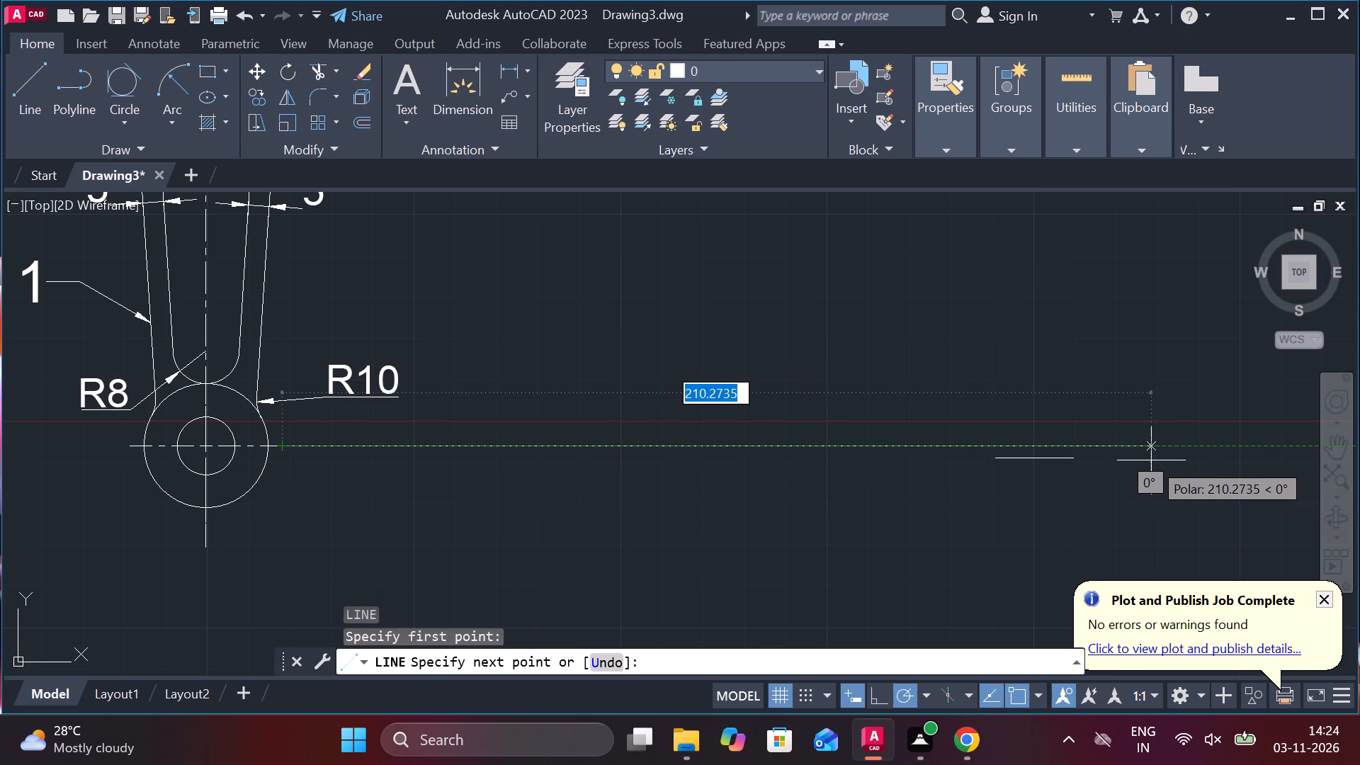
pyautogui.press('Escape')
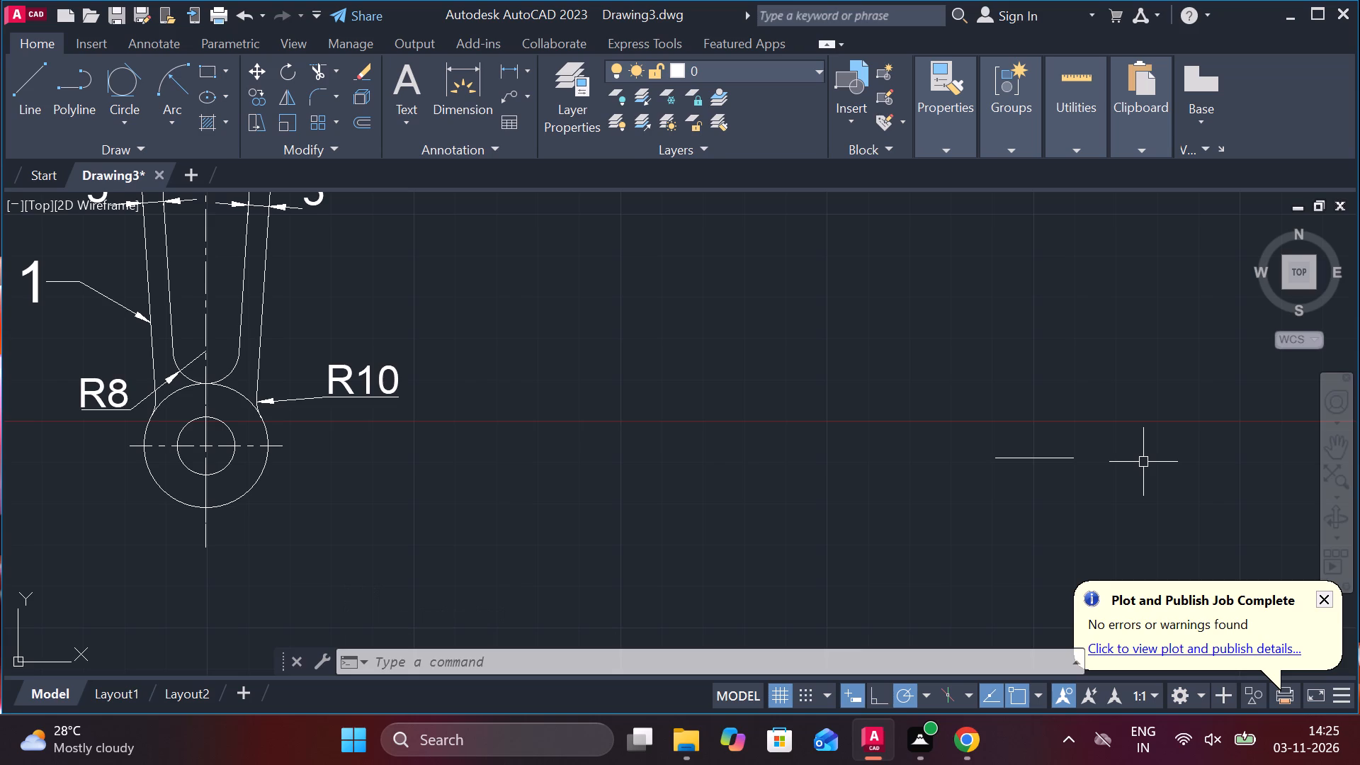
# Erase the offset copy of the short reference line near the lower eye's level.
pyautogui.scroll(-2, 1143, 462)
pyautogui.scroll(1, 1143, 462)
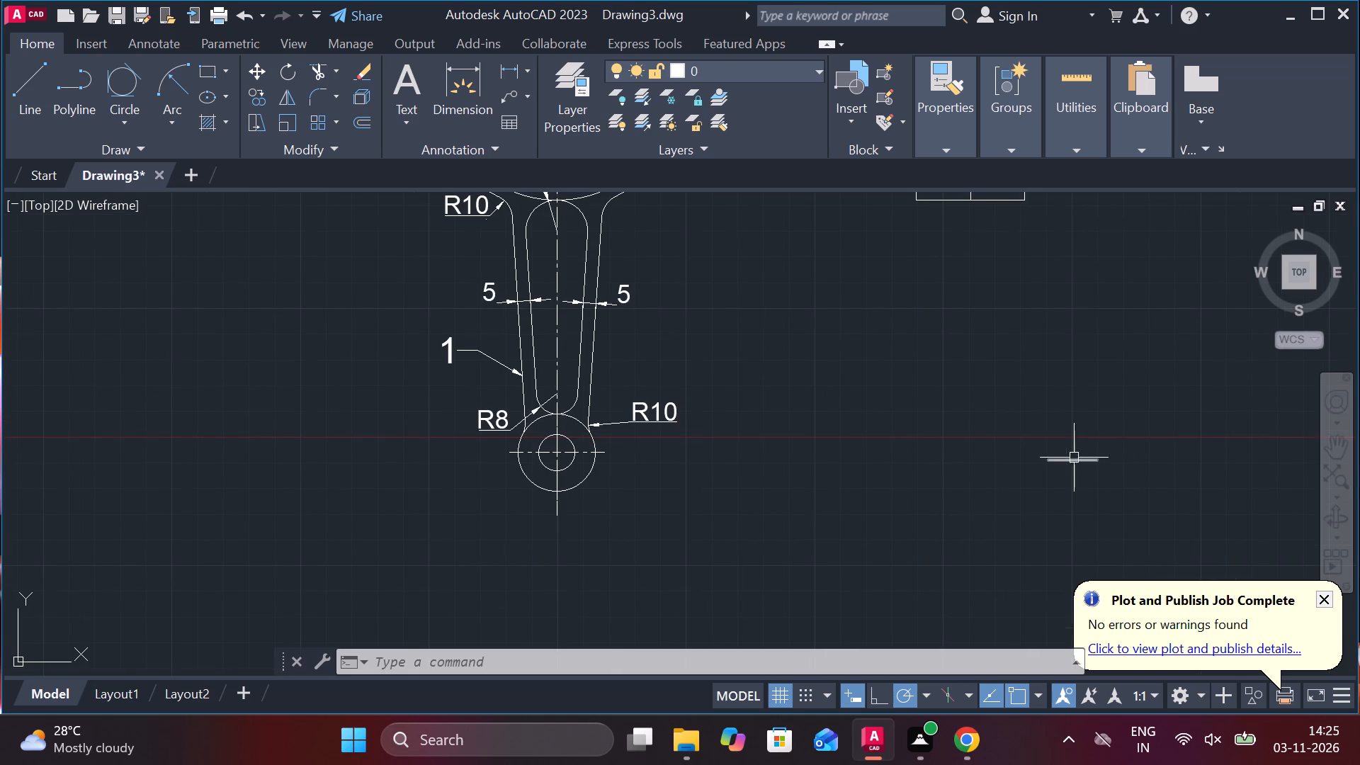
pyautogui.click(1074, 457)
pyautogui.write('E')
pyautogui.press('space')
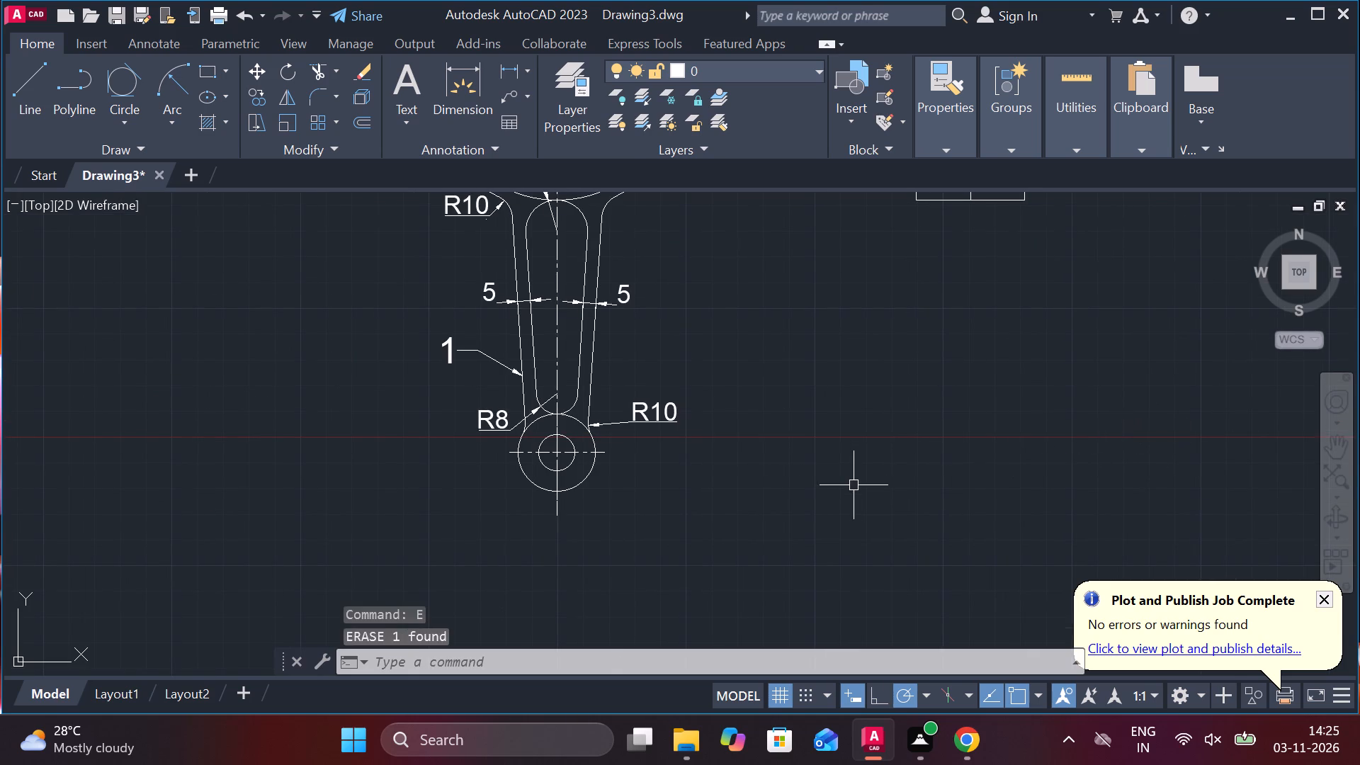
# Draw a horizontal line below the side view, projected level with the centre of part 1's lower eye.
pyautogui.press('l')
pyautogui.press('Return')
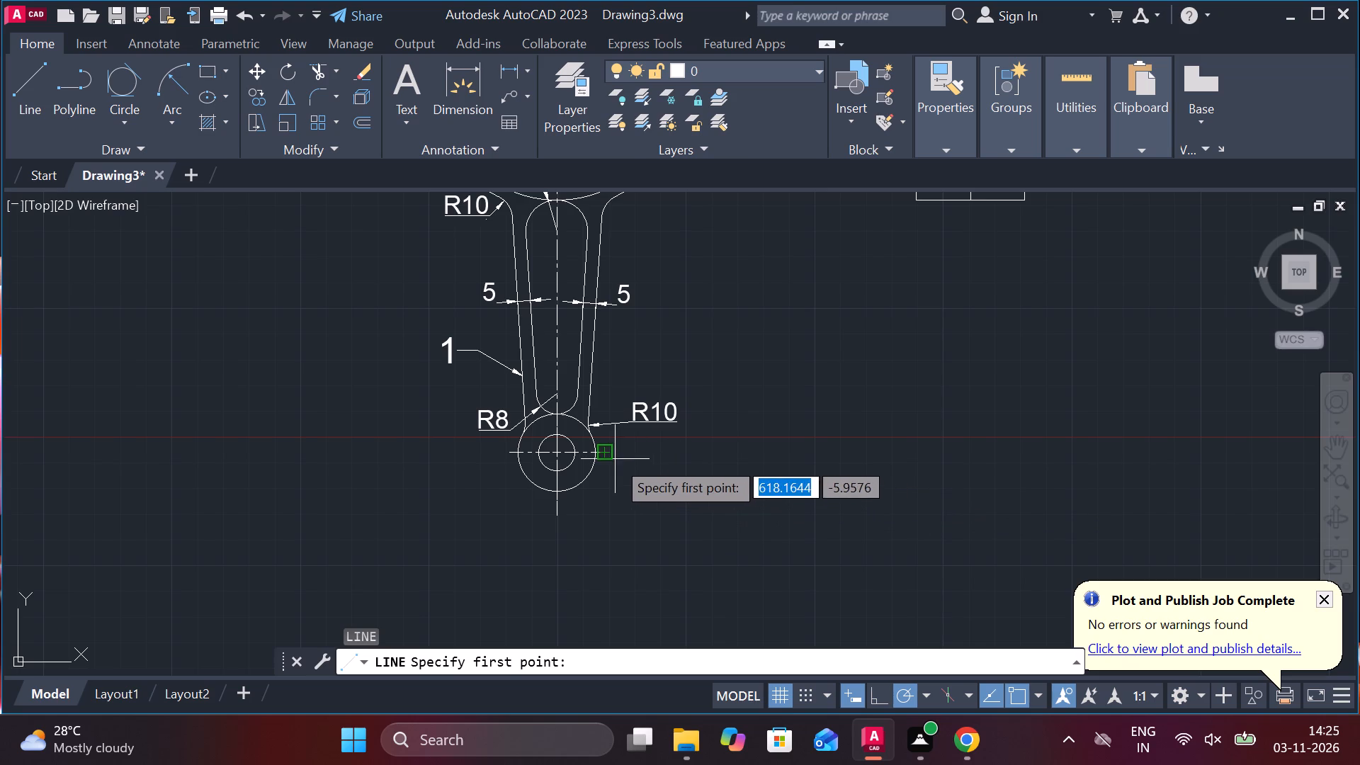
pyautogui.click(912, 437)
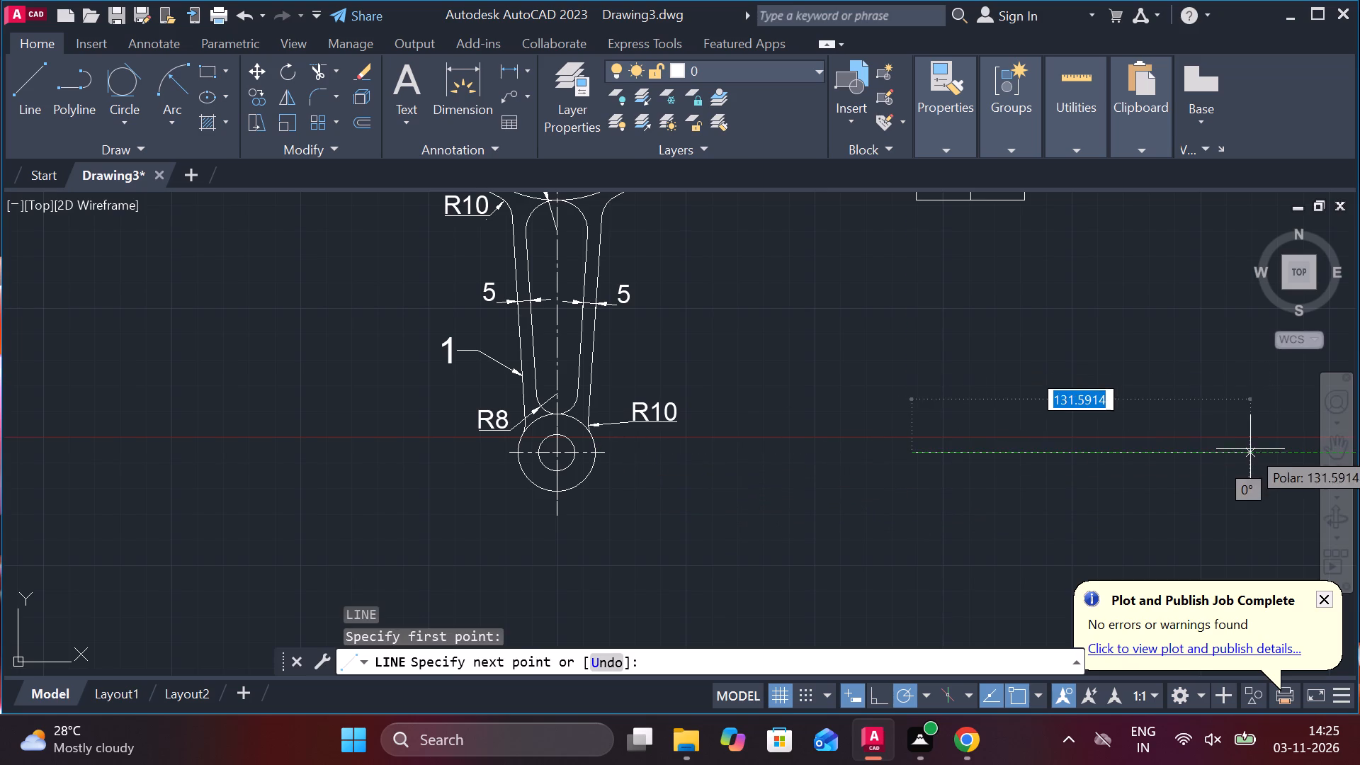
pyautogui.moveTo(1232, 457); pyautogui.dragTo(1140, 453, button='middle')
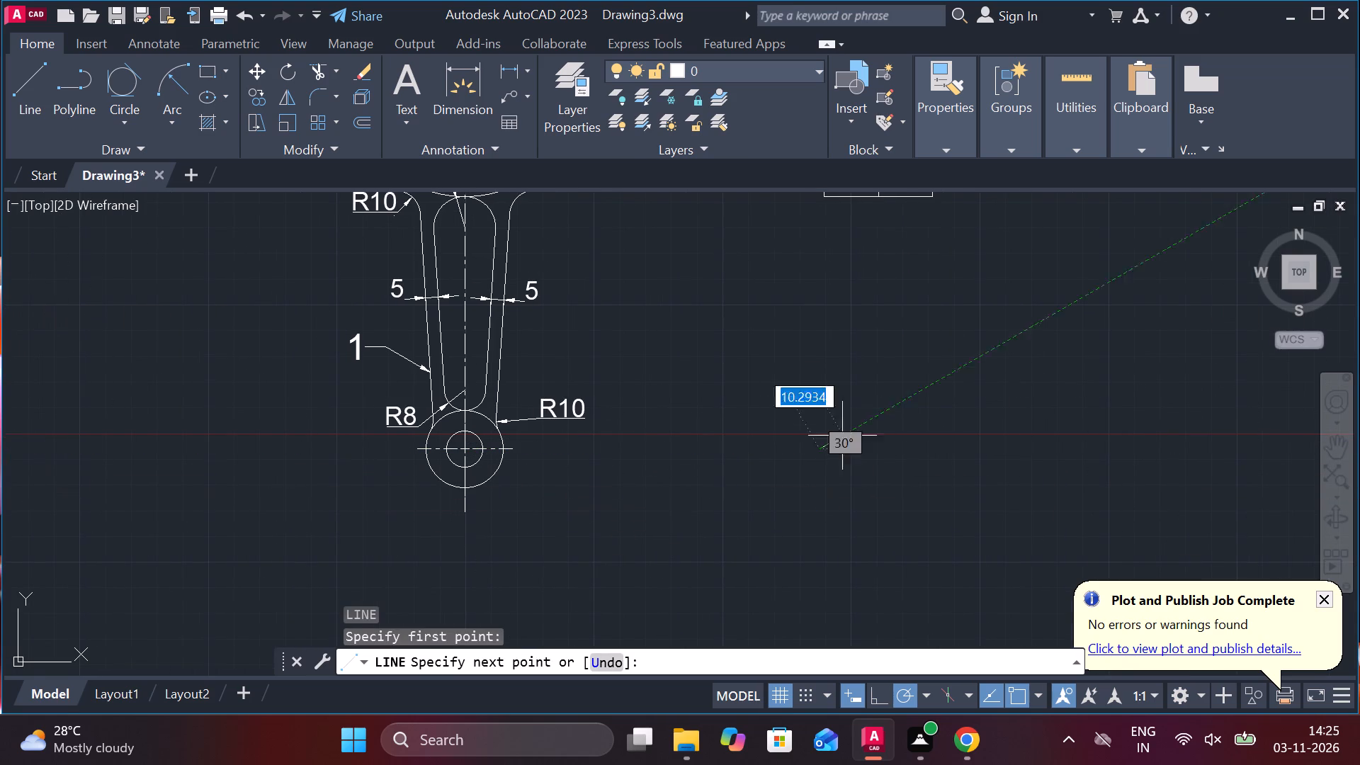
pyautogui.click(1060, 447)
pyautogui.press('Escape')
# Draw a 98-long vertical line from the midpoint of the side view's bottom edge to the projected horizontal line.
pyautogui.moveTo(954, 379); pyautogui.dragTo(950, 438, button='middle')
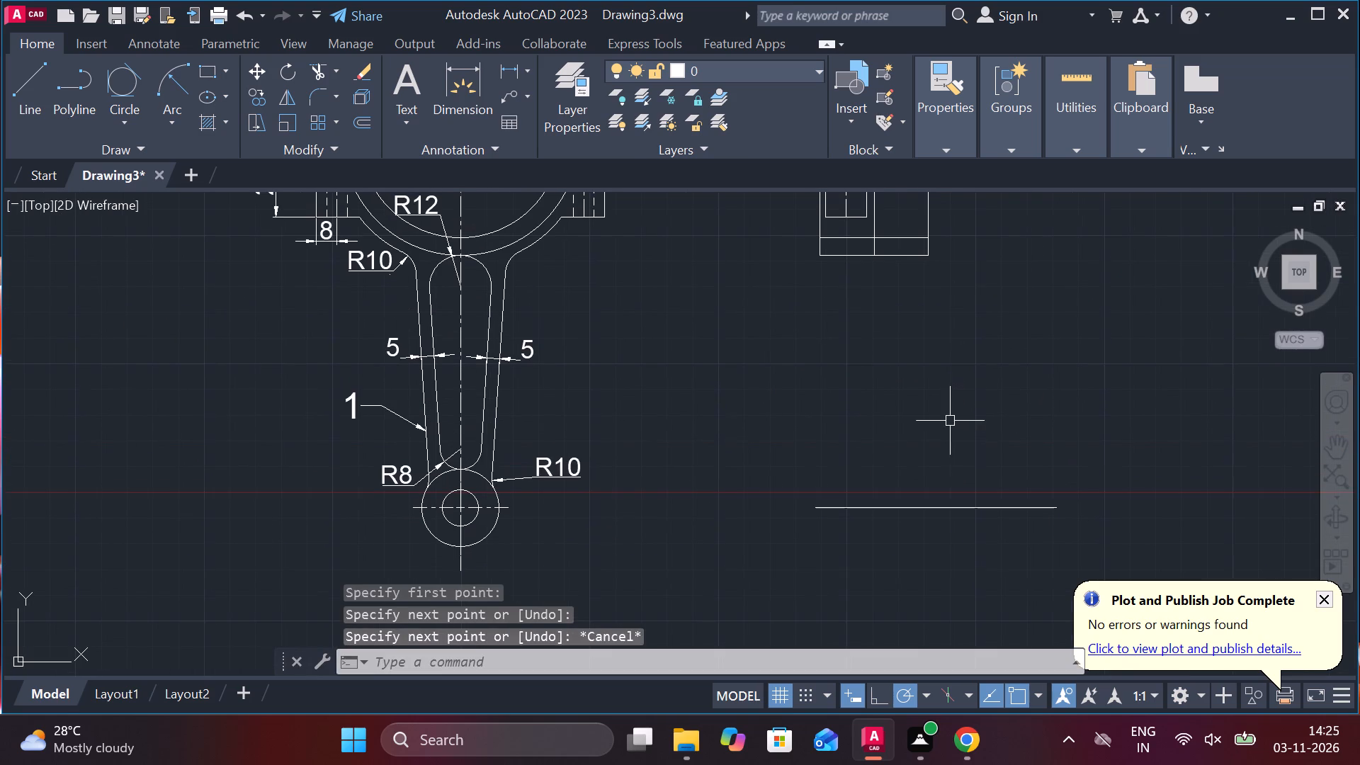
pyautogui.press('l')
pyautogui.press('Return')
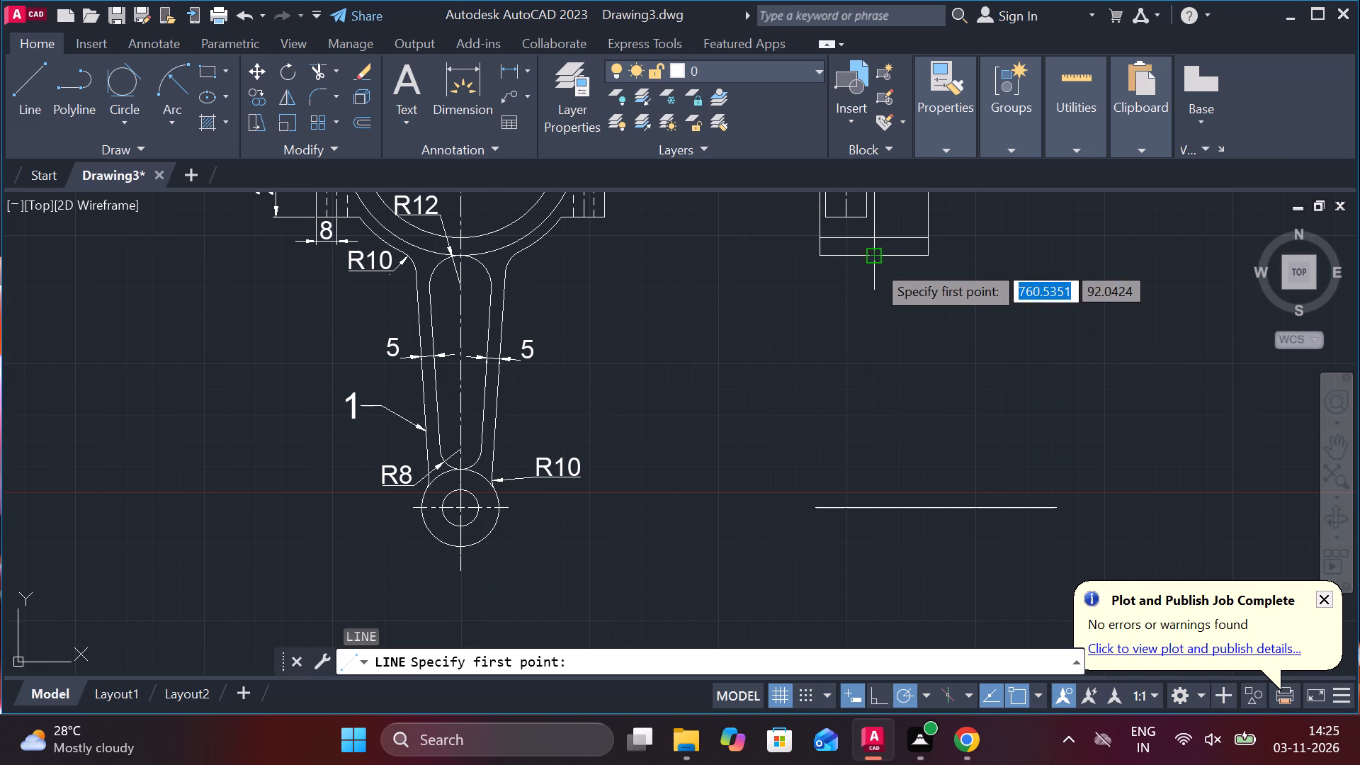
pyautogui.click(875, 258)
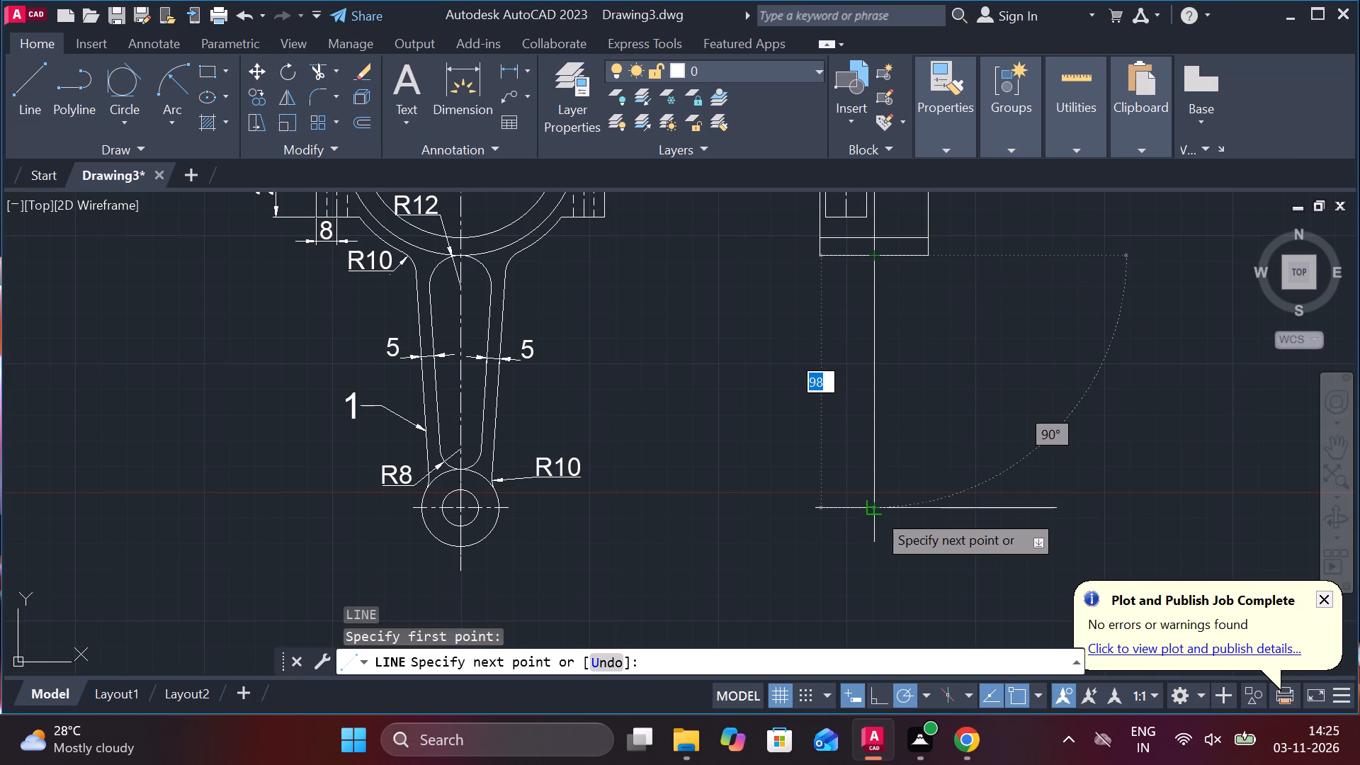
pyautogui.click(875, 508)
pyautogui.press('Escape')
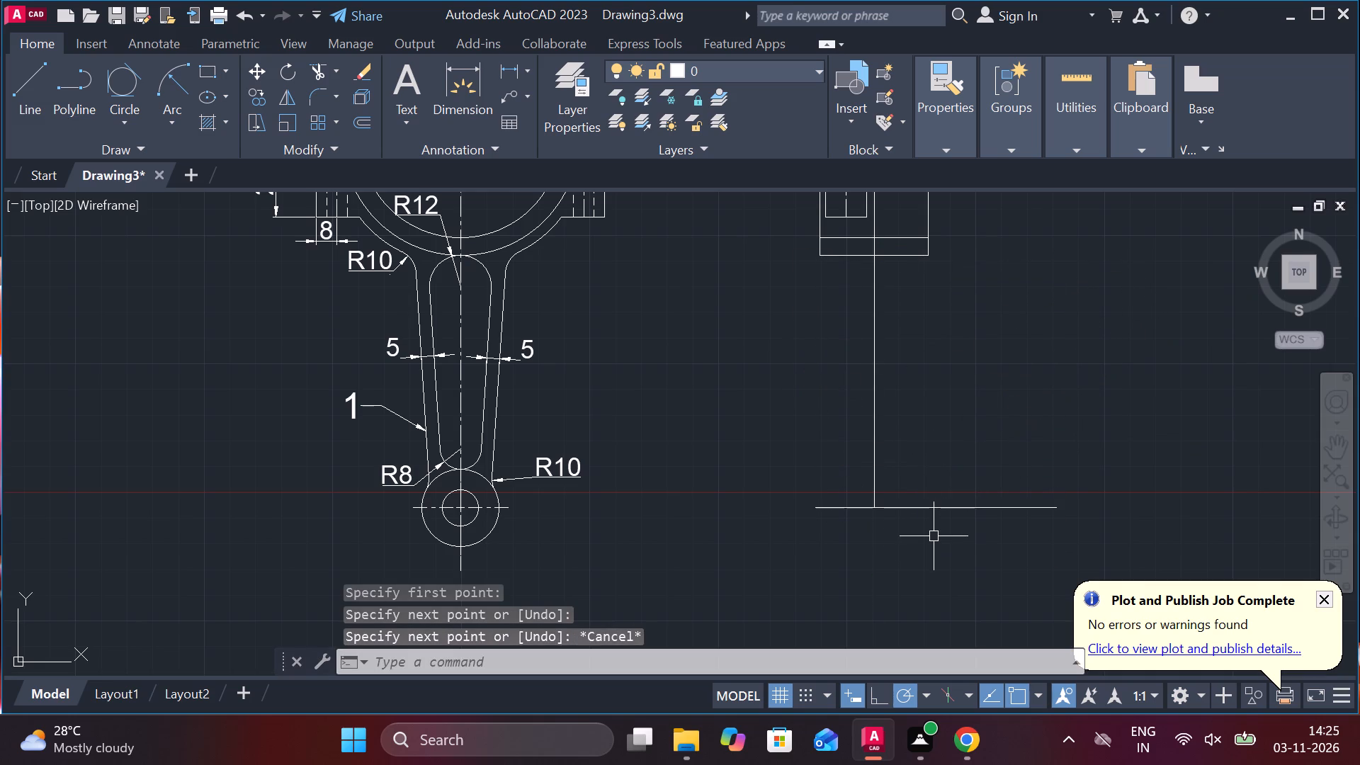
# Draw a rectangle 25 wide and 30 high in the empty space beside the projected lower-eye line.
pyautogui.moveTo(934, 536); pyautogui.dragTo(771, 504, button='middle')
pyautogui.moveTo(796, 499); pyautogui.dragTo(764, 516, button='middle')
pyautogui.moveTo(976, 478); pyautogui.dragTo(849, 459, button='middle')
pyautogui.press('Escape')
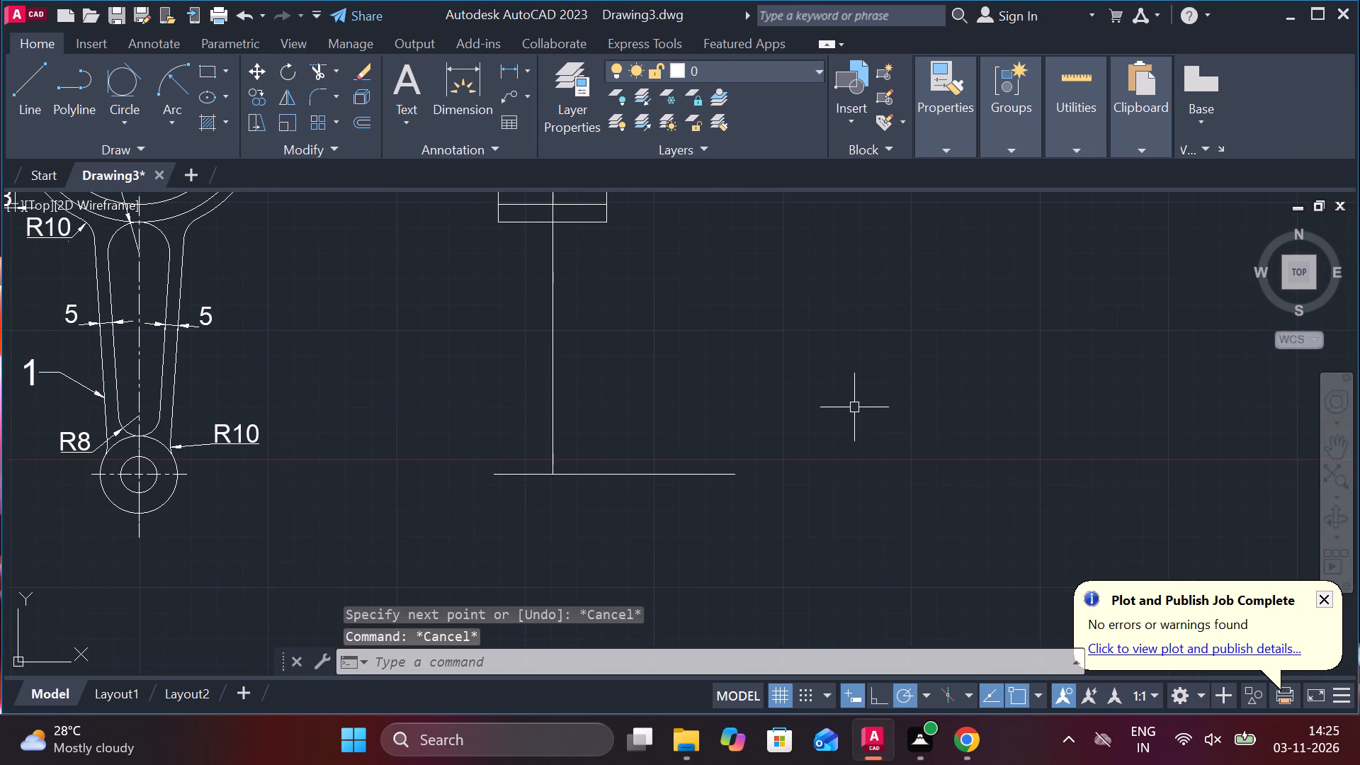
pyautogui.press('l')
pyautogui.press('Return')
pyautogui.click(856, 404)
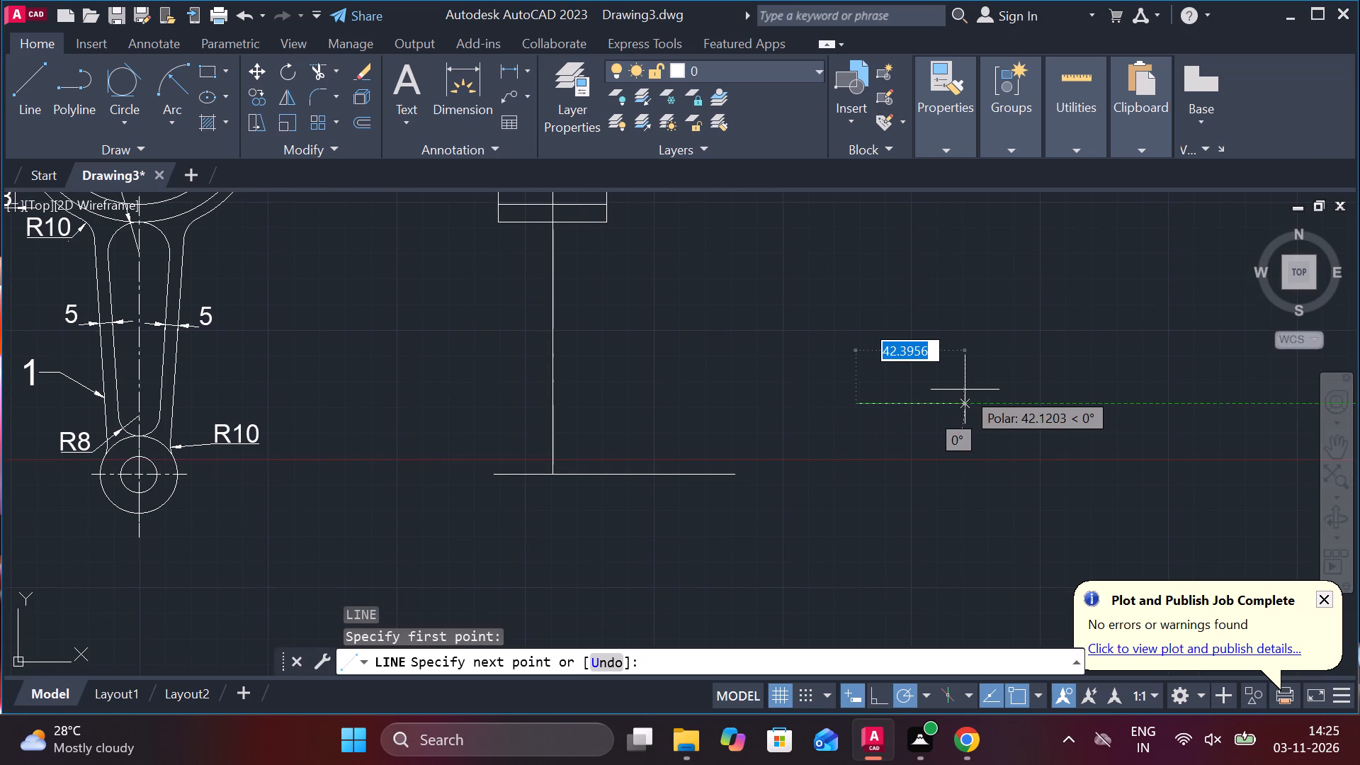
pyautogui.write('25')
pyautogui.press('space')
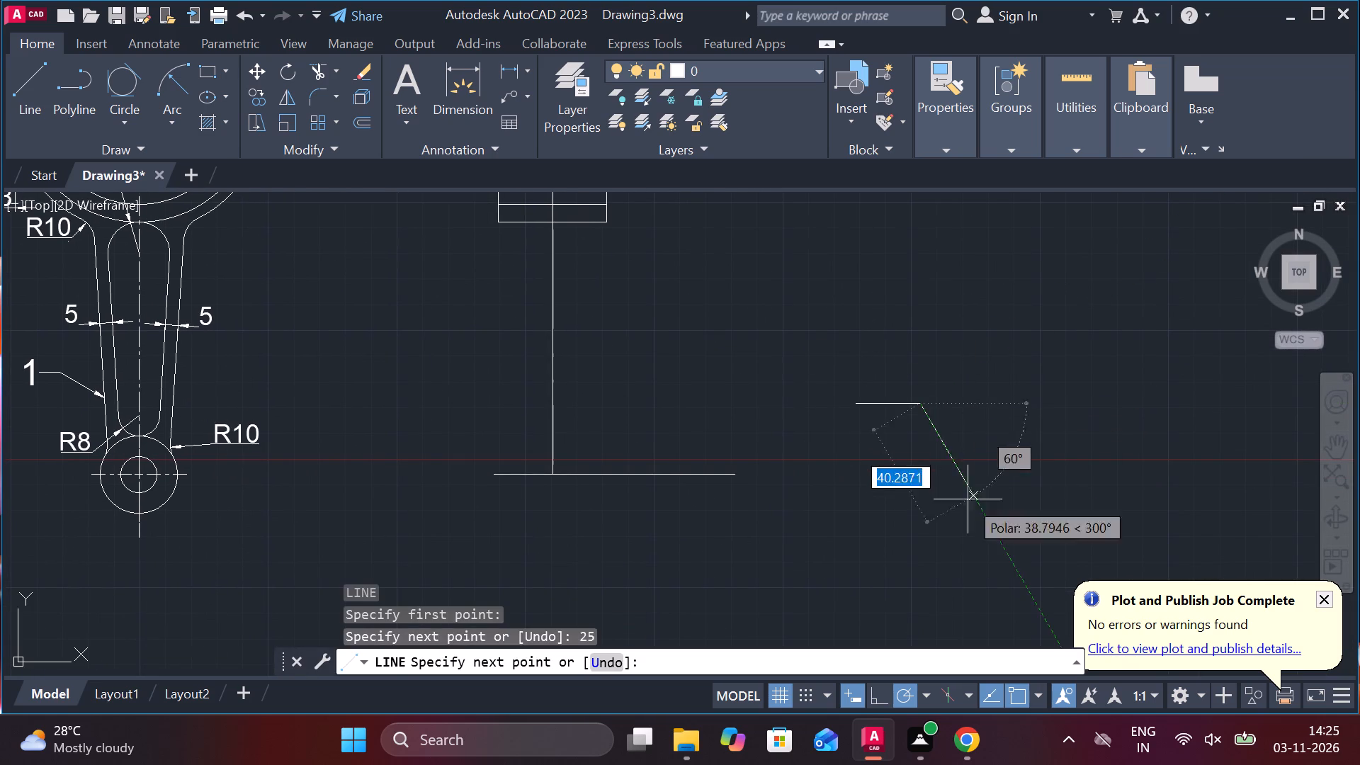
pyautogui.write('30')
pyautogui.press('Return')
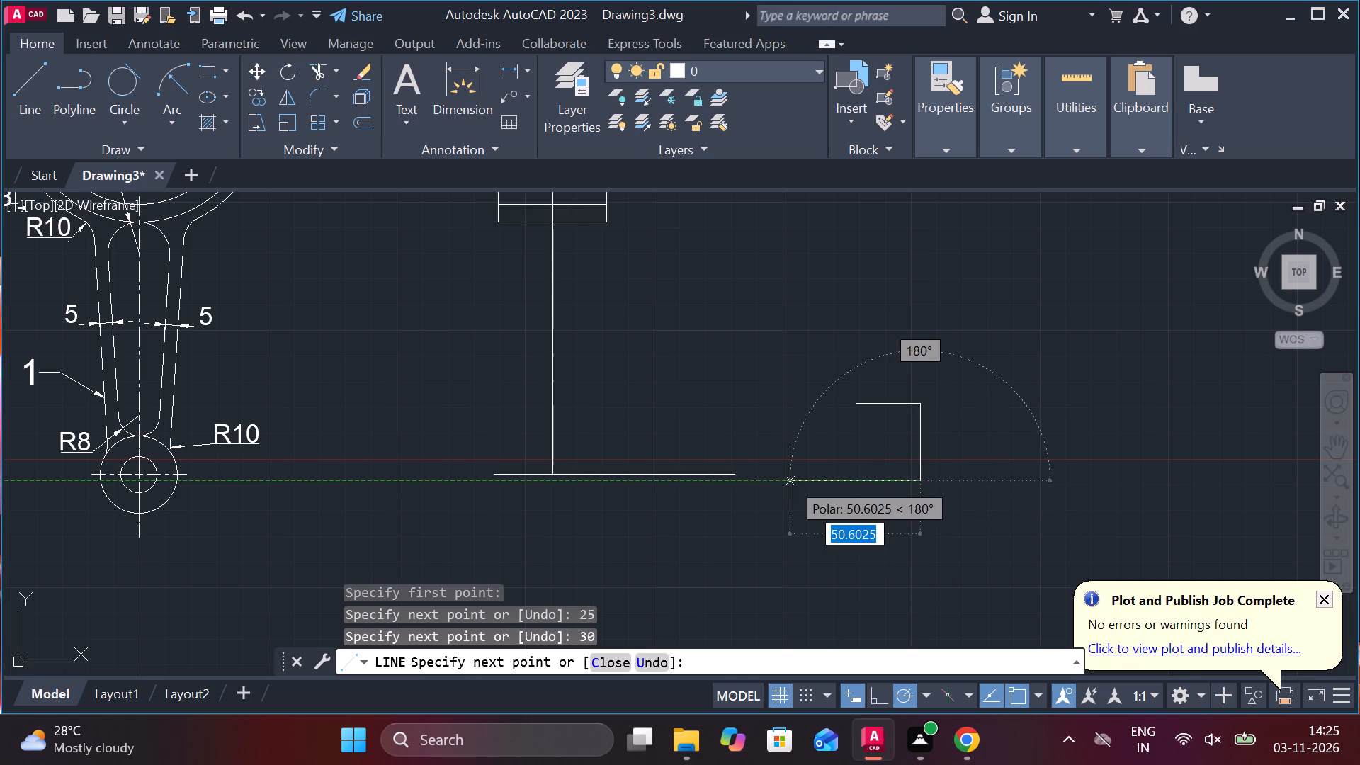
pyautogui.write('25')
pyautogui.press('space')
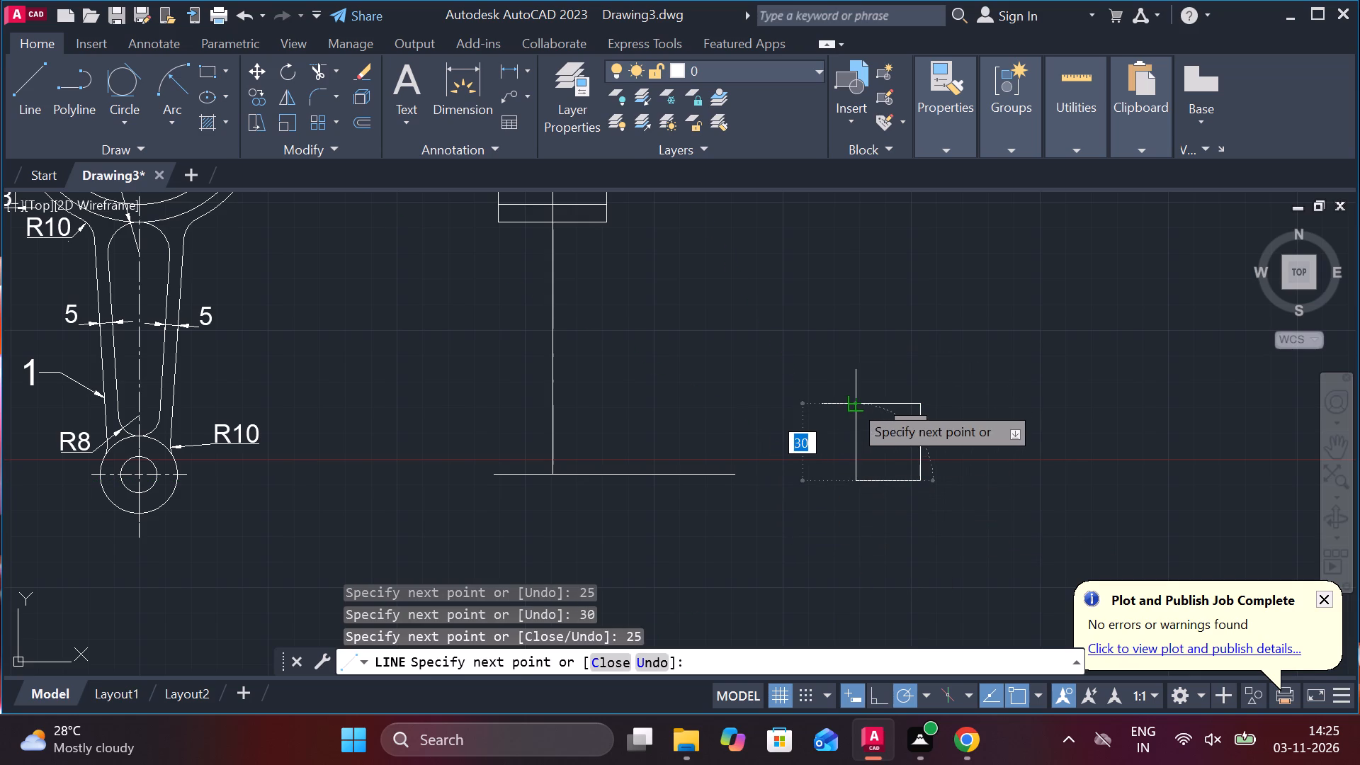
pyautogui.click(852, 403)
pyautogui.scroll(2, 926, 389)
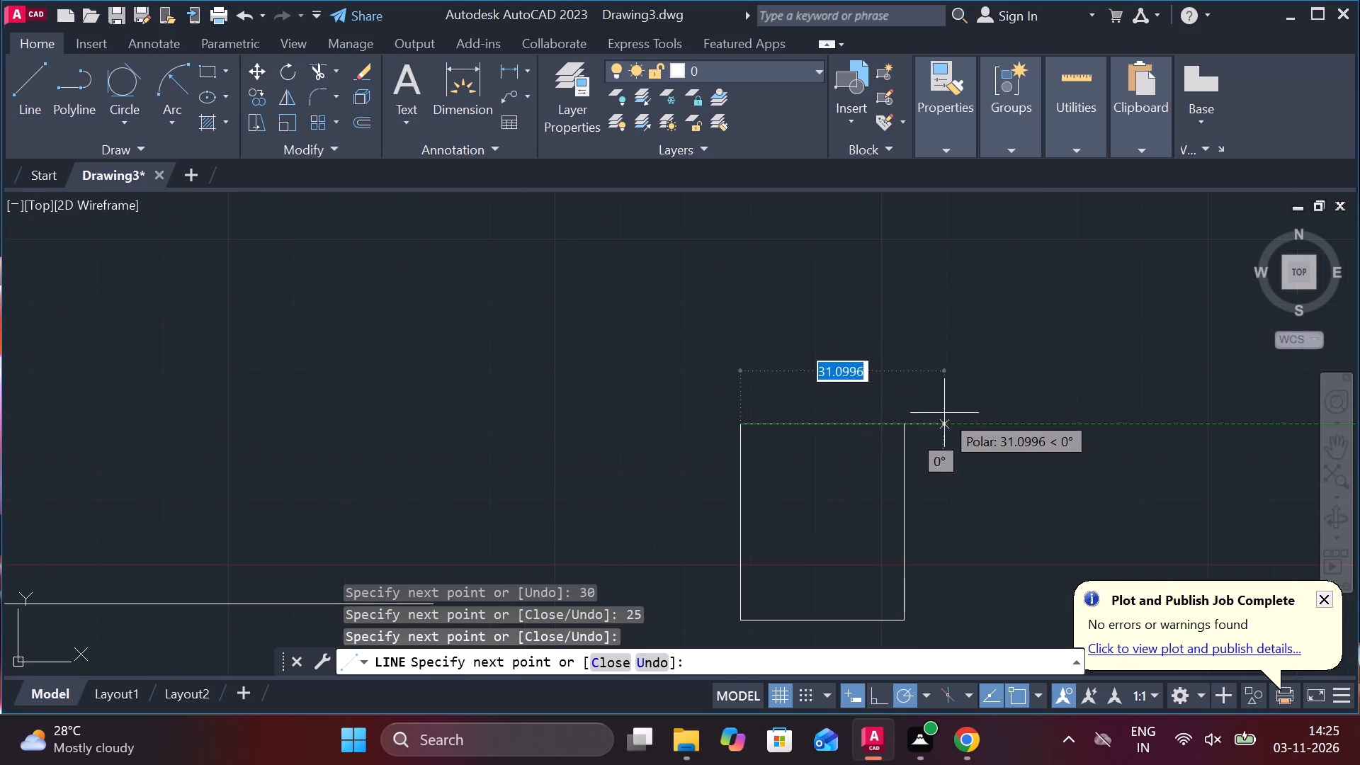
pyautogui.scroll(-1, 952, 433)
pyautogui.moveTo(953, 435); pyautogui.dragTo(918, 355, button='middle')
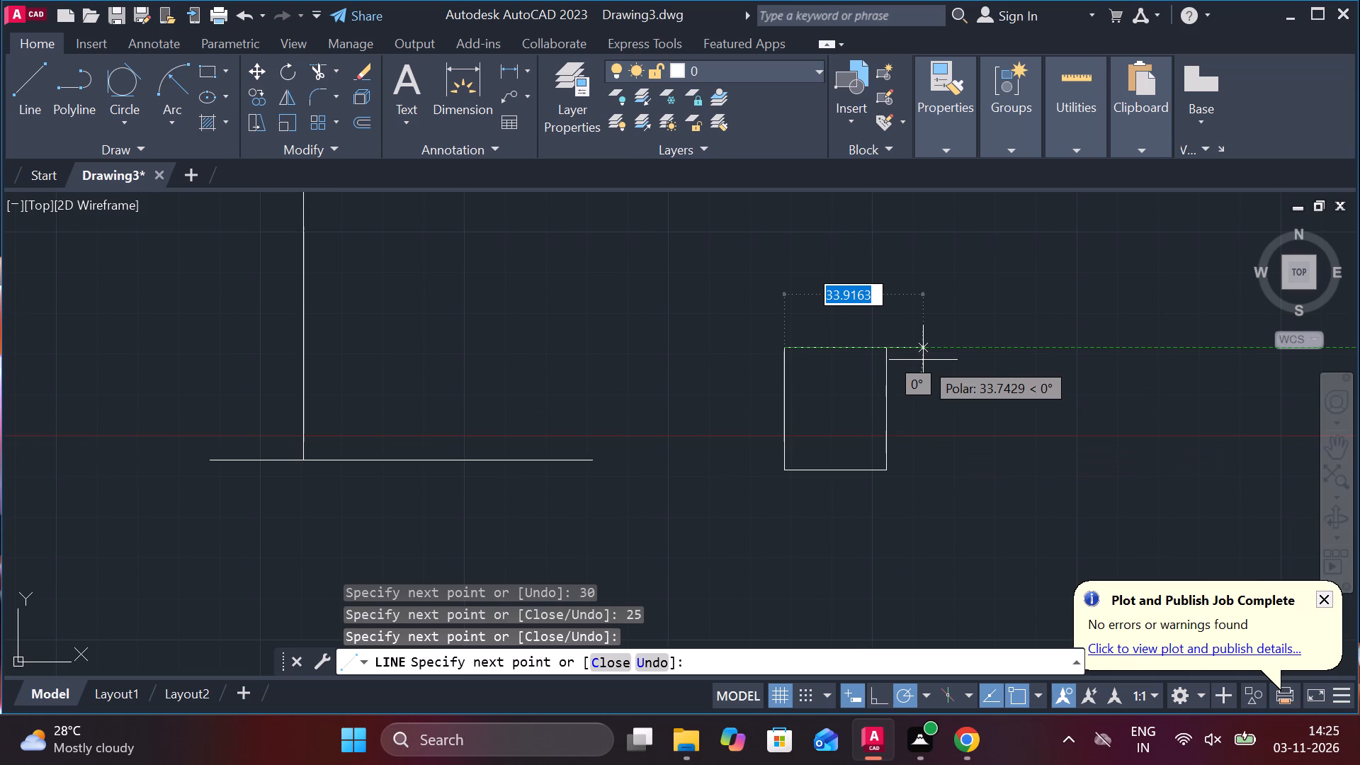
pyautogui.press('Escape')
# Draw a horizontal line across the rectangle, 7 above its mid-height.
pyautogui.press('l')
pyautogui.press('Return')
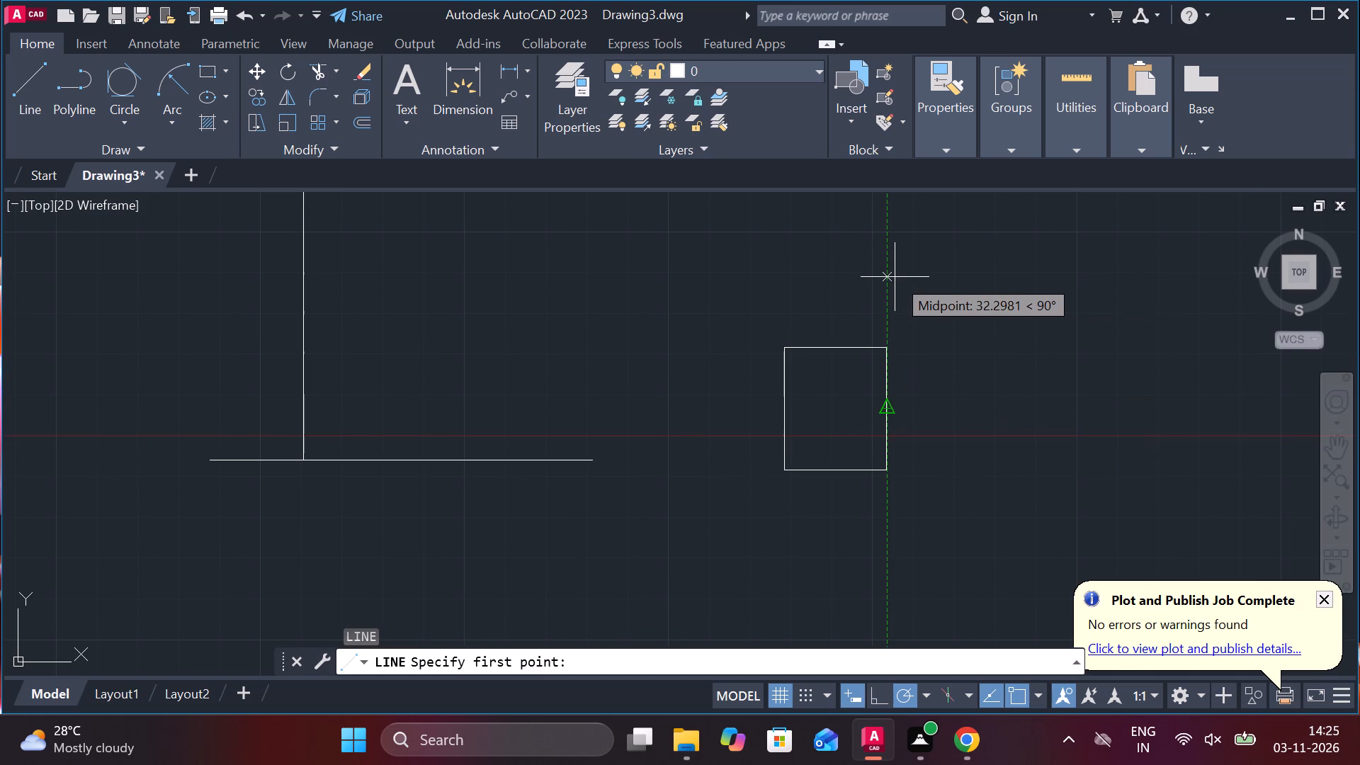
pyautogui.write('7')
pyautogui.press('space')
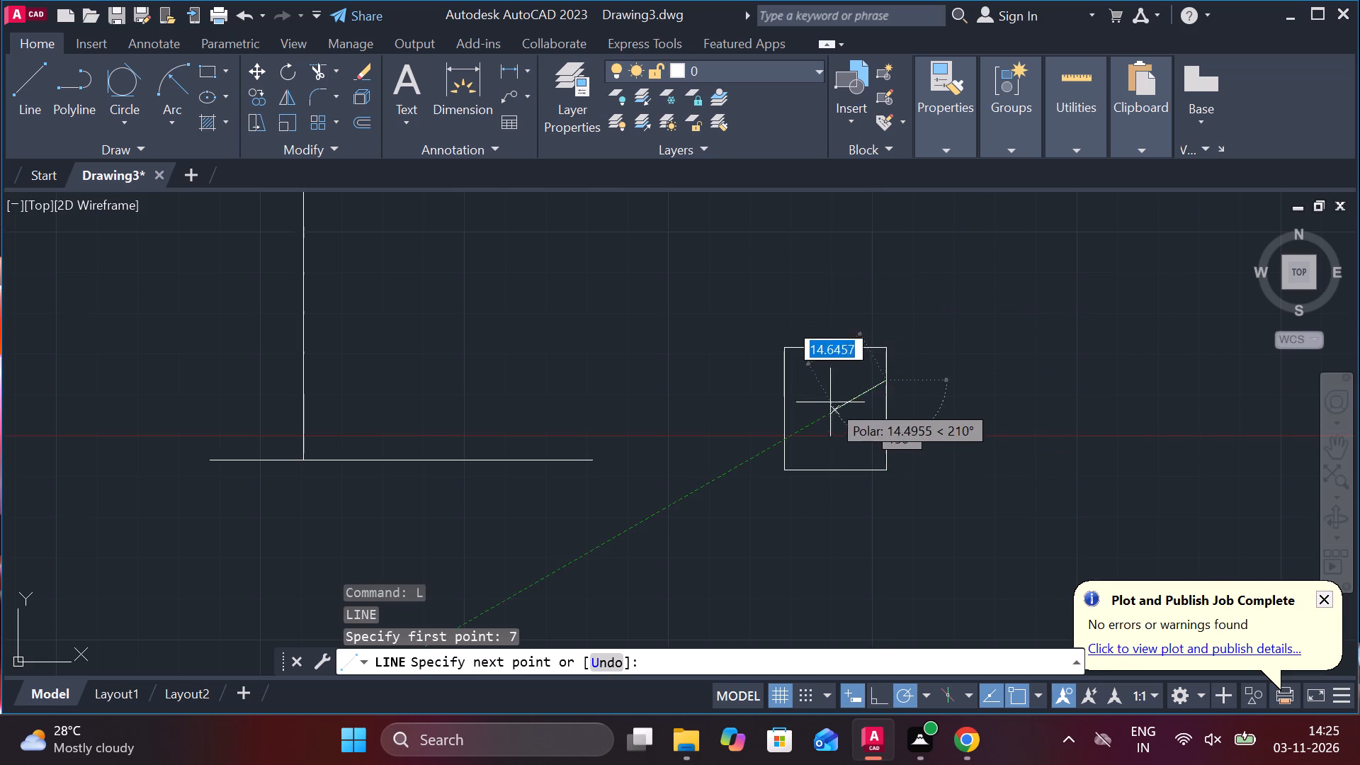
pyautogui.scroll(2, 830, 392)
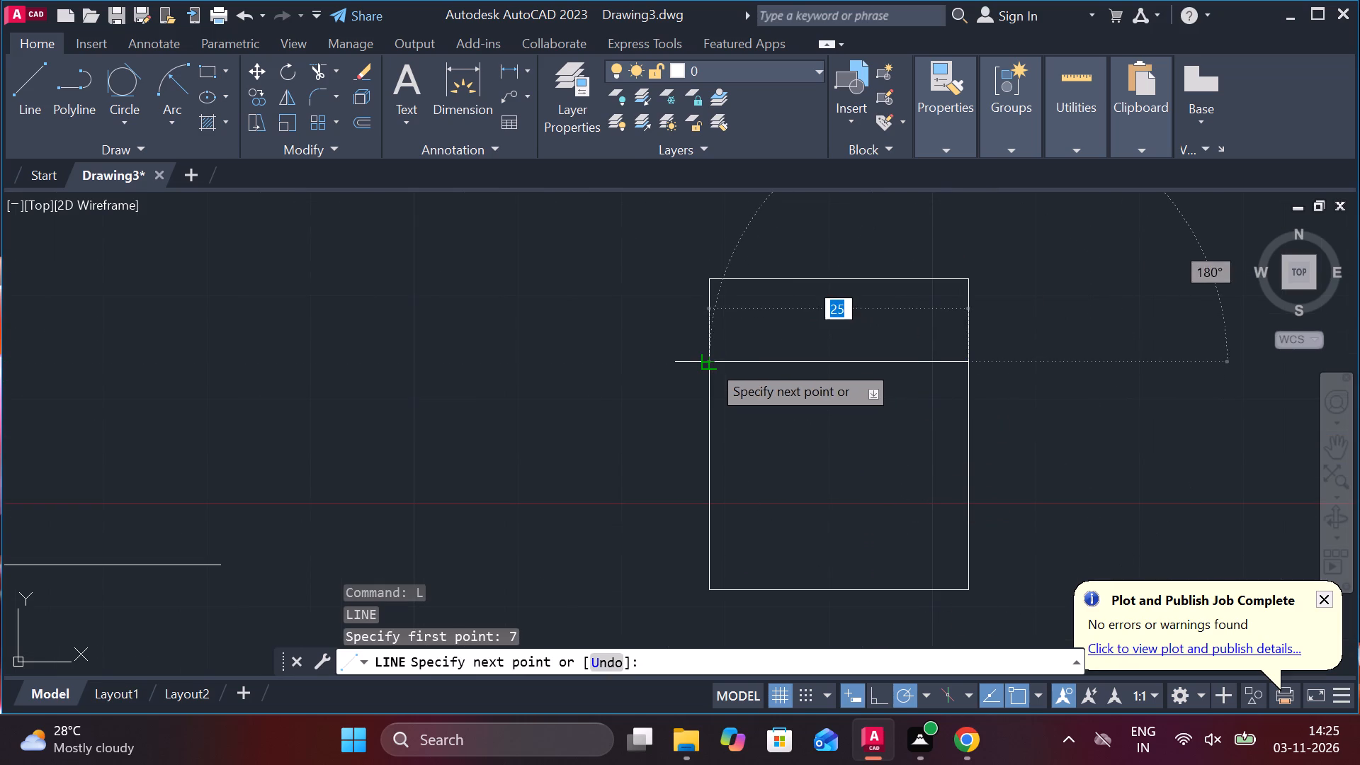
pyautogui.click(709, 361)
pyautogui.press('Escape')
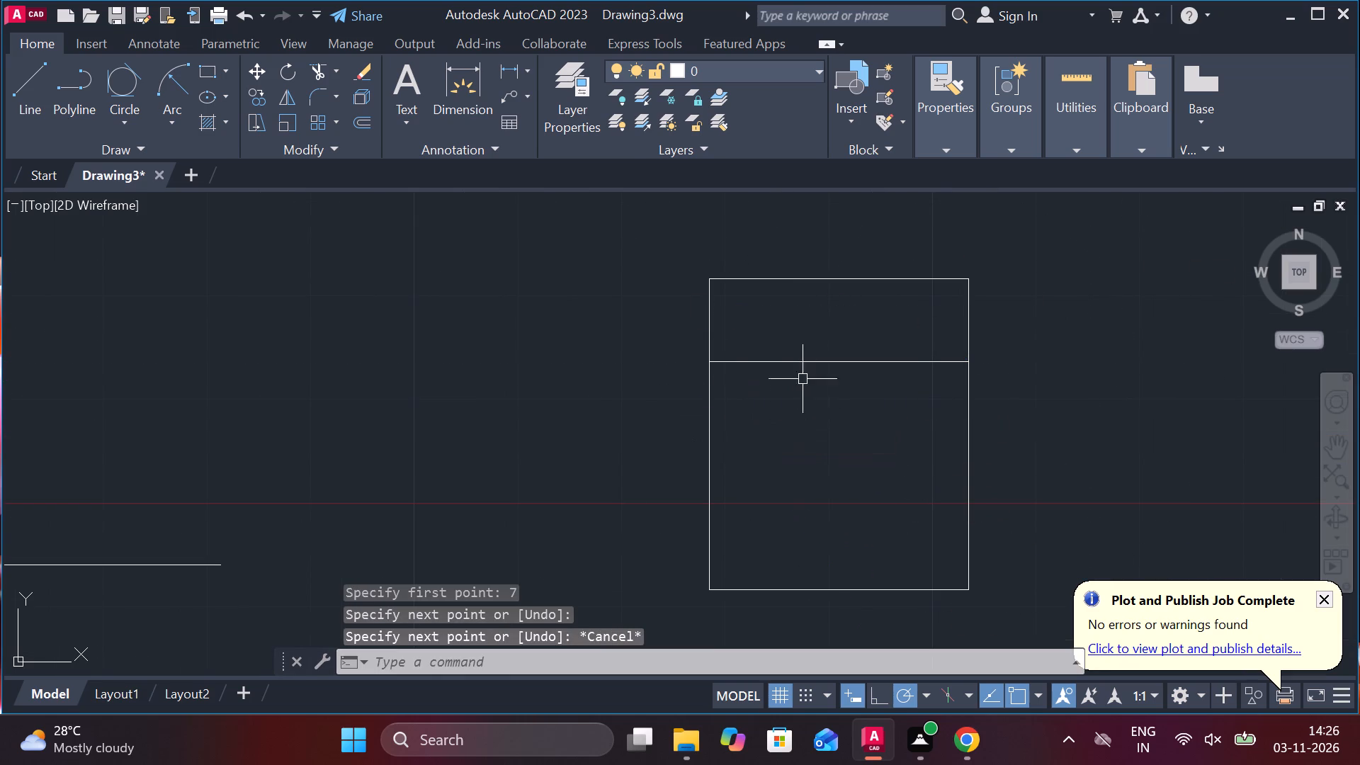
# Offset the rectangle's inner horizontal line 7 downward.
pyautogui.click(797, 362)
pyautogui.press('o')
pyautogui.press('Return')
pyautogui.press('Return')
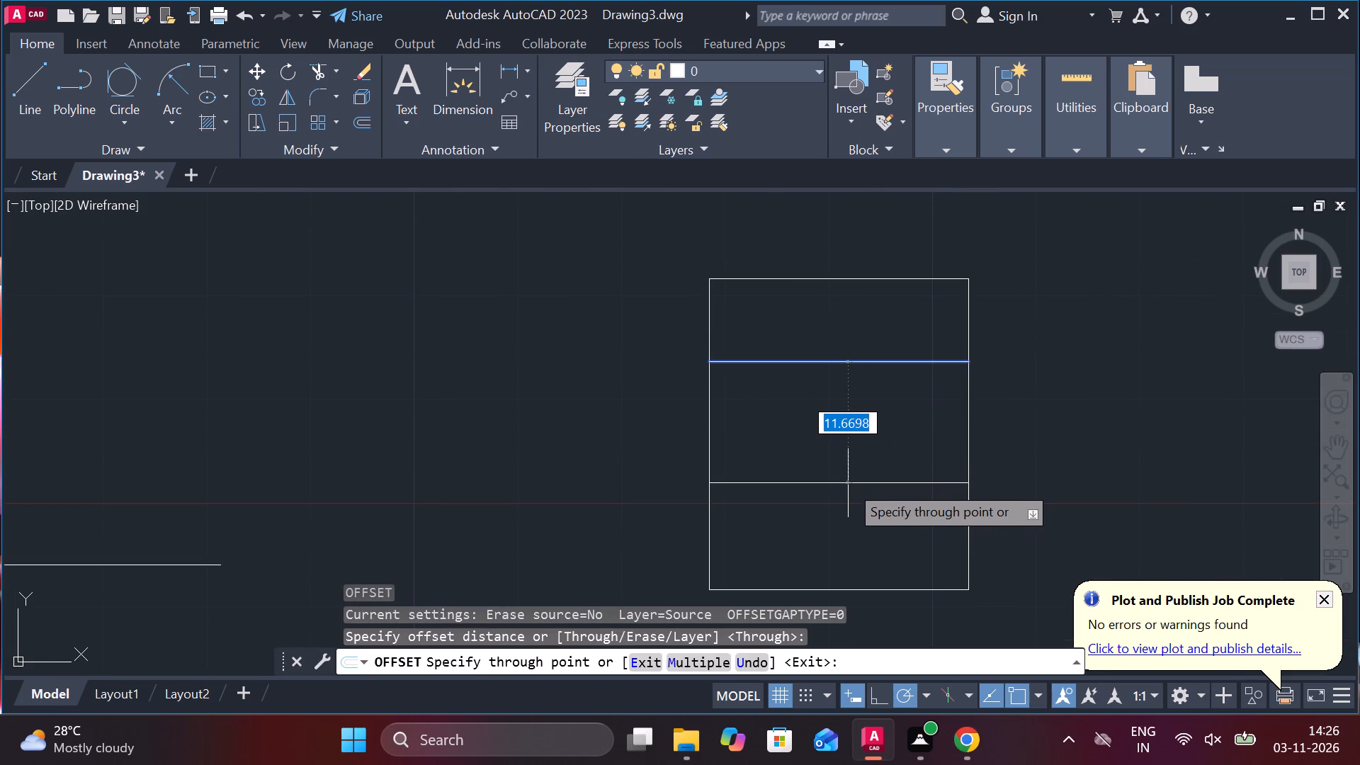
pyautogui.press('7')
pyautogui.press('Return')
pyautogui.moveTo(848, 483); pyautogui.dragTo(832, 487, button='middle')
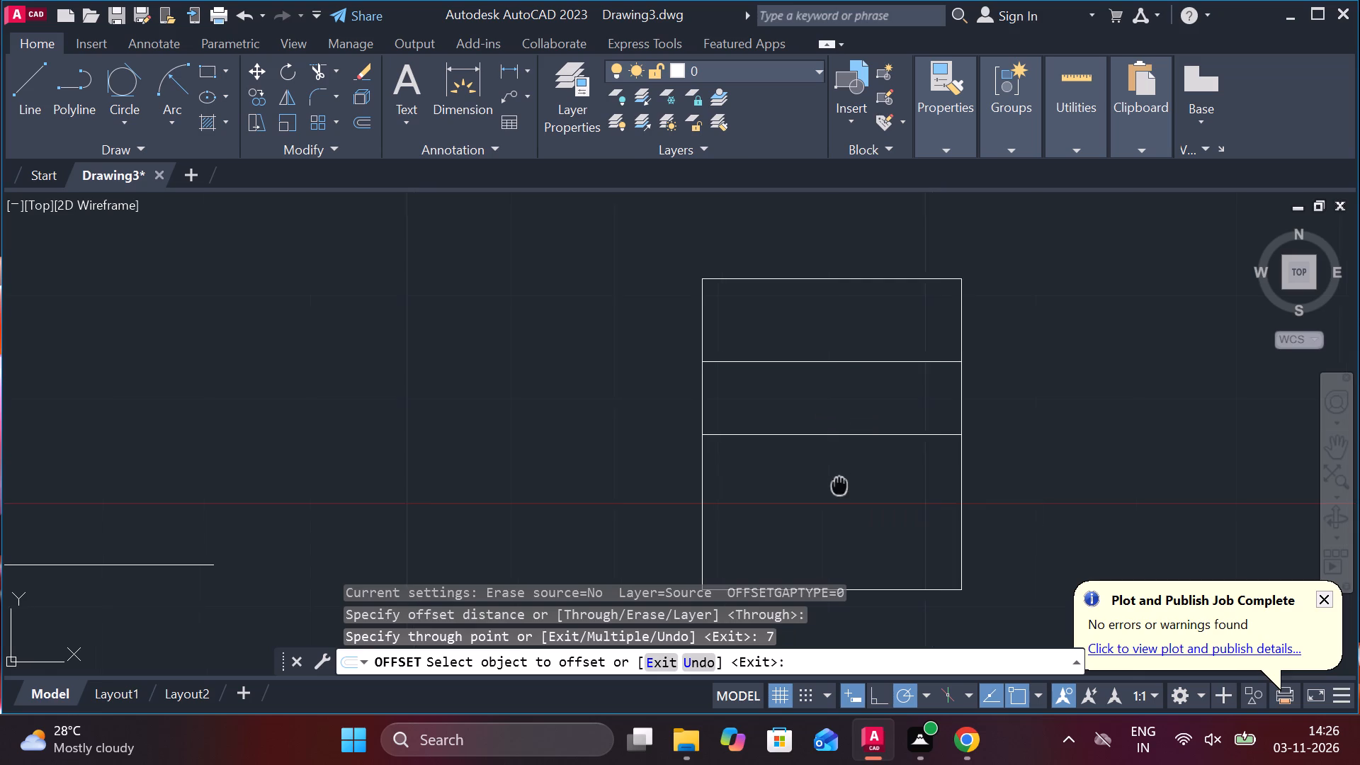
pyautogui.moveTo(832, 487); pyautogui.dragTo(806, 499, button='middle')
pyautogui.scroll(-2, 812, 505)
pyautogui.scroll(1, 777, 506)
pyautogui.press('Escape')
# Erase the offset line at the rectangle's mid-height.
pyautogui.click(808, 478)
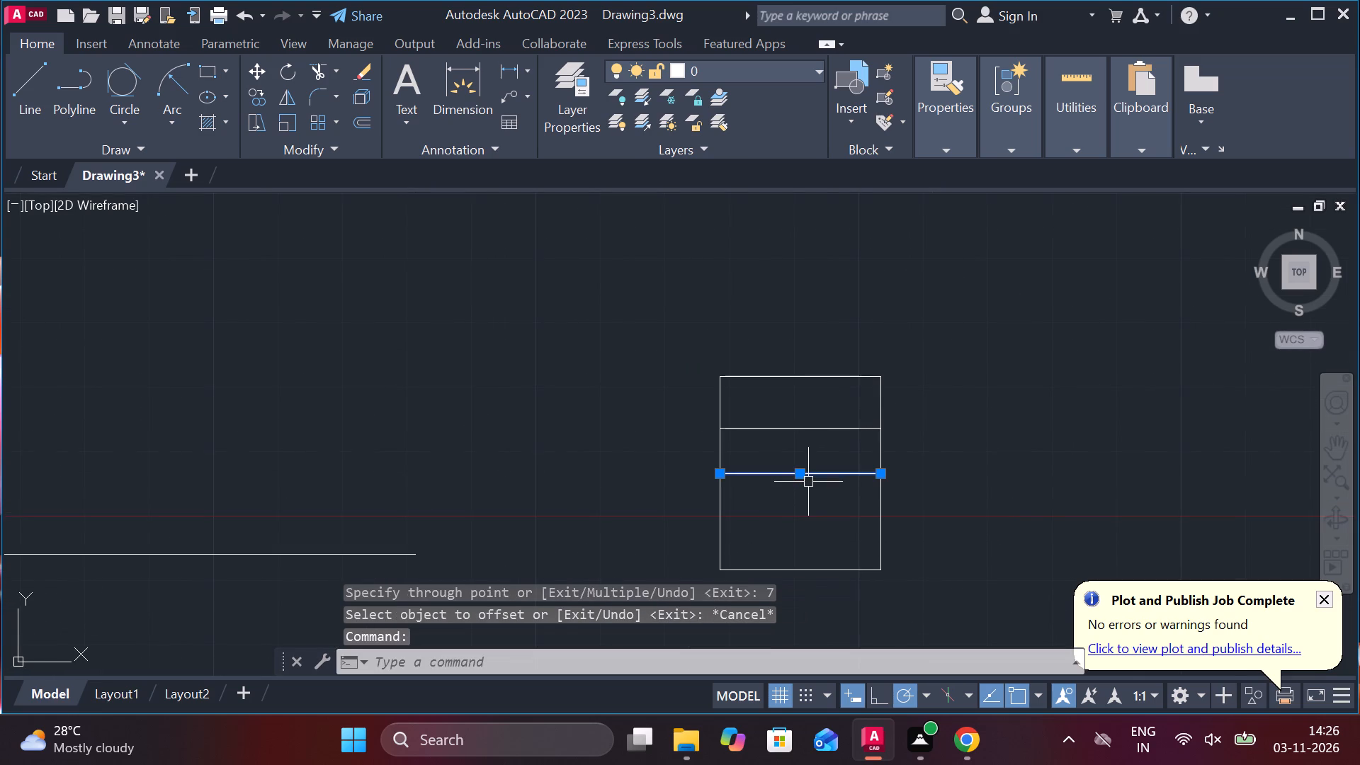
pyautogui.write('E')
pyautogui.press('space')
# Offset the rectangle's inner horizontal line 14 downward to form the opposite edge of the bore.
pyautogui.click(790, 427)
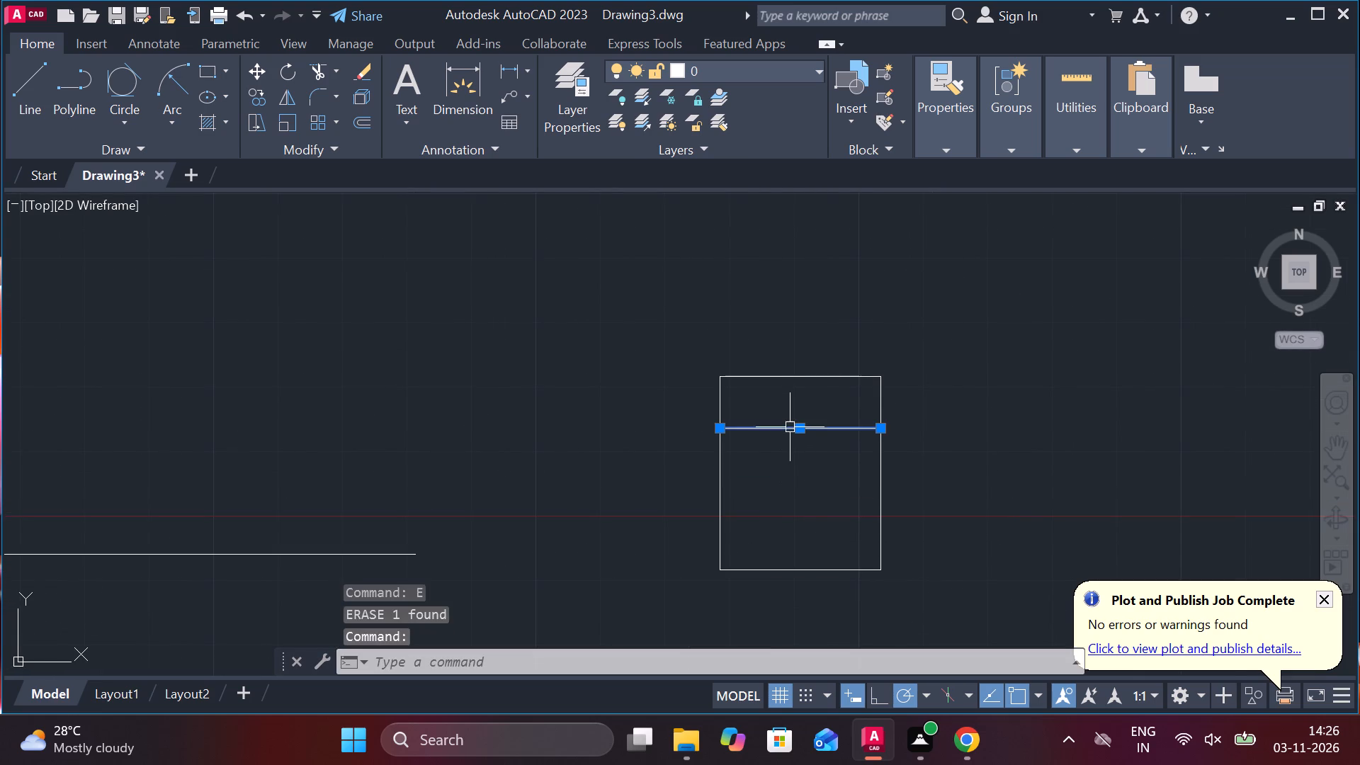
pyautogui.press('o')
pyautogui.press('Return')
pyautogui.press('Return')
pyautogui.write('14')
pyautogui.press('space')
pyautogui.moveTo(821, 488); pyautogui.dragTo(789, 487, button='middle')
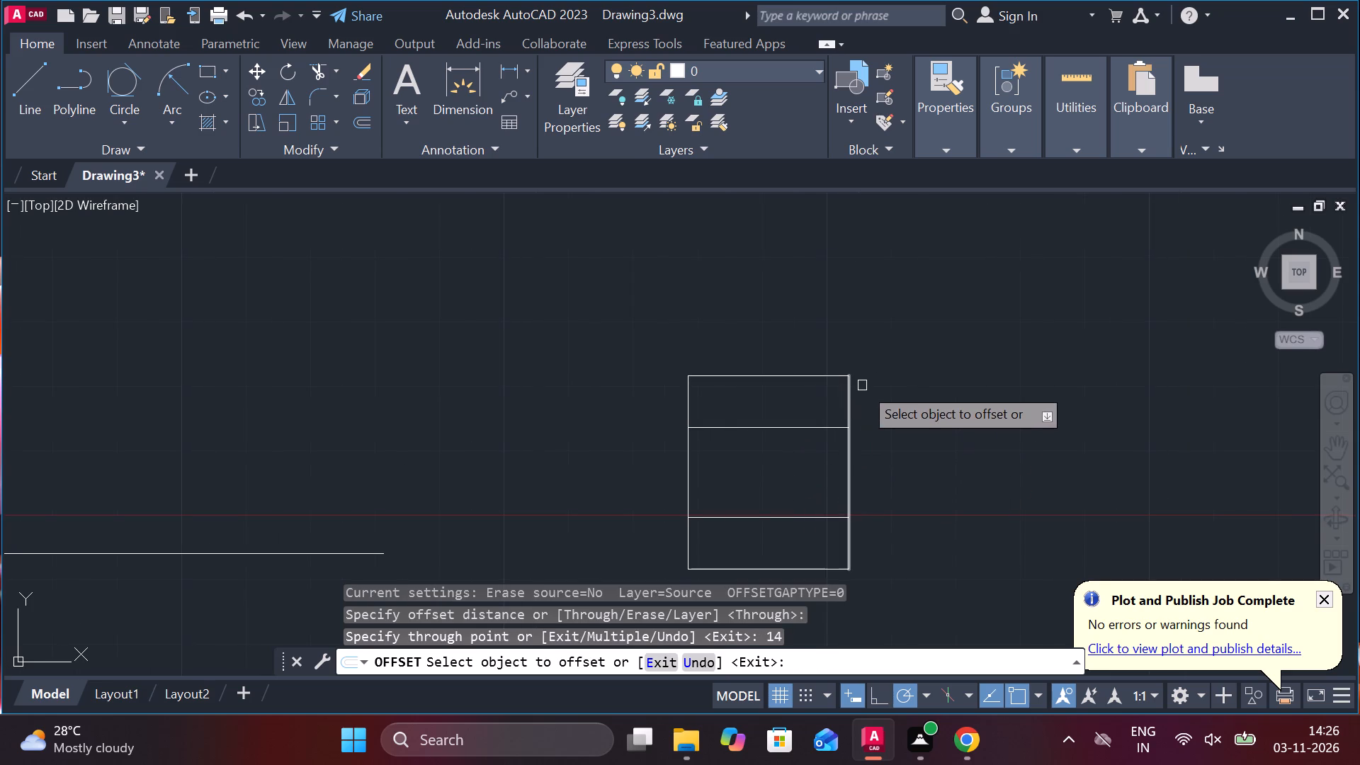
pyautogui.press('Escape')
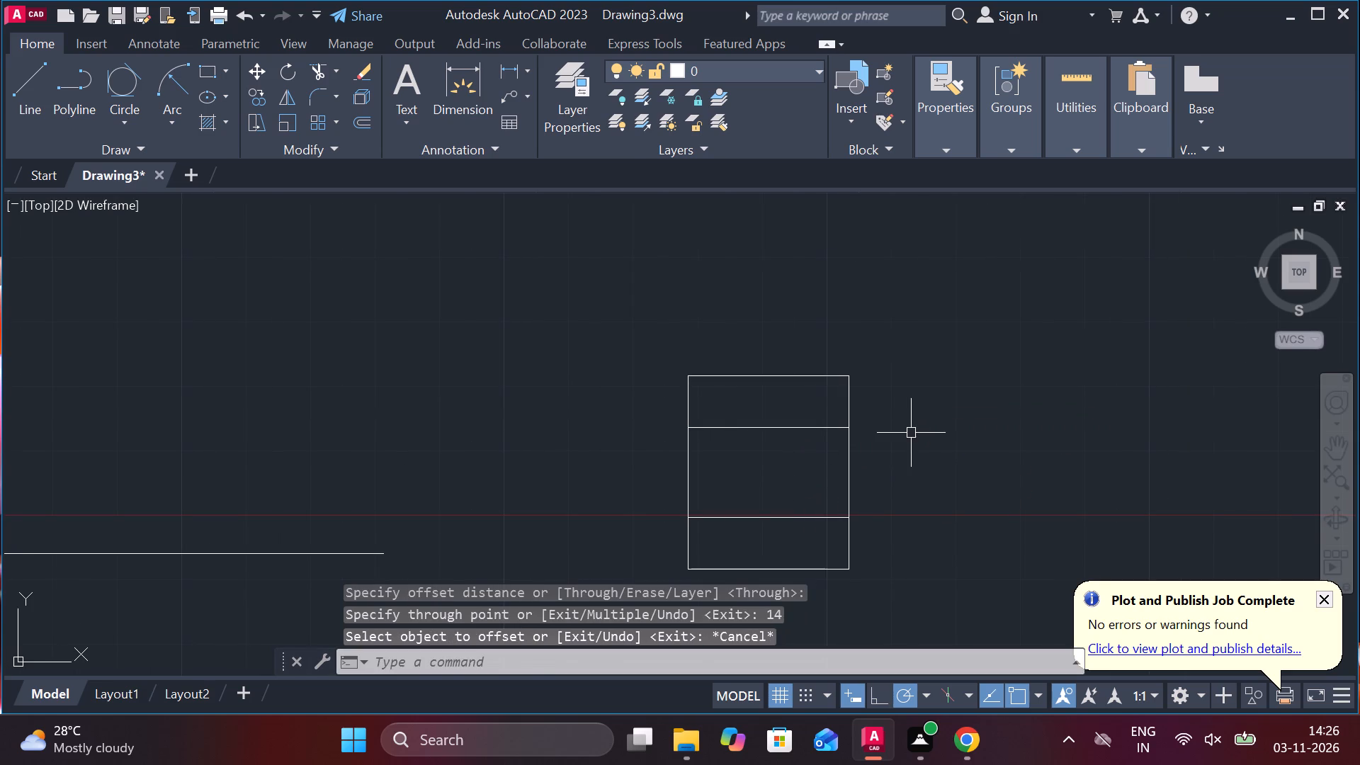
# Draw a vertical line through the rectangle joining the midpoints of its top and bottom edges.
pyautogui.press('l')
pyautogui.press('Return')
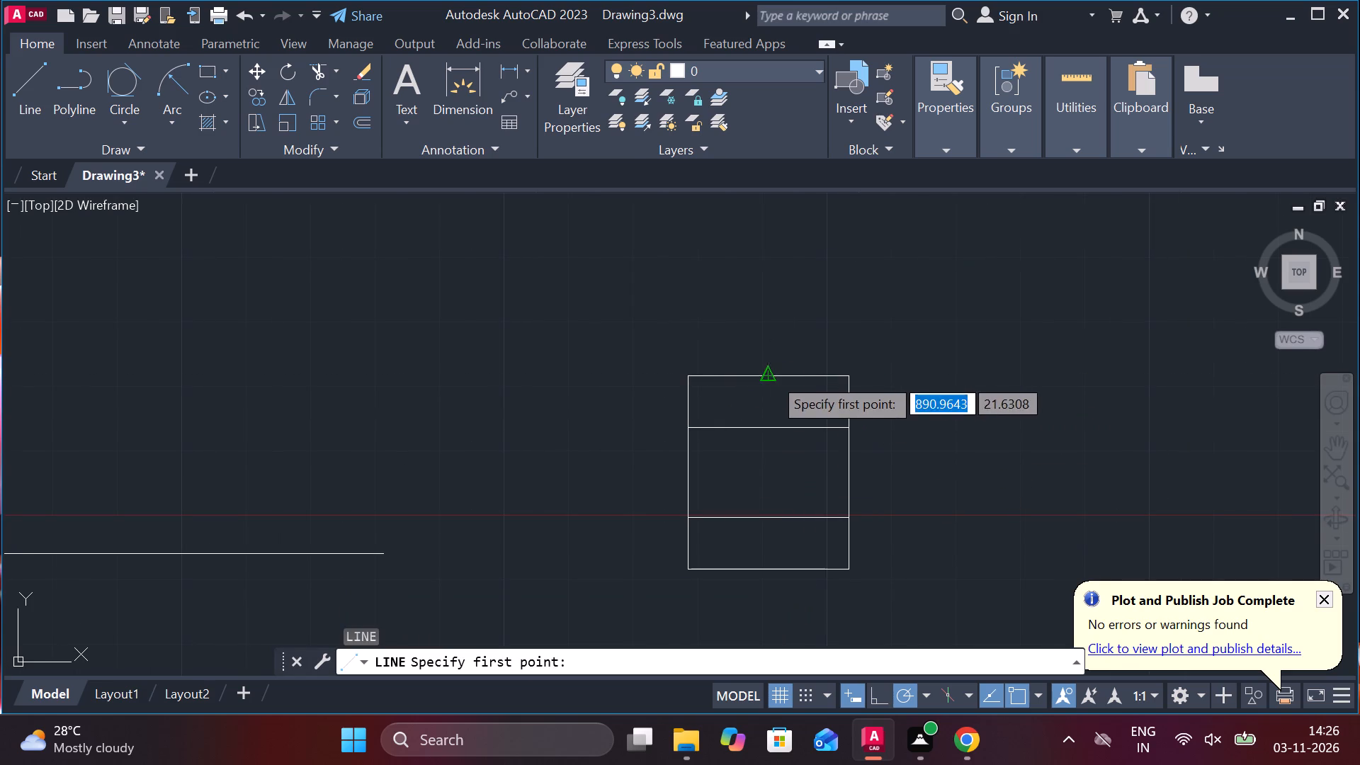
pyautogui.click(771, 375)
pyautogui.click(766, 569)
pyautogui.press('Escape')
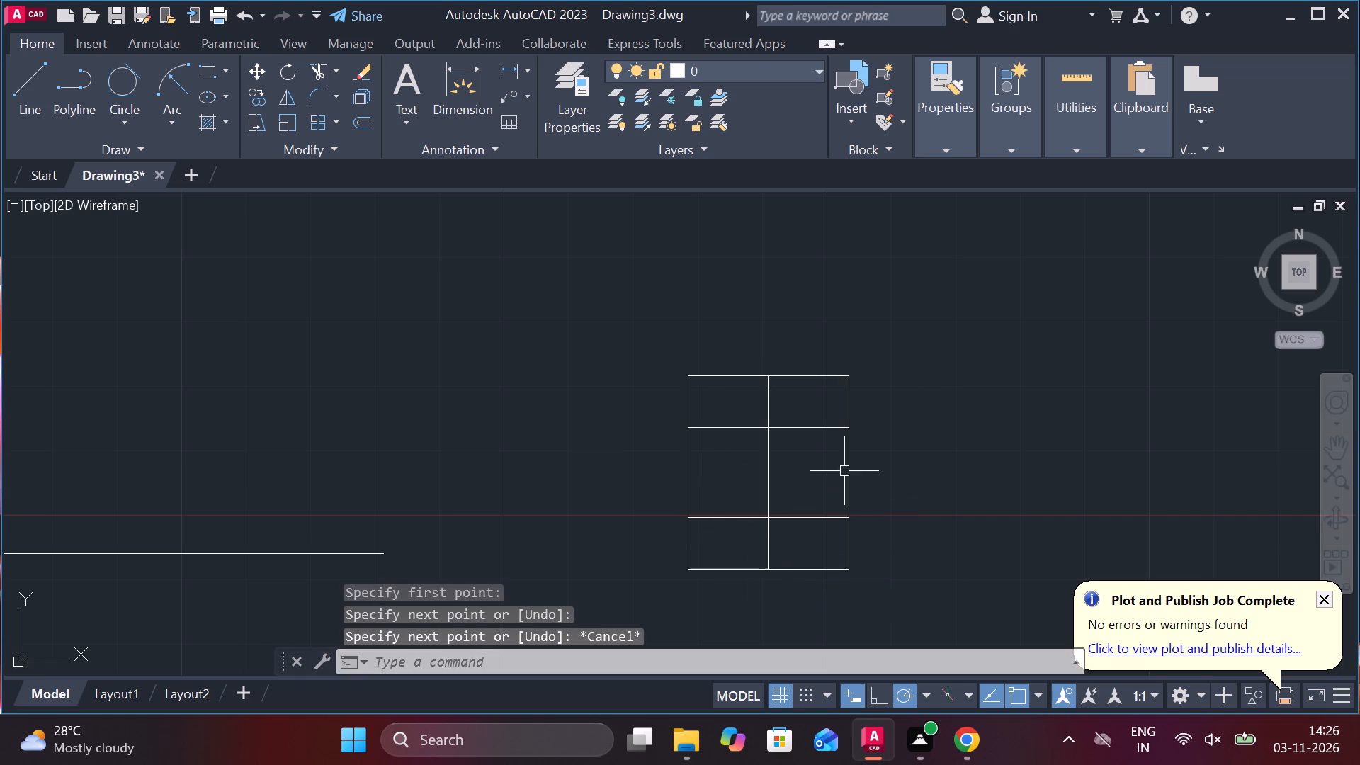
# Trim away the left half of the rectangle's top edge and of both inner horizontal lines.
pyautogui.write('TR')
pyautogui.press('space')
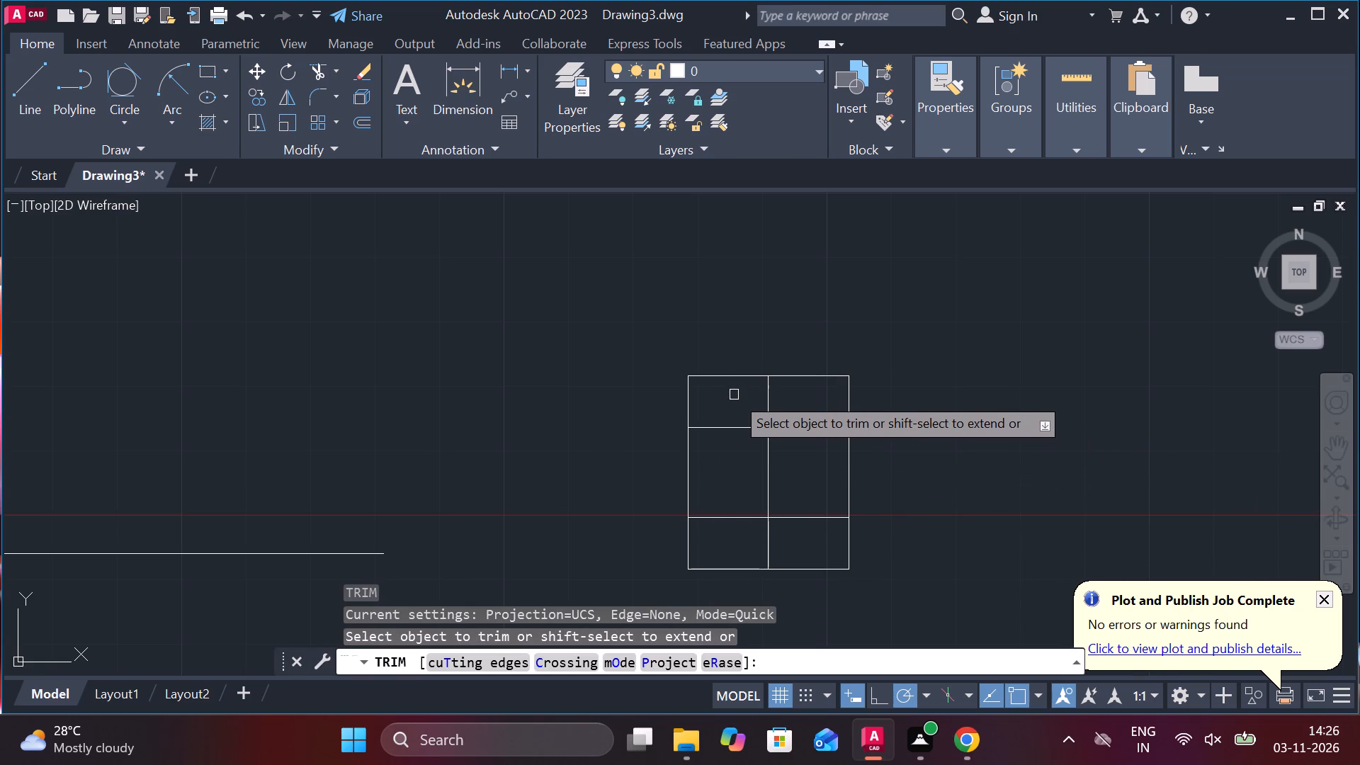
pyautogui.click(735, 375)
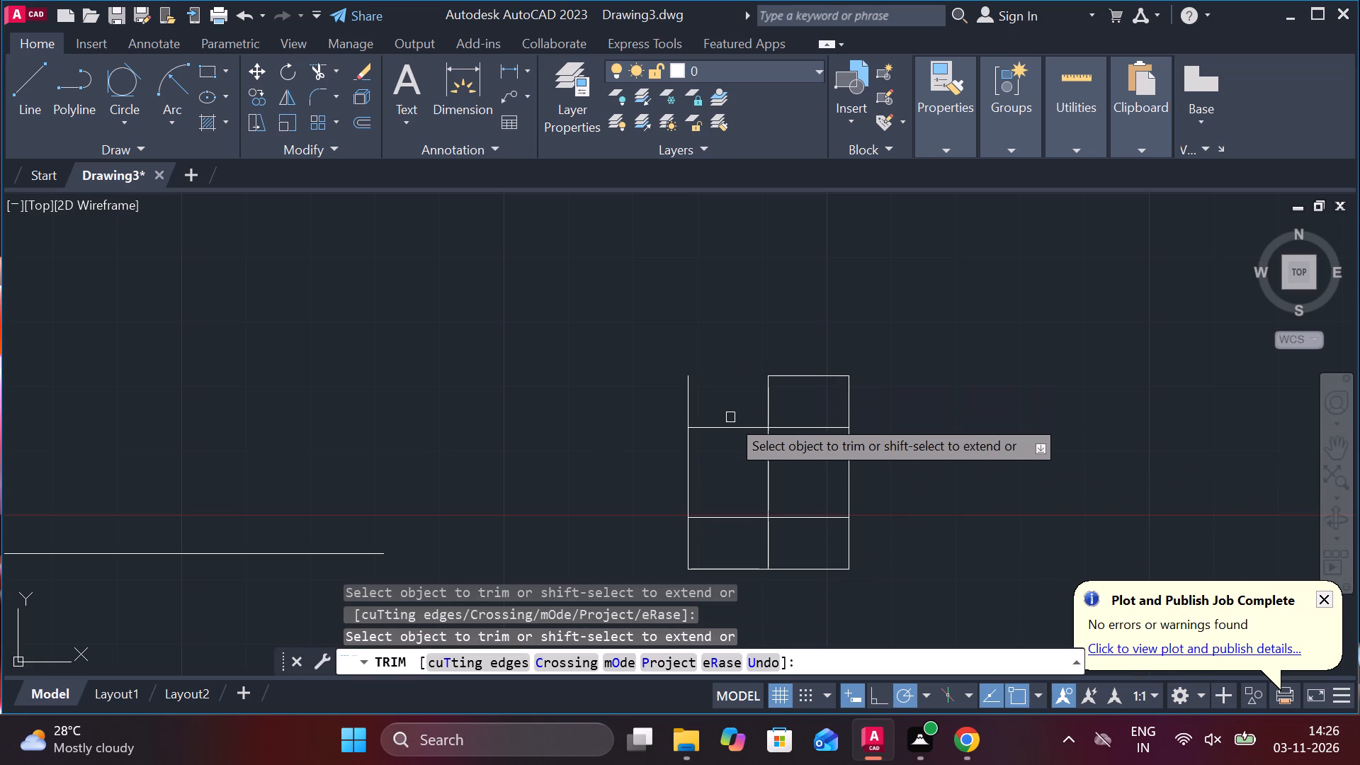
pyautogui.click(729, 423)
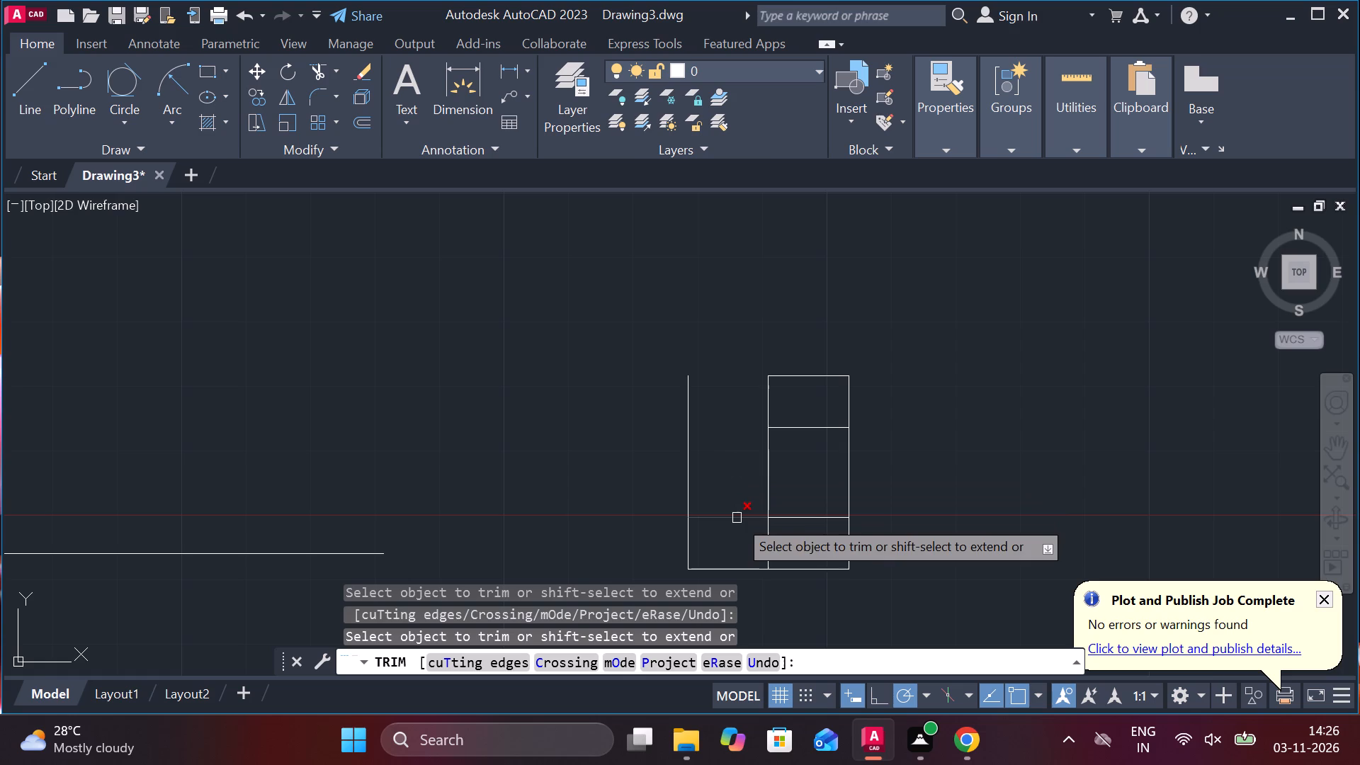
pyautogui.click(737, 518)
pyautogui.press('Escape')
# Draw a horizontal line through the eye view's mid-height and stretch it beyond both sides of the outline.
pyautogui.press('l')
pyautogui.press('Return')
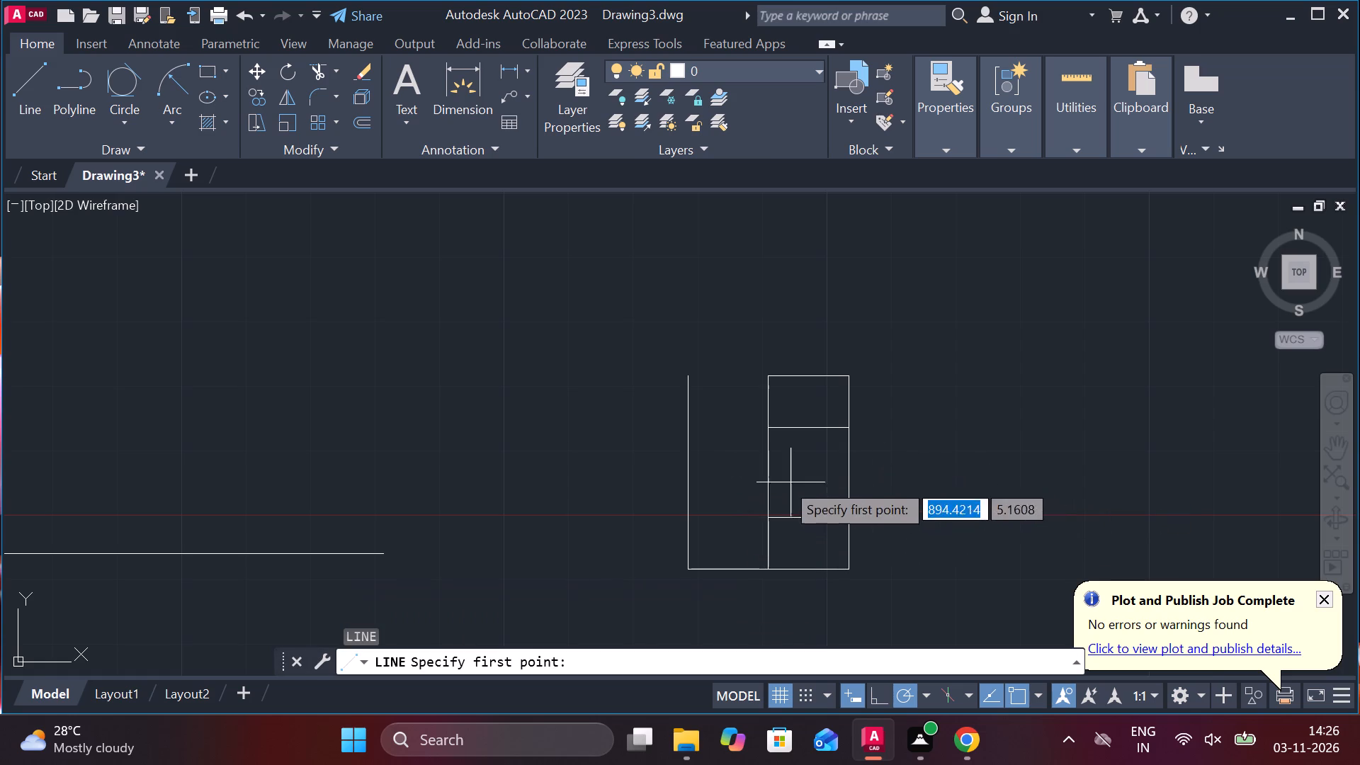
pyautogui.click(766, 474)
pyautogui.click(903, 477)
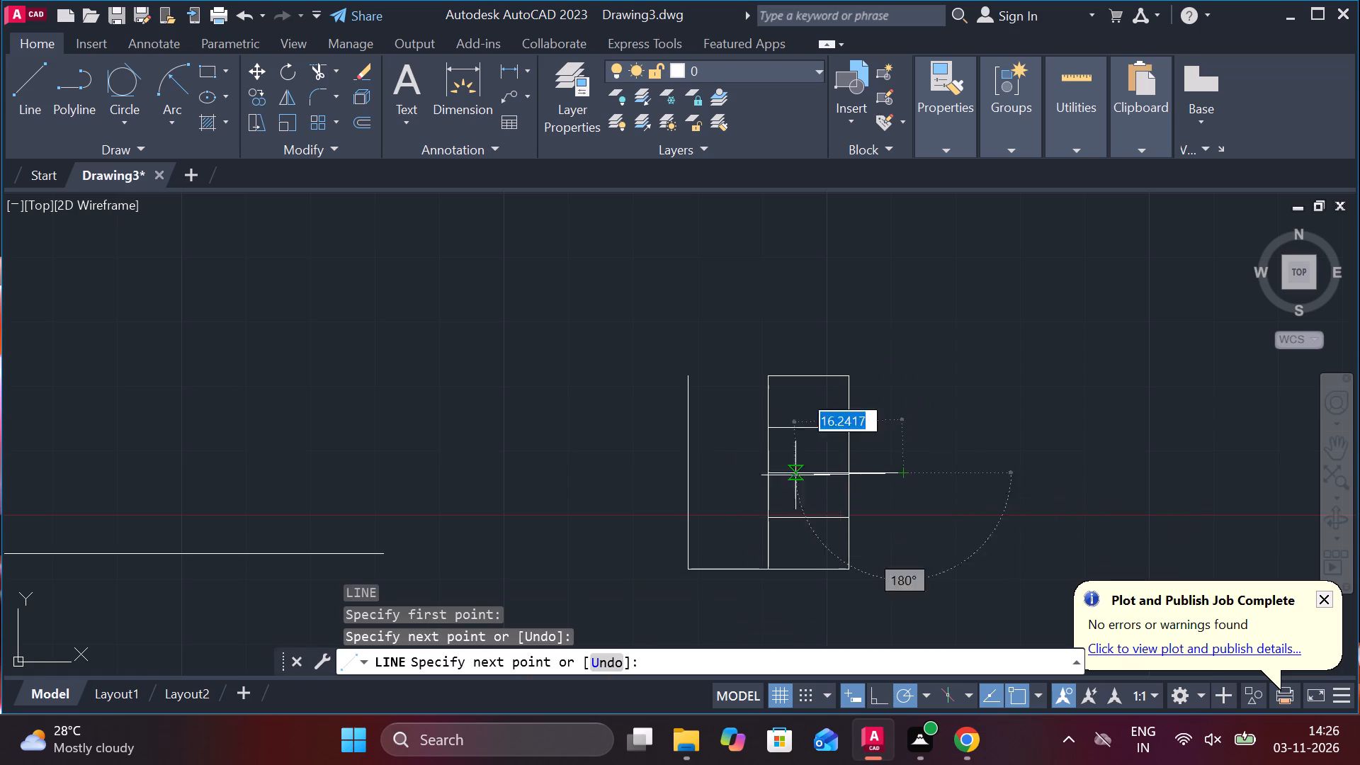
pyautogui.press('Escape')
pyautogui.click(807, 472)
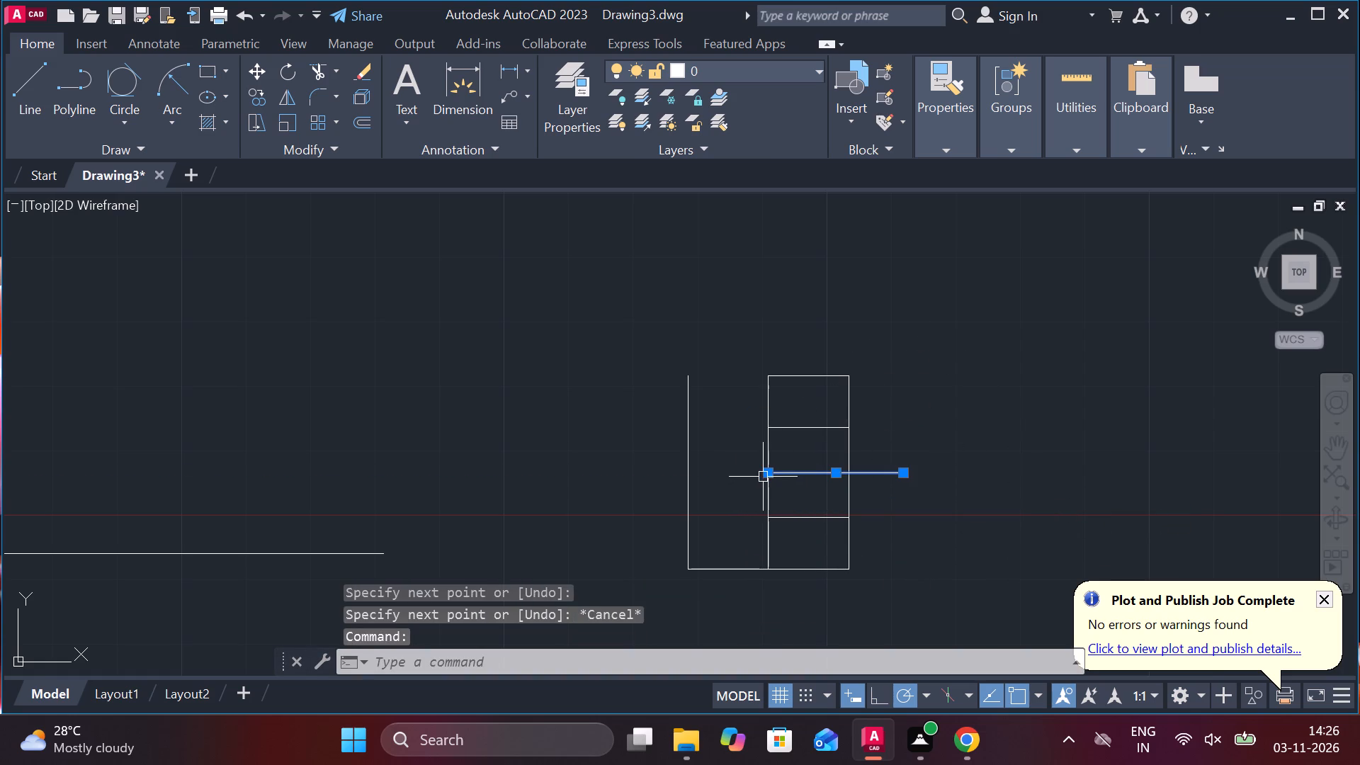
pyautogui.click(766, 476)
pyautogui.click(620, 475)
pyautogui.press('Escape')
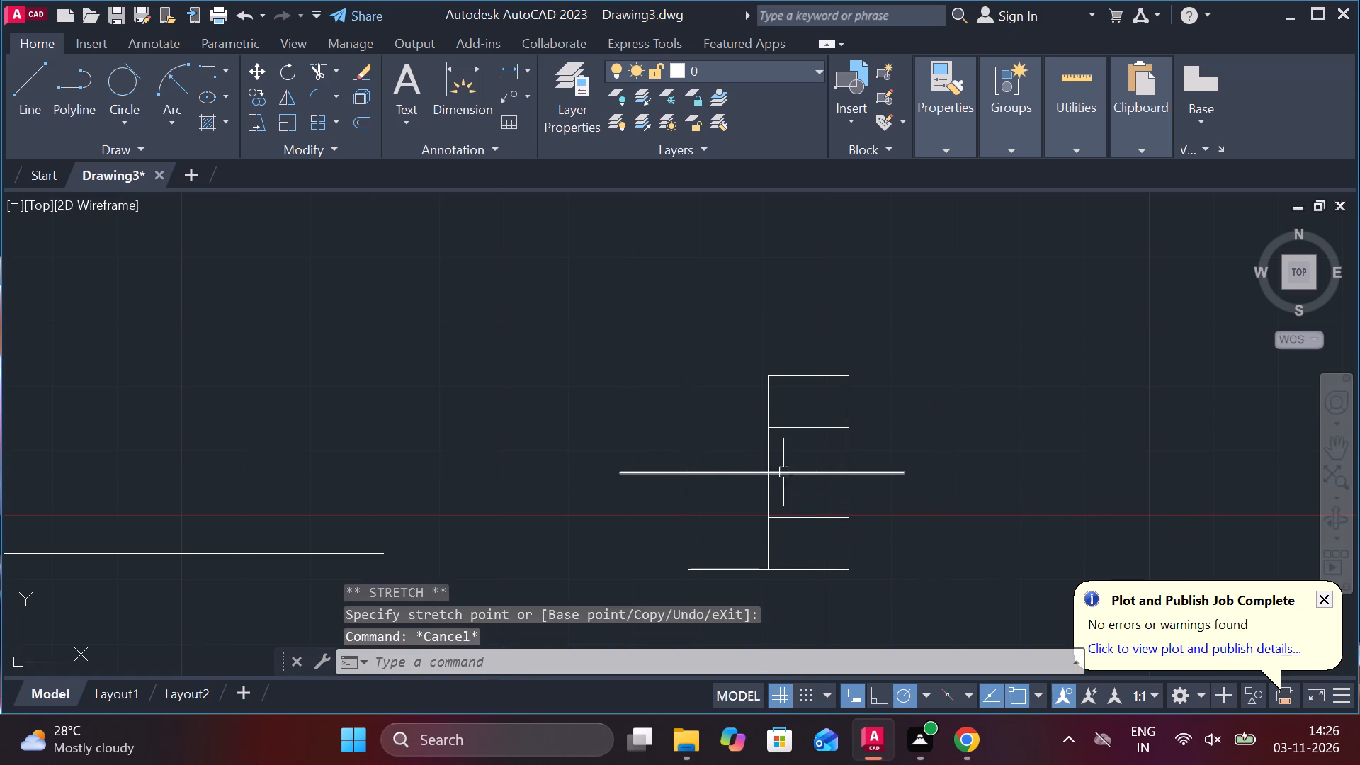
# Change the horizontal mid-height line of the eye view to a center linetype.
pyautogui.click(803, 475)
pyautogui.click(939, 154)
pyautogui.click(1069, 220)
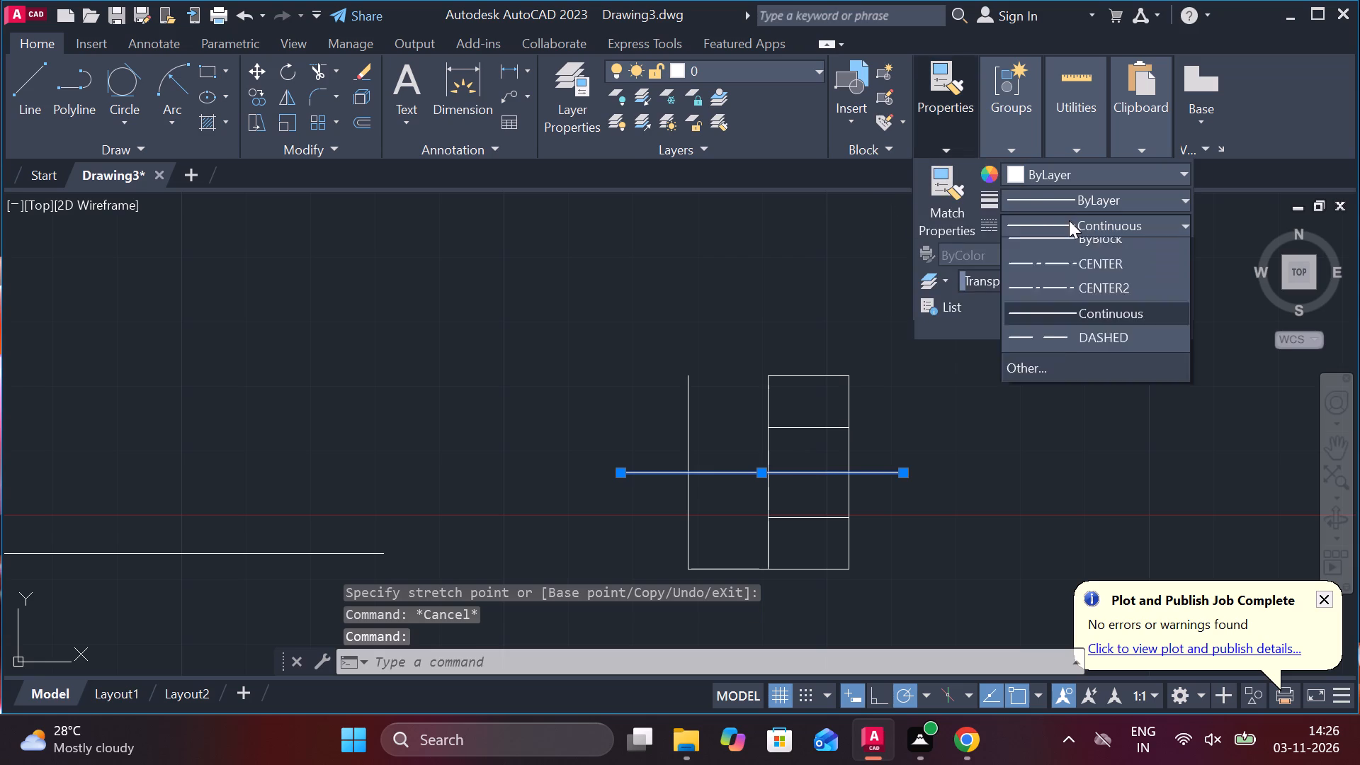
pyautogui.click(1070, 311)
pyautogui.press('Escape')
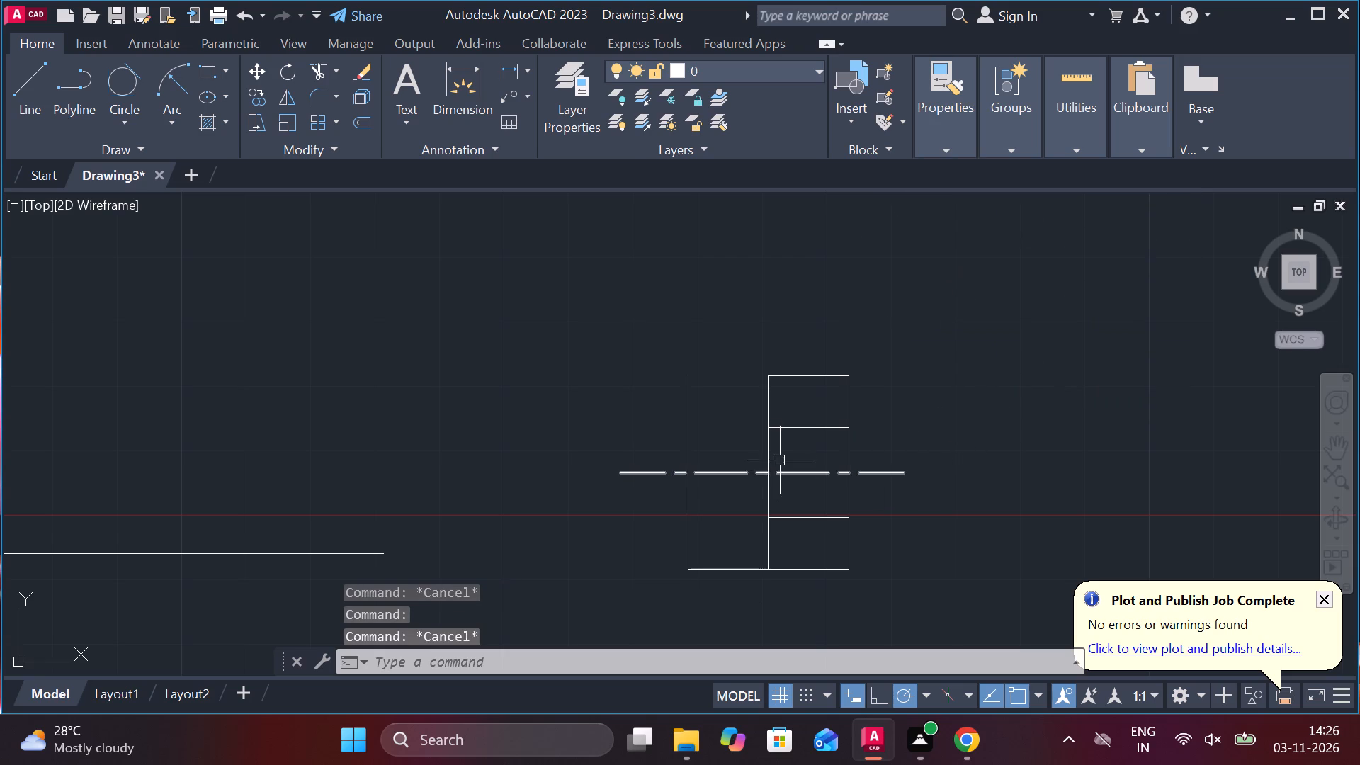
pyautogui.click(770, 442)
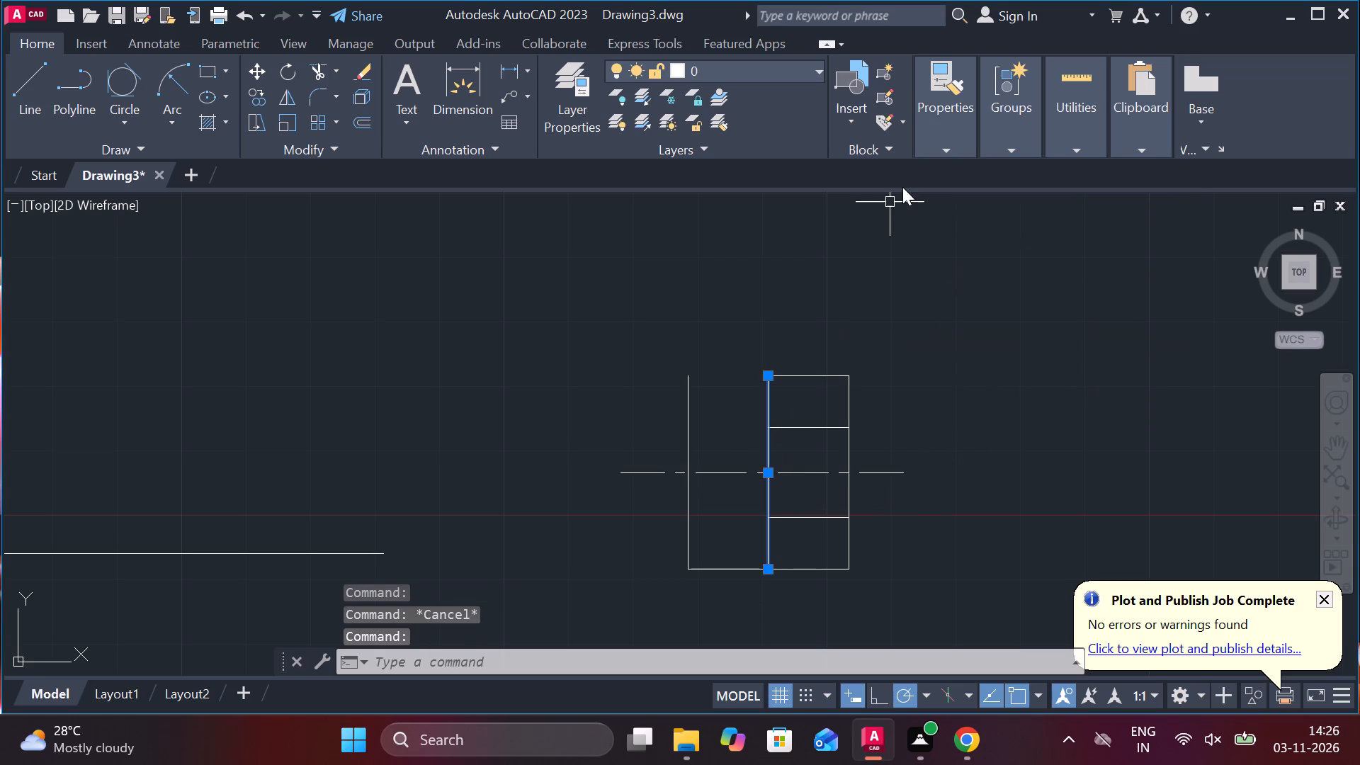
pyautogui.press('Escape')
# Move the complete lower eye view by its center point onto the bottom end of the side view's long vertical line.
pyautogui.scroll(-1, 930, 411)
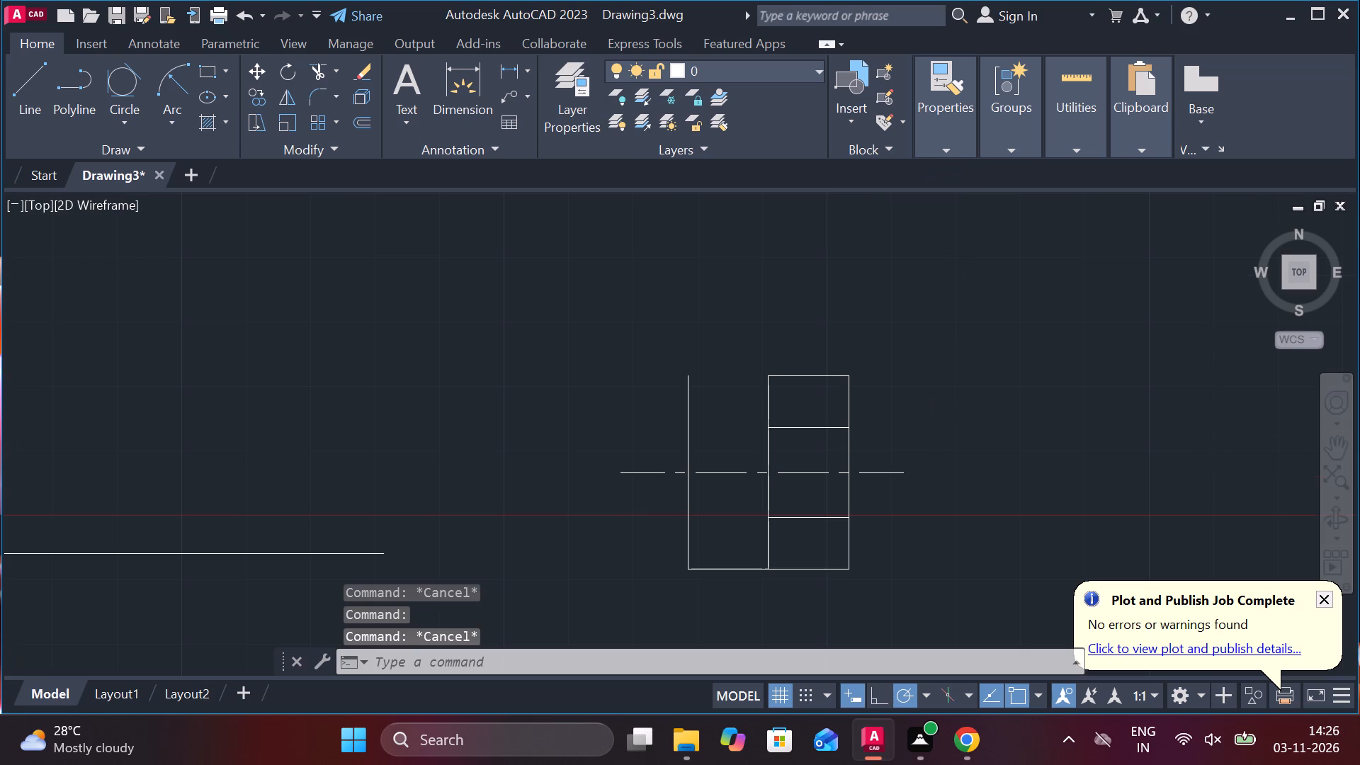
pyautogui.click(715, 367)
pyautogui.click(946, 562)
pyautogui.press('m')
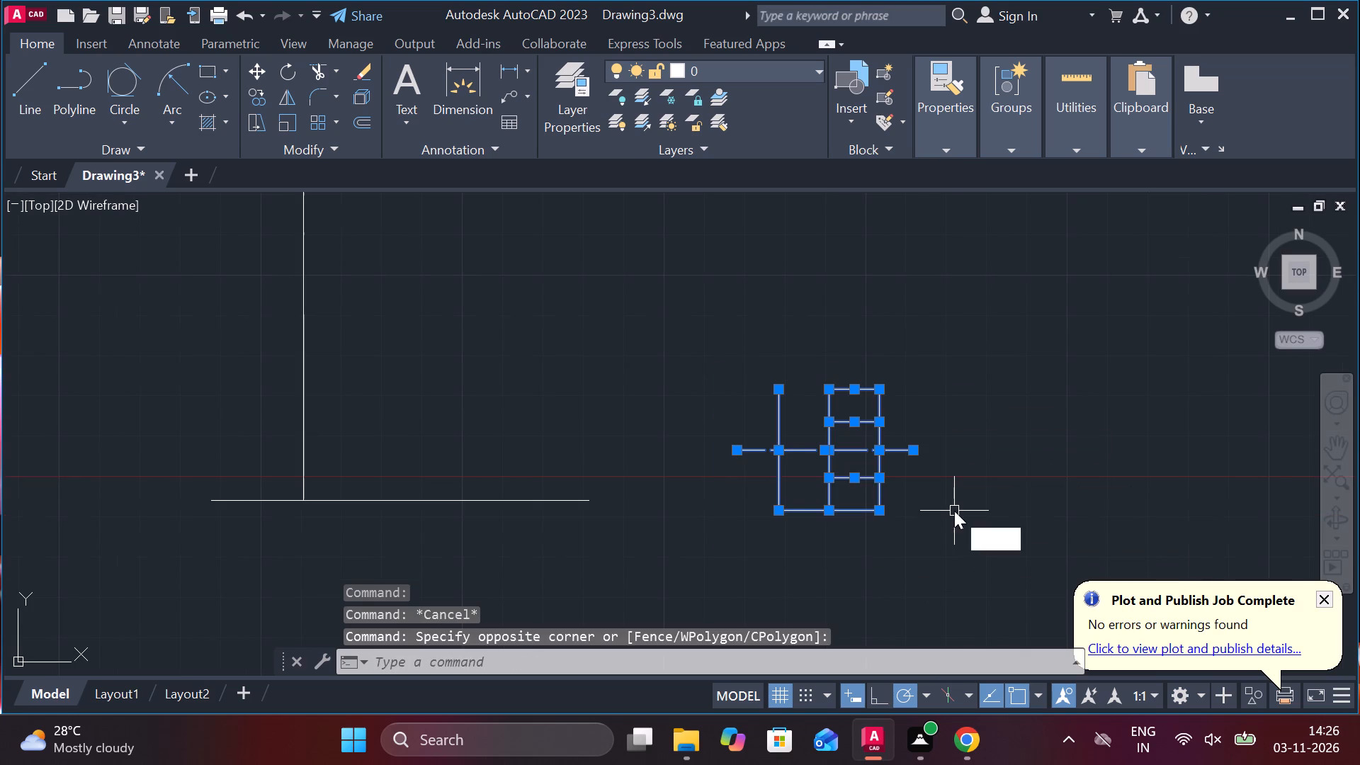
pyautogui.press('Return')
pyautogui.click(831, 450)
pyautogui.moveTo(832, 467); pyautogui.dragTo(915, 448, button='middle')
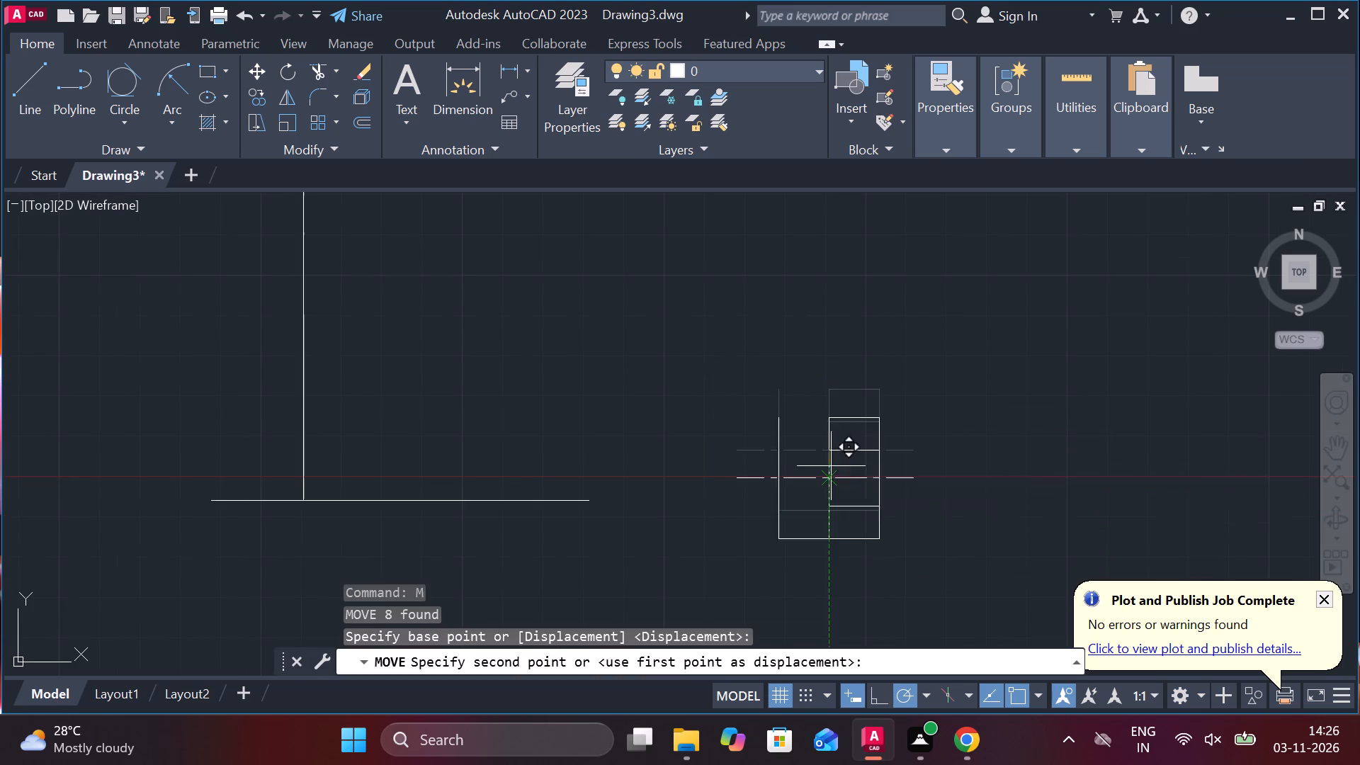
pyautogui.moveTo(915, 448); pyautogui.dragTo(972, 399, button='middle')
pyautogui.moveTo(452, 446); pyautogui.dragTo(679, 422, button='middle')
pyautogui.scroll(2, 666, 418)
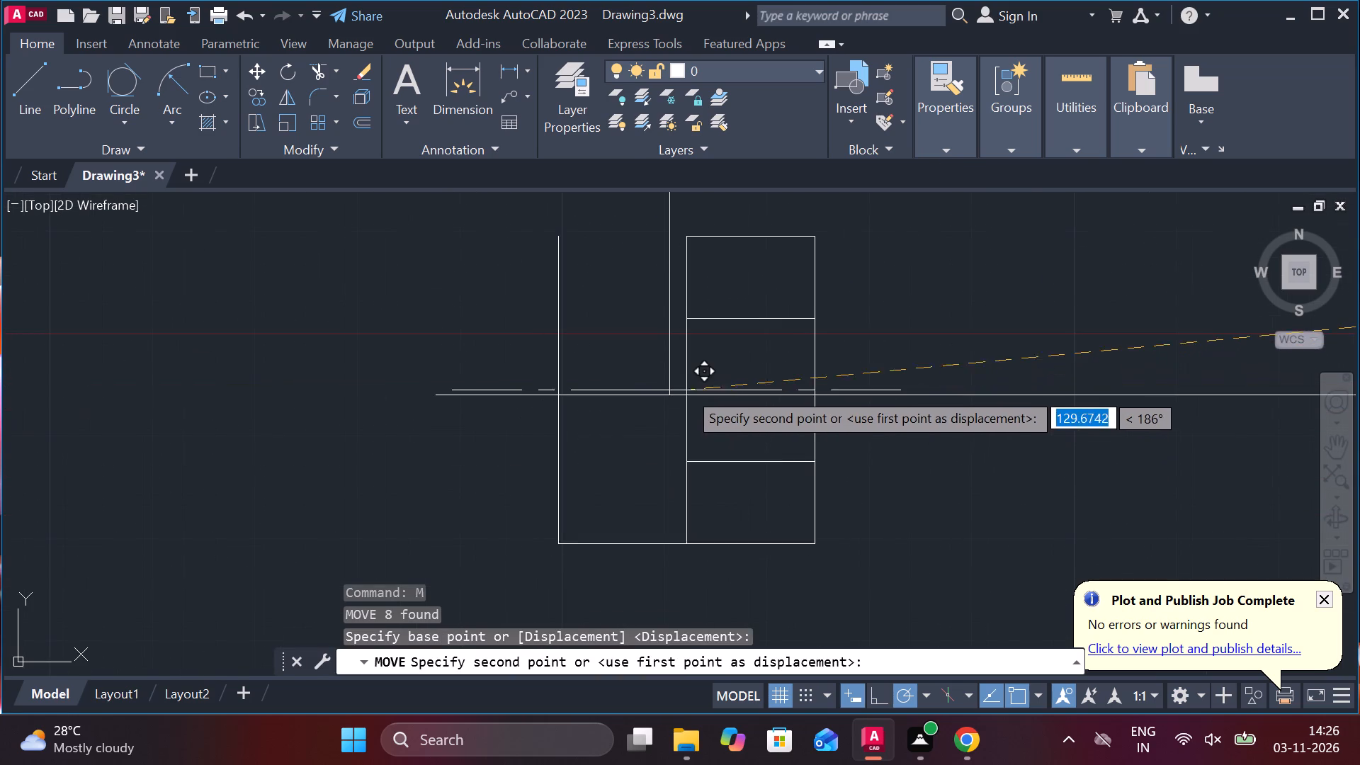
pyautogui.click(664, 389)
# Erase the long horizontal construction line running through the eye's mid-height.
pyautogui.scroll(-2, 727, 426)
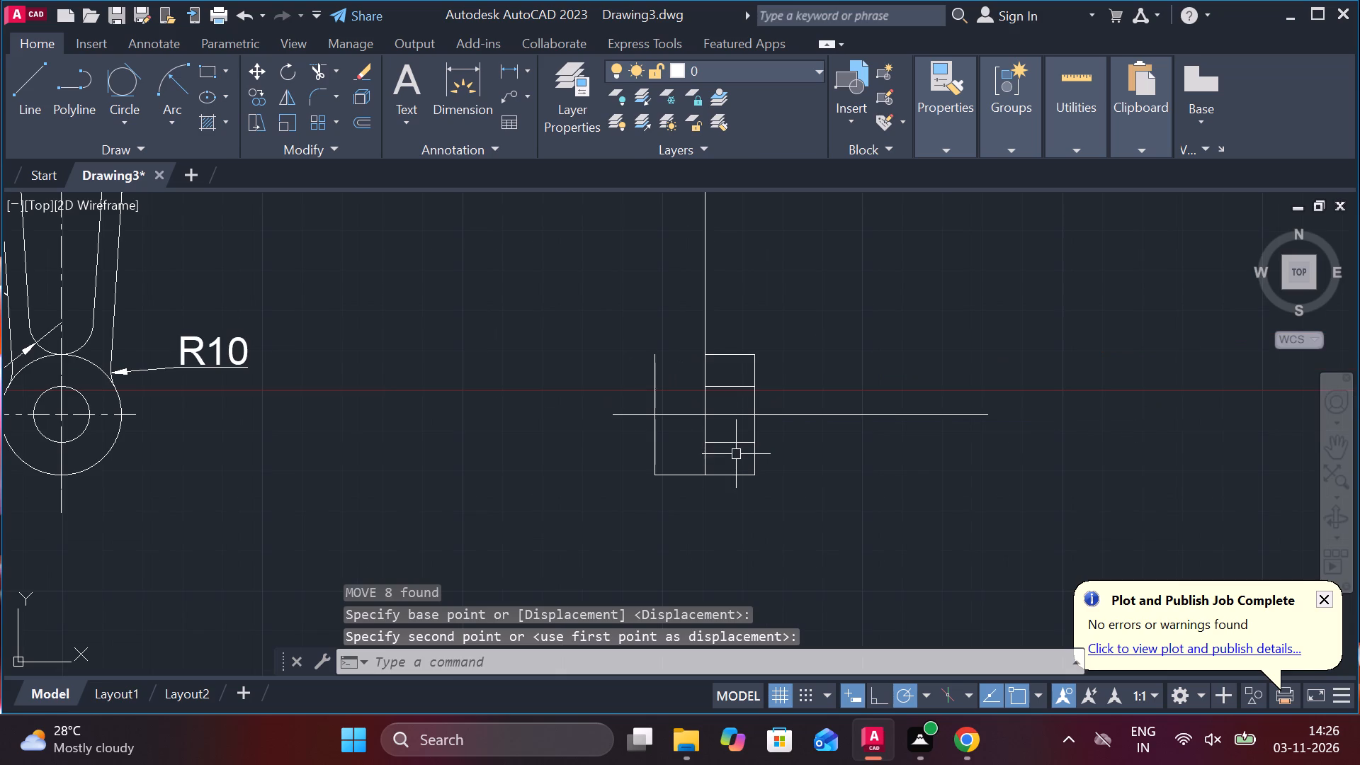
pyautogui.click(795, 418)
pyautogui.write('E')
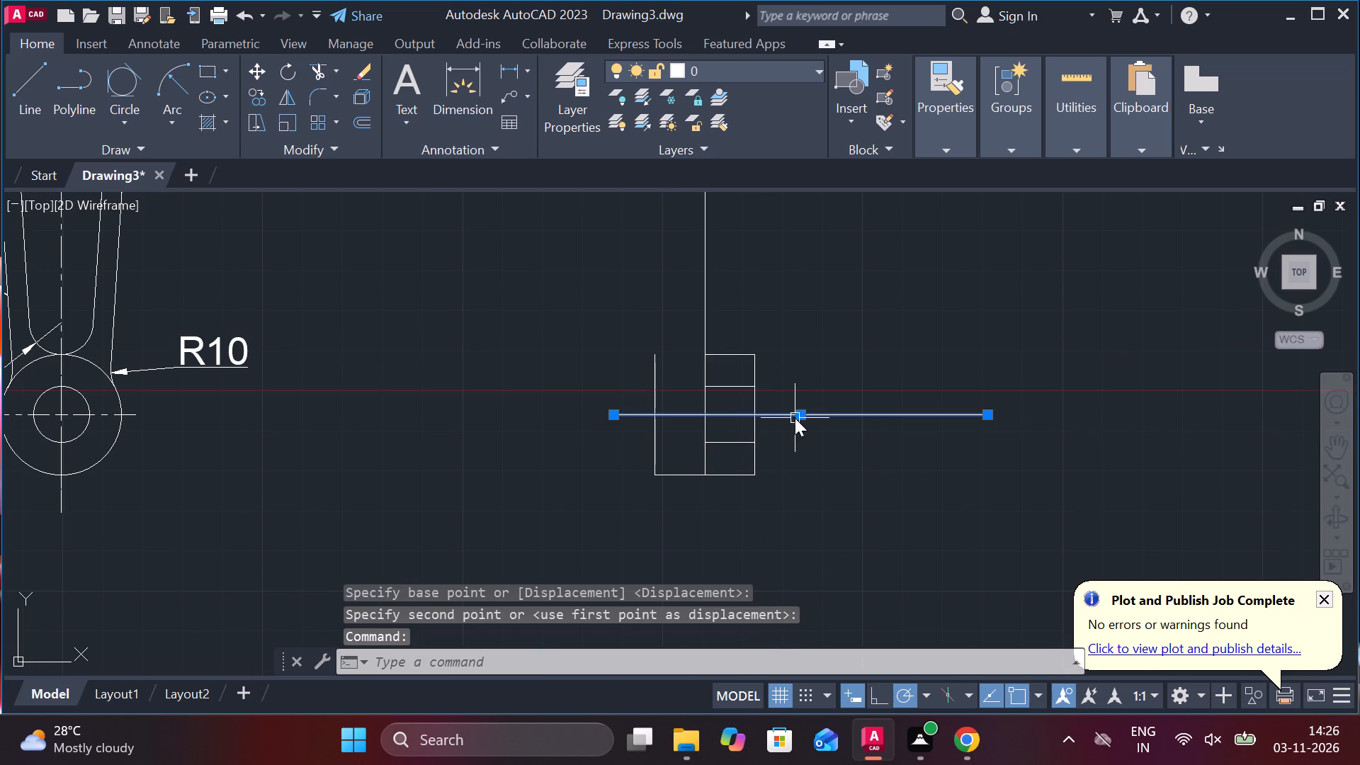
pyautogui.press('space')
# Offset the side view's long vertical line between the upper block and the eye by 6 to the right.
pyautogui.moveTo(690, 403); pyautogui.dragTo(686, 419, button='middle')
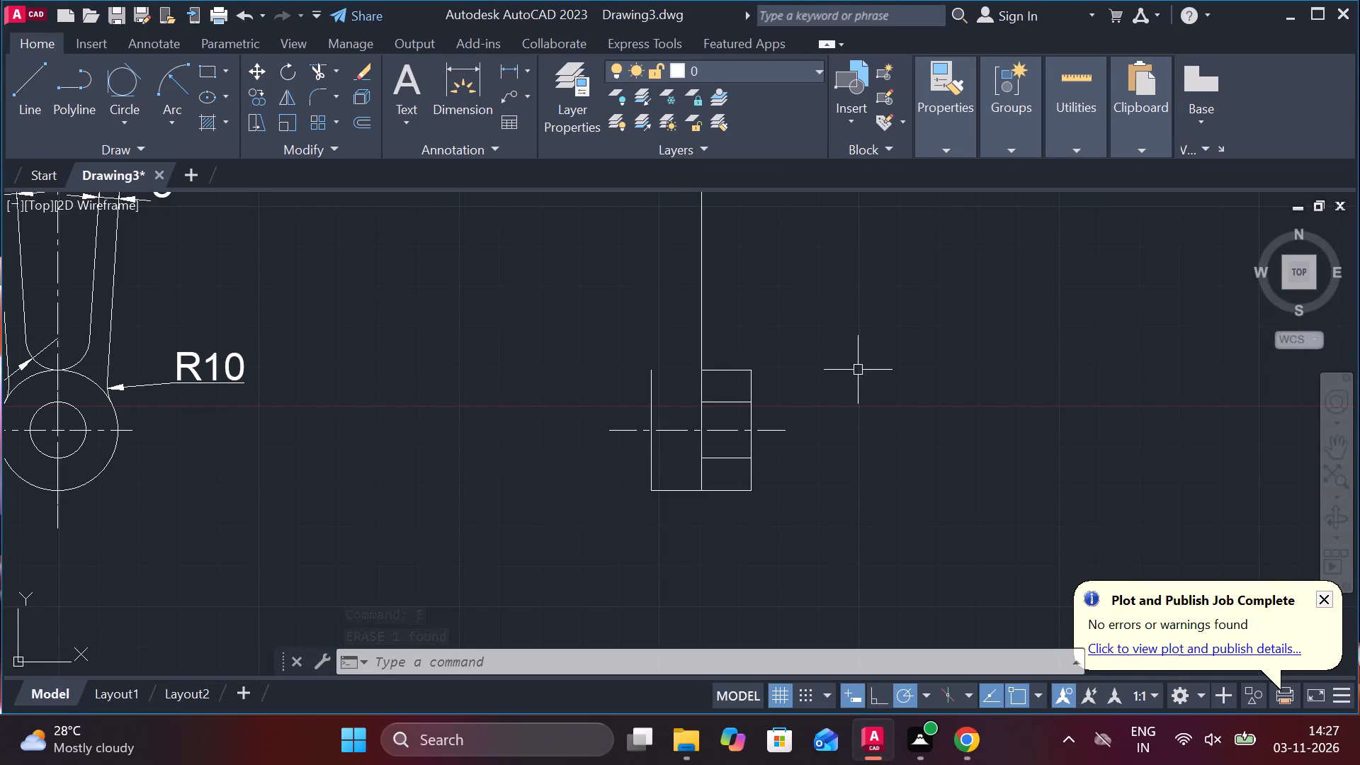
pyautogui.moveTo(817, 371); pyautogui.dragTo(820, 415, button='middle')
pyautogui.scroll(-2, 816, 422)
pyautogui.moveTo(813, 406); pyautogui.dragTo(807, 477, button='middle')
pyautogui.scroll(2, 769, 444)
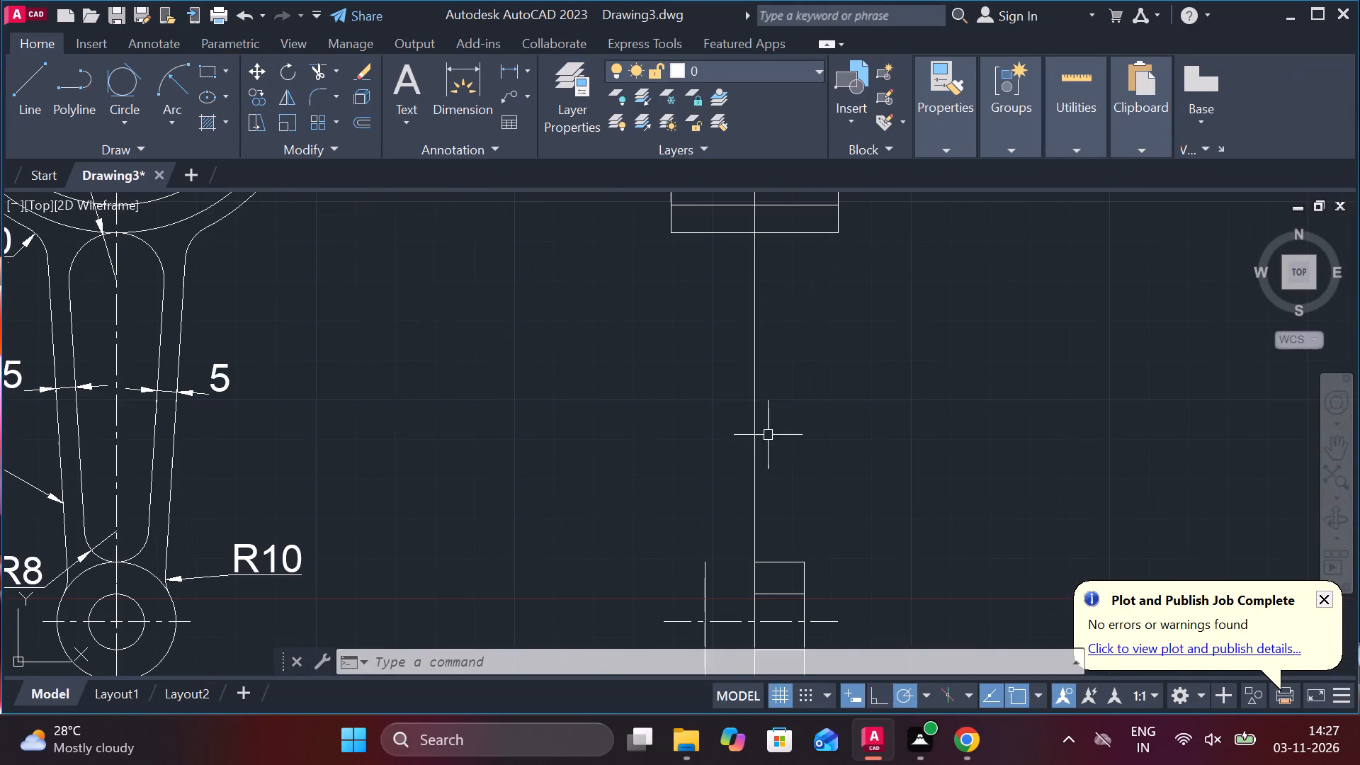
pyautogui.click(752, 409)
pyautogui.press('o')
pyautogui.press('Return')
pyautogui.press('Return')
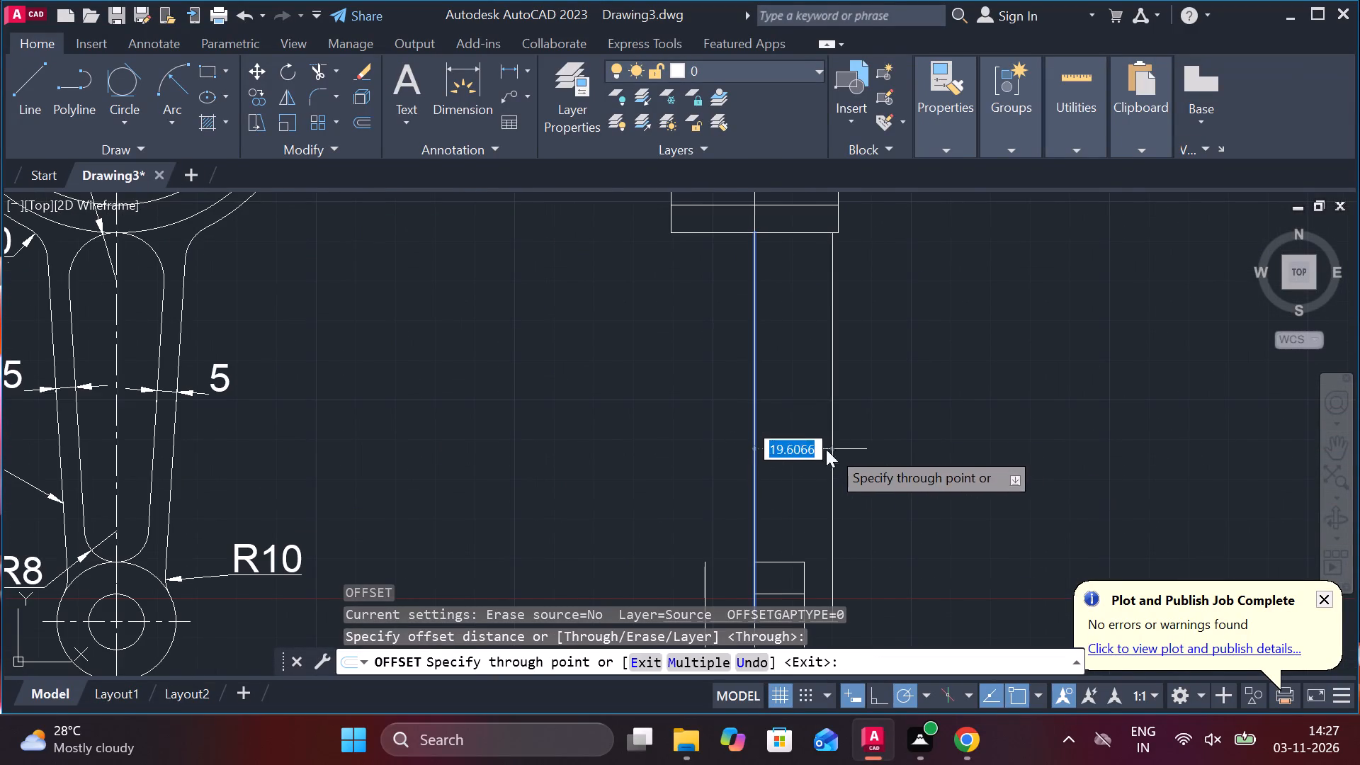
pyautogui.press('6')
pyautogui.press('Return')
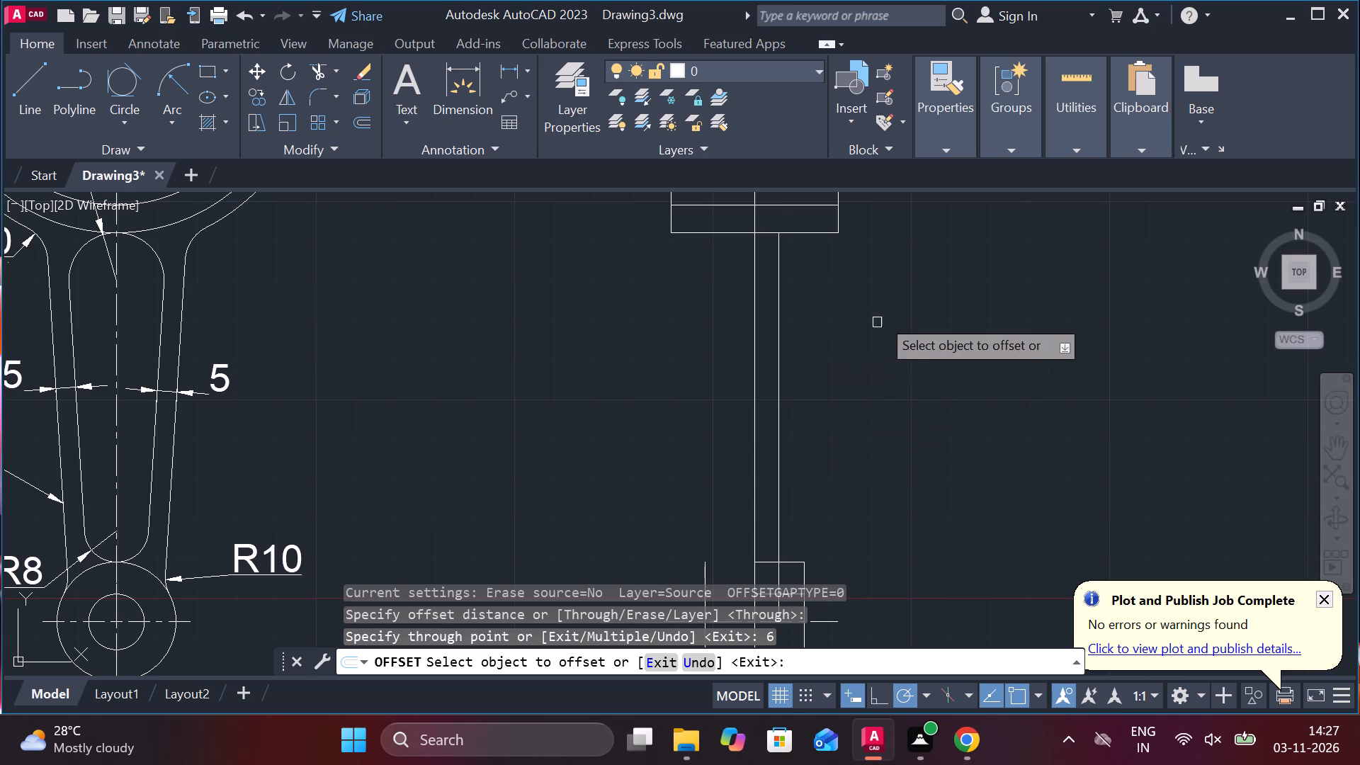
pyautogui.scroll(2, 849, 236)
pyautogui.moveTo(807, 283); pyautogui.dragTo(823, 455, button='middle')
pyautogui.press('Escape')
# Trim the upper block's bottom edge between the two vertical arm lines.
pyautogui.write('TR')
pyautogui.press('space')
pyautogui.click(655, 399)
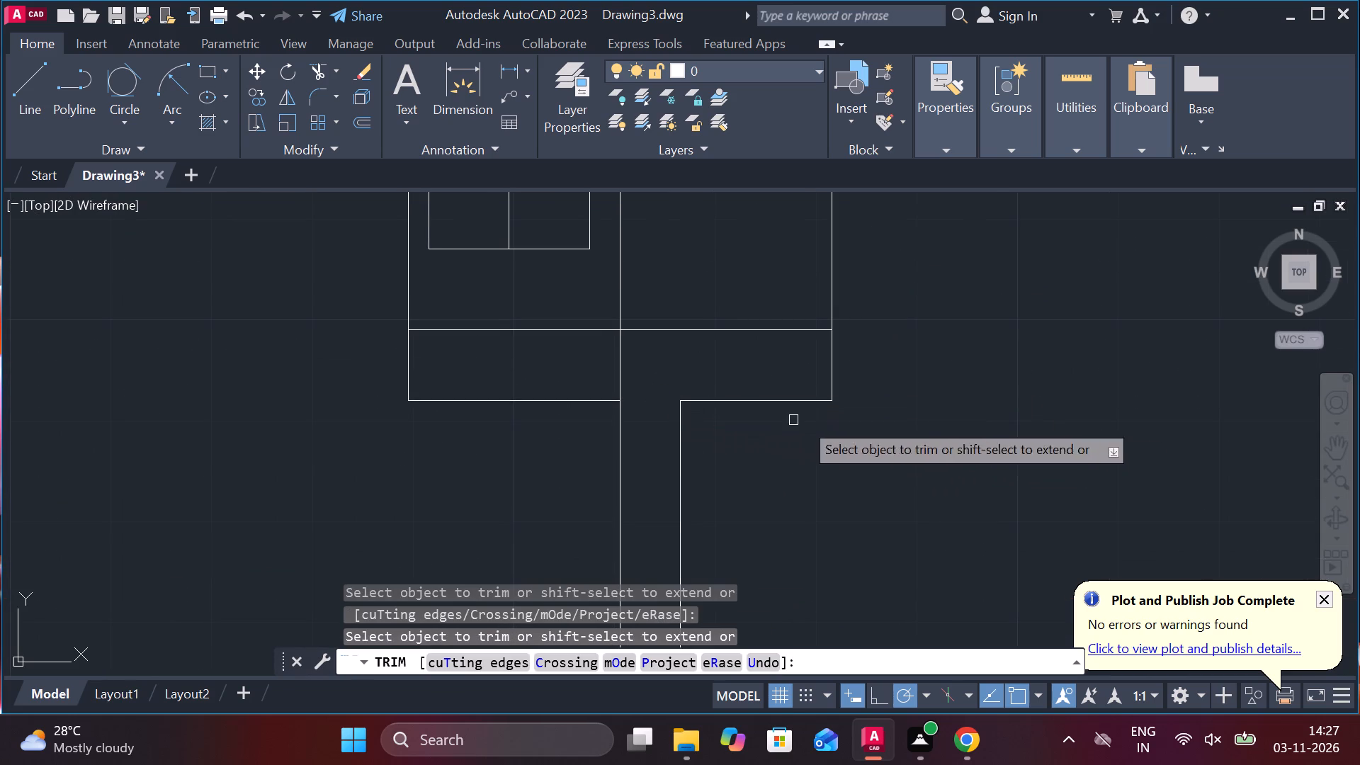
pyautogui.moveTo(839, 475); pyautogui.dragTo(837, 412, button='middle')
pyautogui.press('Escape')
# Fillet the corner between the upper block's bottom edge and the offset arm line with radius 3.
pyautogui.write('F R 3')
pyautogui.press('space')
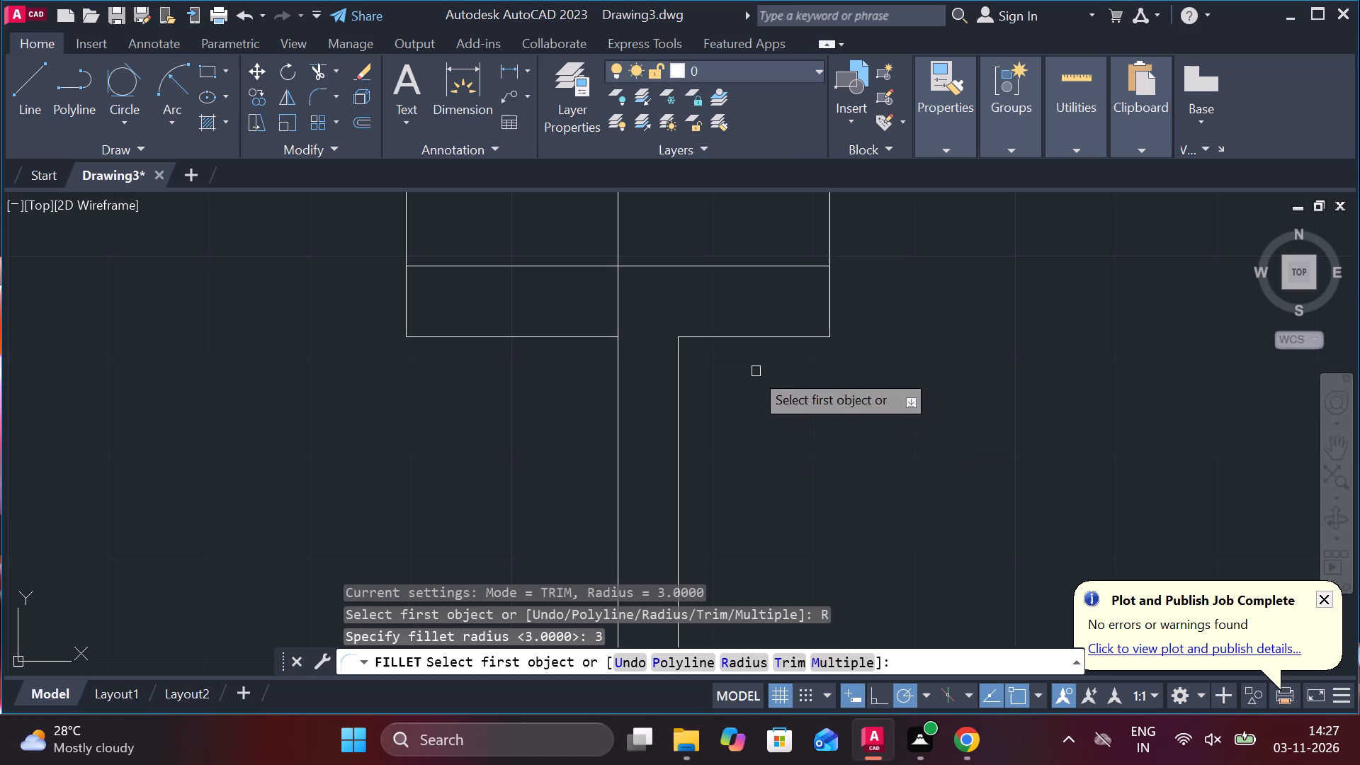
pyautogui.click(711, 330)
pyautogui.click(677, 353)
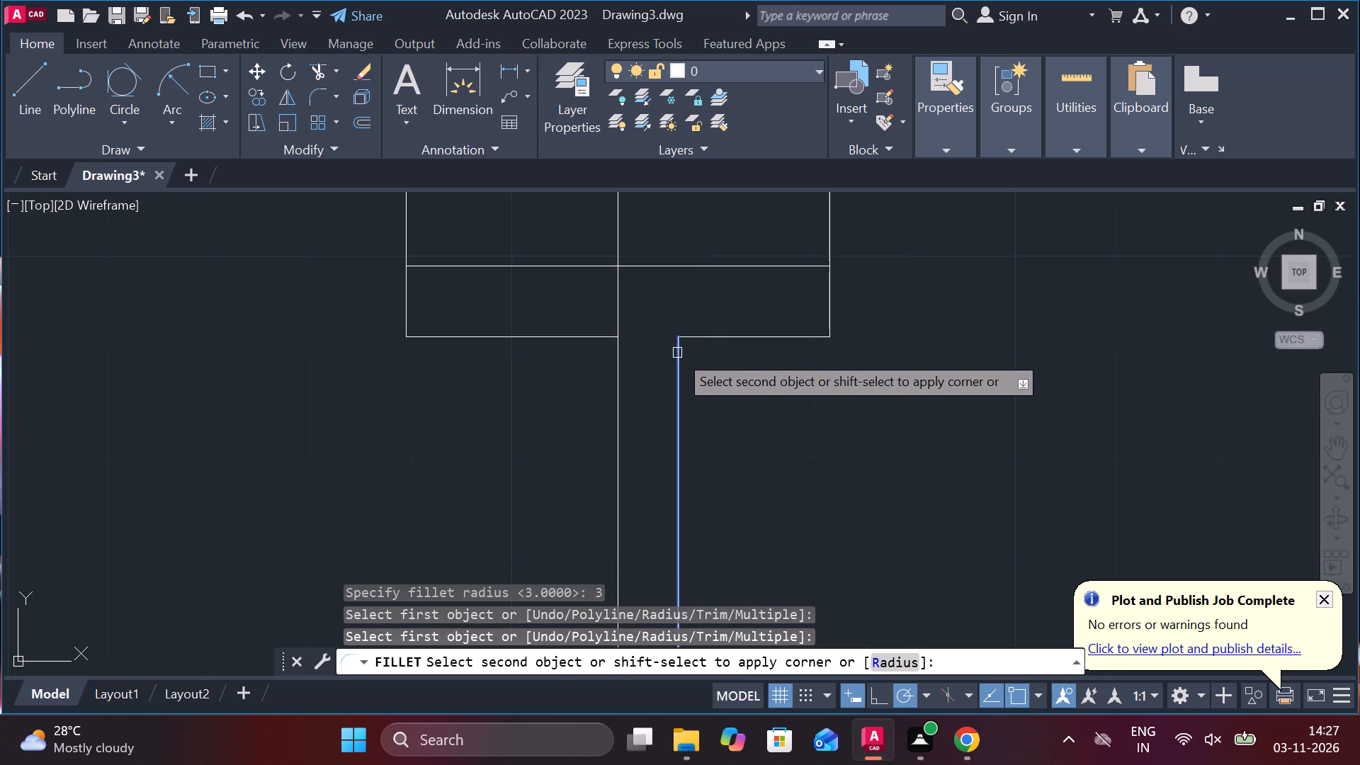
pyautogui.click(708, 338)
# Trim the eye's top edge between the arm lines and remove the offset line's portions inside the eye.
pyautogui.scroll(-1, 815, 470)
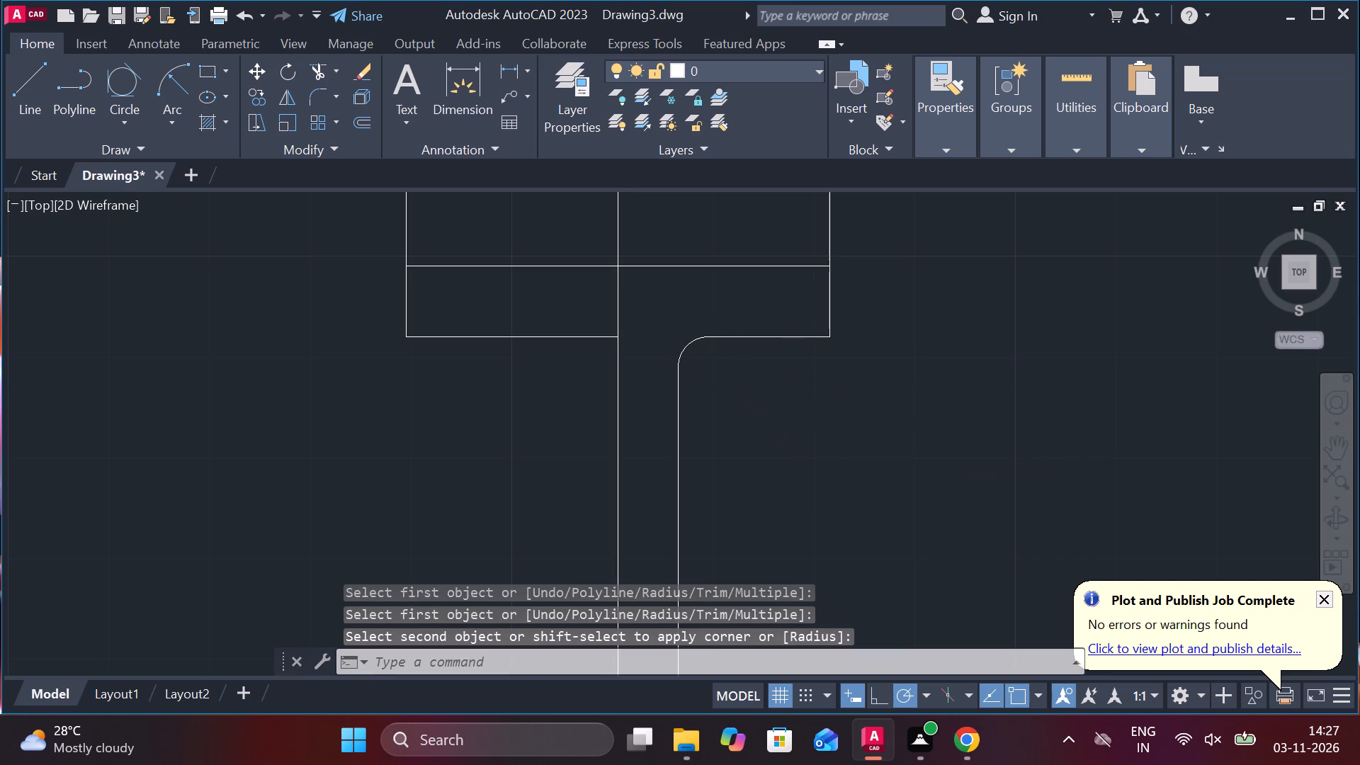
pyautogui.moveTo(815, 470); pyautogui.dragTo(798, 409, button='middle')
pyautogui.moveTo(785, 431); pyautogui.dragTo(791, 322, button='middle')
pyautogui.scroll(-1, 788, 336)
pyautogui.moveTo(788, 429); pyautogui.dragTo(792, 325, button='middle')
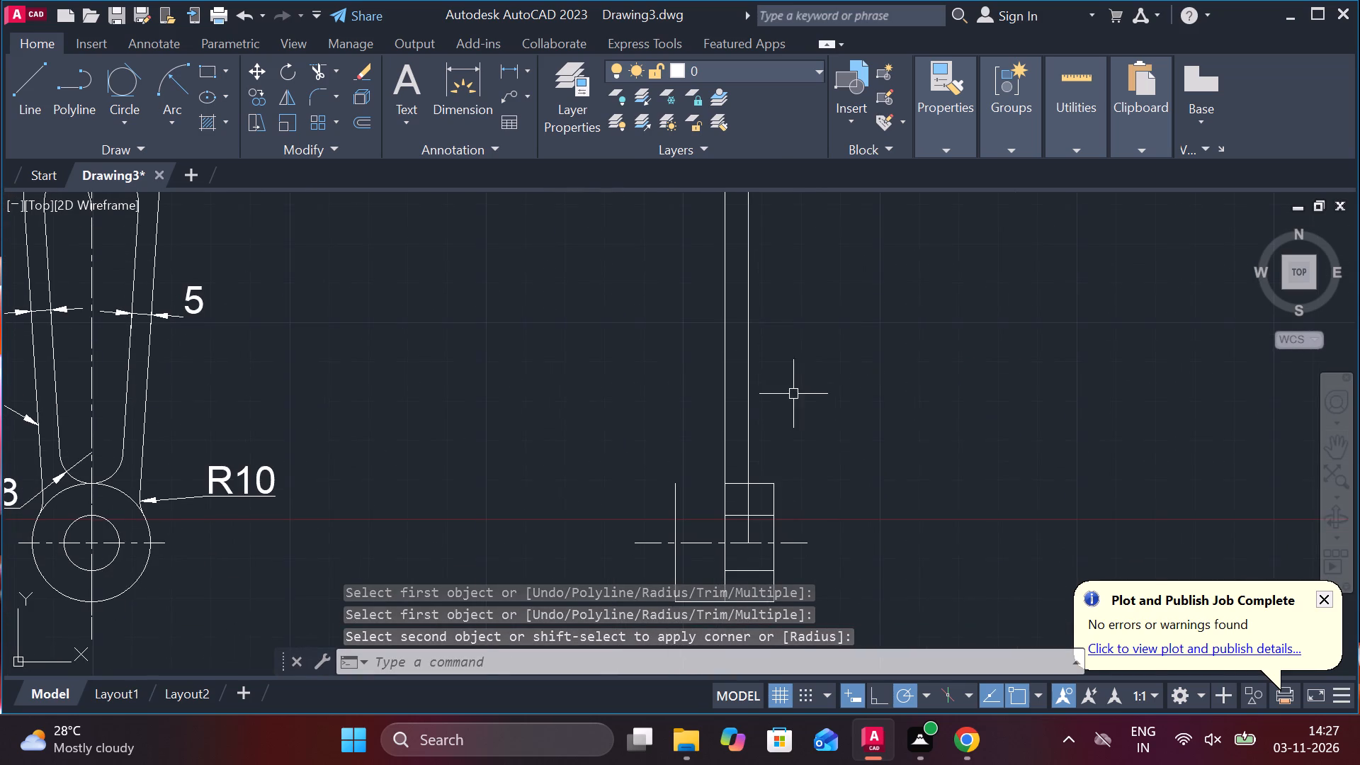
pyautogui.moveTo(797, 420); pyautogui.dragTo(778, 293, button='middle')
pyautogui.scroll(1, 753, 359)
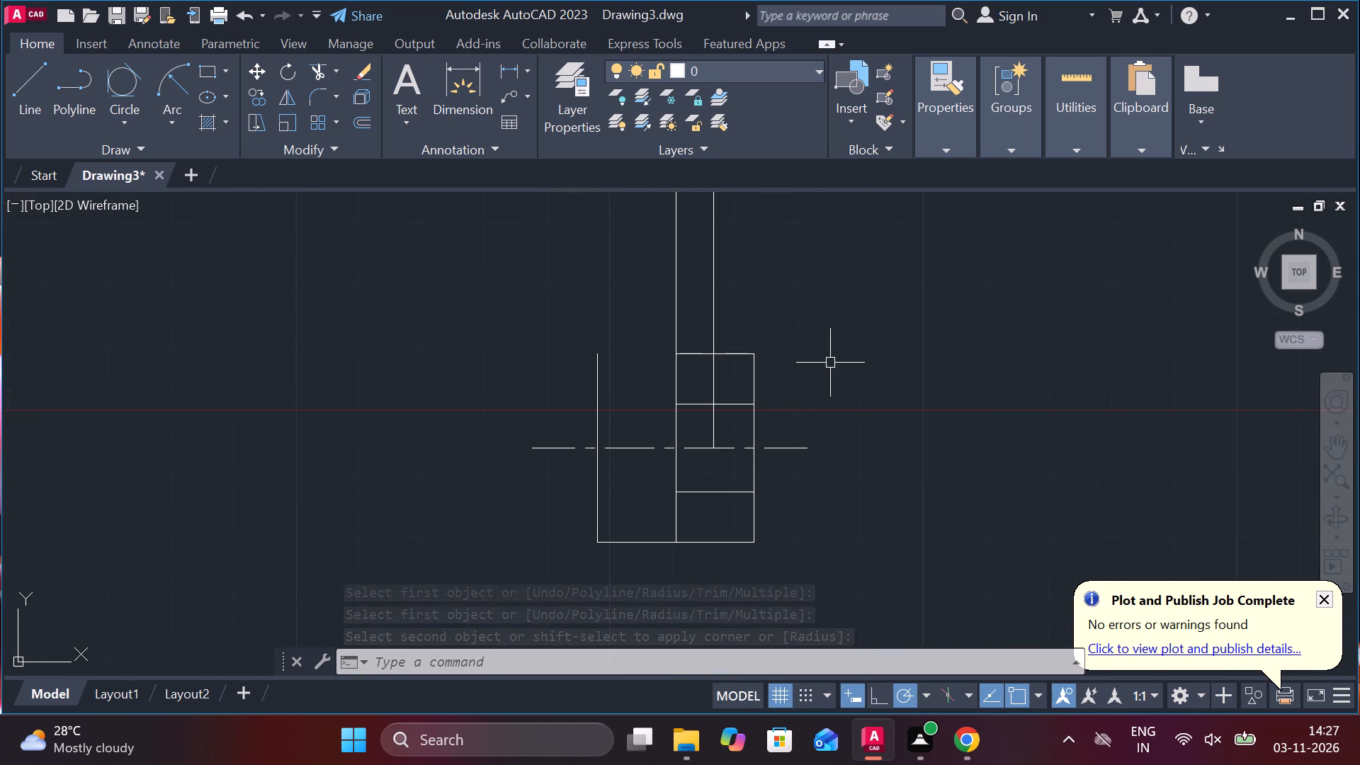
pyautogui.write('TR')
pyautogui.press('space')
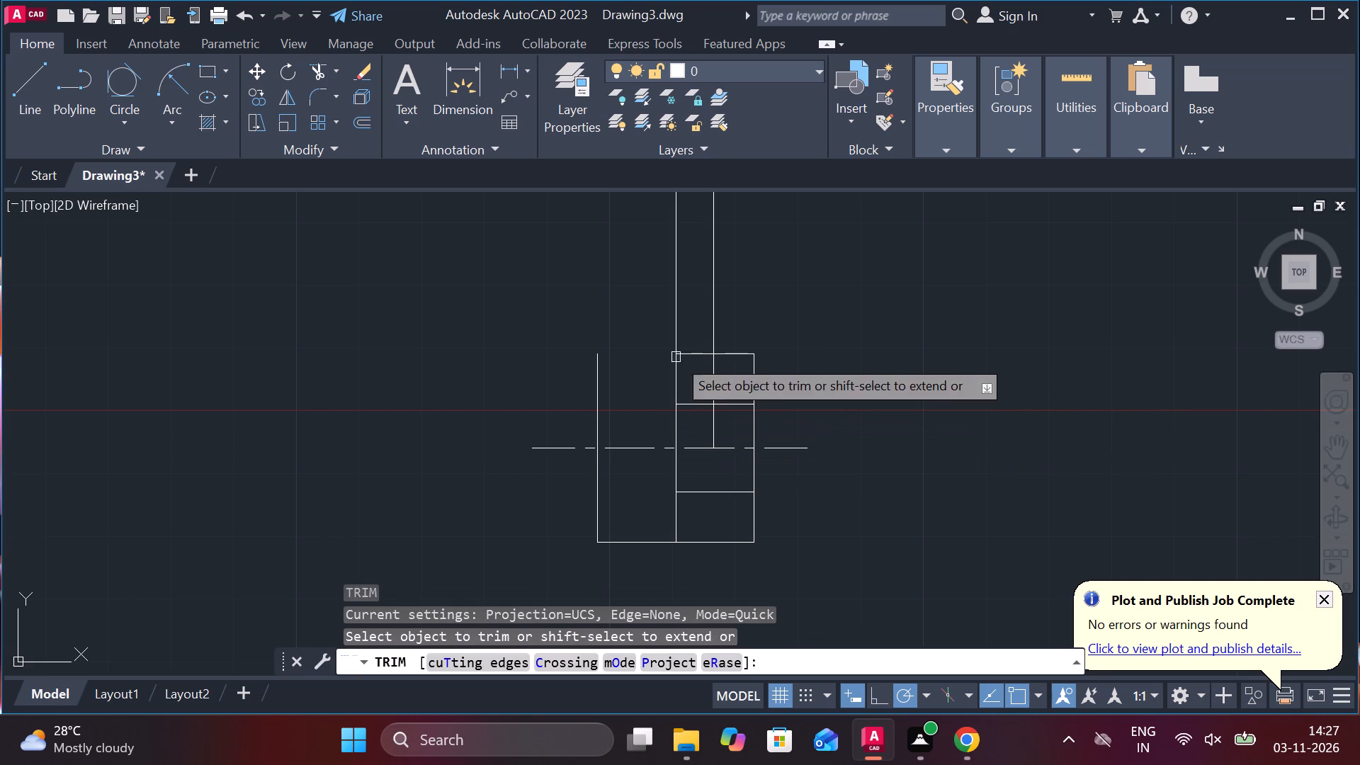
pyautogui.click(699, 356)
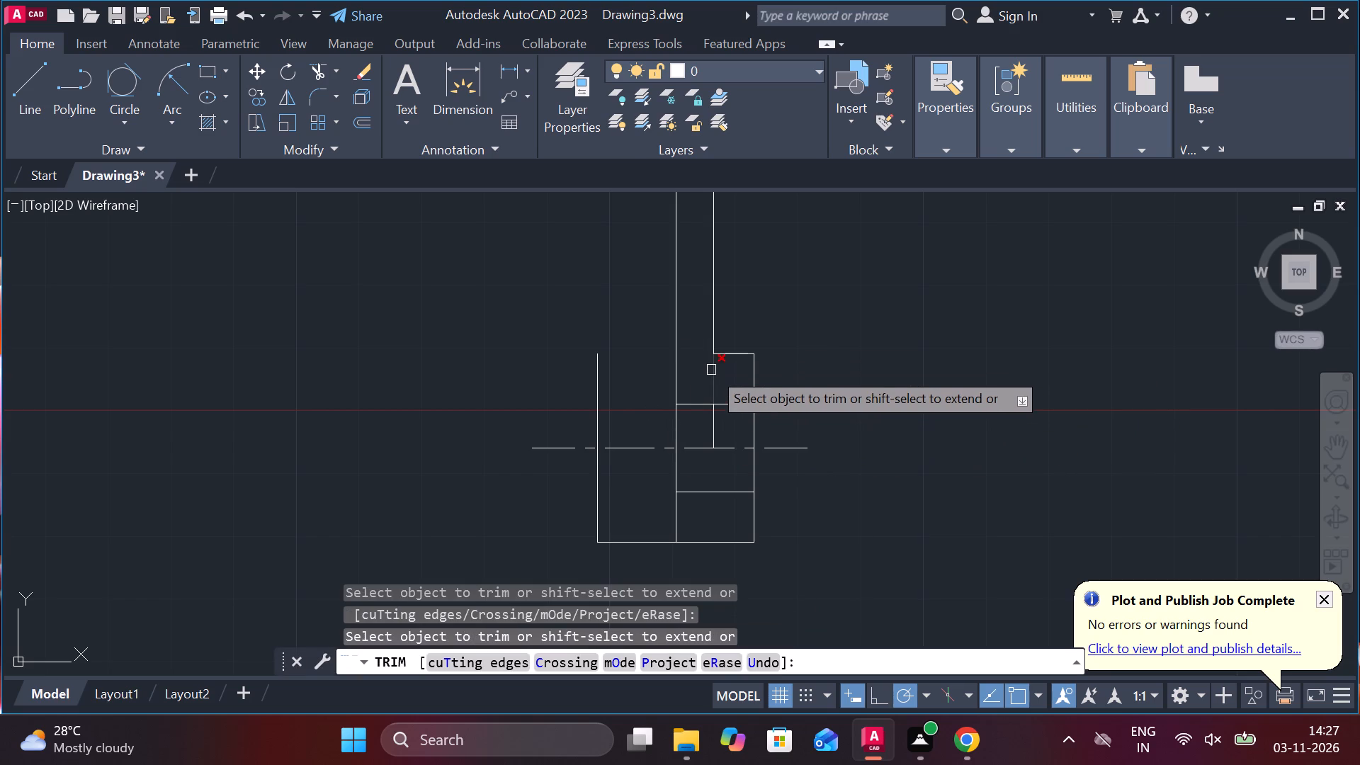
pyautogui.click(711, 370)
pyautogui.click(715, 426)
pyautogui.scroll(1, 841, 267)
pyautogui.press('Escape')
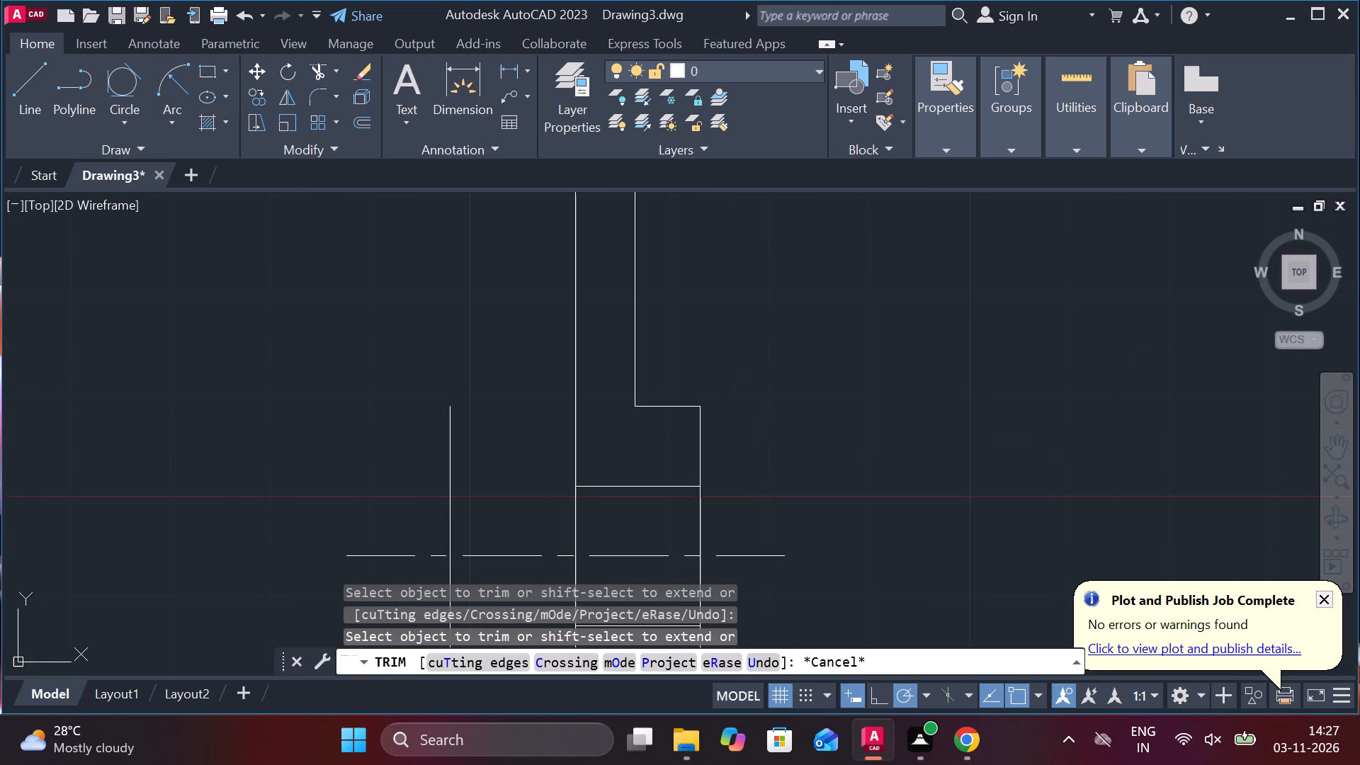
# Fillet the corner between the offset arm line and the eye's top edge with radius 3.
pyautogui.write('F R 3')
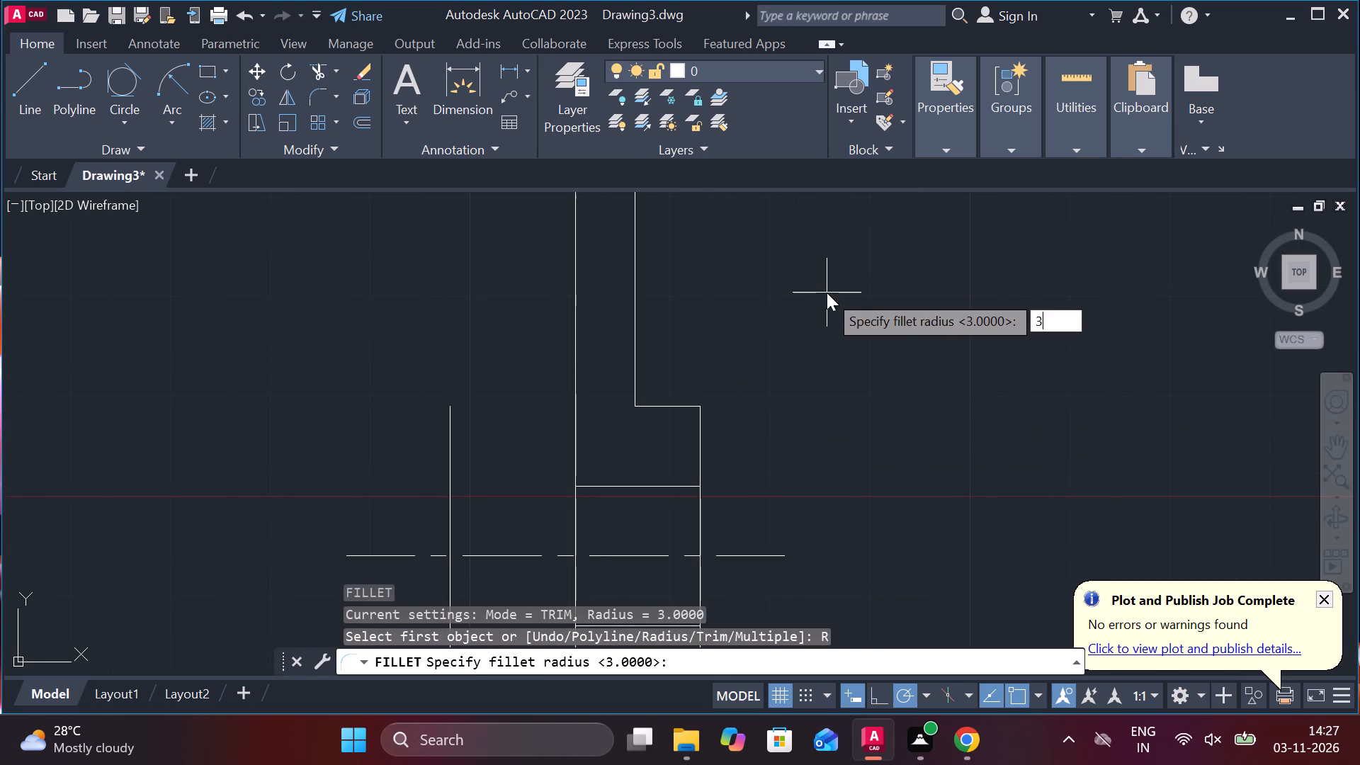
pyautogui.press('space')
pyautogui.click(636, 362)
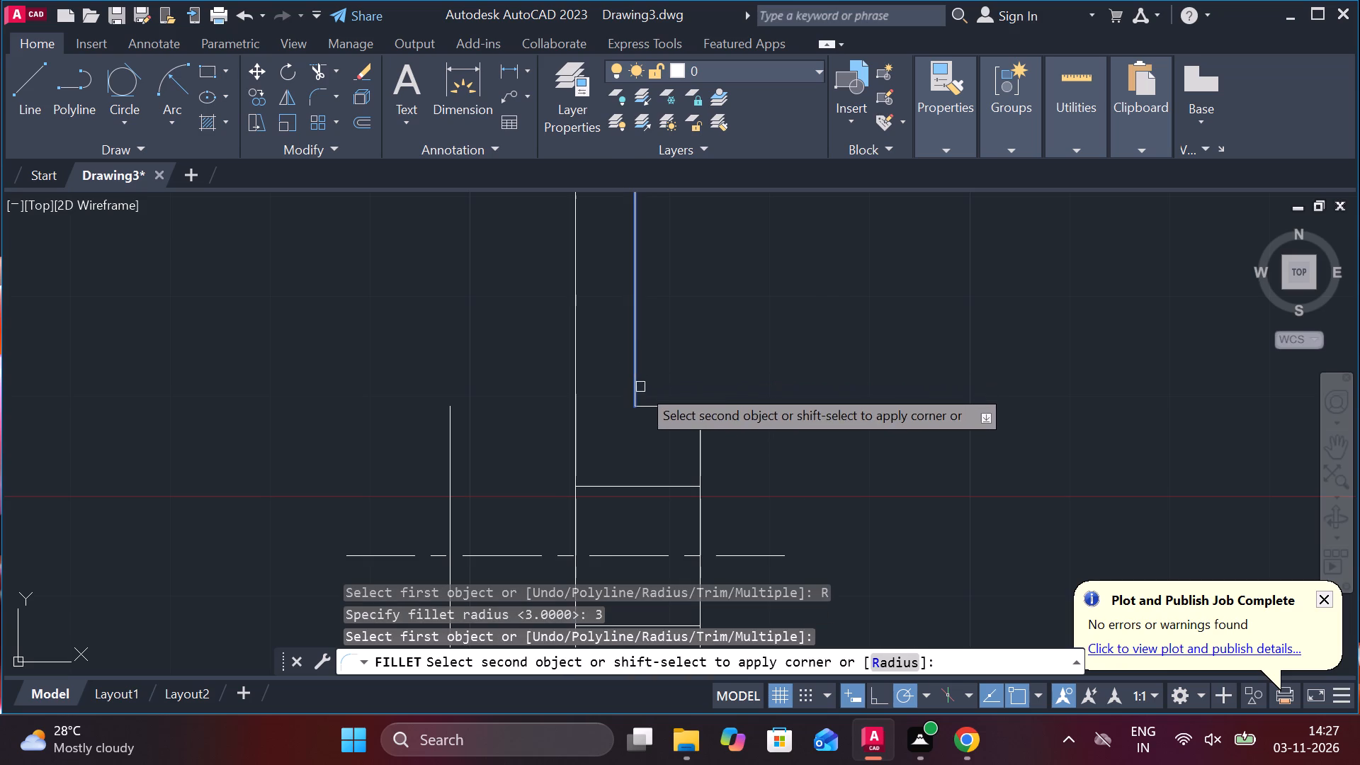
pyautogui.click(659, 413)
pyautogui.click(659, 409)
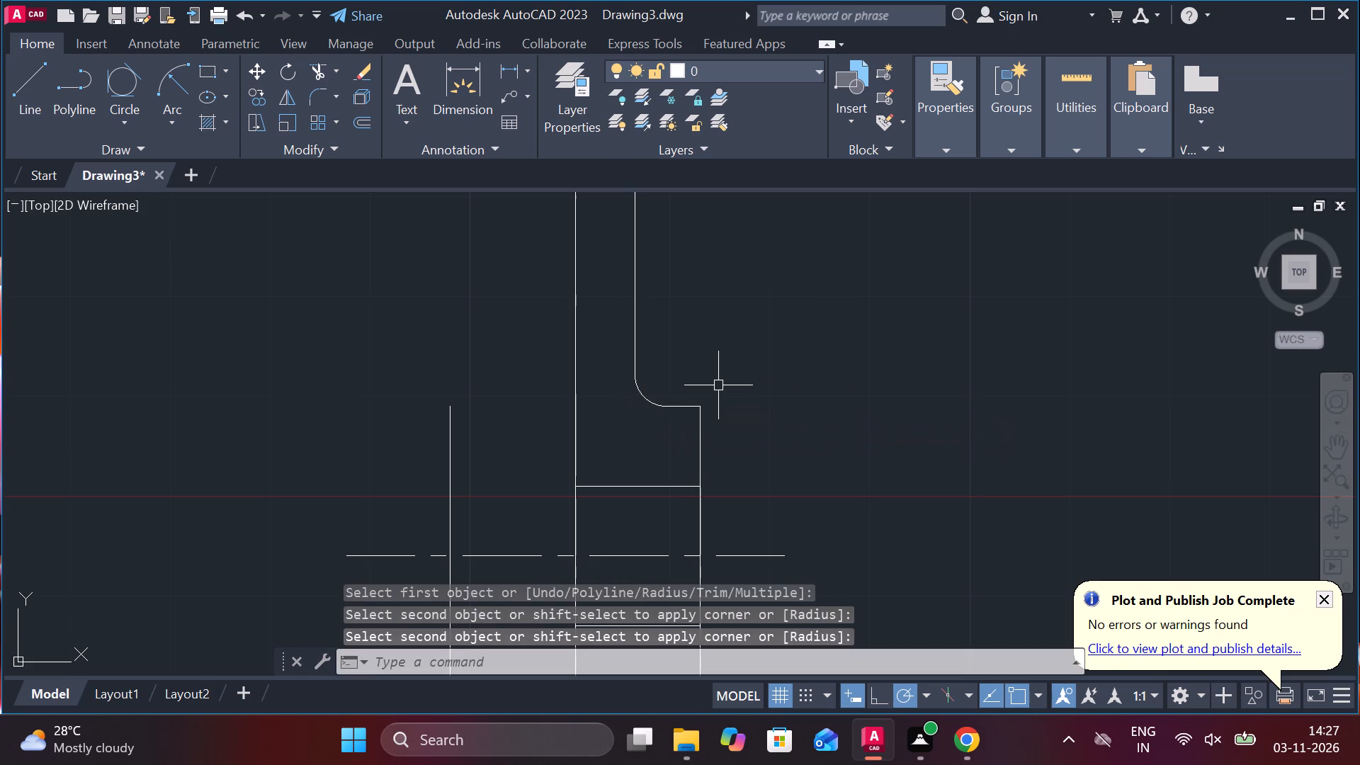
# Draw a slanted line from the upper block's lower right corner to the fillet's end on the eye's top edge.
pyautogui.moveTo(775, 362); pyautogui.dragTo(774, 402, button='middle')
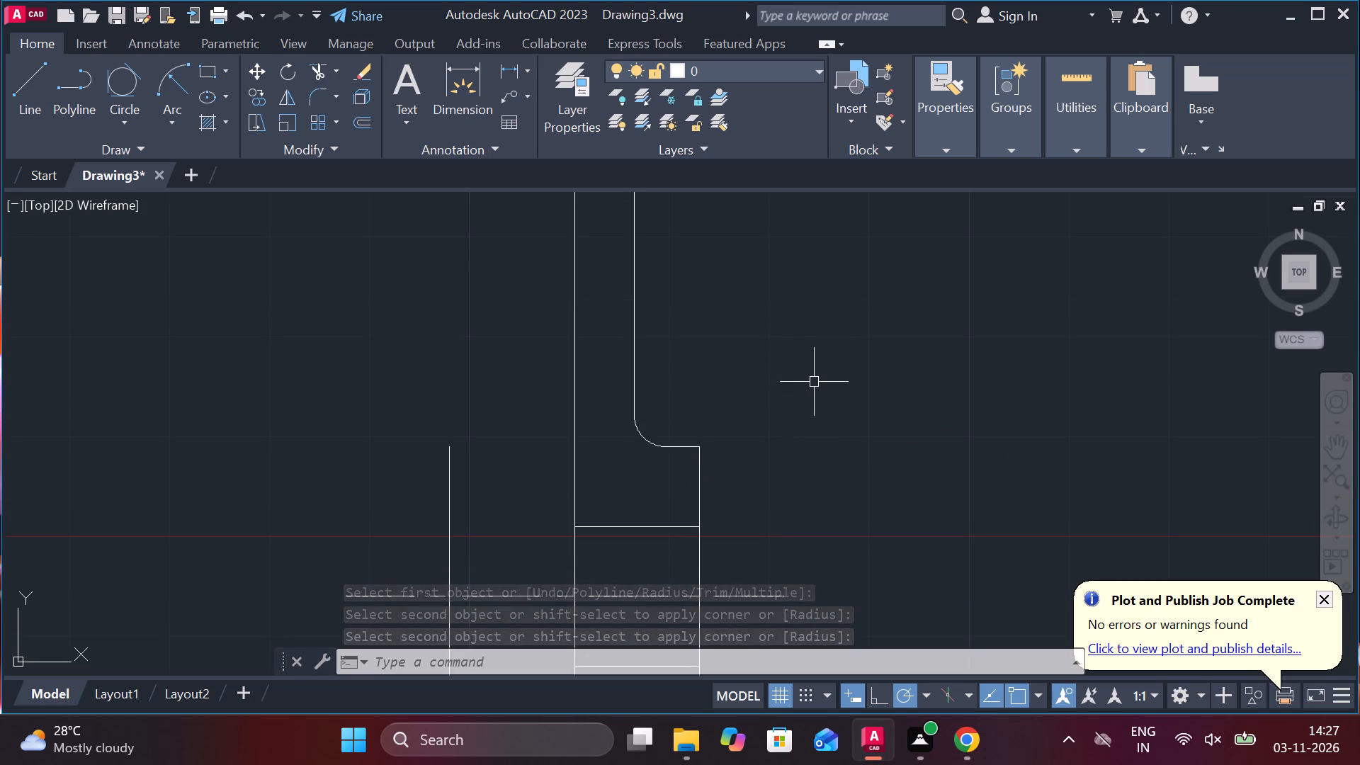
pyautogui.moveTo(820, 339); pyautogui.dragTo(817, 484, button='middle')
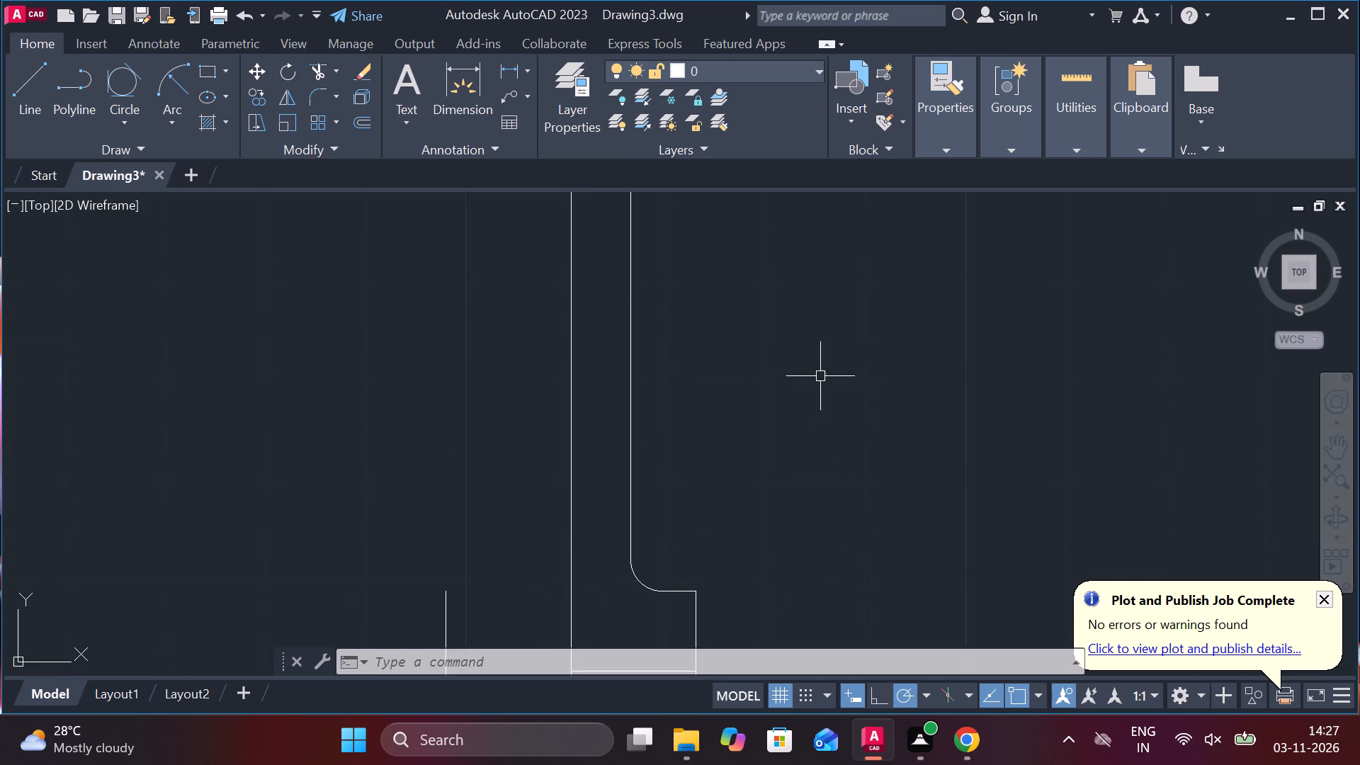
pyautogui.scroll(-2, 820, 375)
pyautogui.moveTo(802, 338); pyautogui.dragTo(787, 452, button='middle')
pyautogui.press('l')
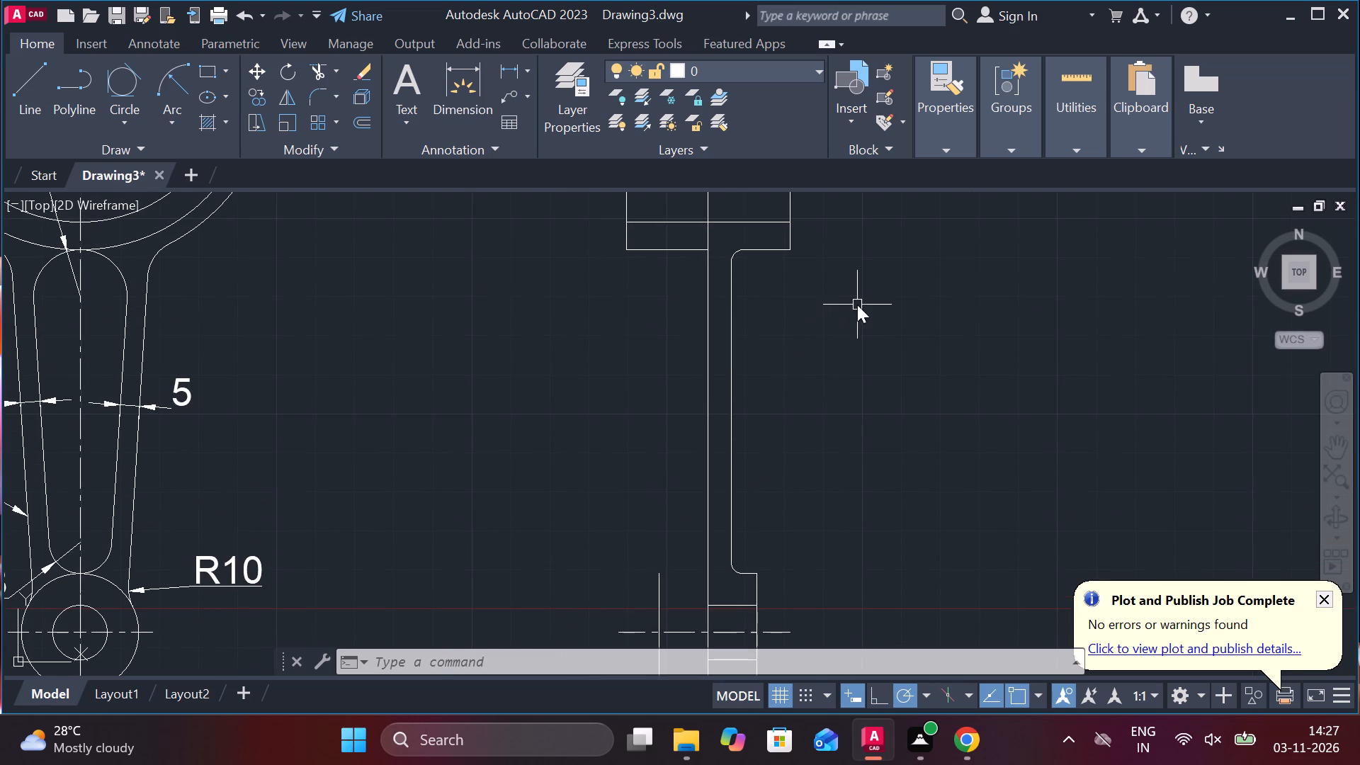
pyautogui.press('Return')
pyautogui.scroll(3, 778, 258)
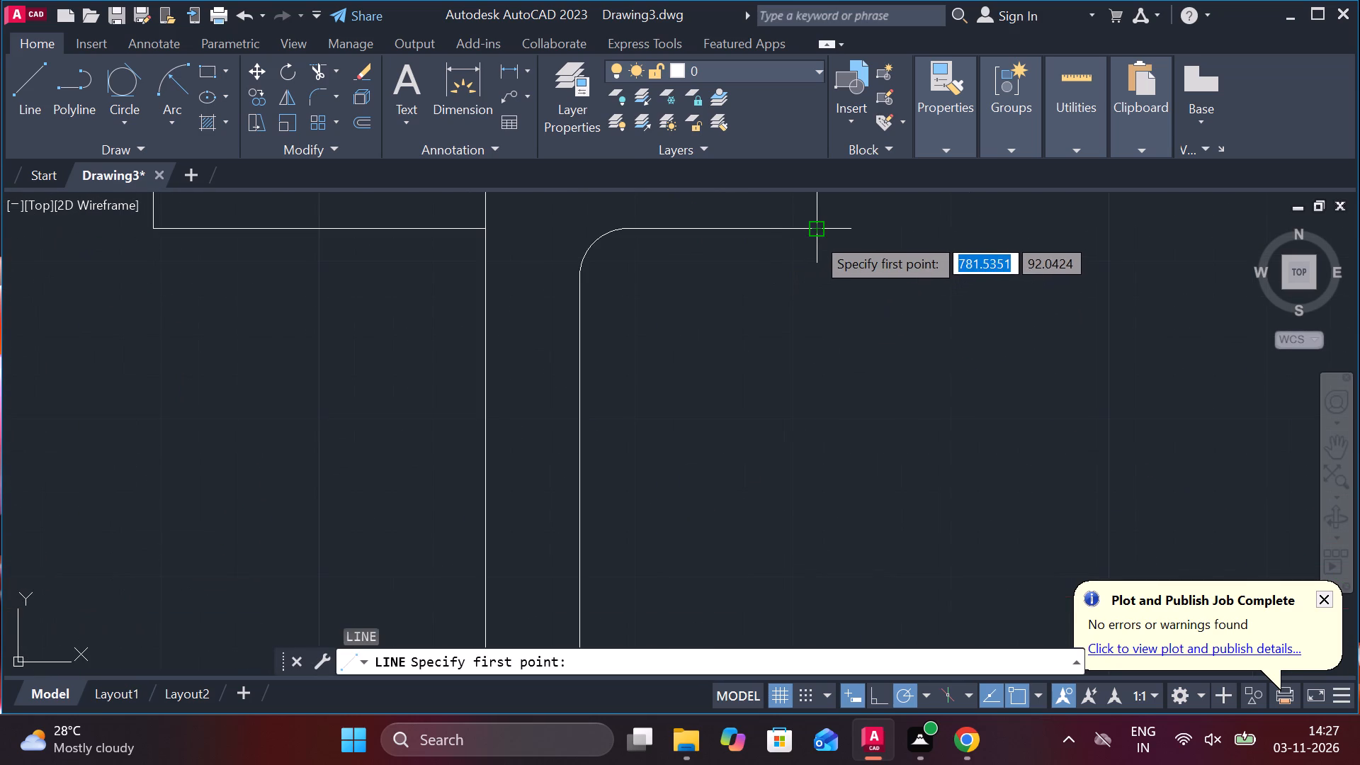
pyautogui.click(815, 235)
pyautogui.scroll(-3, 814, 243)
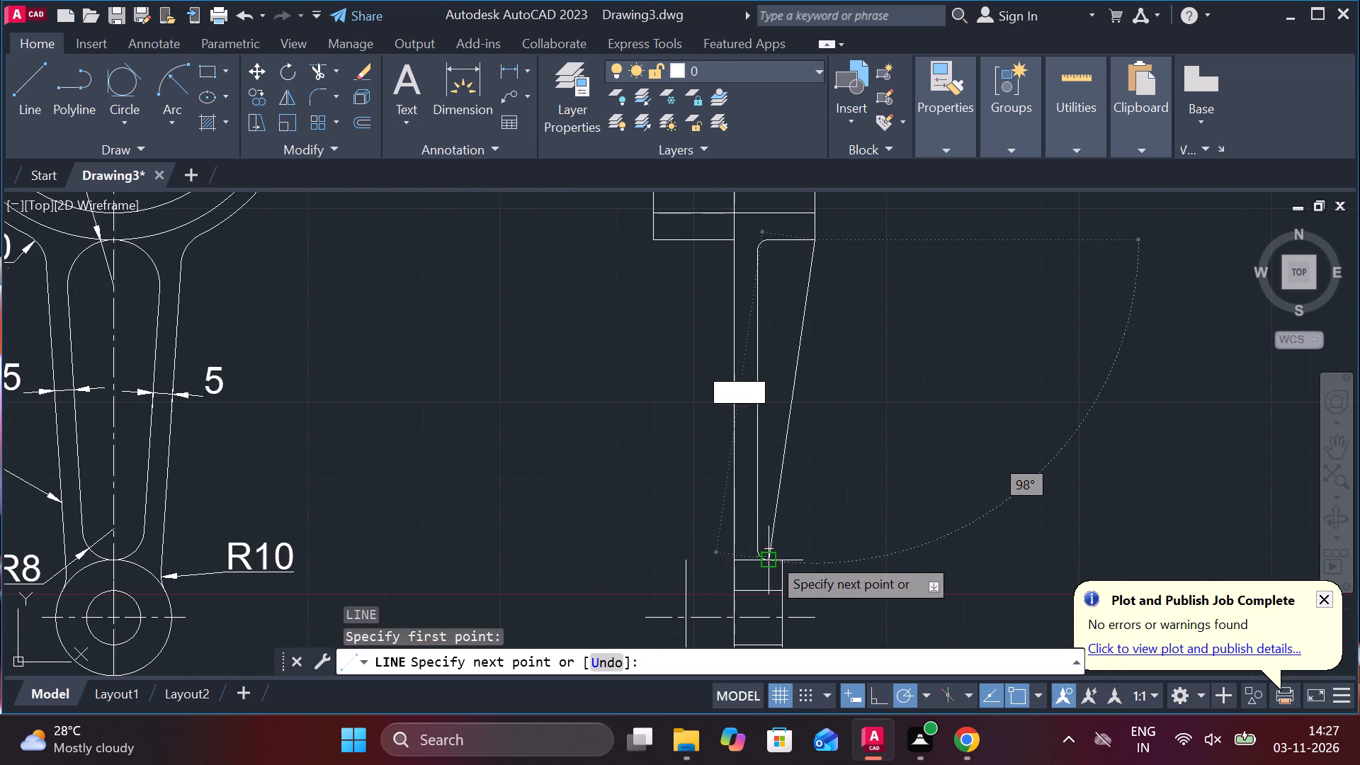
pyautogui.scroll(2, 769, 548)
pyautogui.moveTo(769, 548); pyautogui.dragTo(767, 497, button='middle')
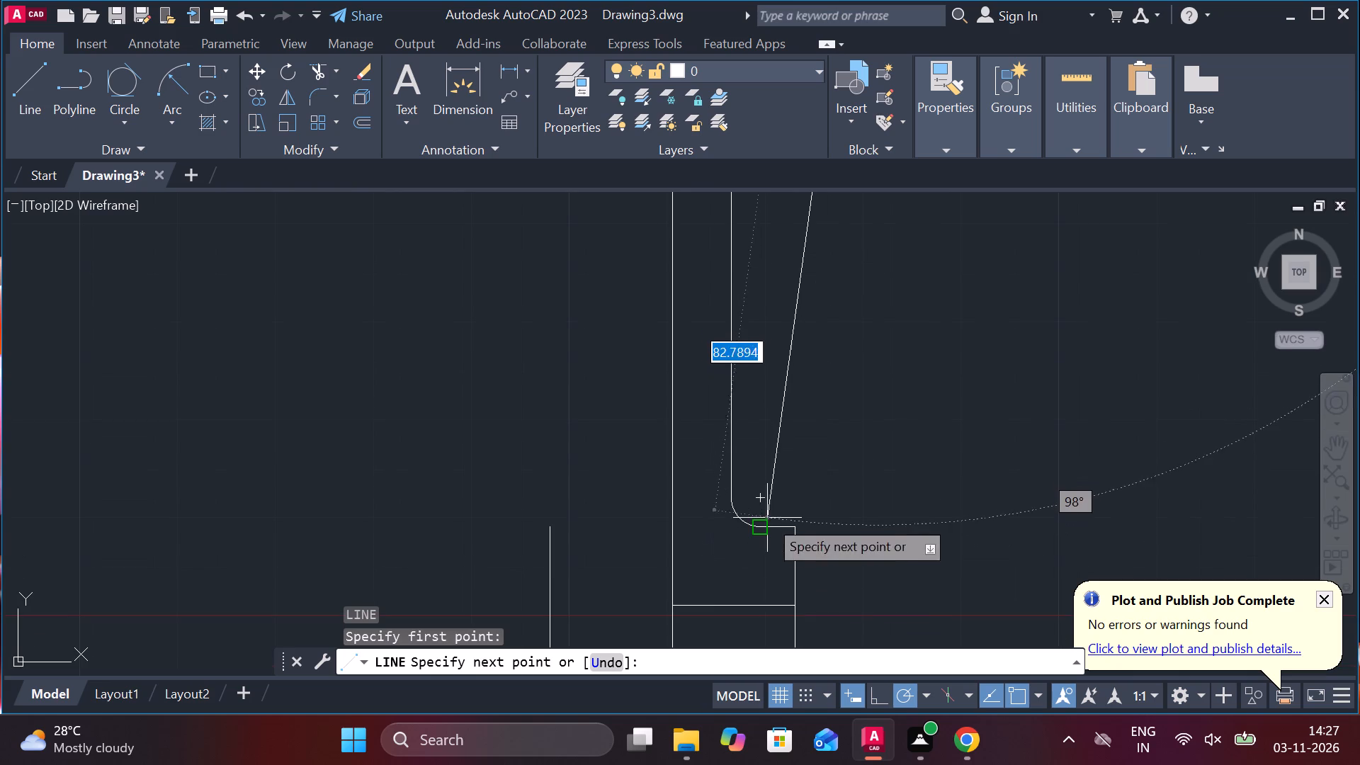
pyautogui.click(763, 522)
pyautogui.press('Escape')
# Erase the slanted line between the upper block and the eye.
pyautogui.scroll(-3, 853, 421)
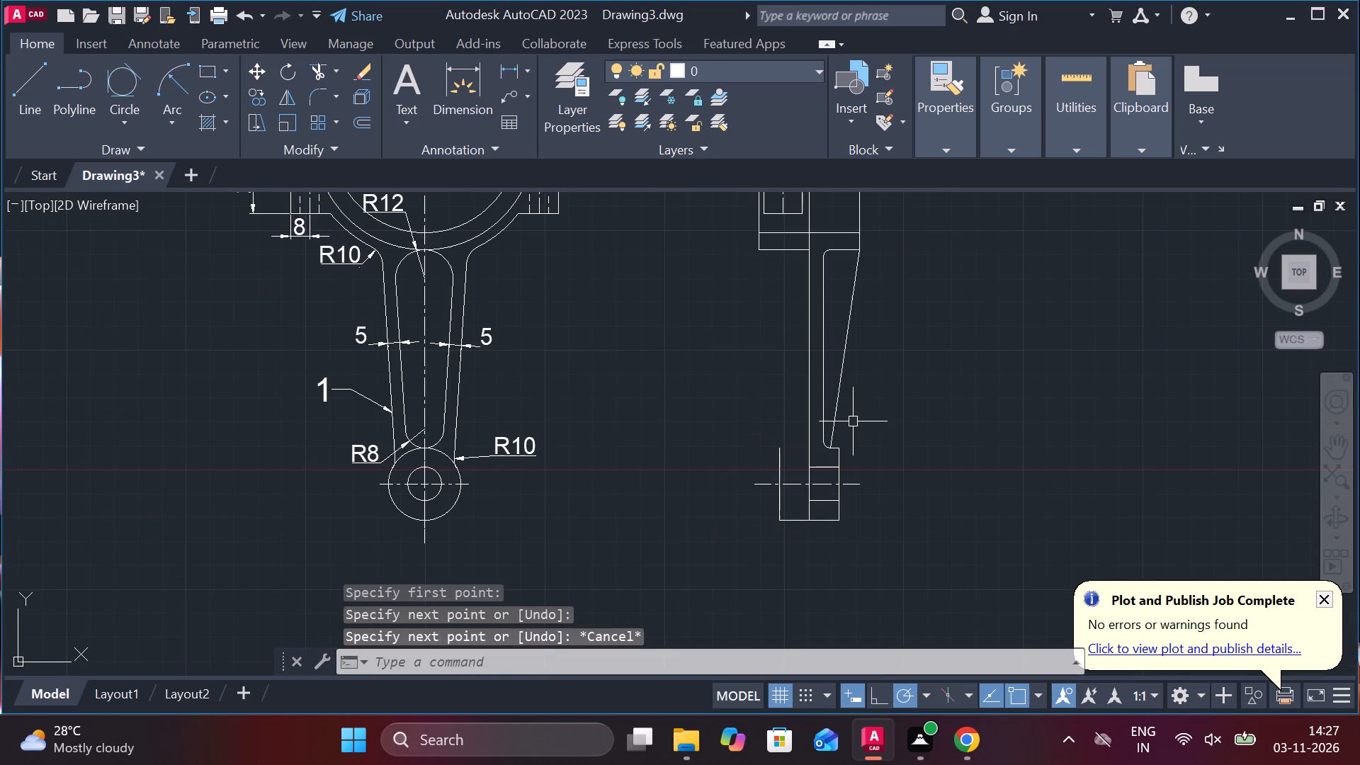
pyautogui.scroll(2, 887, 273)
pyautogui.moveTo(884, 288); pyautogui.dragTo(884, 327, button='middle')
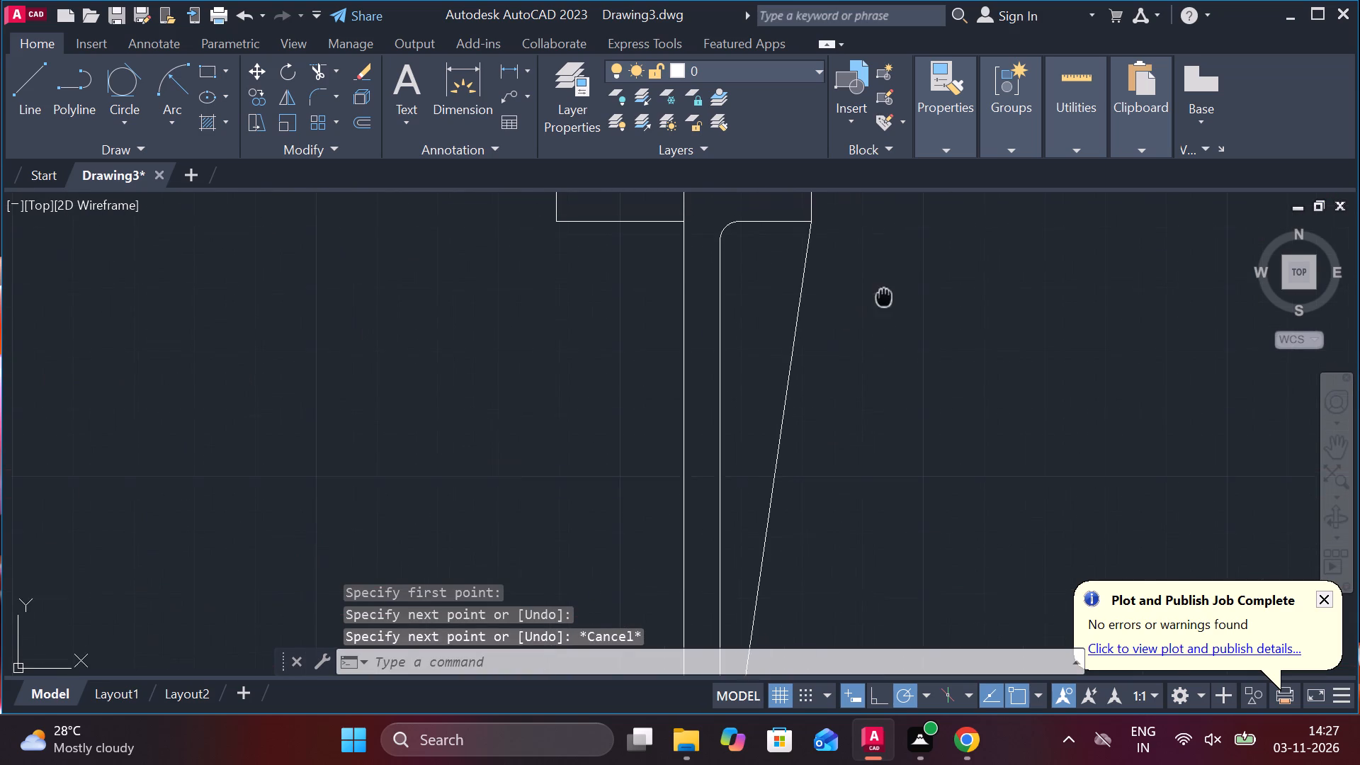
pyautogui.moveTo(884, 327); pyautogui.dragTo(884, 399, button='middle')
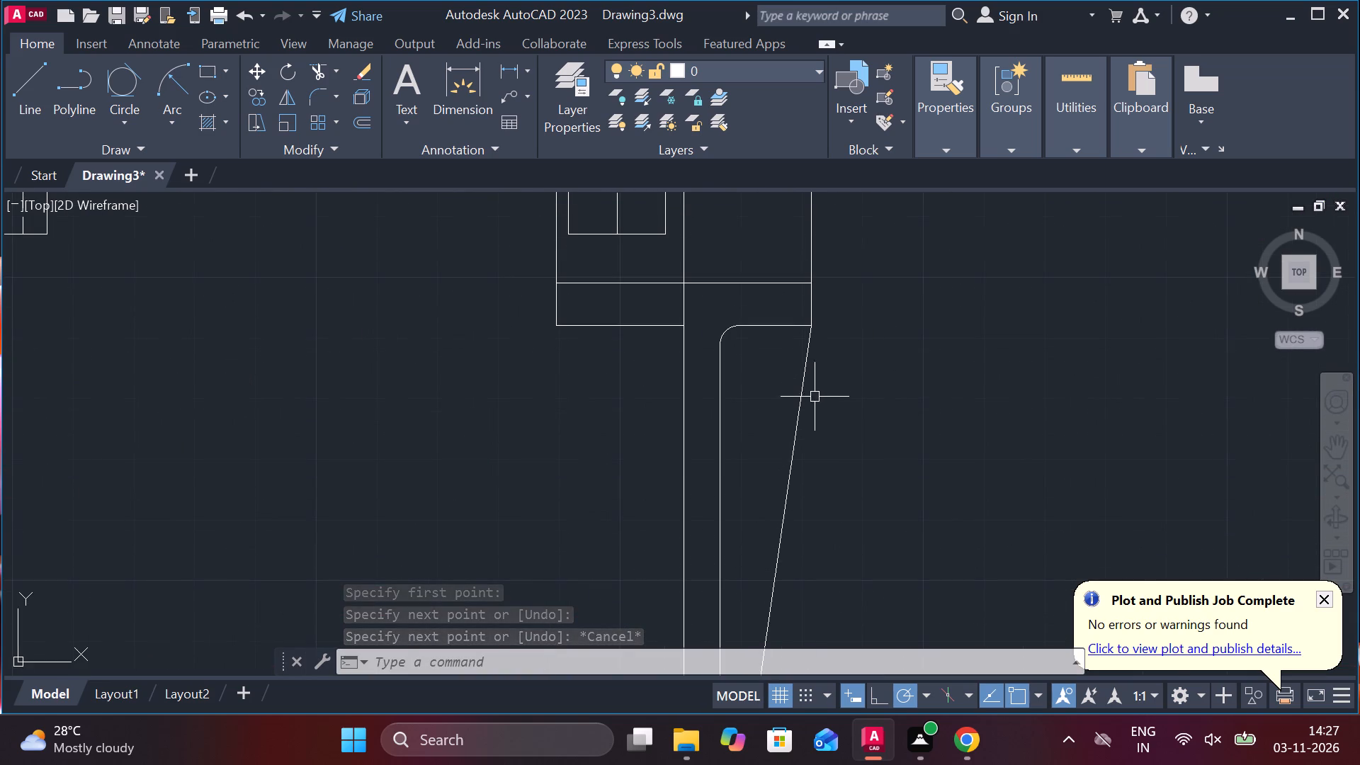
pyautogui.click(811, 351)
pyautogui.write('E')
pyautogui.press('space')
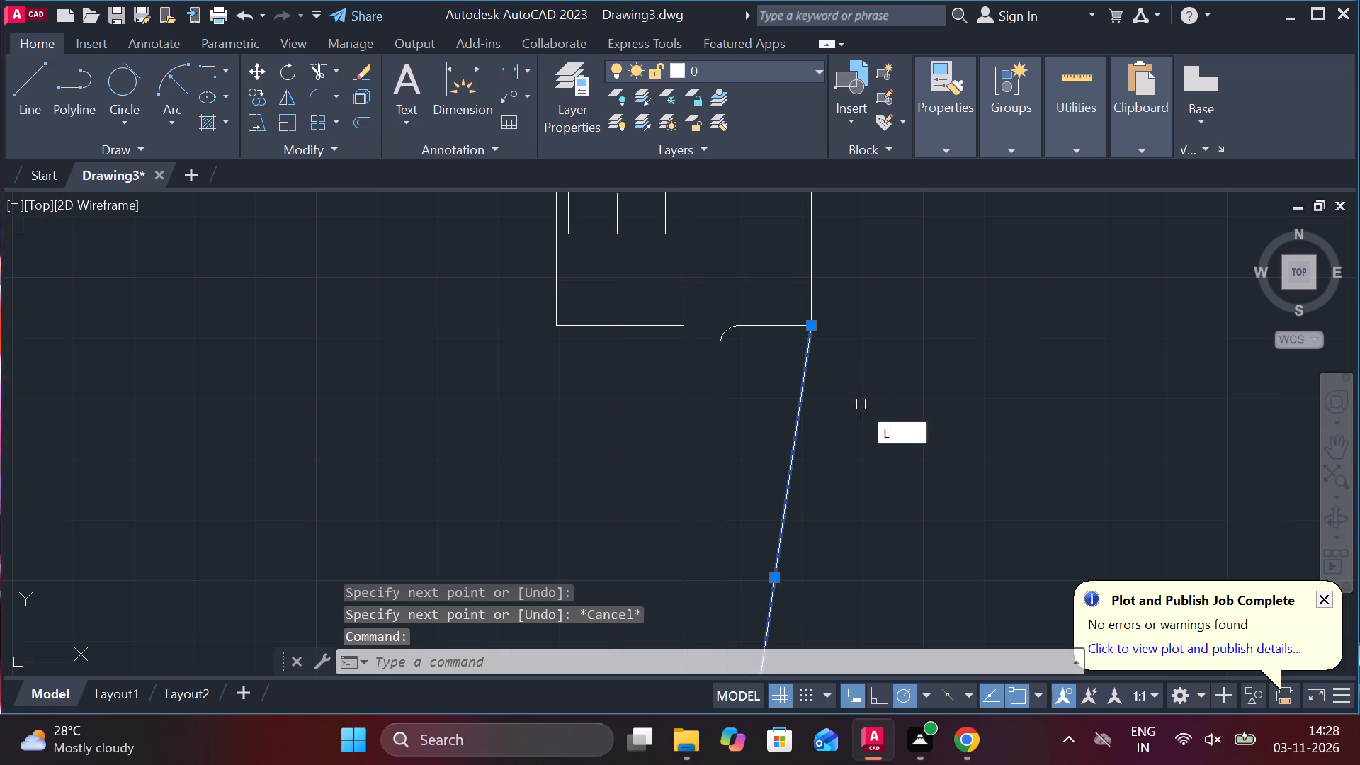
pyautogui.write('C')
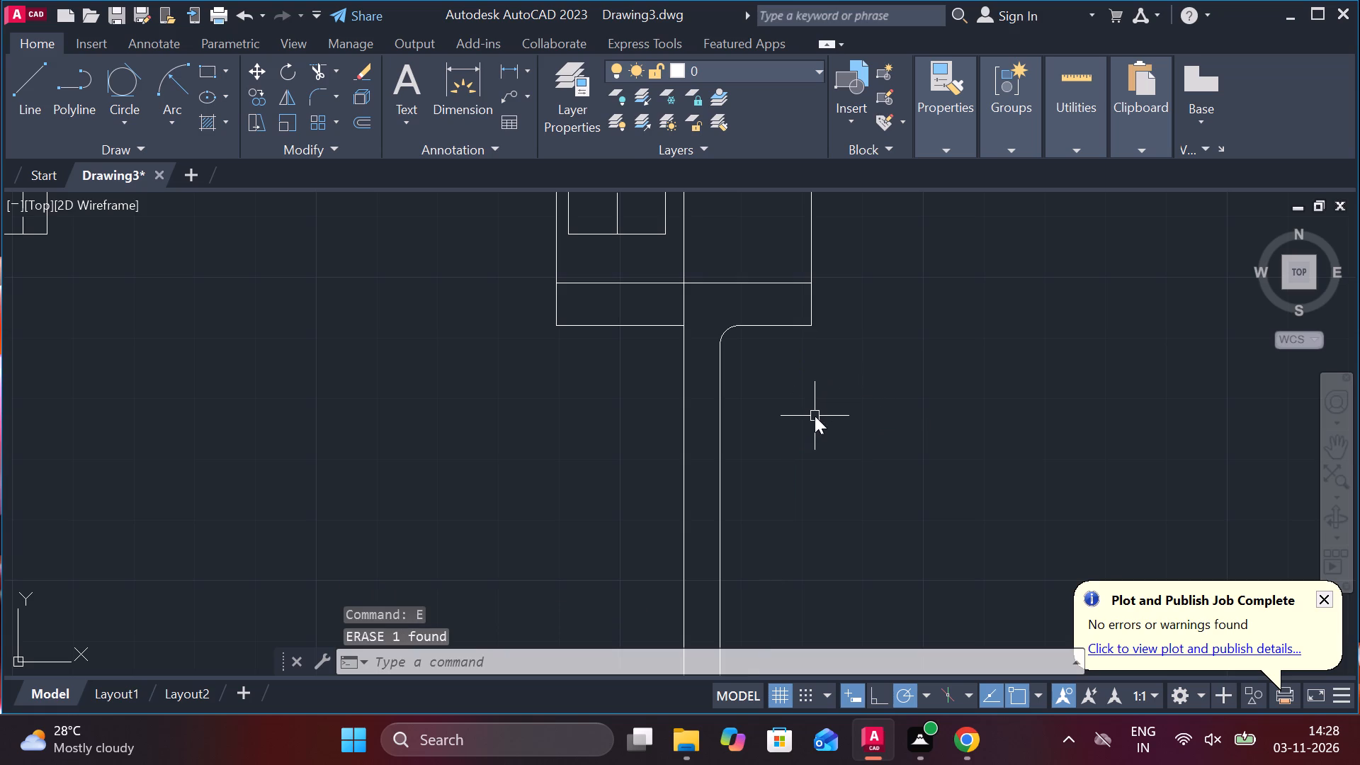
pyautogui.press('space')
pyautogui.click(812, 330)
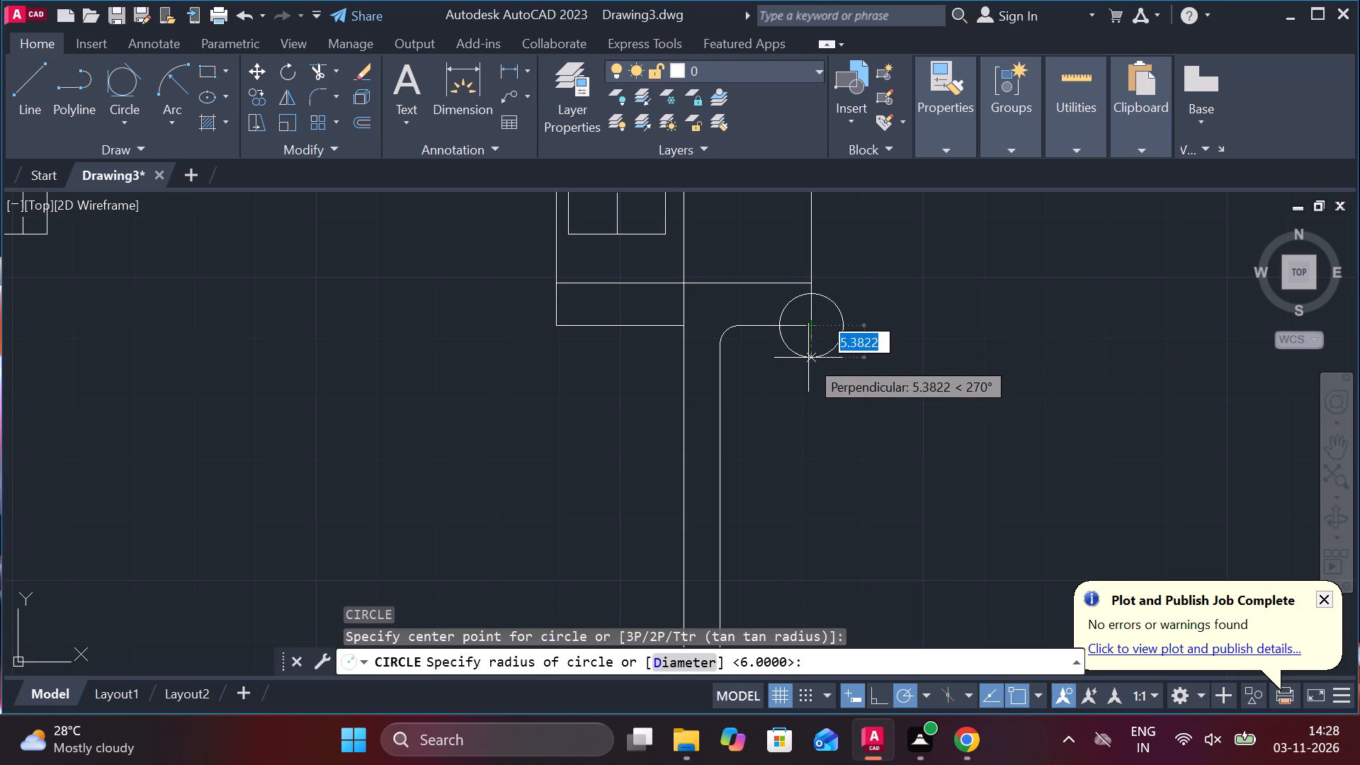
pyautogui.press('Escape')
# Draw a two-point circle about 7.8 in diameter, starting at the upper block's lower right corner and extending below it.
pyautogui.write('C')
pyautogui.press('space')
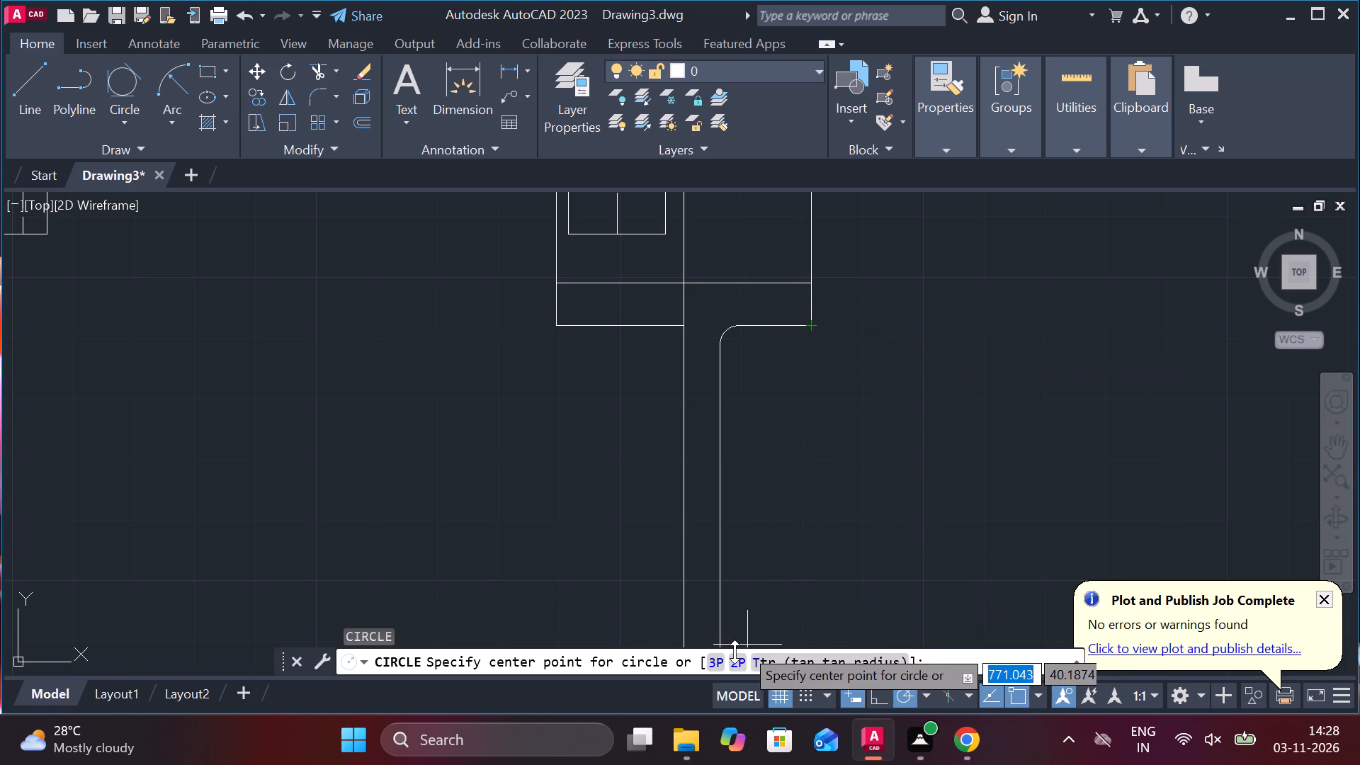
pyautogui.click(735, 660)
pyautogui.click(812, 326)
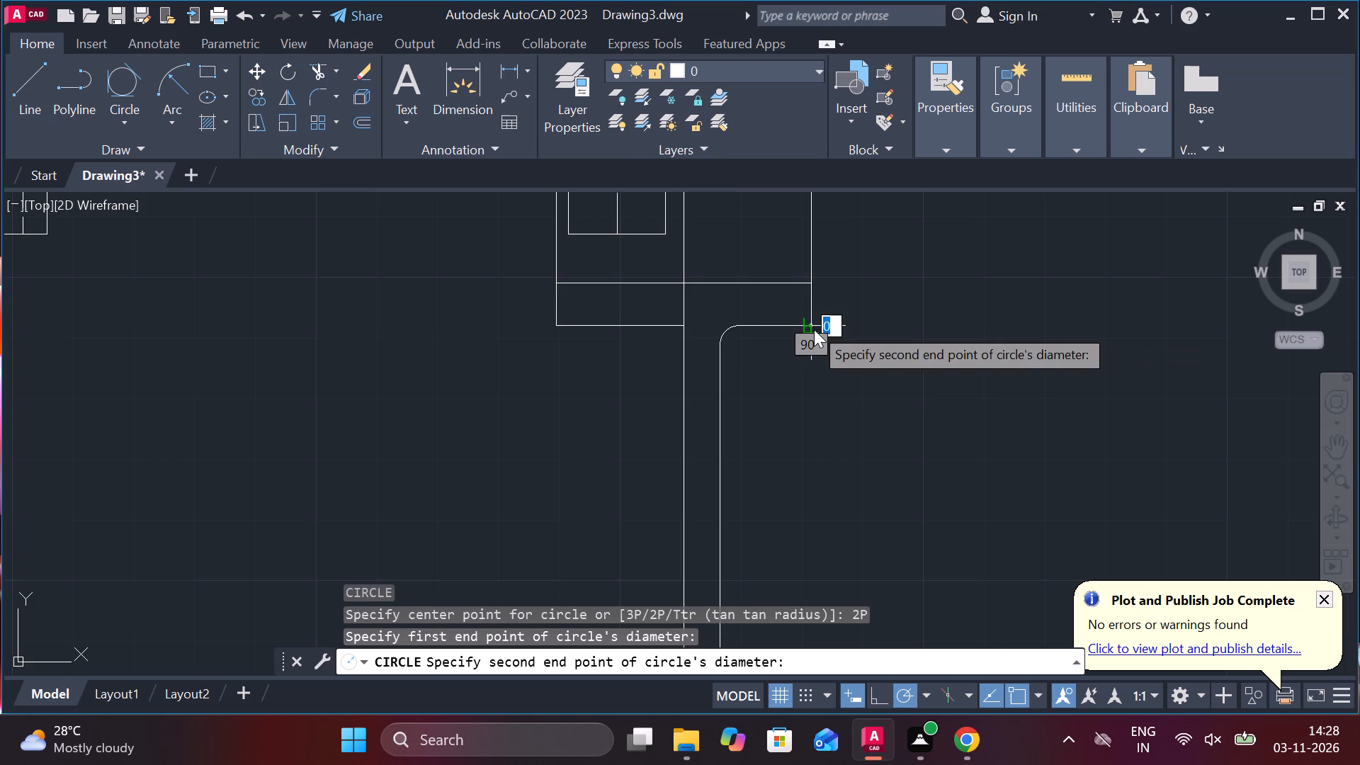
pyautogui.click(830, 369)
pyautogui.press('`')
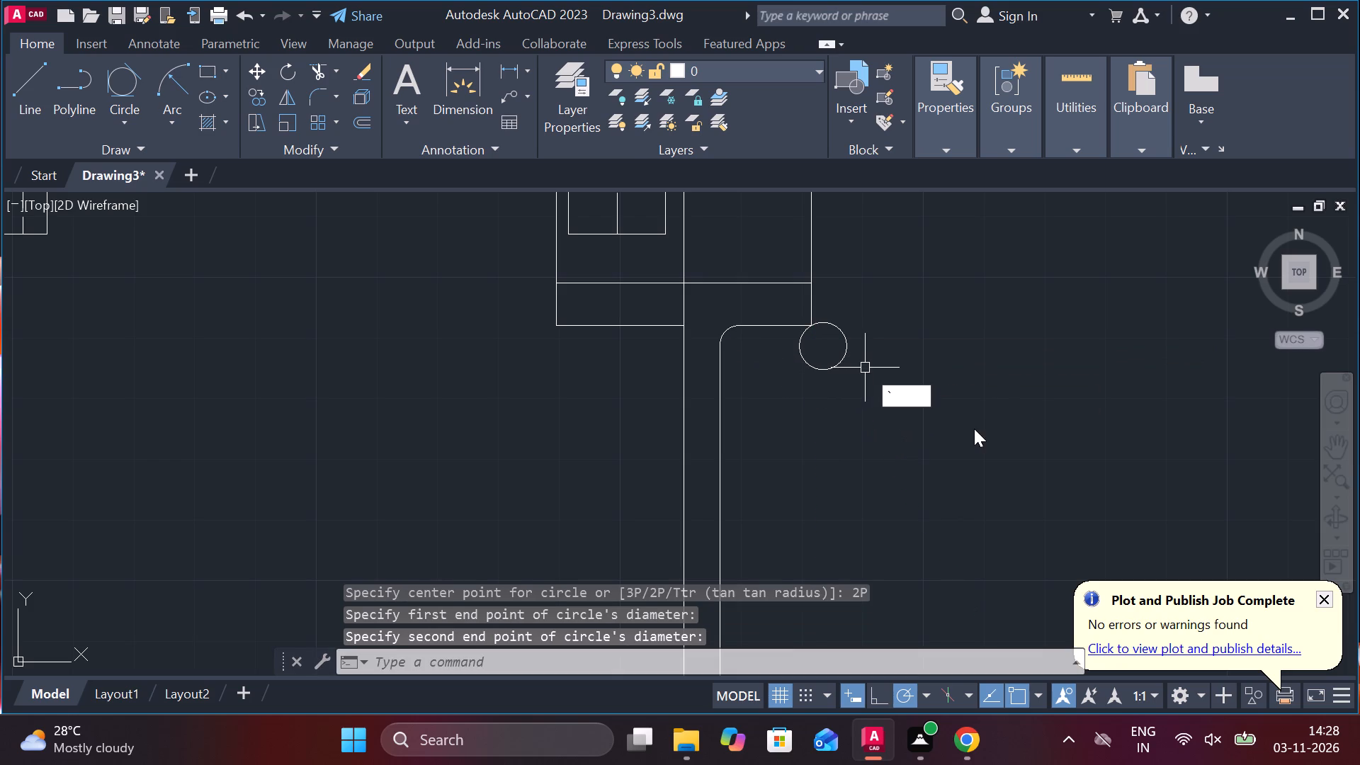
pyautogui.press('Escape')
# Draw a slanted line from the small circle's left side to the lower fillet's end on the eye's top edge.
pyautogui.press('l')
pyautogui.press('Return')
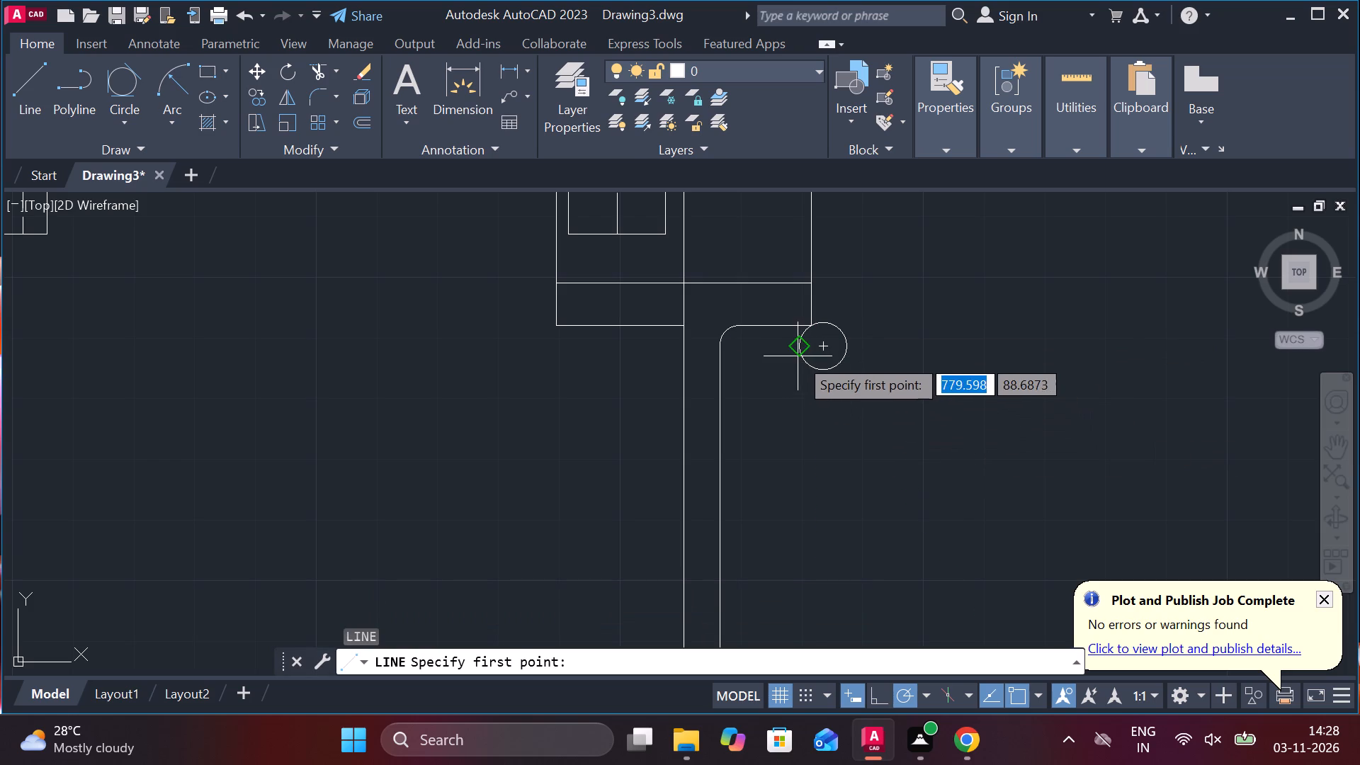
pyautogui.click(798, 356)
pyautogui.moveTo(784, 509); pyautogui.dragTo(773, 346, button='middle')
pyautogui.moveTo(738, 538); pyautogui.dragTo(742, 387, button='middle')
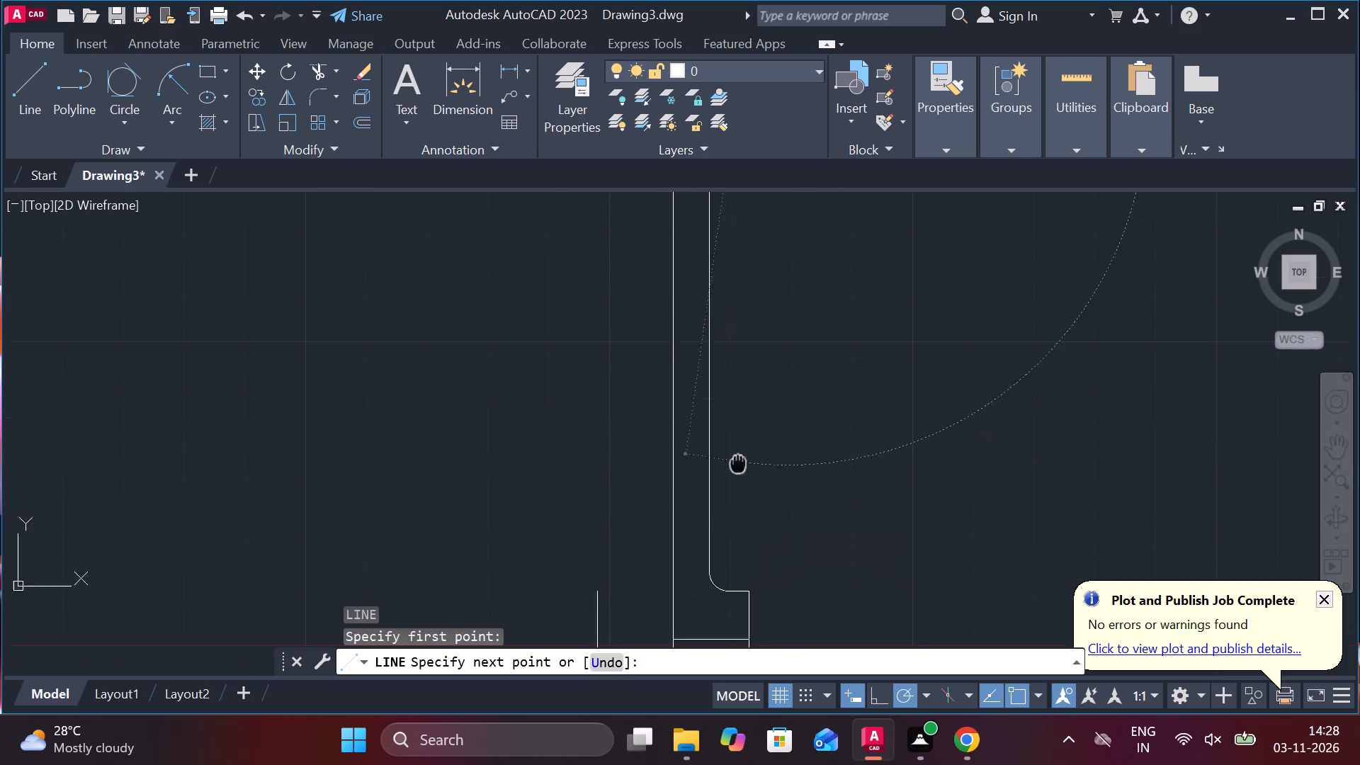
pyautogui.moveTo(742, 387); pyautogui.dragTo(742, 384, button='middle')
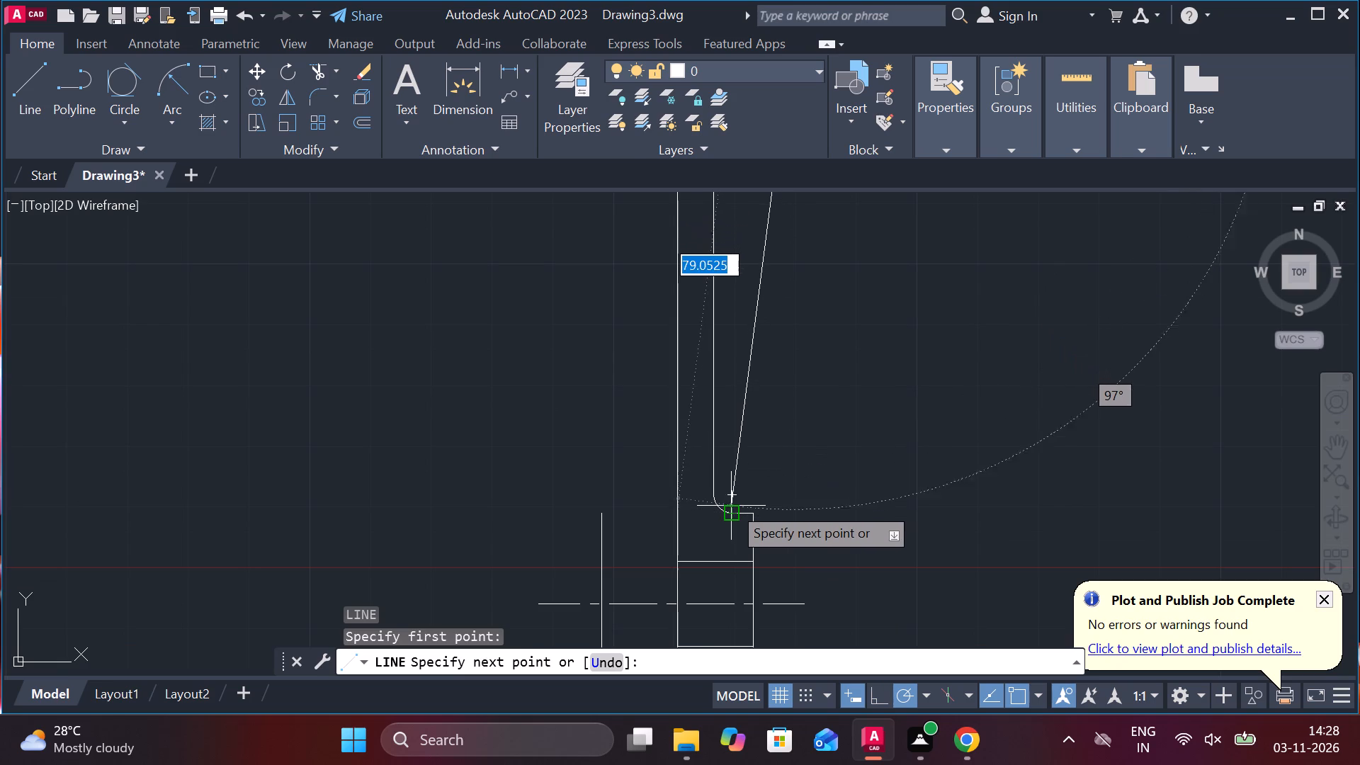
pyautogui.click(730, 515)
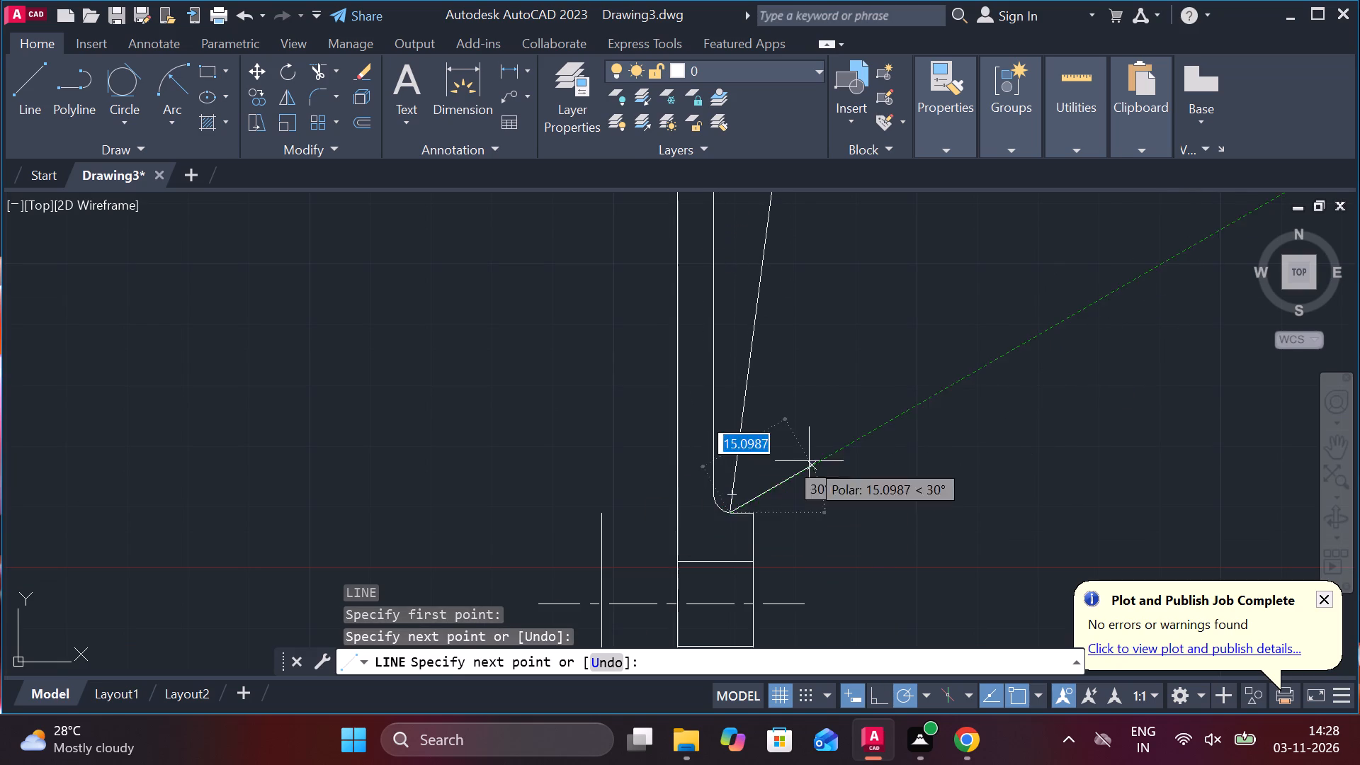
pyautogui.press('Escape')
# Trim the small circle to leave only the short arc between the upper block's corner and the slanted line.
pyautogui.scroll(-2, 825, 407)
pyautogui.moveTo(858, 333); pyautogui.dragTo(837, 467, button='middle')
pyautogui.scroll(2, 829, 351)
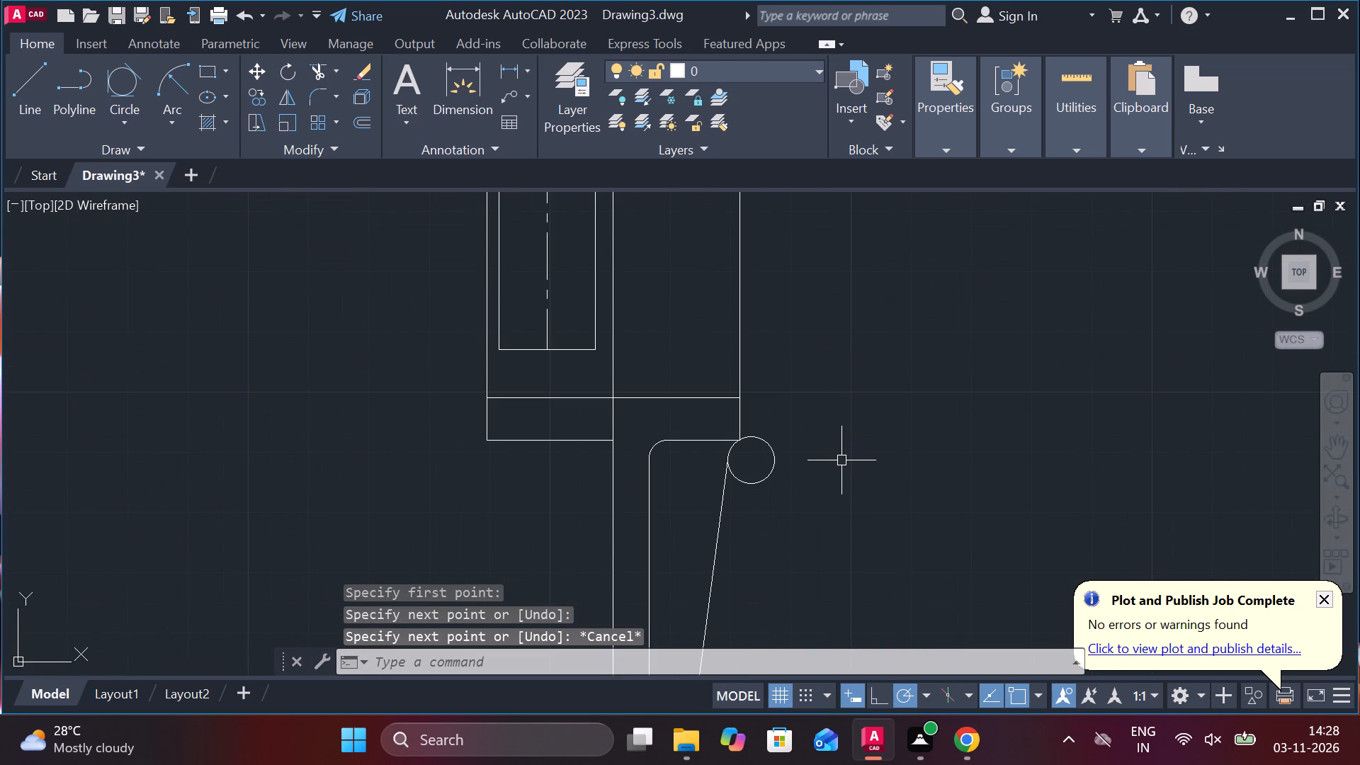
pyautogui.write('TR')
pyautogui.press('space')
pyautogui.click(773, 480)
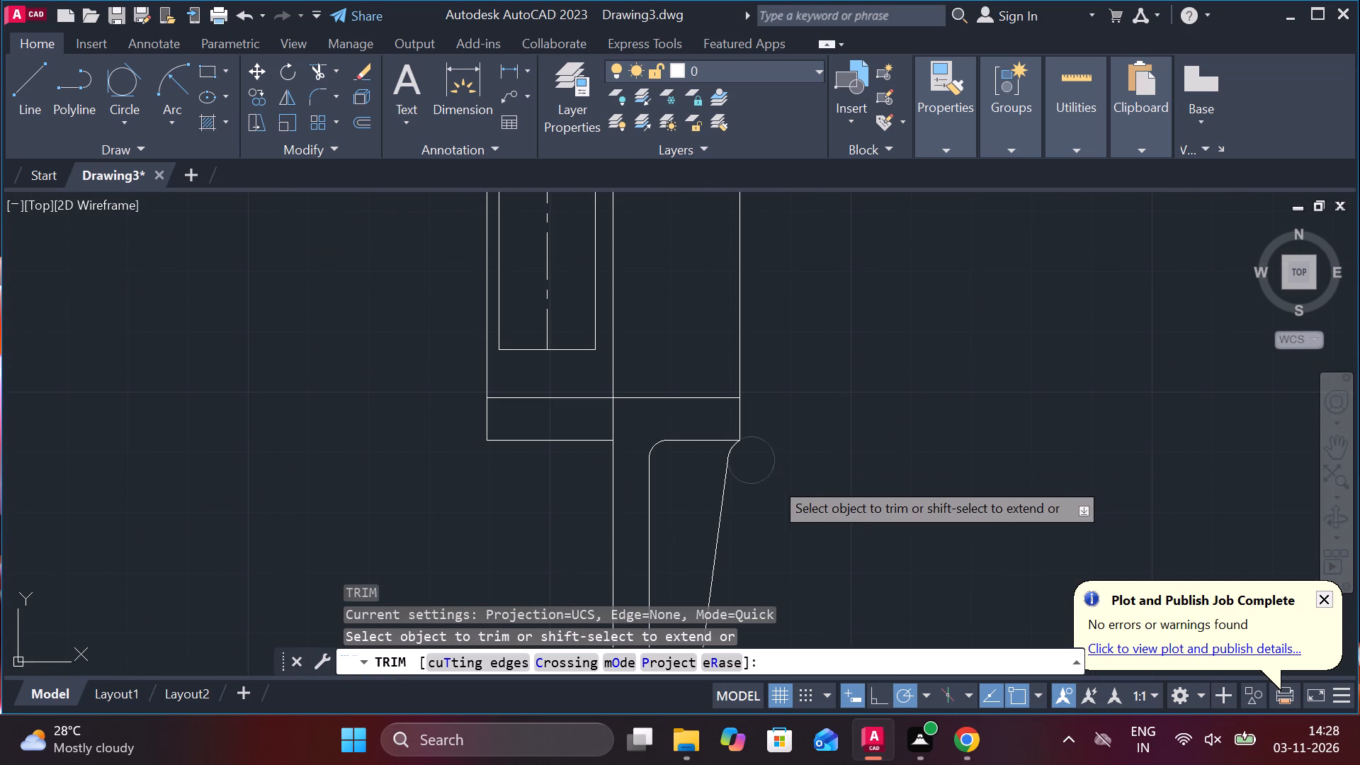
pyautogui.scroll(-2, 792, 469)
pyautogui.moveTo(799, 561); pyautogui.dragTo(823, 370, button='middle')
pyautogui.scroll(2, 784, 469)
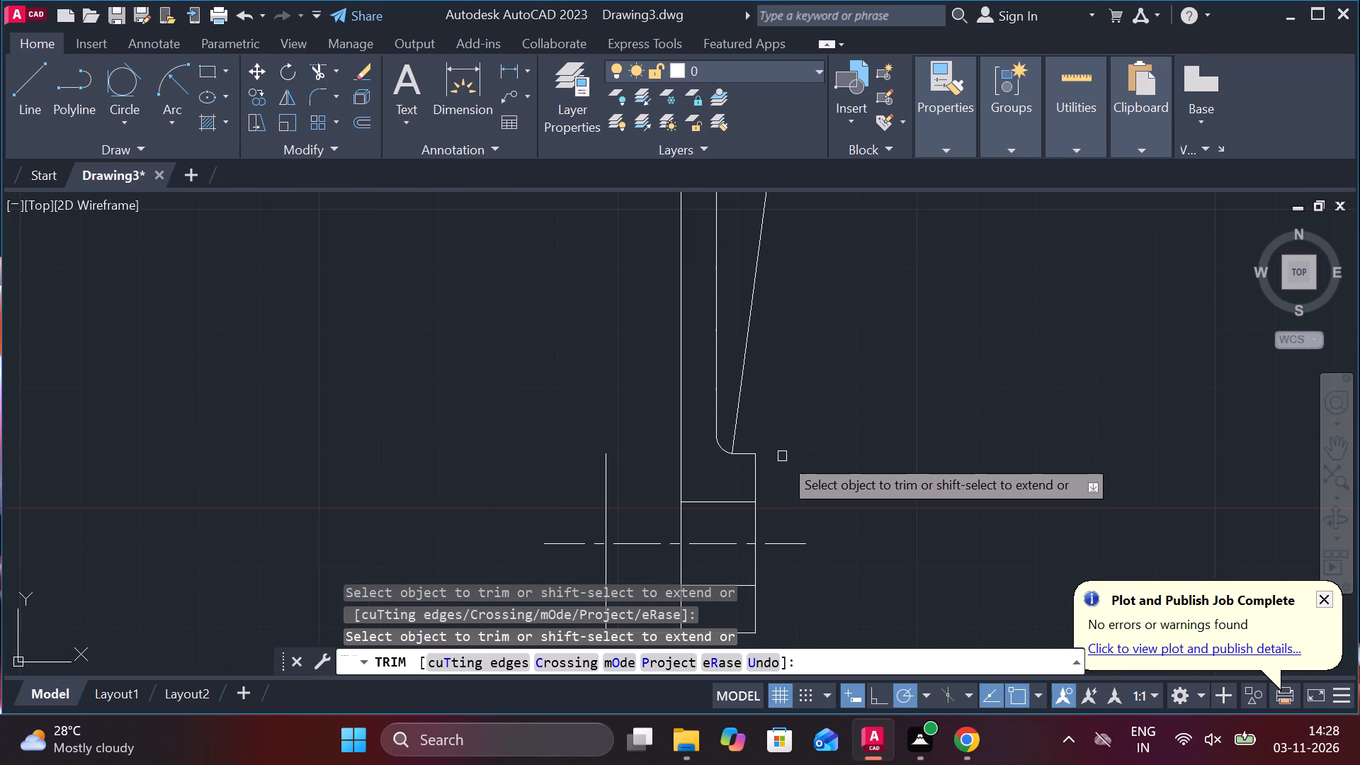
pyautogui.scroll(2, 756, 438)
pyautogui.middleClick(754, 438)
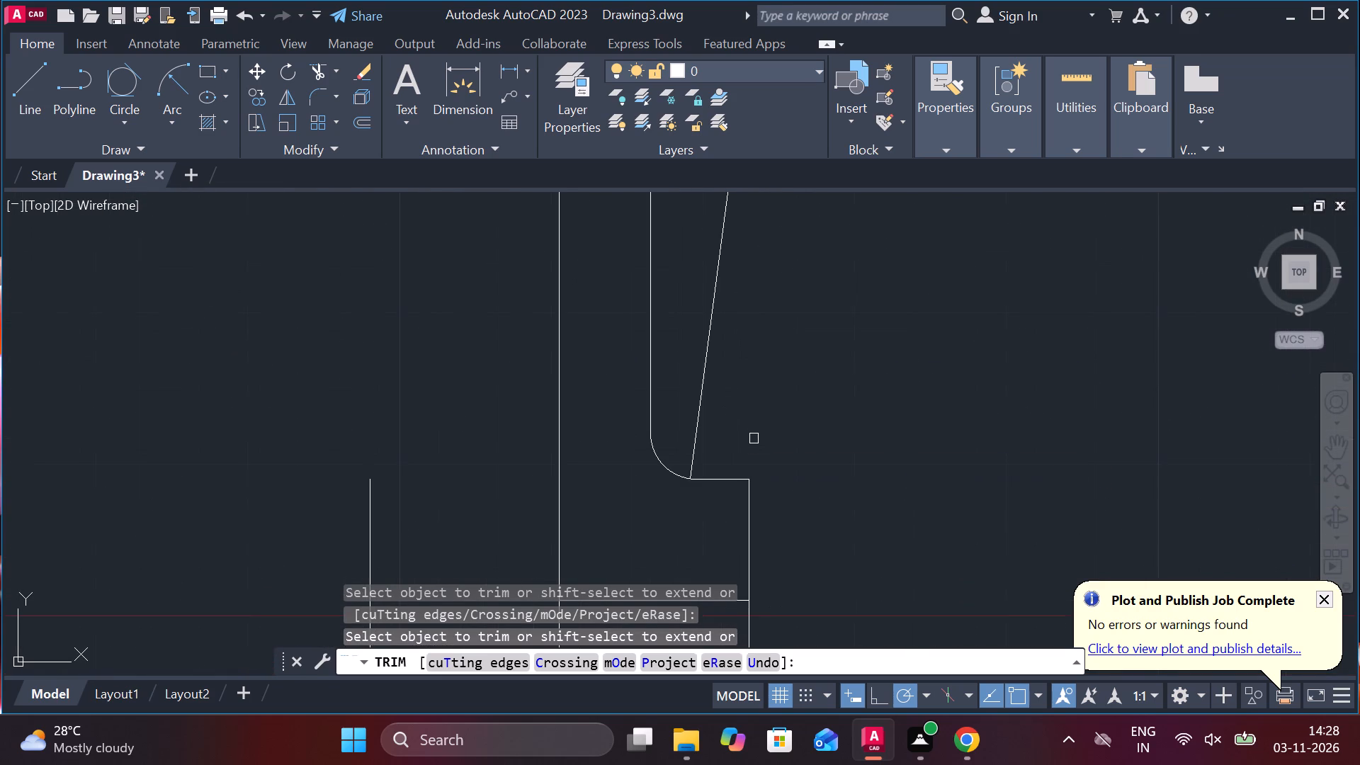
pyautogui.press('Escape')
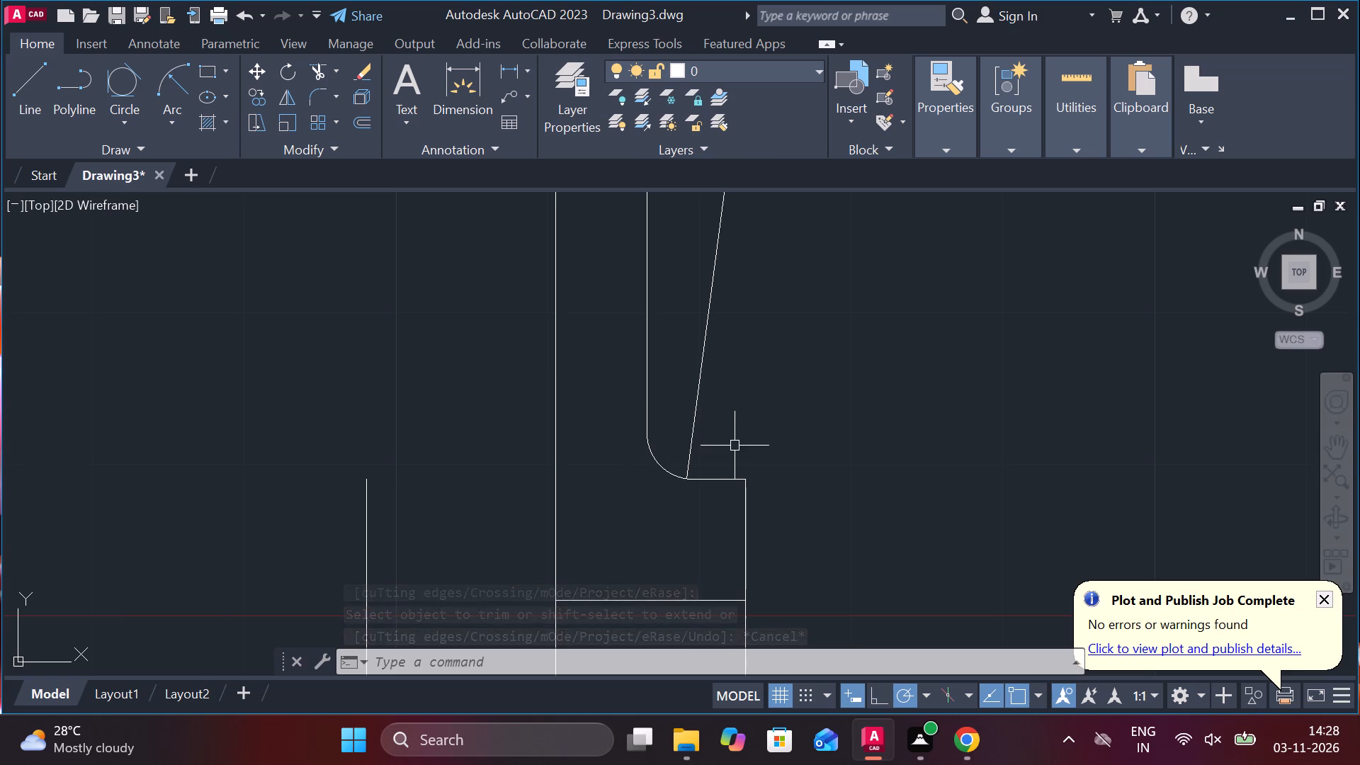
# Draw a start-end-radius arc from the slanted line's lower part to the eye's upper right corner, curving inward.
pyautogui.scroll(-2, 735, 442)
pyautogui.scroll(1, 750, 422)
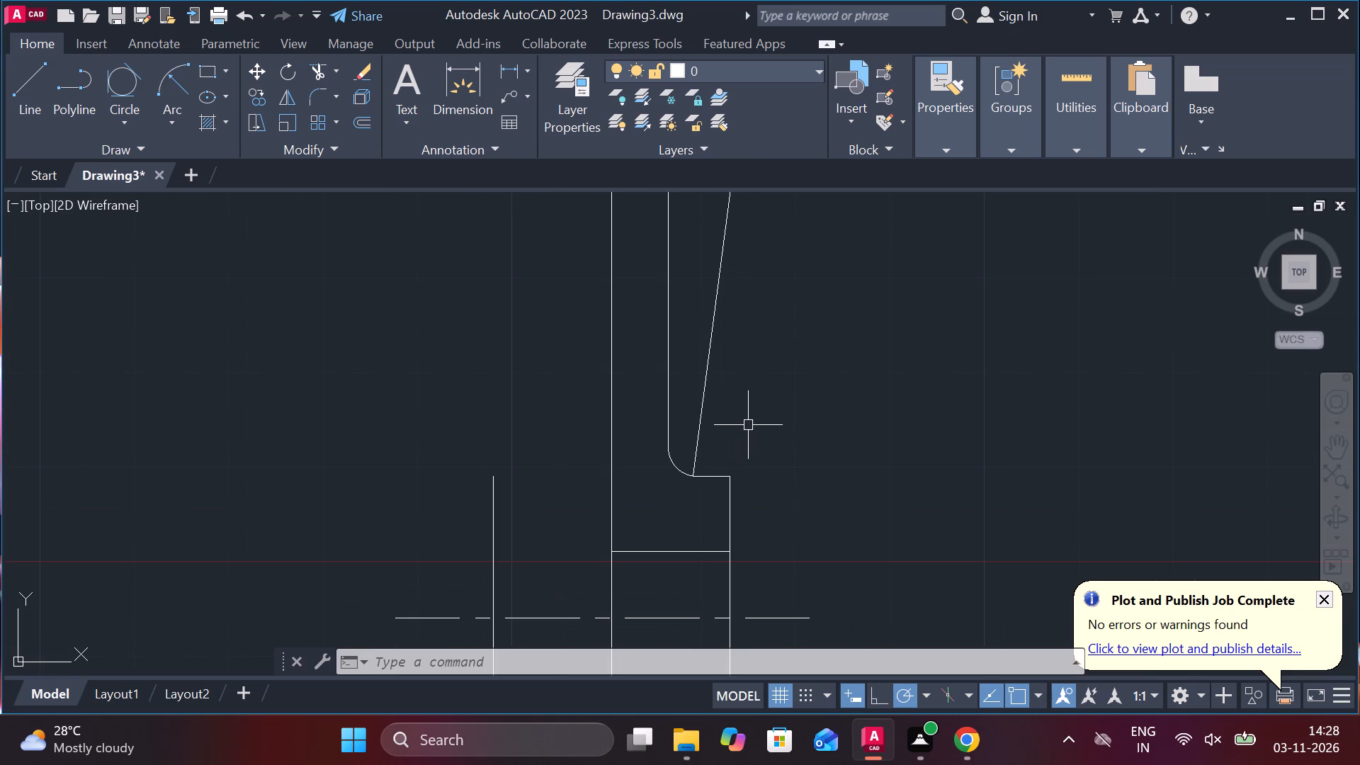
pyautogui.click(174, 81)
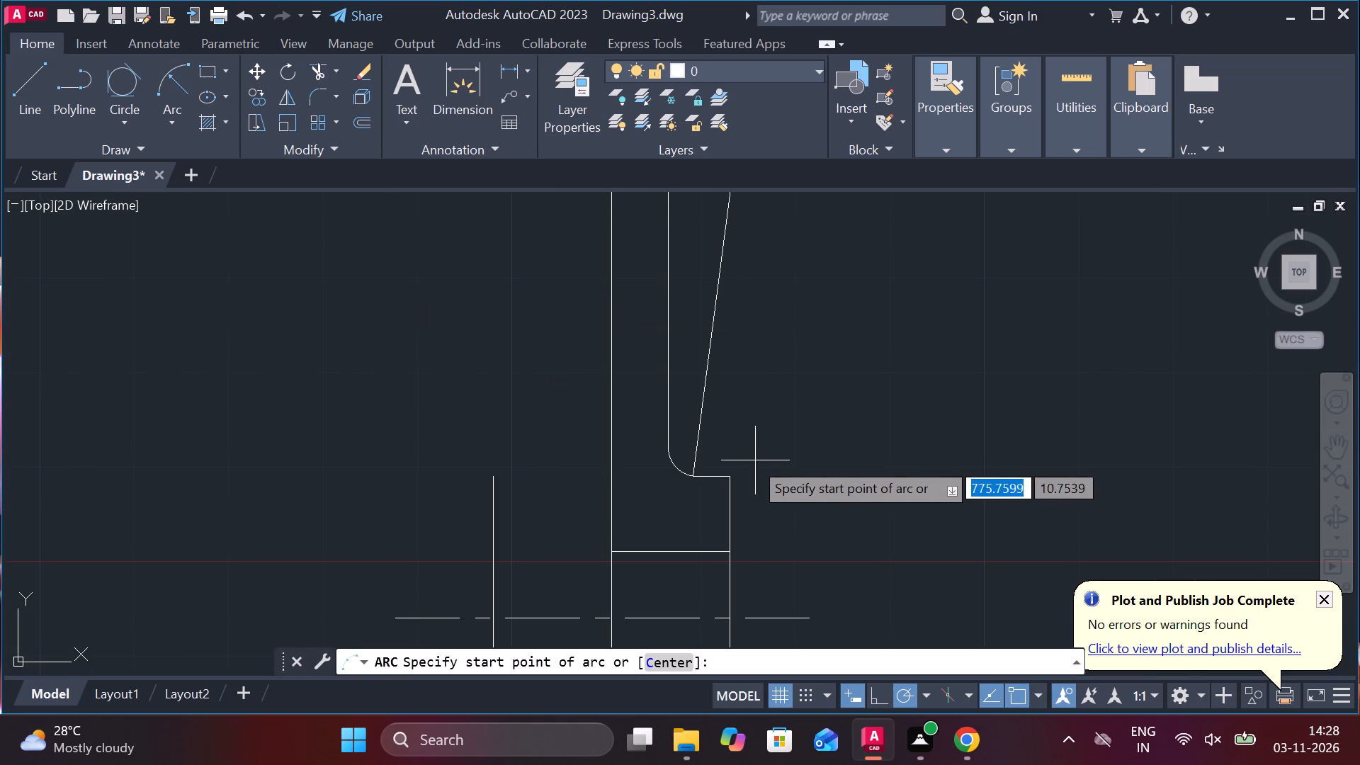
pyautogui.click(703, 448)
pyautogui.click(725, 473)
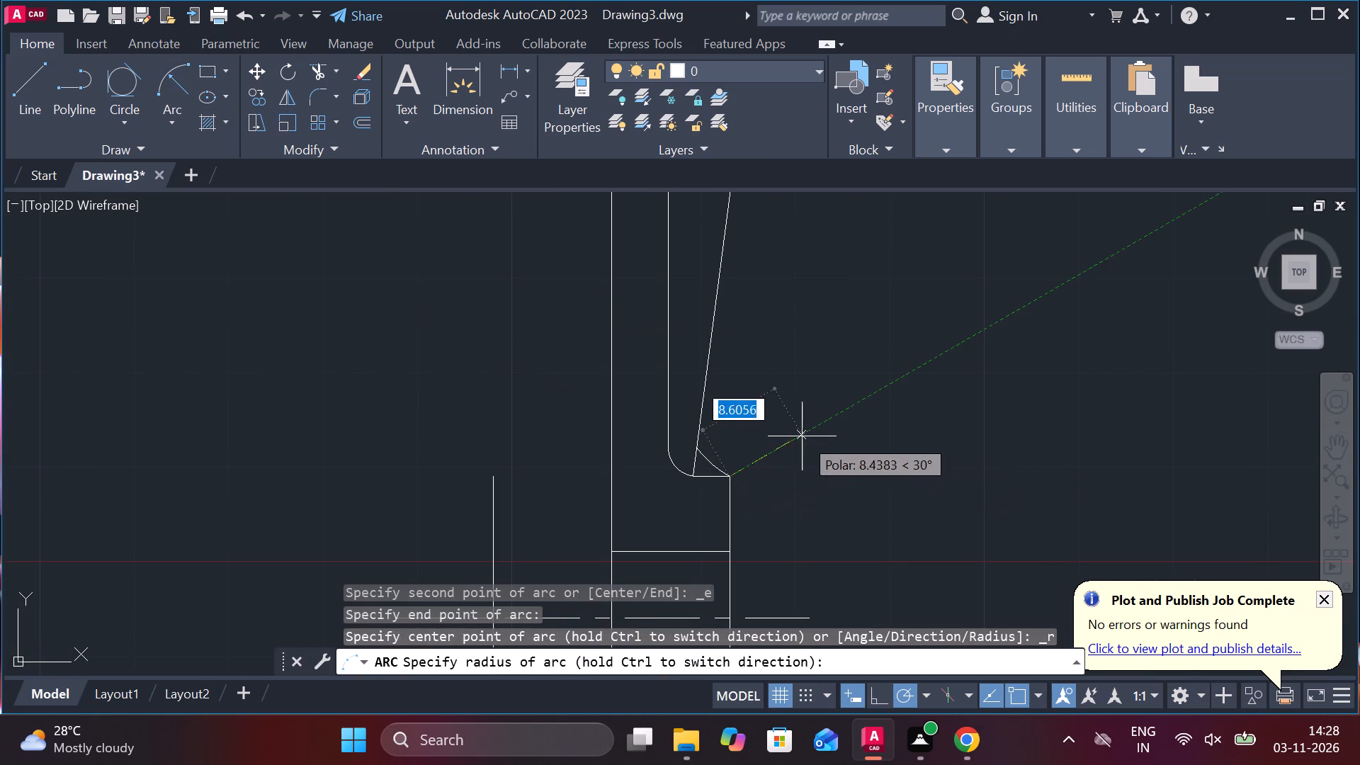
pyautogui.click(743, 438)
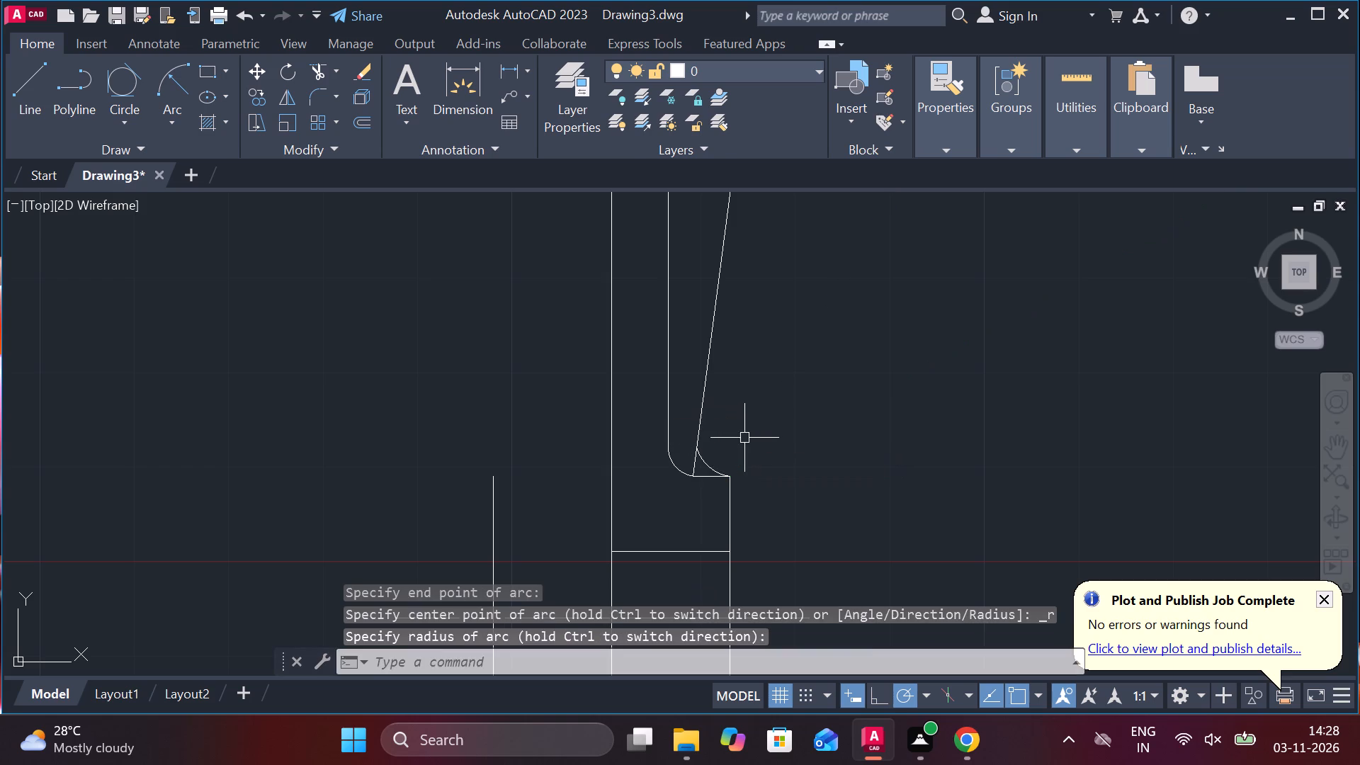
# Trim the slanted line's short end below the new arc at the eye.
pyautogui.write('TR')
pyautogui.press('space')
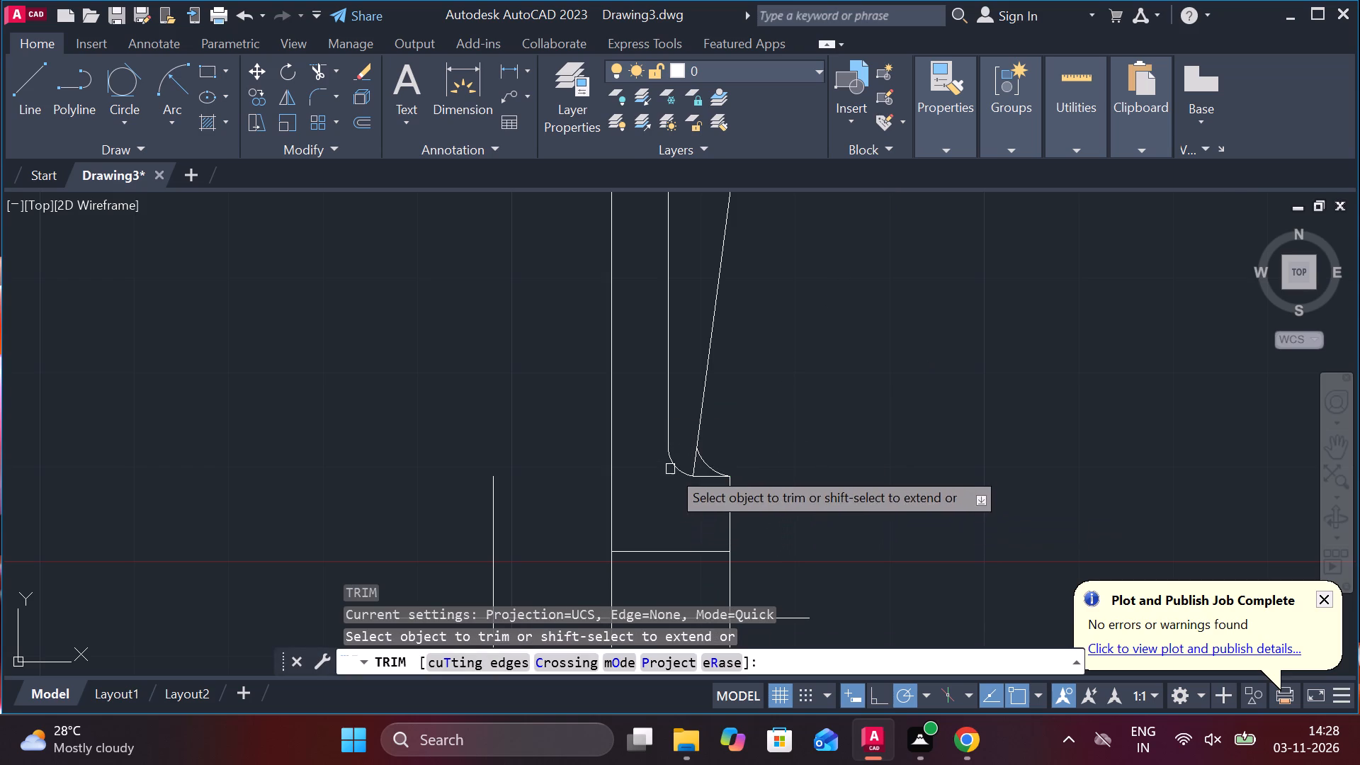
pyautogui.click(691, 467)
pyautogui.scroll(-2, 819, 397)
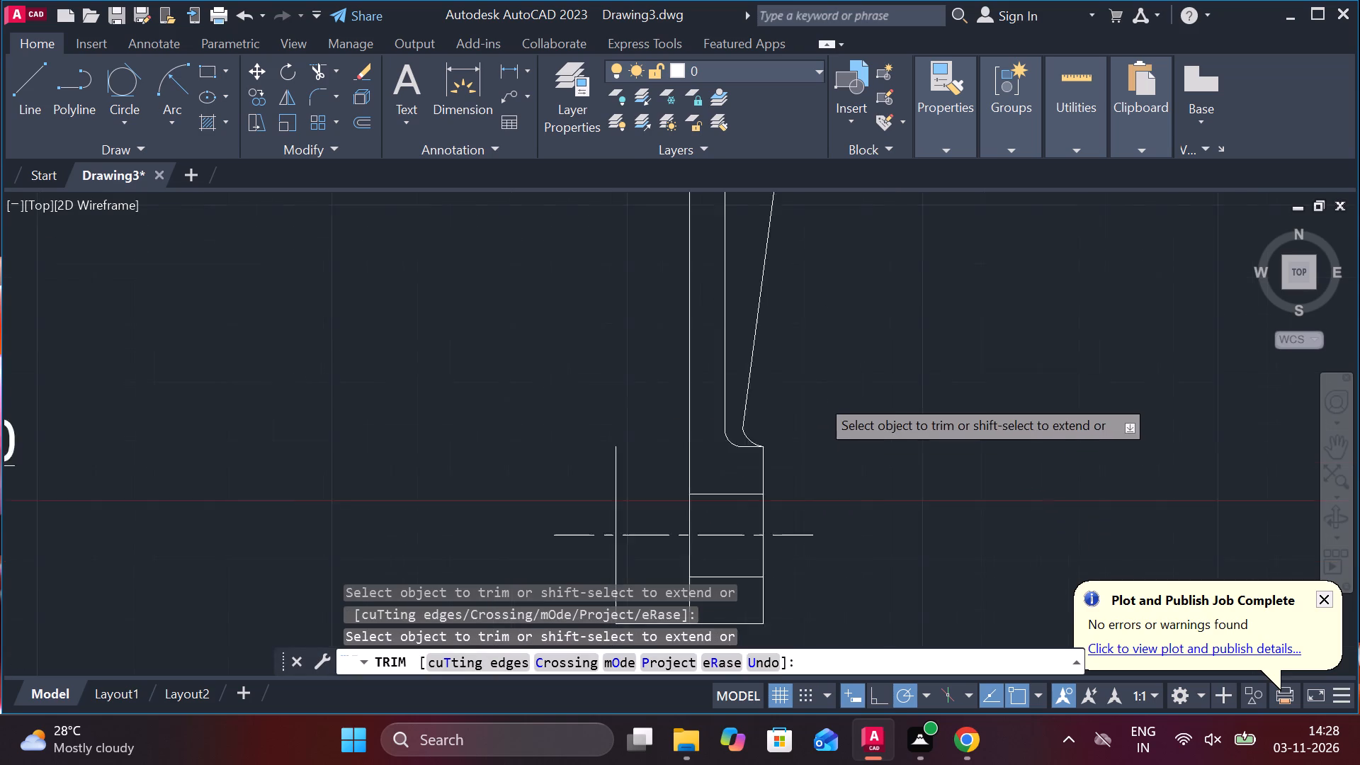
pyautogui.press('Escape')
# Change the side view's middle vertical lines through the upper block and arm to the CENTER linetype.
pyautogui.scroll(-3, 856, 407)
pyautogui.scroll(2, 903, 372)
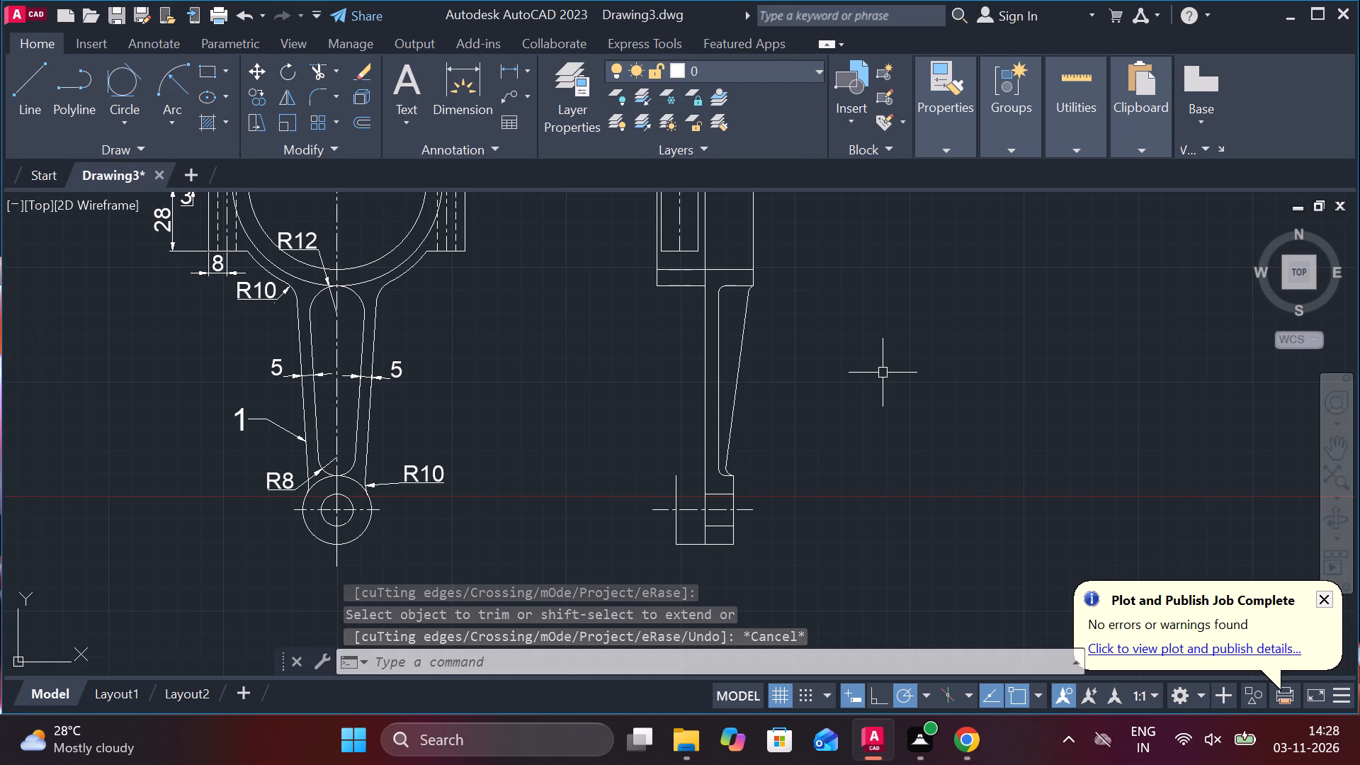
pyautogui.moveTo(790, 340); pyautogui.dragTo(804, 359, button='middle')
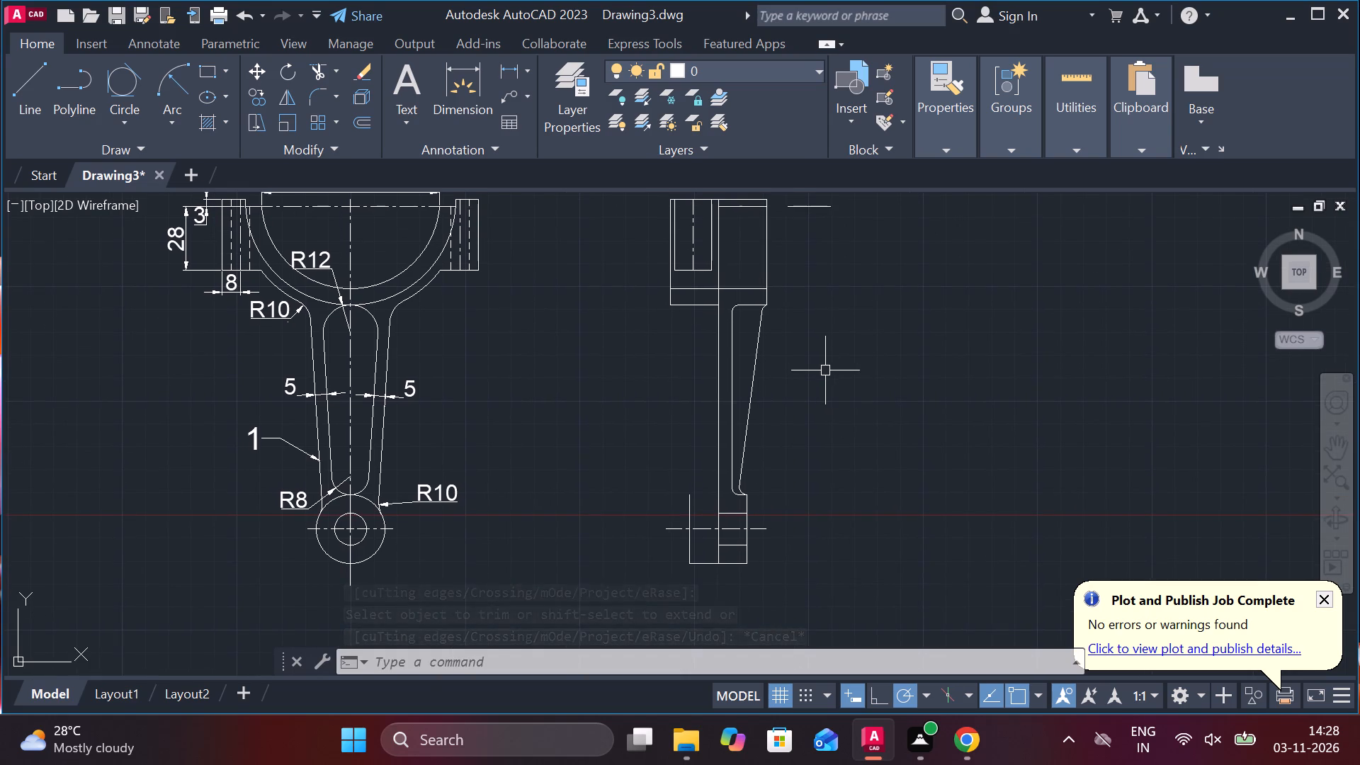
pyautogui.moveTo(825, 366); pyautogui.dragTo(832, 395, button='middle')
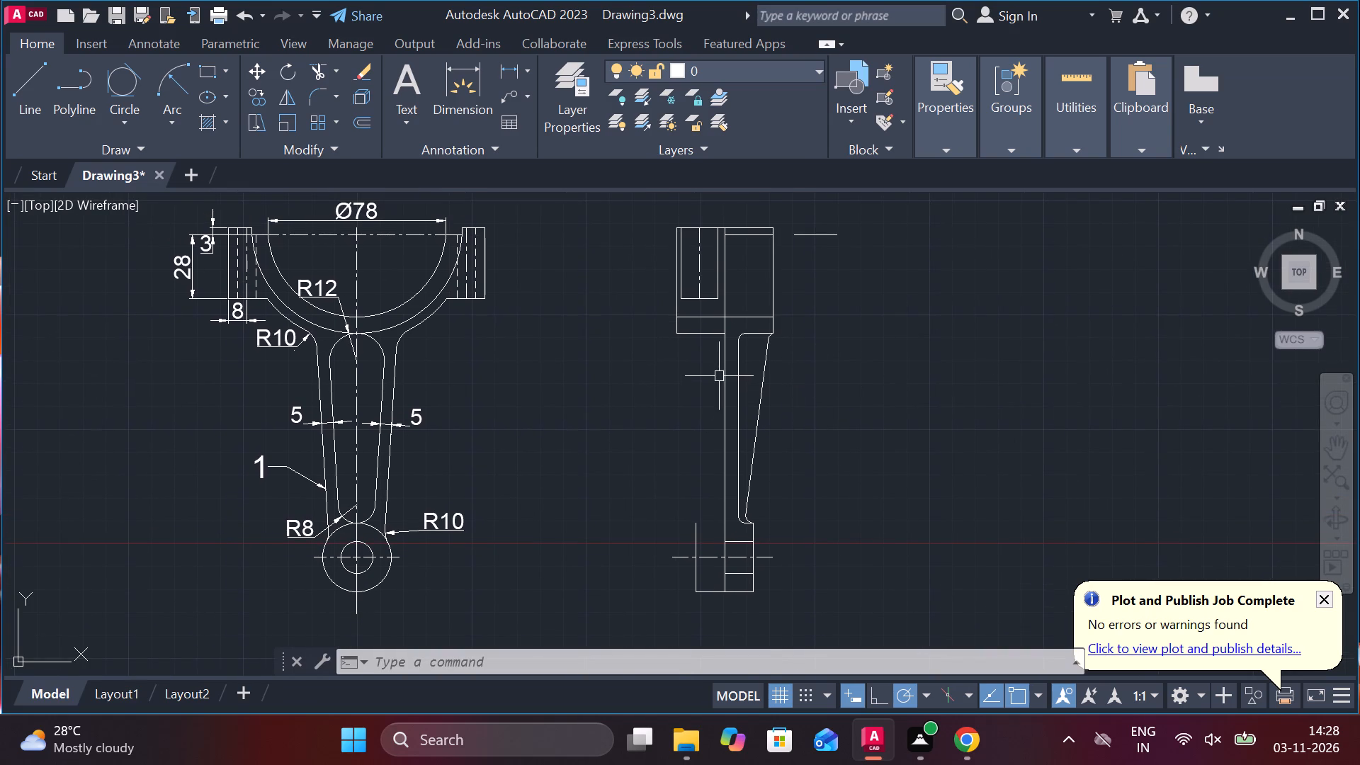
pyautogui.click(719, 375)
pyautogui.press('Escape')
pyautogui.click(722, 363)
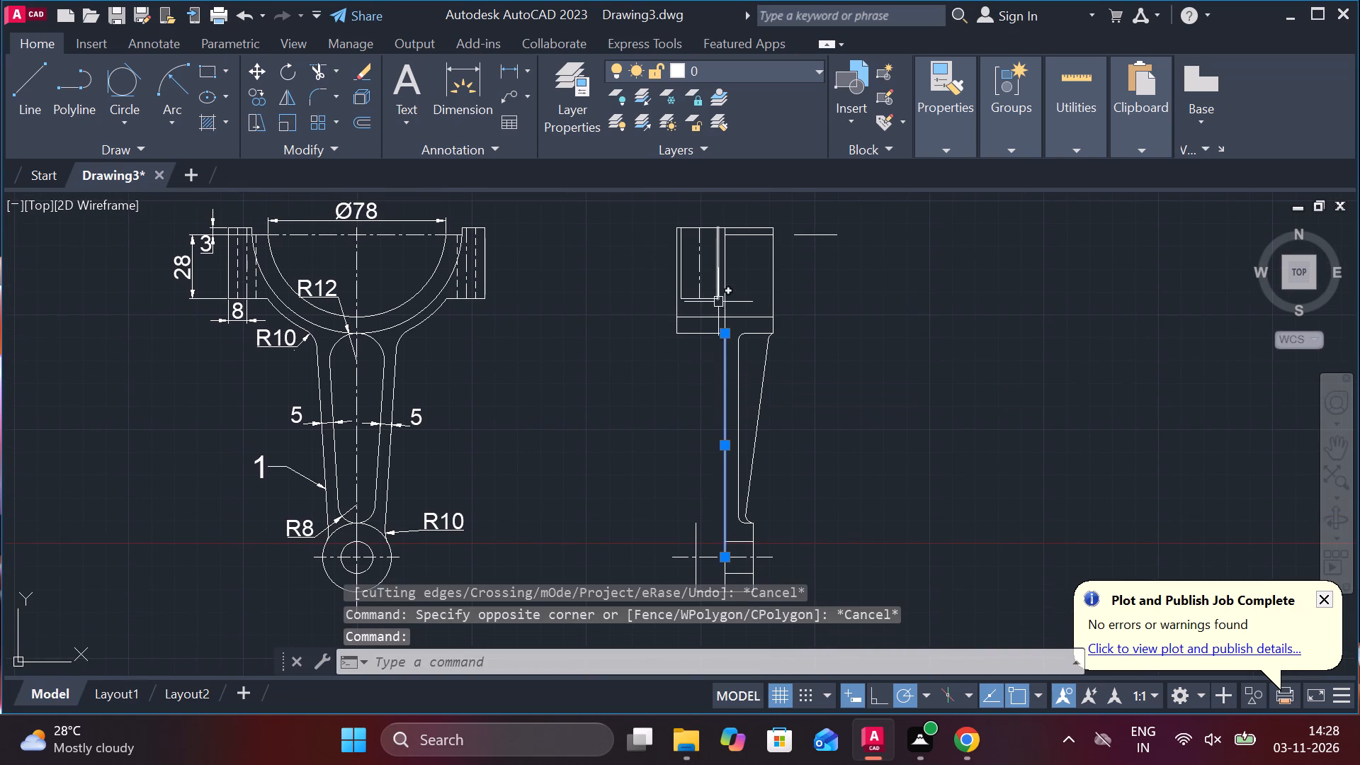
pyautogui.click(725, 300)
pyautogui.click(941, 157)
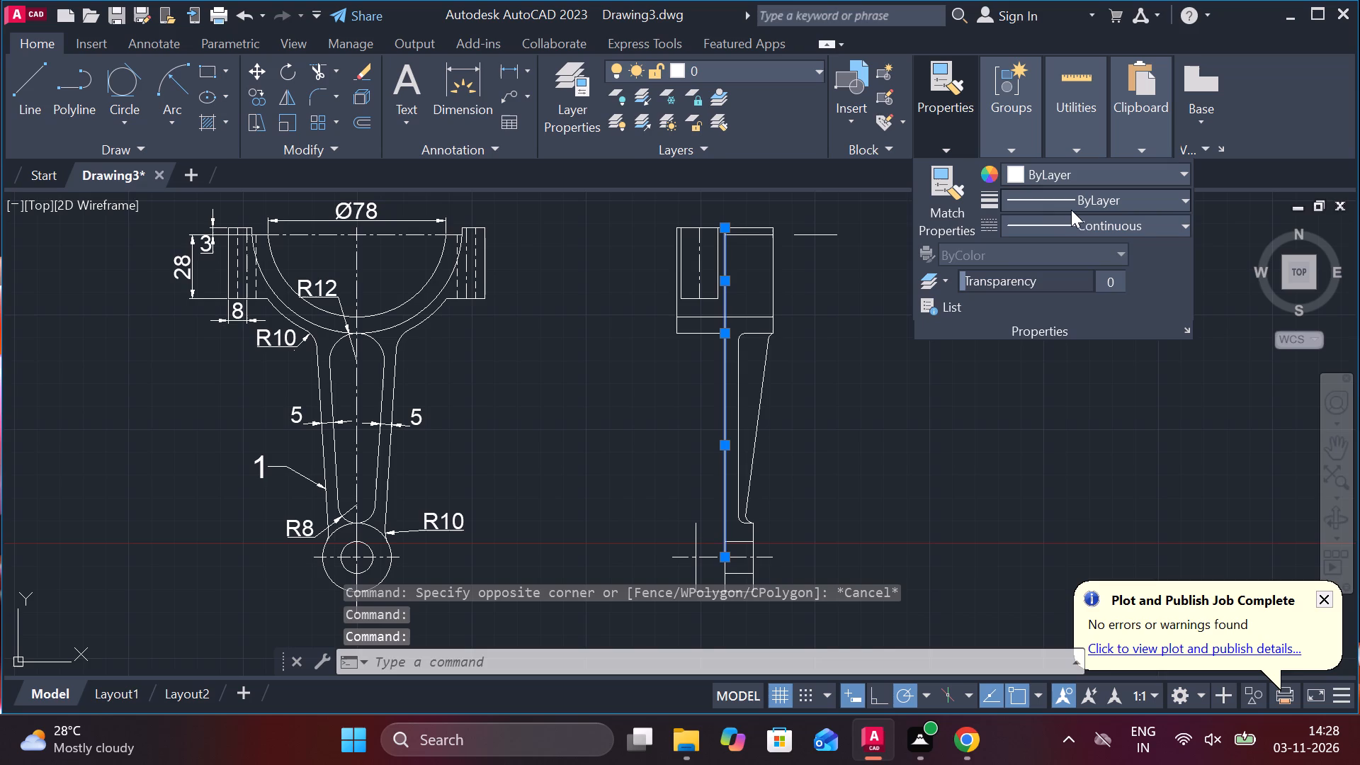
pyautogui.click(1076, 220)
pyautogui.click(1041, 303)
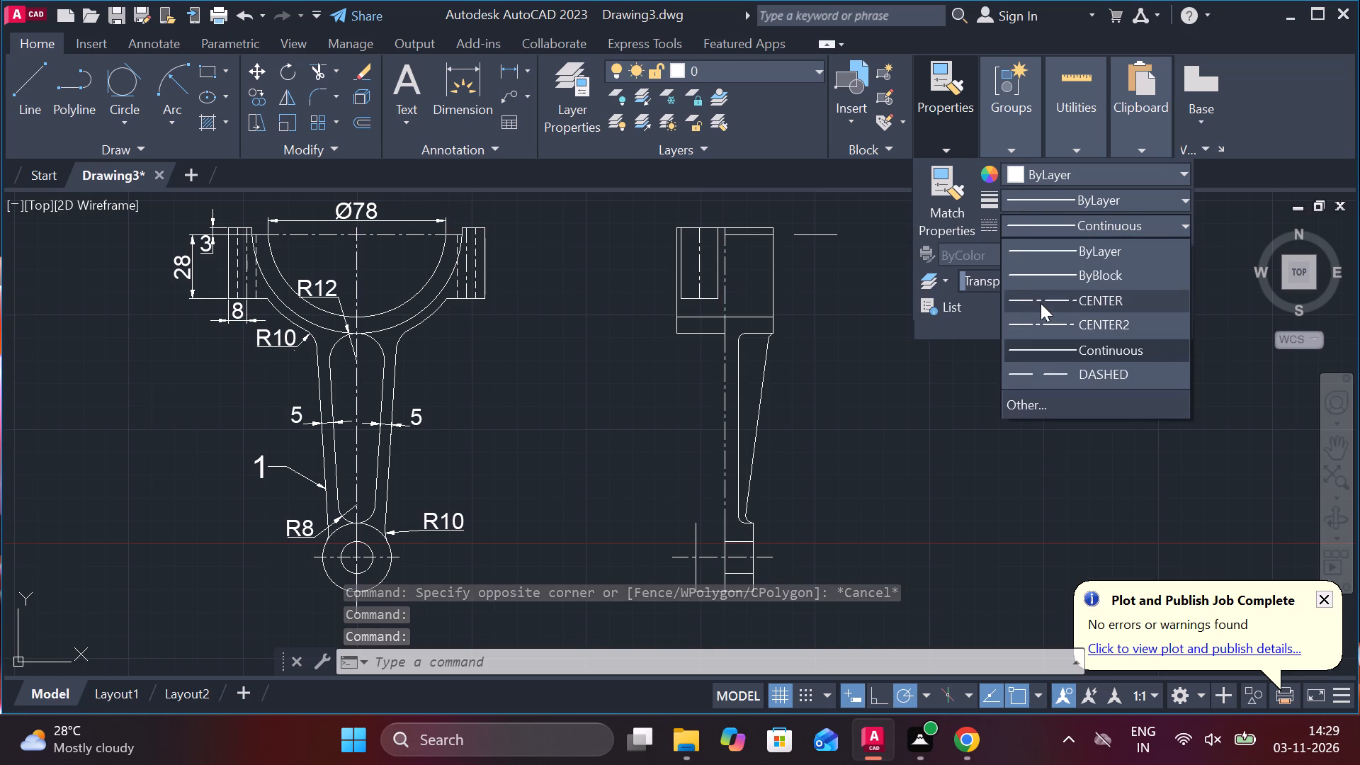
pyautogui.press('Escape')
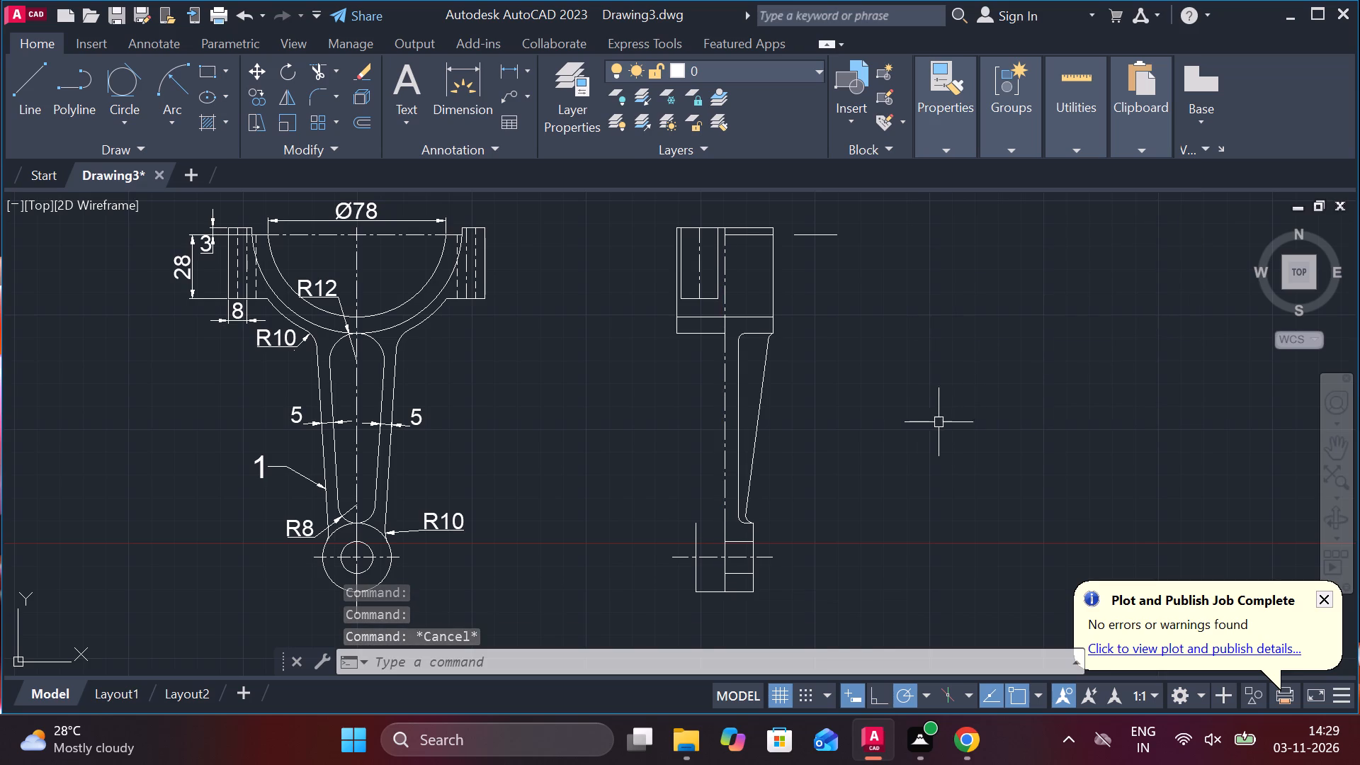
# Erase the continuous vertical line that overlaps the centerline through the lower eye.
pyautogui.moveTo(892, 422); pyautogui.dragTo(903, 379, button='middle')
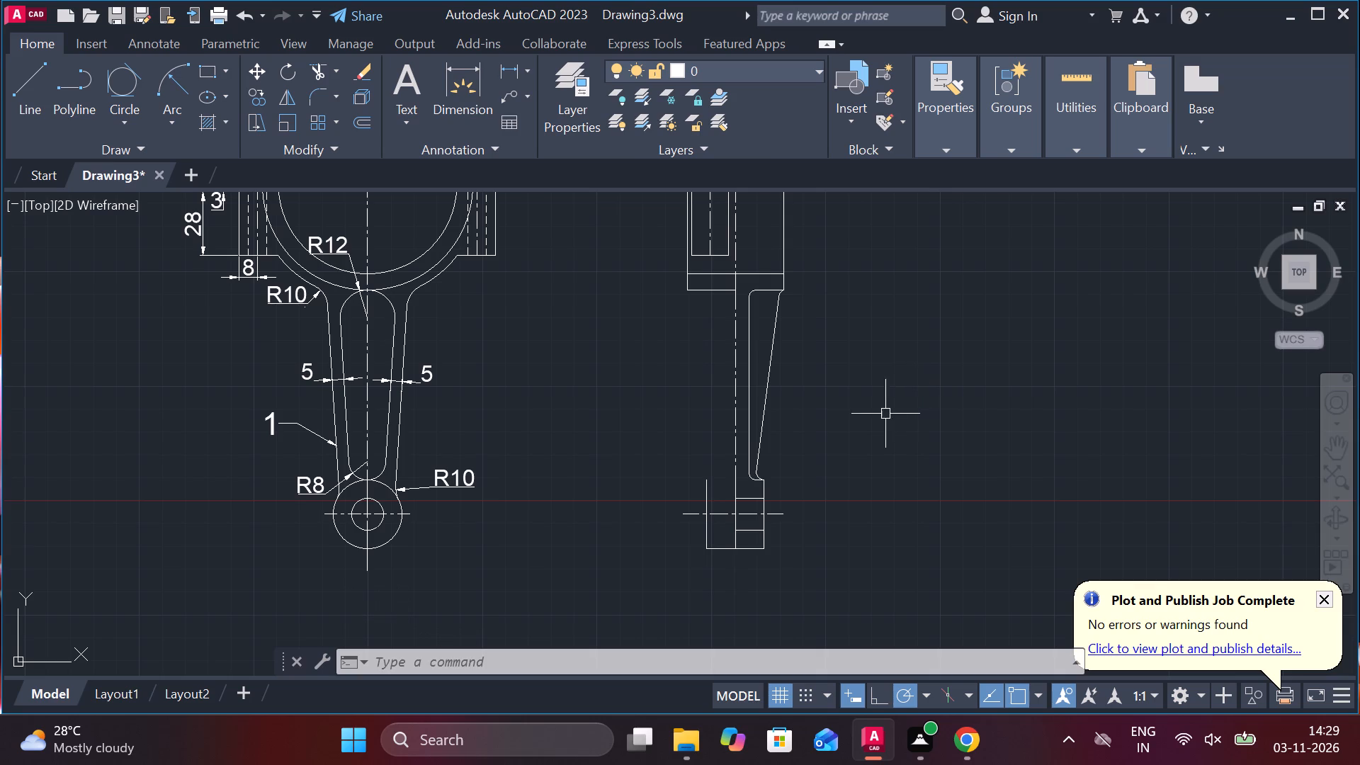
pyautogui.click(735, 511)
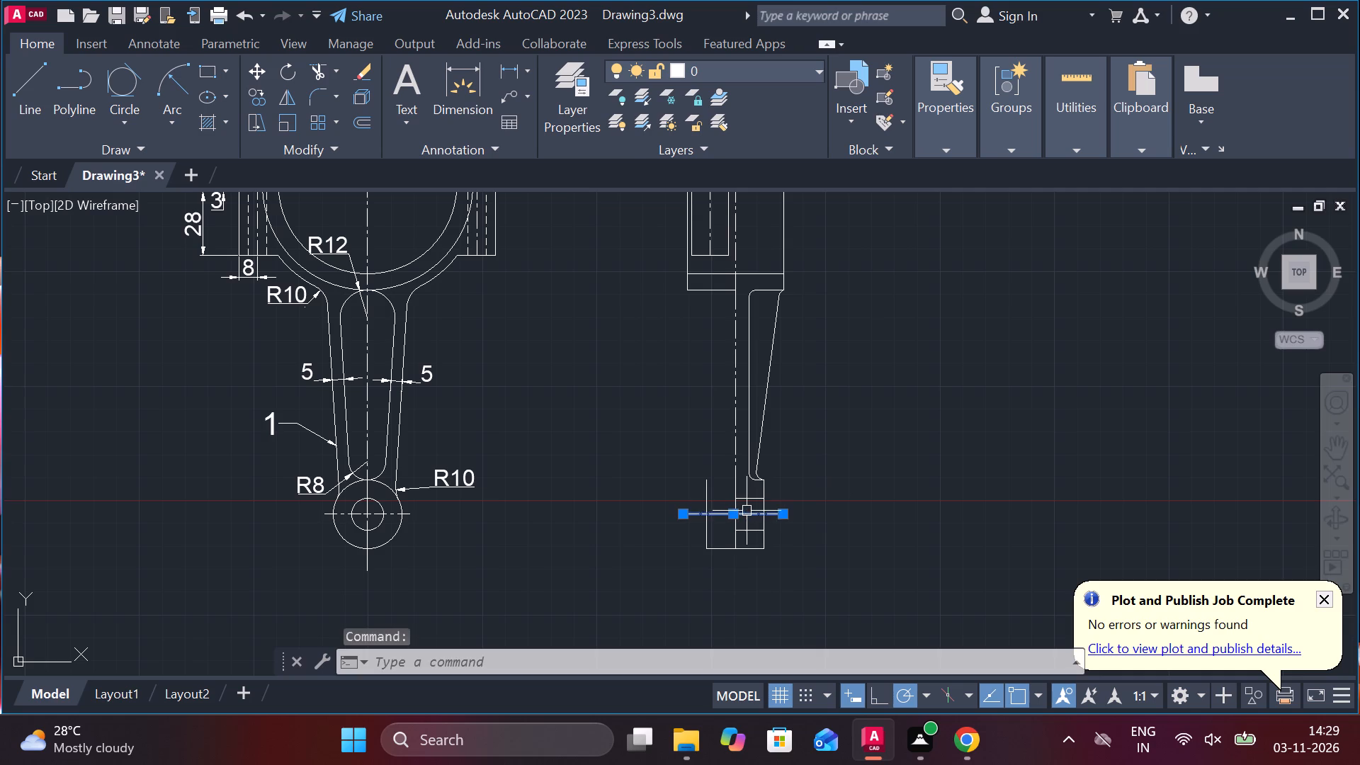
pyautogui.press('Escape')
pyautogui.click(733, 484)
pyautogui.write('E')
pyautogui.press('space')
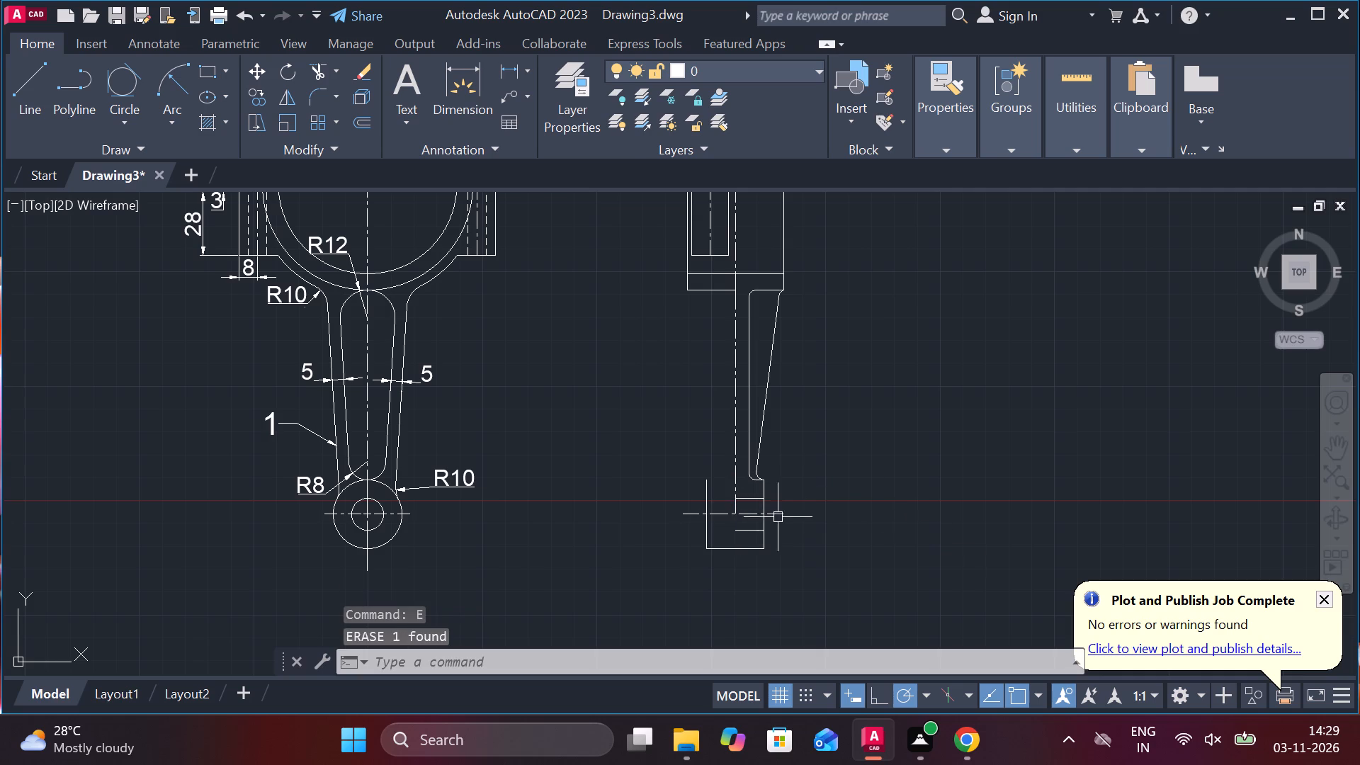
# Lengthen the vertical centerline's lower end straight down by about 25, past the eye's bottom edge.
pyautogui.scroll(3, 732, 496)
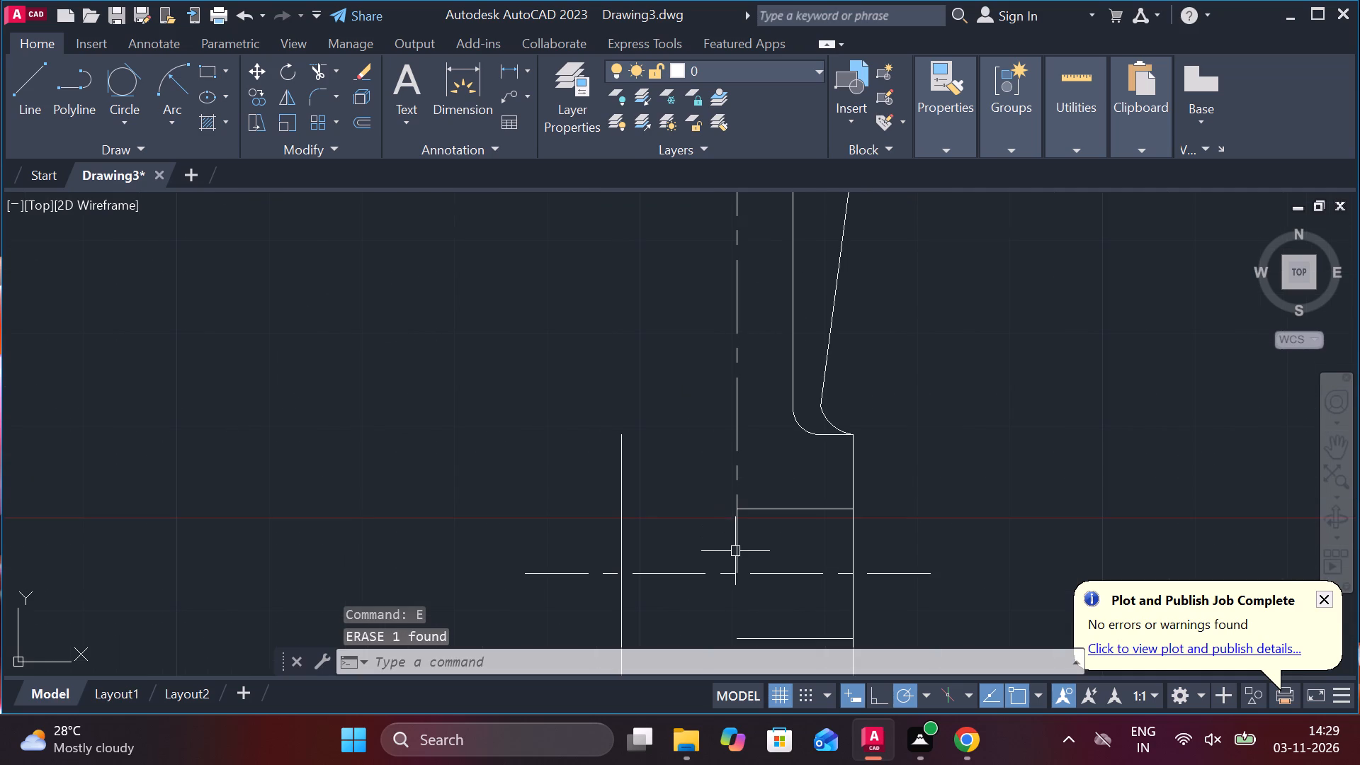
pyautogui.click(735, 548)
pyautogui.moveTo(782, 546); pyautogui.dragTo(773, 446, button='middle')
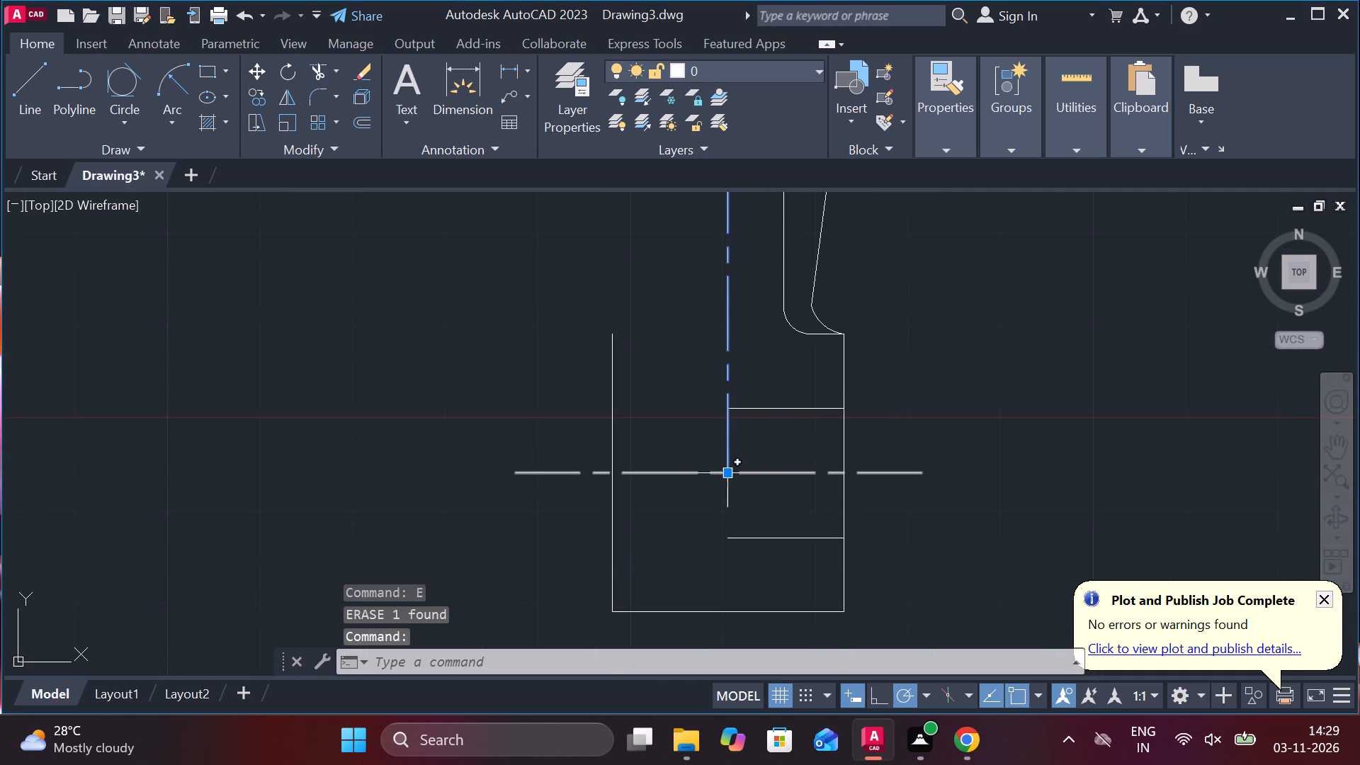
pyautogui.click(769, 522)
pyautogui.moveTo(769, 522); pyautogui.dragTo(739, 347, button='middle')
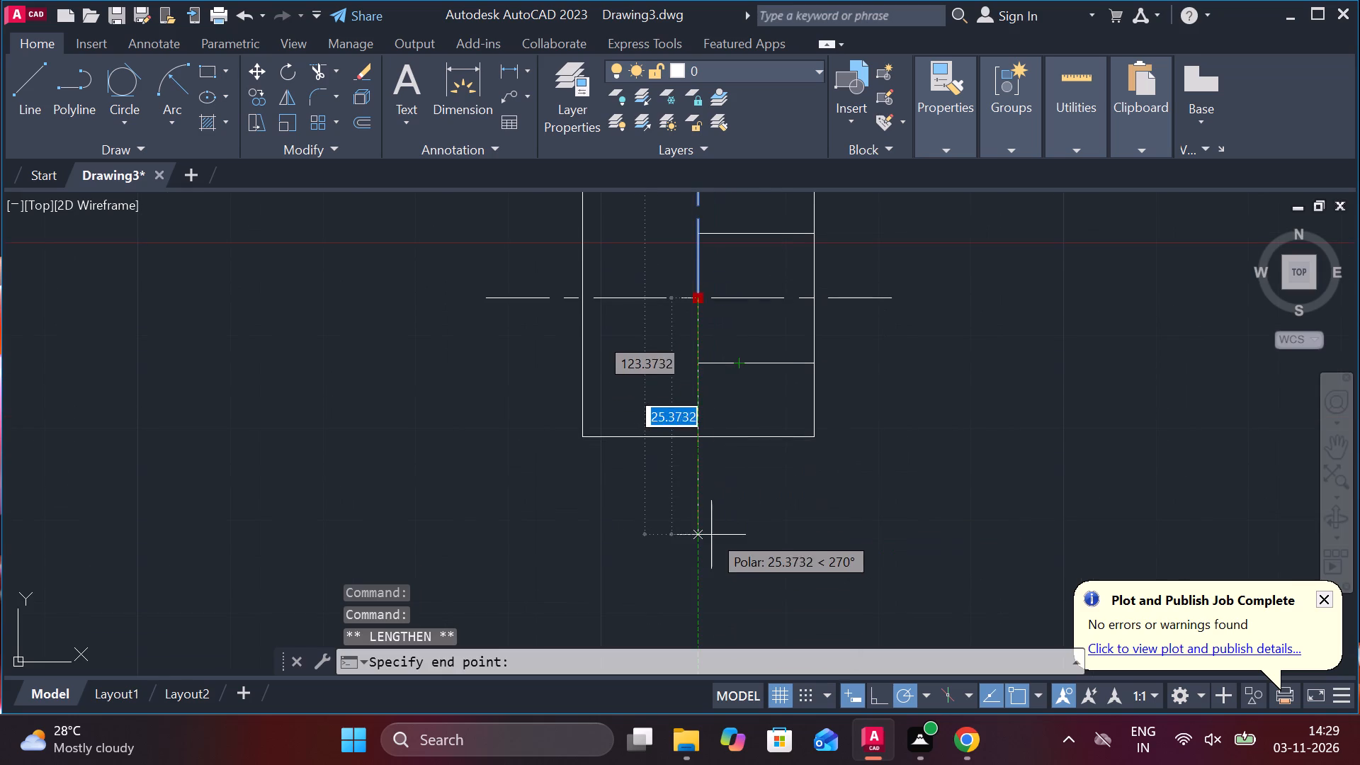
pyautogui.click(711, 539)
pyautogui.moveTo(941, 444); pyautogui.dragTo(936, 511, button='middle')
pyautogui.press('Escape')
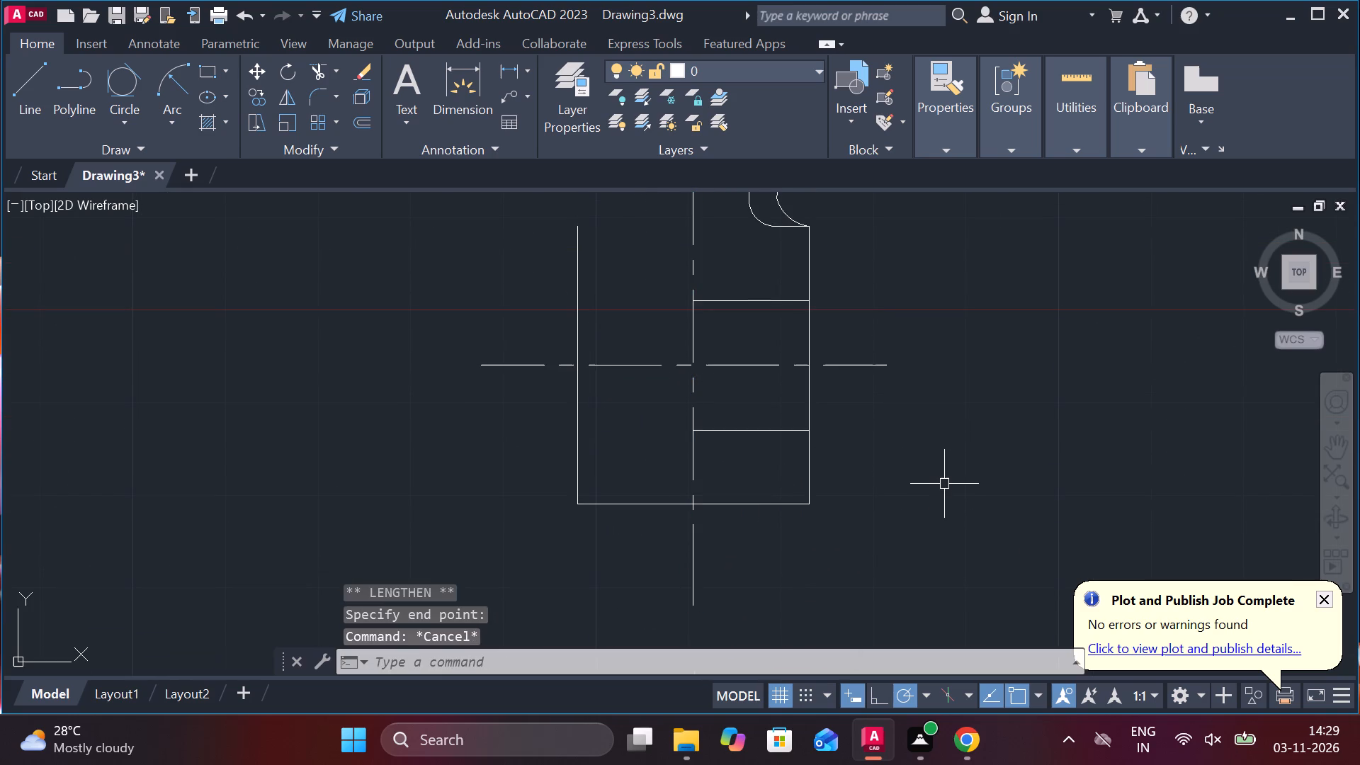
# Mirror the arm's slanted outer line about the side view's vertical centerline, keeping the original.
pyautogui.moveTo(943, 467); pyautogui.dragTo(949, 557, button='middle')
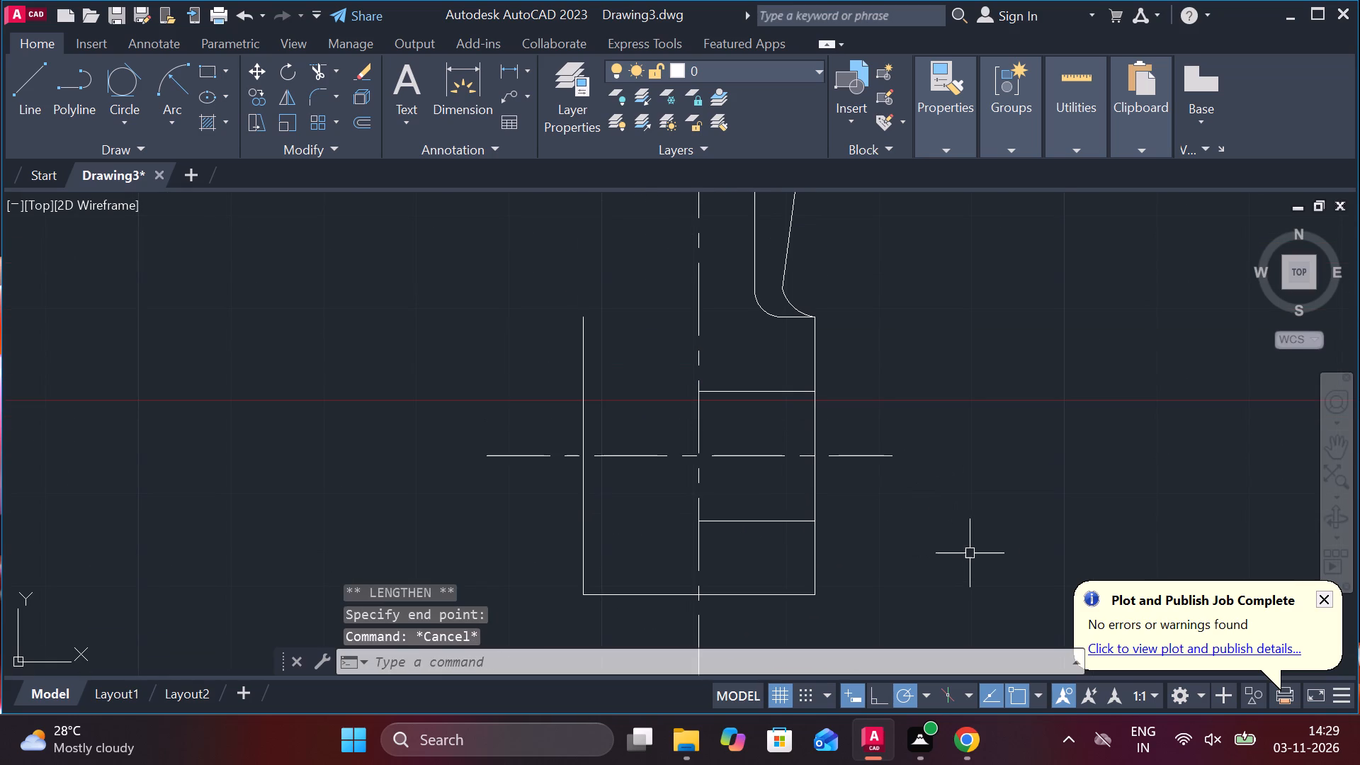
pyautogui.scroll(-1, 889, 479)
pyautogui.moveTo(929, 399); pyautogui.dragTo(897, 579, button='middle')
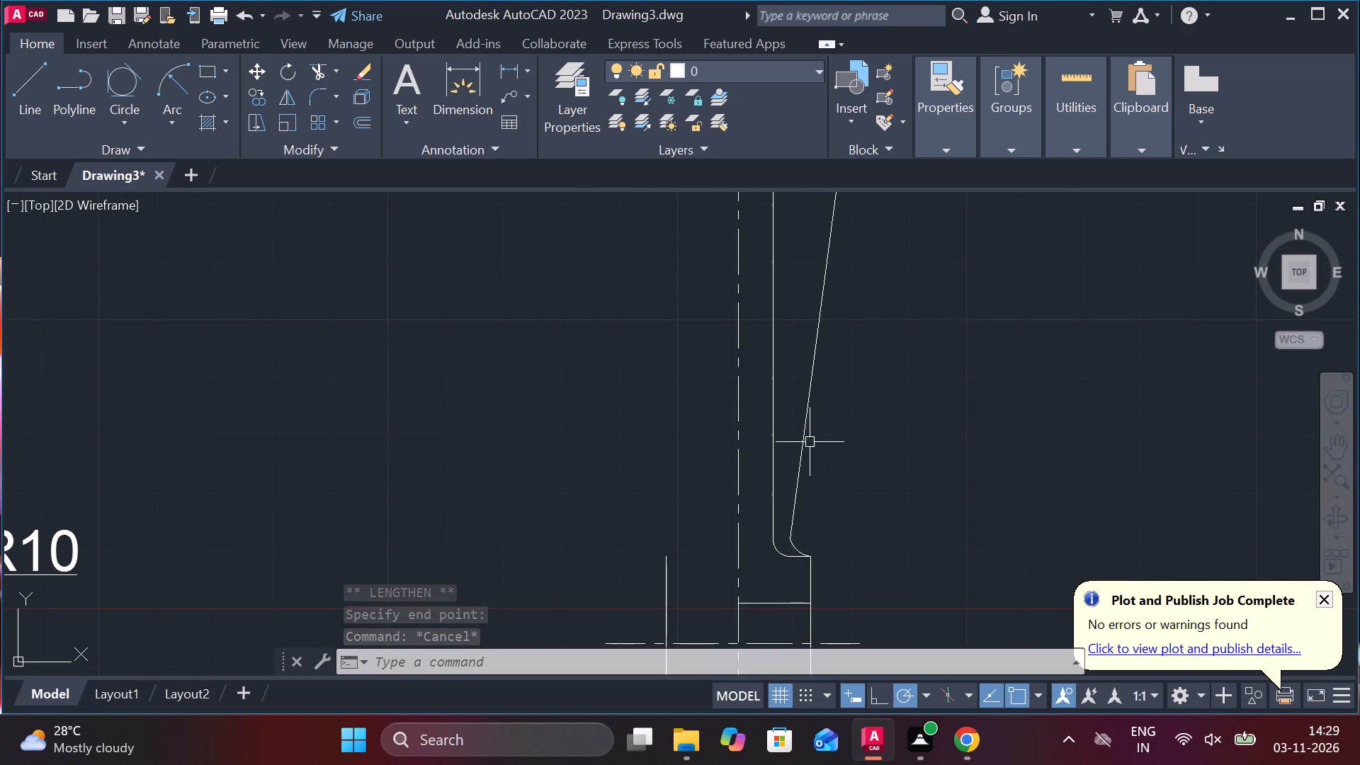
pyautogui.click(801, 434)
pyautogui.write('MI')
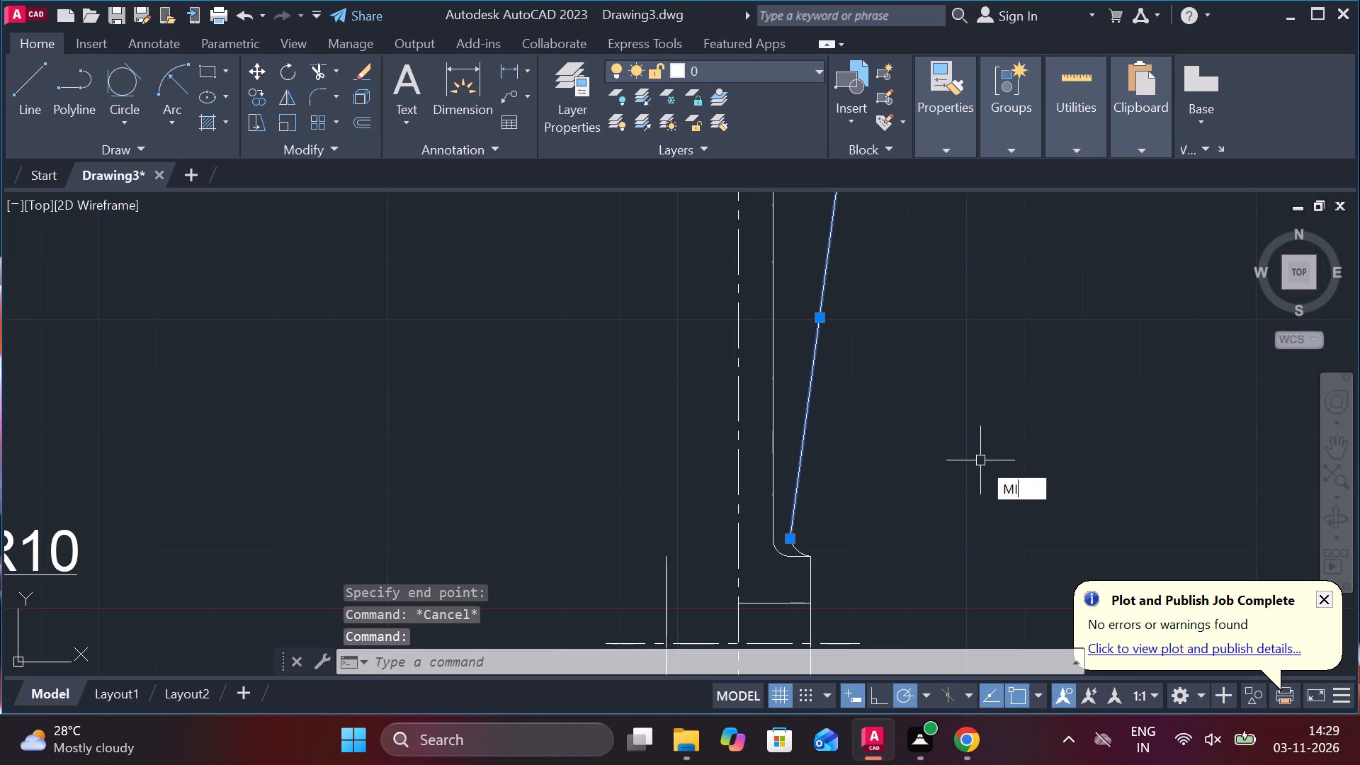
pyautogui.press('Return')
pyautogui.click(744, 595)
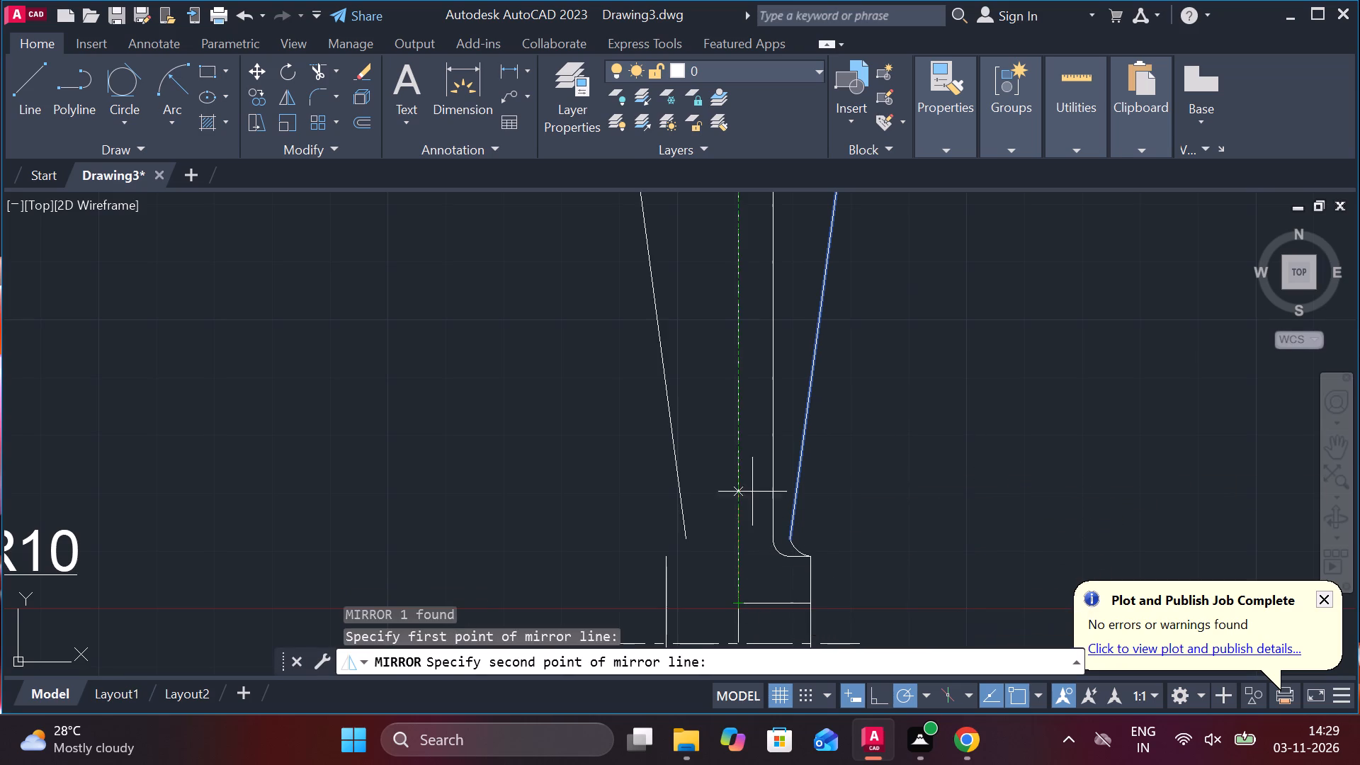
pyautogui.moveTo(748, 404); pyautogui.dragTo(752, 540, button='middle')
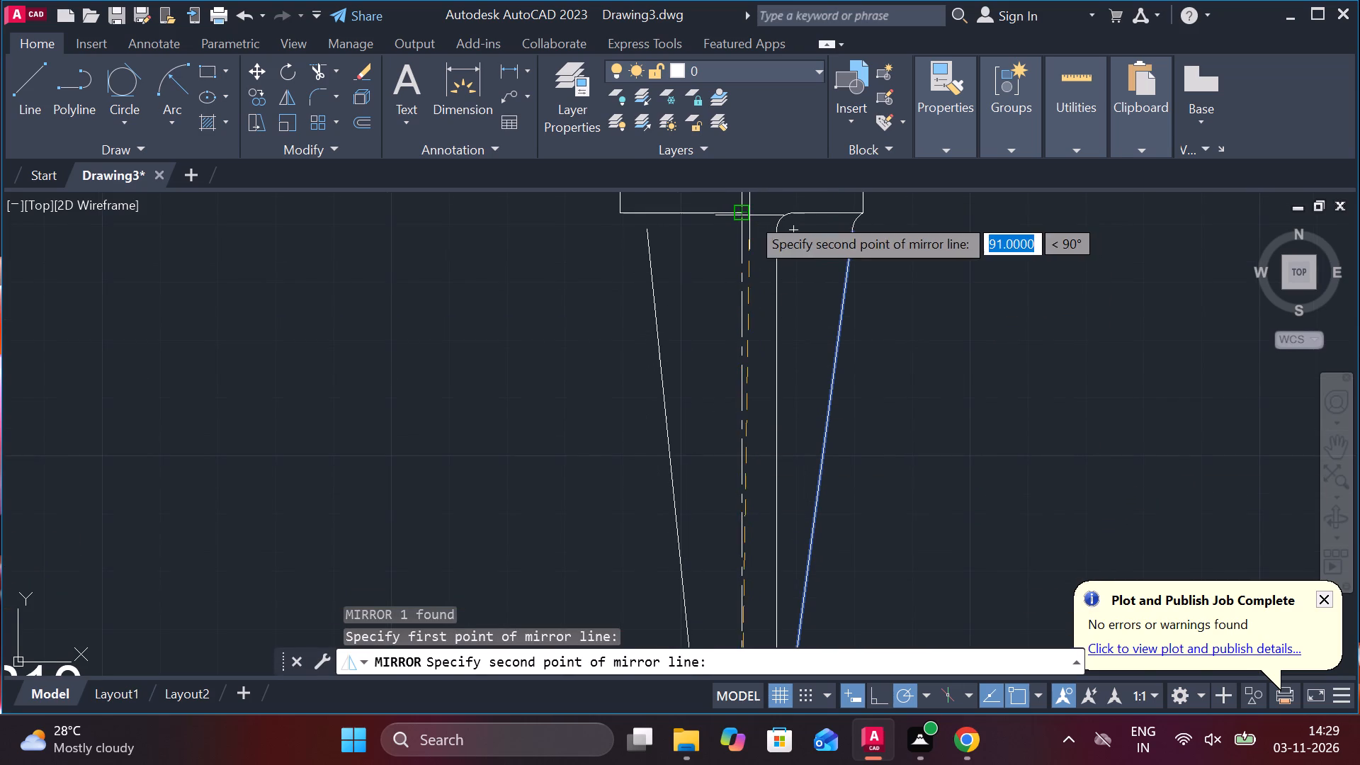
pyautogui.click(744, 215)
pyautogui.moveTo(772, 295); pyautogui.dragTo(744, 215)
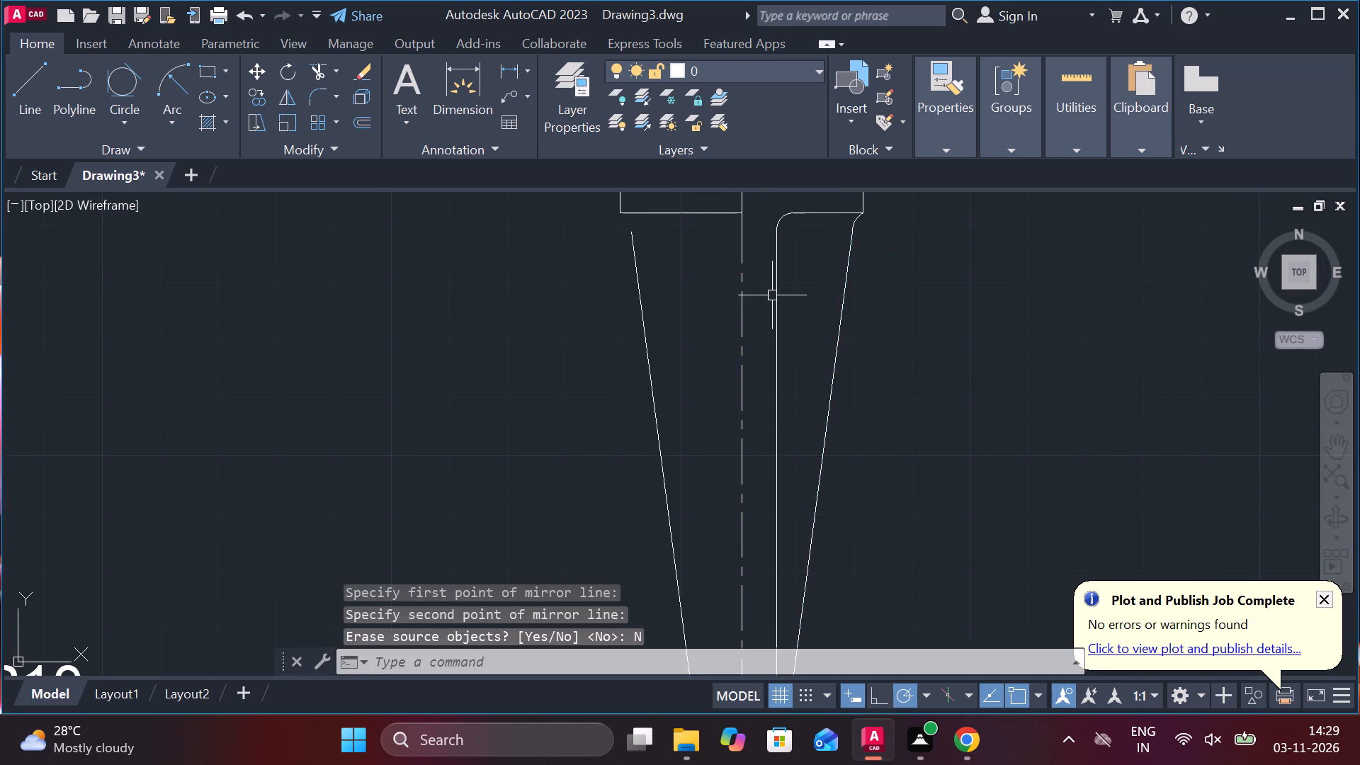
# Extend the mirrored slanted line's upper end to the bottom edge of the upper block.
pyautogui.scroll(-1, 880, 268)
pyautogui.scroll(1, 694, 256)
pyautogui.moveTo(713, 256); pyautogui.dragTo(732, 362, button='middle')
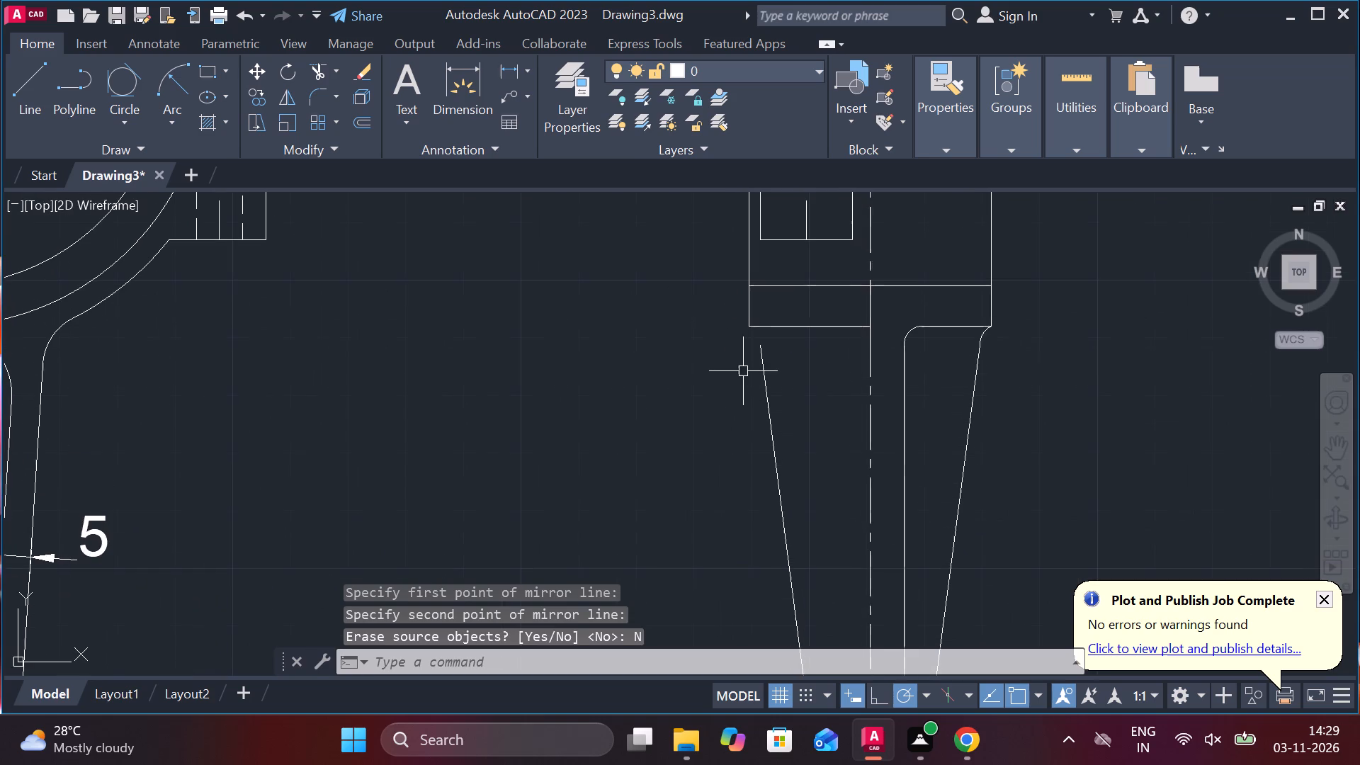
pyautogui.write('EX')
pyautogui.press('space')
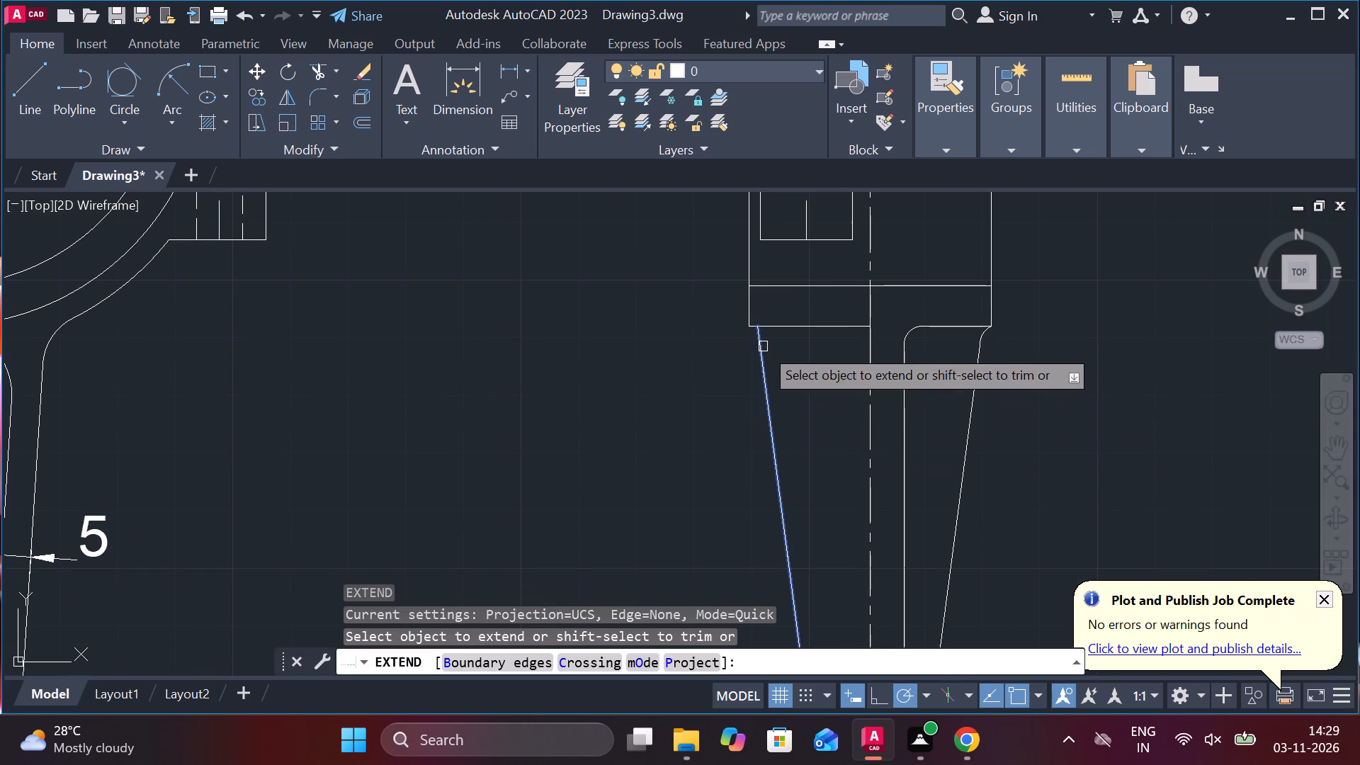
pyautogui.click(760, 361)
pyautogui.scroll(1, 751, 332)
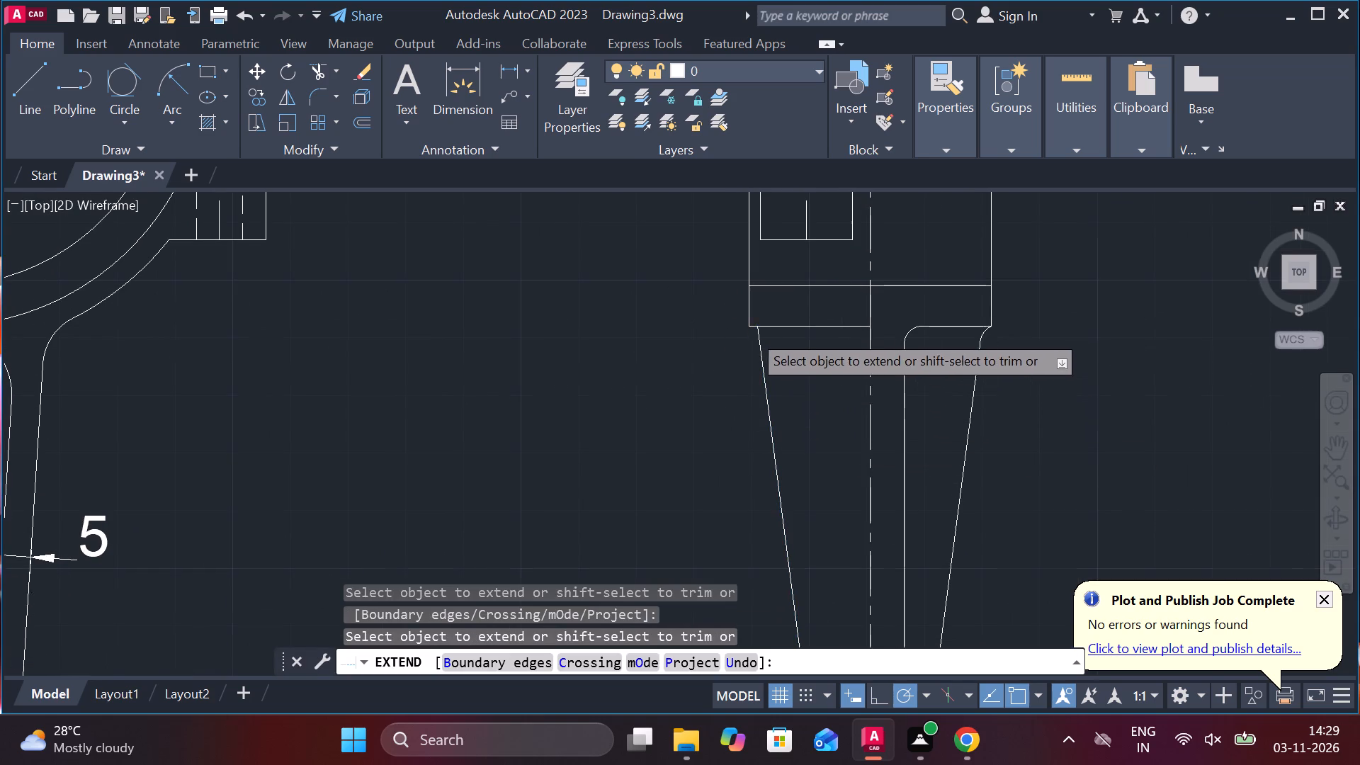
pyautogui.scroll(1, 751, 332)
pyautogui.press('Escape')
# Trim the upper block's bottom edge between the mirrored slanted line and the centerline.
pyautogui.write('TR')
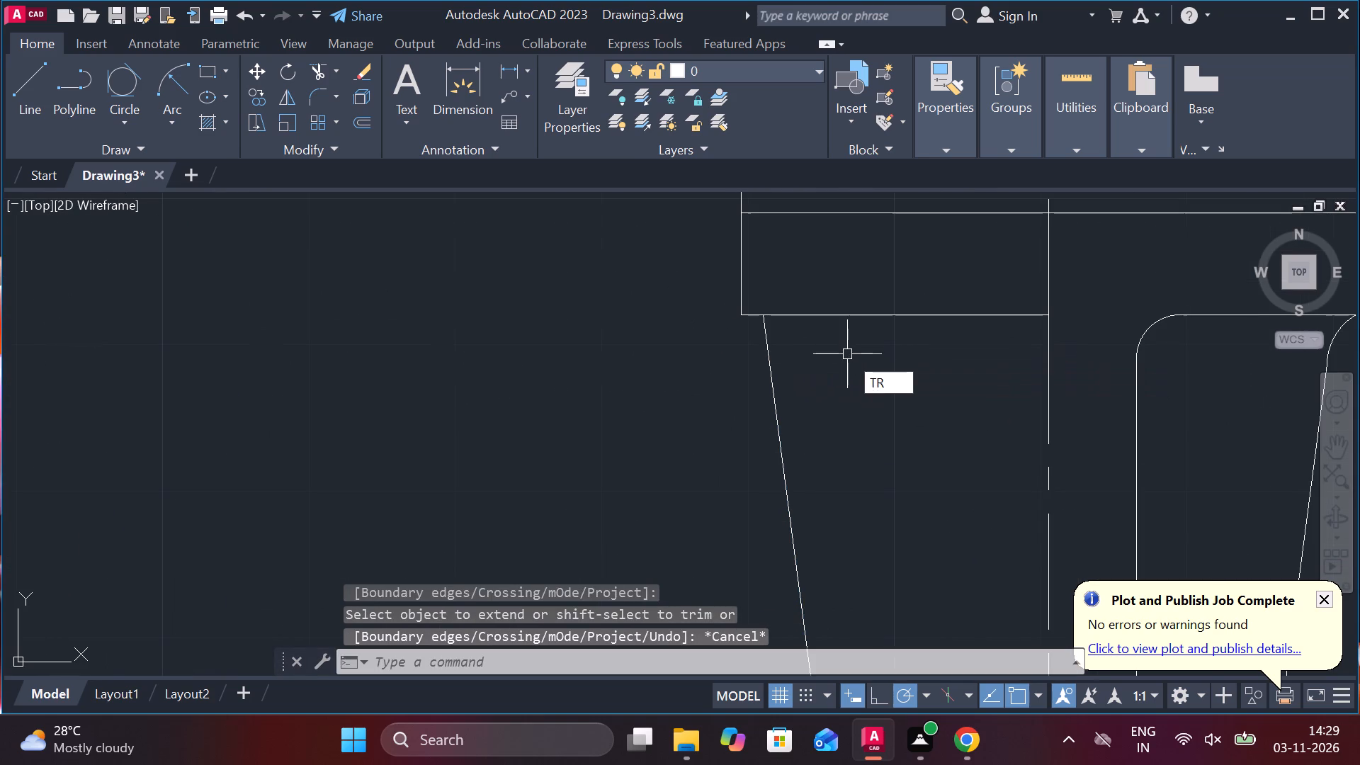
pyautogui.press('space')
pyautogui.click(860, 317)
pyautogui.press('Escape')
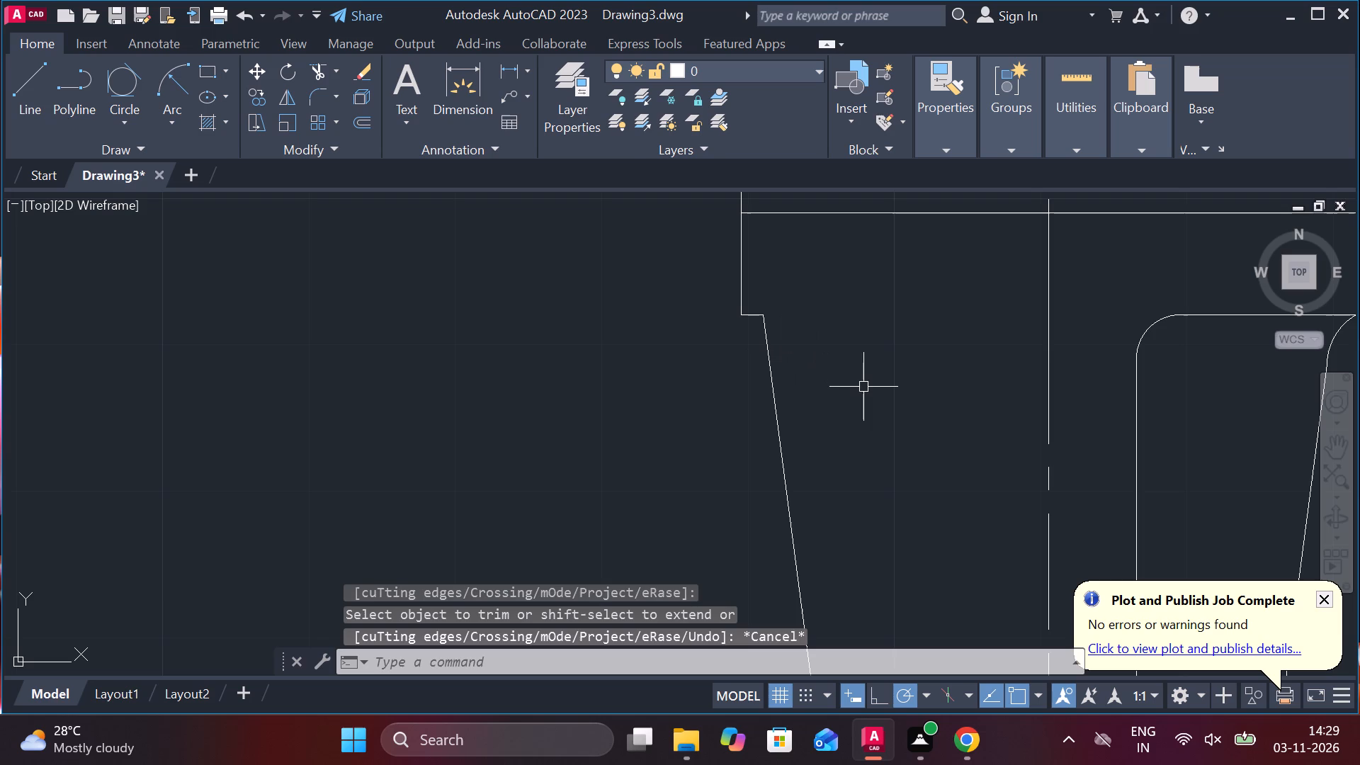
# Extend the mirrored slanted line up to the horizontal line above the block's bottom edge.
pyautogui.write('EX')
pyautogui.press('space')
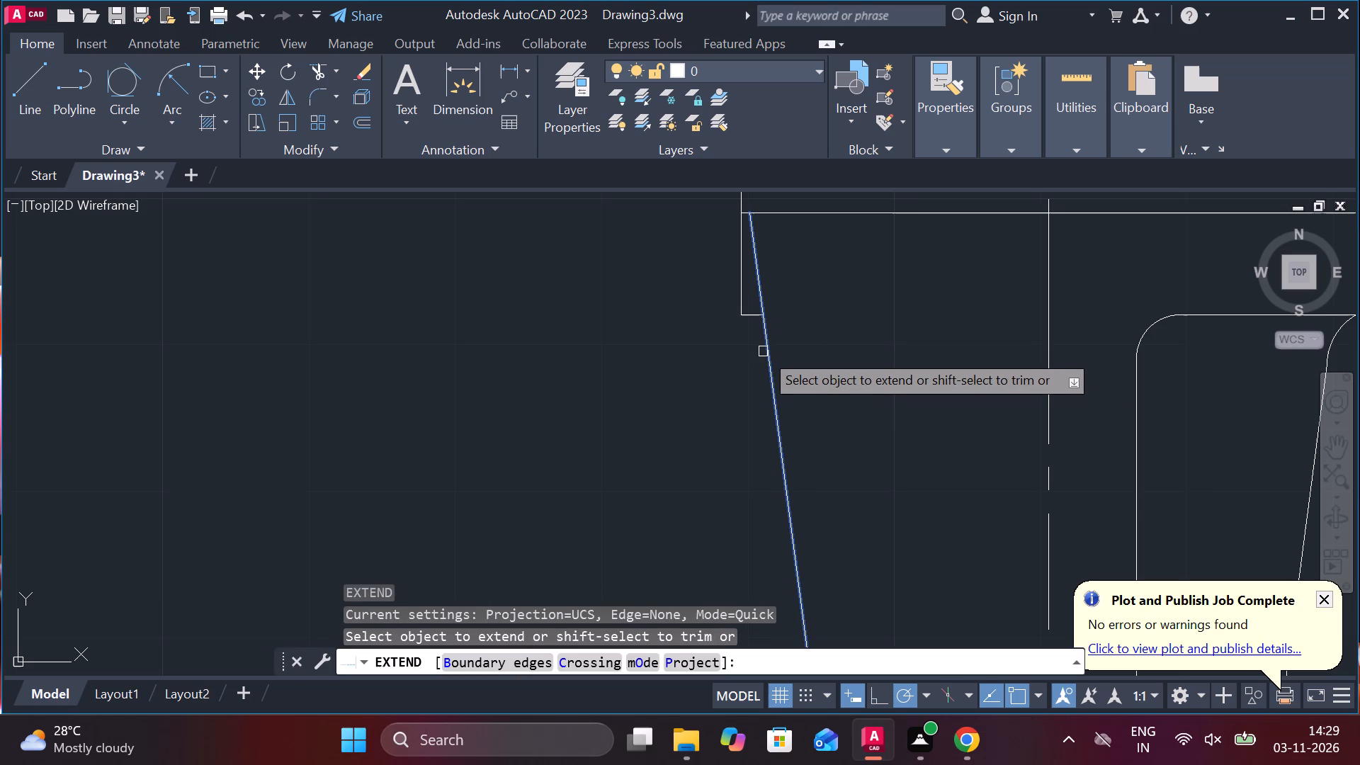
pyautogui.click(763, 351)
pyautogui.scroll(-2, 786, 328)
pyautogui.press('Escape')
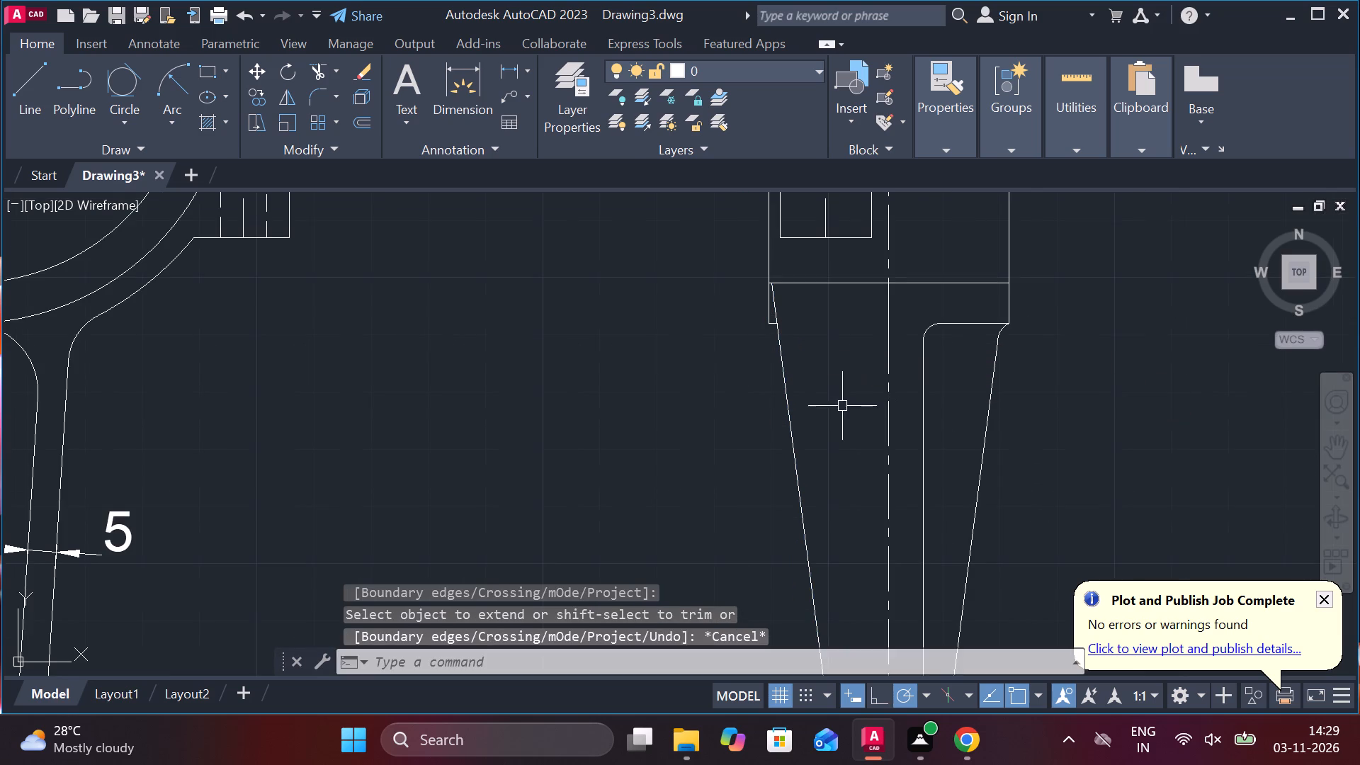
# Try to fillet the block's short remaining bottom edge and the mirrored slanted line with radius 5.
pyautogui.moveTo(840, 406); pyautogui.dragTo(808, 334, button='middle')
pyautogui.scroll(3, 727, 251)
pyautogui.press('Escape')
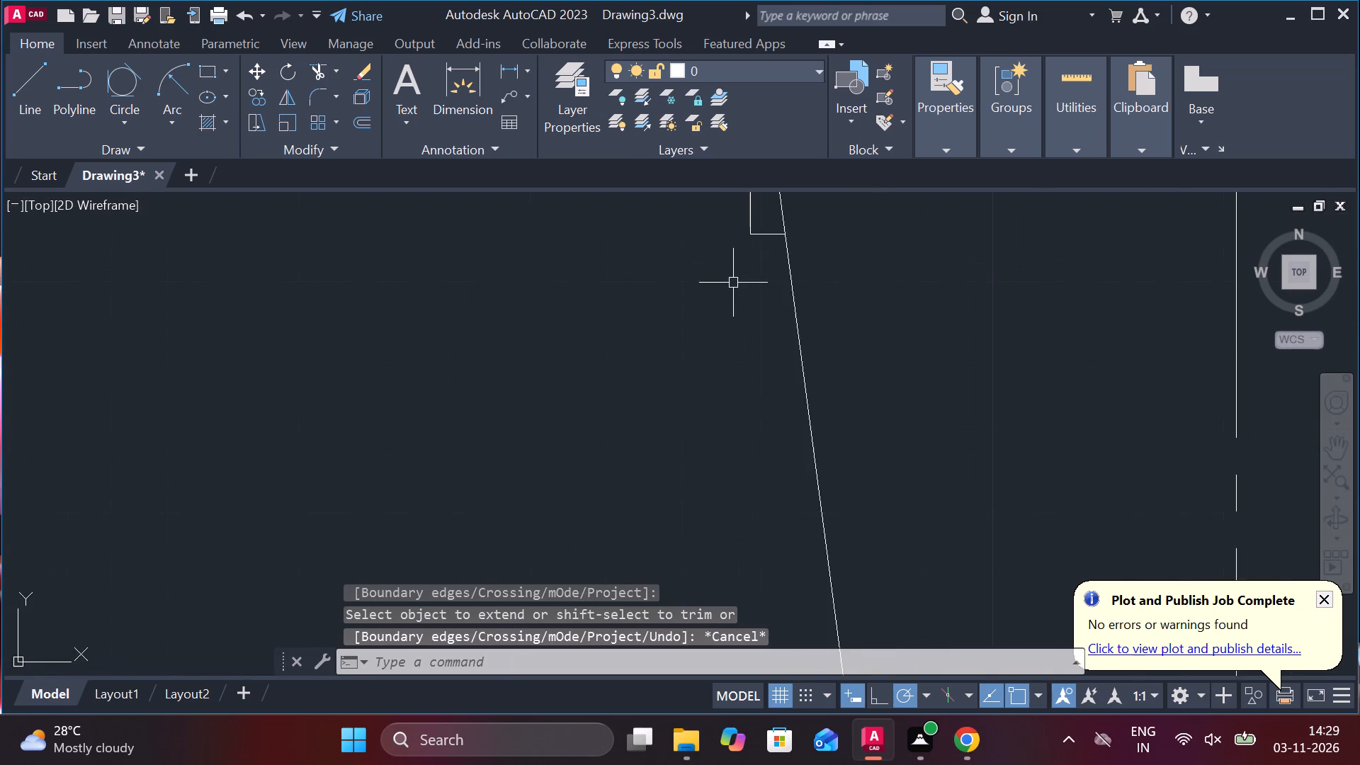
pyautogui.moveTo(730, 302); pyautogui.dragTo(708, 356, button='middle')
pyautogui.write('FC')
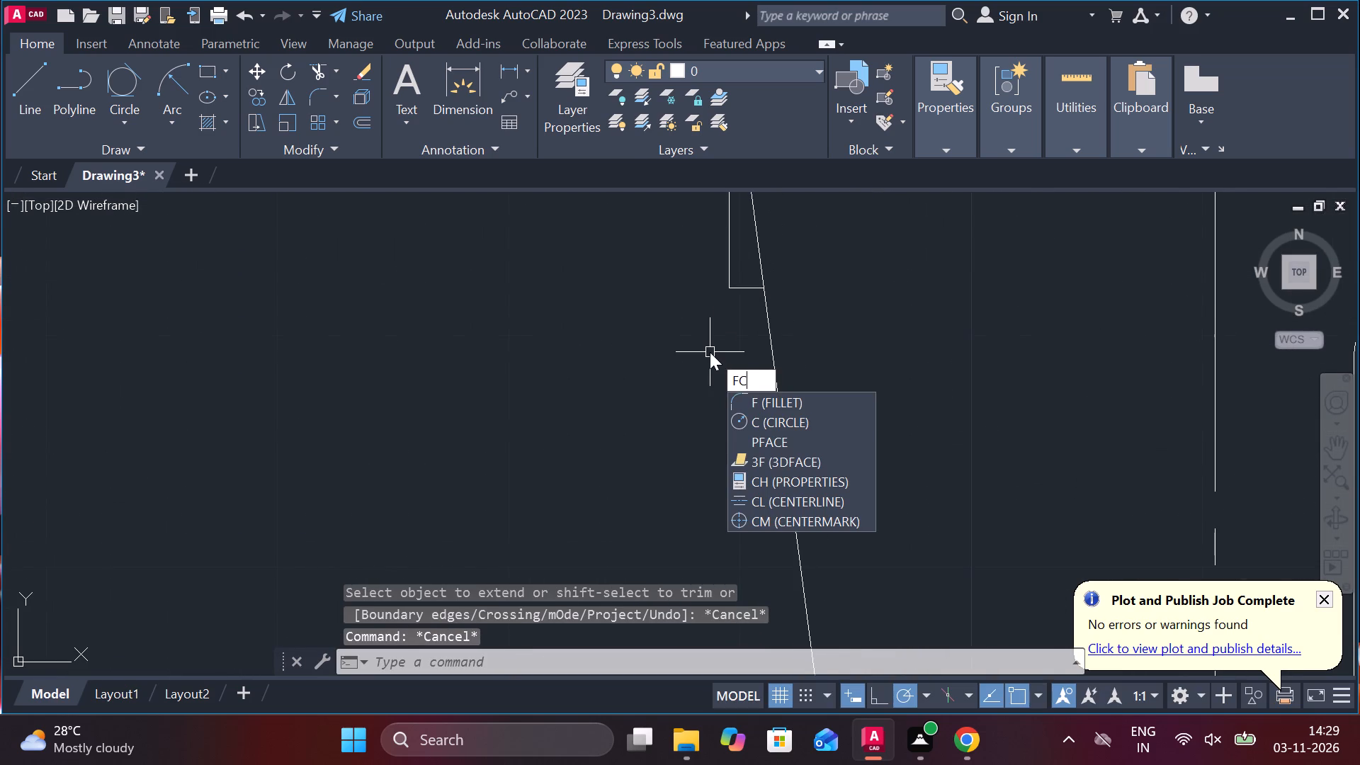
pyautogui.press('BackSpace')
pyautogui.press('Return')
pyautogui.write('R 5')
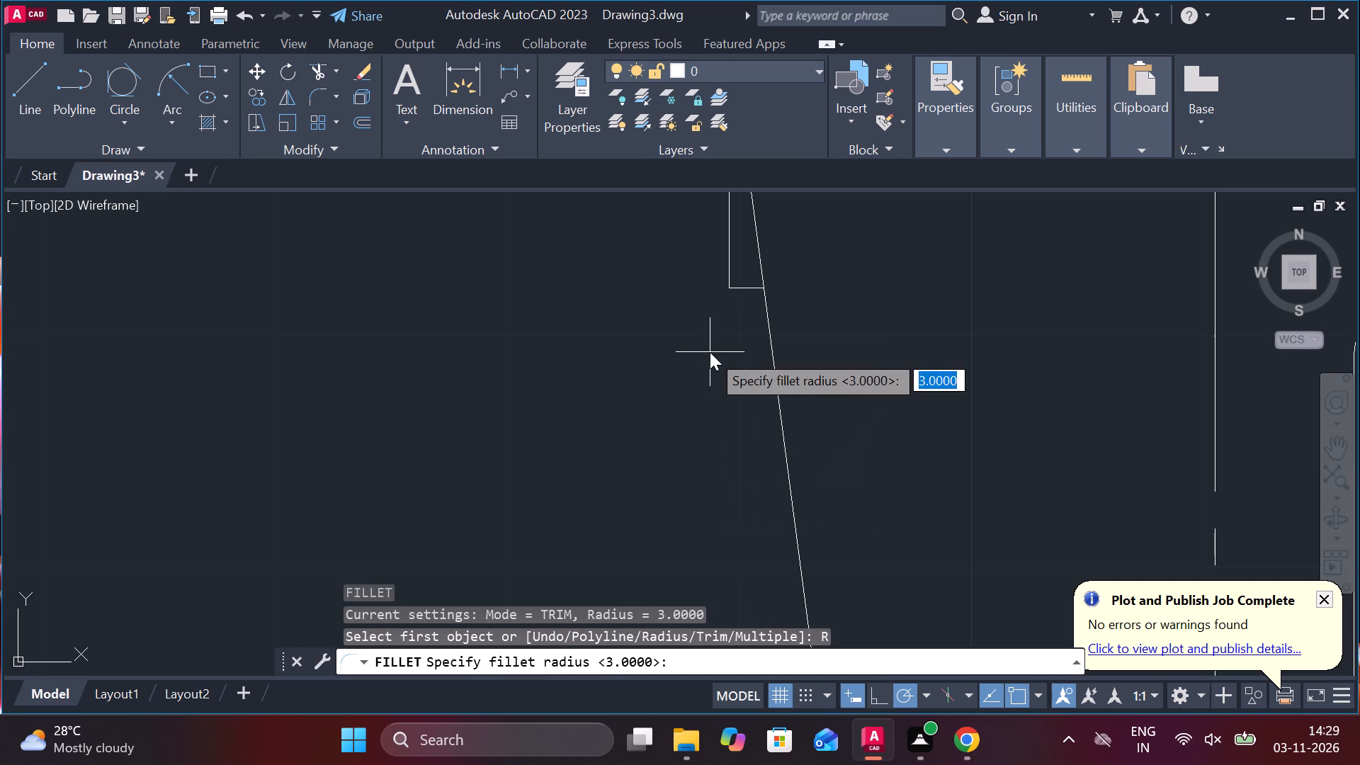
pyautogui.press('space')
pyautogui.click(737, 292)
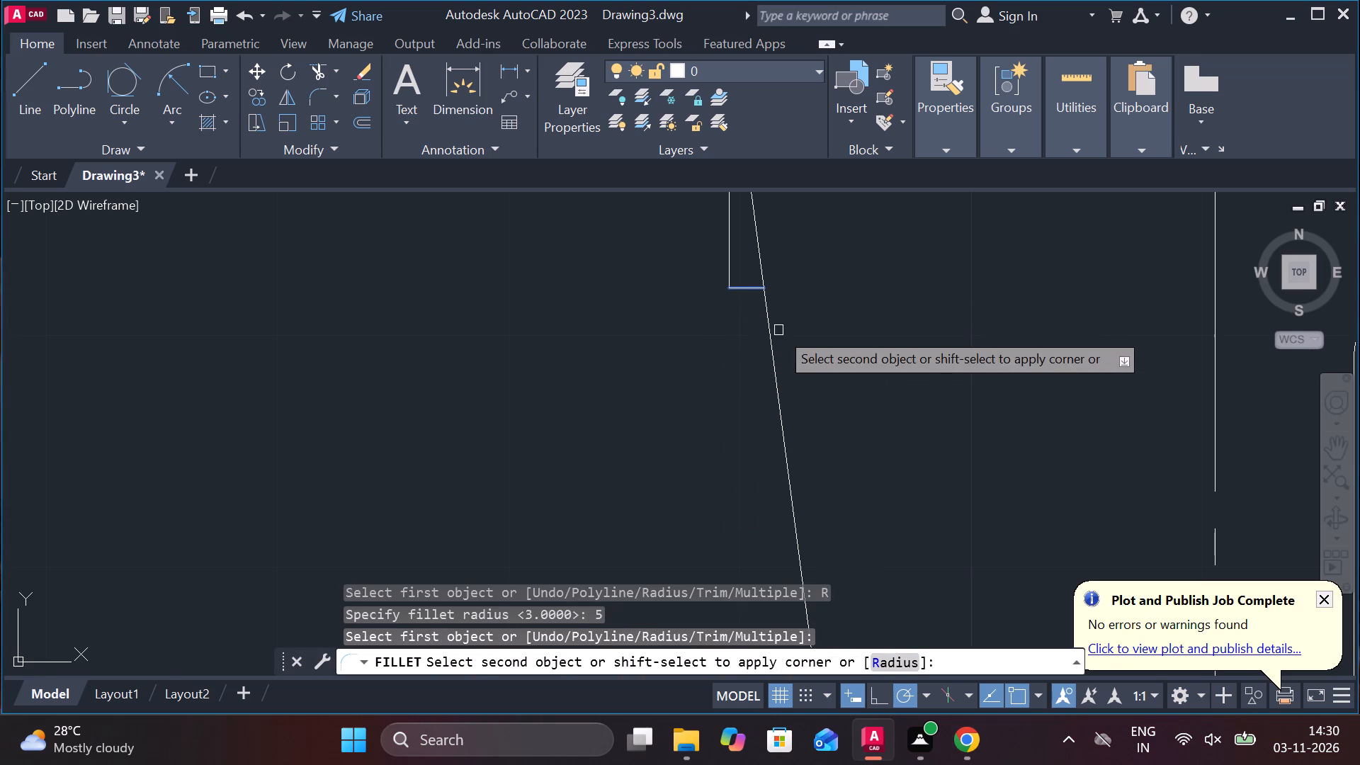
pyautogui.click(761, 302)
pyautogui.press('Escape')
# Lengthen the mirrored slanted line's lower end along its direction, slightly past the top level of the lower eye.
pyautogui.scroll(-4, 800, 324)
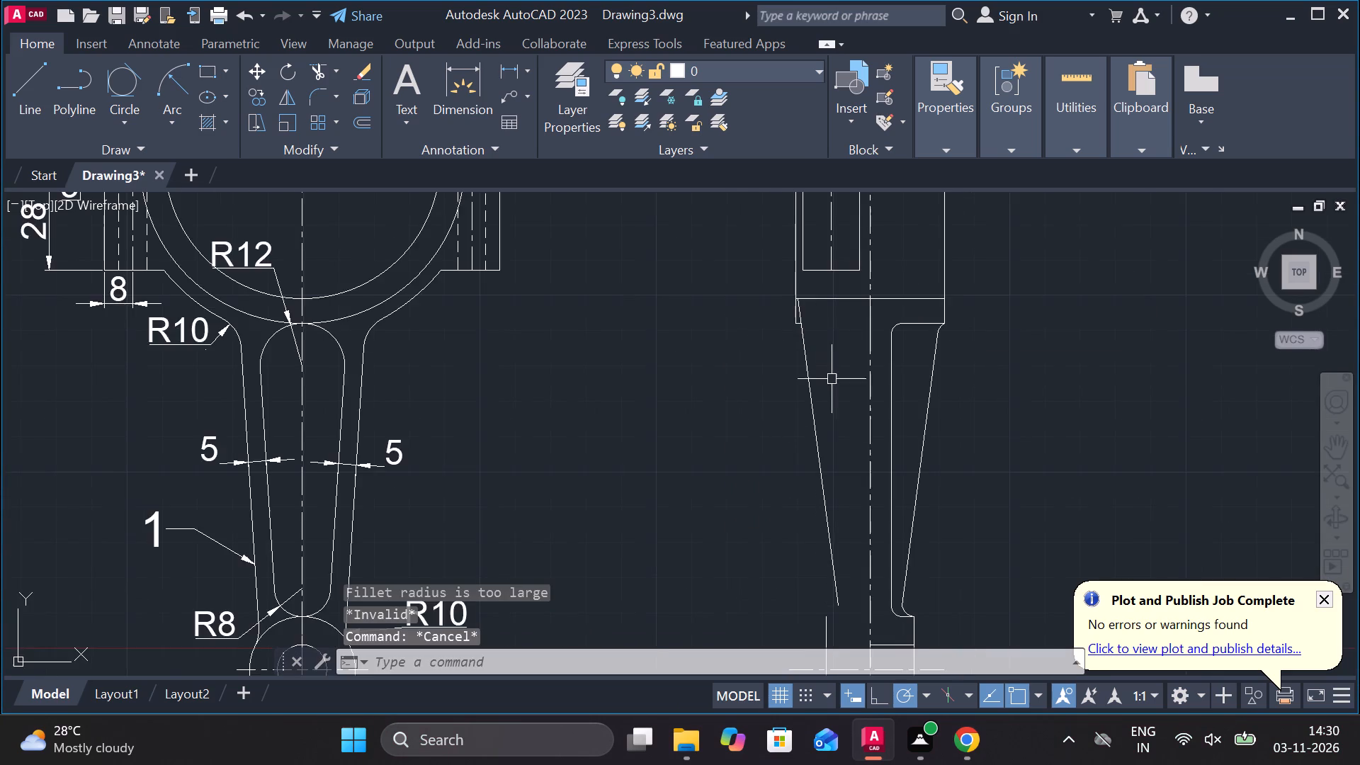
pyautogui.moveTo(835, 386); pyautogui.dragTo(735, 270, button='middle')
pyautogui.scroll(1, 769, 489)
pyautogui.moveTo(765, 509); pyautogui.dragTo(773, 378, button='middle')
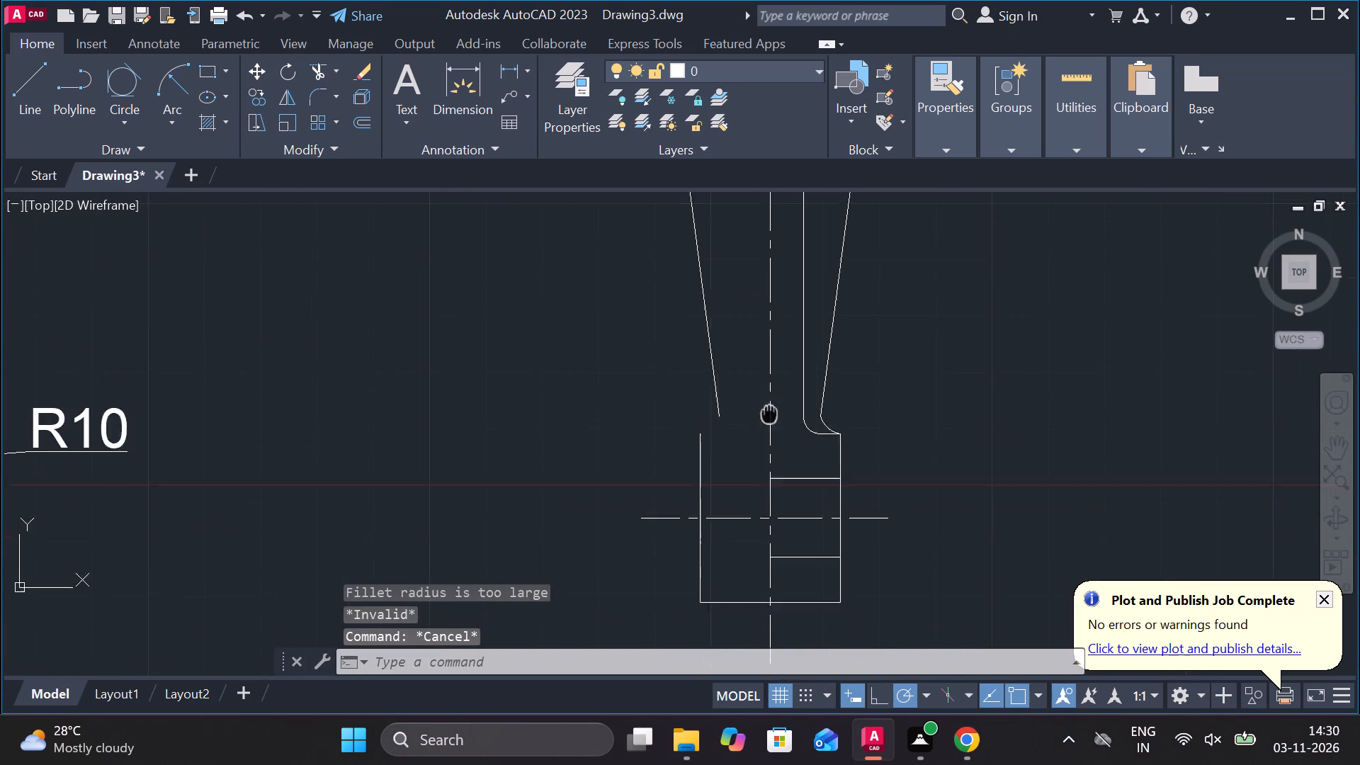
pyautogui.moveTo(773, 378); pyautogui.dragTo(774, 372, button='middle')
pyautogui.scroll(2, 720, 374)
pyautogui.click(730, 295)
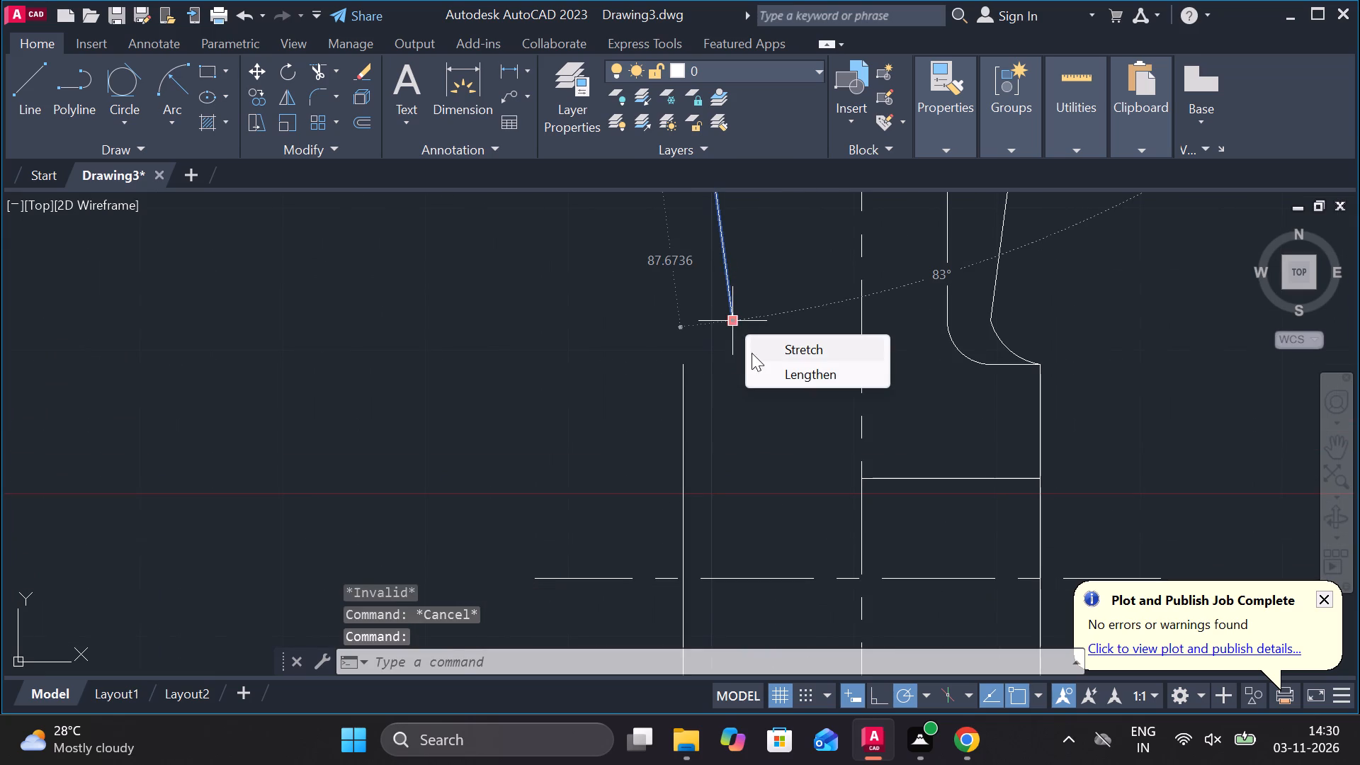
pyautogui.click(764, 369)
pyautogui.click(764, 395)
pyautogui.press('Escape')
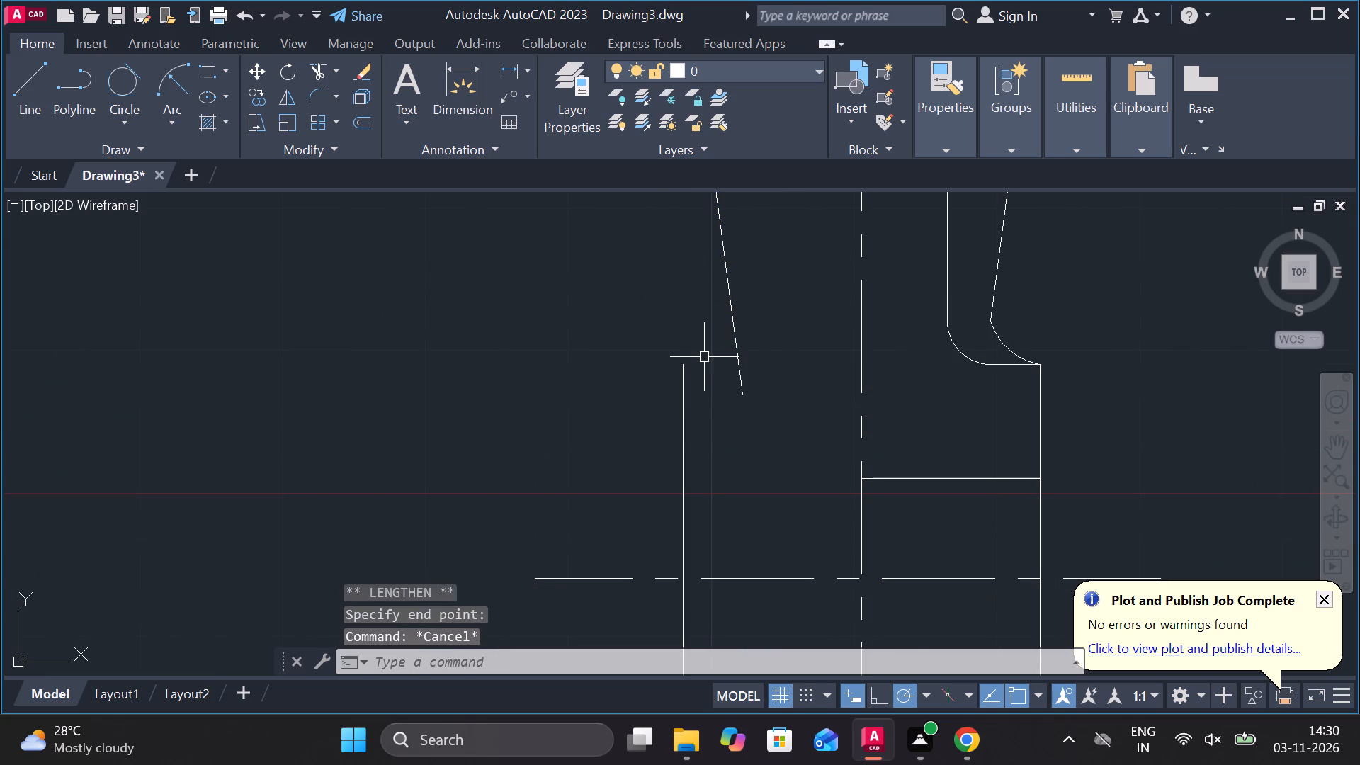
# Draw a short diagonal line from the top of the eye's left vertical edge to the mirrored slanted line.
pyautogui.press('l')
pyautogui.press('Return')
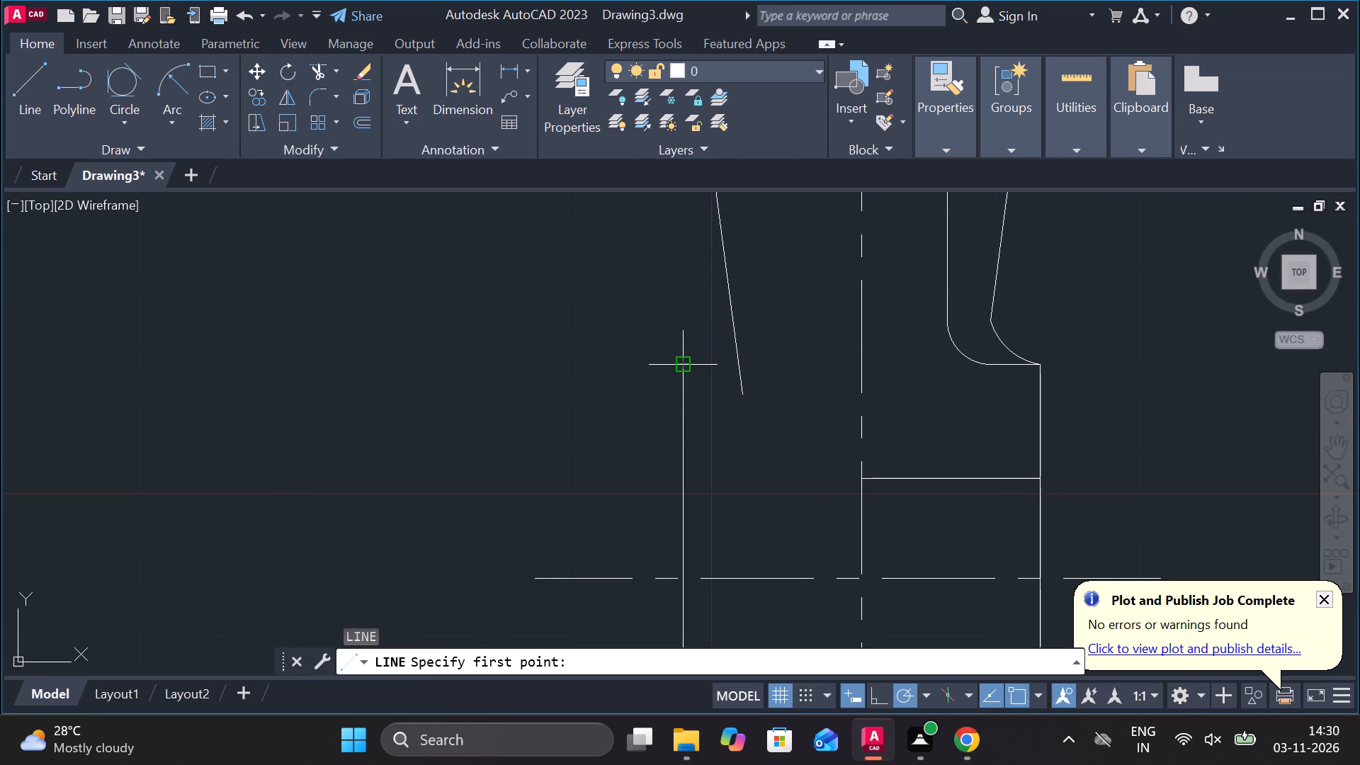
pyautogui.click(690, 357)
pyautogui.click(729, 318)
pyautogui.press('Escape')
# Trim the upper block's lower horizontal line between the mirrored slanted line and the vertical centerline.
pyautogui.scroll(-2, 744, 314)
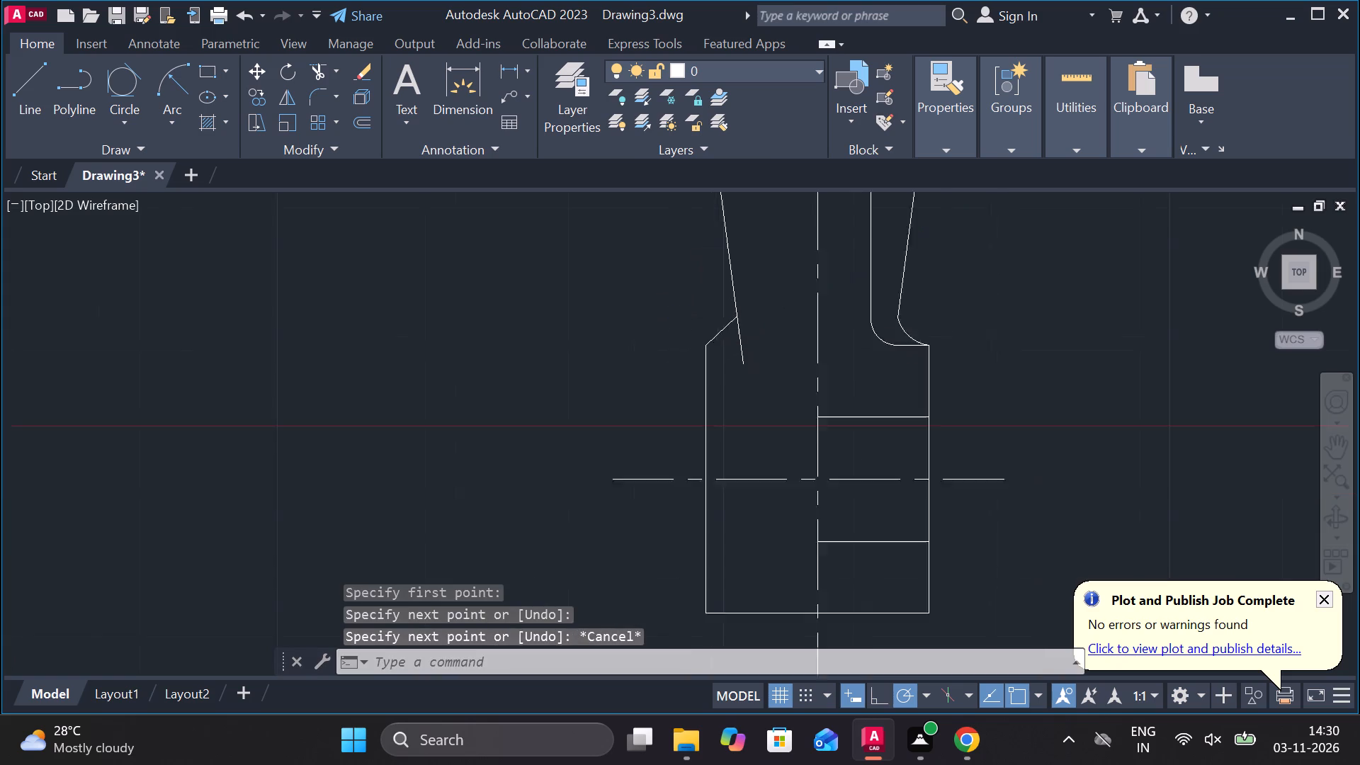
pyautogui.scroll(-1, 744, 314)
pyautogui.moveTo(900, 411); pyautogui.dragTo(880, 431, button='middle')
pyautogui.scroll(-1, 884, 433)
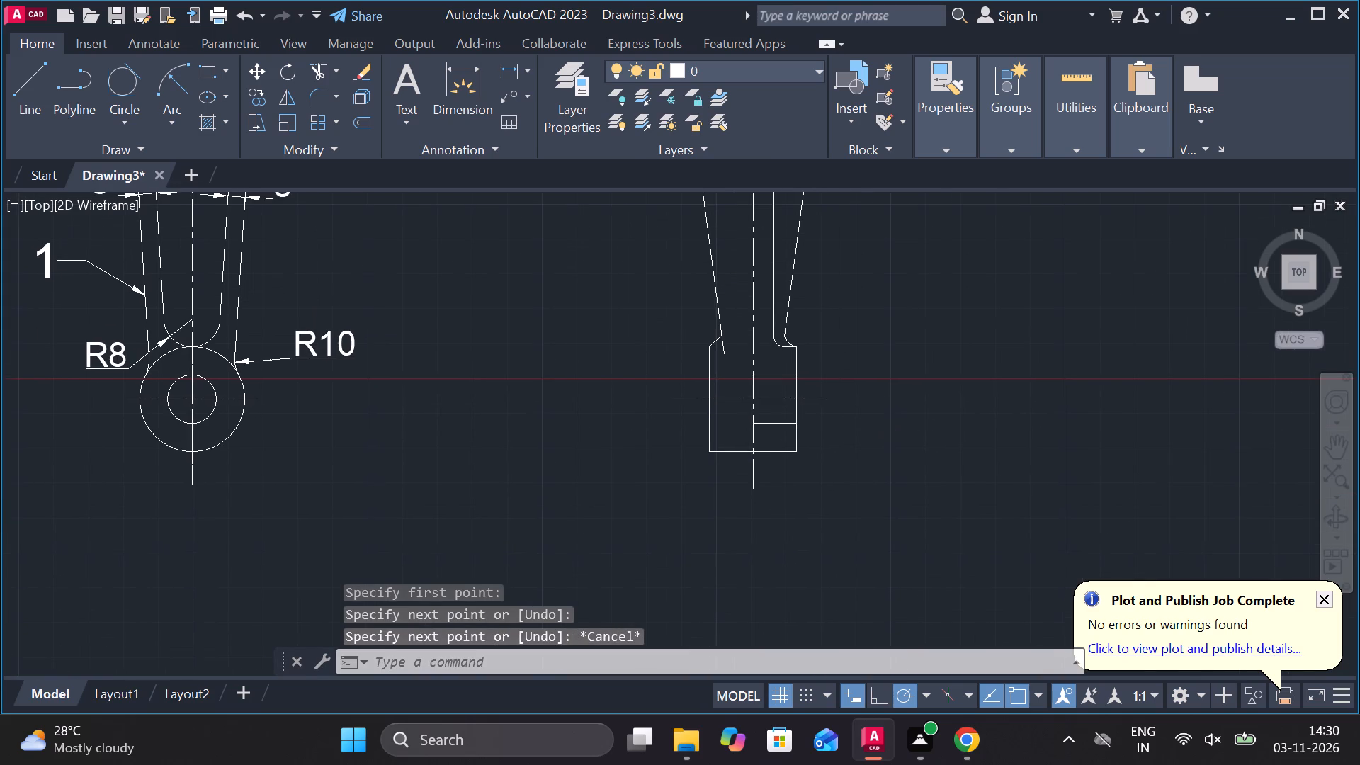
pyautogui.moveTo(884, 433); pyautogui.dragTo(852, 412, button='middle')
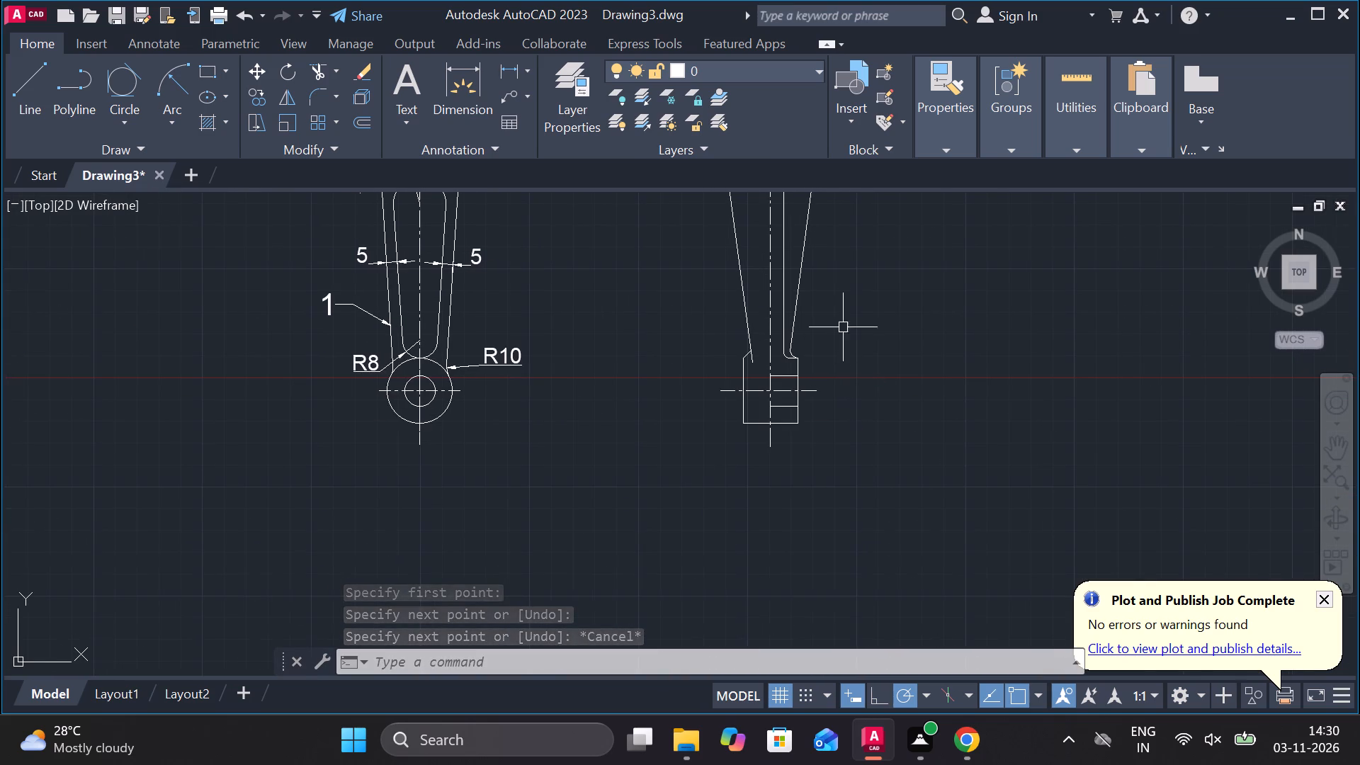
pyautogui.moveTo(843, 325); pyautogui.dragTo(816, 507, button='middle')
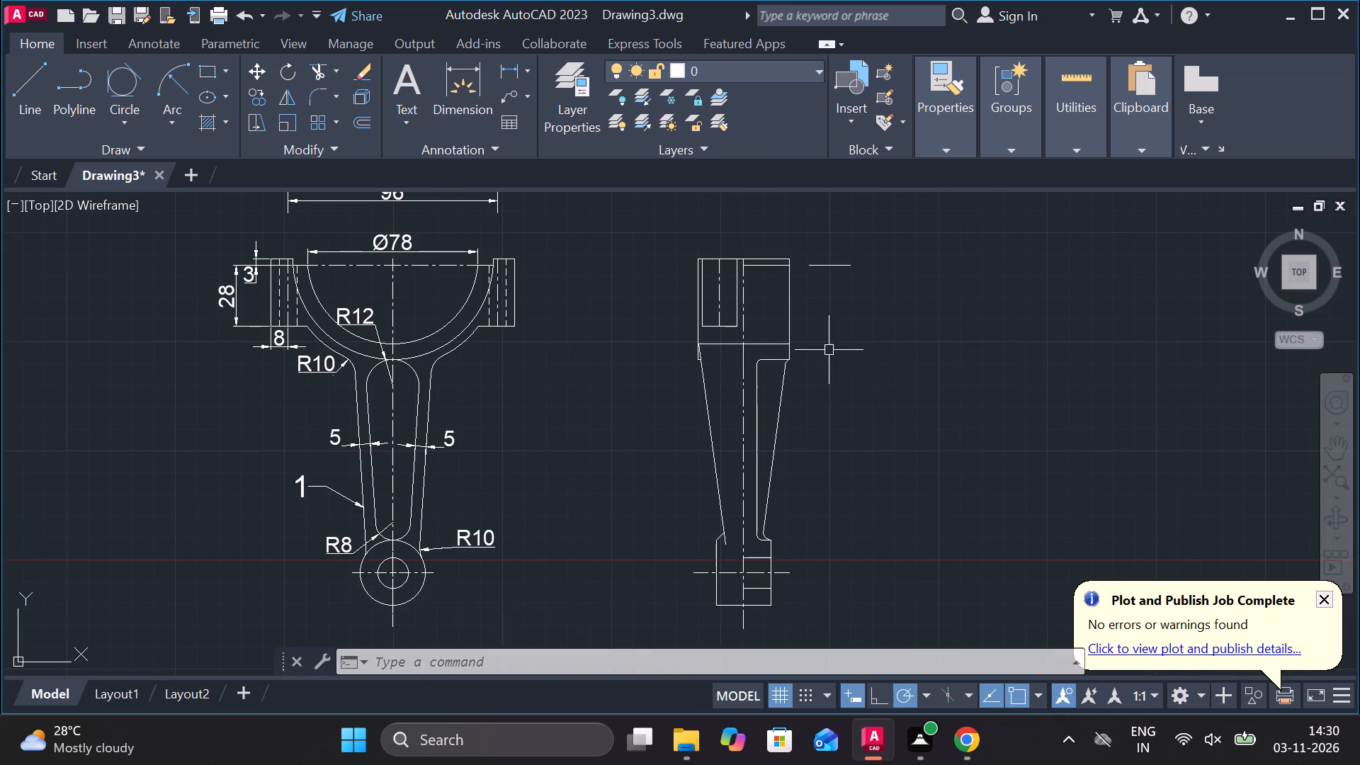
pyautogui.scroll(2, 747, 346)
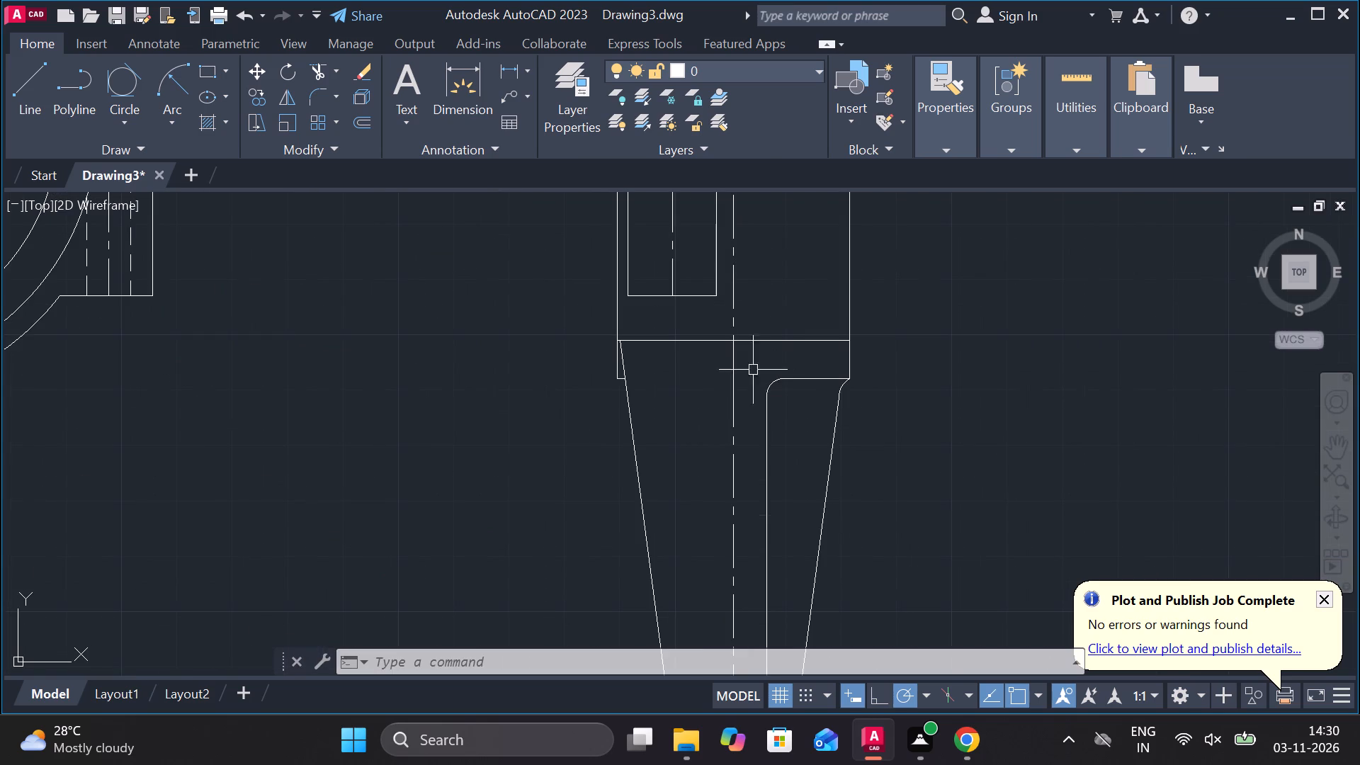
pyautogui.write('TR')
pyautogui.press('space')
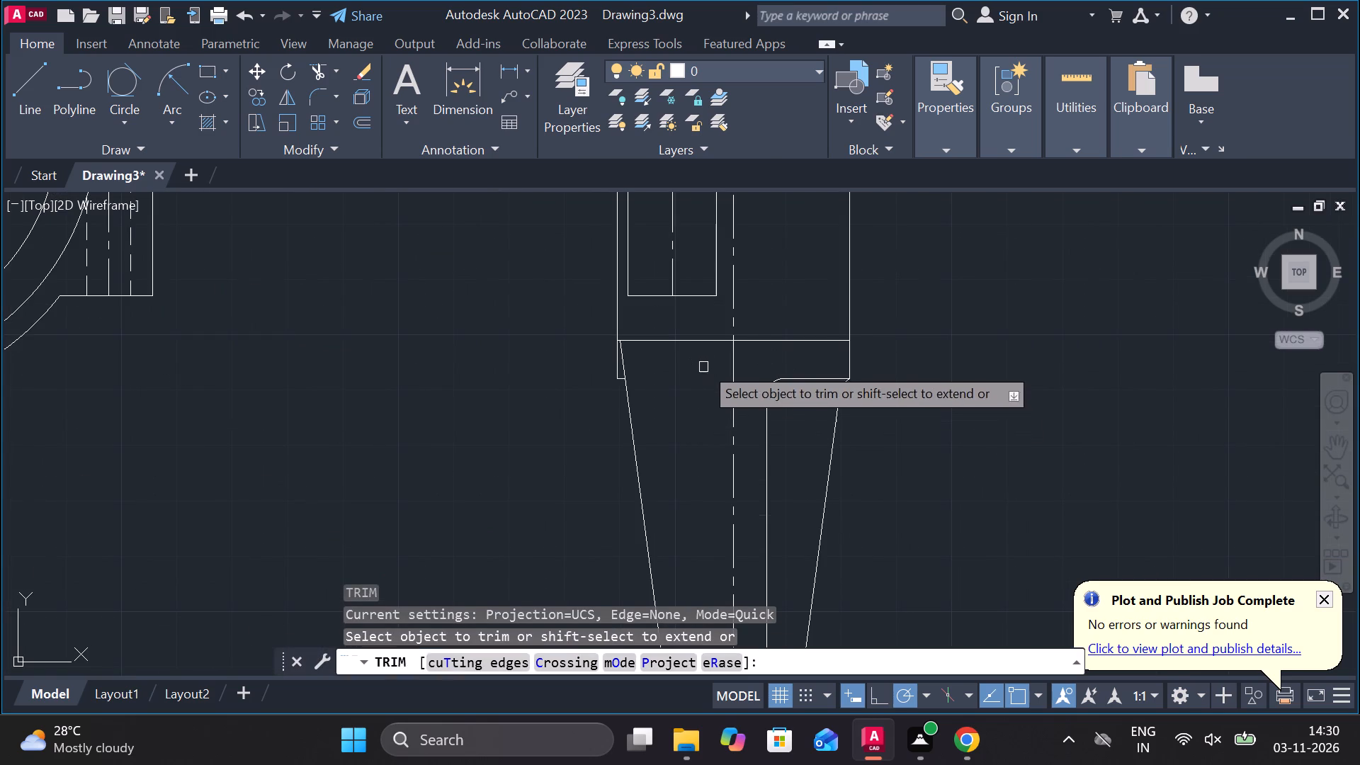
pyautogui.click(684, 343)
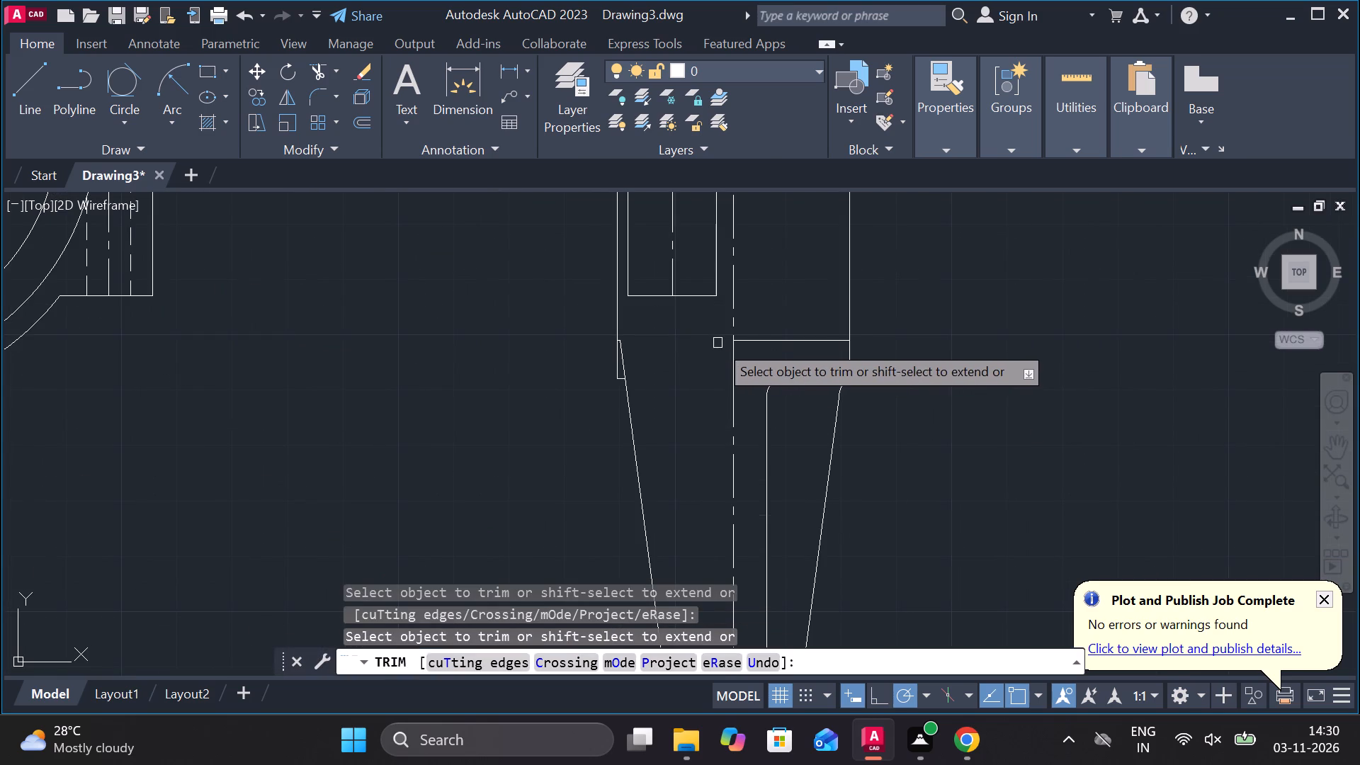
pyautogui.scroll(-2, 914, 412)
pyautogui.press('Escape')
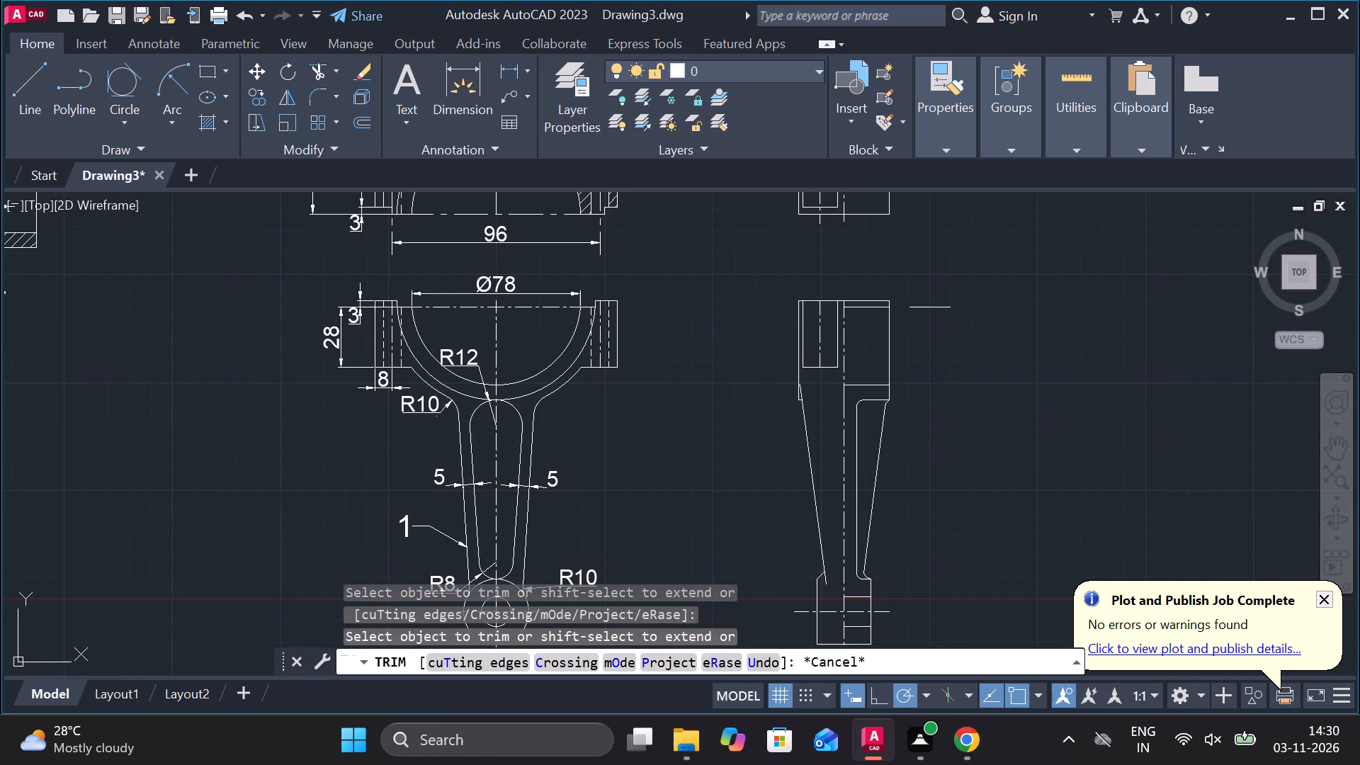
# Erase the short stray horizontal line beside the upper block of the side view.
pyautogui.click(928, 312)
pyautogui.press('Escape')
pyautogui.click(931, 300)
pyautogui.click(931, 307)
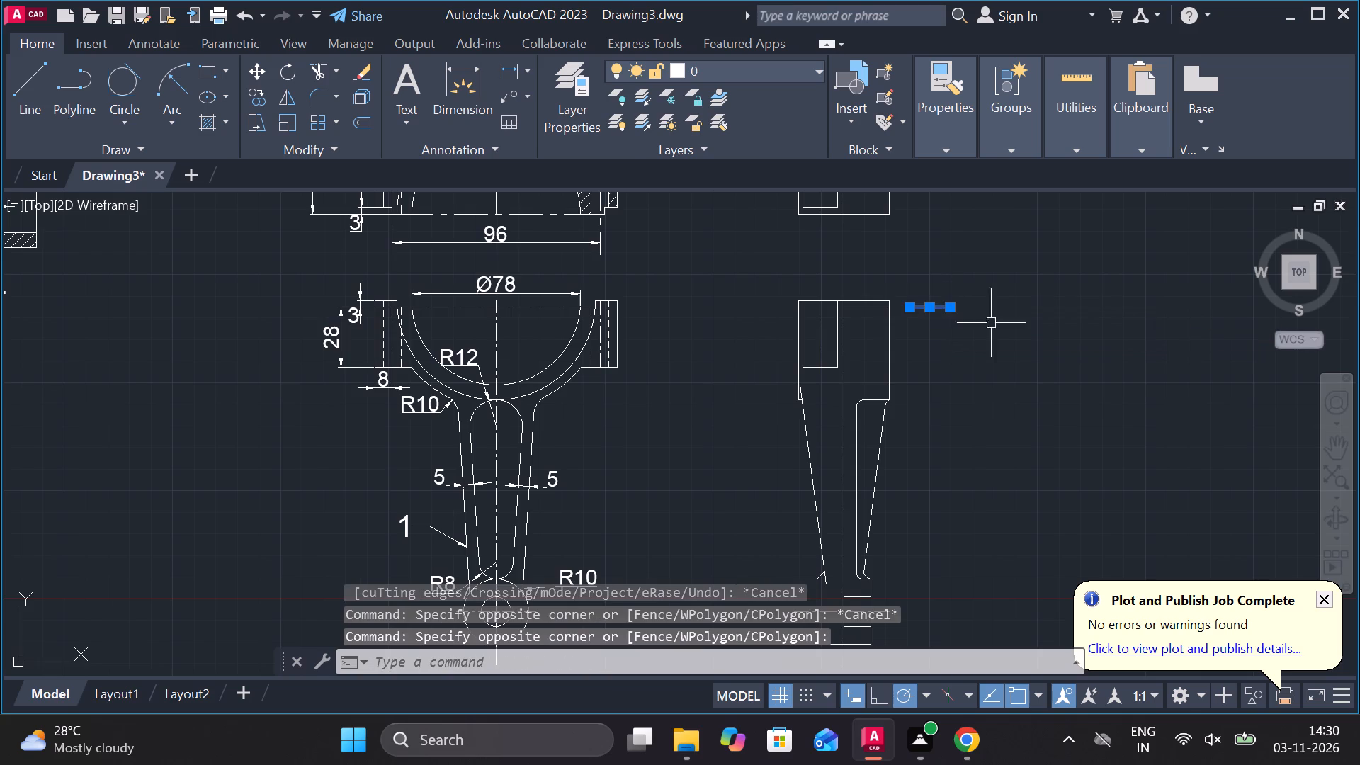
pyautogui.write('E')
pyautogui.press('space')
# Draw a short horizontal line beside the side view's lower eye, level with its horizontal centerline.
pyautogui.moveTo(1007, 406); pyautogui.dragTo(992, 350, button='middle')
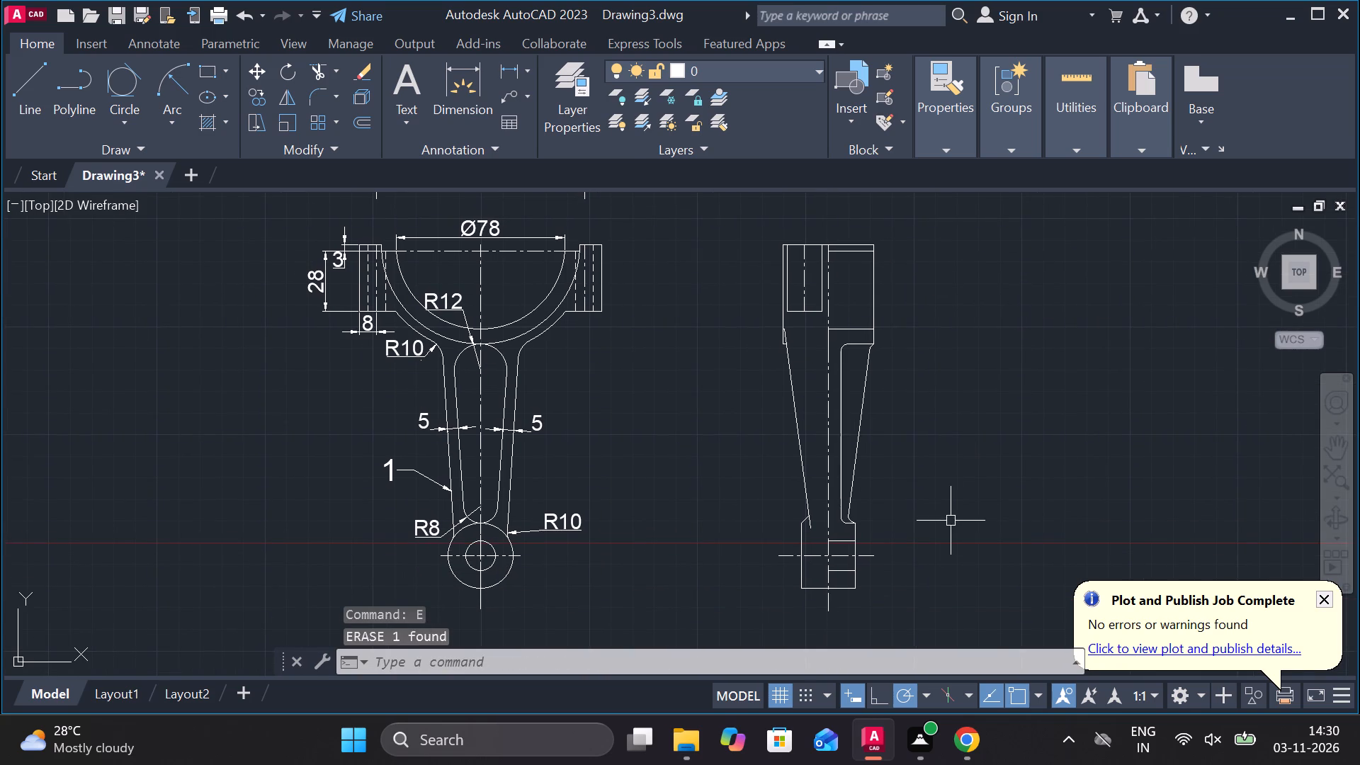
pyautogui.press('l')
pyautogui.press('Return')
pyautogui.scroll(1, 920, 550)
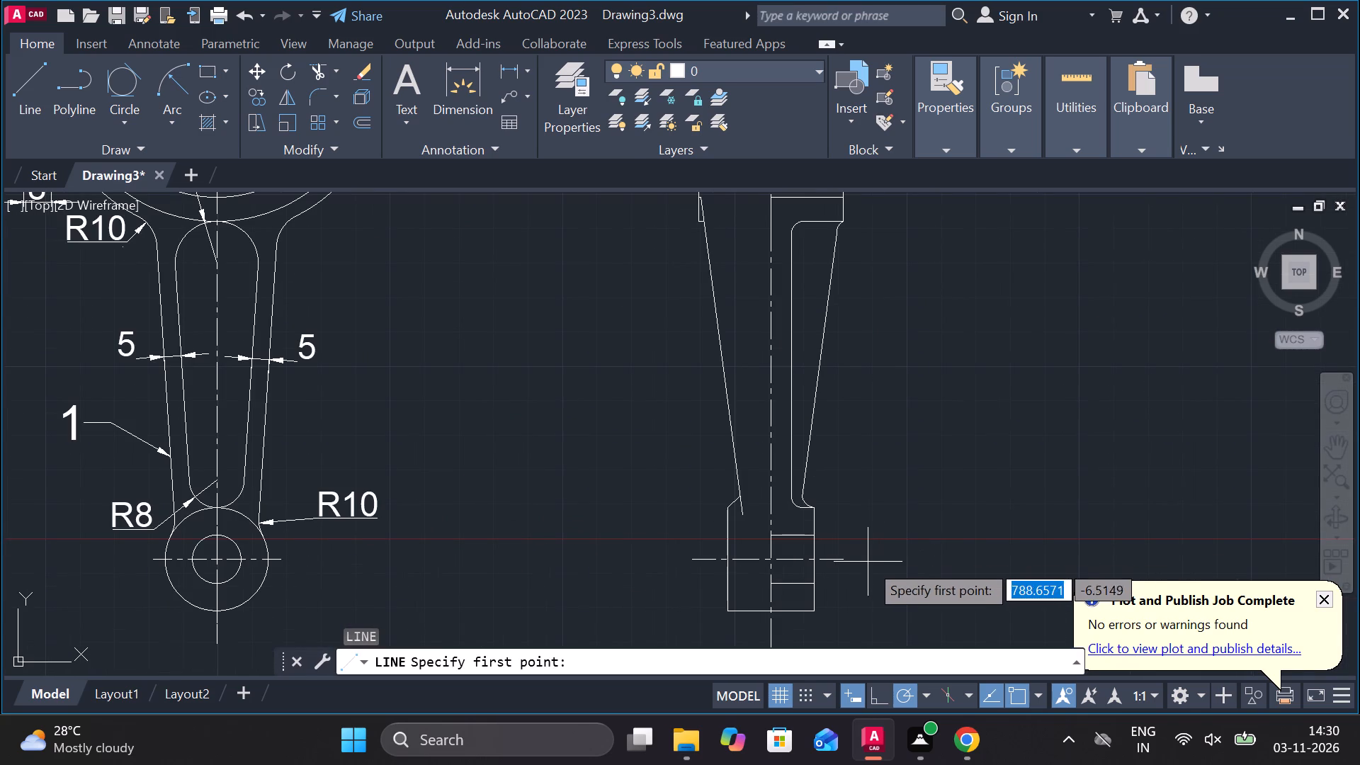
pyautogui.click(868, 561)
pyautogui.click(934, 562)
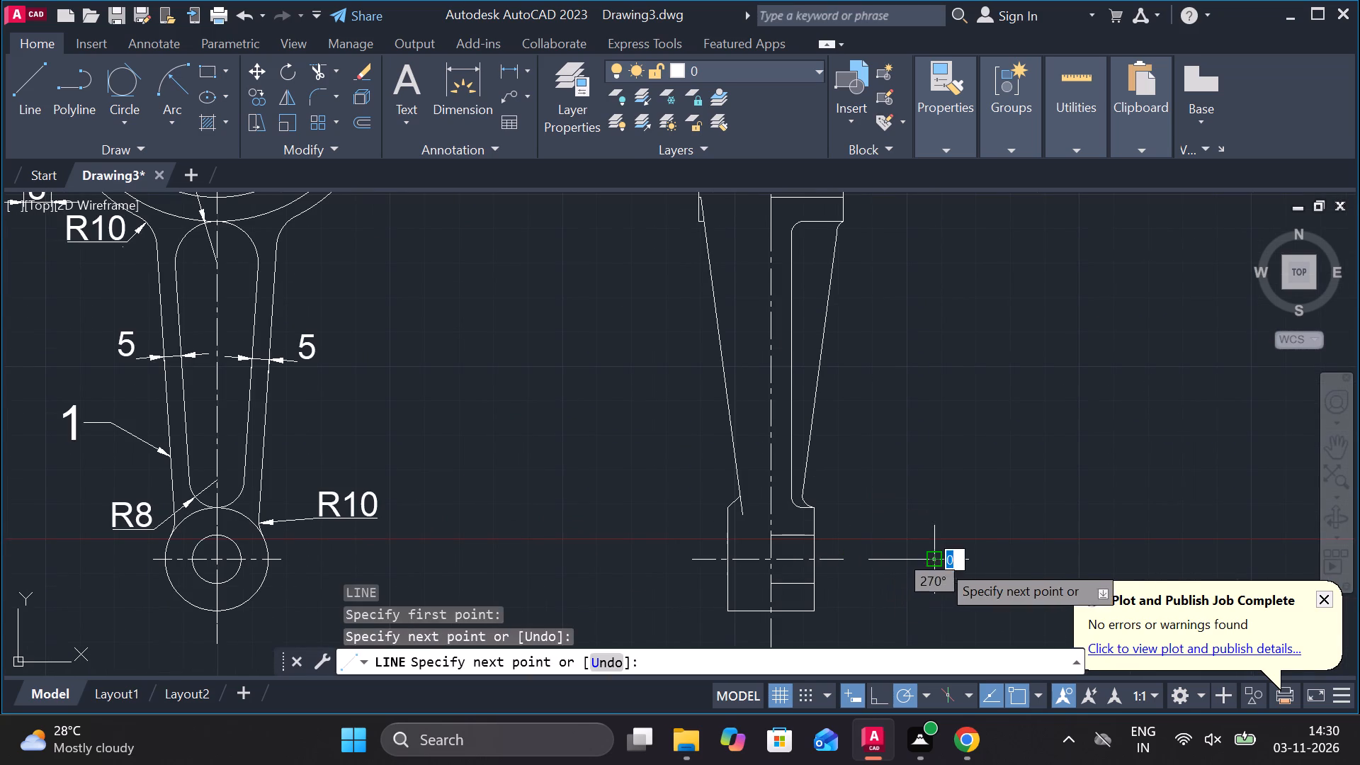
pyautogui.press('`')
pyautogui.press('Escape')
pyautogui.press('Escape')
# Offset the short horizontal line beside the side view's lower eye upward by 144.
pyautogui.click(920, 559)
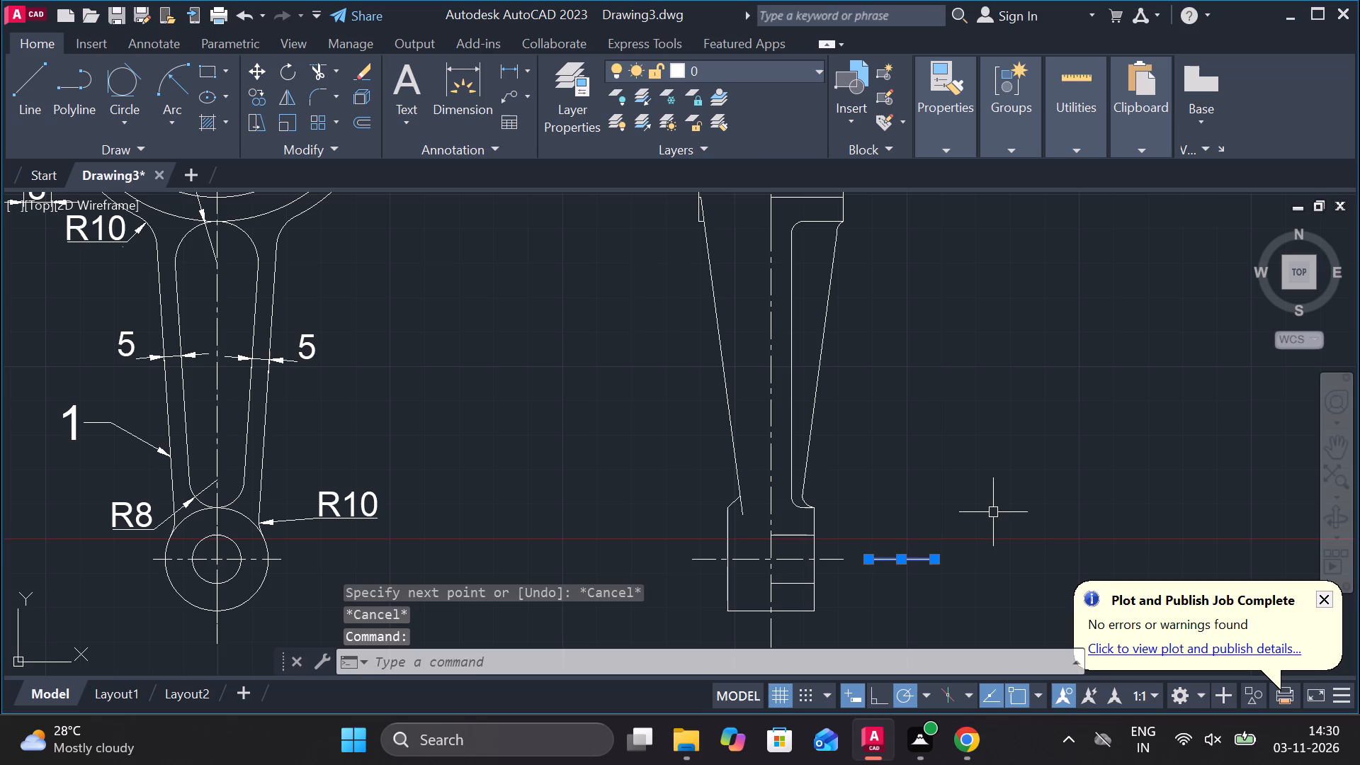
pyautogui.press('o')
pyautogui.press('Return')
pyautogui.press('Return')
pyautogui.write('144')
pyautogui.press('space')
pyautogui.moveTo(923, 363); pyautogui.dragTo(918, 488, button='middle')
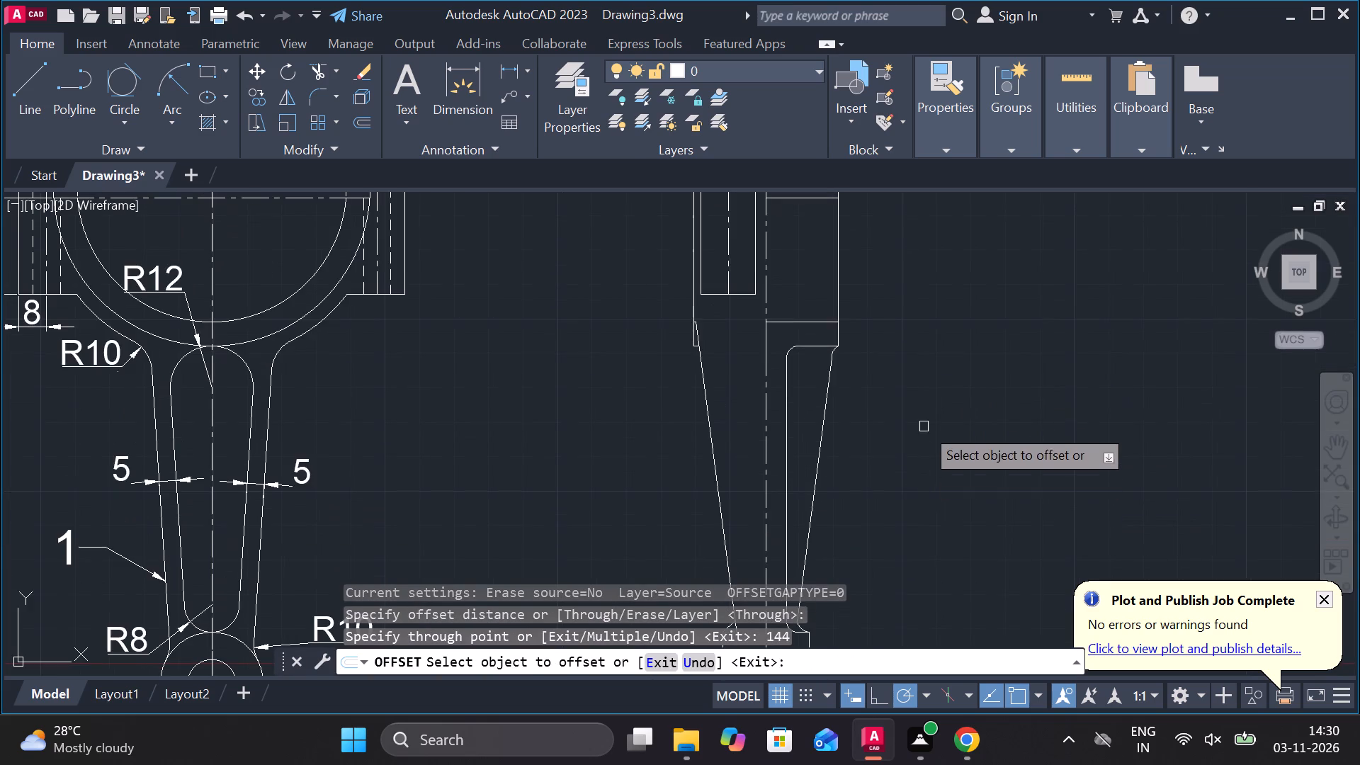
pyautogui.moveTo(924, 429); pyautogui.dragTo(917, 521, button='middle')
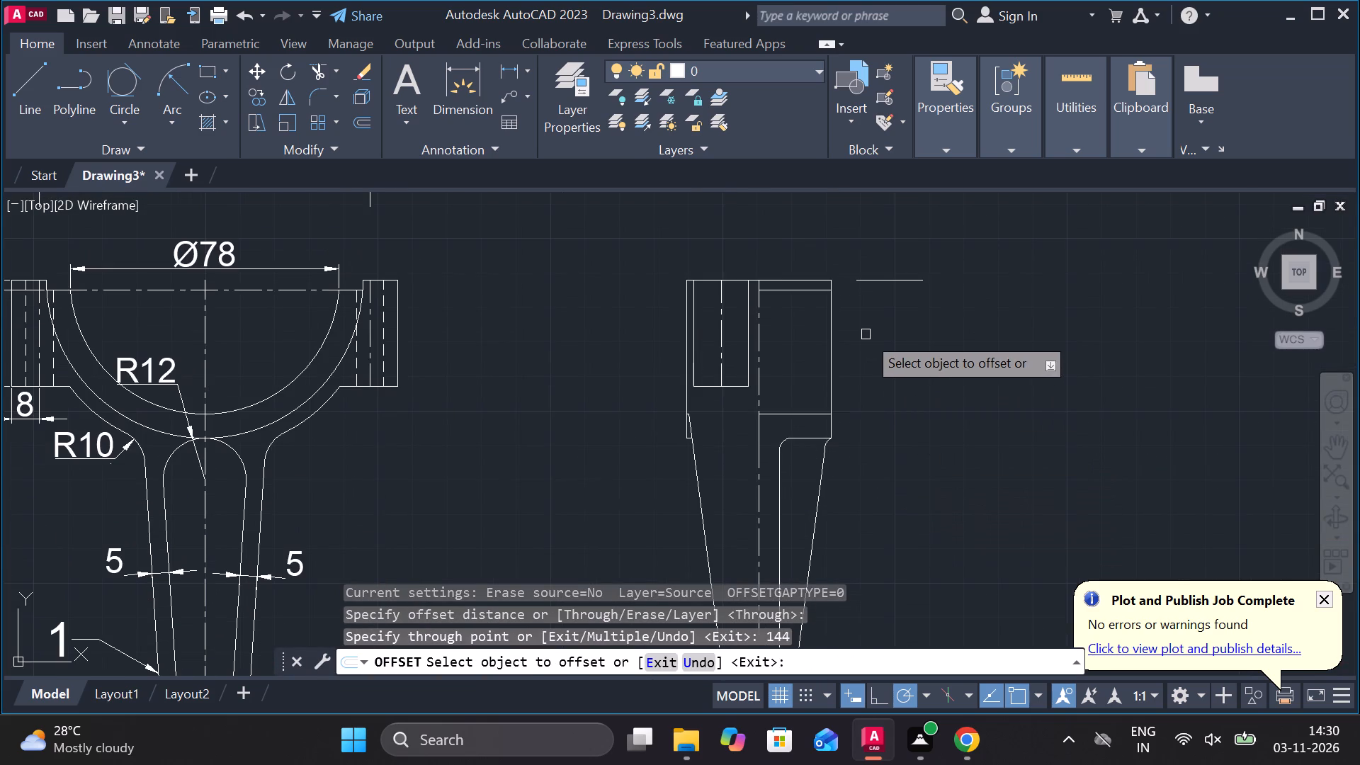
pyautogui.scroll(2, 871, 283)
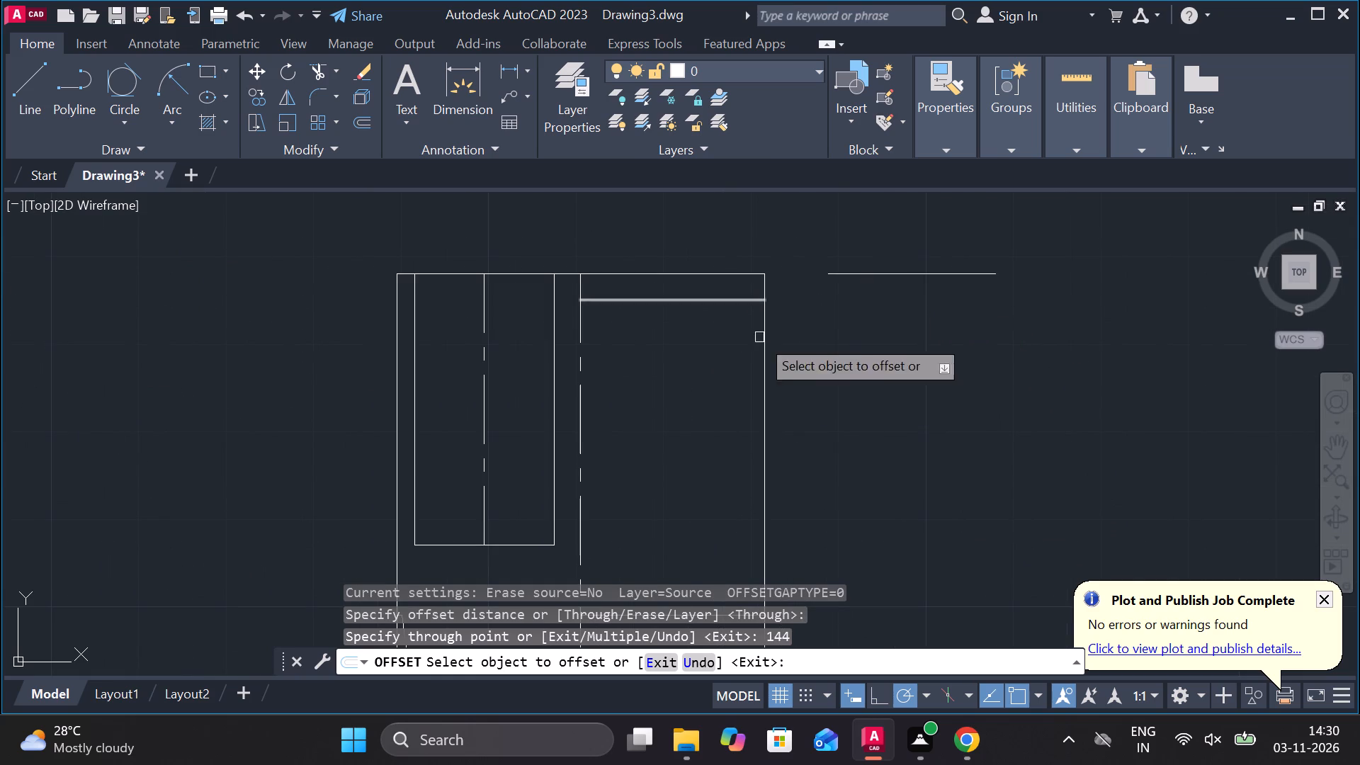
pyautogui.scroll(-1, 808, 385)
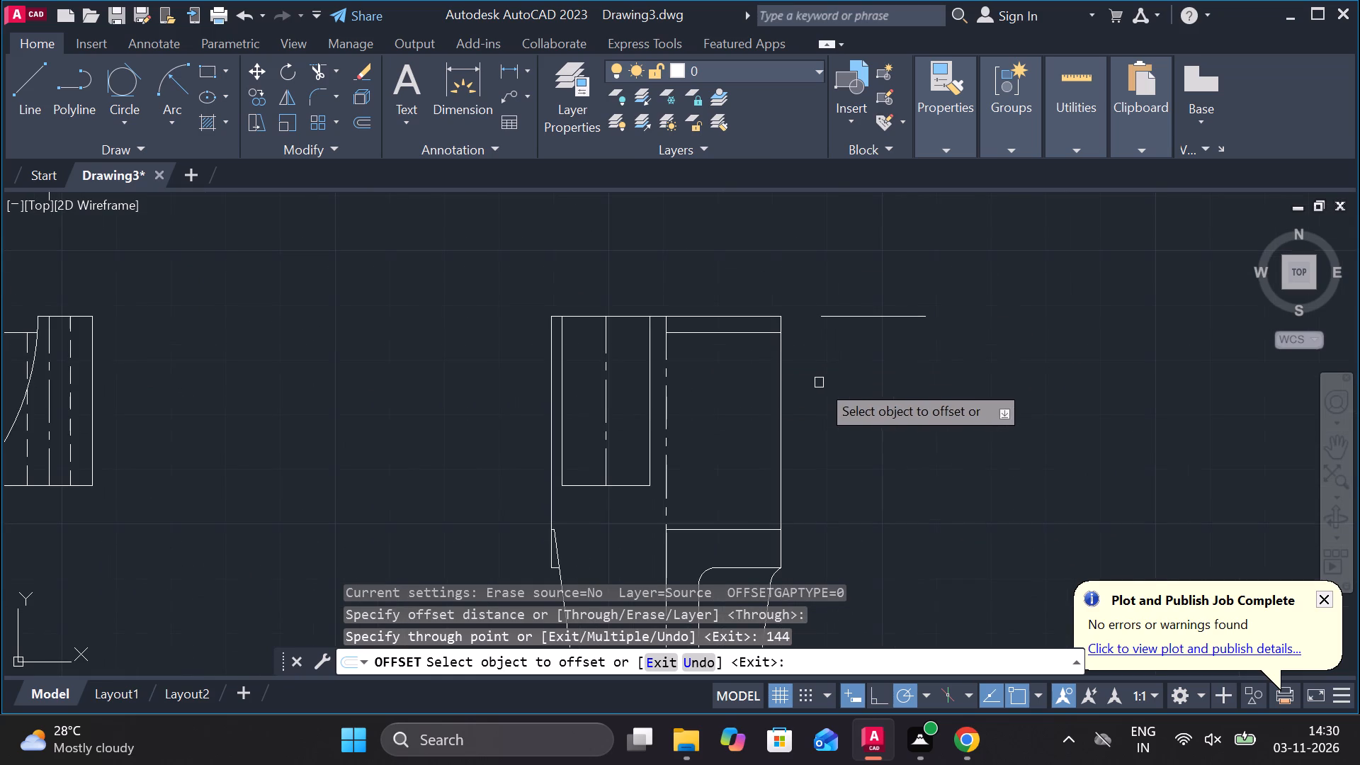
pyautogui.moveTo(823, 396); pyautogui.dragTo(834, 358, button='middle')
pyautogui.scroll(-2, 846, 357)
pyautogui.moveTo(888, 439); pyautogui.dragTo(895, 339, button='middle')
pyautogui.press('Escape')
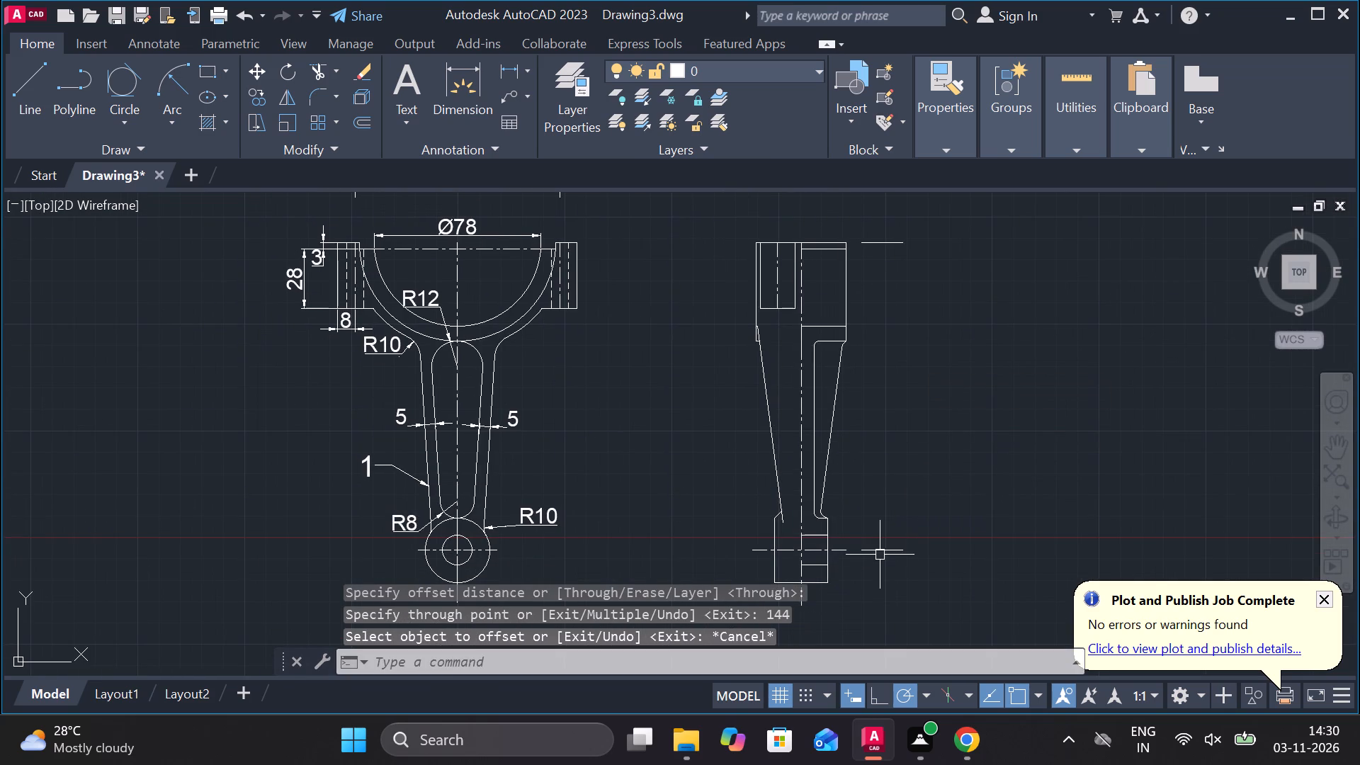
# Erase the original short horizontal line beside the side view's lower eye.
pyautogui.click(880, 553)
pyautogui.write('E')
pyautogui.press('space')
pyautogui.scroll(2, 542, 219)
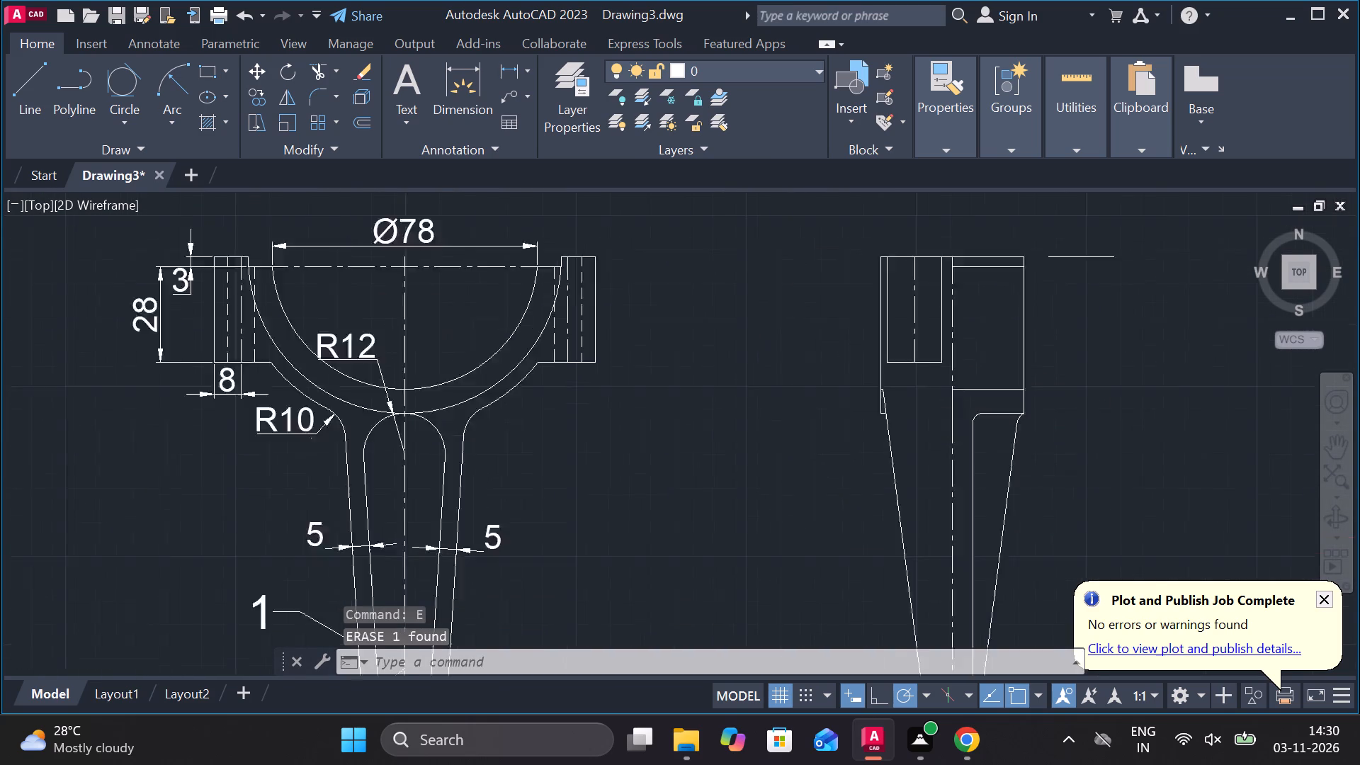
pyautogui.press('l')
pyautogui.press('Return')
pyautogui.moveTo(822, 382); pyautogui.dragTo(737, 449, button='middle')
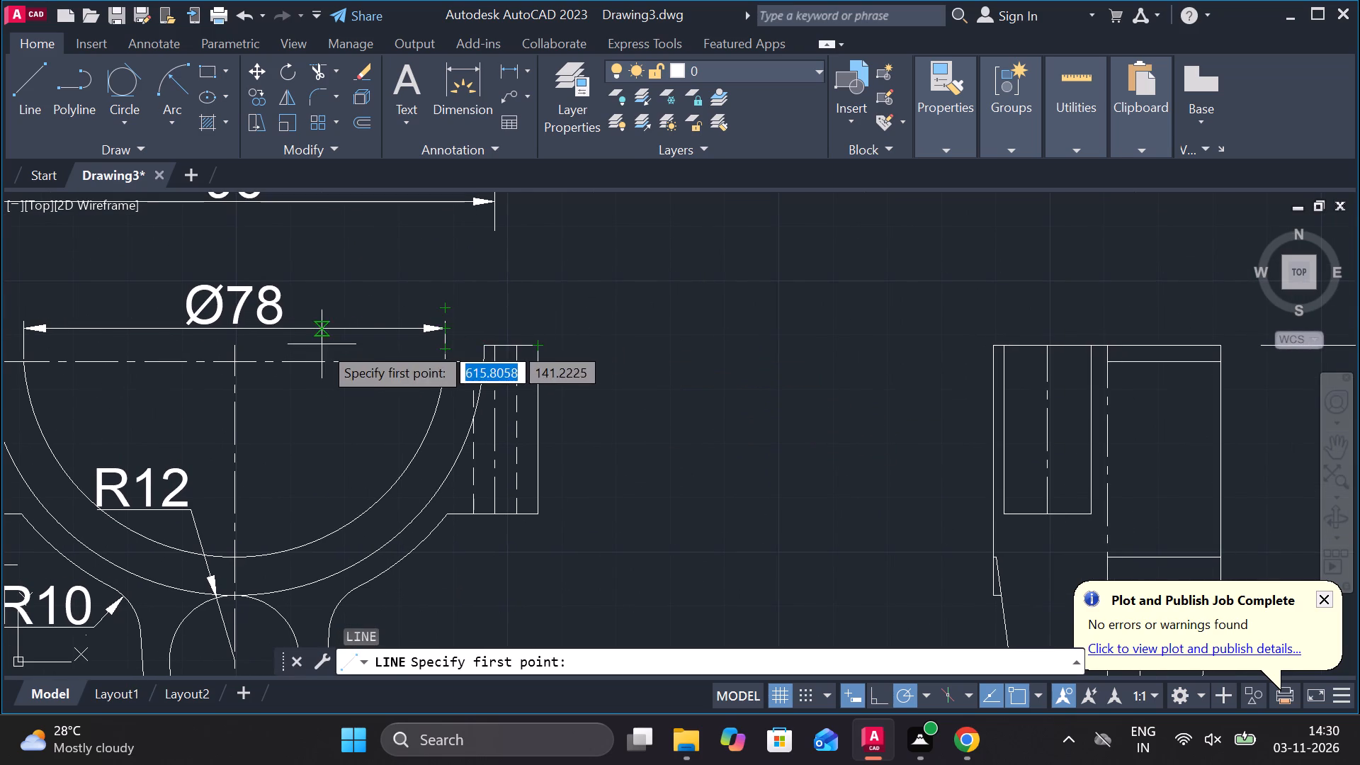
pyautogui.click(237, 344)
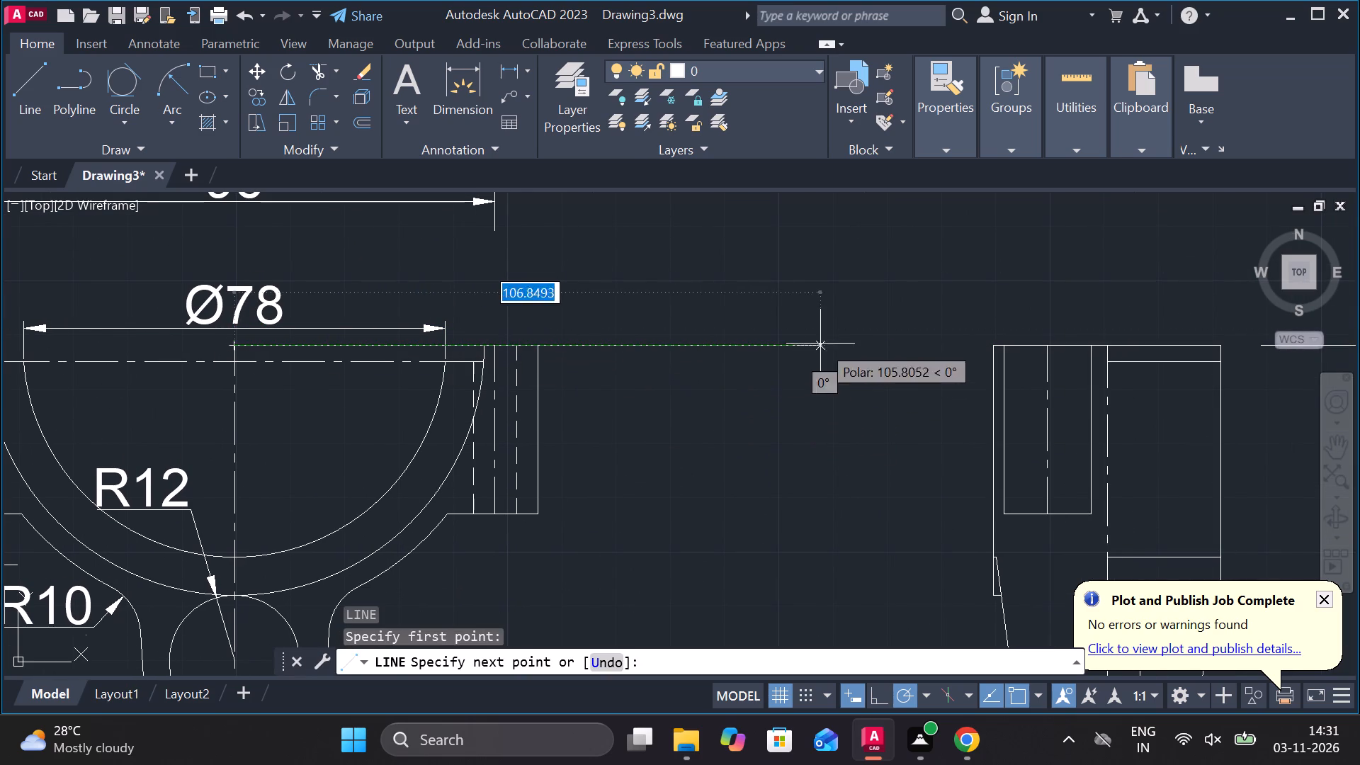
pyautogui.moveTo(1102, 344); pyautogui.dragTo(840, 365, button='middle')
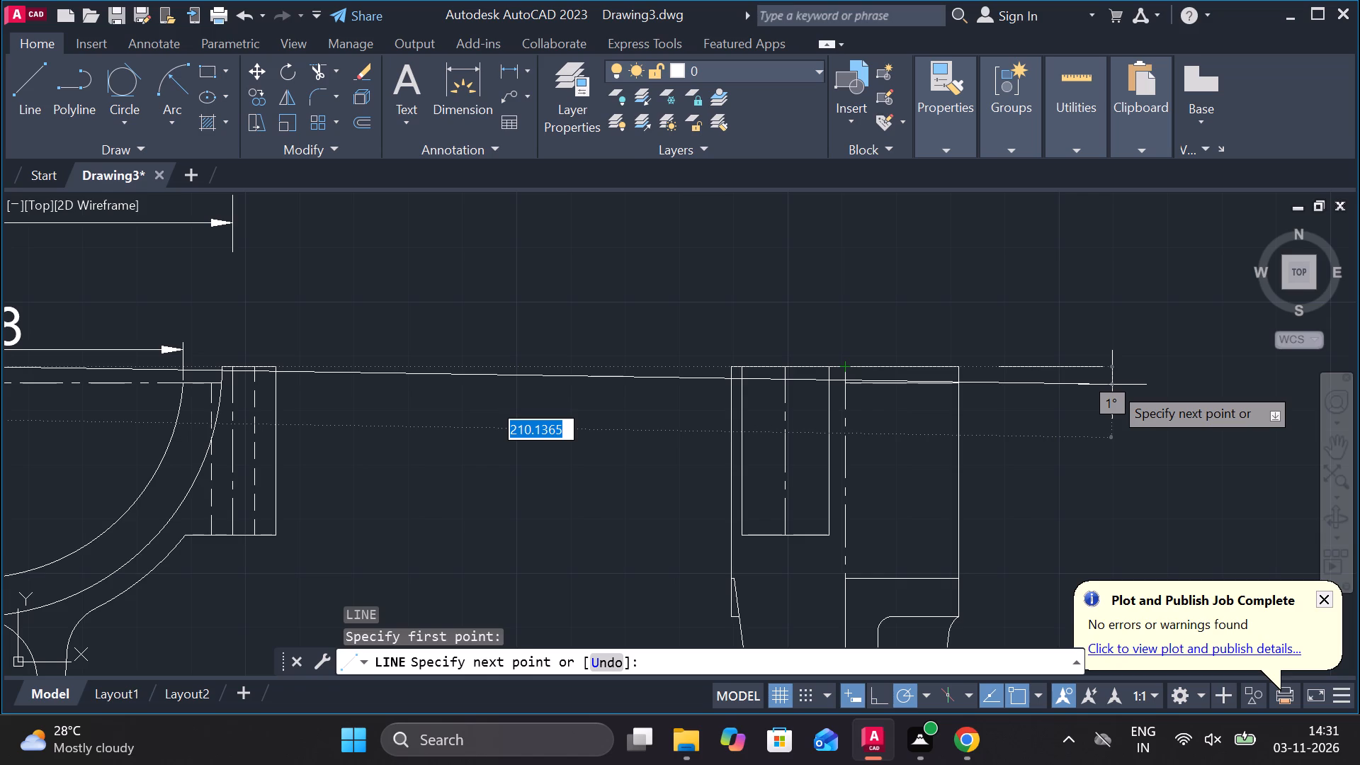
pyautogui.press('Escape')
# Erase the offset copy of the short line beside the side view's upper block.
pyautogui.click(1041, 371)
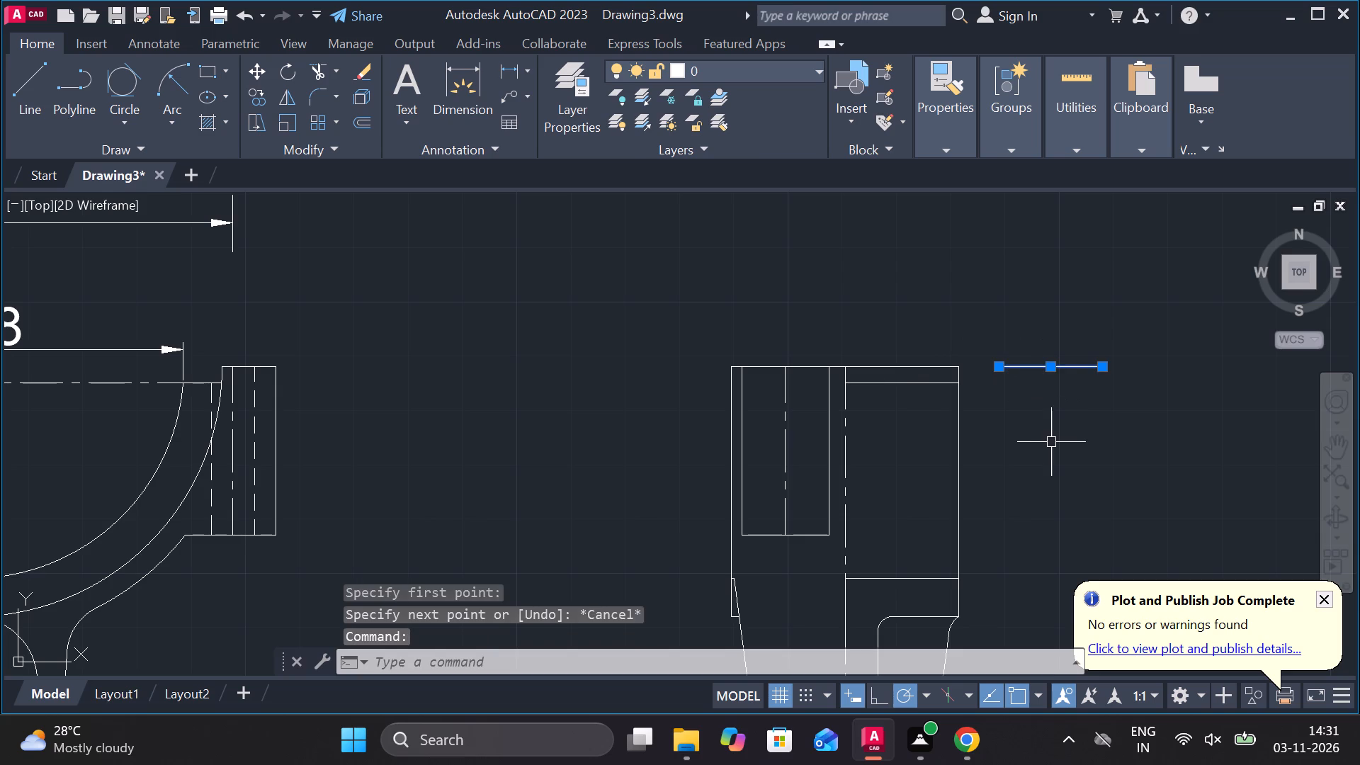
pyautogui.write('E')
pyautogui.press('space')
# Hatch the sectioned half of part 1's side view, covering the arm web and the lower eye above and below its bore.
pyautogui.scroll(-2, 1052, 445)
pyautogui.moveTo(1054, 426); pyautogui.dragTo(977, 304, button='middle')
pyautogui.scroll(-1, 986, 300)
pyautogui.moveTo(980, 323); pyautogui.dragTo(931, 321, button='middle')
pyautogui.middleClick(931, 421)
pyautogui.scroll(1, 931, 421)
pyautogui.moveTo(917, 437); pyautogui.dragTo(881, 416, button='middle')
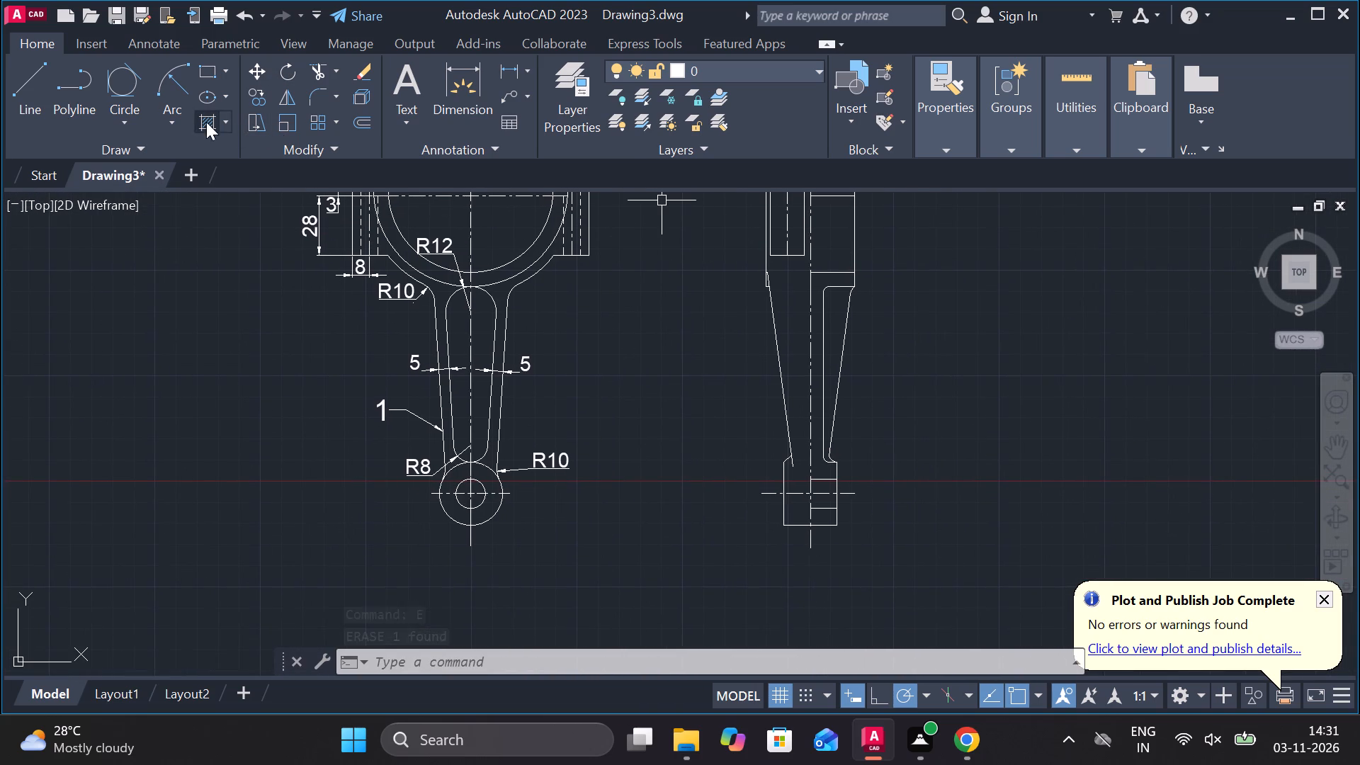
pyautogui.click(203, 120)
pyautogui.scroll(3, 803, 455)
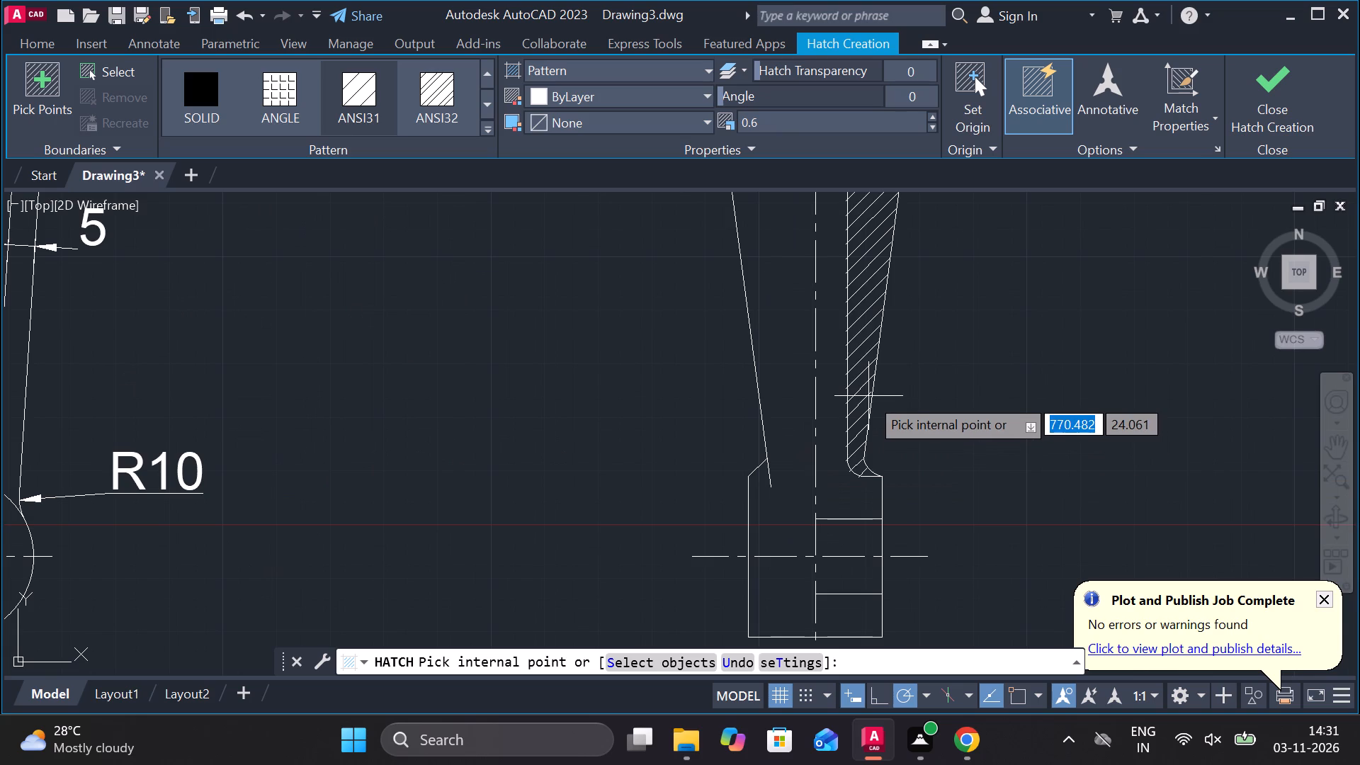
pyautogui.click(827, 382)
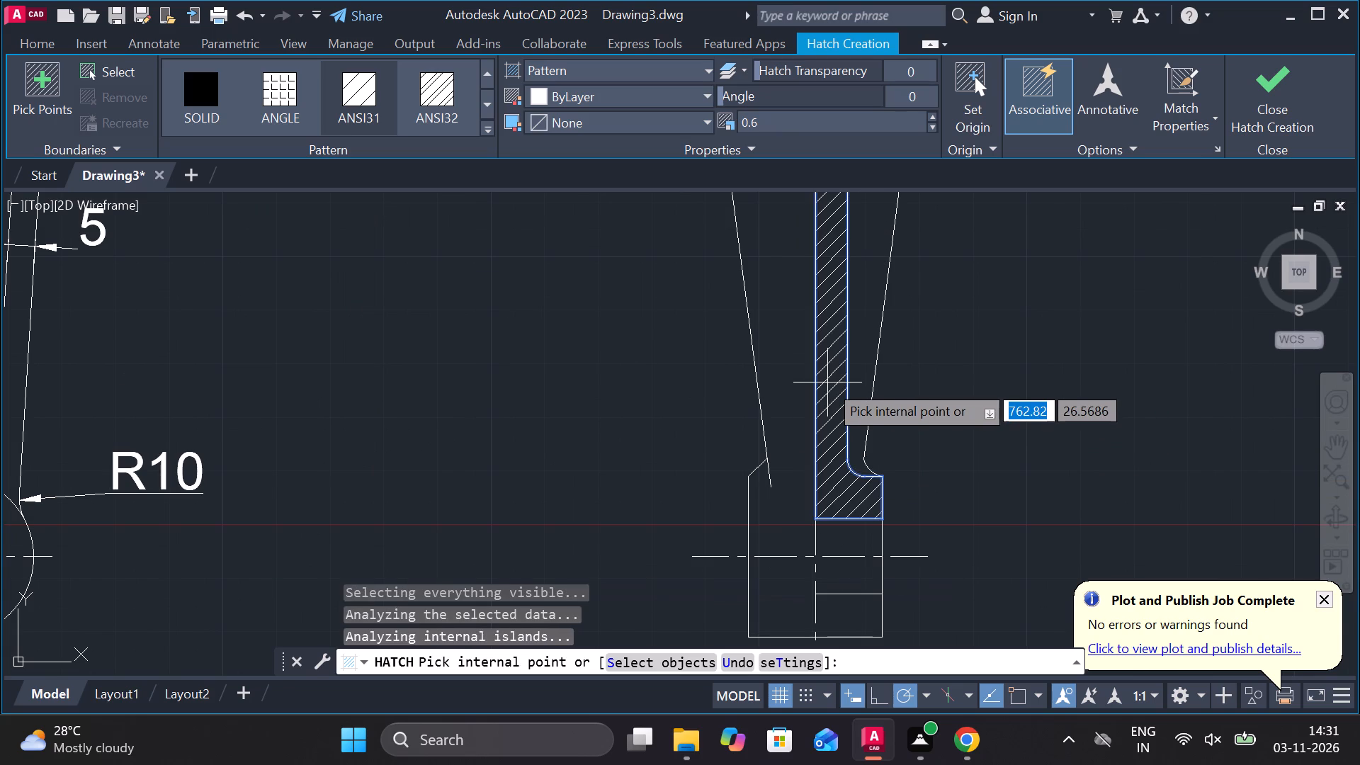
pyautogui.moveTo(830, 404); pyautogui.dragTo(798, 305, button='middle')
pyautogui.click(802, 513)
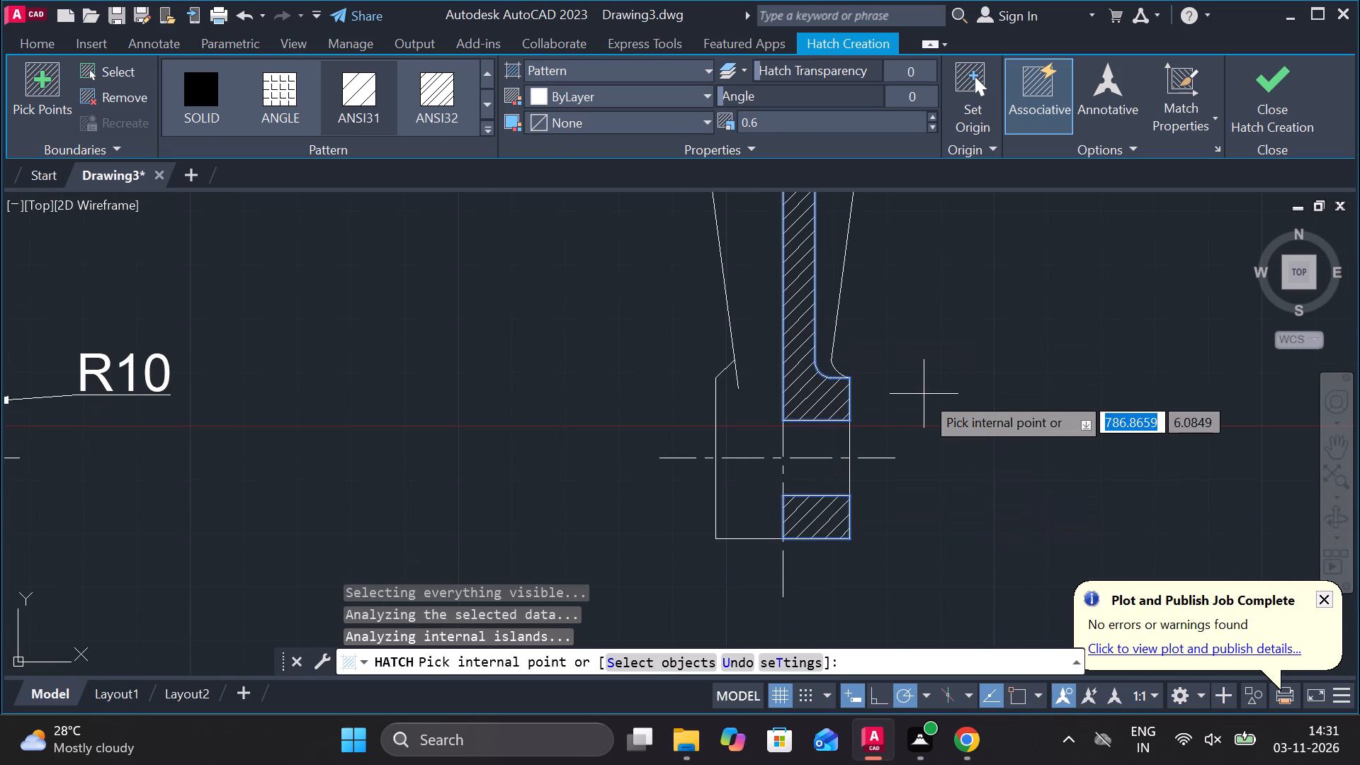
pyautogui.moveTo(934, 360); pyautogui.dragTo(917, 482, button='middle')
pyautogui.scroll(-2, 948, 408)
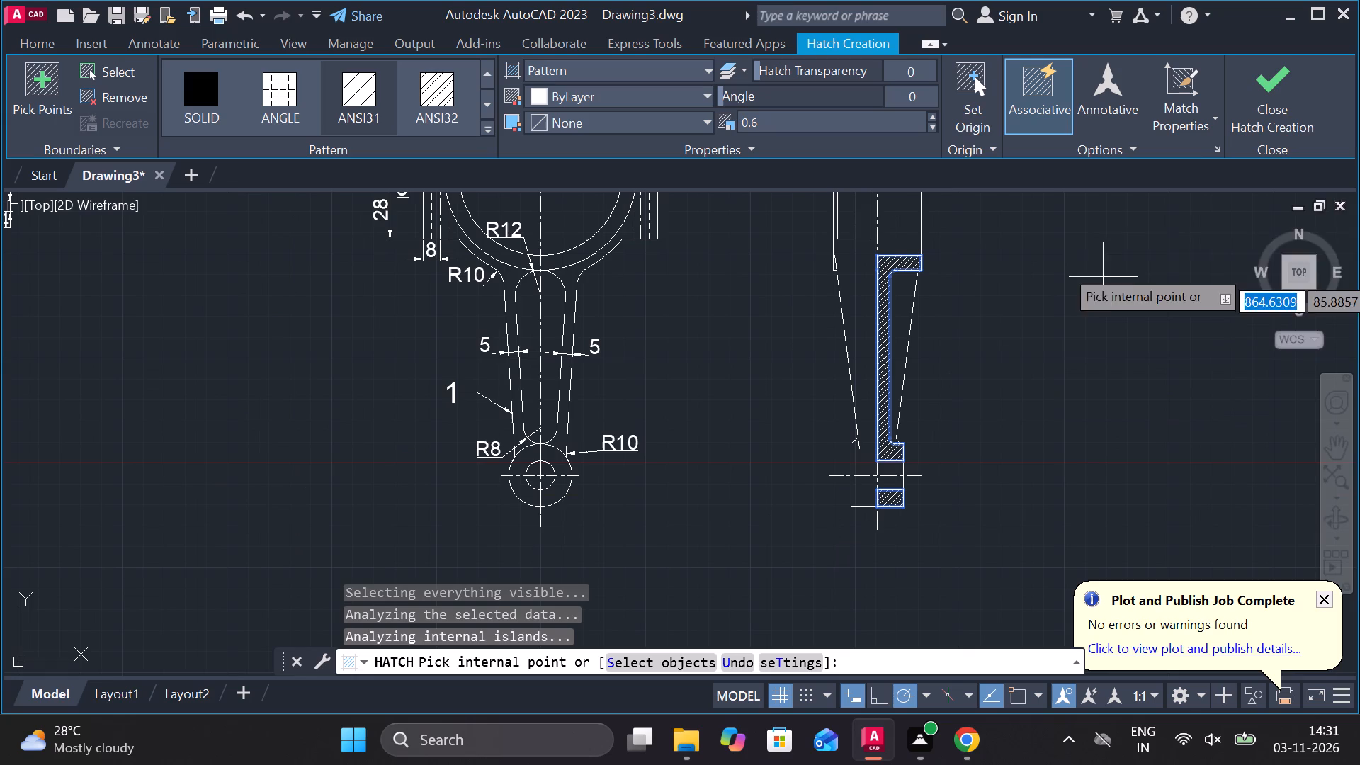
pyautogui.click(1249, 113)
# Place a horizontal linear dimension of 22 above the side view, starting from the top of the inner rectangle's centerline.
pyautogui.moveTo(1034, 283); pyautogui.dragTo(993, 369, button='middle')
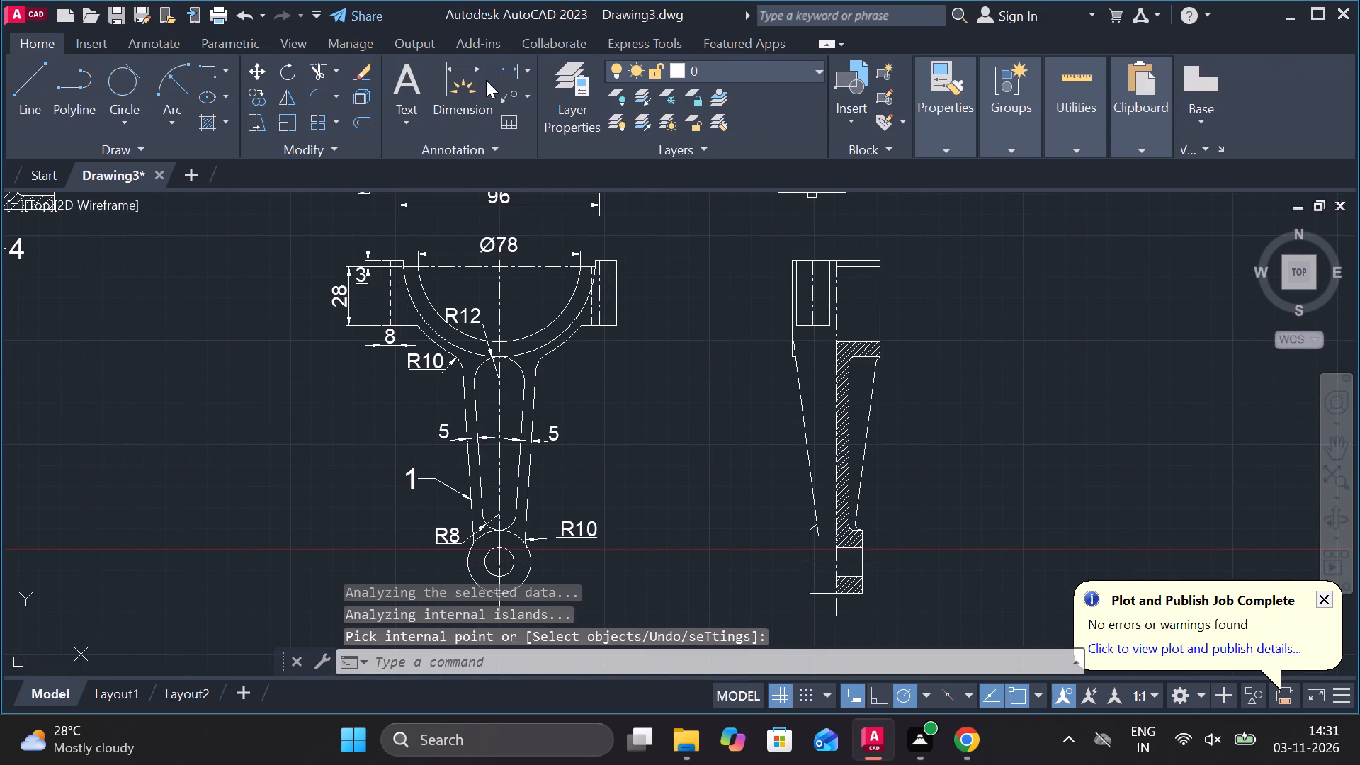
pyautogui.click(512, 68)
pyautogui.scroll(2, 860, 266)
pyautogui.moveTo(831, 259); pyautogui.dragTo(790, 360, button='middle')
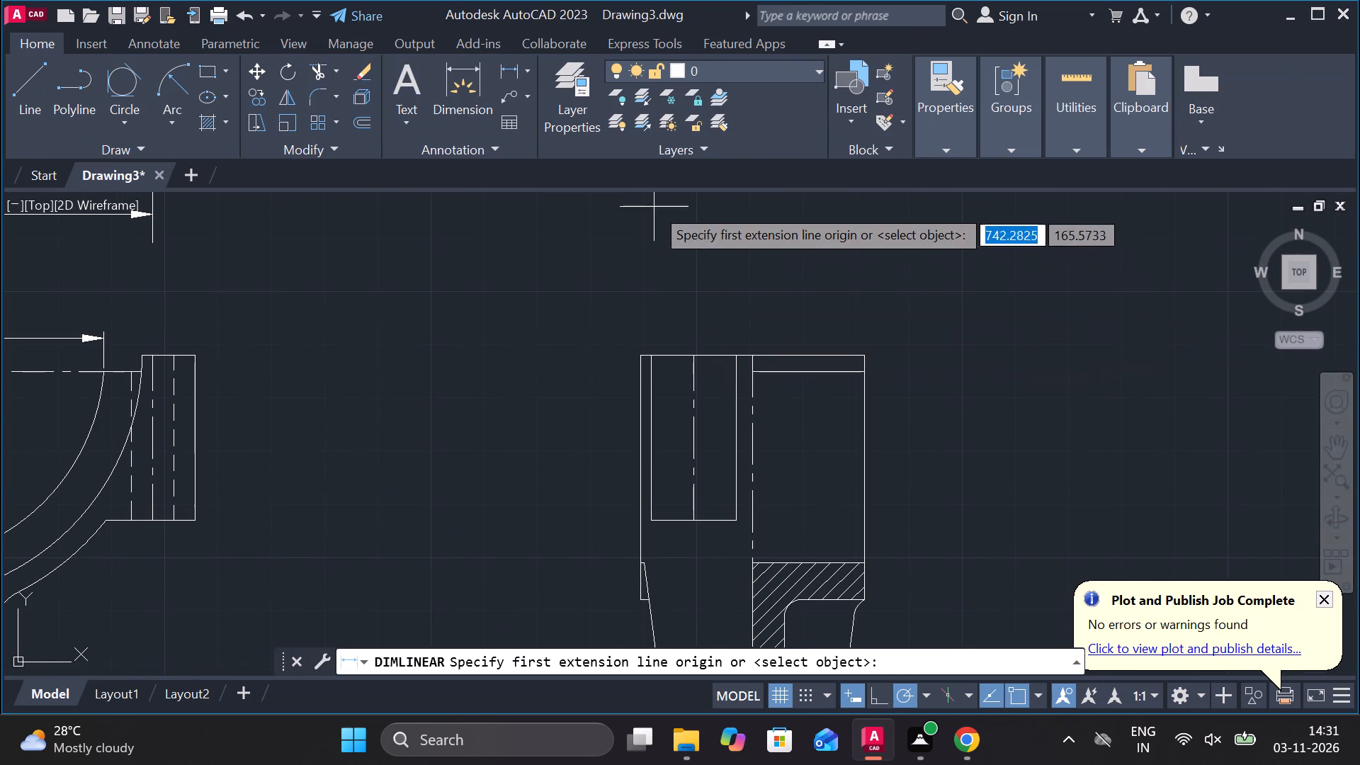
pyautogui.click(691, 347)
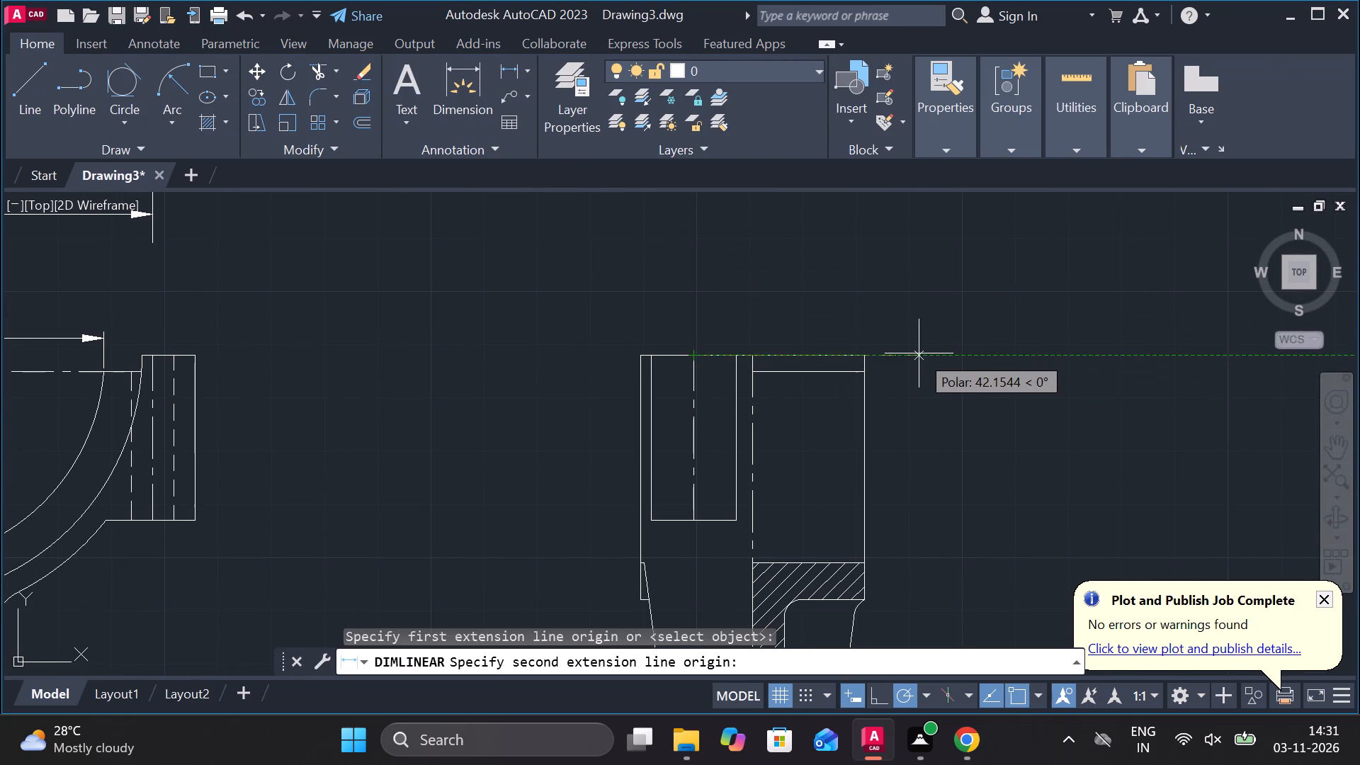
pyautogui.write('22V')
pyautogui.press('space')
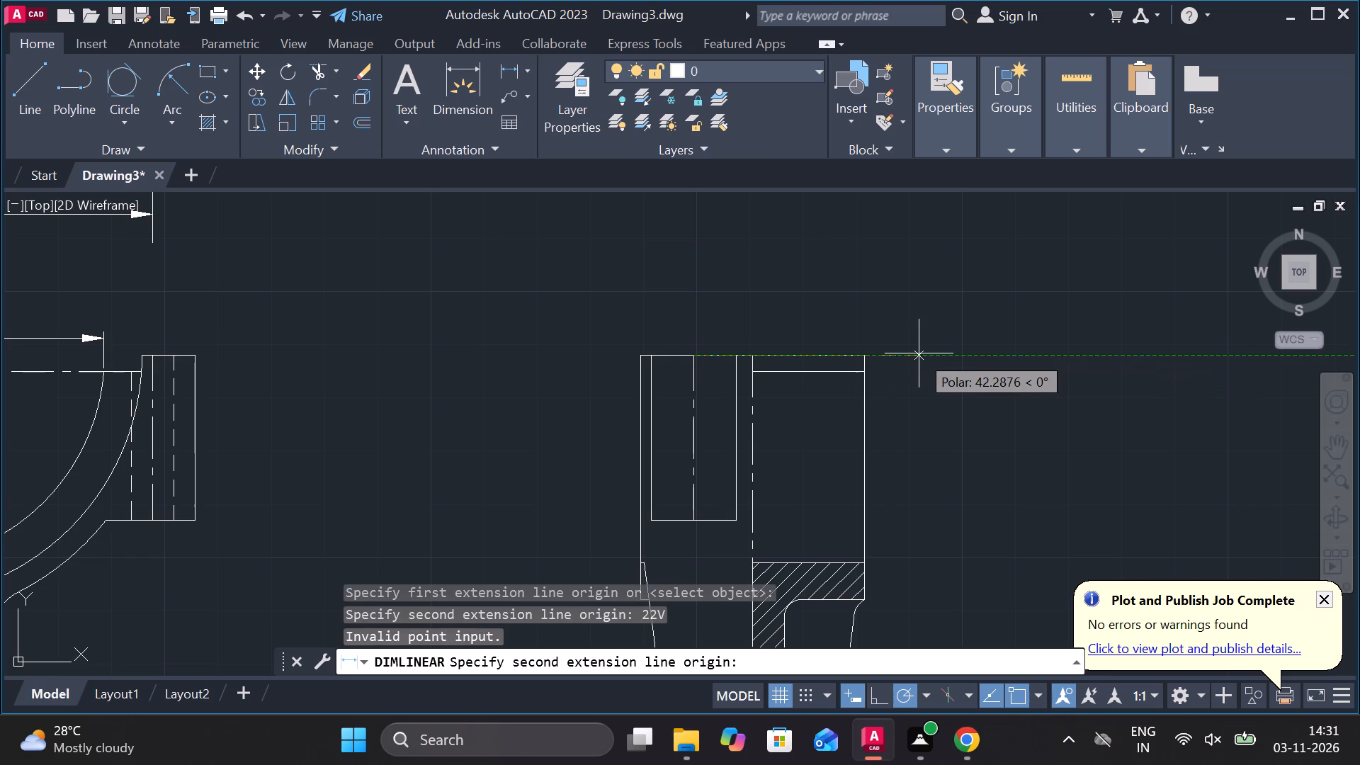
pyautogui.write('22')
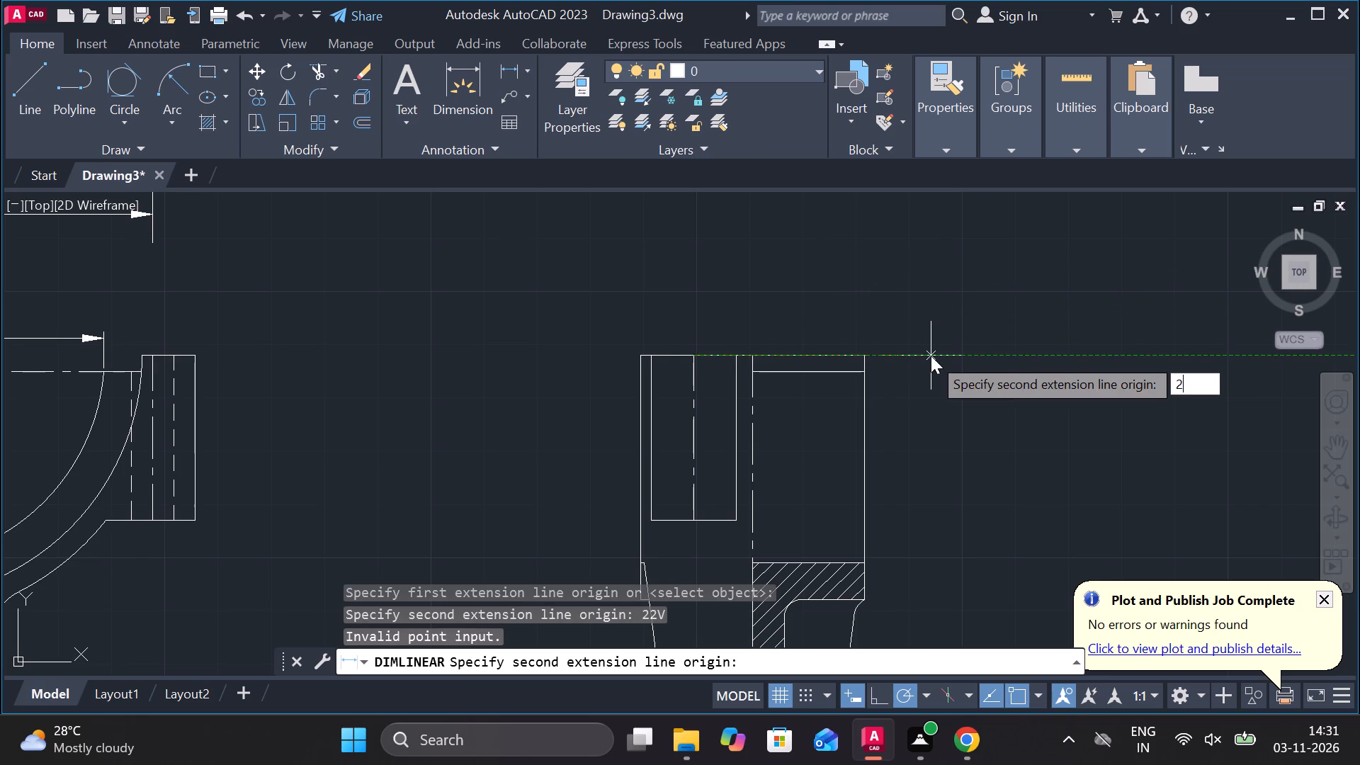
pyautogui.press('space')
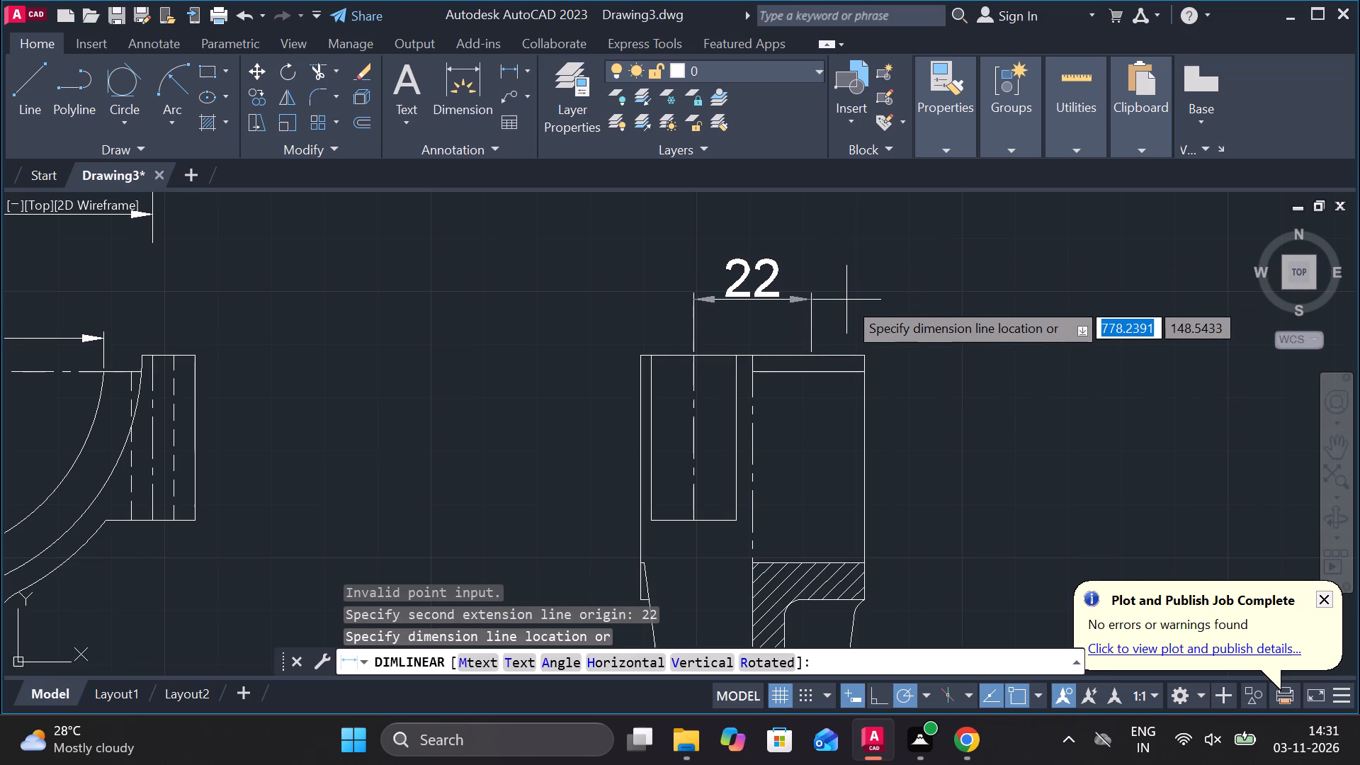
pyautogui.click(846, 300)
# Dimension the width of the inner rectangle in the side view's upper block, placing the dimension inside it.
pyautogui.moveTo(737, 426); pyautogui.dragTo(748, 406, button='middle')
pyautogui.scroll(1, 737, 426)
pyautogui.moveTo(717, 425); pyautogui.dragTo(748, 344, button='middle')
pyautogui.press('space')
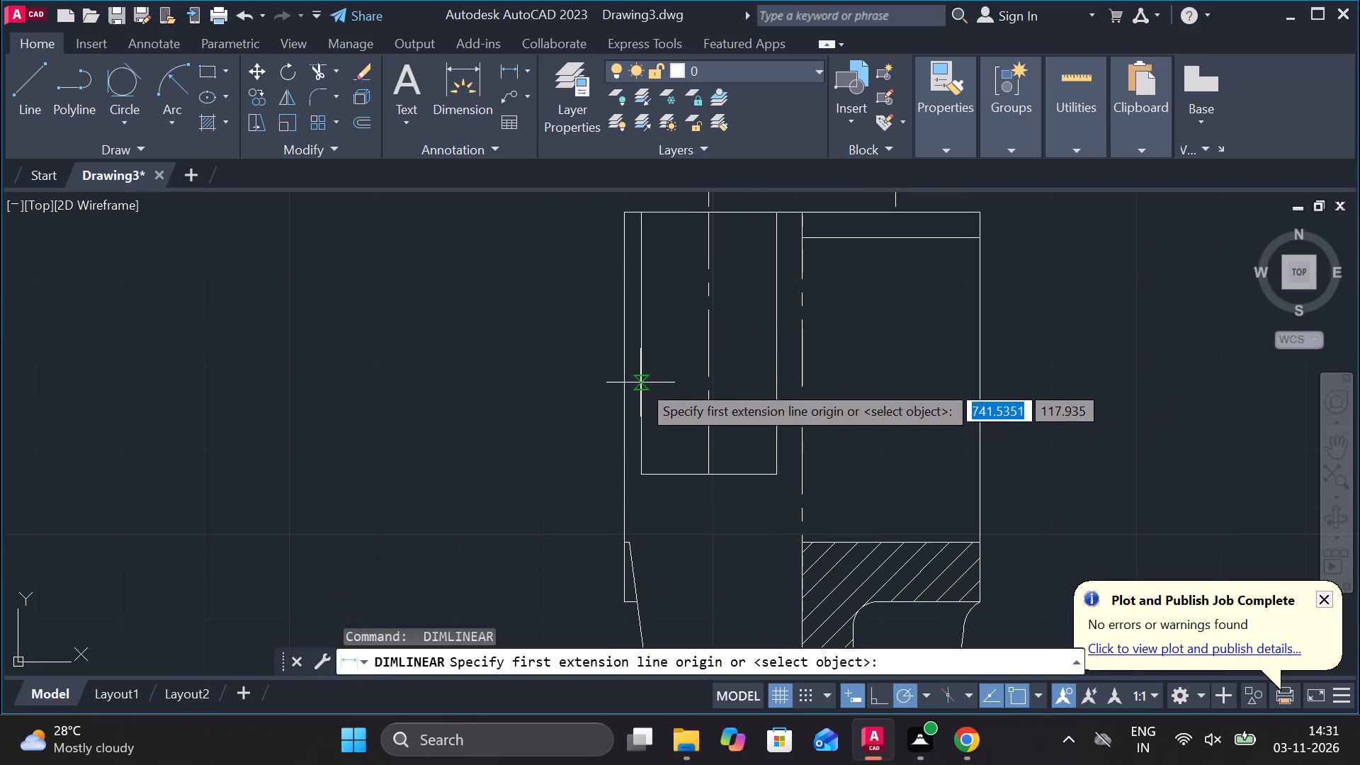
pyautogui.click(640, 382)
pyautogui.click(773, 380)
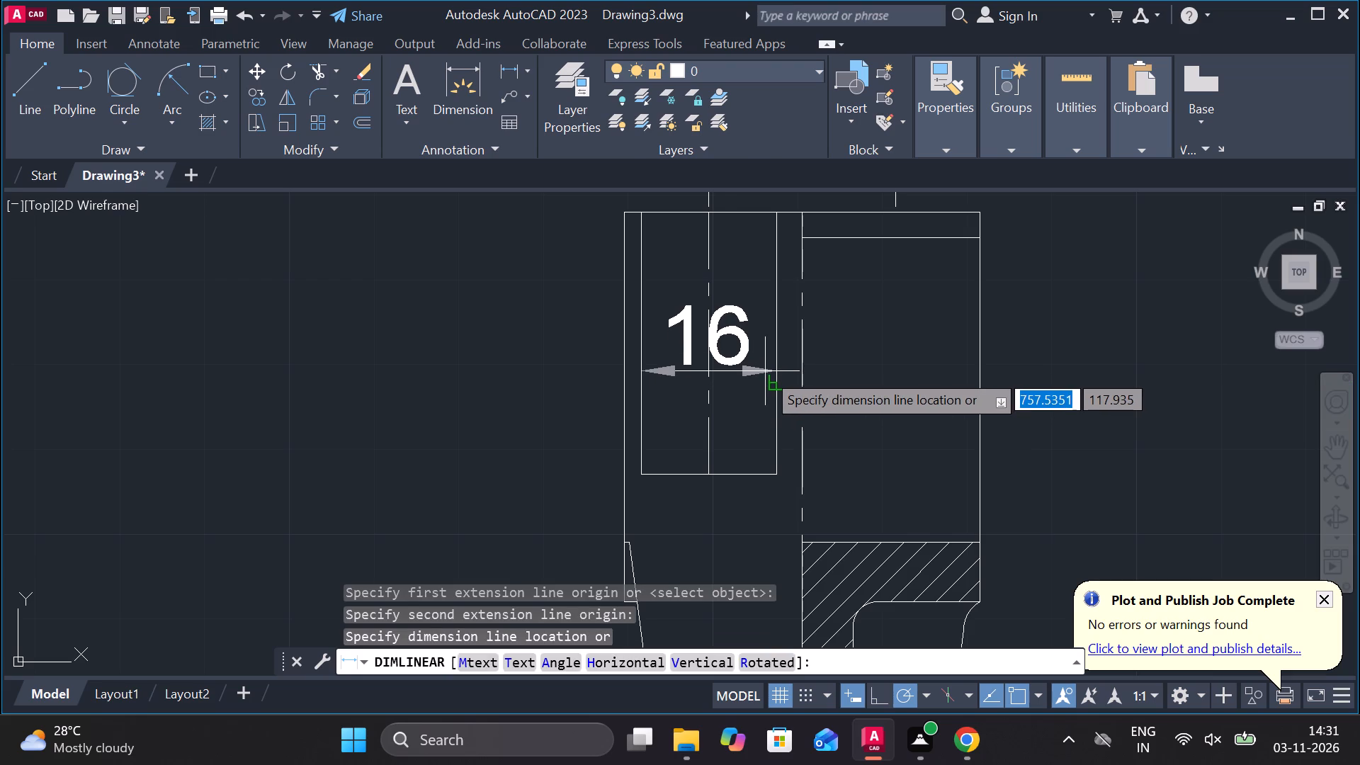
pyautogui.click(765, 371)
# Dimension the thickness of the hatched arm web from its outer edge to the side view's vertical centerline.
pyautogui.scroll(-1, 780, 391)
pyautogui.moveTo(793, 409); pyautogui.dragTo(759, 311, button='middle')
pyautogui.scroll(2, 787, 344)
pyautogui.moveTo(788, 364); pyautogui.dragTo(827, 317, button='middle')
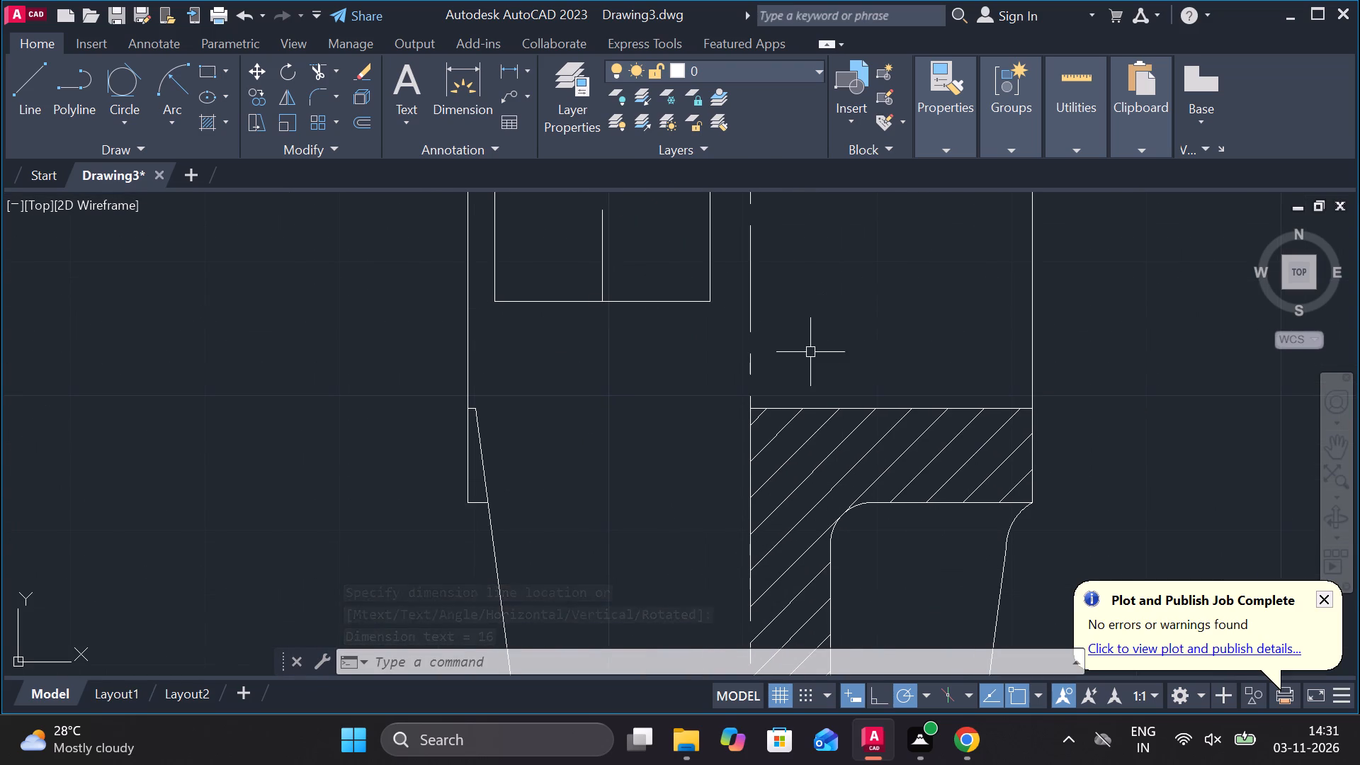
pyautogui.moveTo(803, 353); pyautogui.dragTo(778, 348, button='middle')
pyautogui.scroll(-2, 778, 354)
pyautogui.moveTo(775, 360); pyautogui.dragTo(734, 468, button='middle')
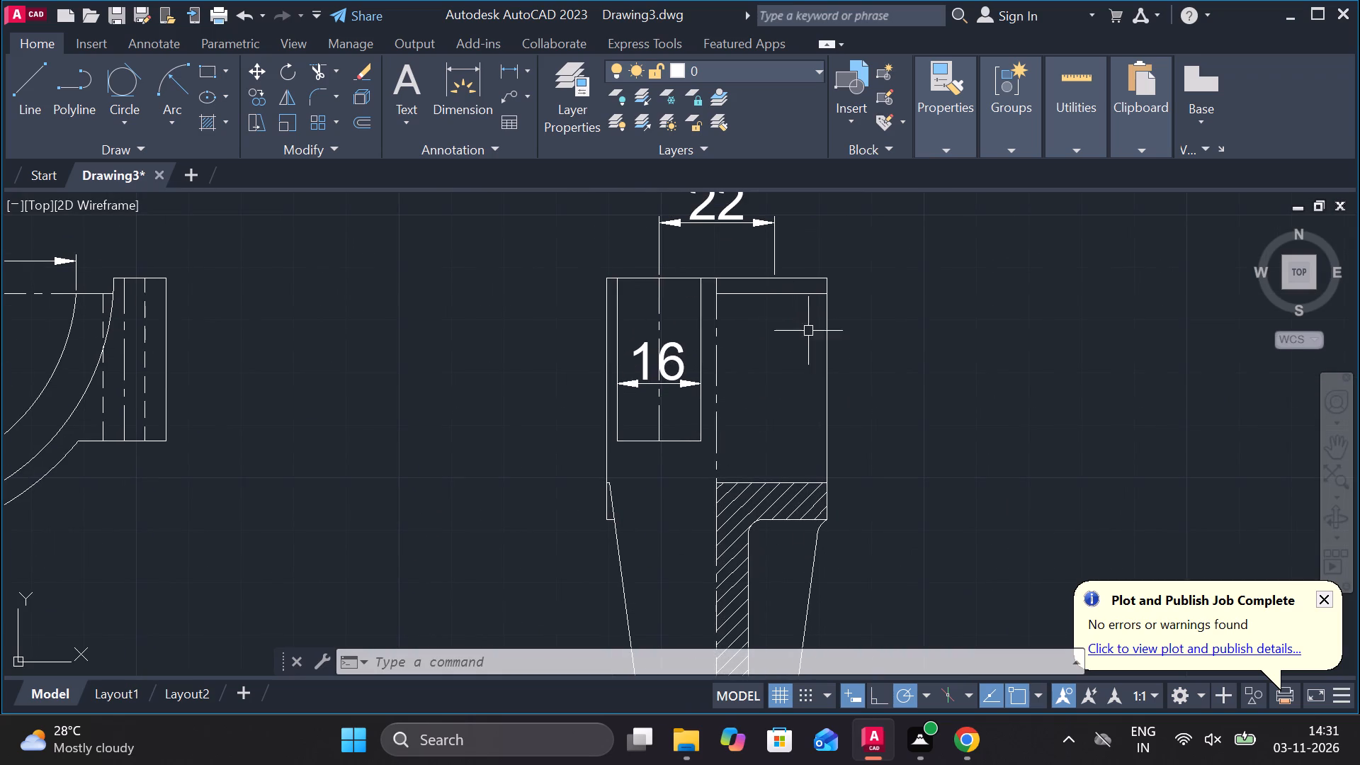
pyautogui.scroll(-2, 871, 361)
pyautogui.moveTo(810, 438); pyautogui.dragTo(812, 225, button='middle')
pyautogui.scroll(2, 870, 368)
pyautogui.moveTo(810, 399); pyautogui.dragTo(794, 318, button='middle')
pyautogui.press('space')
pyautogui.scroll(1, 691, 222)
pyautogui.moveTo(691, 222); pyautogui.dragTo(666, 520, button='middle')
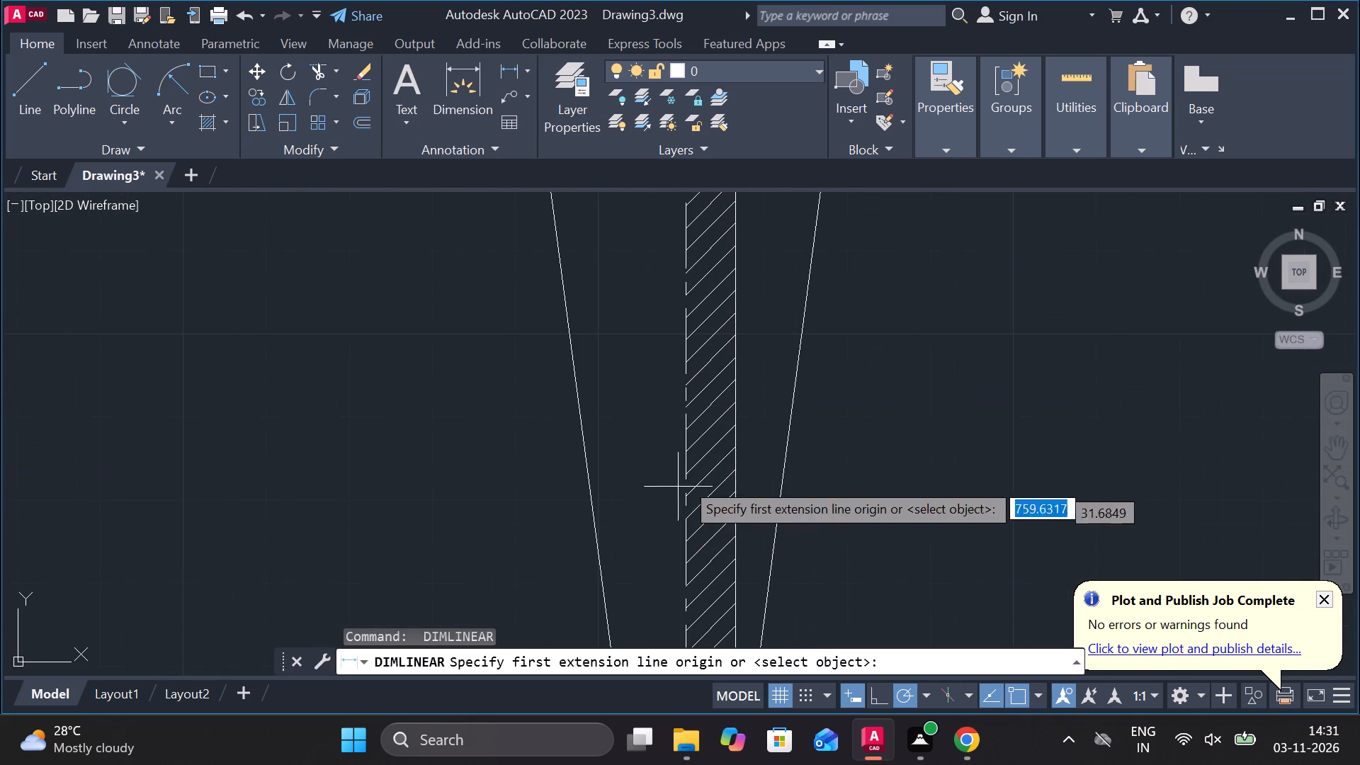
pyautogui.click(744, 296)
pyautogui.click(692, 295)
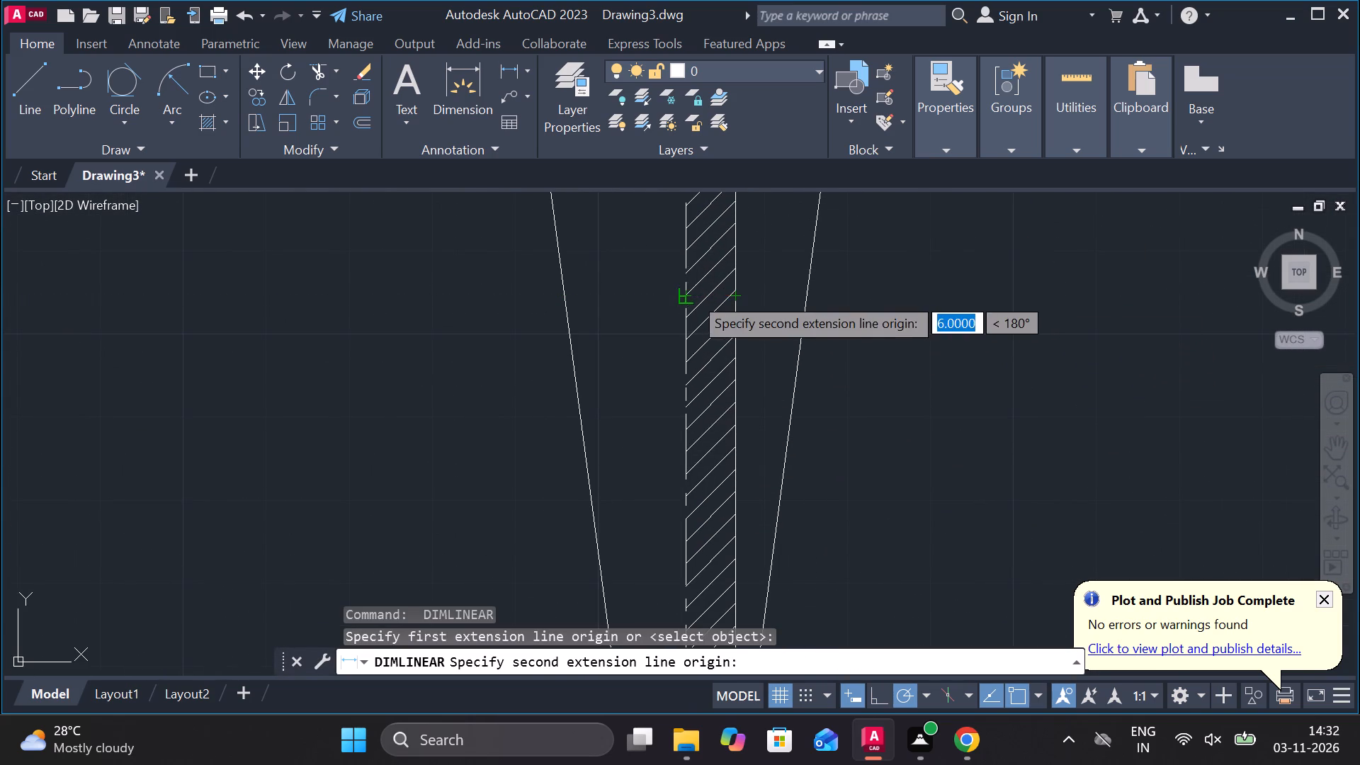
pyautogui.click(679, 290)
# Dimension the vertical bore height of the side view's lower eye, placing the dimension outside the sectioned edge.
pyautogui.scroll(-2, 706, 293)
pyautogui.scroll(2, 741, 426)
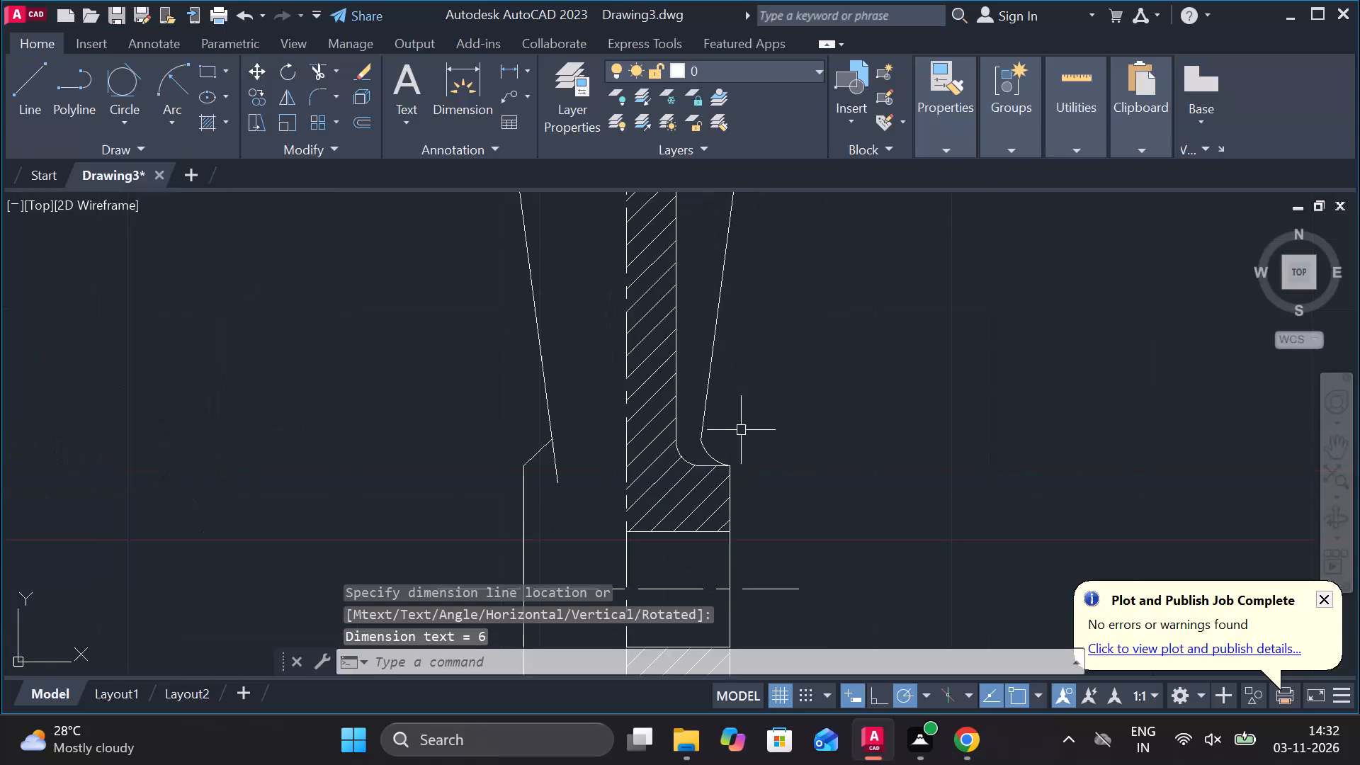
pyautogui.moveTo(738, 431); pyautogui.dragTo(719, 357, button='middle')
pyautogui.moveTo(720, 420); pyautogui.dragTo(721, 356, button='middle')
pyautogui.scroll(3, 722, 425)
pyautogui.moveTo(722, 425); pyautogui.dragTo(725, 349, button='middle')
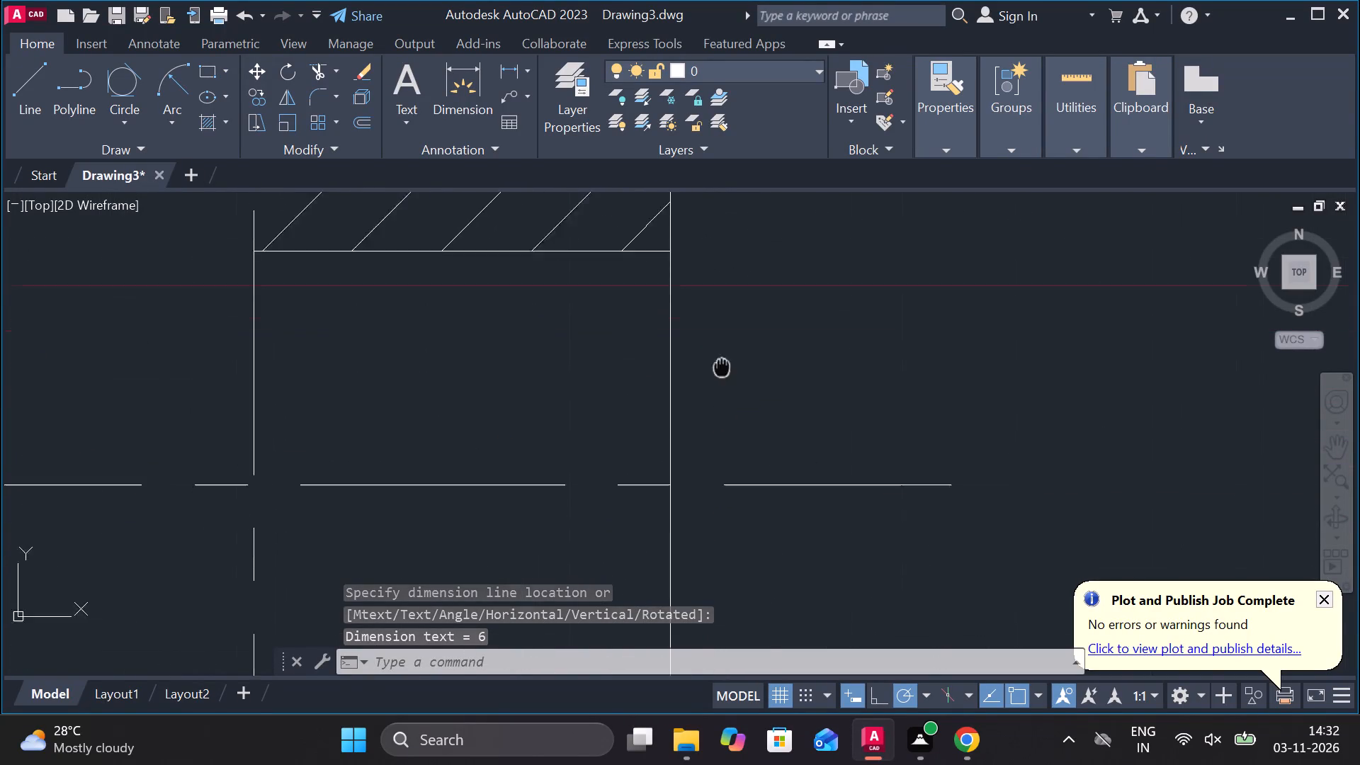
pyautogui.moveTo(725, 349); pyautogui.dragTo(737, 317, button='middle')
pyautogui.scroll(-2, 762, 297)
pyautogui.press('space')
pyautogui.click(734, 262)
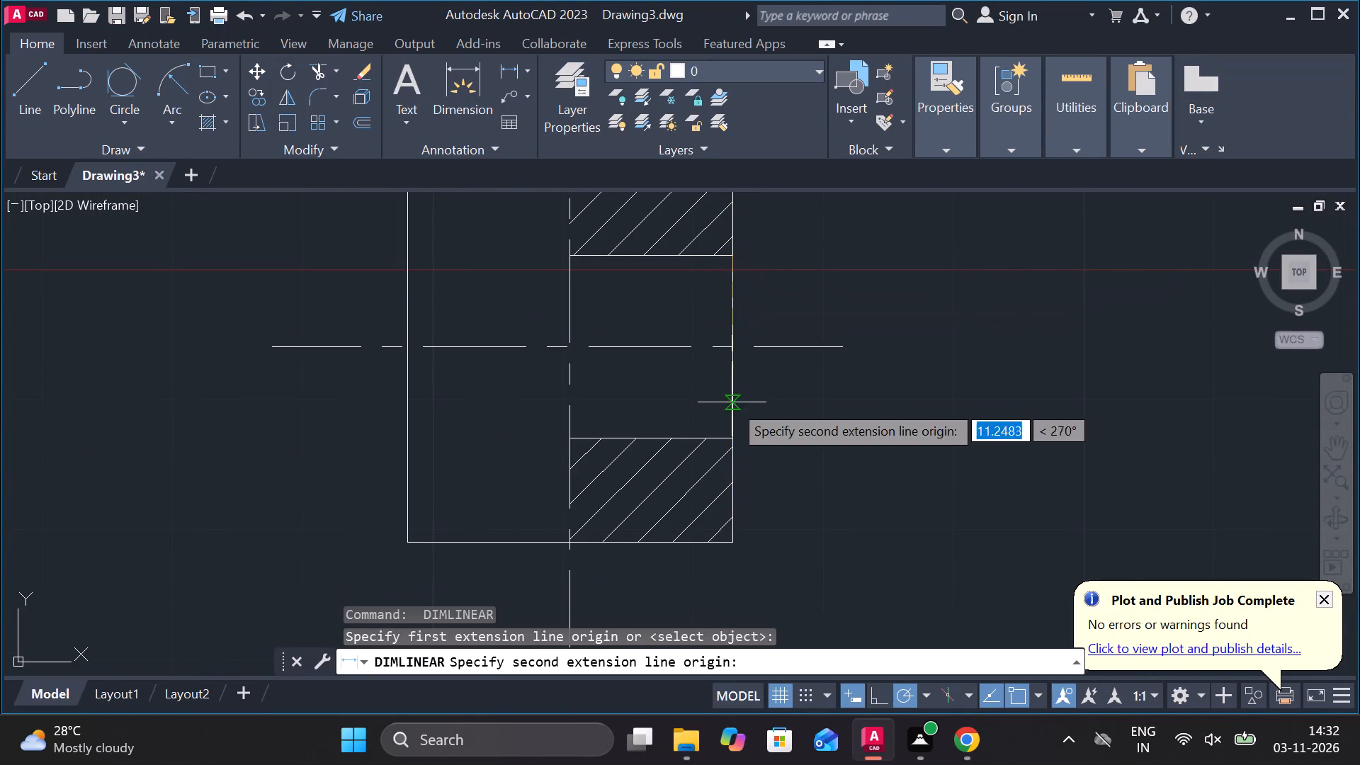
pyautogui.click(732, 438)
pyautogui.click(880, 420)
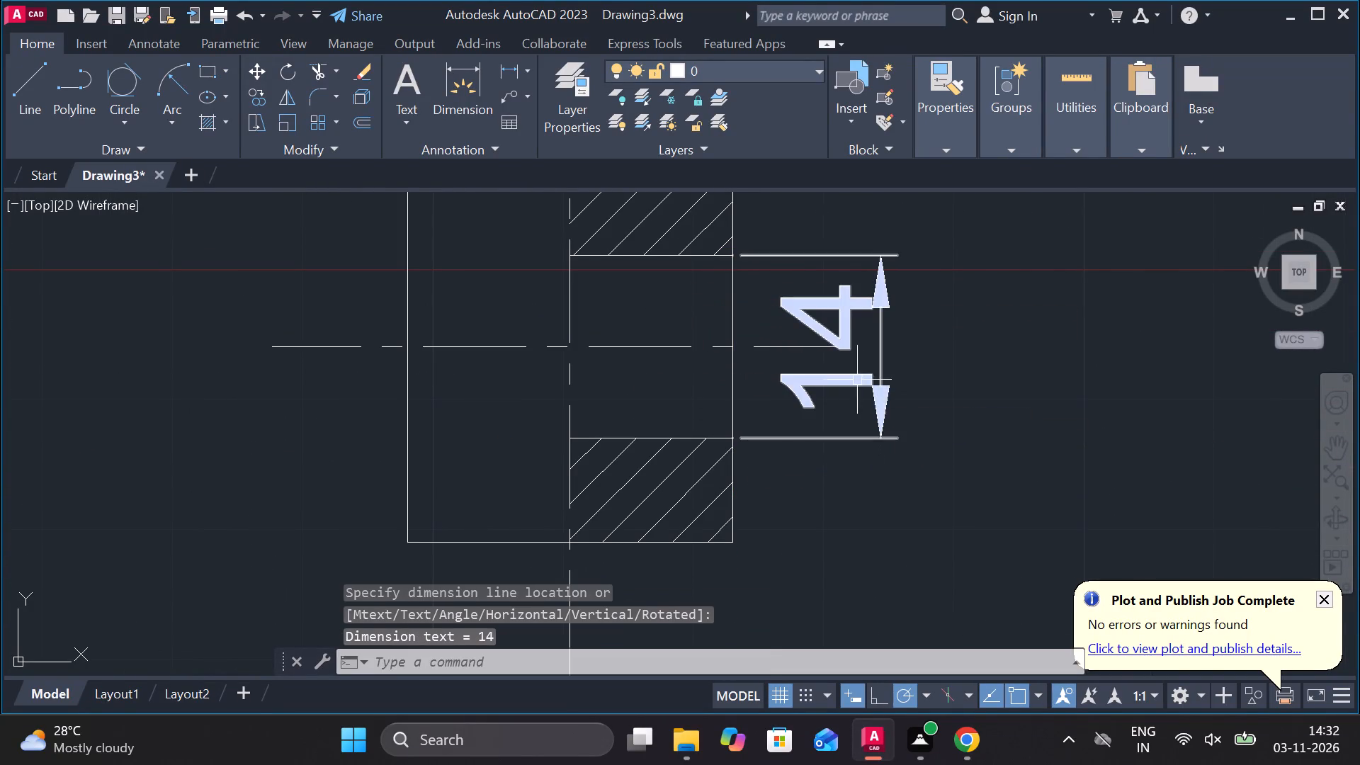
# Add a diameter symbol in front of the lower eye bore's dimension text.
pyautogui.doubleClick(857, 379)
pyautogui.click(914, 364)
pyautogui.doubleClick(851, 323)
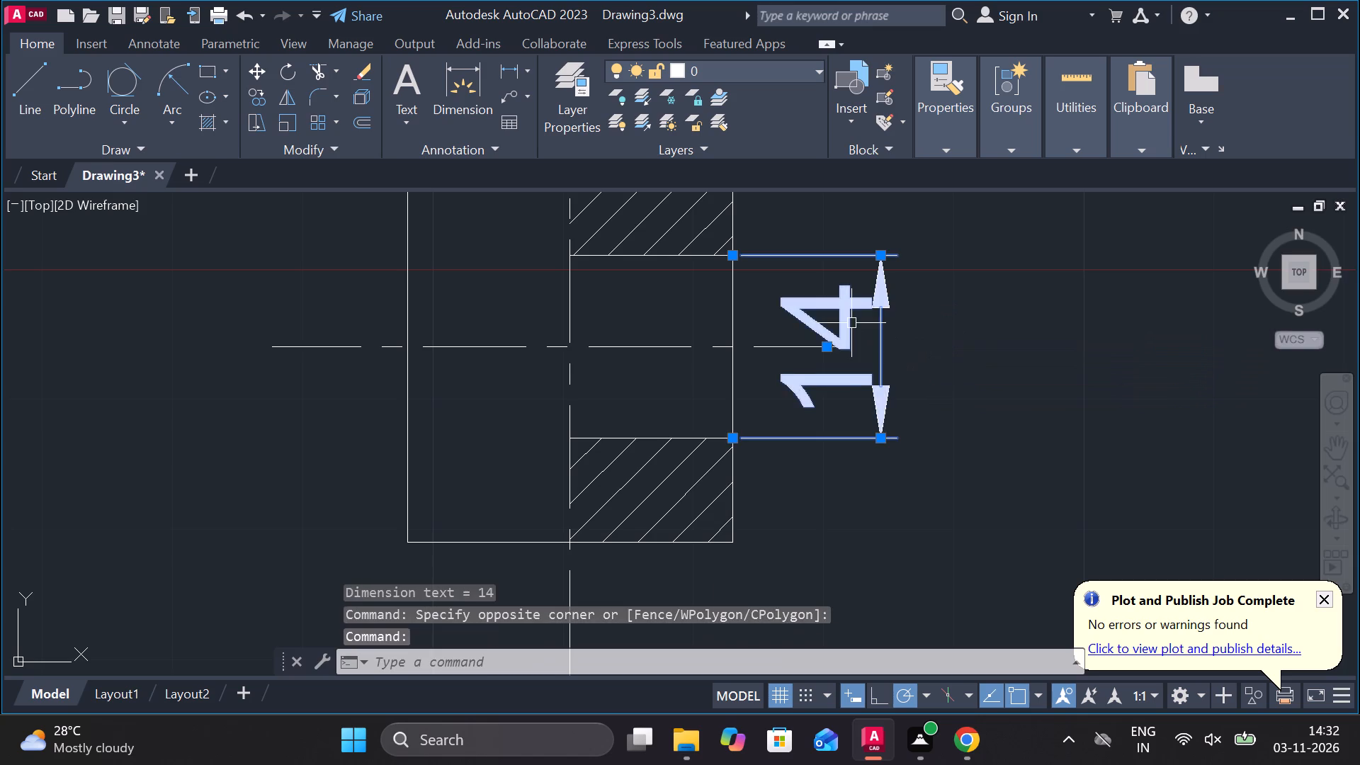
pyautogui.click(909, 124)
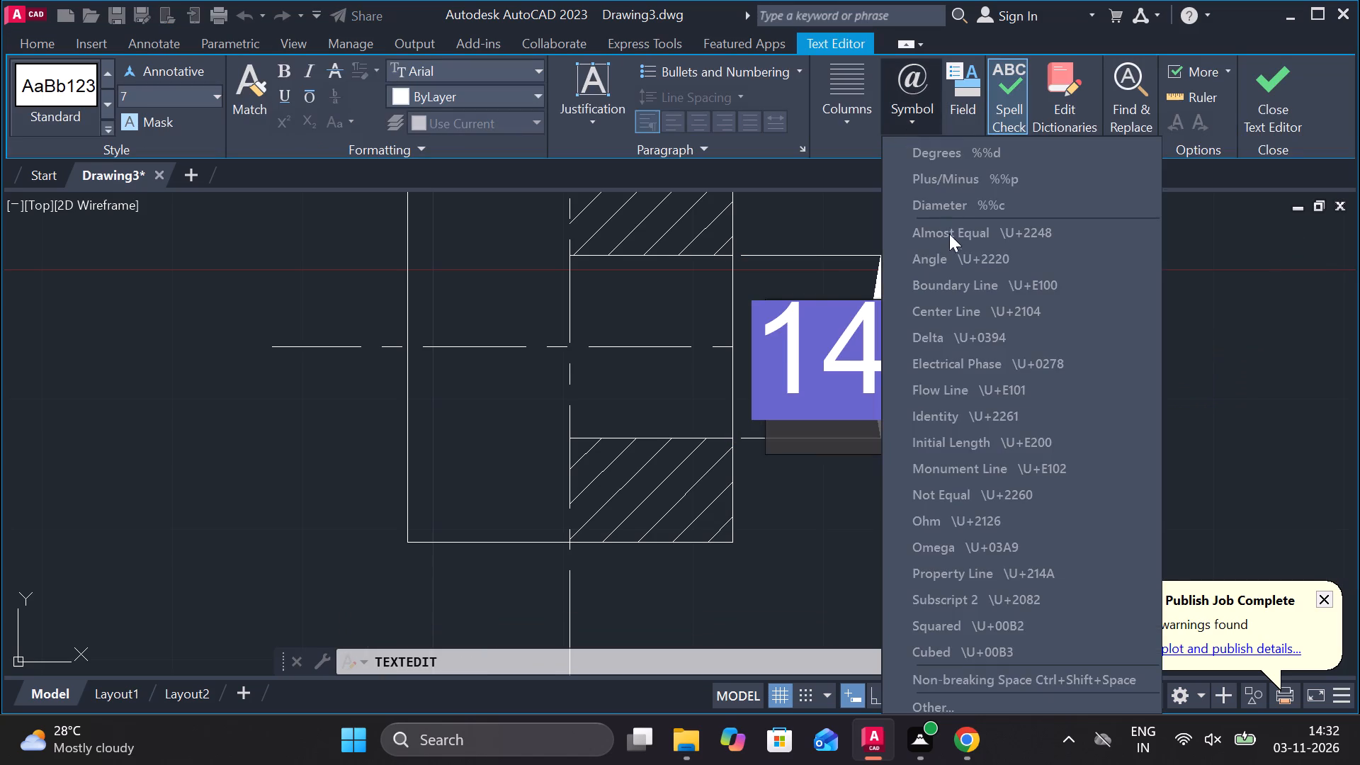
pyautogui.click(957, 210)
pyautogui.click(1249, 118)
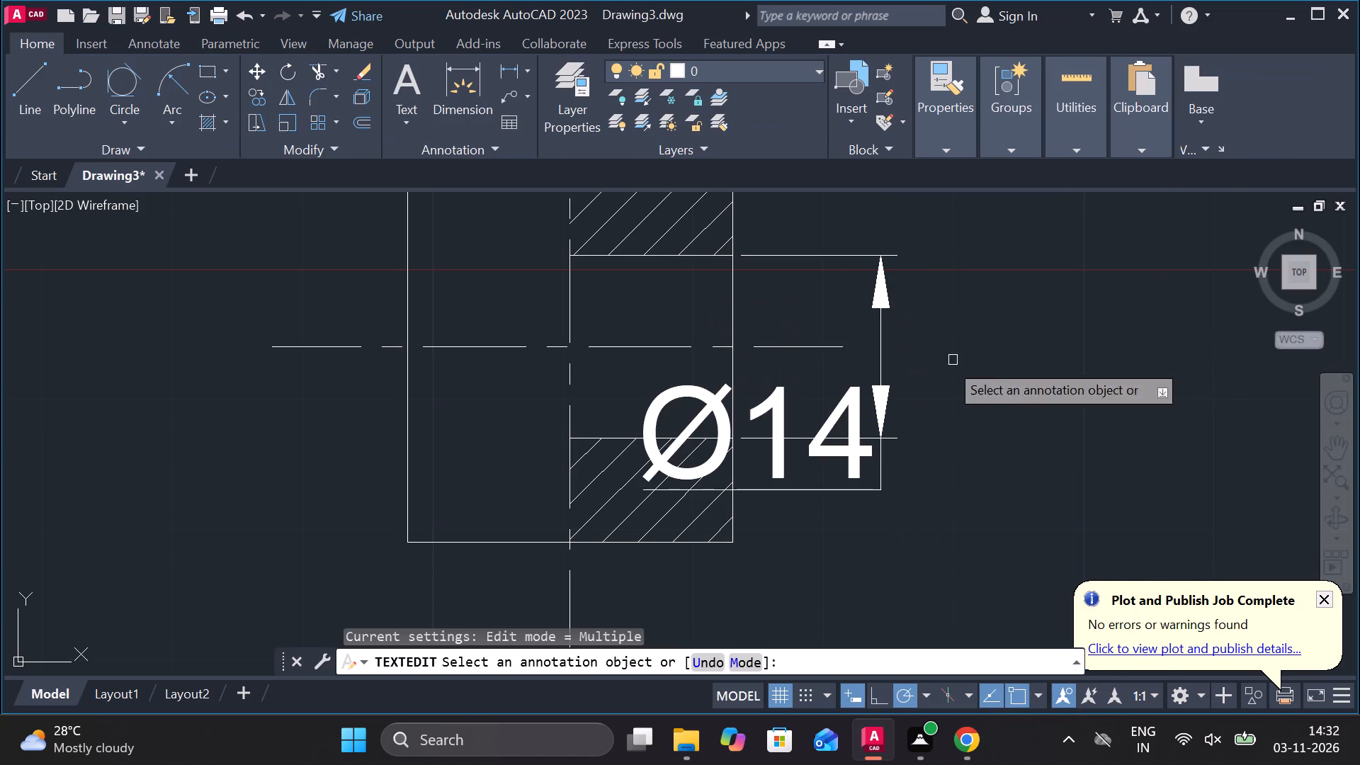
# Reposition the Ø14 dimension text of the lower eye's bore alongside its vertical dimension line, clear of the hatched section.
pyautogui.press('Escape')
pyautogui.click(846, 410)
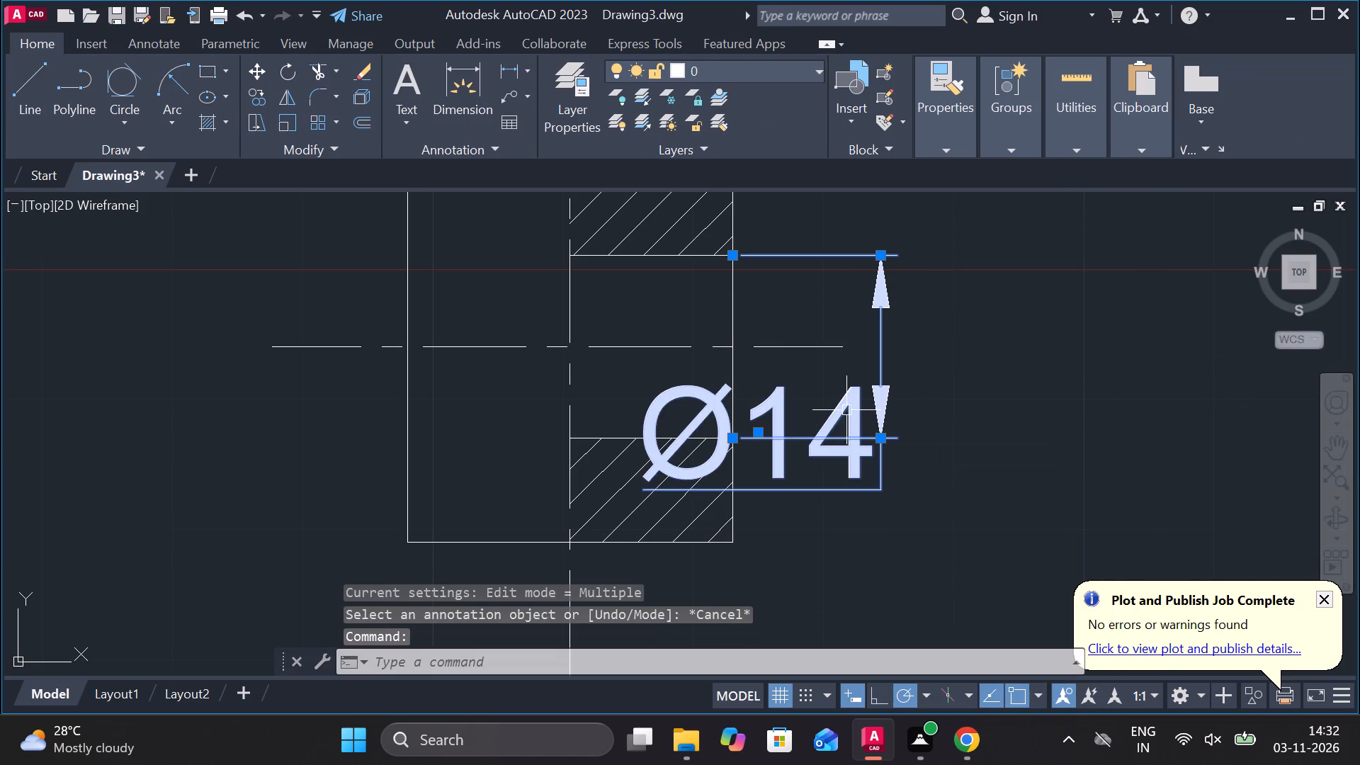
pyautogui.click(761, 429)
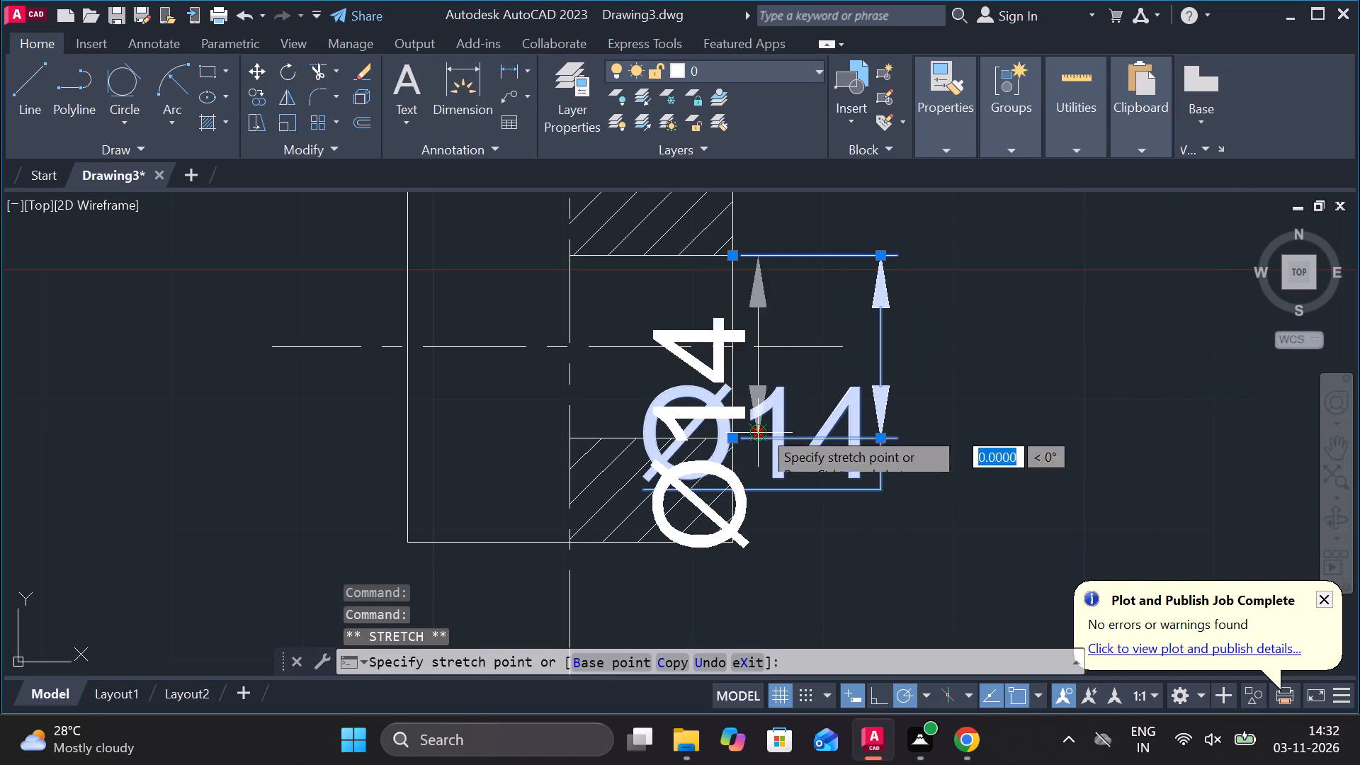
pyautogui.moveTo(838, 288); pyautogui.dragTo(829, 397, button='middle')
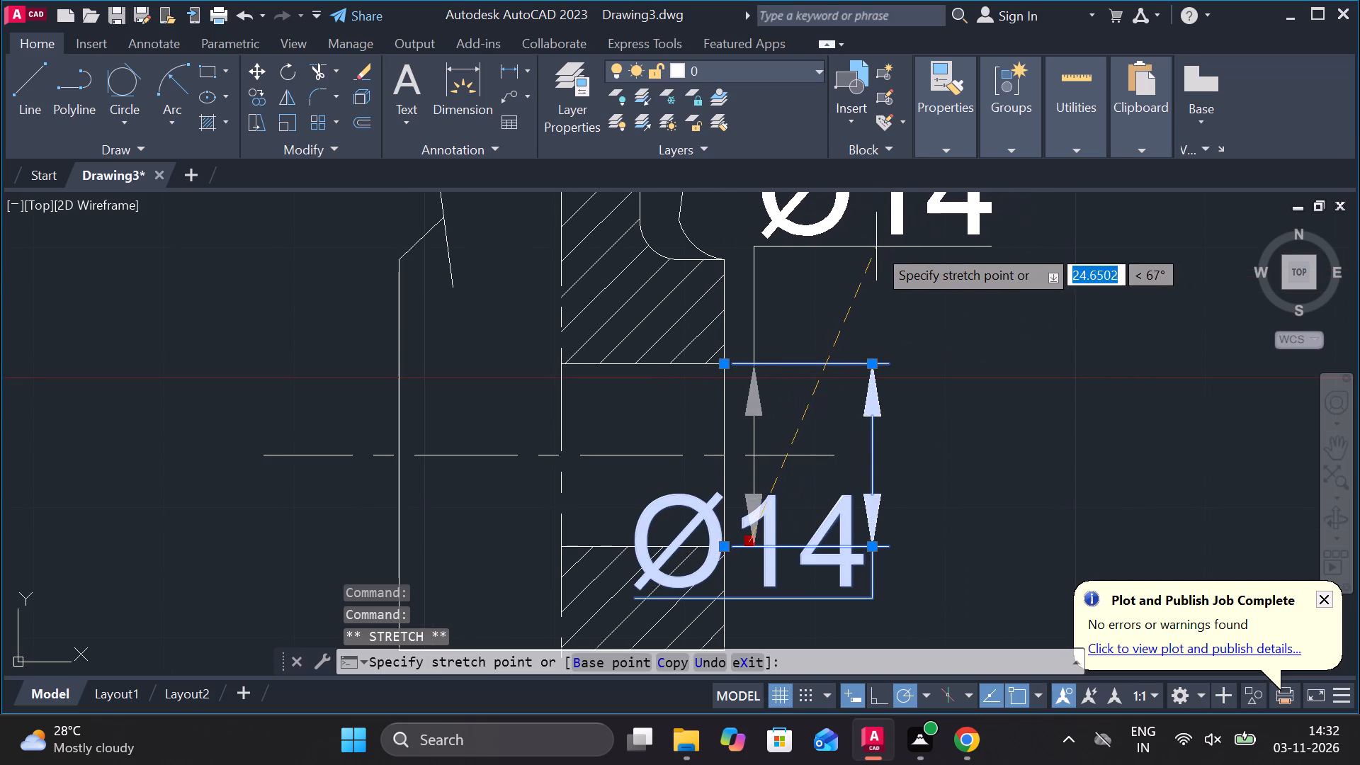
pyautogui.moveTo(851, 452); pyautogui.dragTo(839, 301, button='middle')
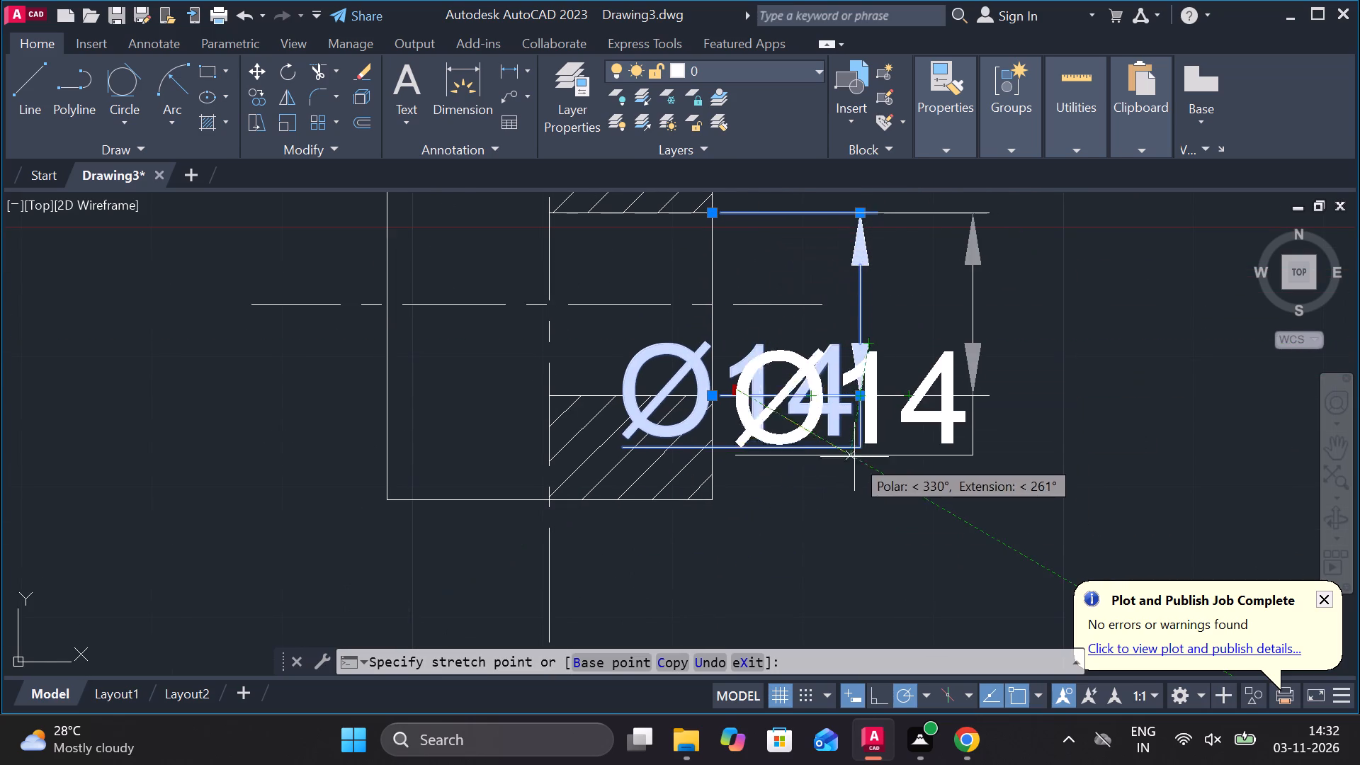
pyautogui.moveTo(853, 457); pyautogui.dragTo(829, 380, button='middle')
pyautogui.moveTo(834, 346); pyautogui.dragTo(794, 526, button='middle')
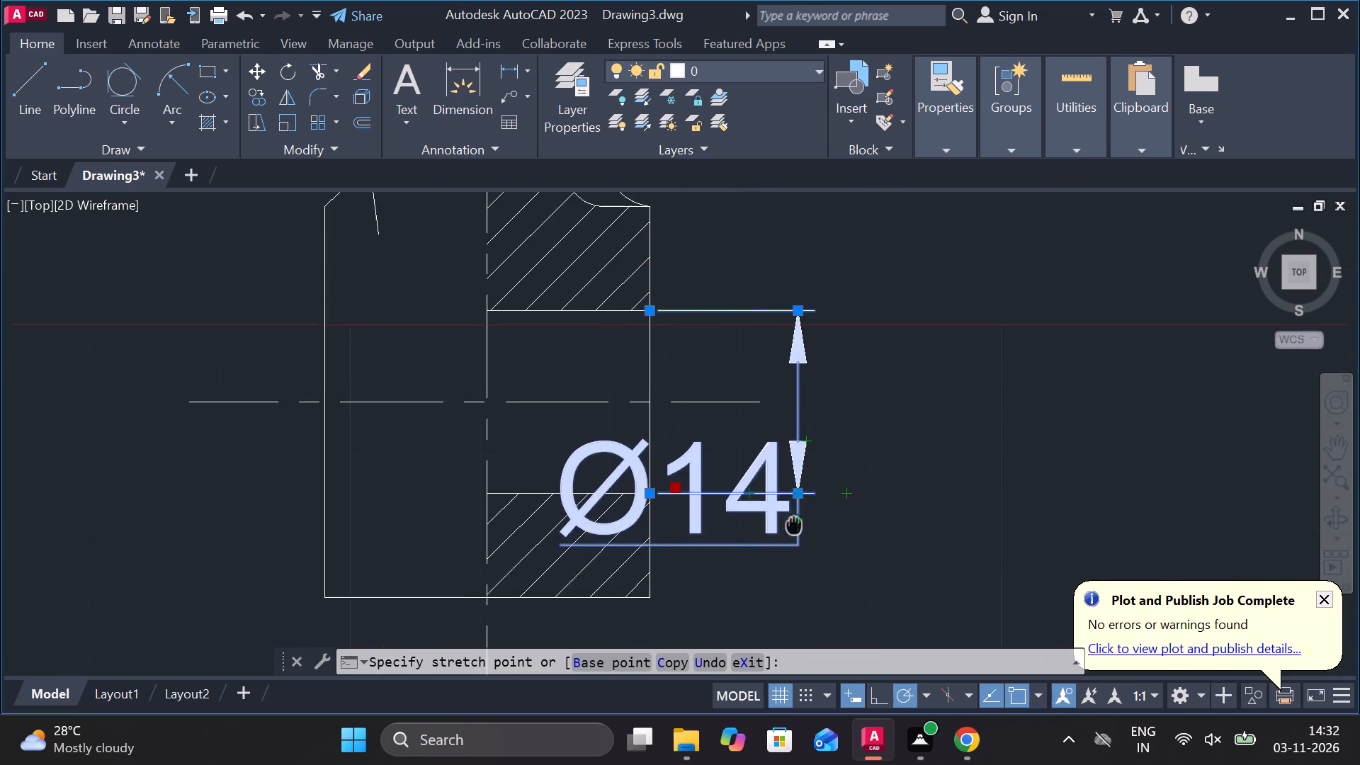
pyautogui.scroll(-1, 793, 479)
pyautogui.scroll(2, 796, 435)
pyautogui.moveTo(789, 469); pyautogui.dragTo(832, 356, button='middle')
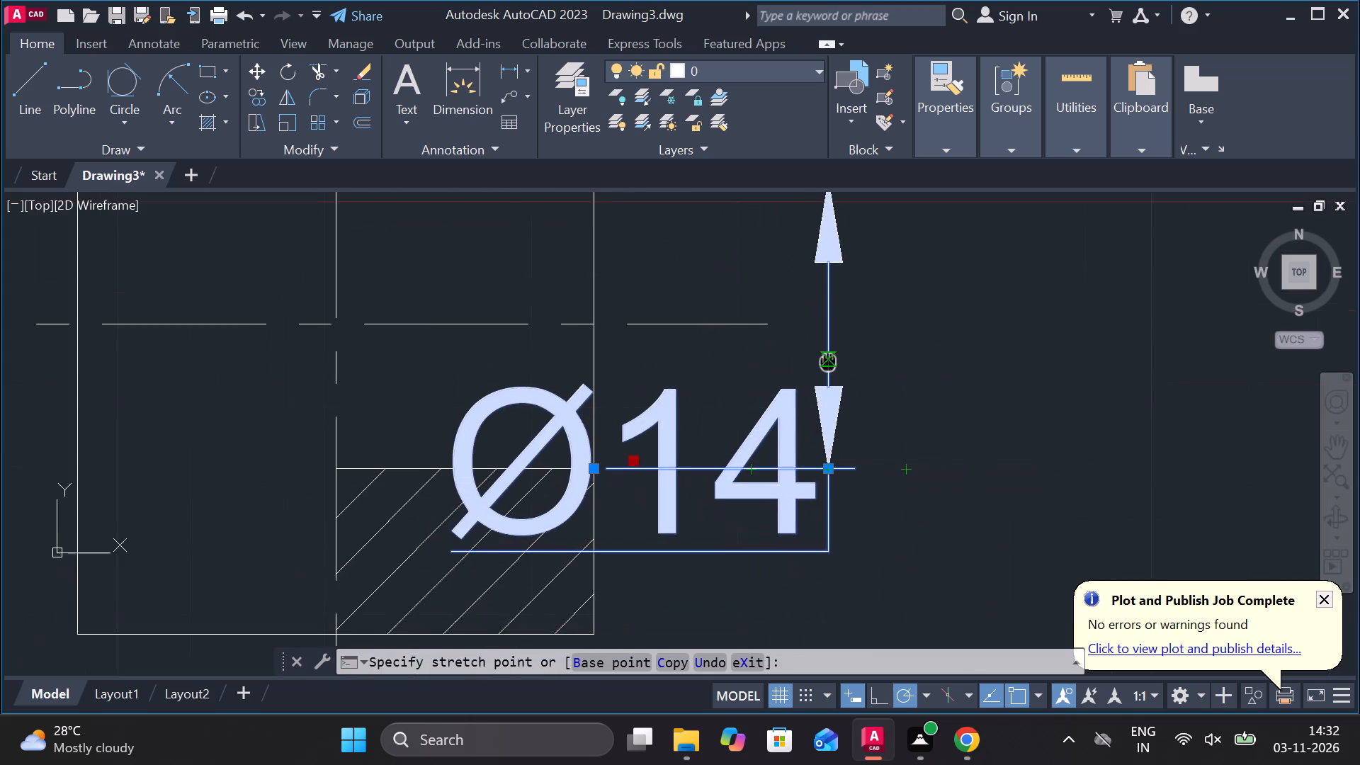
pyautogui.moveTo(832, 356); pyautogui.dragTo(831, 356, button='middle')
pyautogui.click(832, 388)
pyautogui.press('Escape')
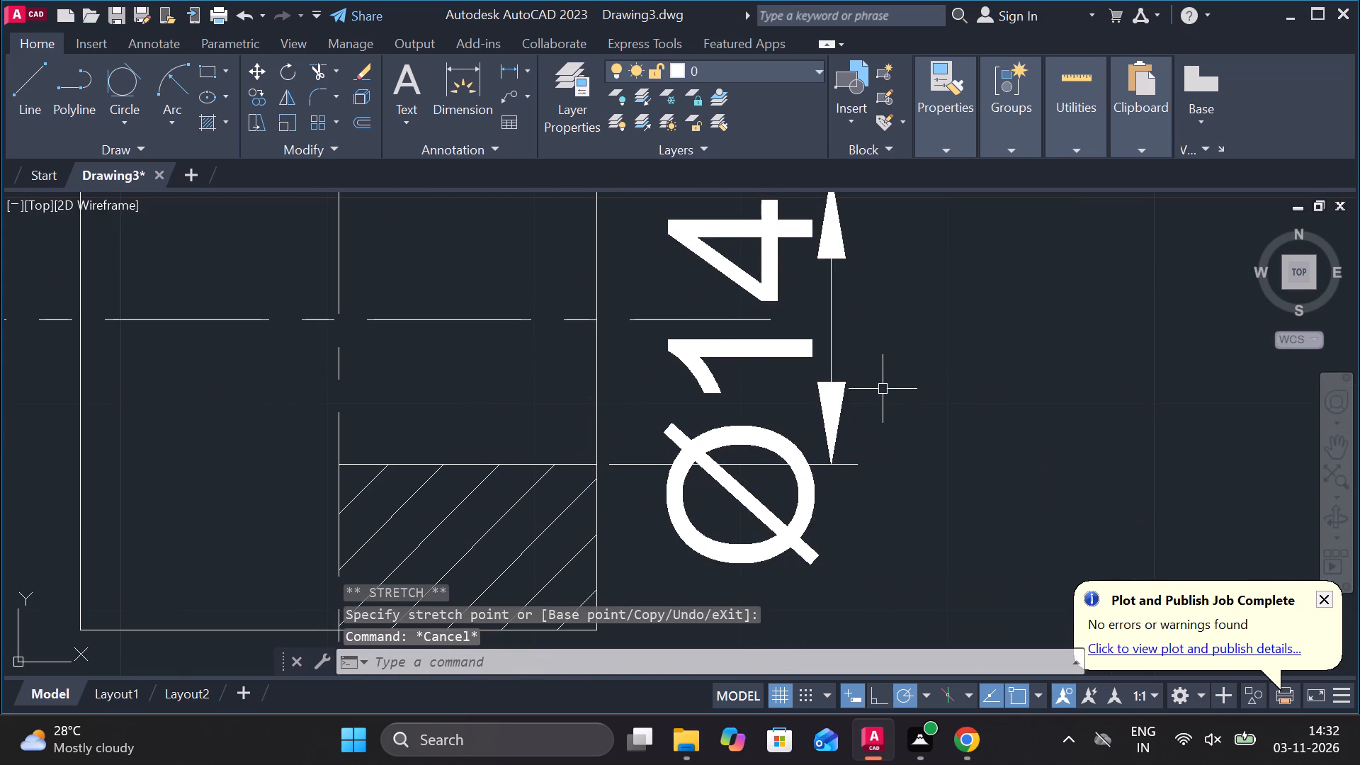
# Move the Ø14 dimension text above the bore's upper extension line, beside the arm, with the dimension line closer to the eye.
pyautogui.scroll(-2, 881, 390)
pyautogui.click(850, 374)
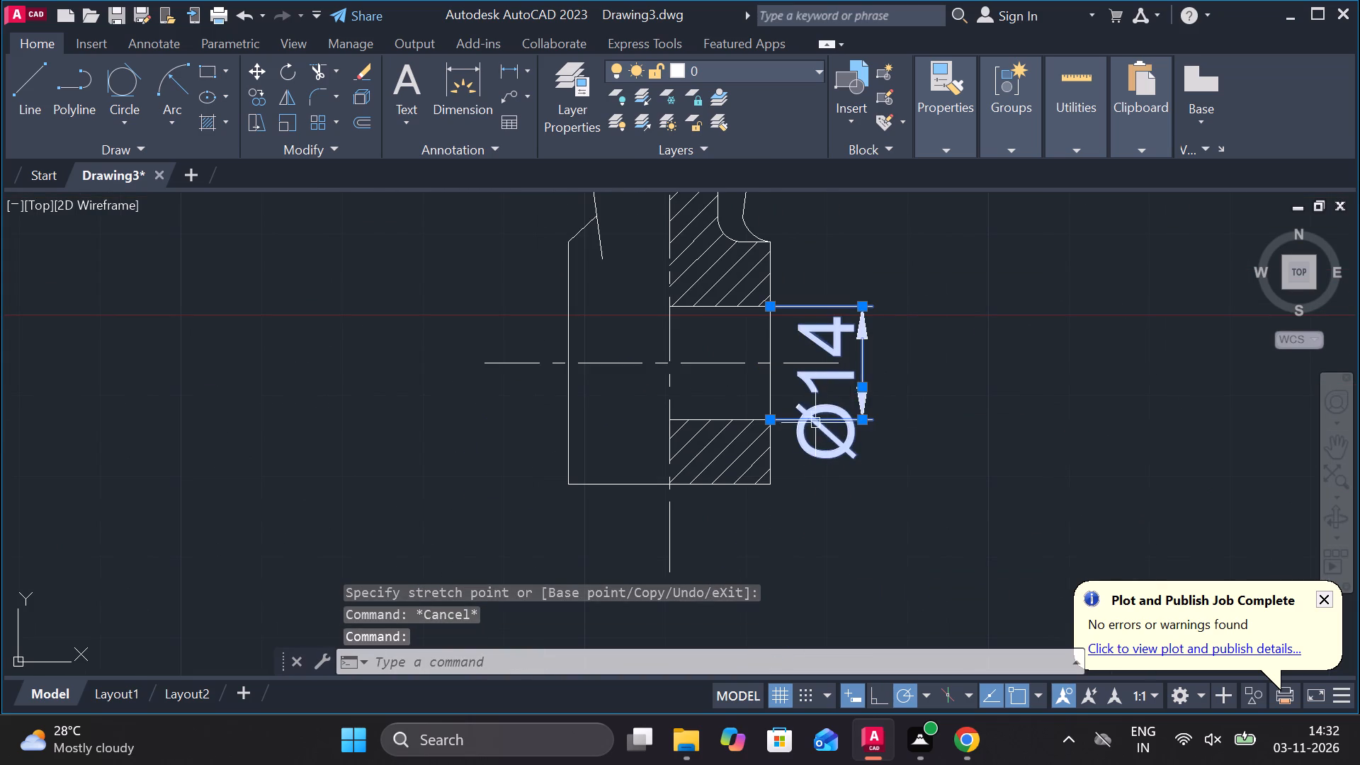
pyautogui.click(866, 384)
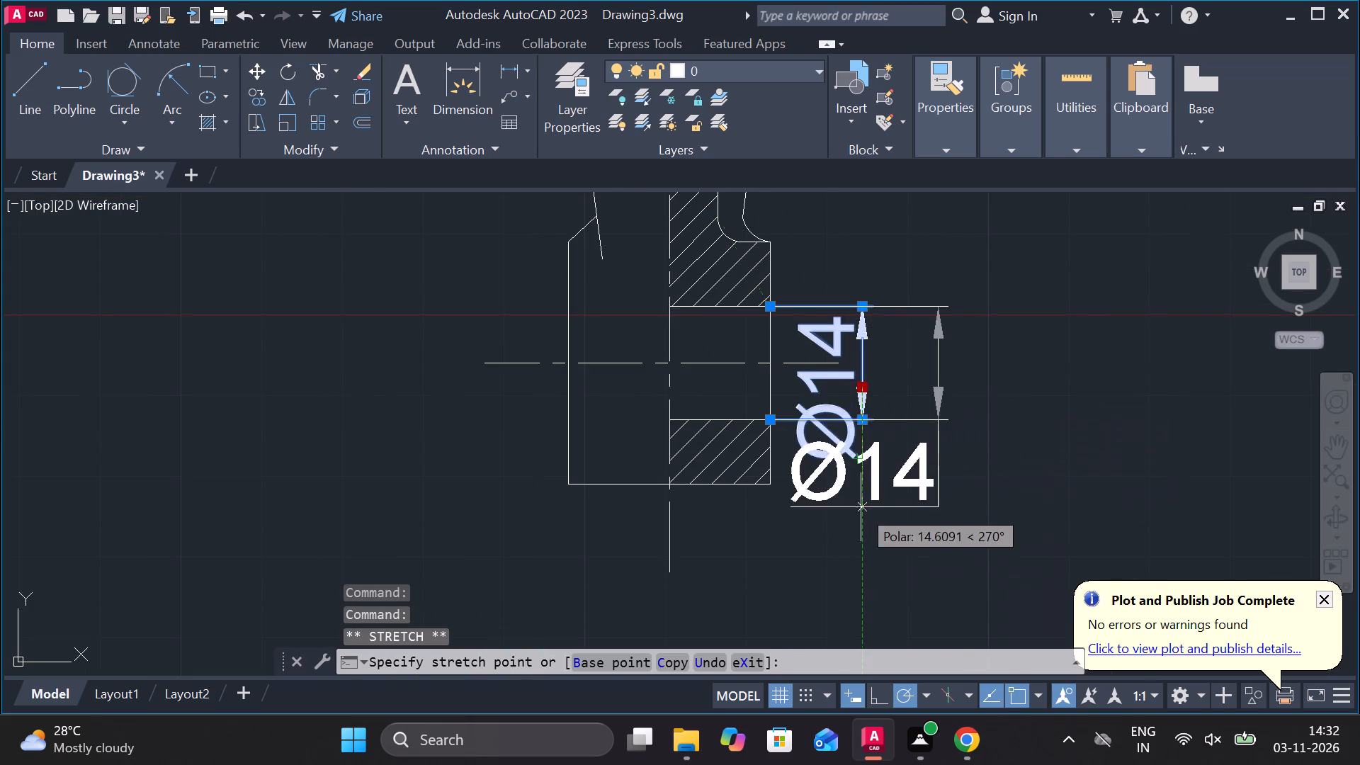
pyautogui.click(892, 229)
pyautogui.press('Escape')
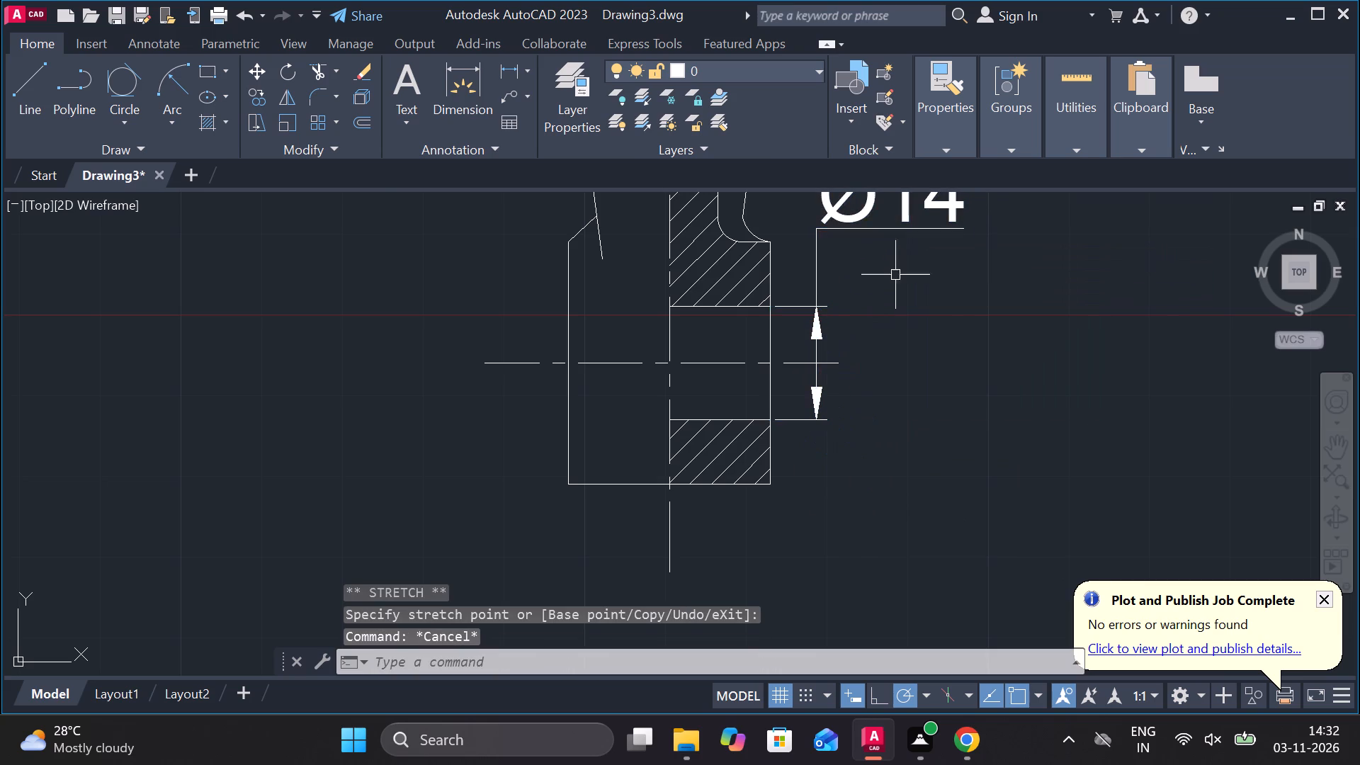
# Dimension the lower eye's full outer height in the side view, placing the dimension outside the Ø14 bore dimension.
pyautogui.moveTo(897, 290); pyautogui.dragTo(873, 315, button='middle')
pyautogui.click(517, 60)
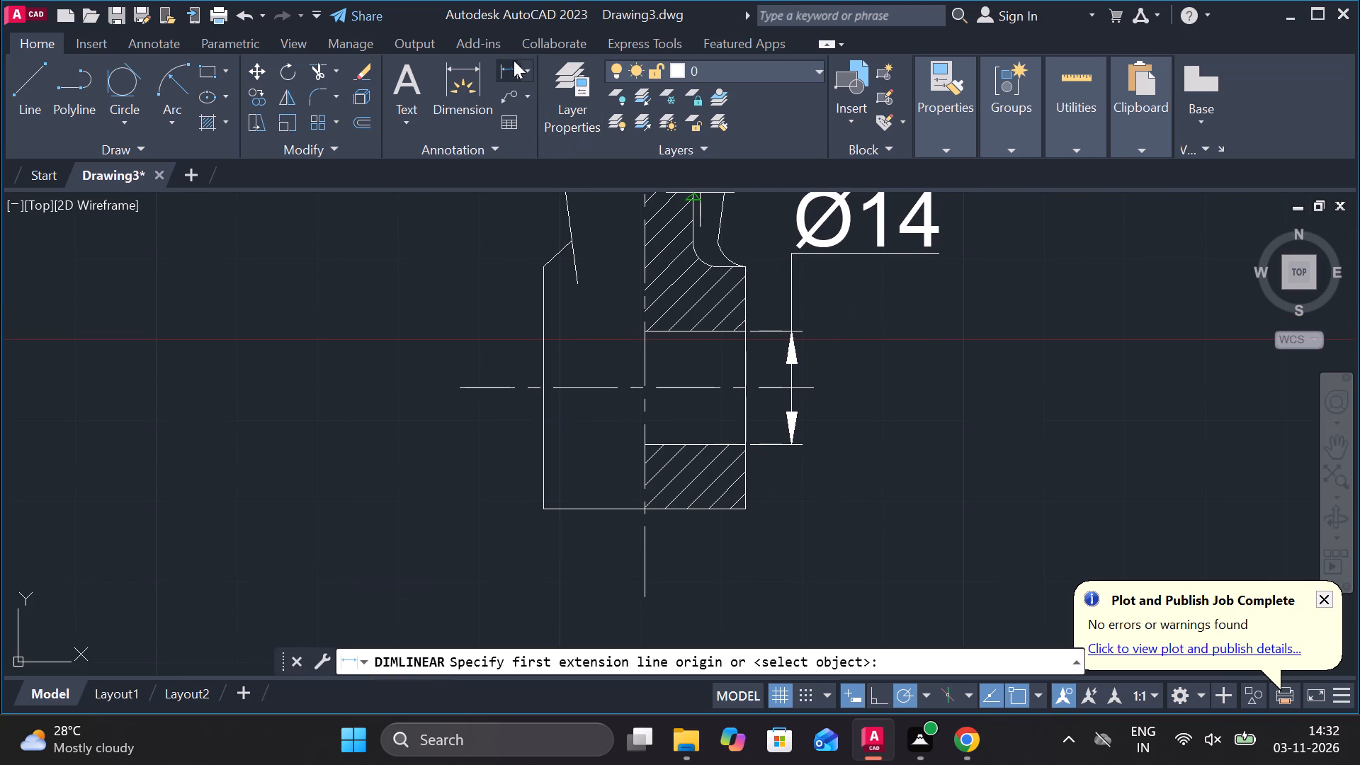
pyautogui.click(752, 268)
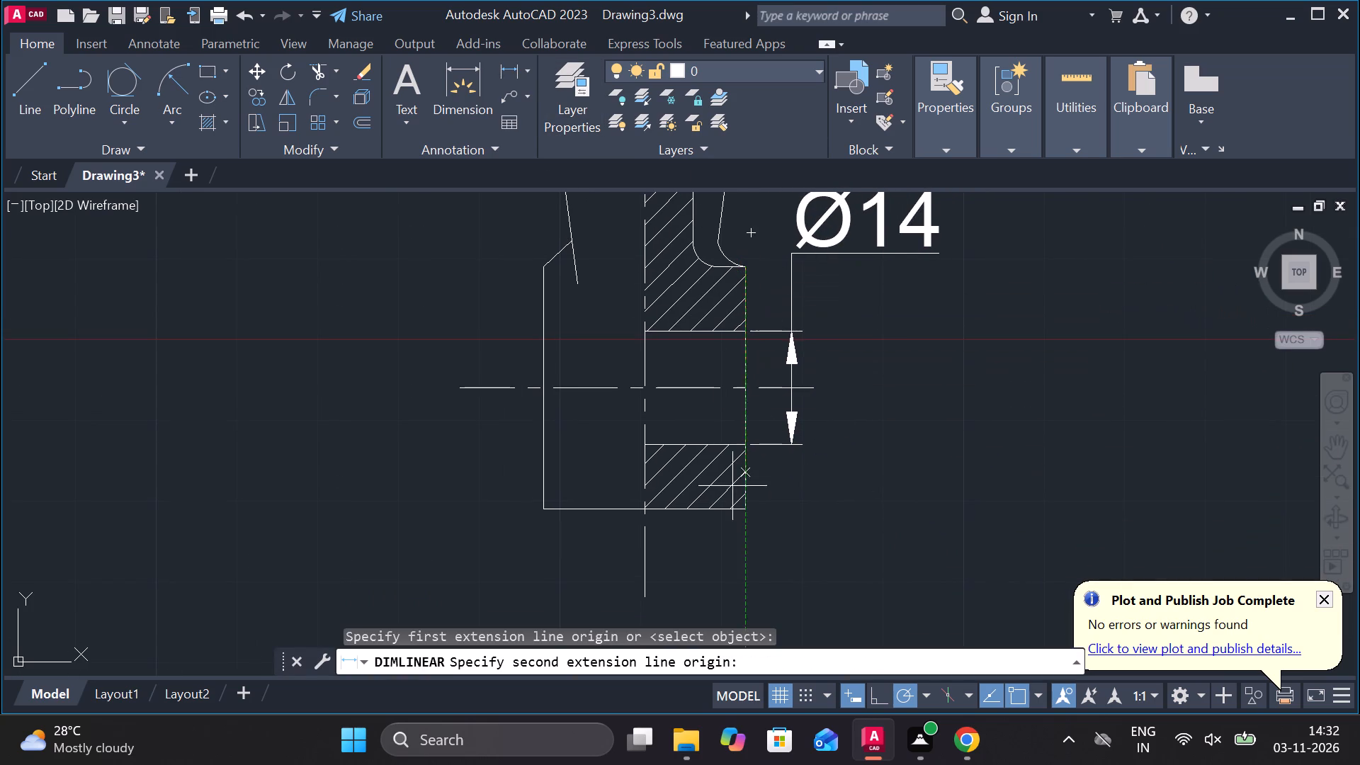
pyautogui.click(753, 515)
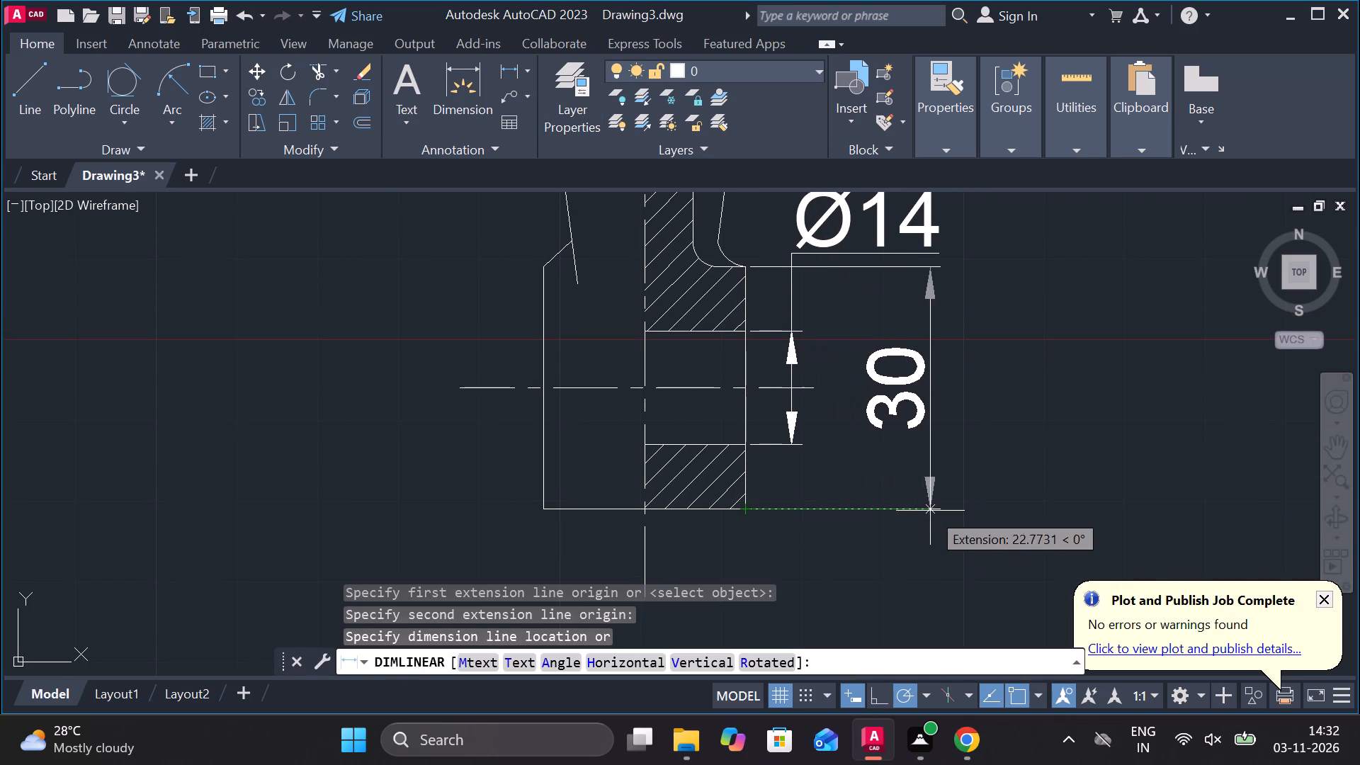
pyautogui.click(897, 506)
pyautogui.press('Escape')
# Add a diameter symbol in front of the lower eye's outer height dimension text.
pyautogui.doubleClick(878, 414)
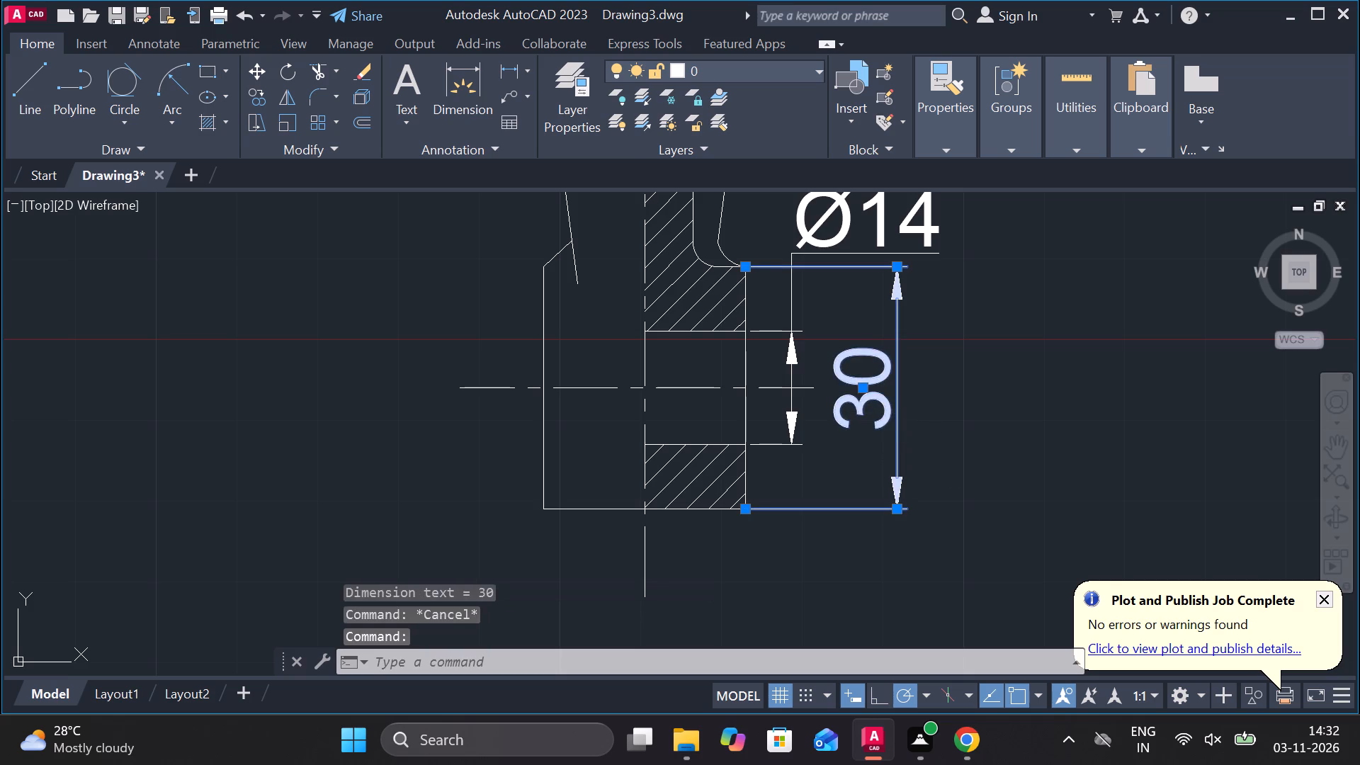
pyautogui.click(905, 123)
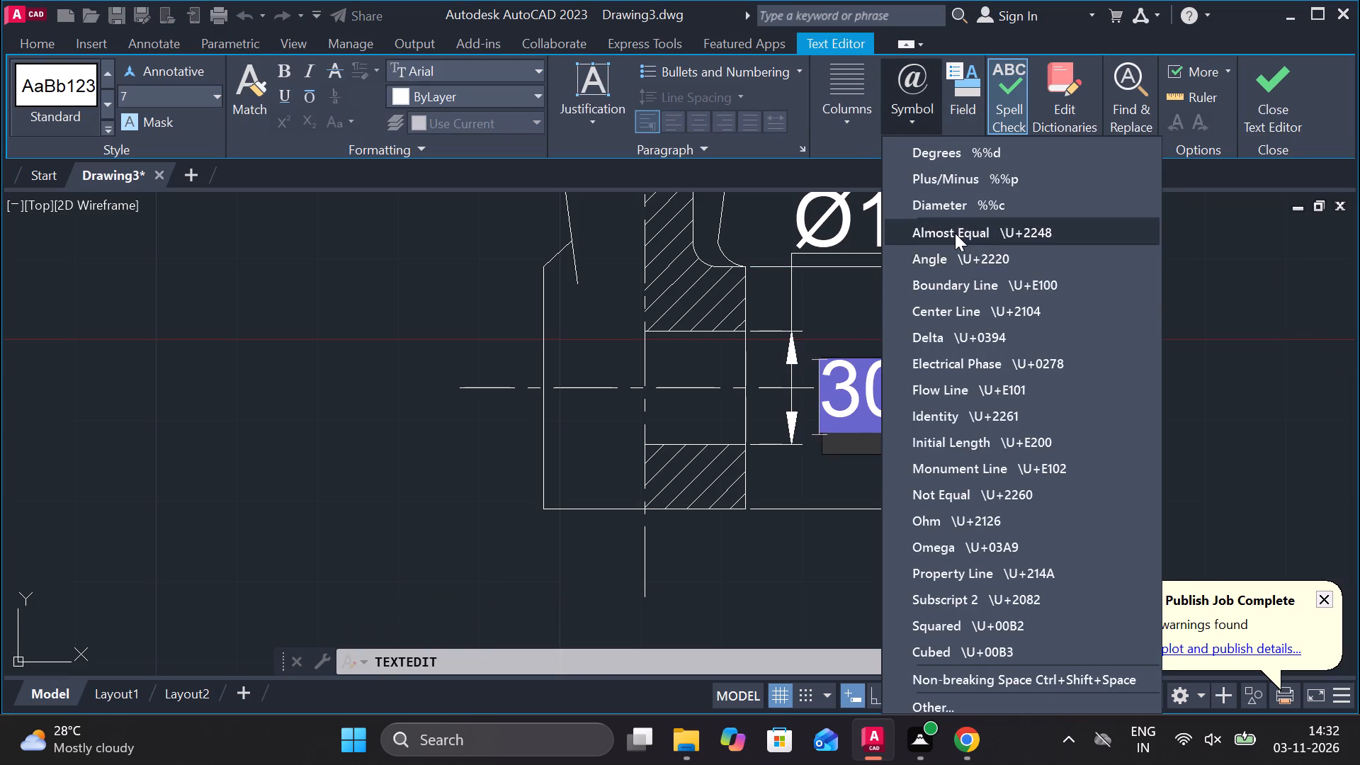
pyautogui.click(955, 233)
pyautogui.press('BackSpace')
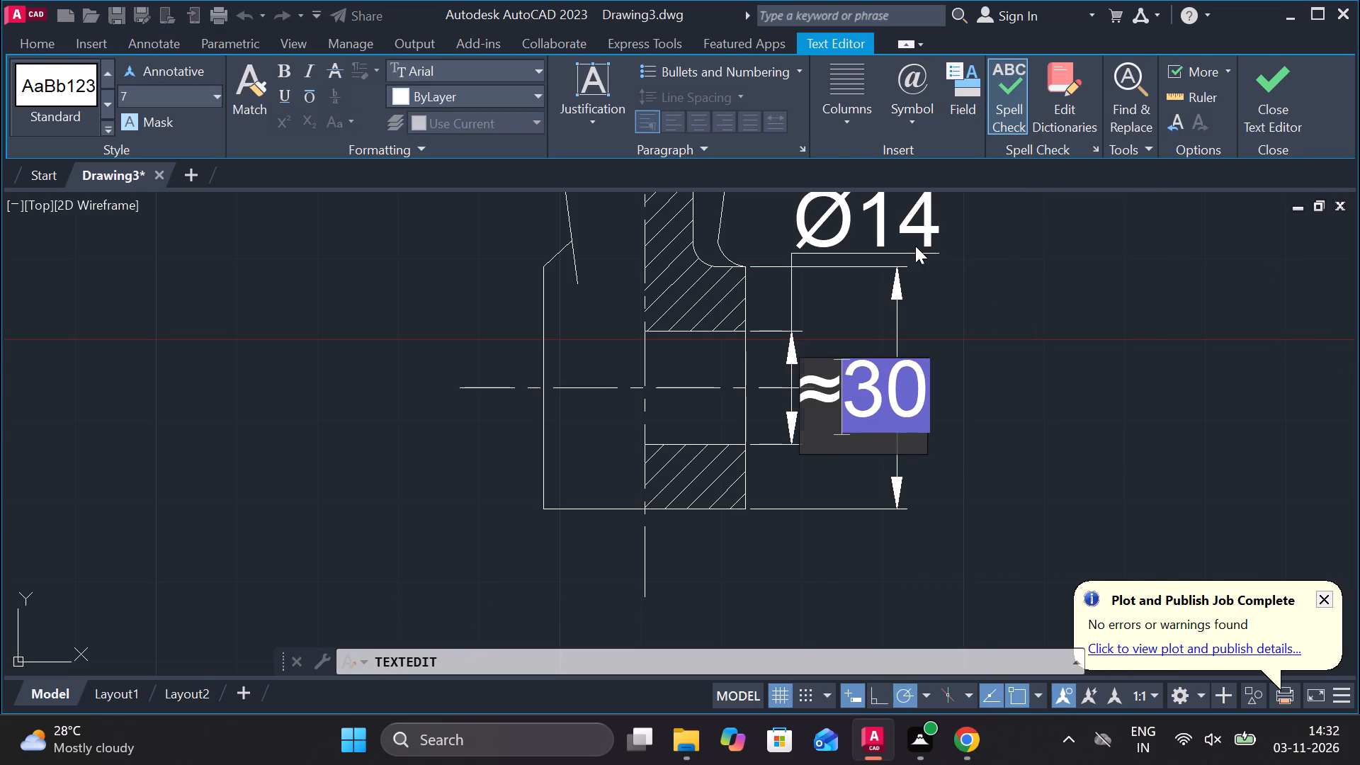
pyautogui.click(904, 127)
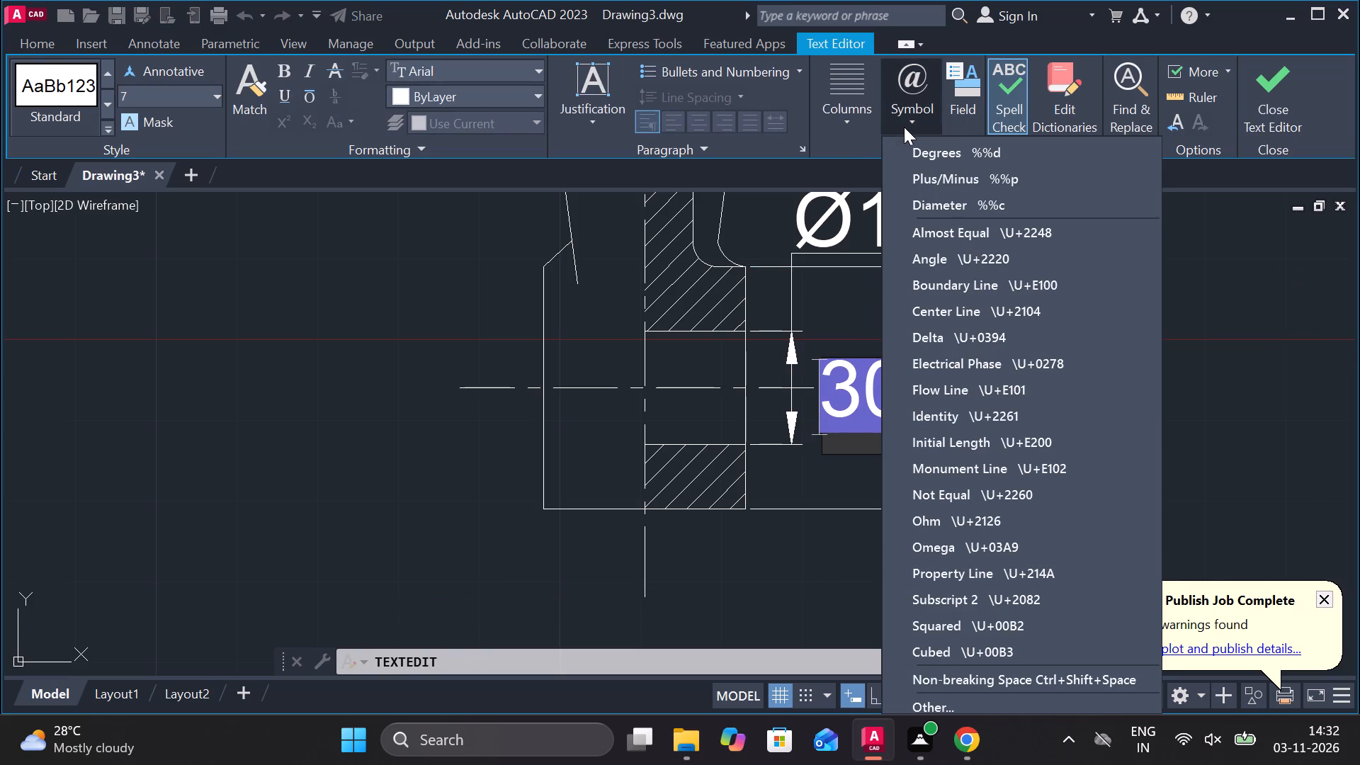
pyautogui.click(959, 208)
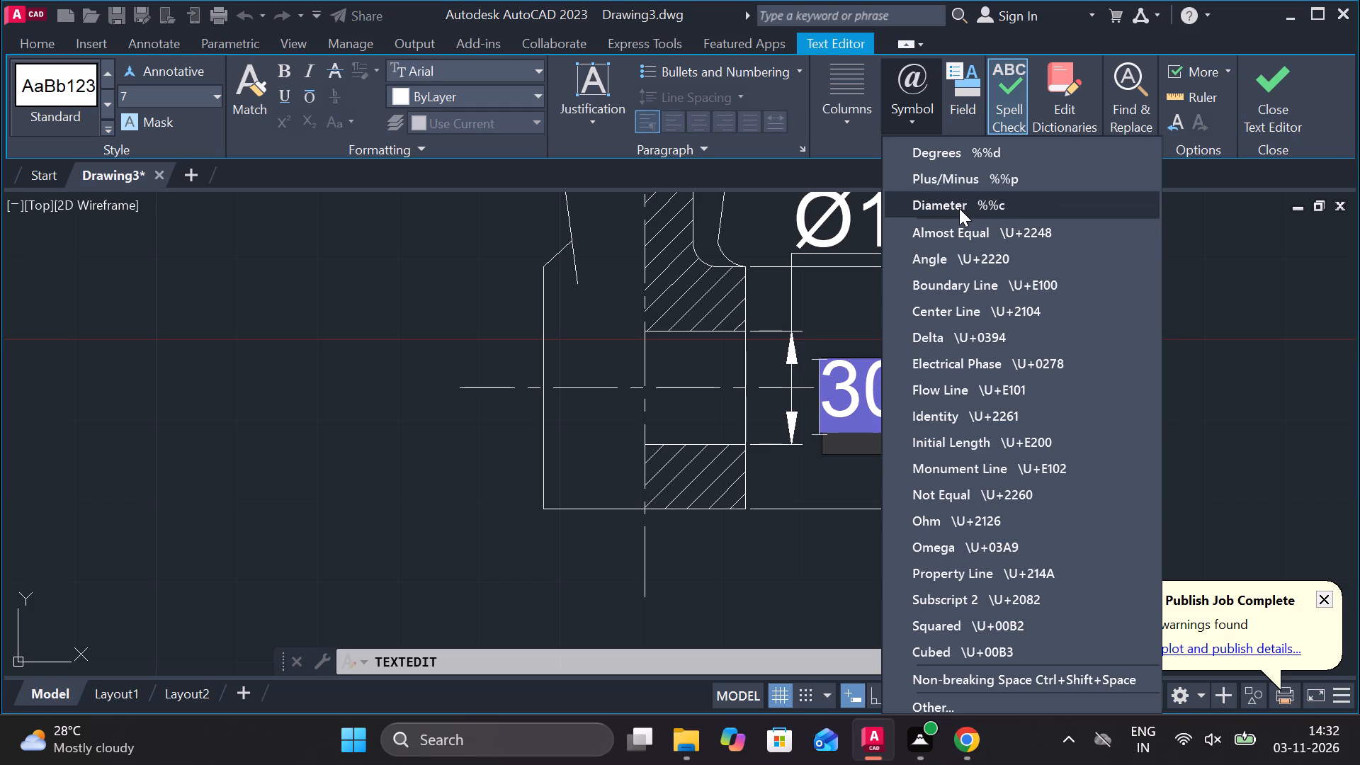
pyautogui.click(1296, 87)
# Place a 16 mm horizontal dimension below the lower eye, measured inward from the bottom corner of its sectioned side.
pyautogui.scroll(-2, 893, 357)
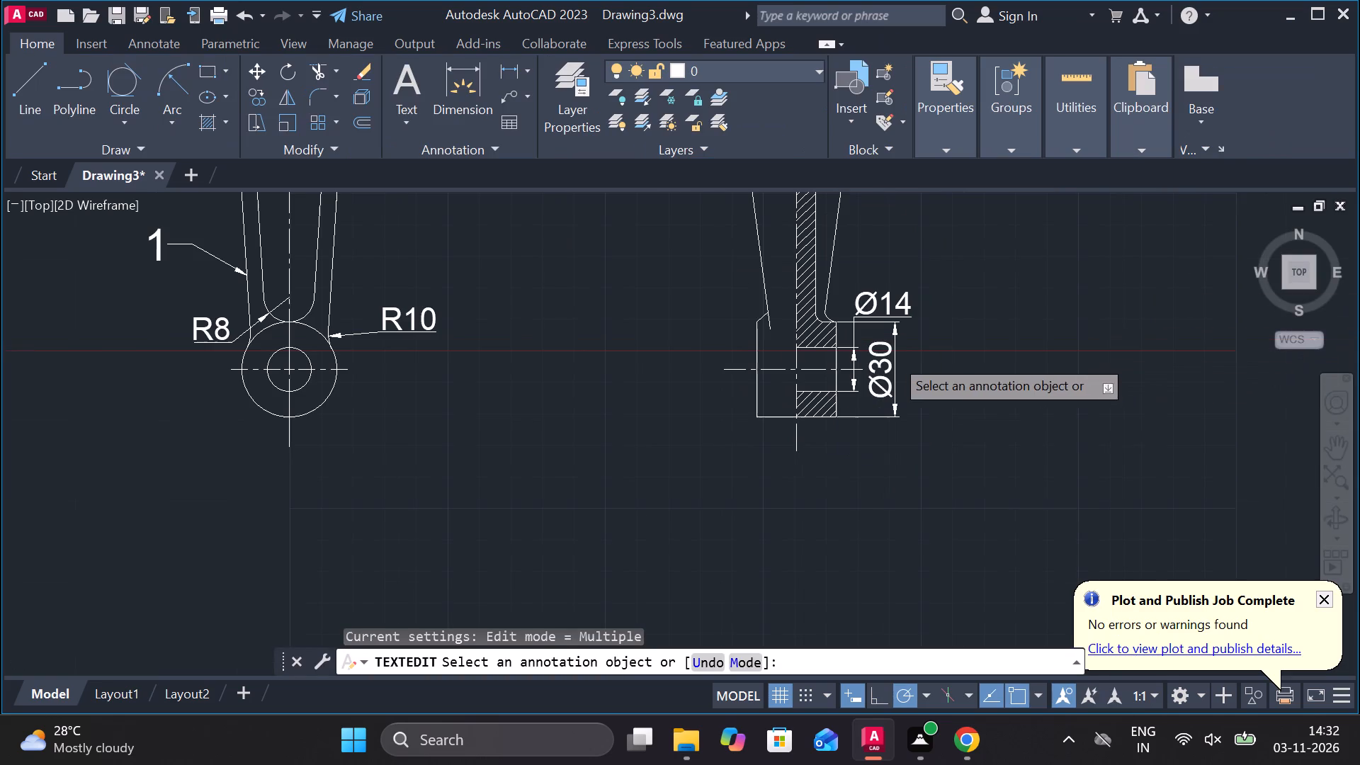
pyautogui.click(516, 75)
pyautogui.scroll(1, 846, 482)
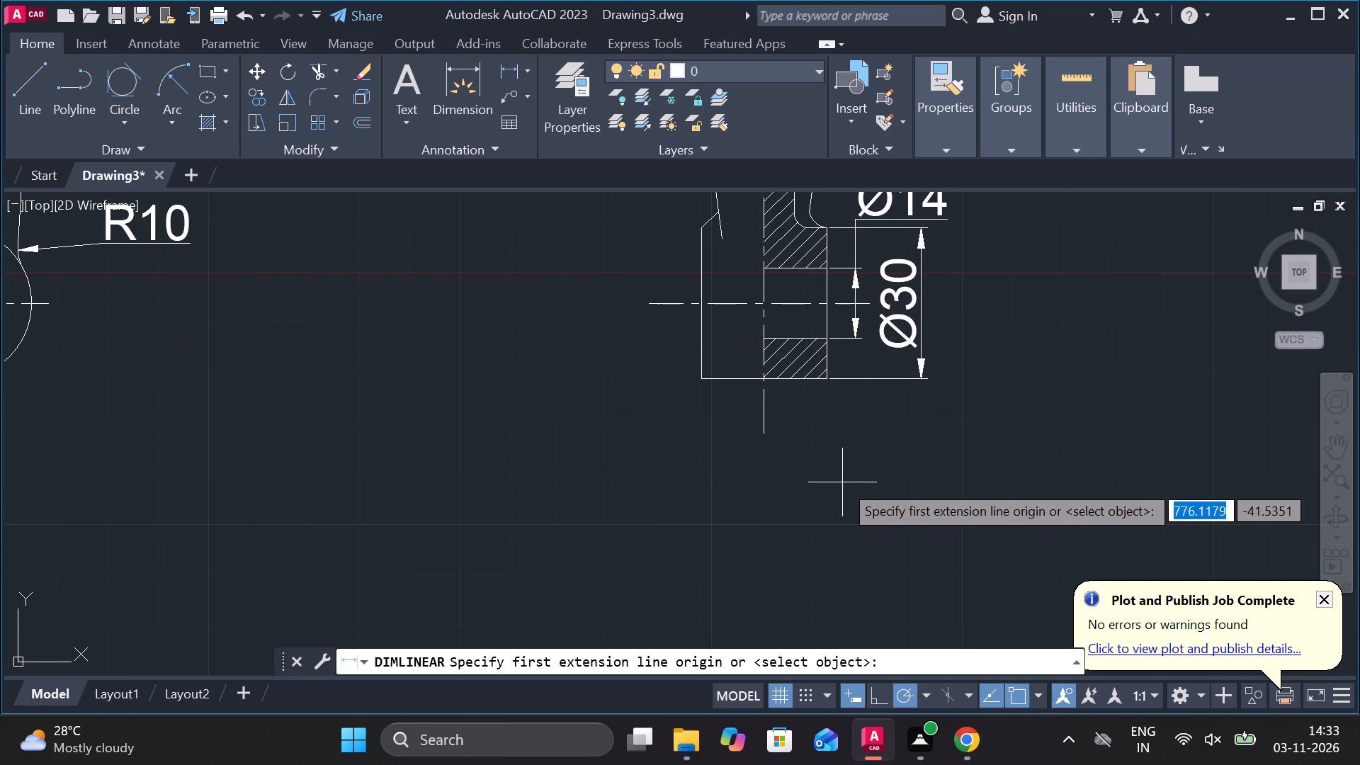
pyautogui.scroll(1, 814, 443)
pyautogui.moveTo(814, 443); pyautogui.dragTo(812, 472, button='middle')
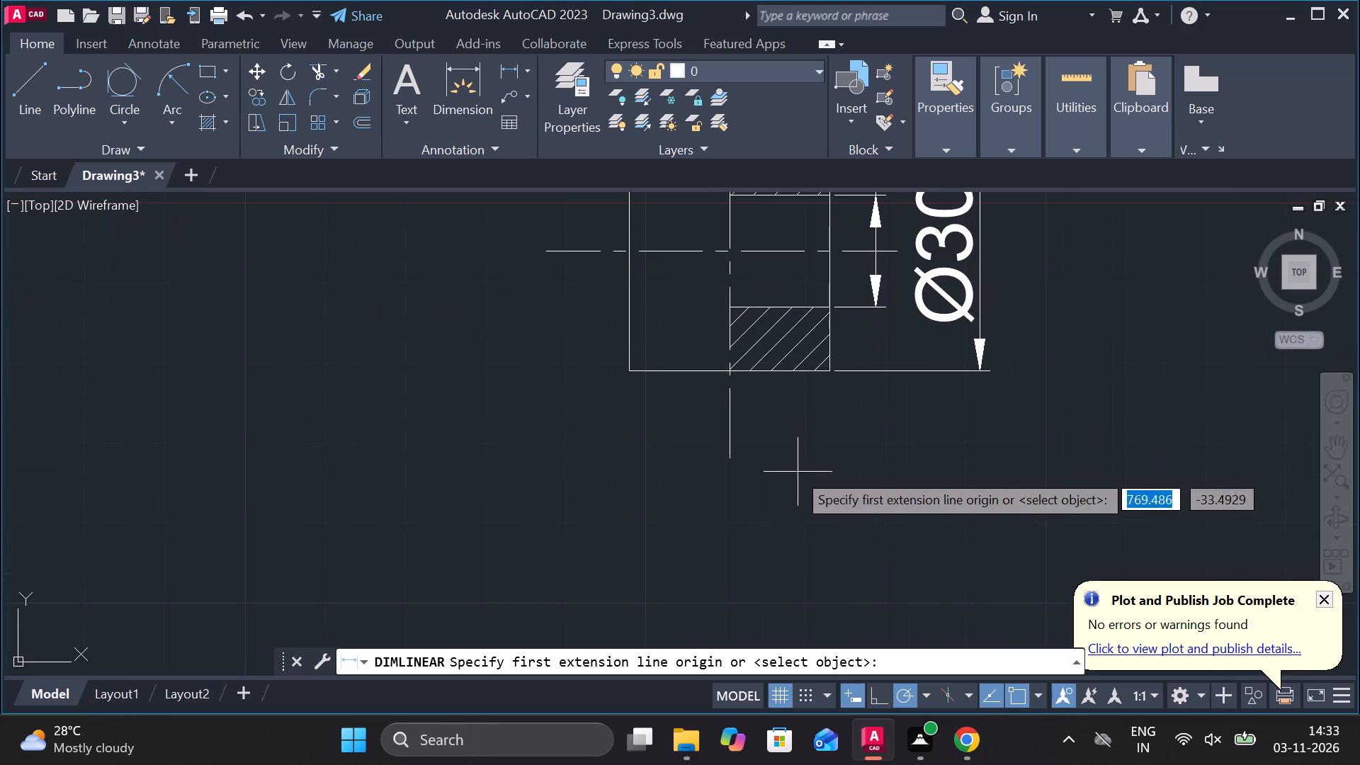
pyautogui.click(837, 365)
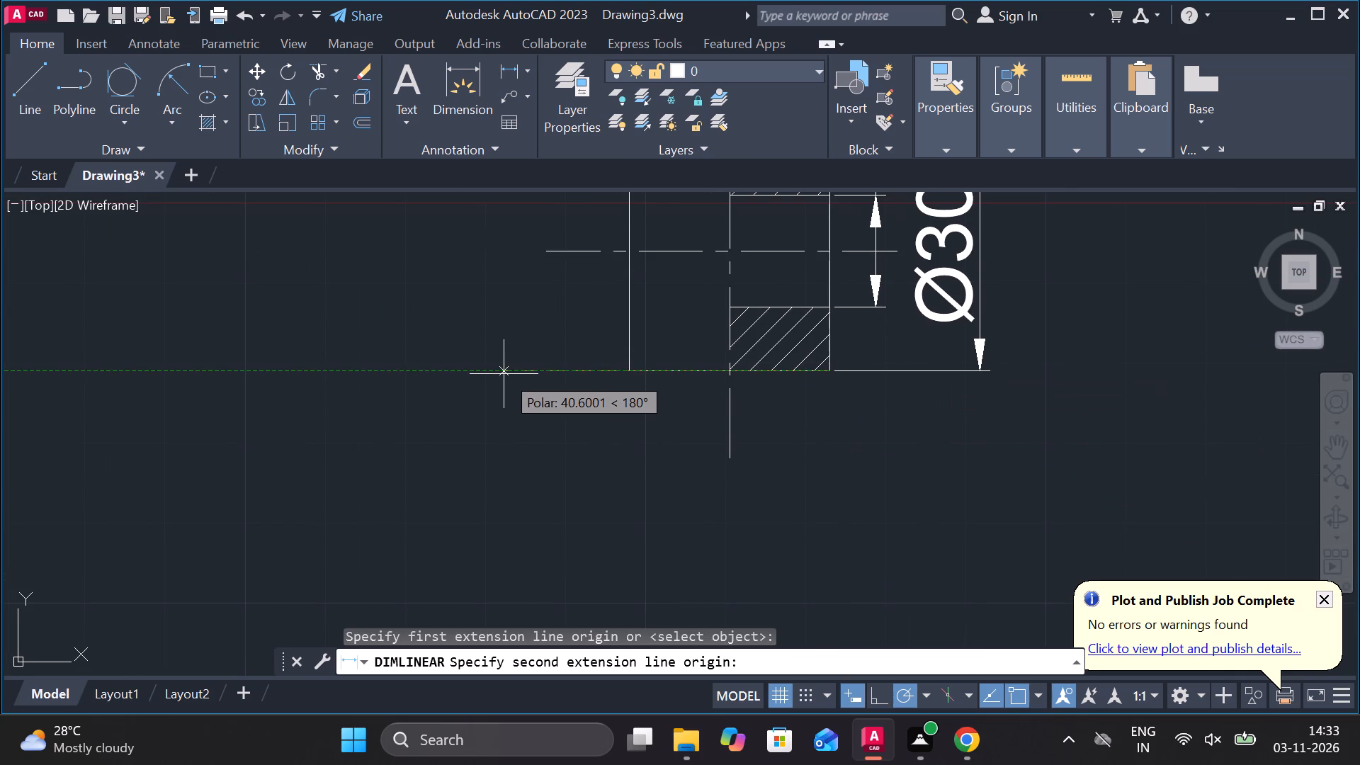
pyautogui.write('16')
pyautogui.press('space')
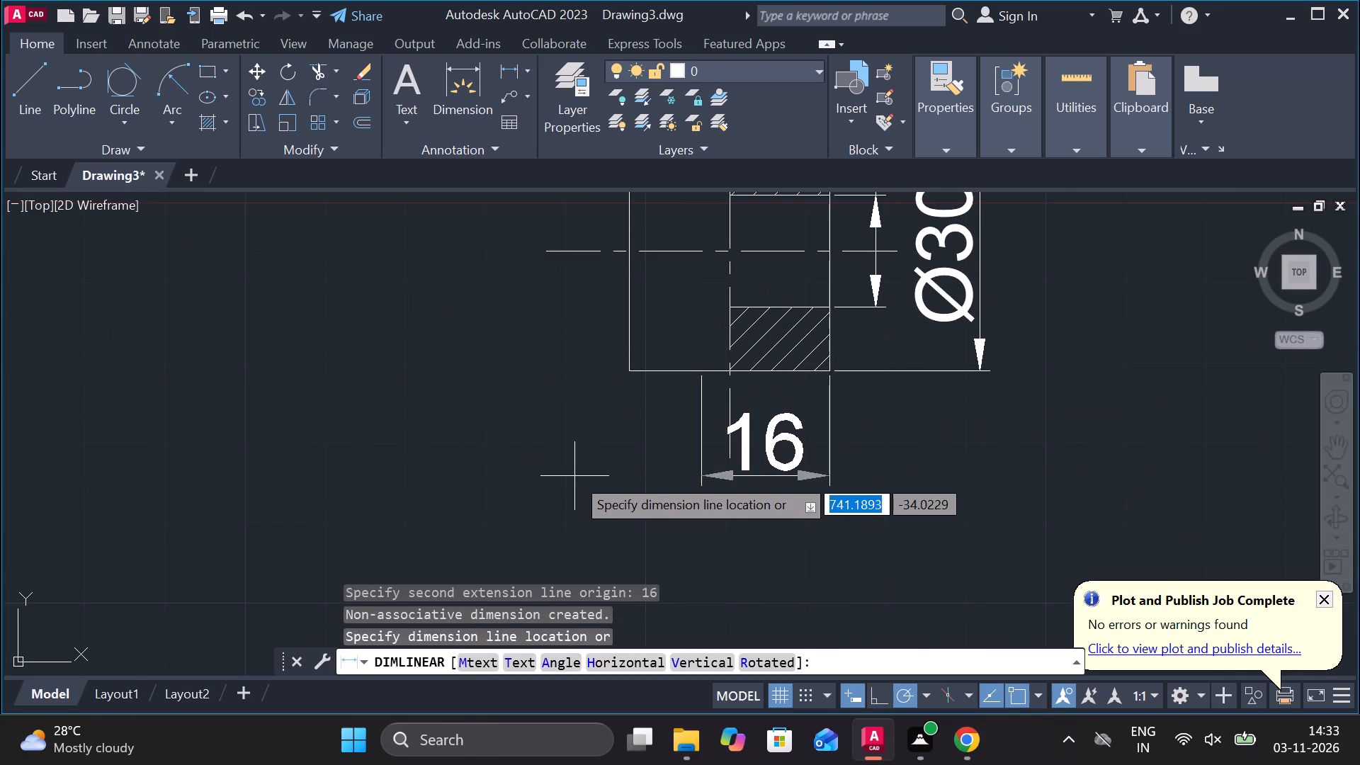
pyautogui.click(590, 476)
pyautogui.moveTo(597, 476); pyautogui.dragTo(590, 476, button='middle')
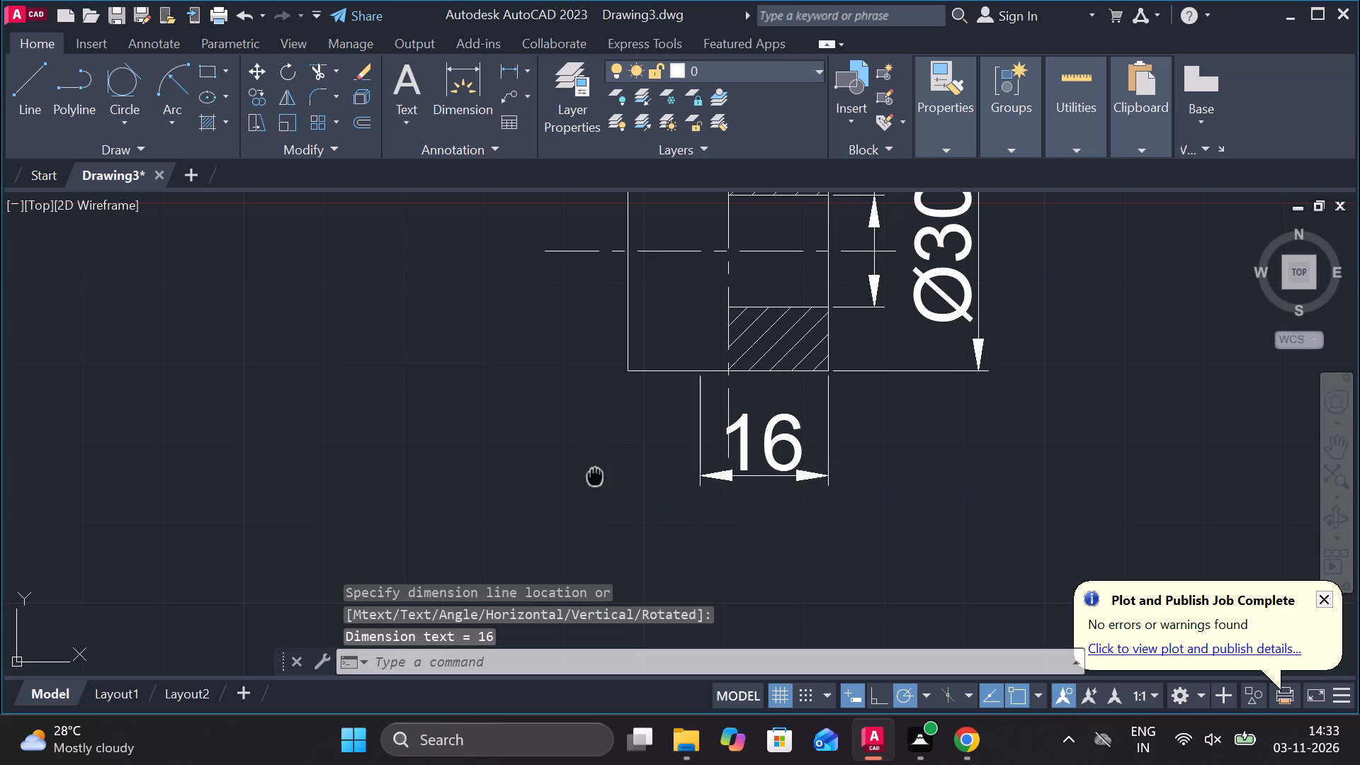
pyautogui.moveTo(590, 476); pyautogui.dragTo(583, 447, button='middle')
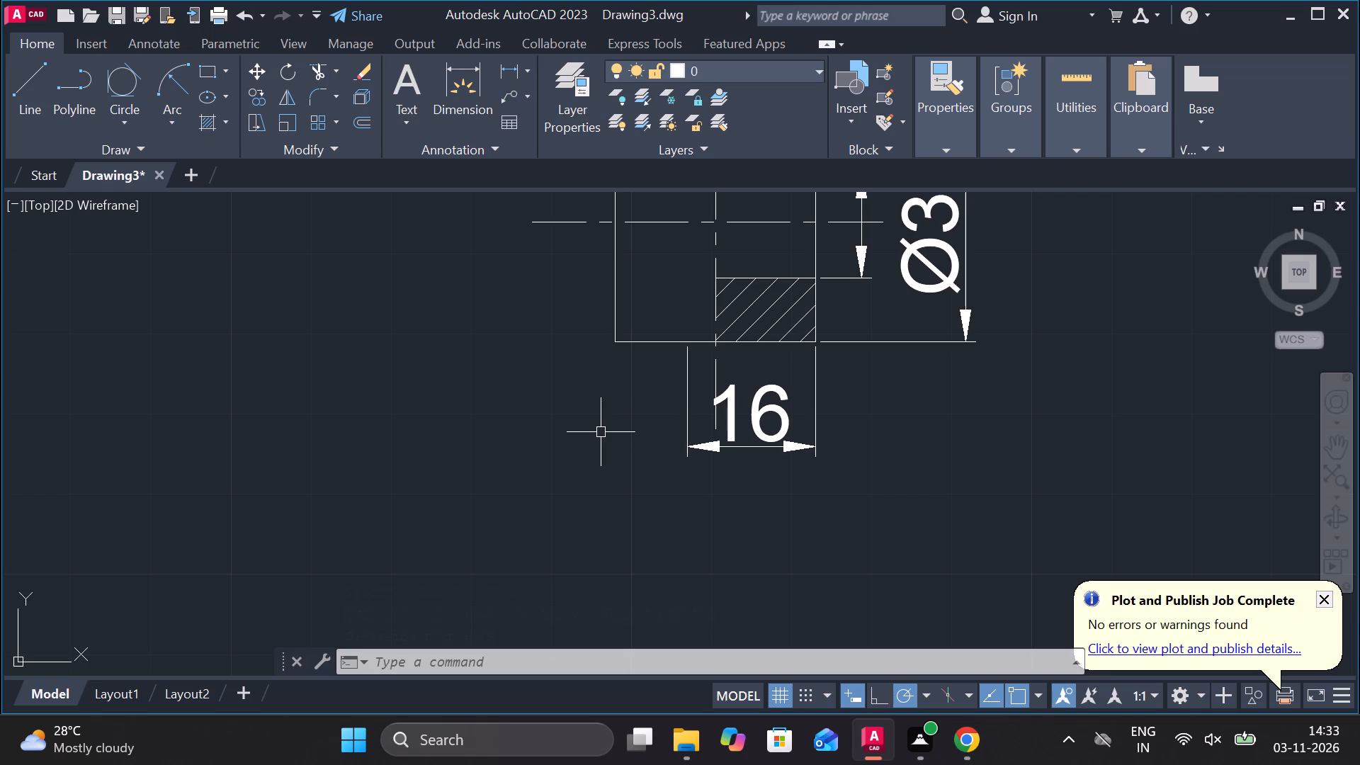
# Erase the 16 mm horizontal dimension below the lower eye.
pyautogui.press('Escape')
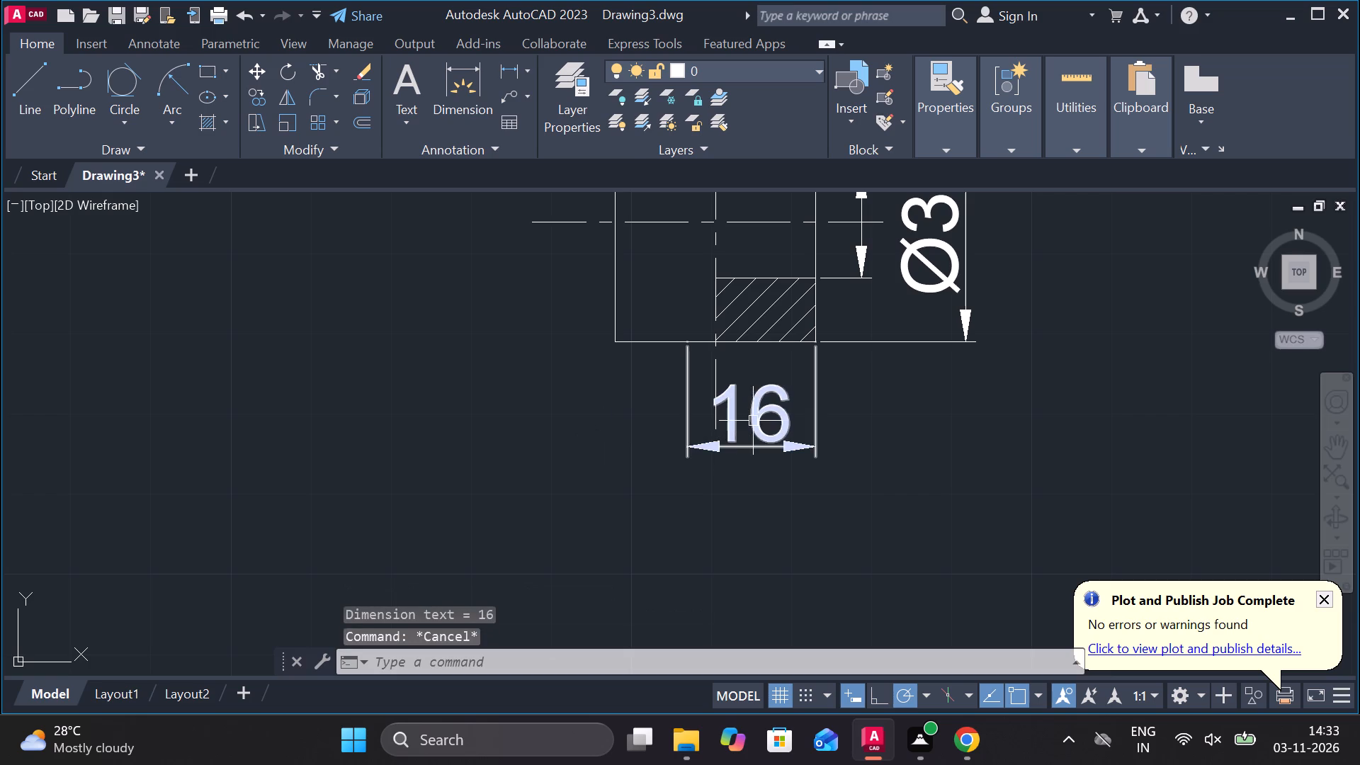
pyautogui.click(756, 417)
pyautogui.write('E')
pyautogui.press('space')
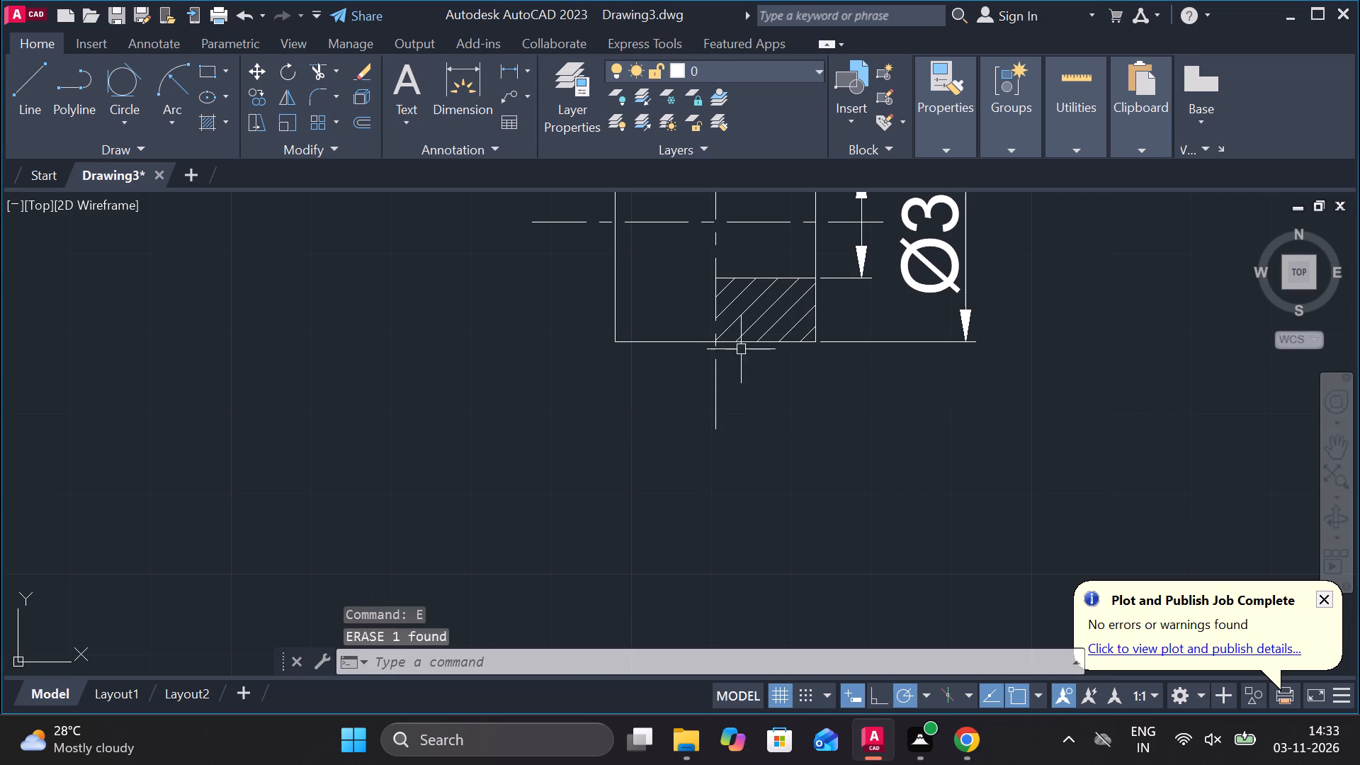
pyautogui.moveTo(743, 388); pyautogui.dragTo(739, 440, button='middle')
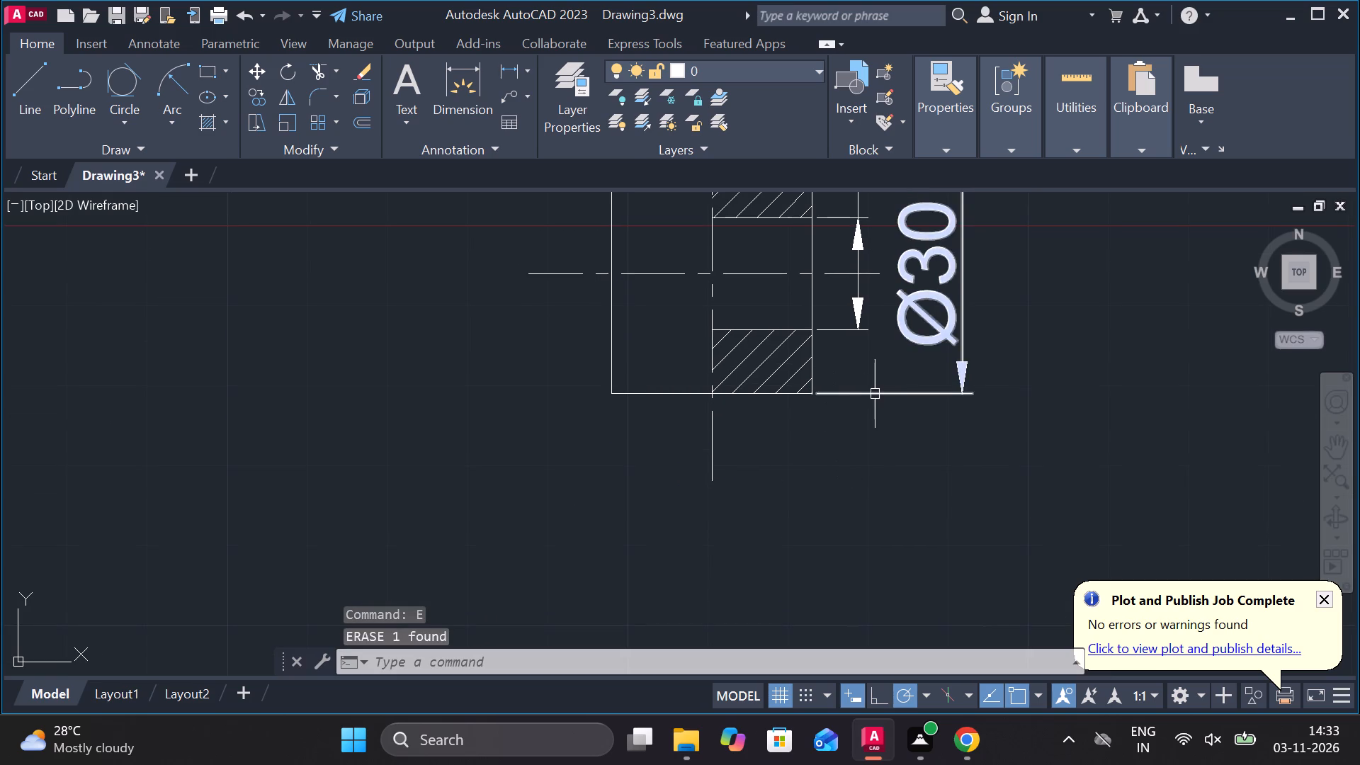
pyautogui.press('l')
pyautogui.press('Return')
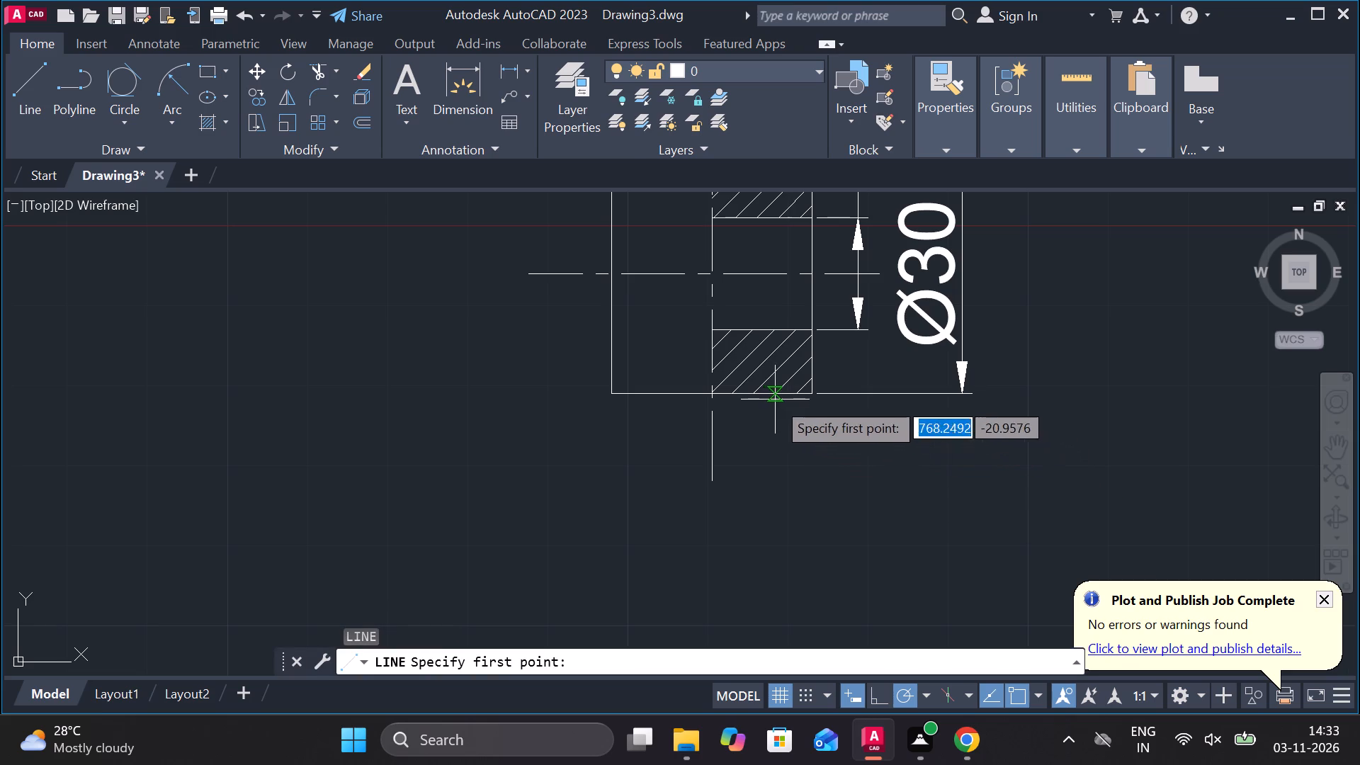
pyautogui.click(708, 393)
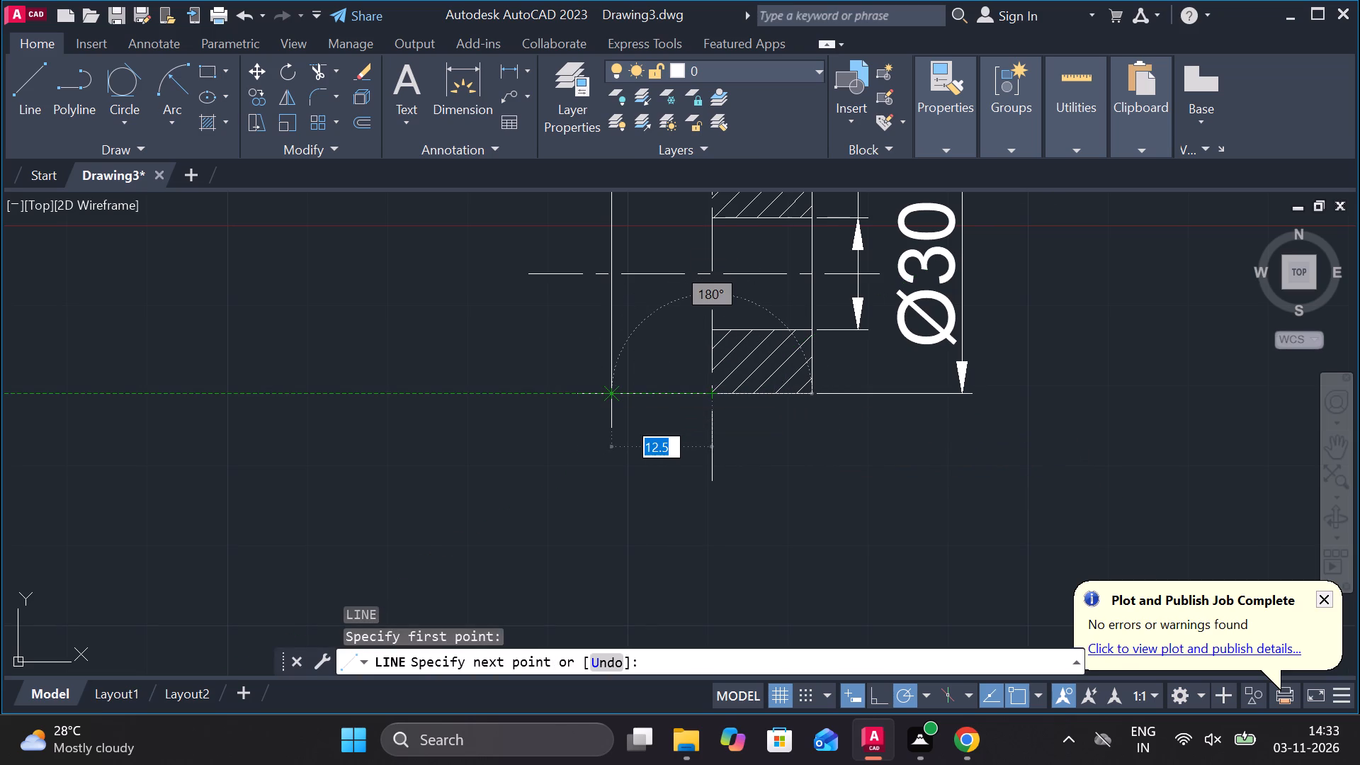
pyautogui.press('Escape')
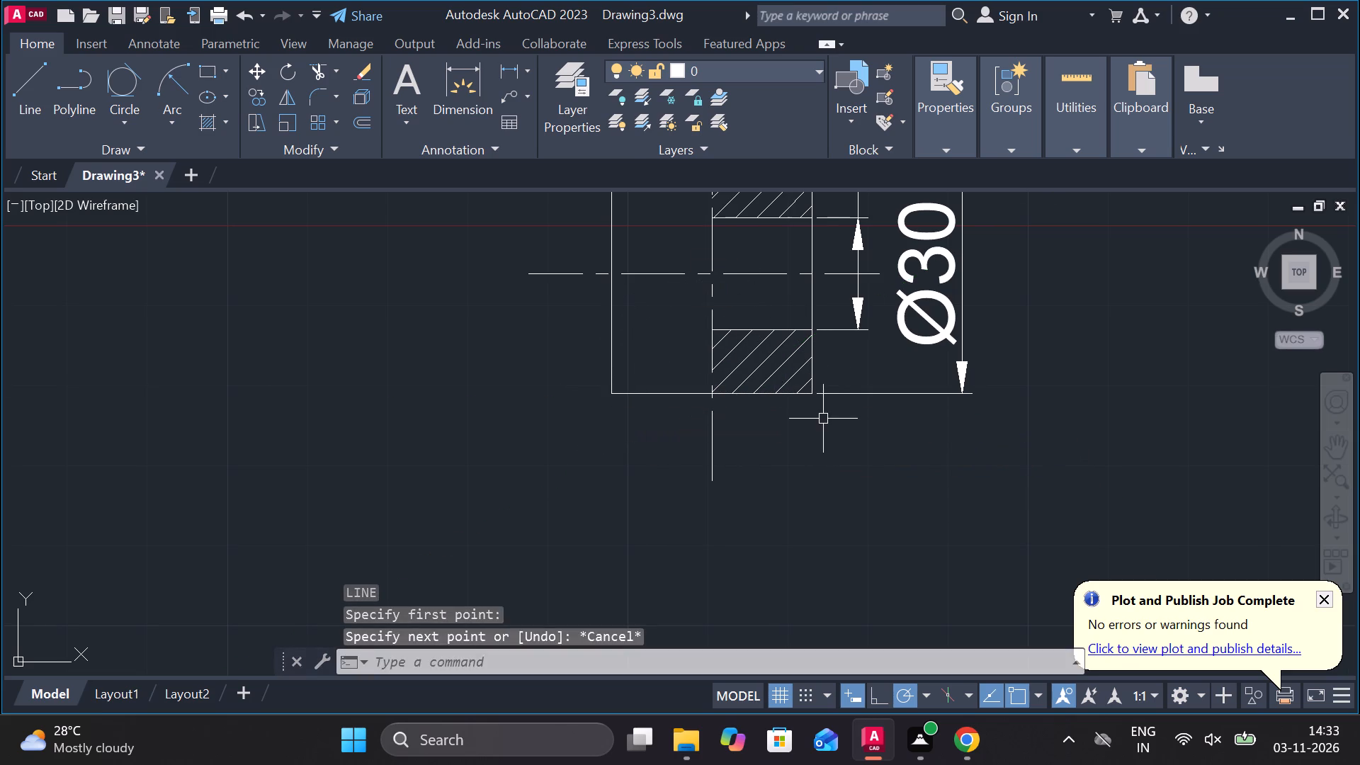
# Draw a 16 mm line inward along the eye's bottom edge from the sectioned corner, continuing vertically up to the horizontal centerline.
pyautogui.press('space')
pyautogui.click(812, 395)
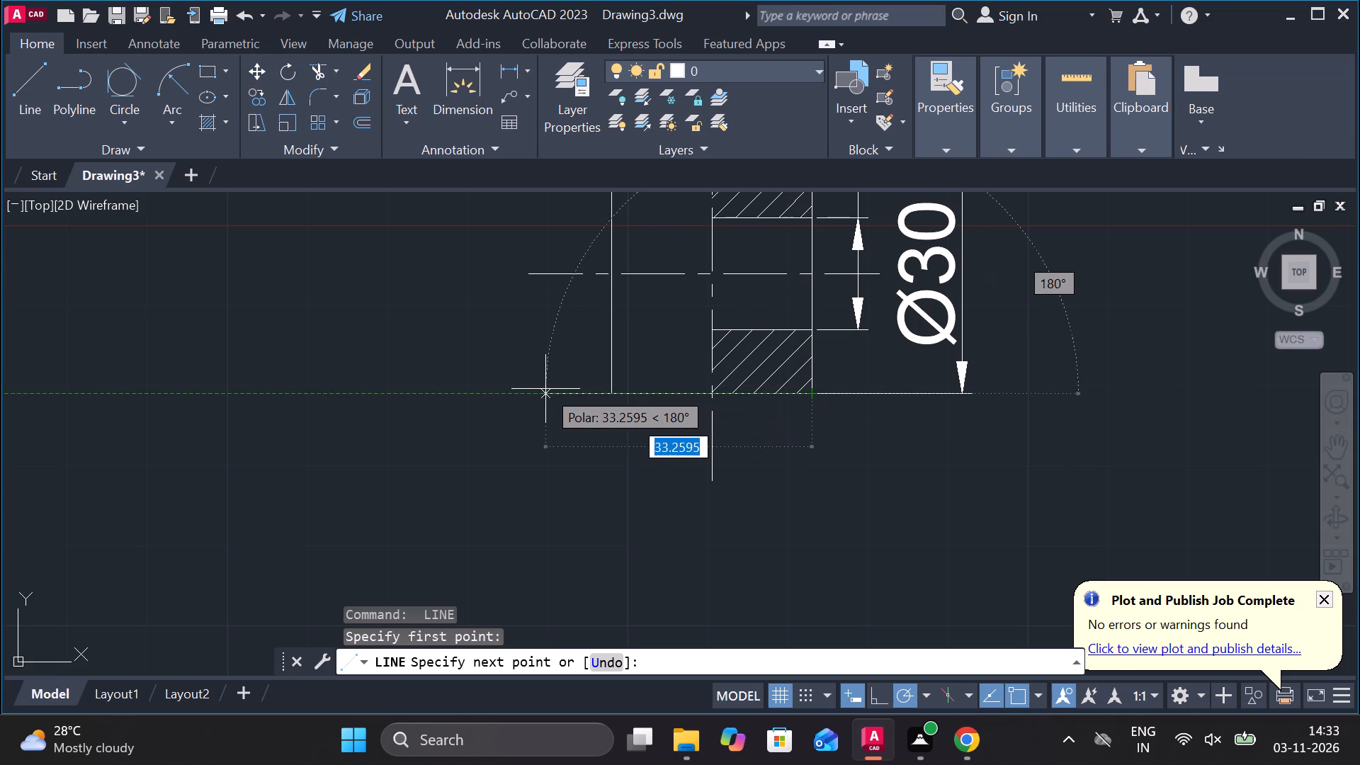
pyautogui.write('16')
pyautogui.press('space')
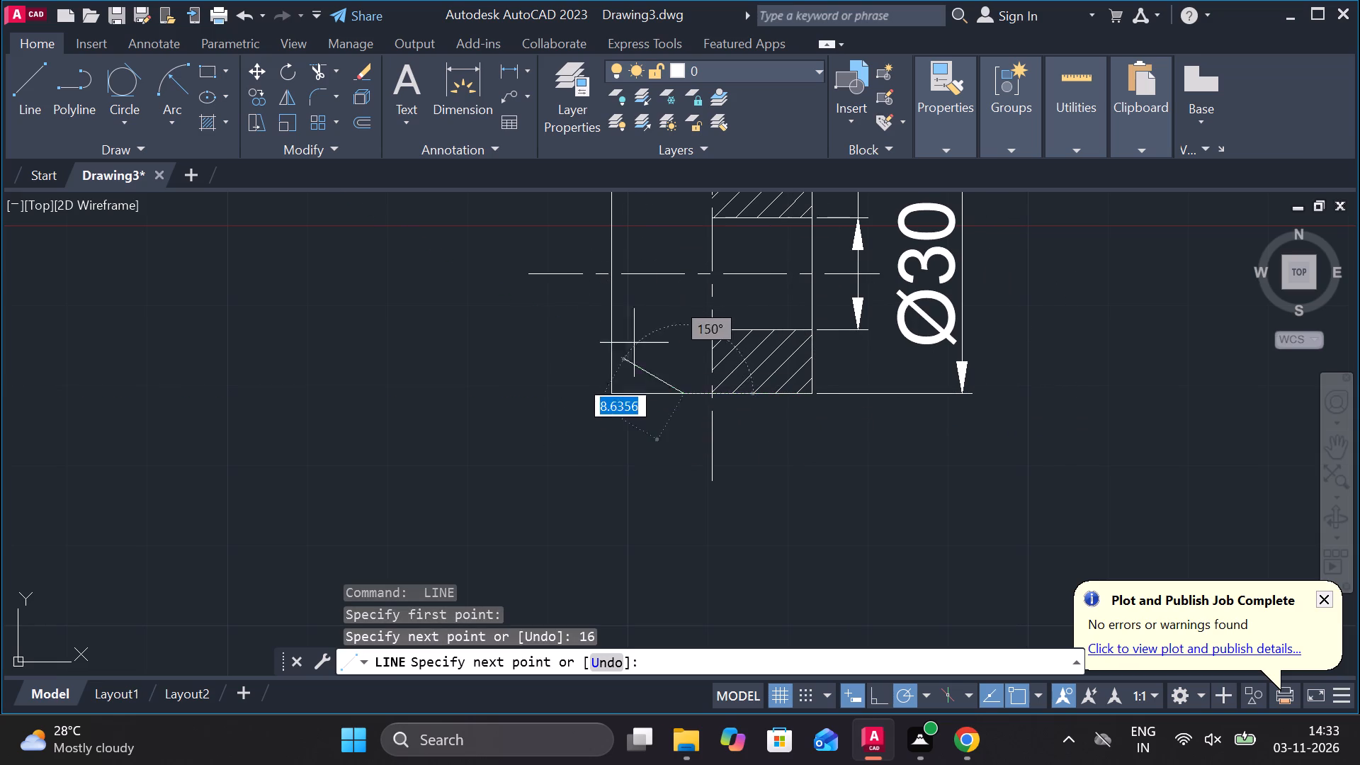
pyautogui.click(683, 278)
pyautogui.press('Escape')
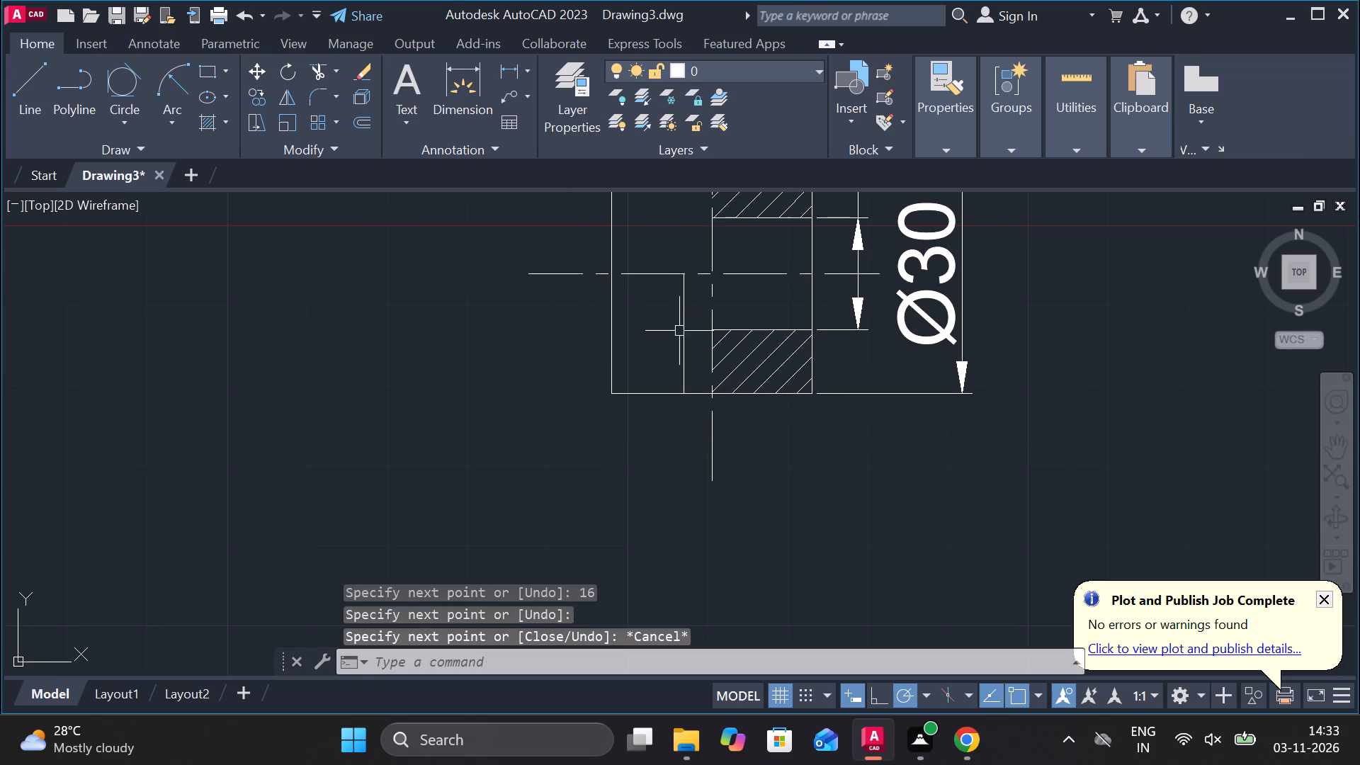
# Erase the helper line lying along the lower eye's bottom edge in the half-section side view.
pyautogui.click(758, 391)
pyautogui.write('E')
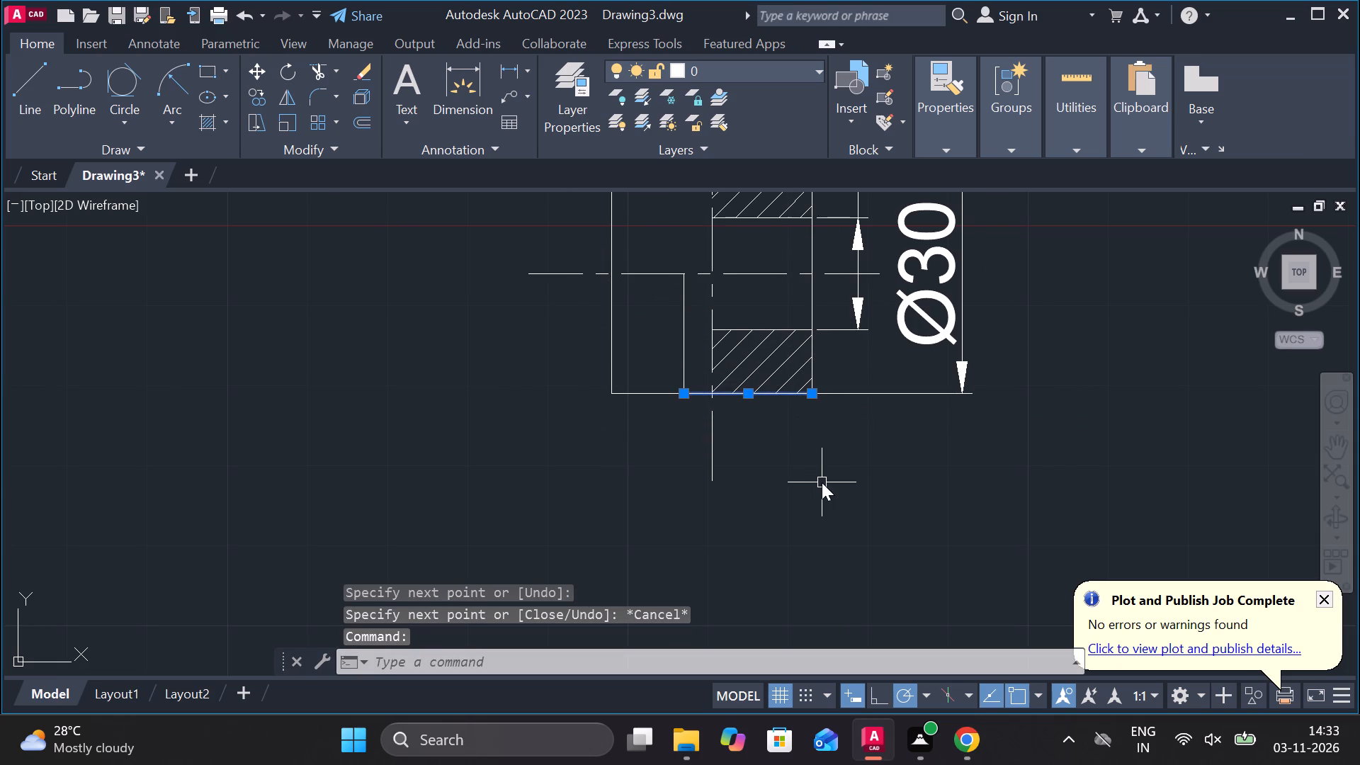
pyautogui.press('space')
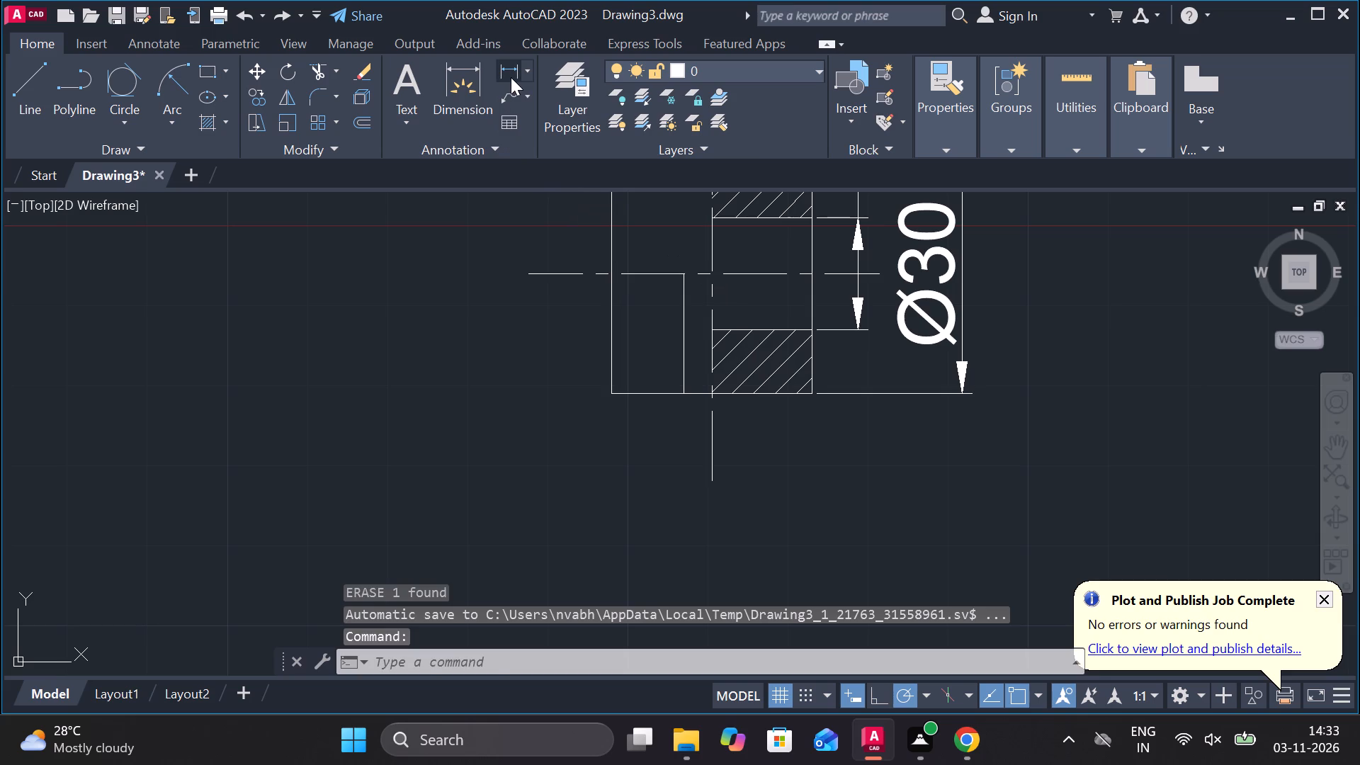
# Add a horizontal dimension below the lower eye, from the sectioned side's bottom corner to the inner vertical line.
pyautogui.click(511, 77)
pyautogui.click(805, 389)
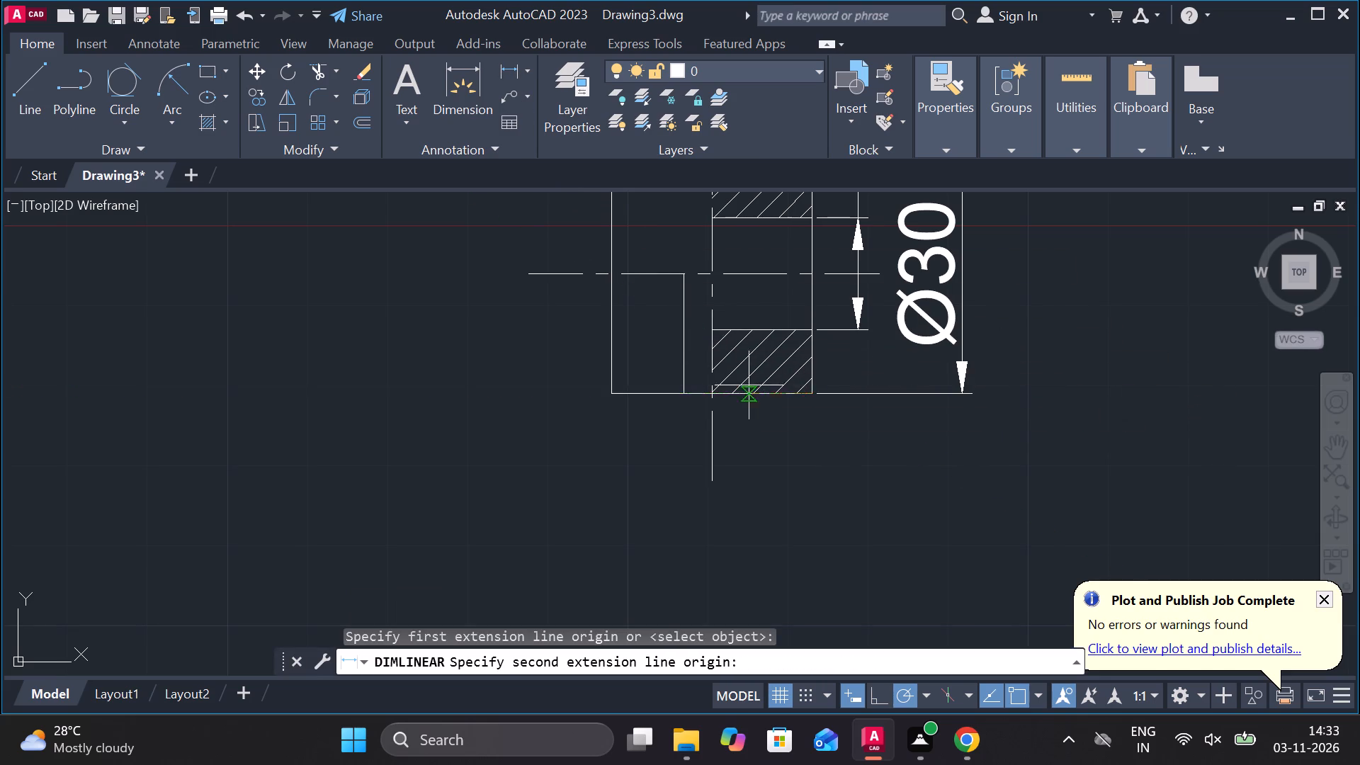
pyautogui.click(686, 386)
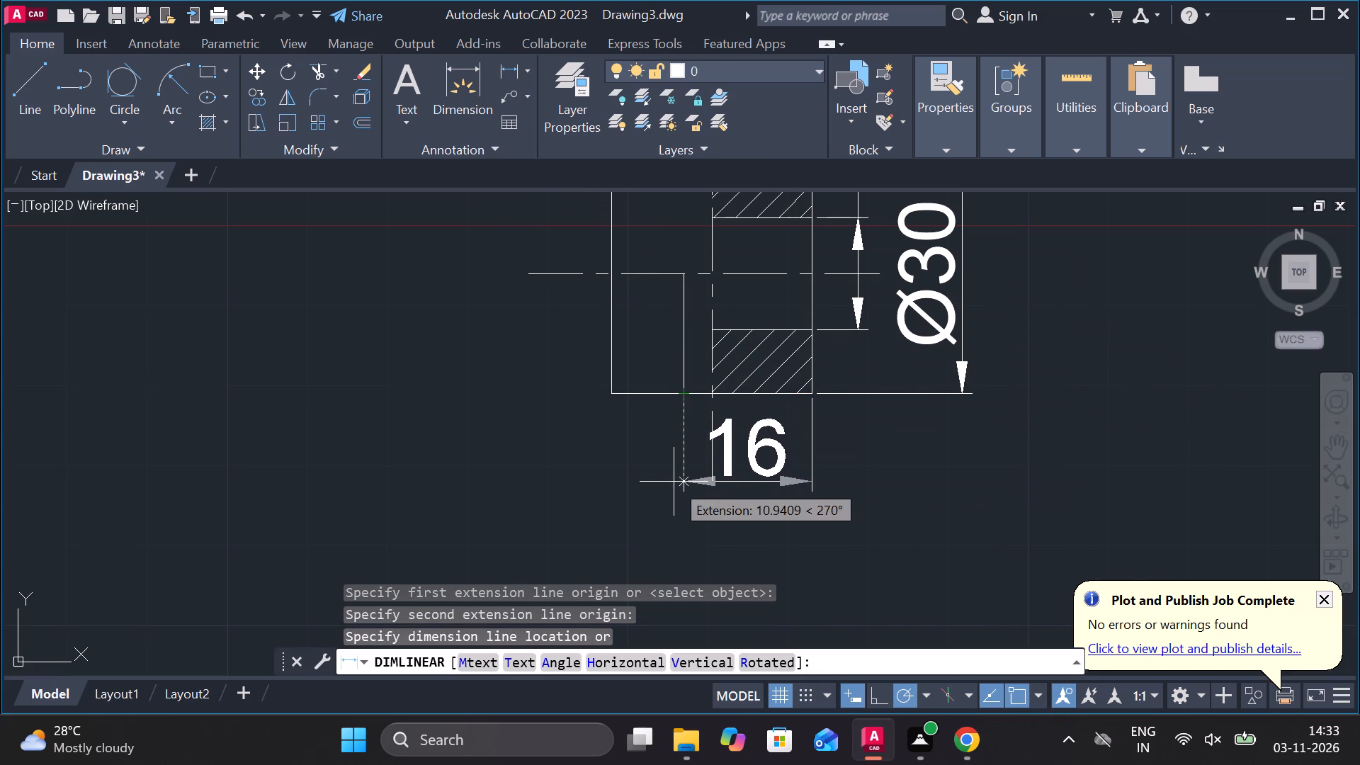
pyautogui.click(674, 482)
# Dimension the lower eye's full width, placed below the inner-line dimension.
pyautogui.press('space')
pyautogui.click(601, 392)
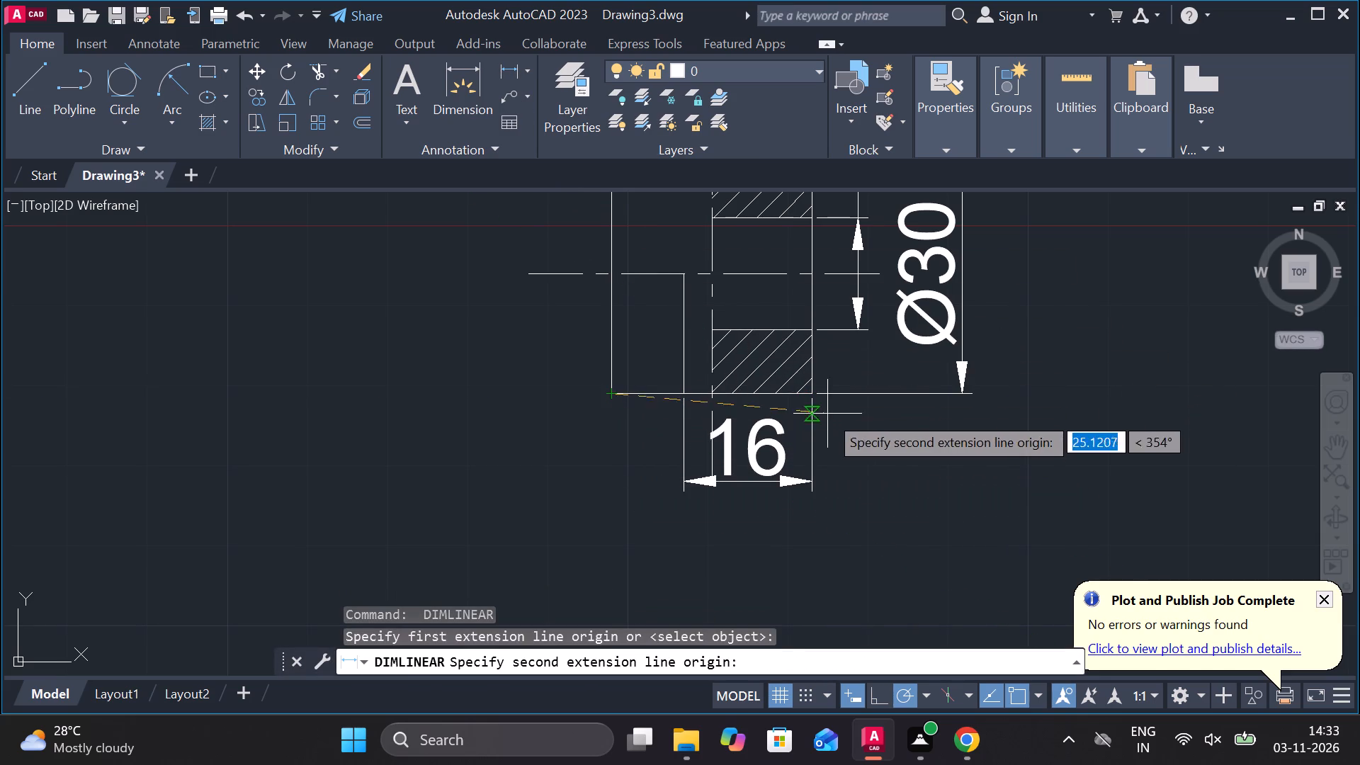
pyautogui.click(812, 392)
pyautogui.moveTo(817, 533); pyautogui.dragTo(808, 441, button='middle')
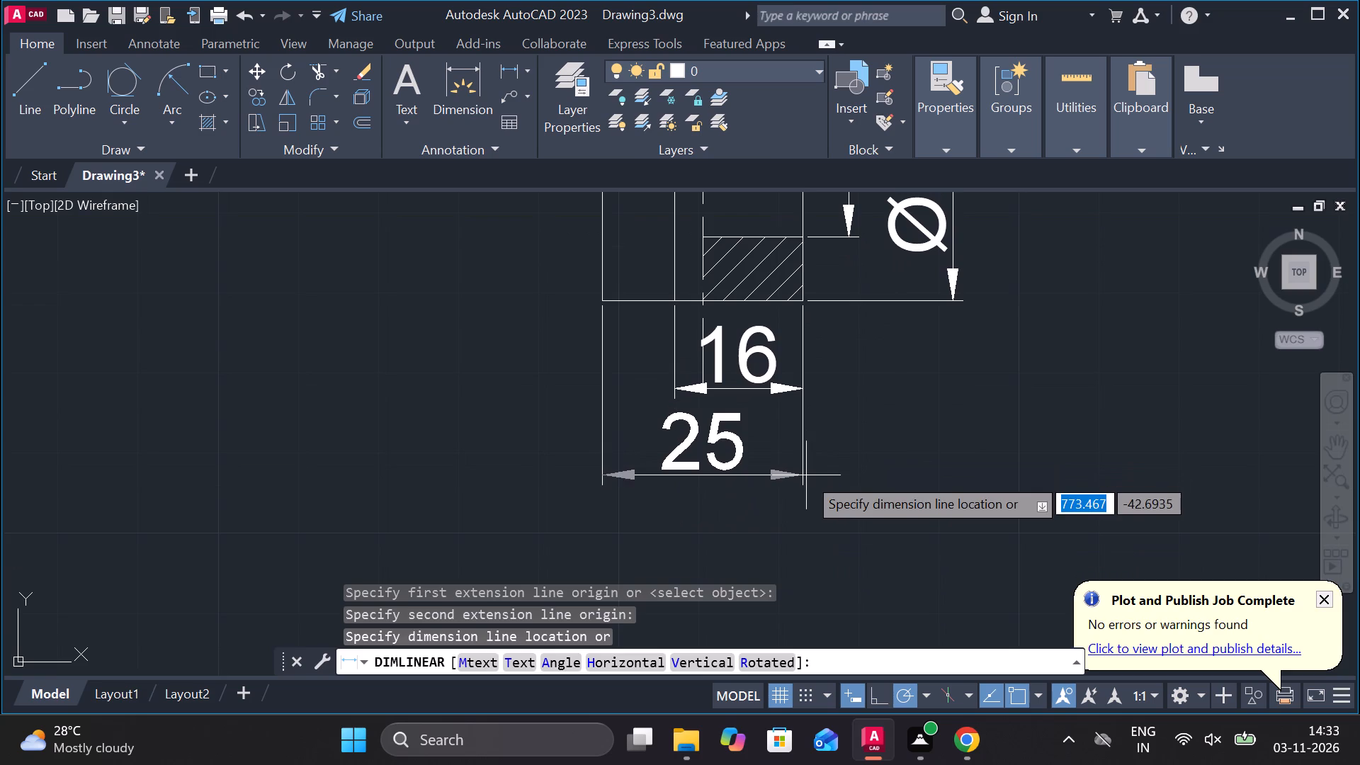
pyautogui.click(806, 475)
# Dimension the full base width of part 2's side view, placed just below its bottom edge.
pyautogui.moveTo(1015, 464); pyautogui.dragTo(1014, 472, button='middle')
pyautogui.scroll(-1, 1015, 467)
pyautogui.moveTo(1023, 419); pyautogui.dragTo(975, 502, button='middle')
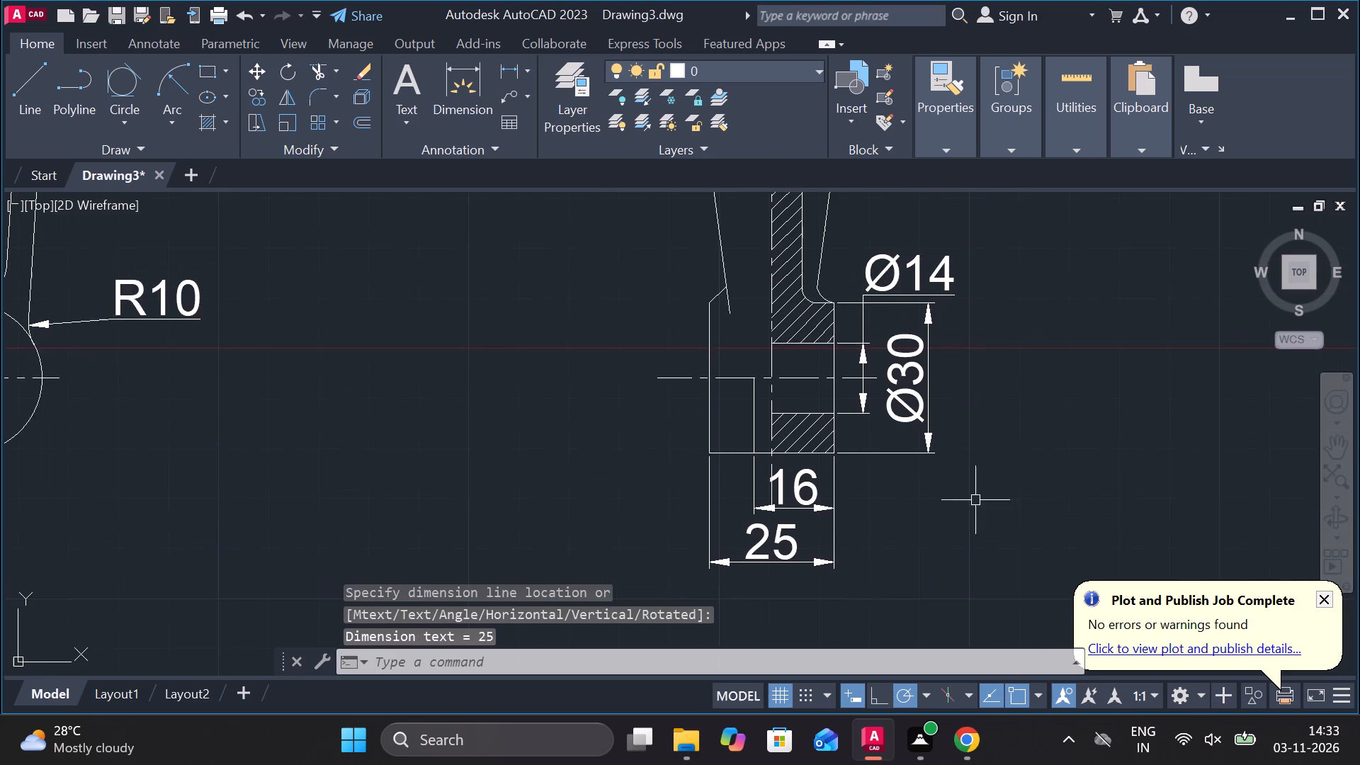
pyautogui.scroll(-1, 1006, 448)
pyautogui.moveTo(1012, 472); pyautogui.dragTo(1004, 499, button='middle')
pyautogui.scroll(-1, 1004, 499)
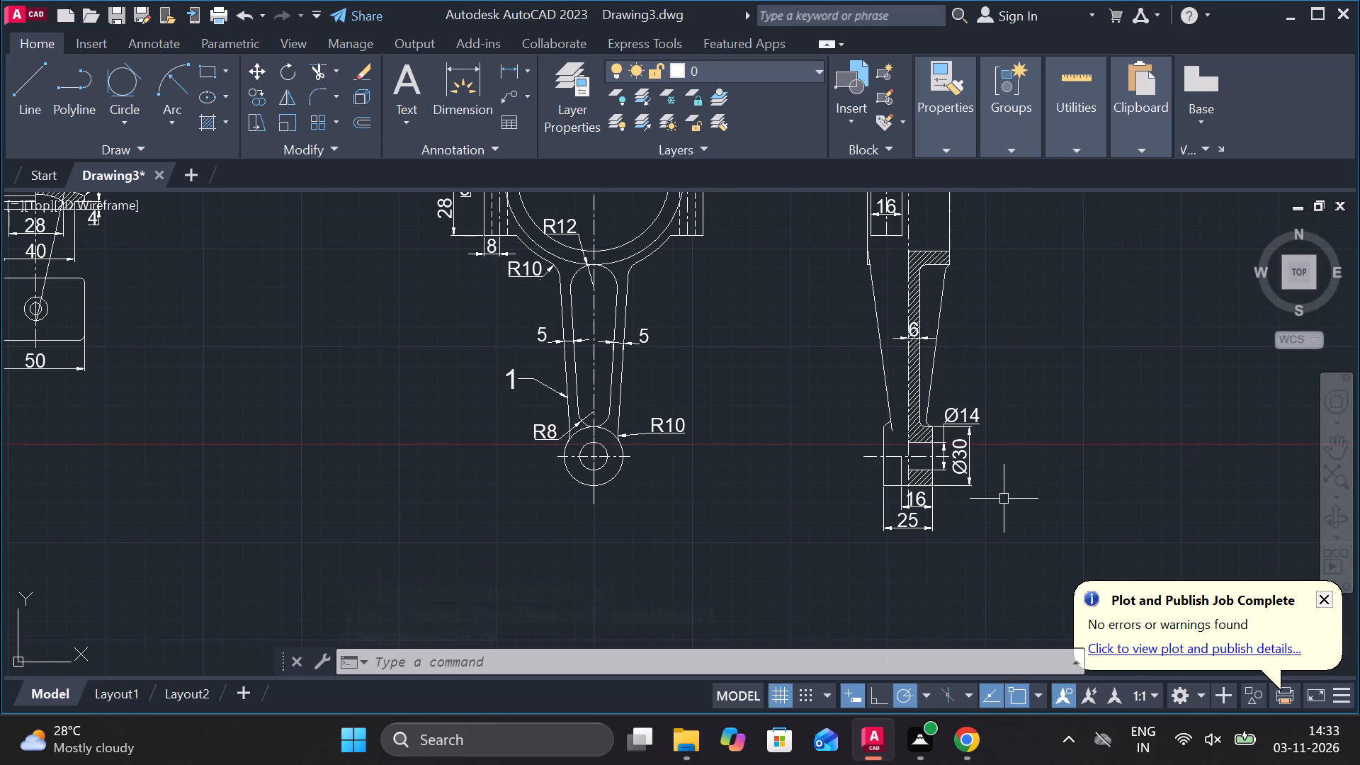
pyautogui.moveTo(934, 452); pyautogui.dragTo(904, 635, button='middle')
pyautogui.moveTo(924, 489); pyautogui.dragTo(895, 635, button='middle')
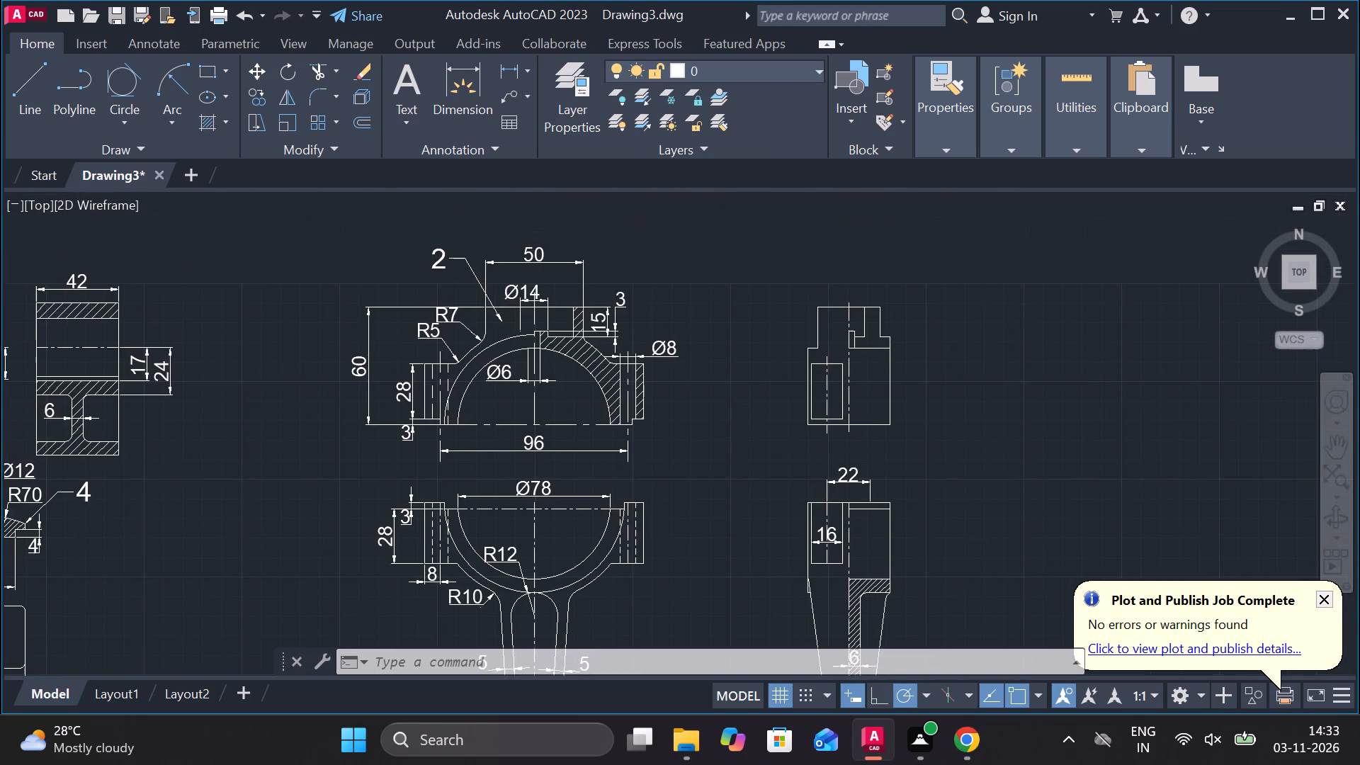
pyautogui.scroll(2, 844, 462)
pyautogui.moveTo(846, 463); pyautogui.dragTo(852, 580, button='middle')
pyautogui.press('space')
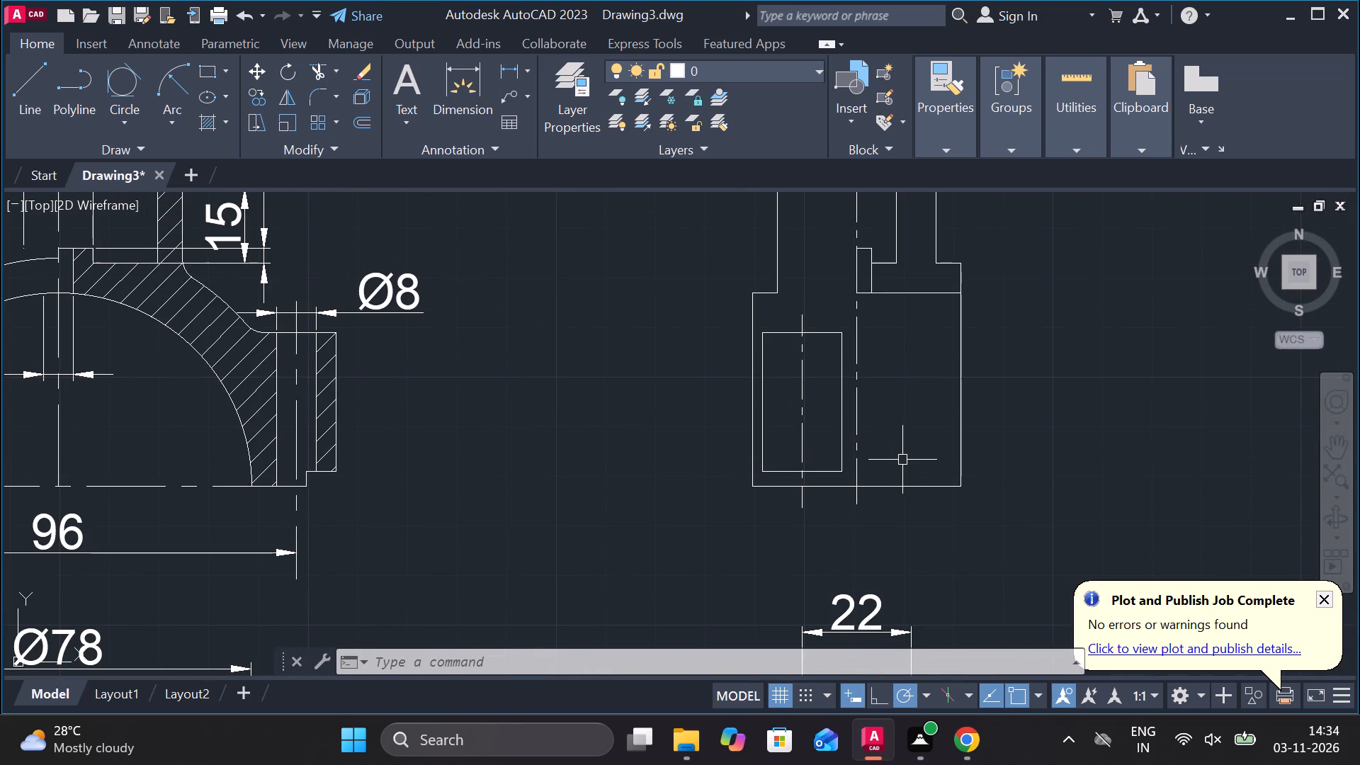
pyautogui.click(756, 485)
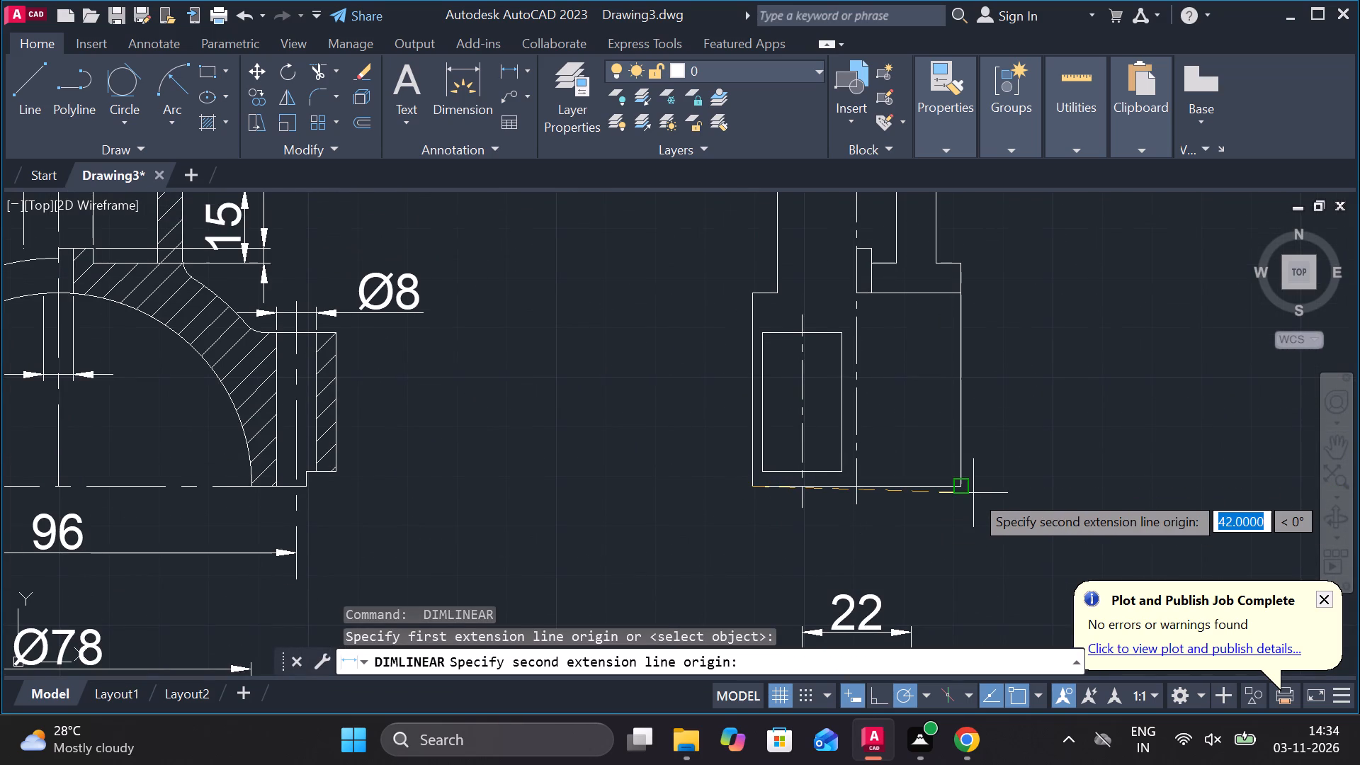
pyautogui.click(968, 489)
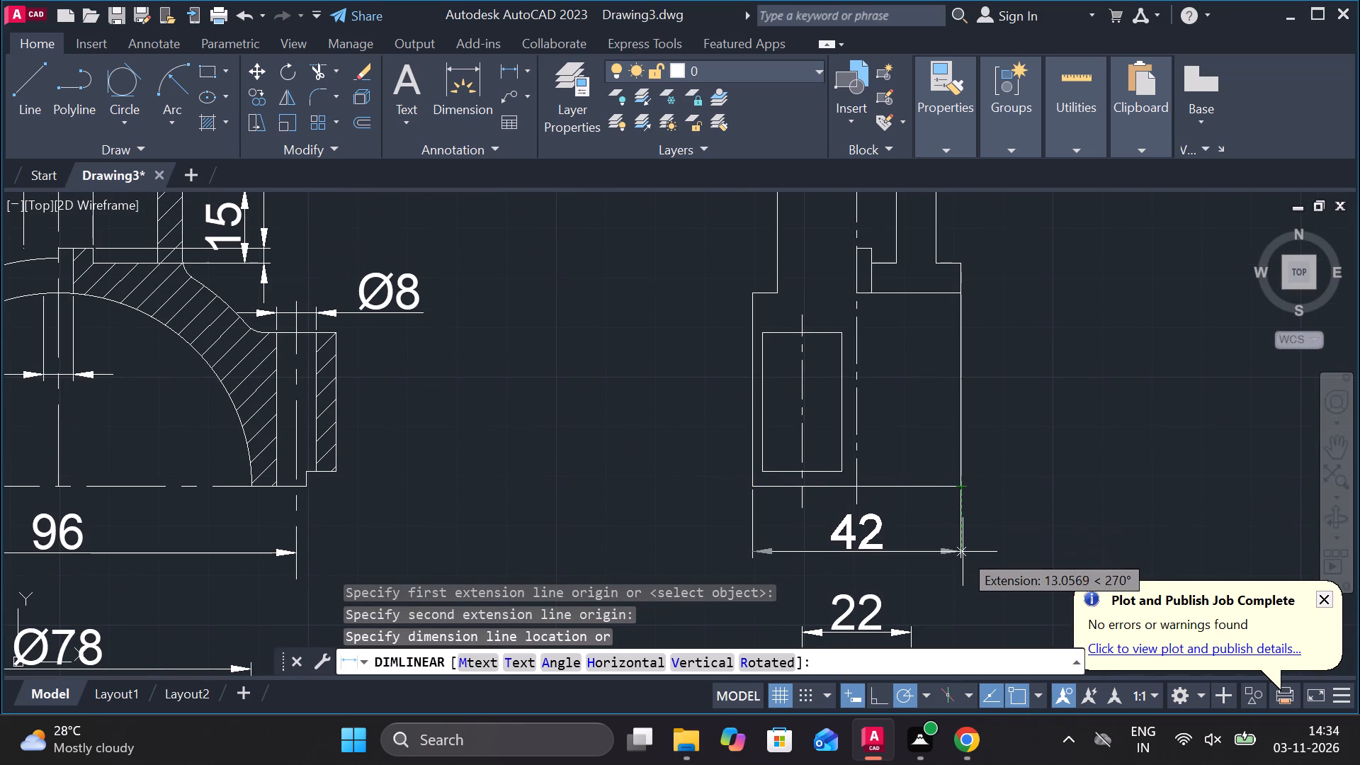
pyautogui.click(968, 554)
# Dimension the full width of the upper boss above the top edge of part 2's side view.
pyautogui.moveTo(999, 506); pyautogui.dragTo(975, 569, button='middle')
pyautogui.moveTo(965, 521); pyautogui.dragTo(951, 587, button='middle')
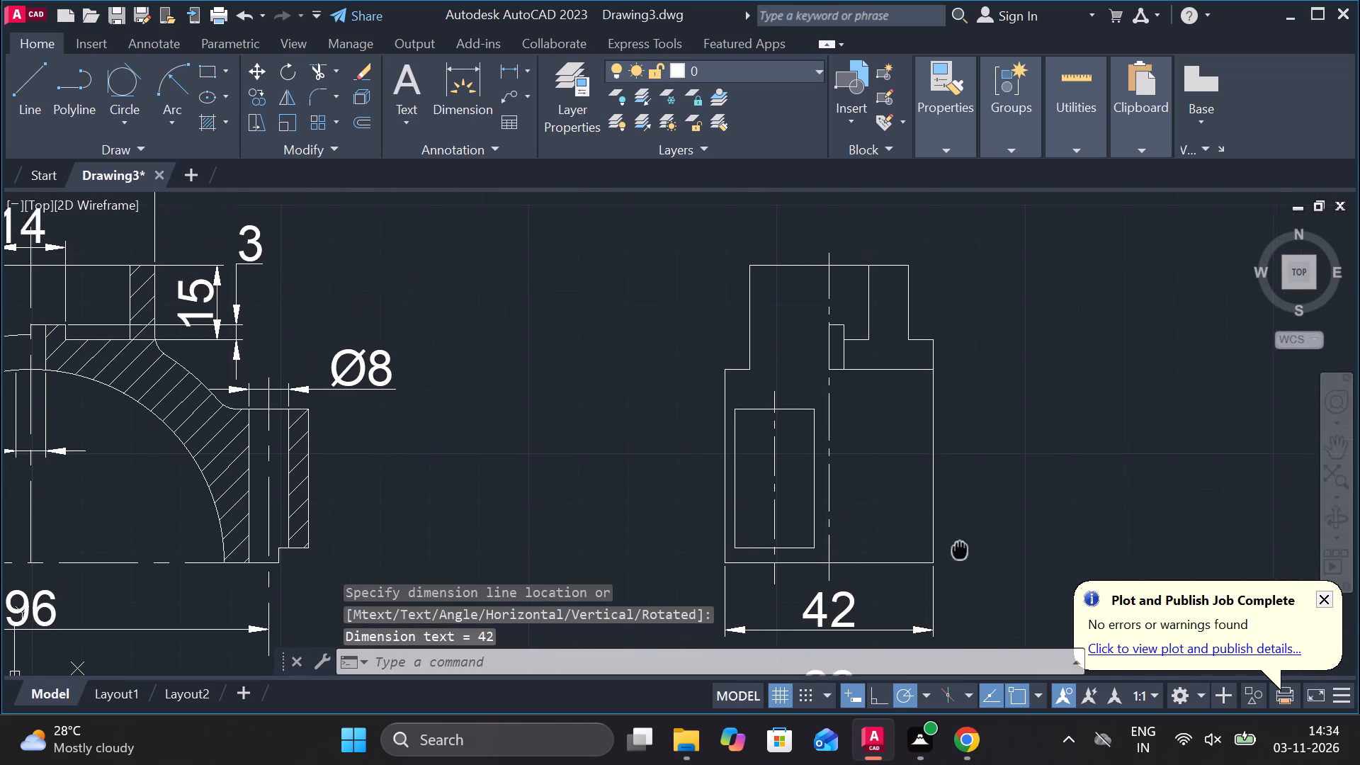
pyautogui.moveTo(951, 587); pyautogui.dragTo(941, 613, button='middle')
pyautogui.scroll(2, 816, 395)
pyautogui.moveTo(807, 392); pyautogui.dragTo(806, 518, button='middle')
pyautogui.press('space')
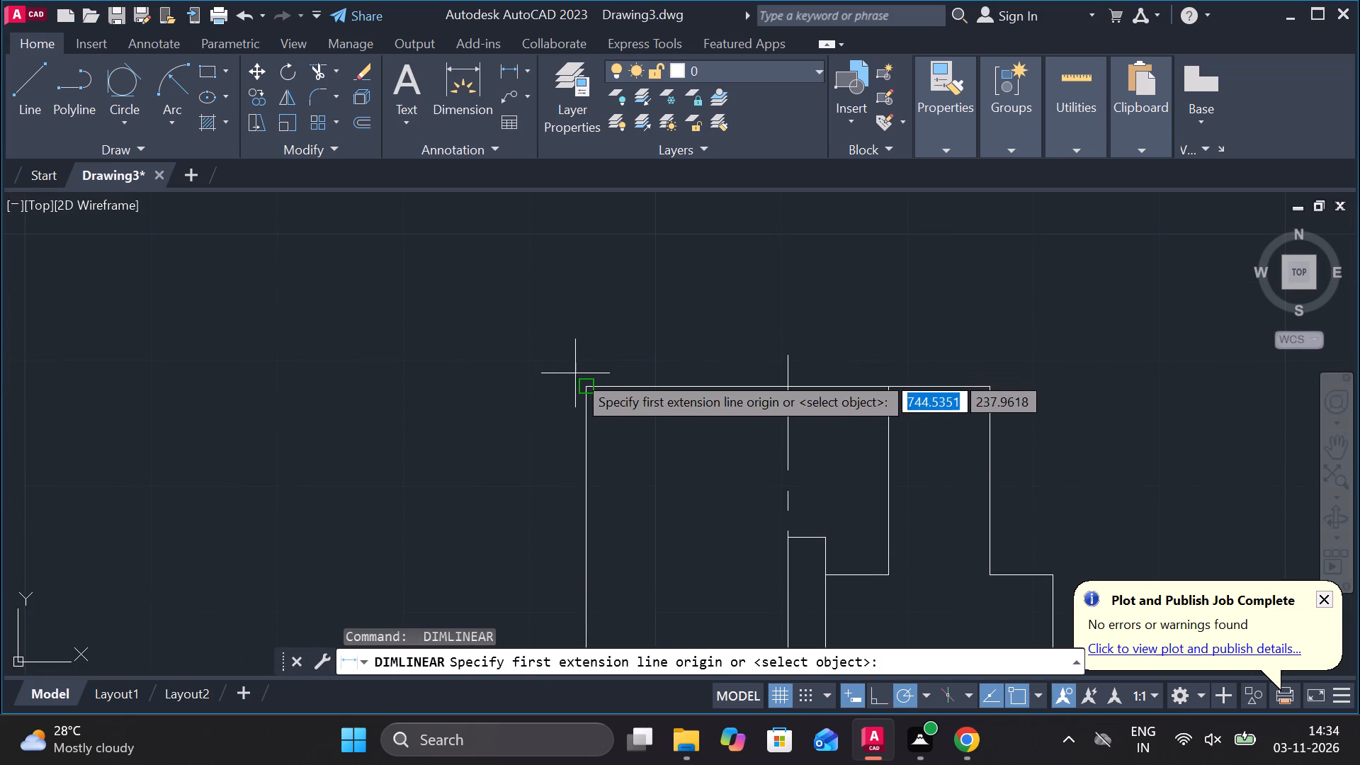
pyautogui.click(584, 387)
pyautogui.click(1000, 382)
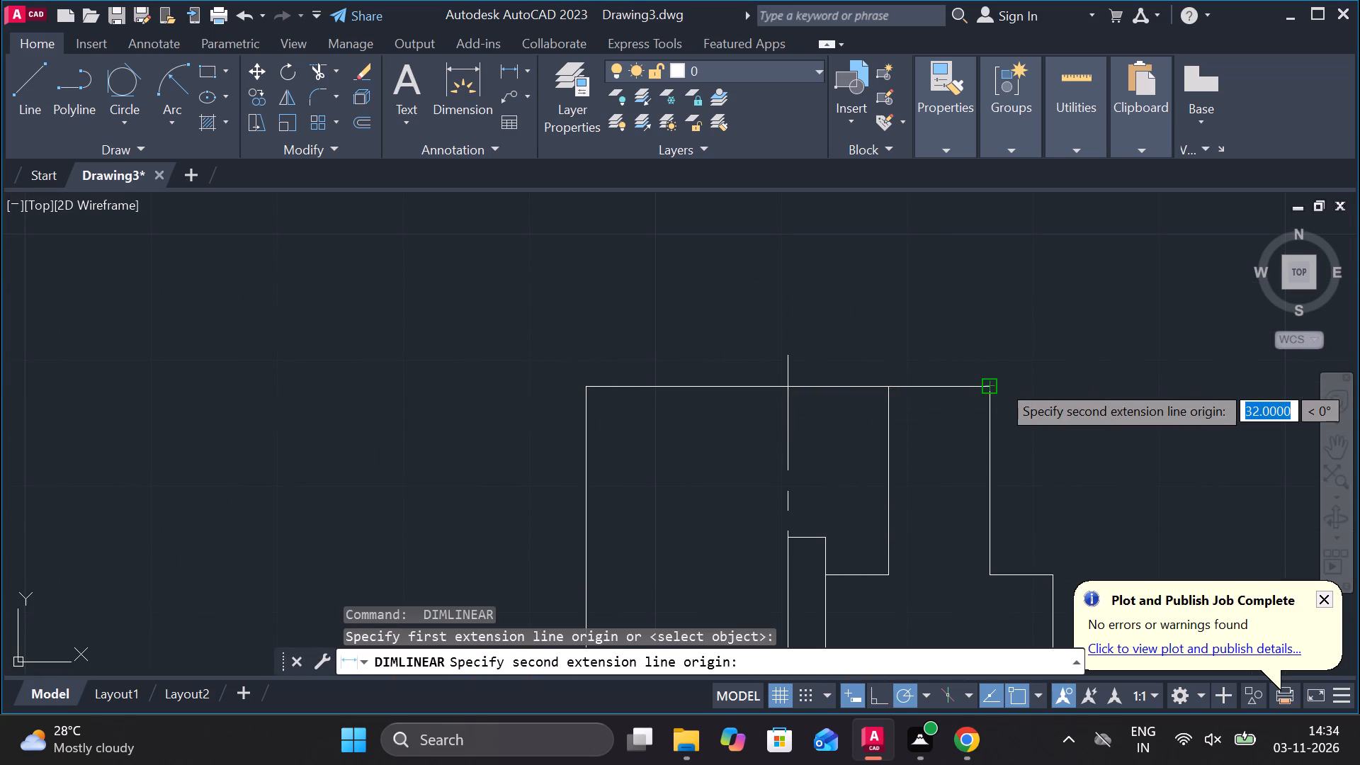
pyautogui.click(890, 236)
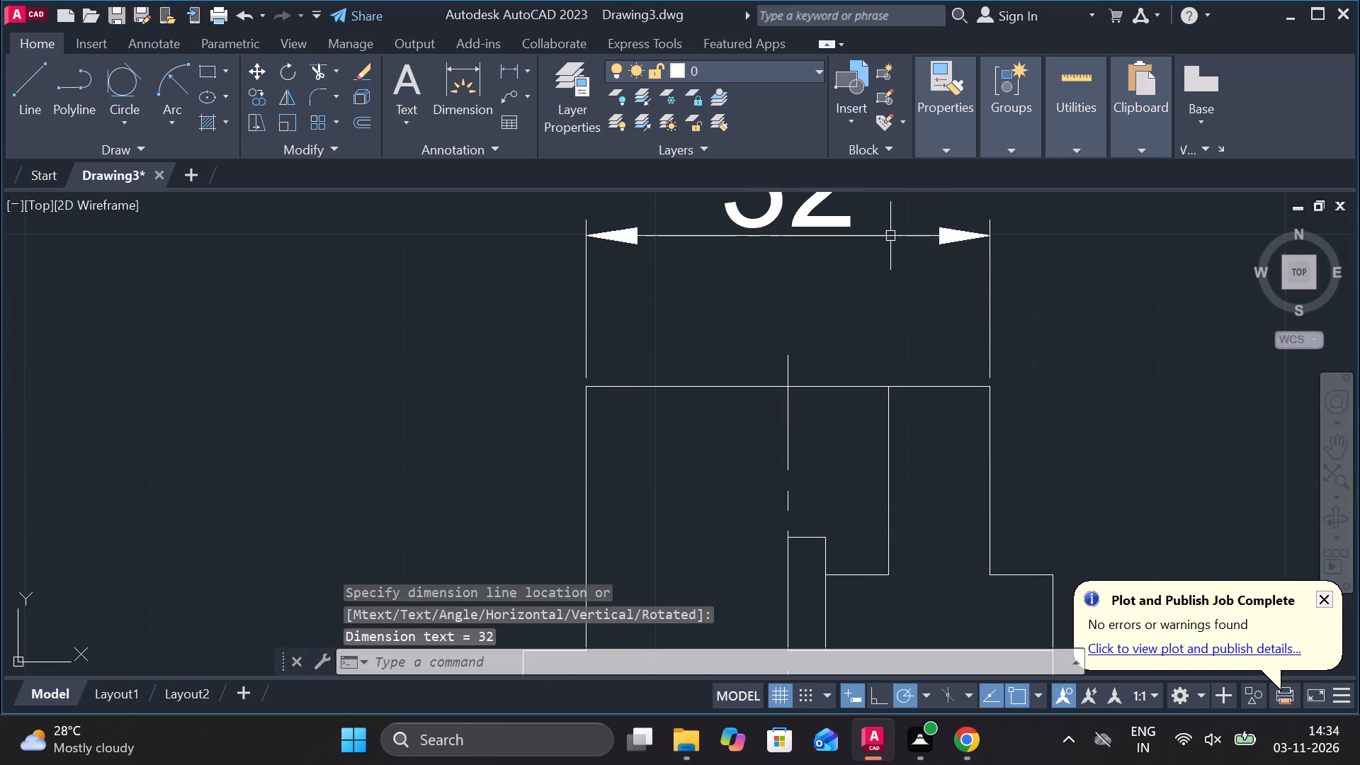
# Dimension from the boss's inner vertical line to its far unsectioned edge, between the top edge and the full-width dimension.
pyautogui.press('space')
pyautogui.click(889, 383)
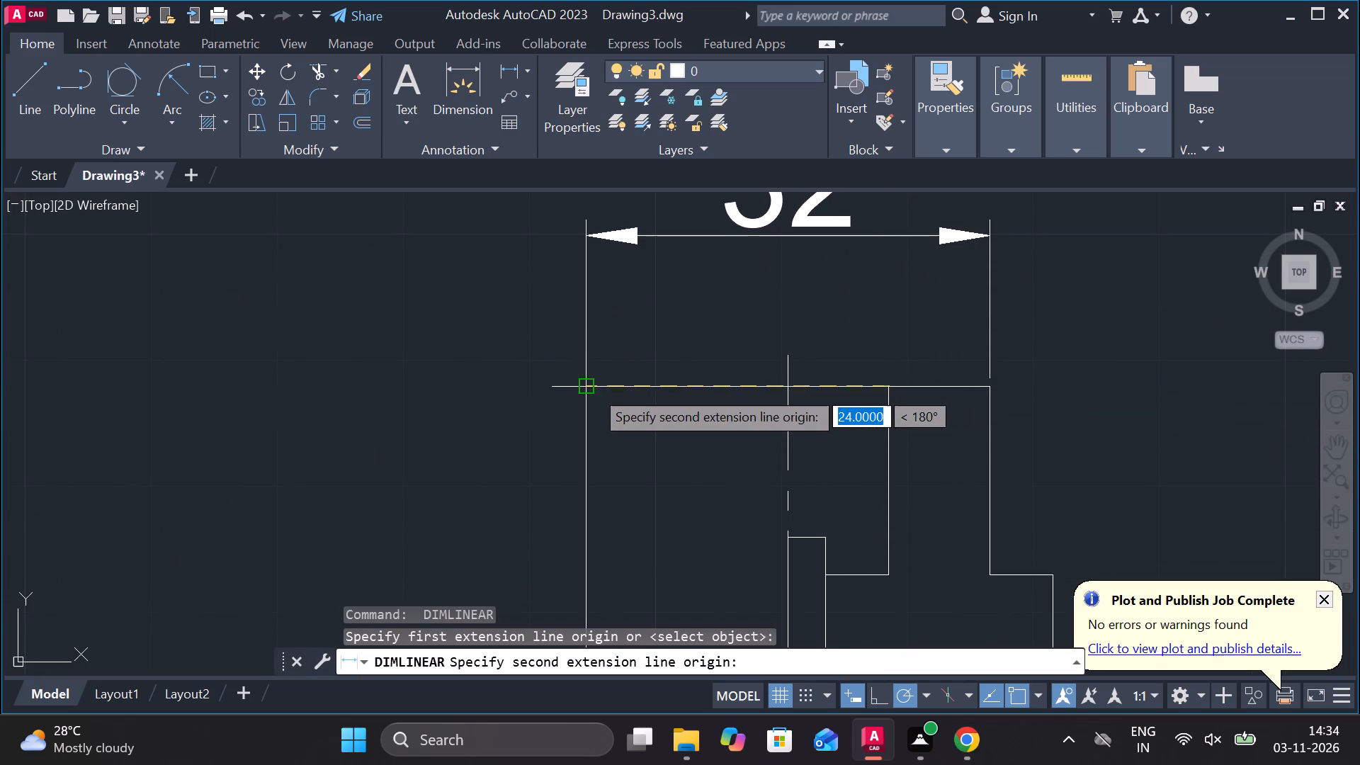
pyautogui.click(593, 388)
pyautogui.click(654, 351)
pyautogui.scroll(-1, 823, 372)
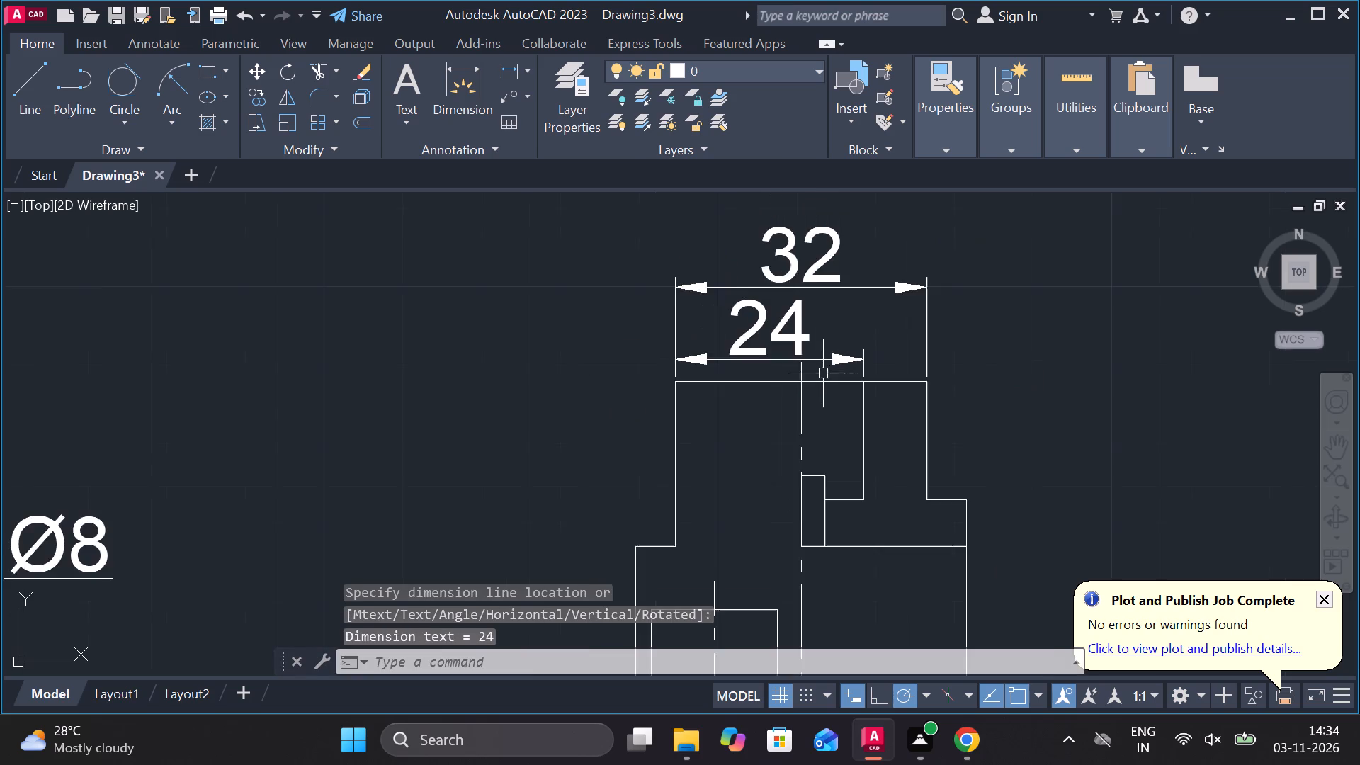
# Shift the two stacked width dimensions above part 2's boss upward, leaving more room above the top edge.
pyautogui.moveTo(823, 393); pyautogui.dragTo(815, 472, button='middle')
pyautogui.press('Escape')
pyautogui.click(817, 346)
pyautogui.click(790, 334)
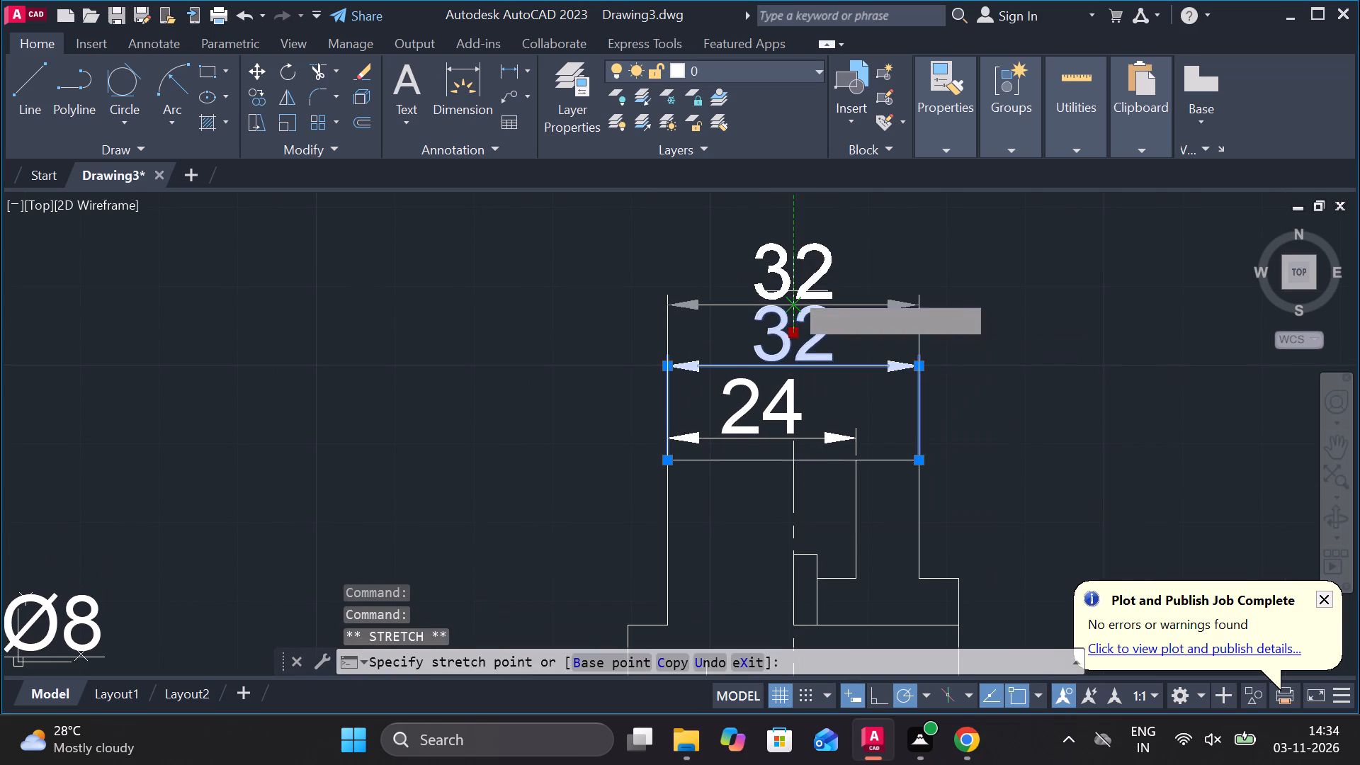
pyautogui.click(793, 285)
pyautogui.click(802, 423)
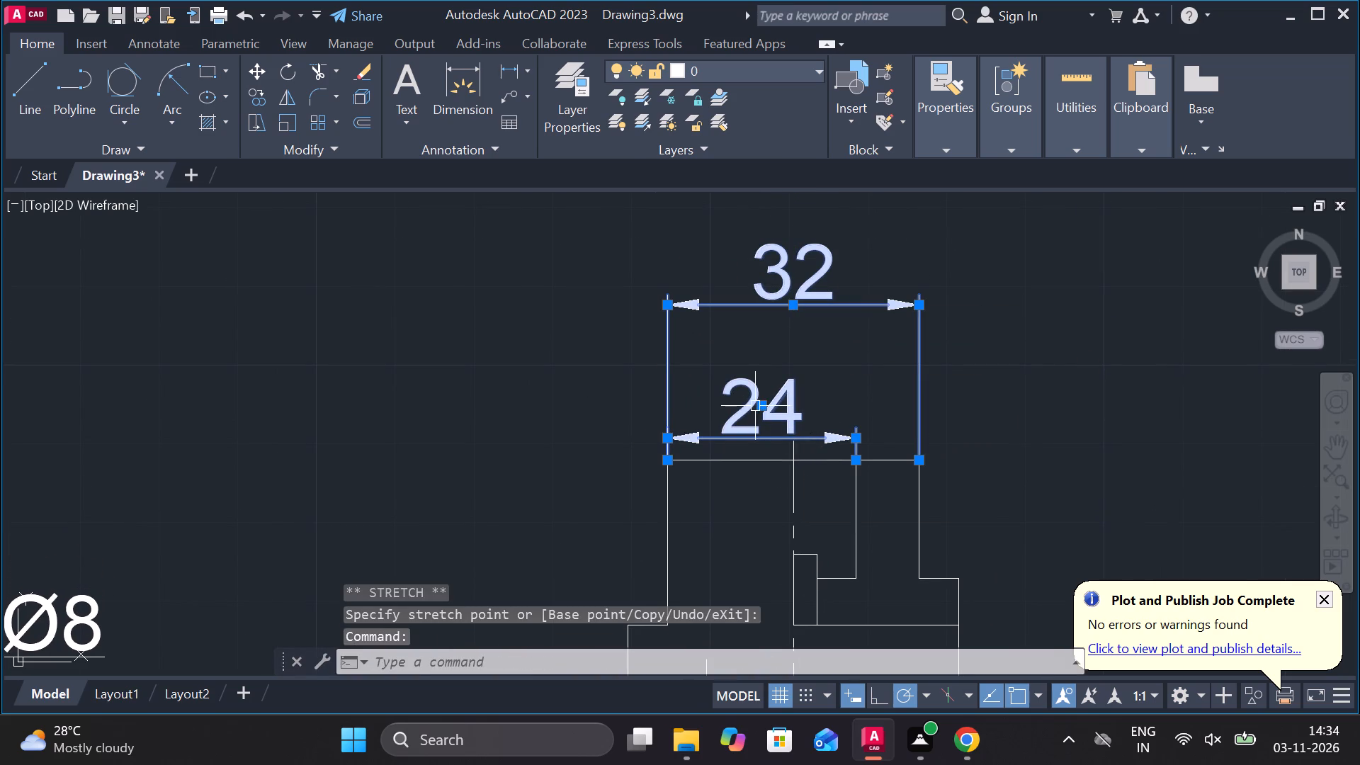
pyautogui.click(760, 405)
pyautogui.click(760, 387)
pyautogui.press('Escape')
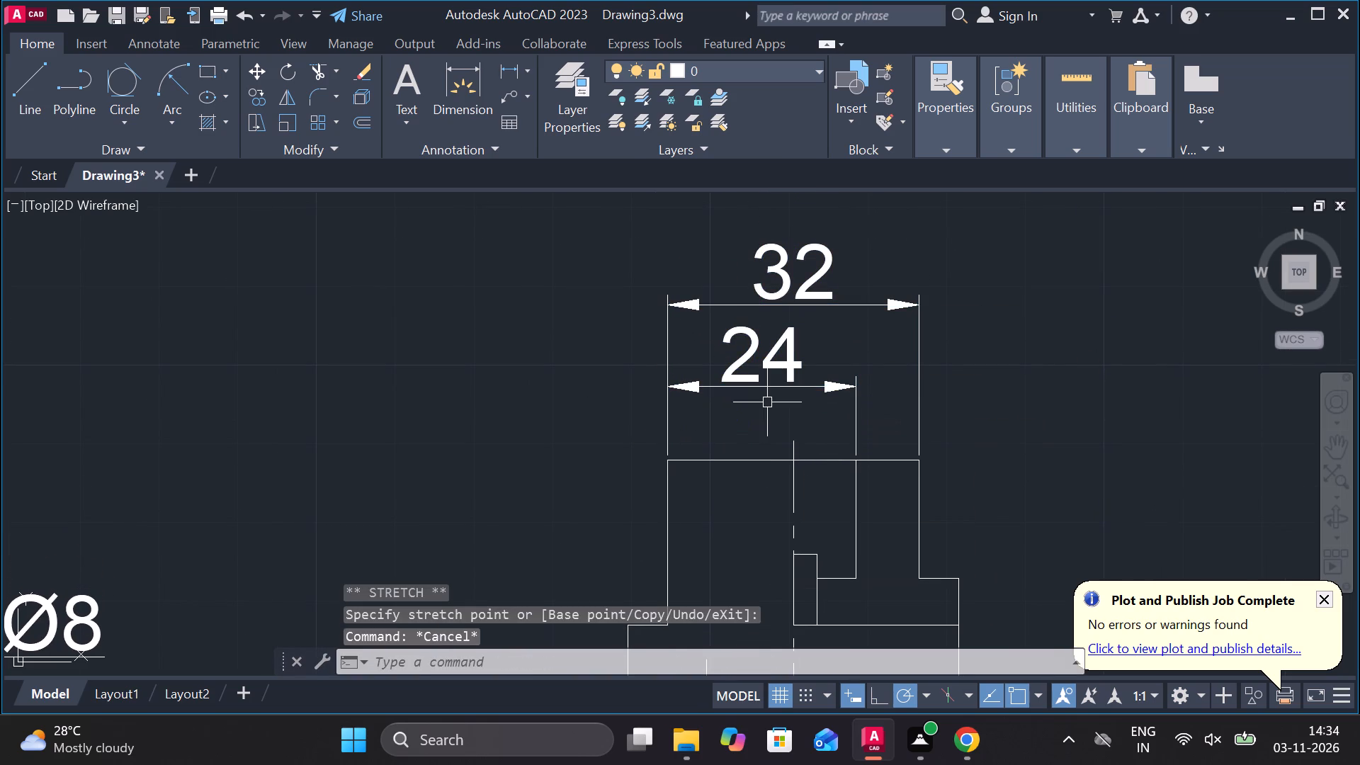
# Add the multiline text A with a height of 5 in the empty space beside part 2's side view.
pyautogui.moveTo(786, 460); pyautogui.dragTo(771, 412, button='middle')
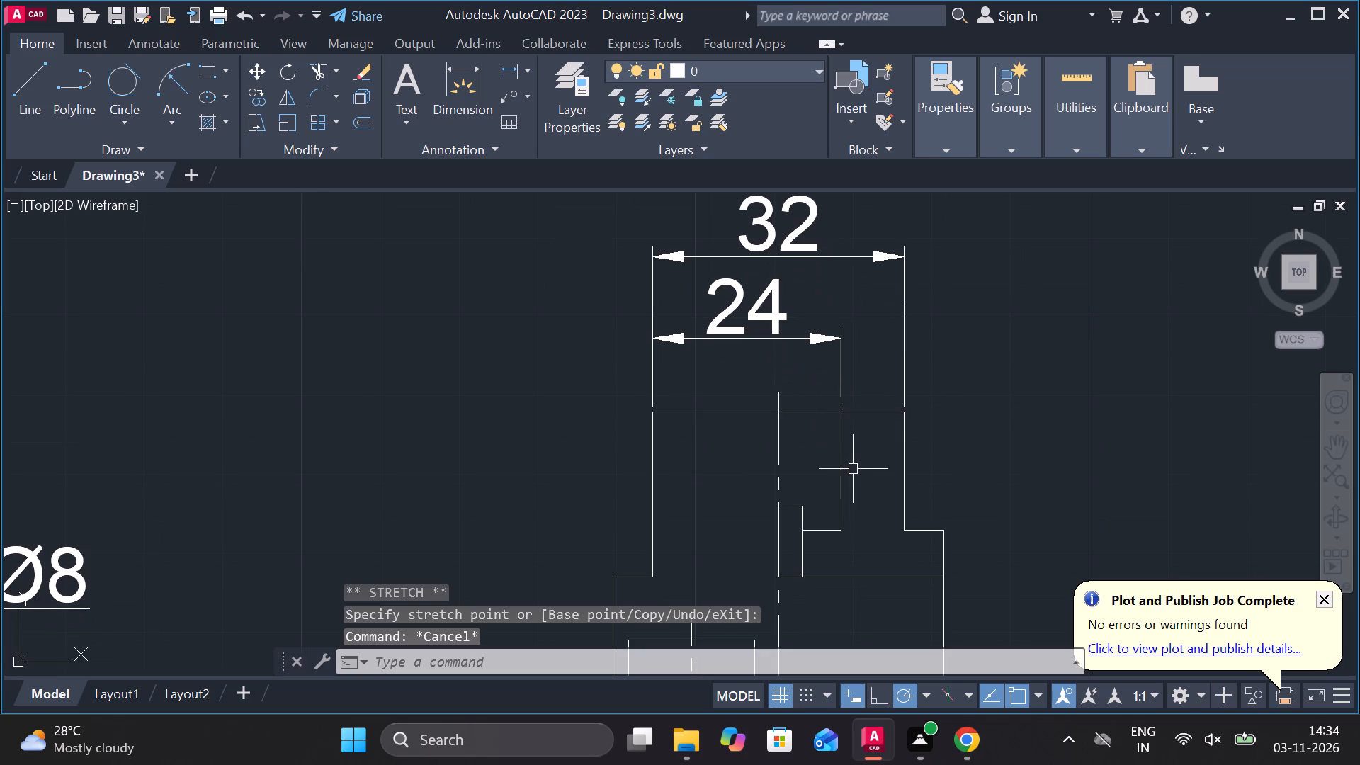
pyautogui.moveTo(865, 467); pyautogui.dragTo(667, 419, button='middle')
pyautogui.press('Escape')
pyautogui.moveTo(836, 375); pyautogui.dragTo(753, 389, button='middle')
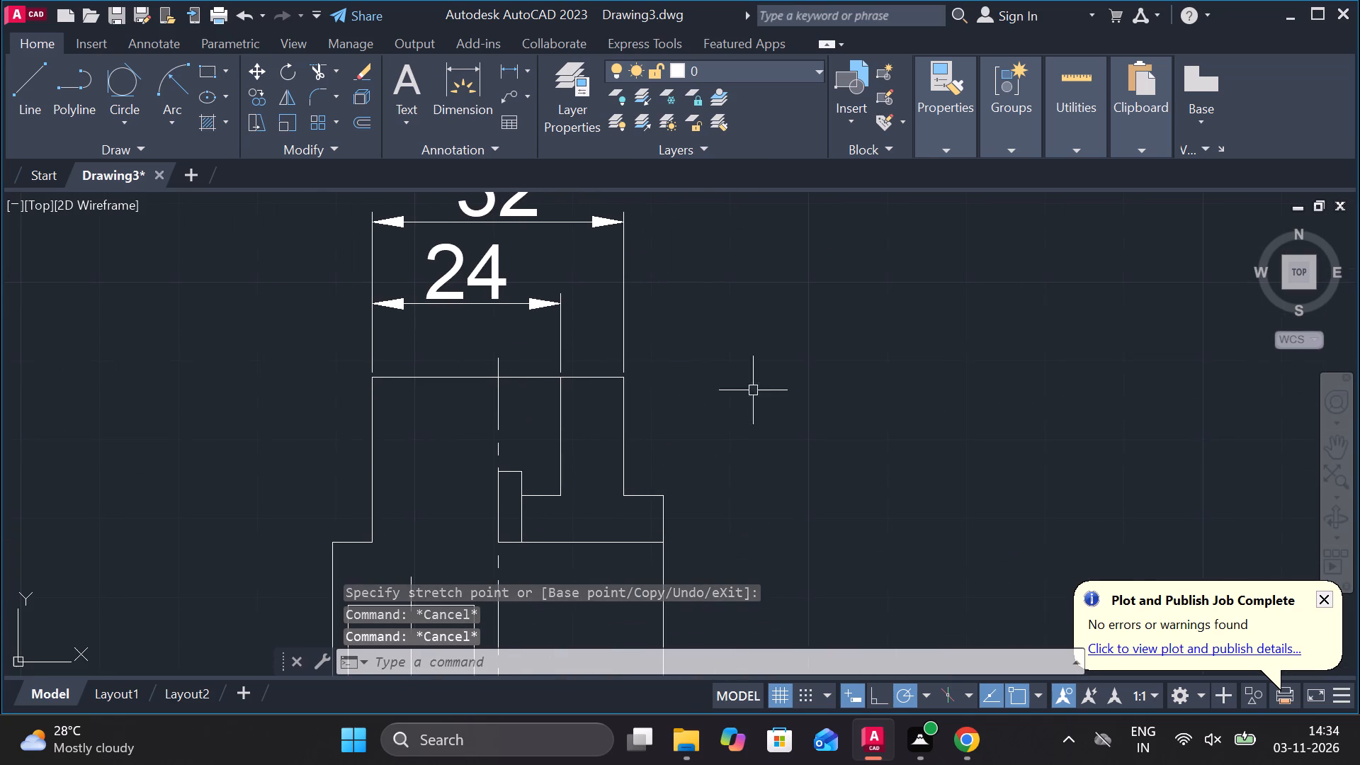
pyautogui.write('T')
pyautogui.press('space')
pyautogui.click(866, 364)
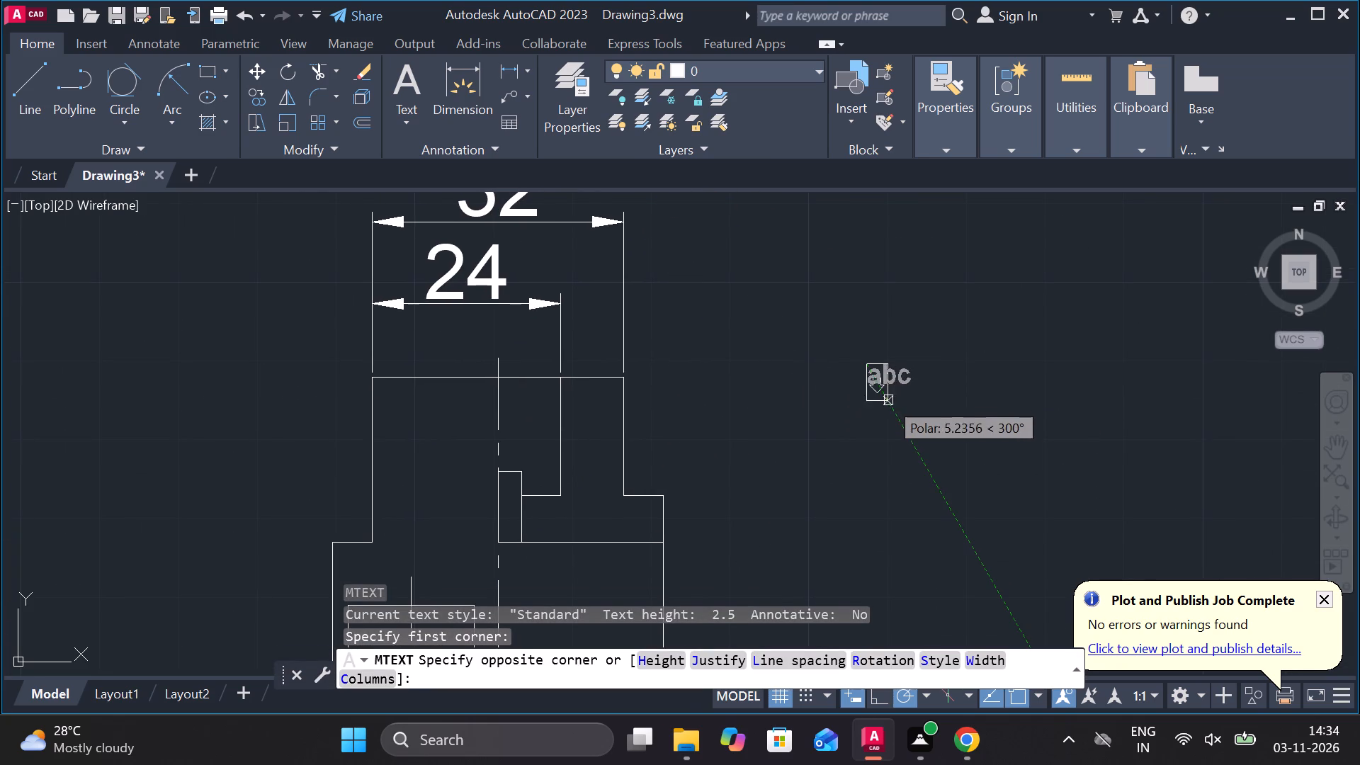
pyautogui.click(926, 423)
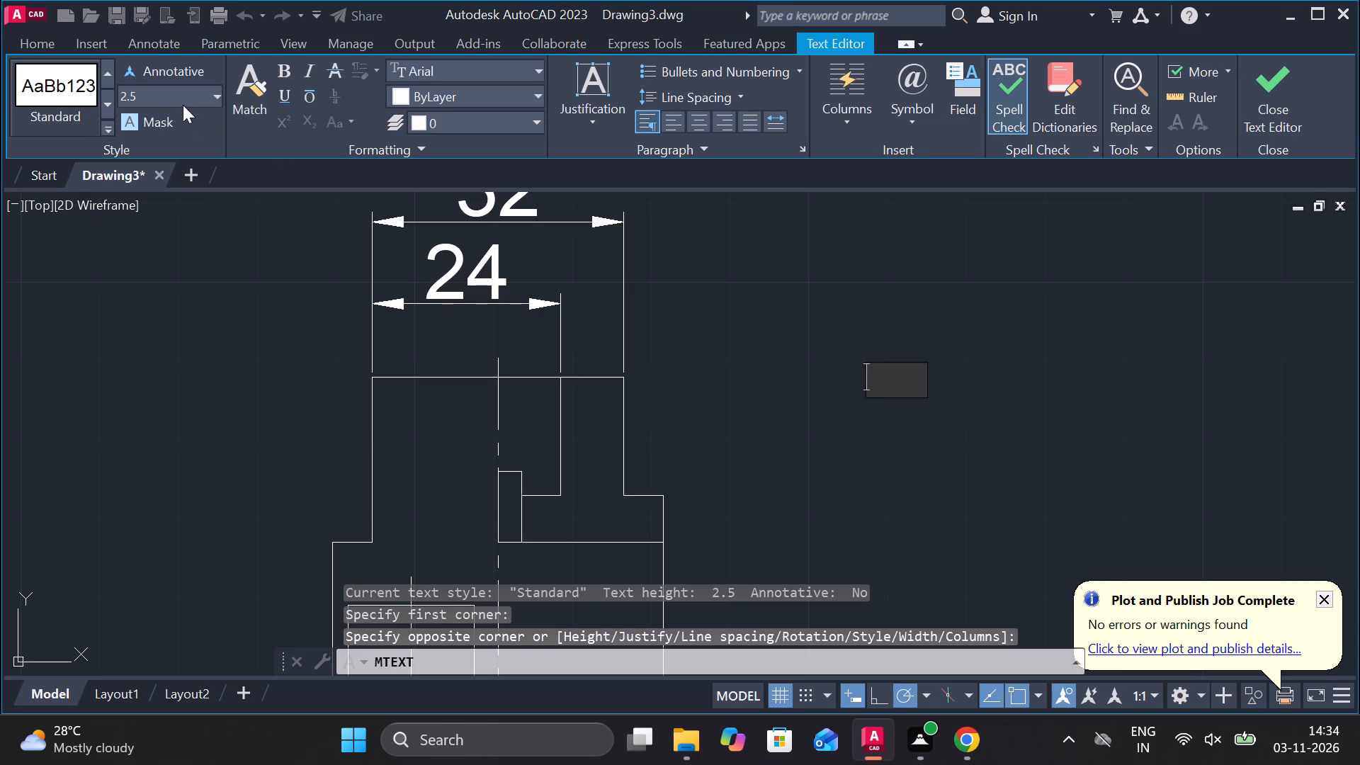
pyautogui.click(166, 96)
pyautogui.write('5')
pyautogui.press('space')
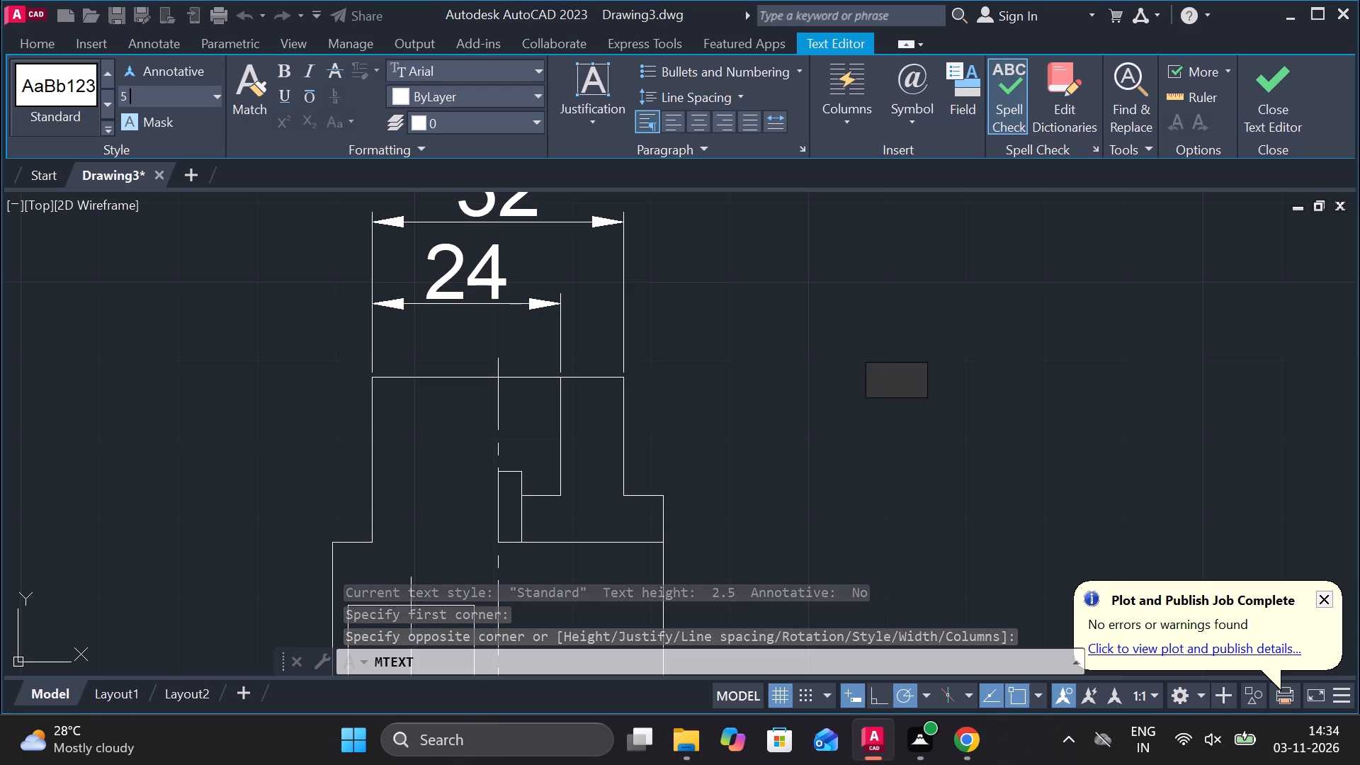
pyautogui.press('space')
pyautogui.press('Return')
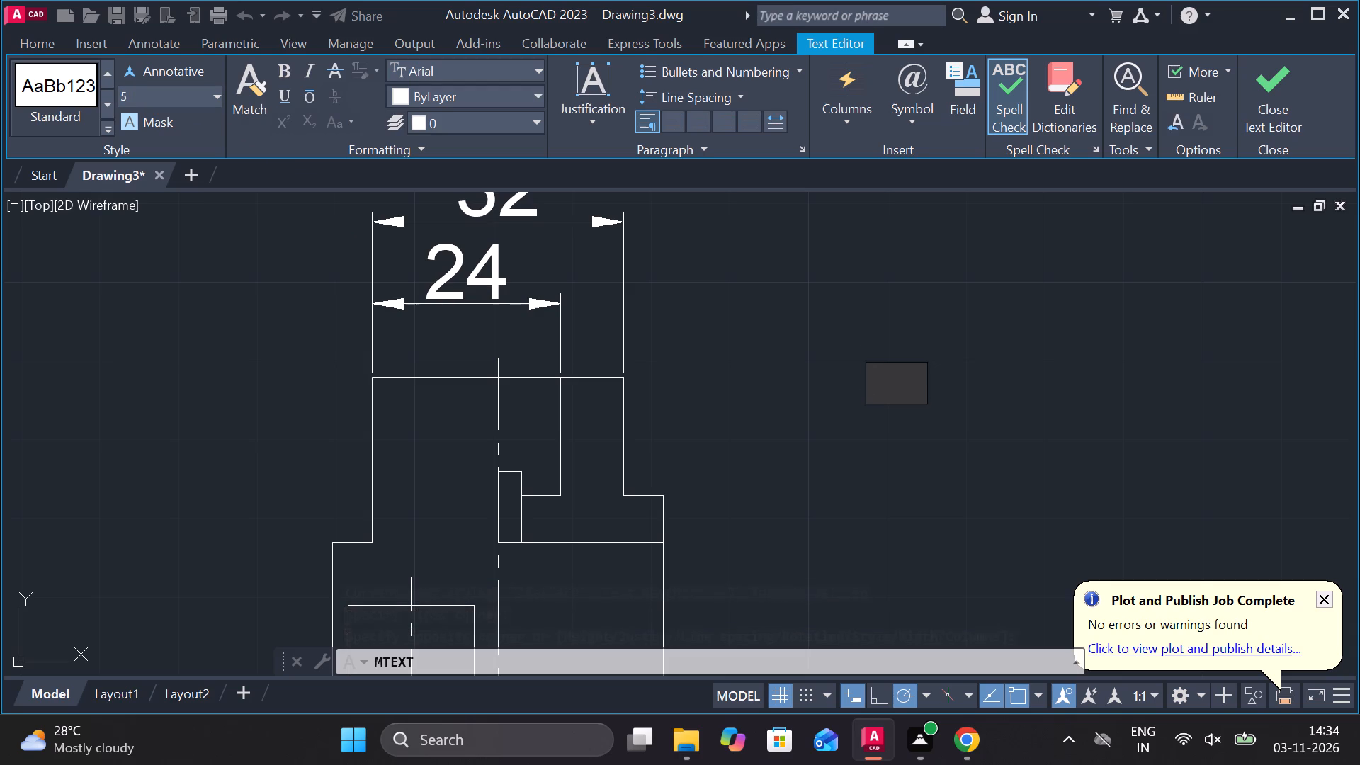
pyautogui.press('a')
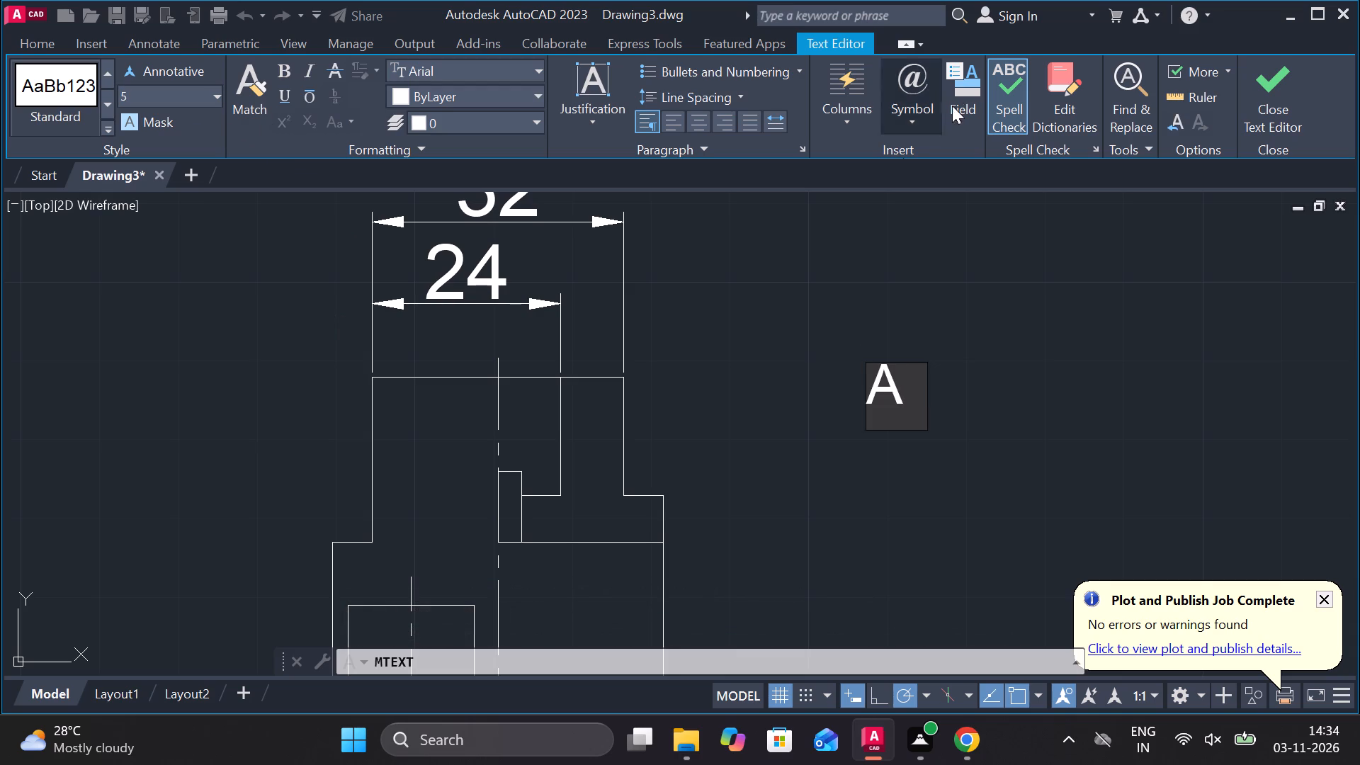
pyautogui.click(1244, 92)
pyautogui.press('Escape')
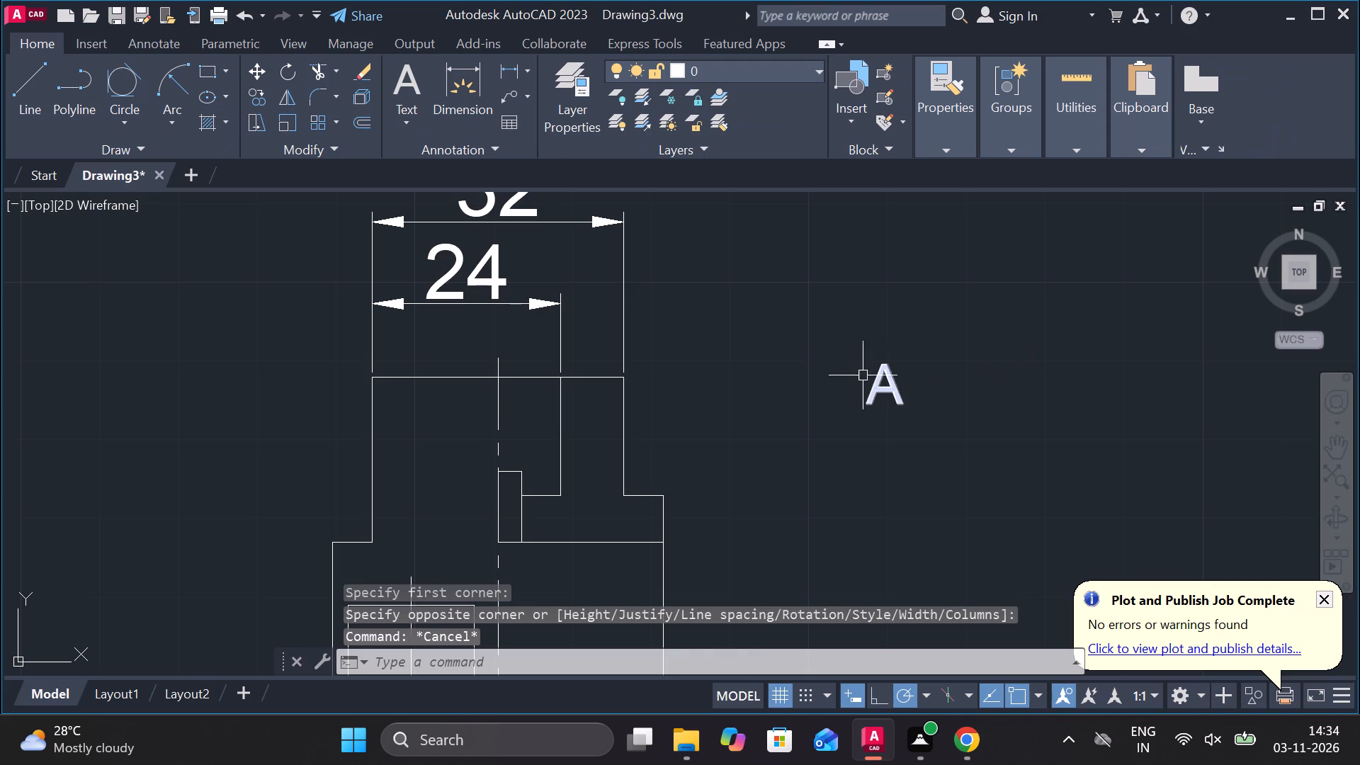
# Move the letter A to beside the vertical centerline's top end, between the boss's top edge and the inner width dimension.
pyautogui.click(822, 350)
pyautogui.click(927, 416)
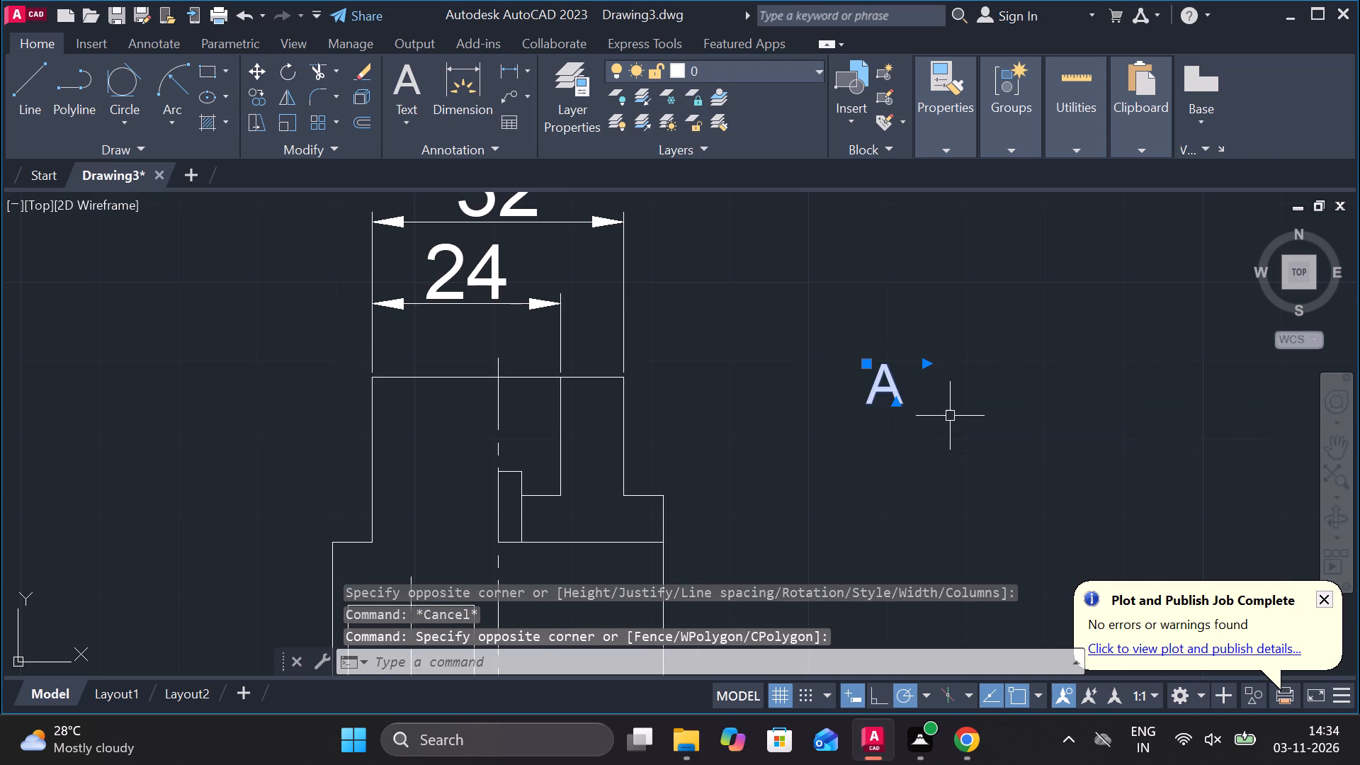
pyautogui.press('m')
pyautogui.press('Return')
pyautogui.click(950, 416)
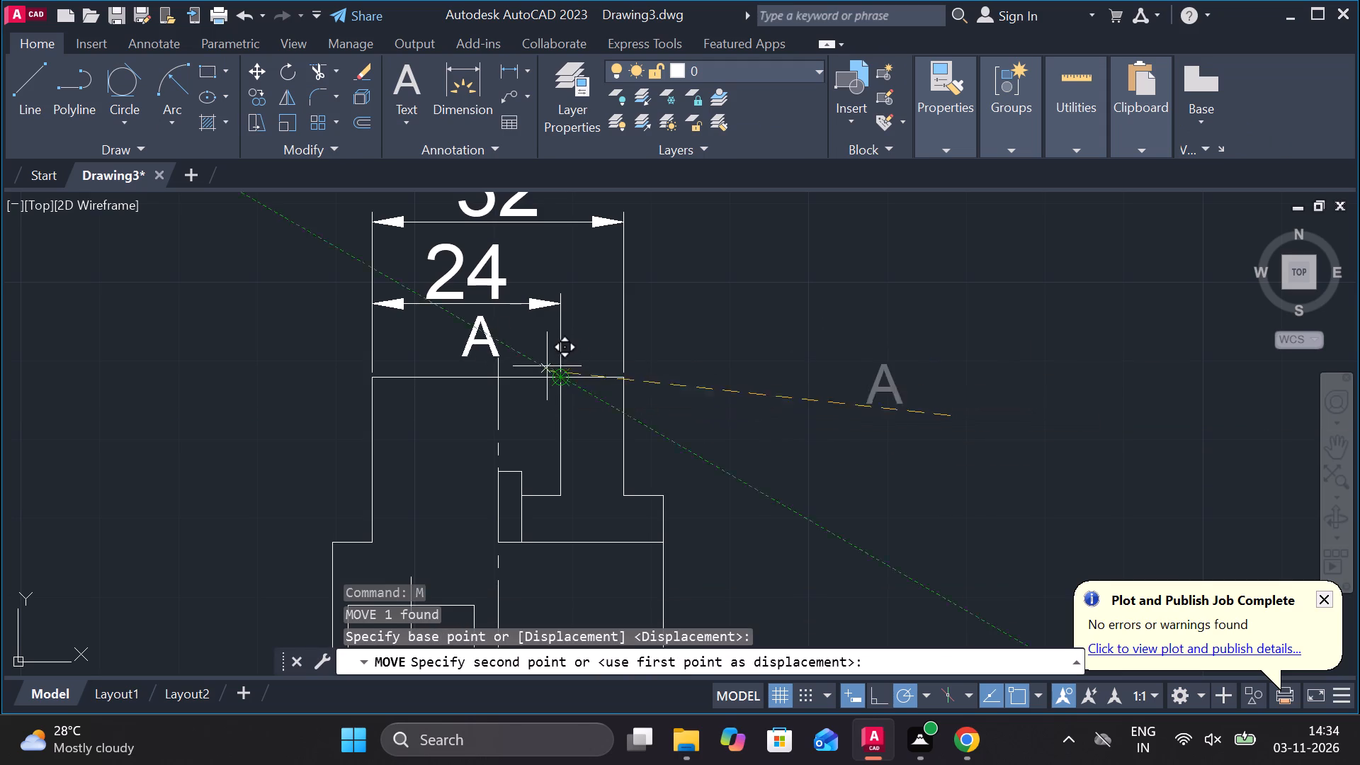
pyautogui.moveTo(537, 363); pyautogui.dragTo(652, 399, button='middle')
pyautogui.scroll(2, 650, 403)
pyautogui.middleClick(635, 399)
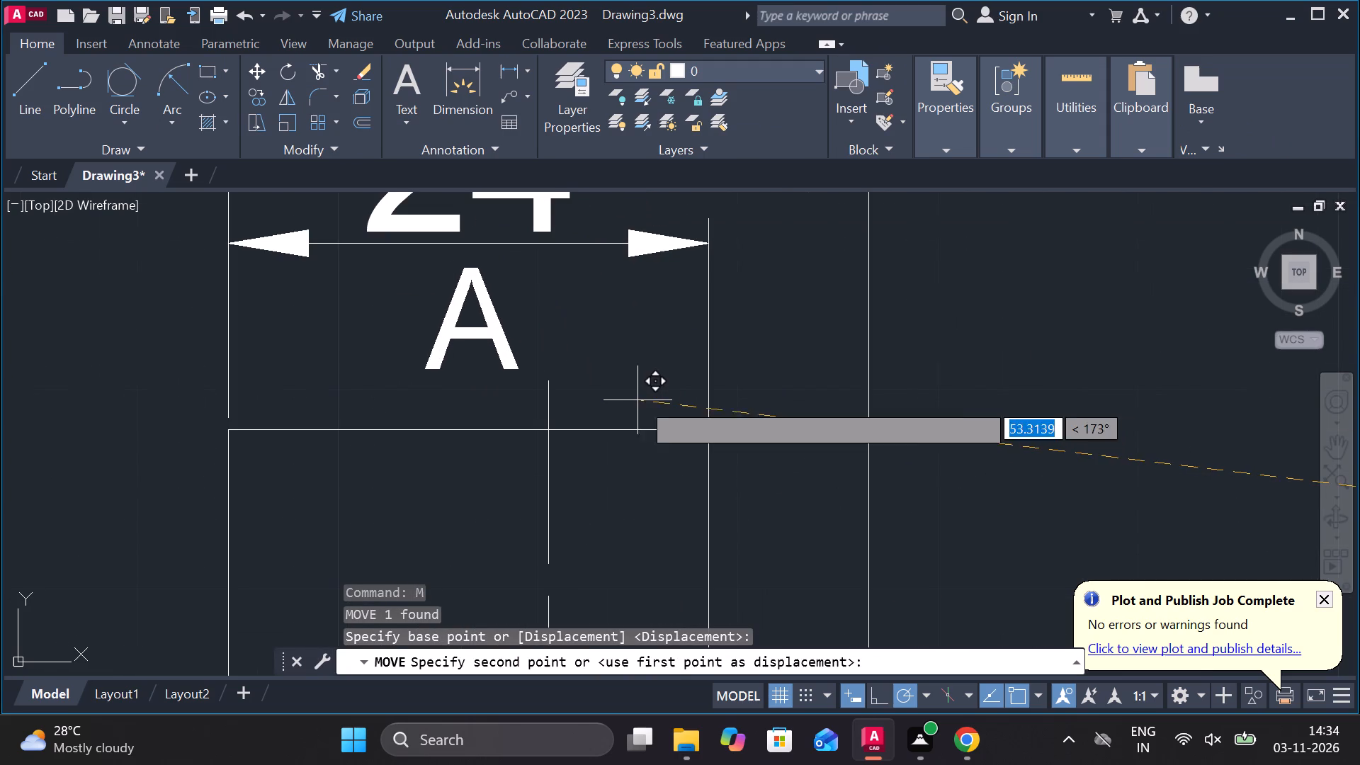
pyautogui.moveTo(651, 402); pyautogui.dragTo(798, 390, button='middle')
pyautogui.scroll(-1, 800, 385)
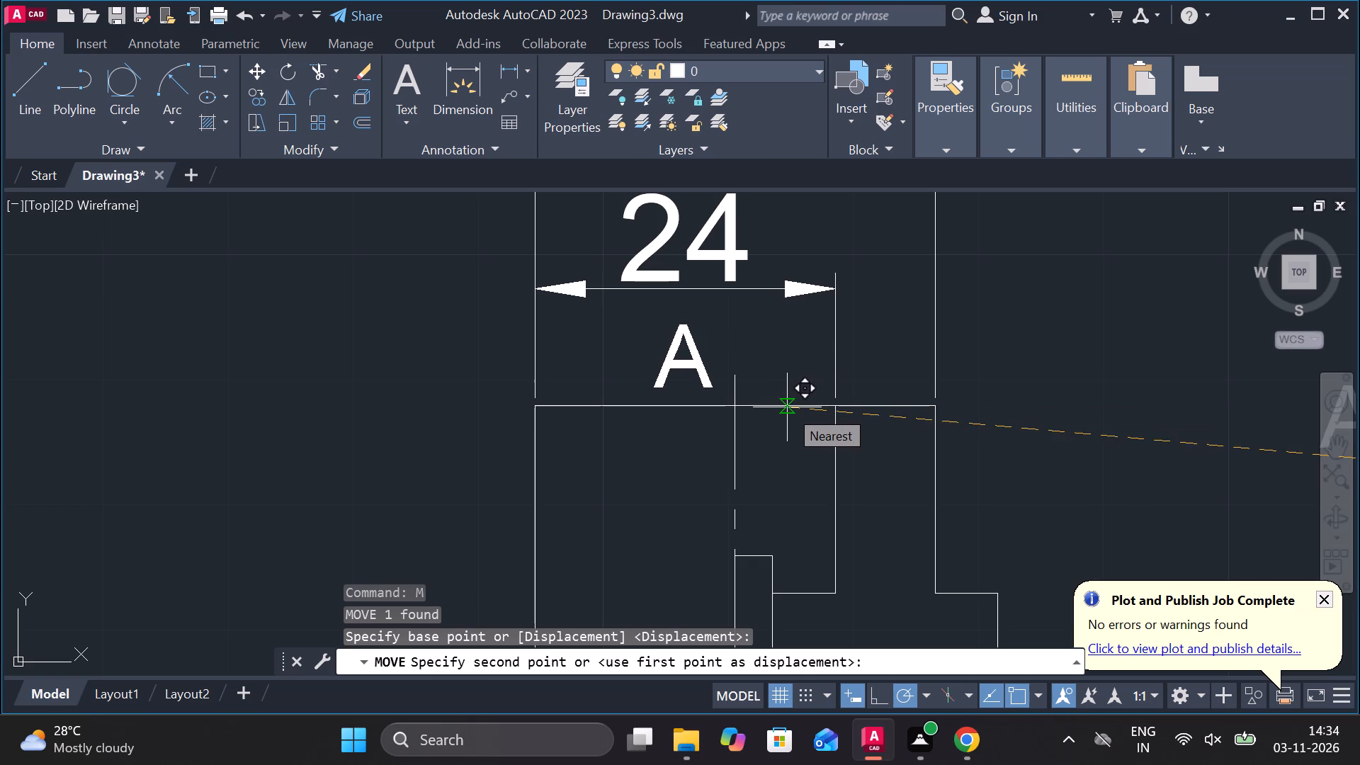
pyautogui.click(787, 407)
# Copy the letter A about 27 units straight down, beside the central centerline and below the boss in part 2's side view.
pyautogui.scroll(-1, 840, 417)
pyautogui.moveTo(801, 436); pyautogui.dragTo(790, 390, button='middle')
pyautogui.click(738, 339)
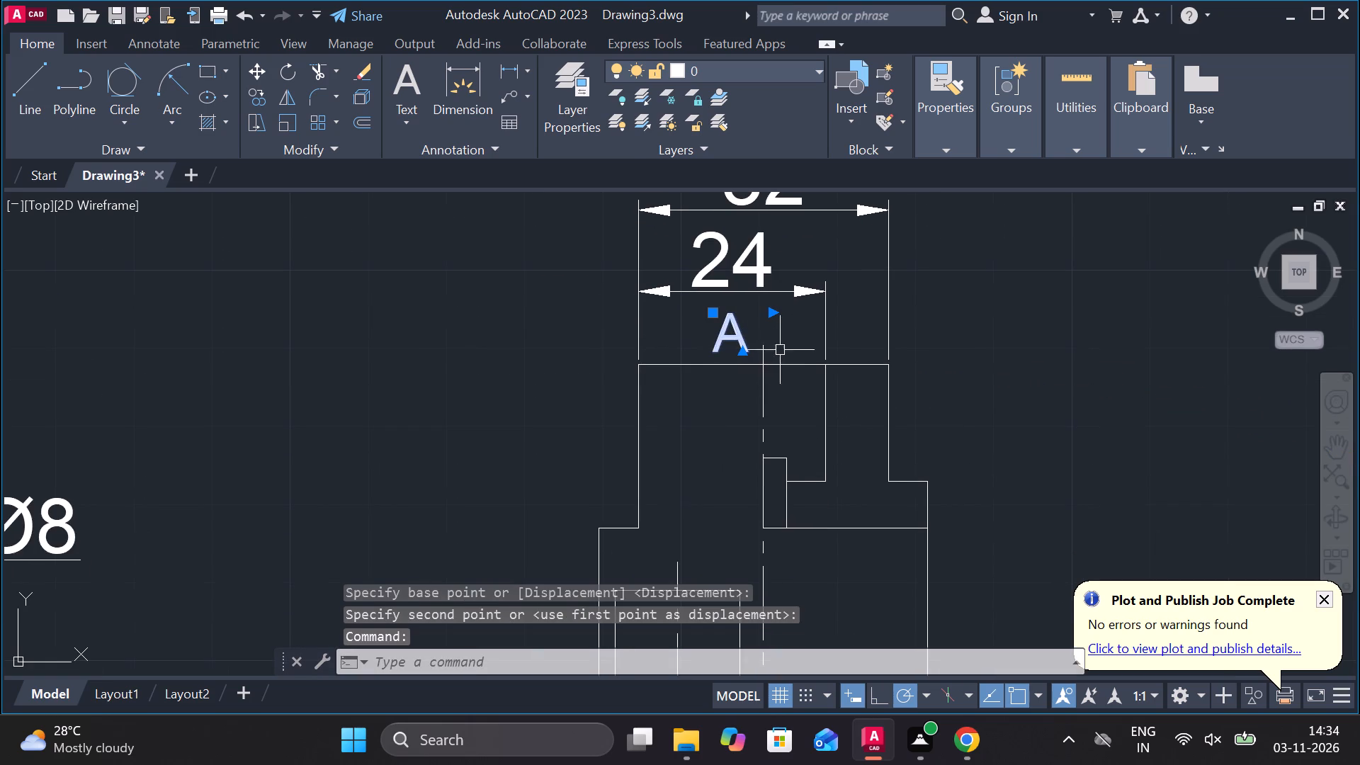
pyautogui.write('CO')
pyautogui.press('Return')
pyautogui.click(832, 387)
pyautogui.moveTo(834, 441); pyautogui.dragTo(835, 384, button='middle')
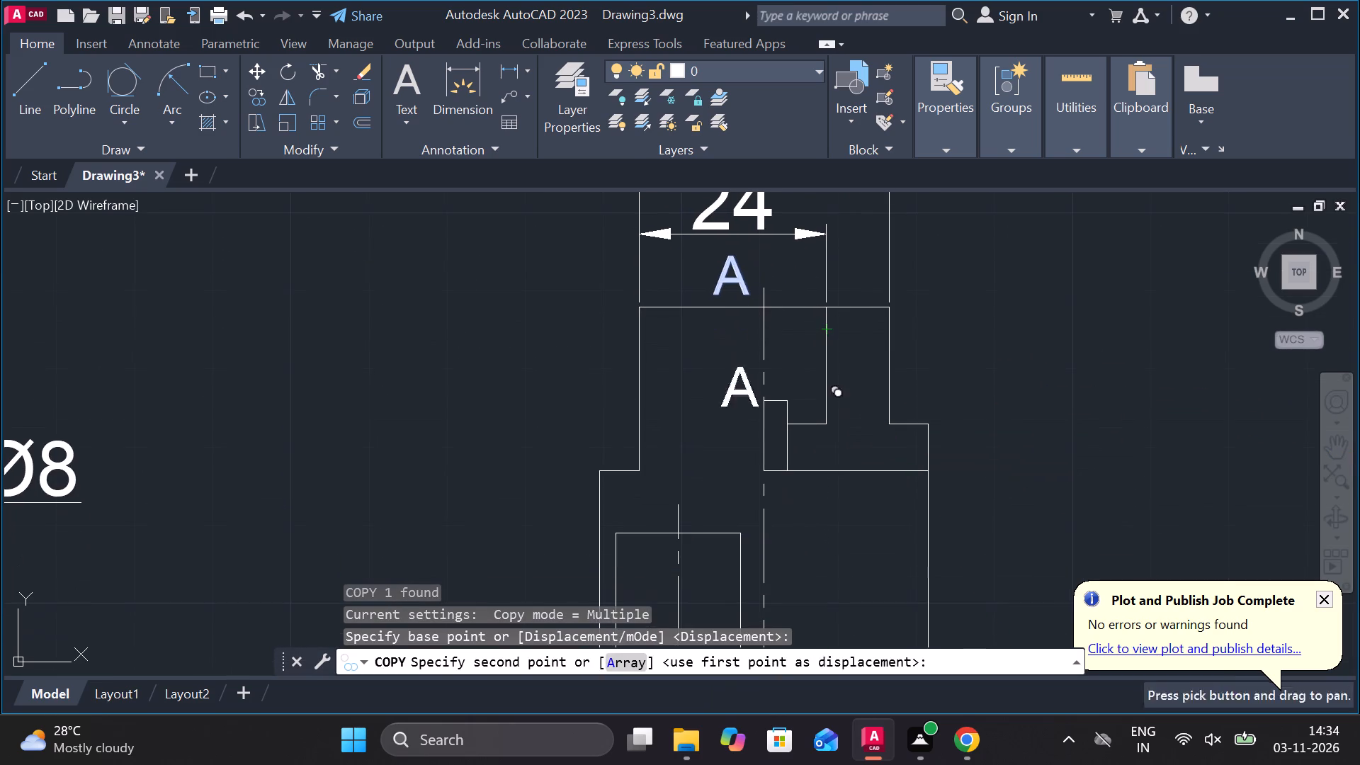
pyautogui.scroll(2, 856, 548)
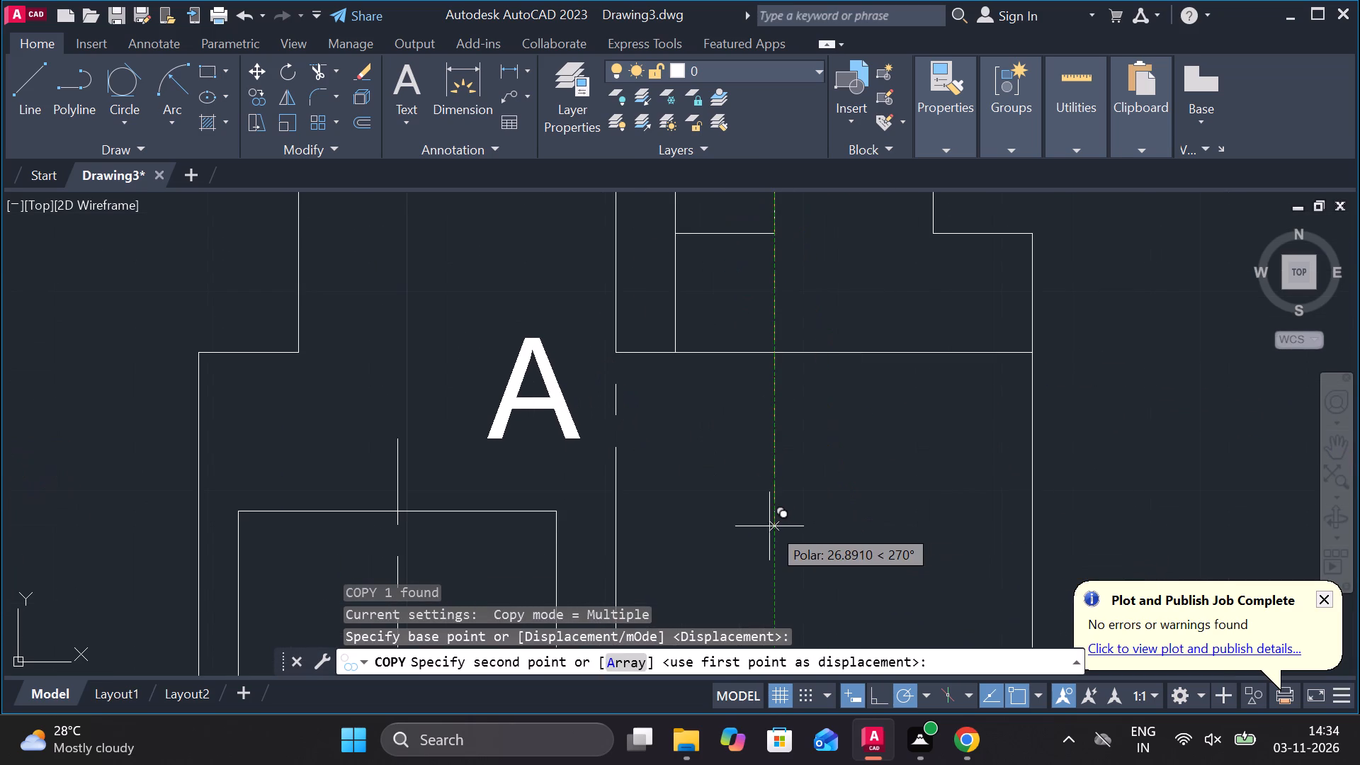
pyautogui.click(777, 526)
pyautogui.press('Escape')
# Change the copied letter beside the centerline below the boss to B.
pyautogui.doubleClick(554, 375)
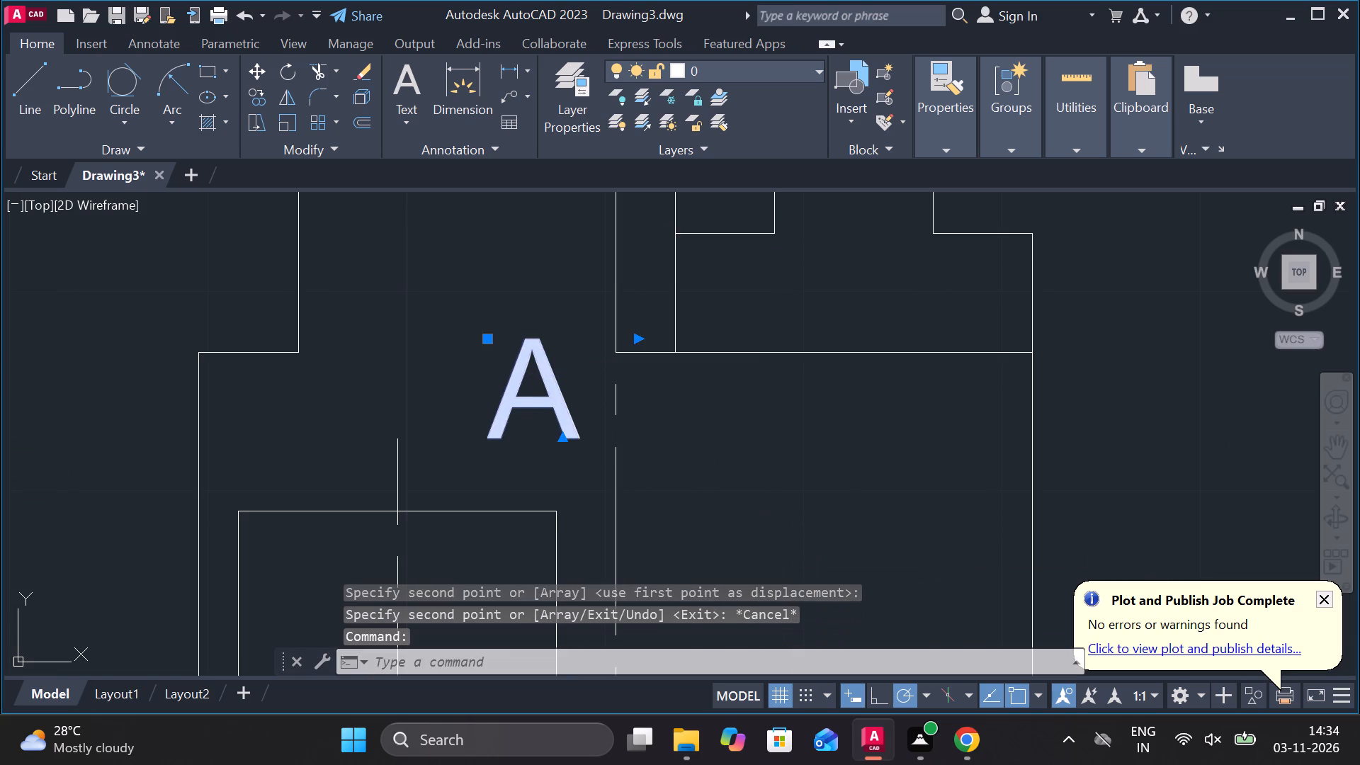
pyautogui.press('BackSpace')
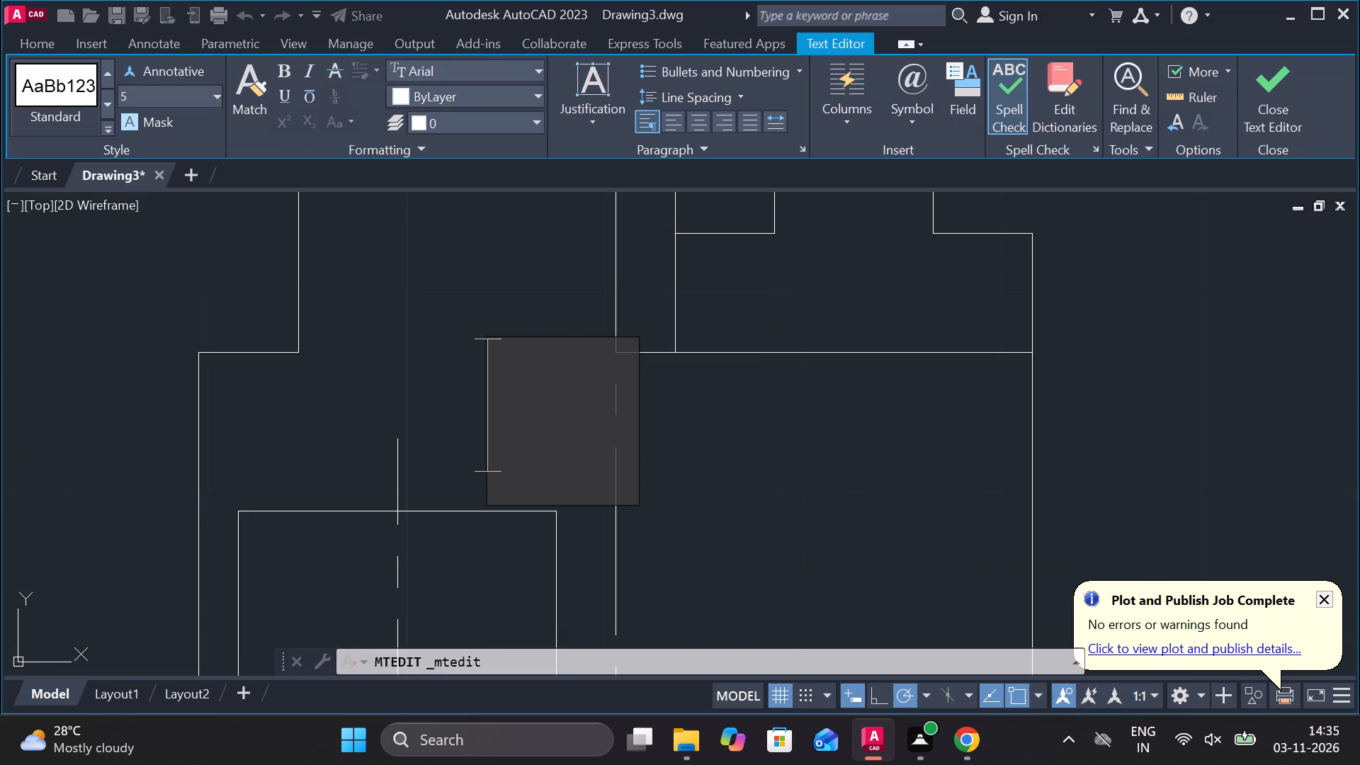
pyautogui.press('b')
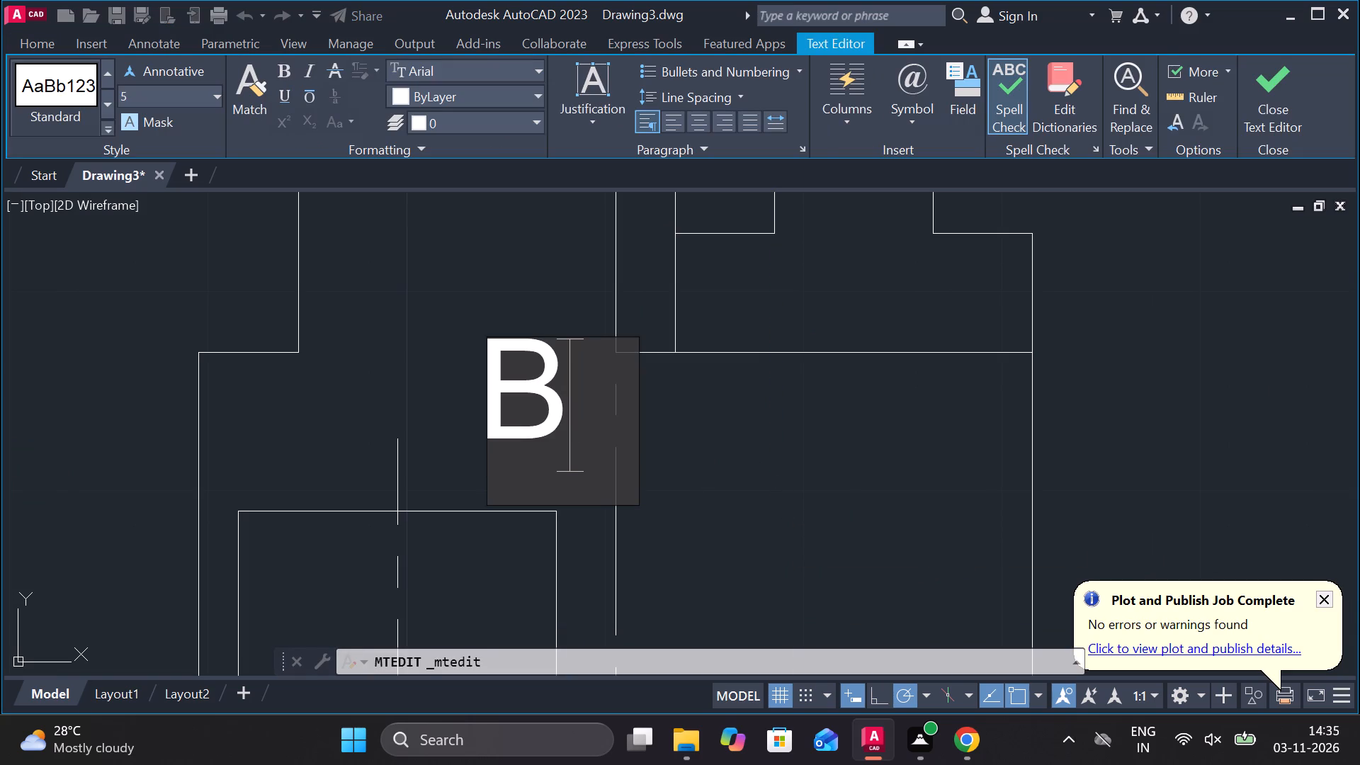
pyautogui.click(1293, 86)
# Copy the letter B to just above the inner rectangle of part 2's side view, beside its centerline's top end.
pyautogui.scroll(-2, 708, 399)
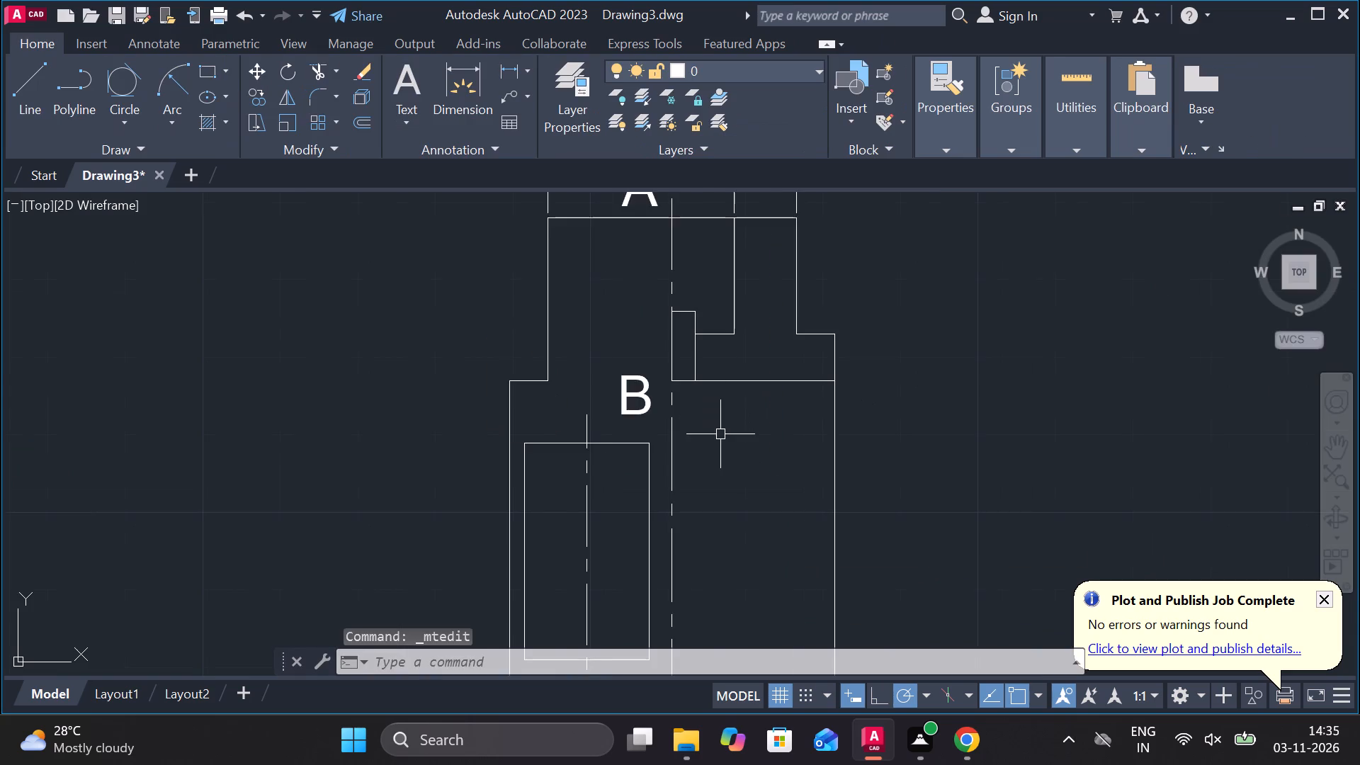
pyautogui.scroll(-1, 721, 436)
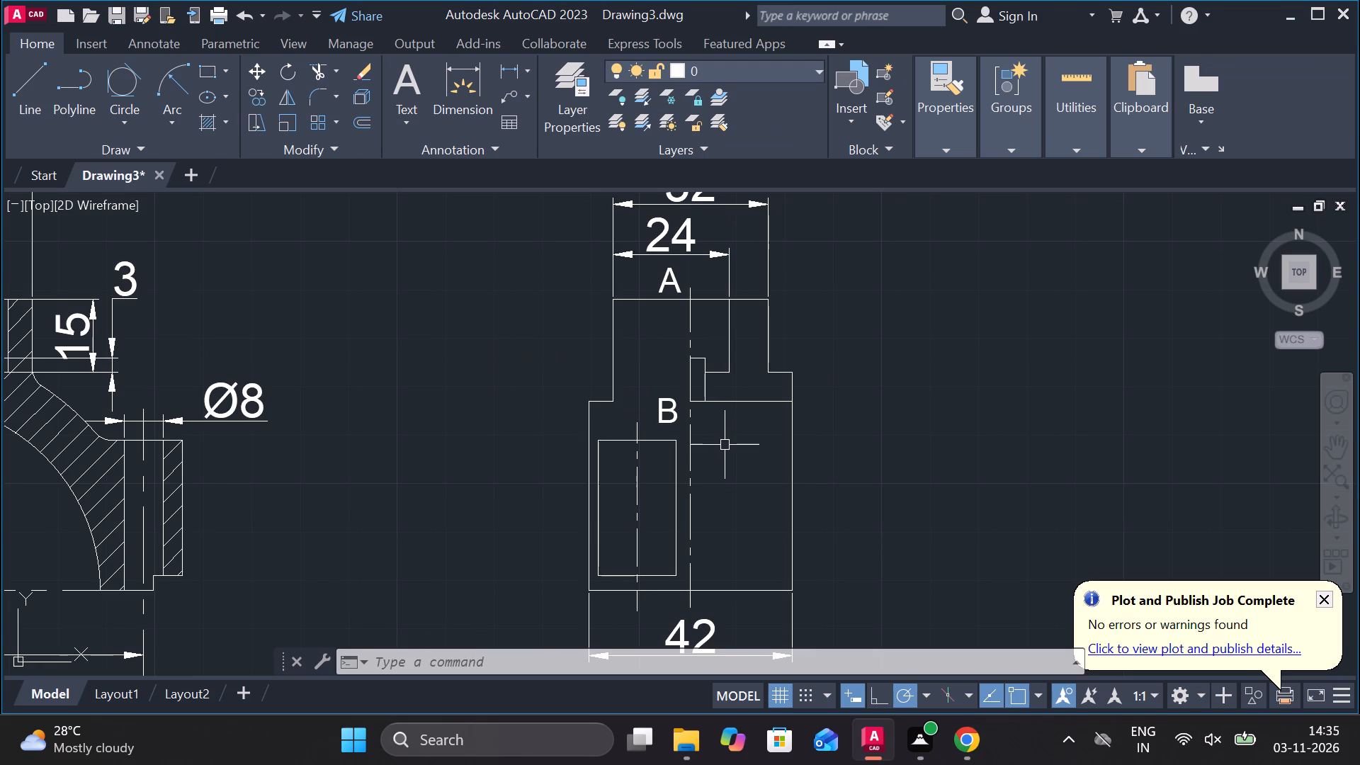
pyautogui.scroll(-1, 584, 367)
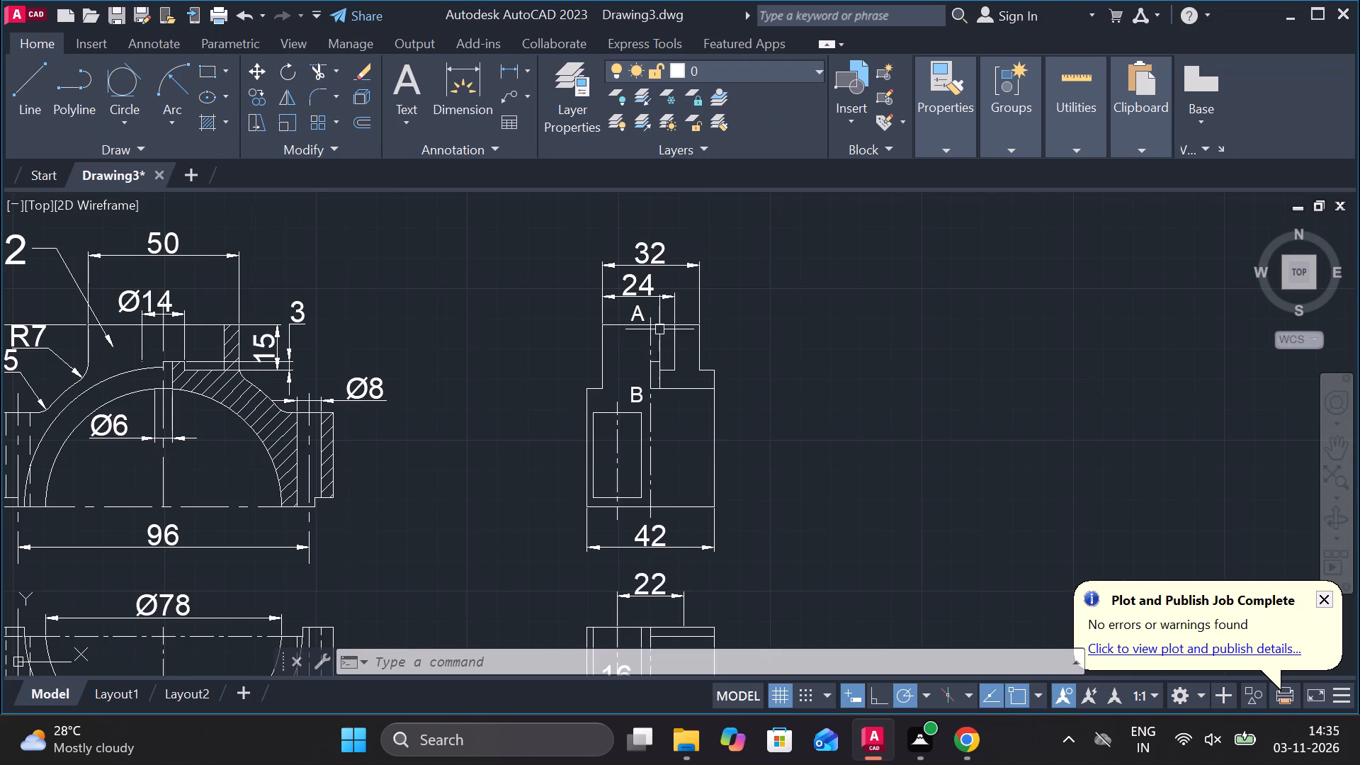
pyautogui.moveTo(676, 398); pyautogui.dragTo(721, 358, button='middle')
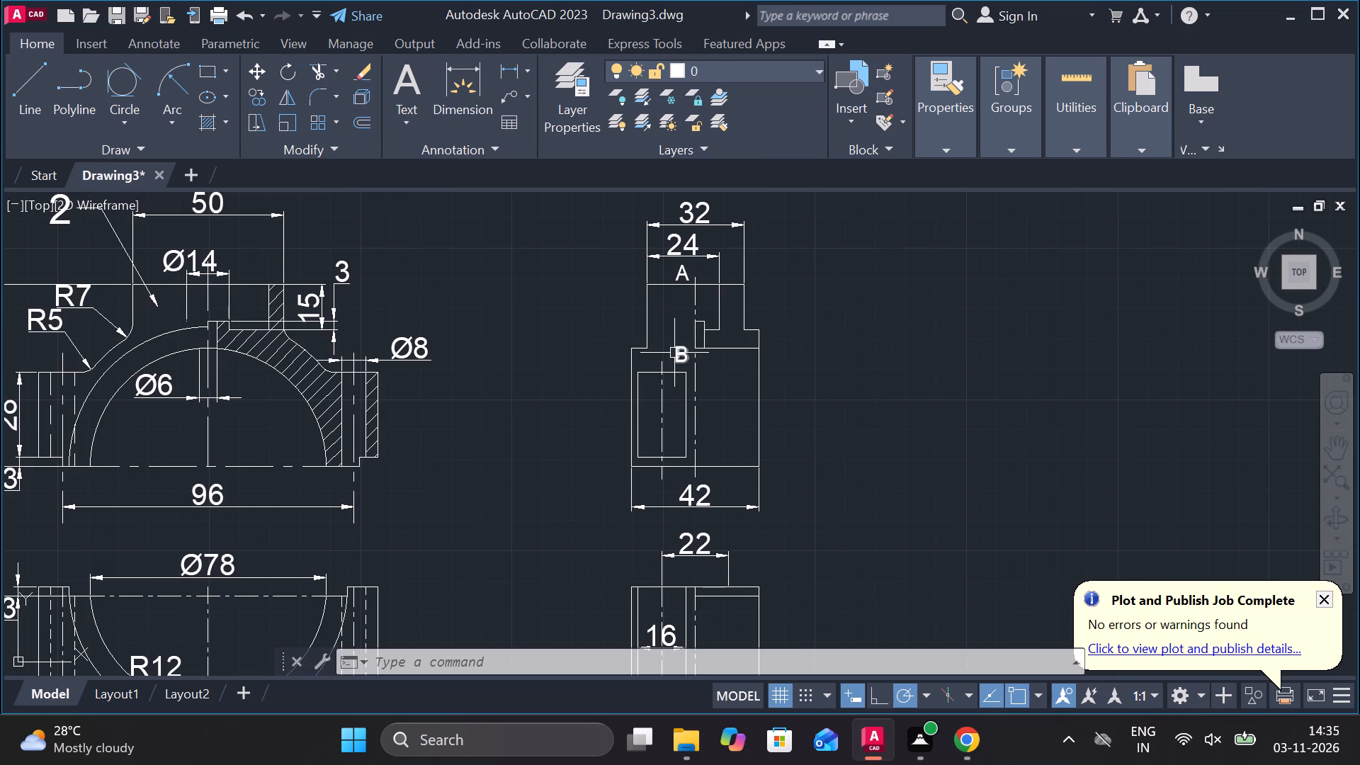
pyautogui.click(674, 353)
pyautogui.press('c')
pyautogui.press('o')
pyautogui.press('Return')
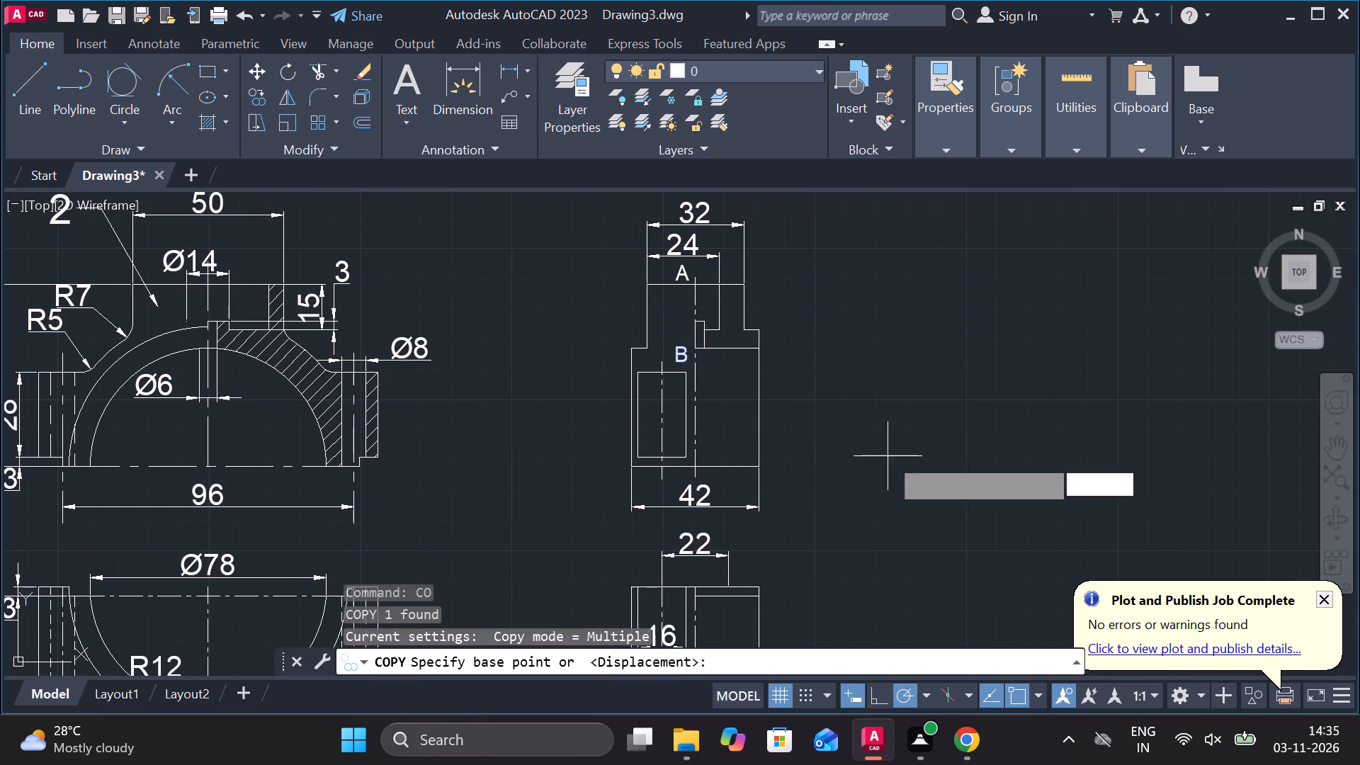
pyautogui.scroll(3, 643, 372)
pyautogui.click(738, 331)
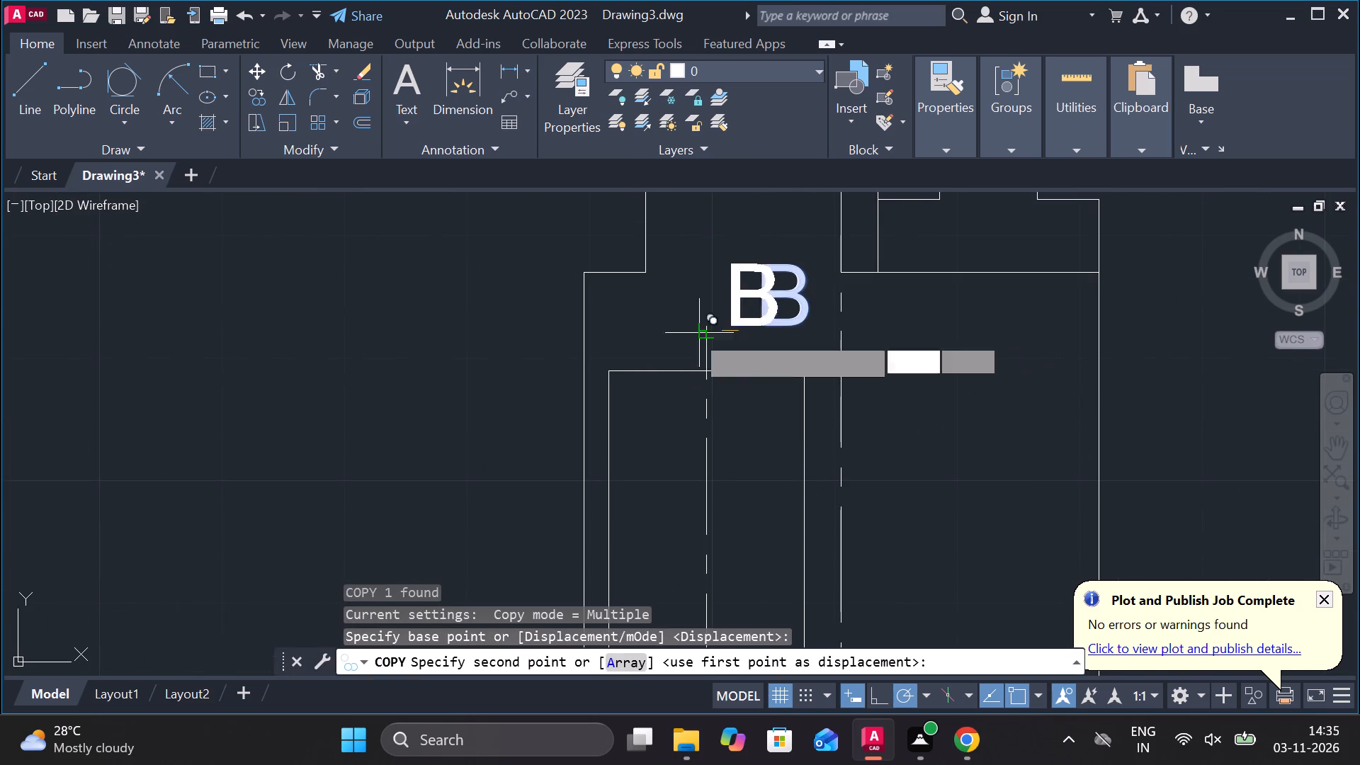
pyautogui.scroll(2, 619, 362)
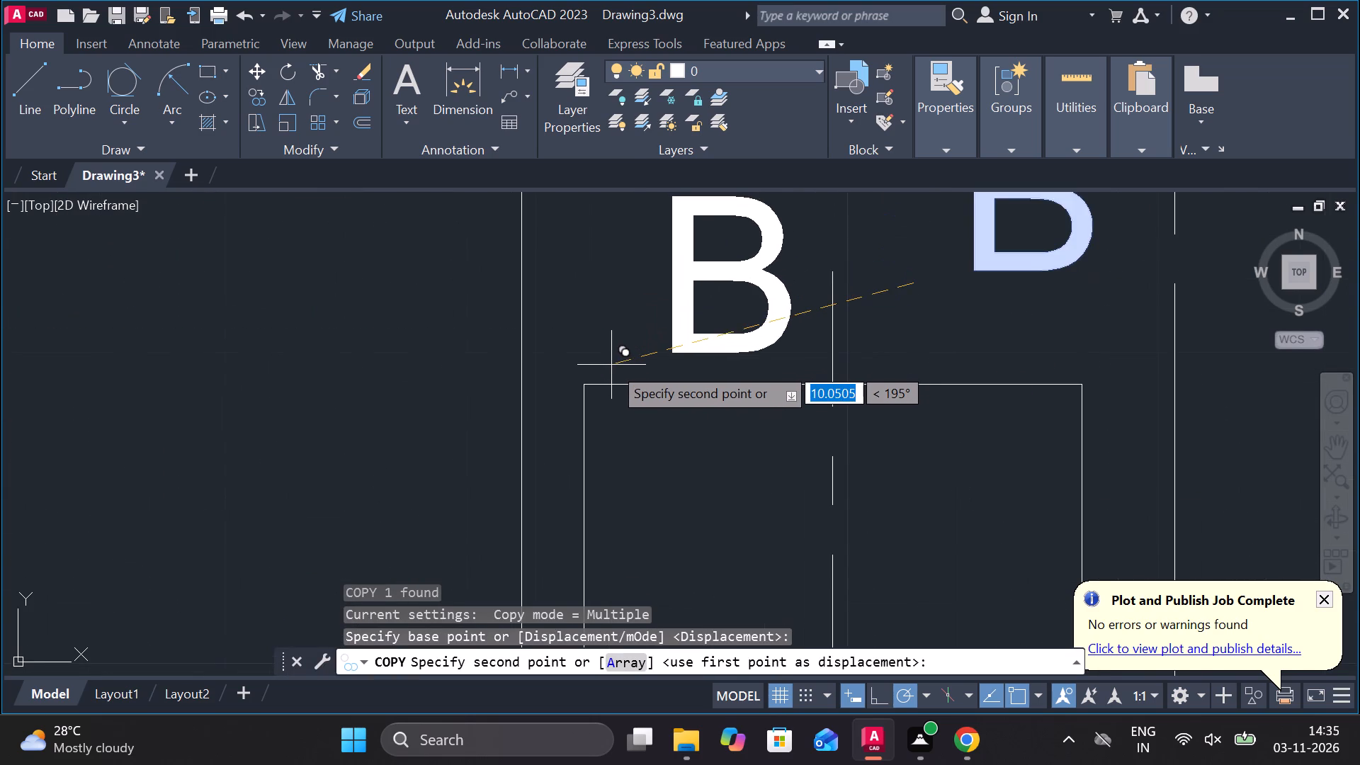
pyautogui.click(610, 371)
# Place another copy of B below part 2's bottom edge, beside the lower end of the inner rectangle's centerline.
pyautogui.scroll(-2, 610, 371)
pyautogui.moveTo(619, 453); pyautogui.dragTo(638, 283, button='middle')
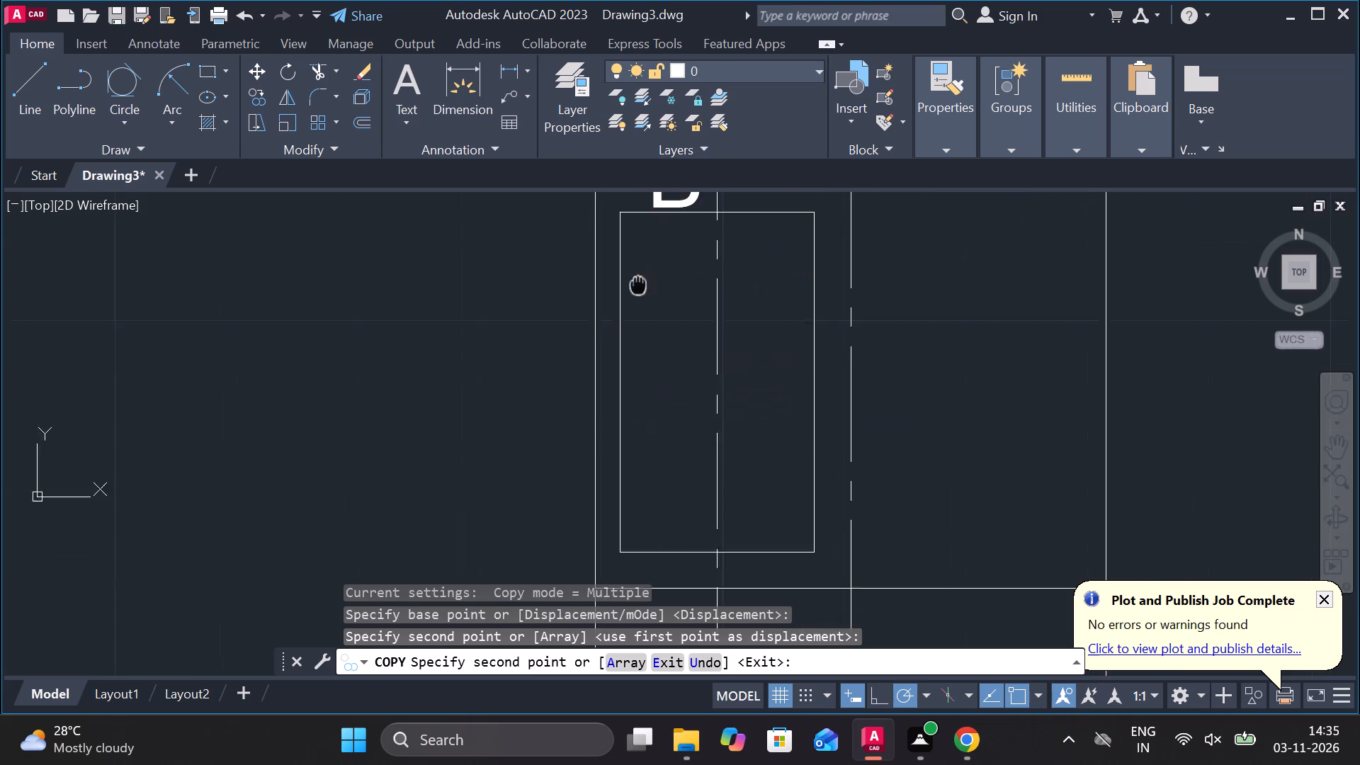
pyautogui.moveTo(641, 410); pyautogui.dragTo(638, 290, button='middle')
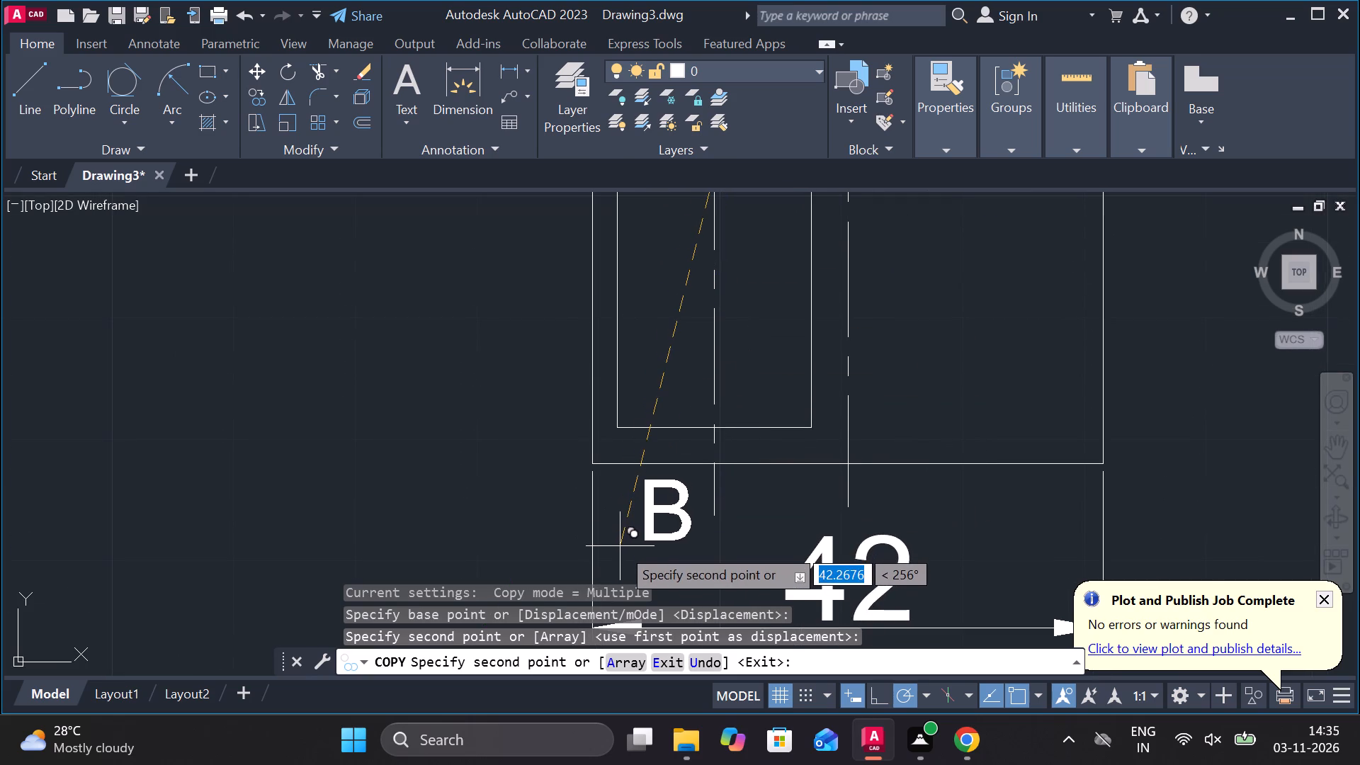
pyautogui.click(620, 546)
pyautogui.press('Escape')
# Change the letter below part 2's bottom edge to D.
pyautogui.doubleClick(657, 509)
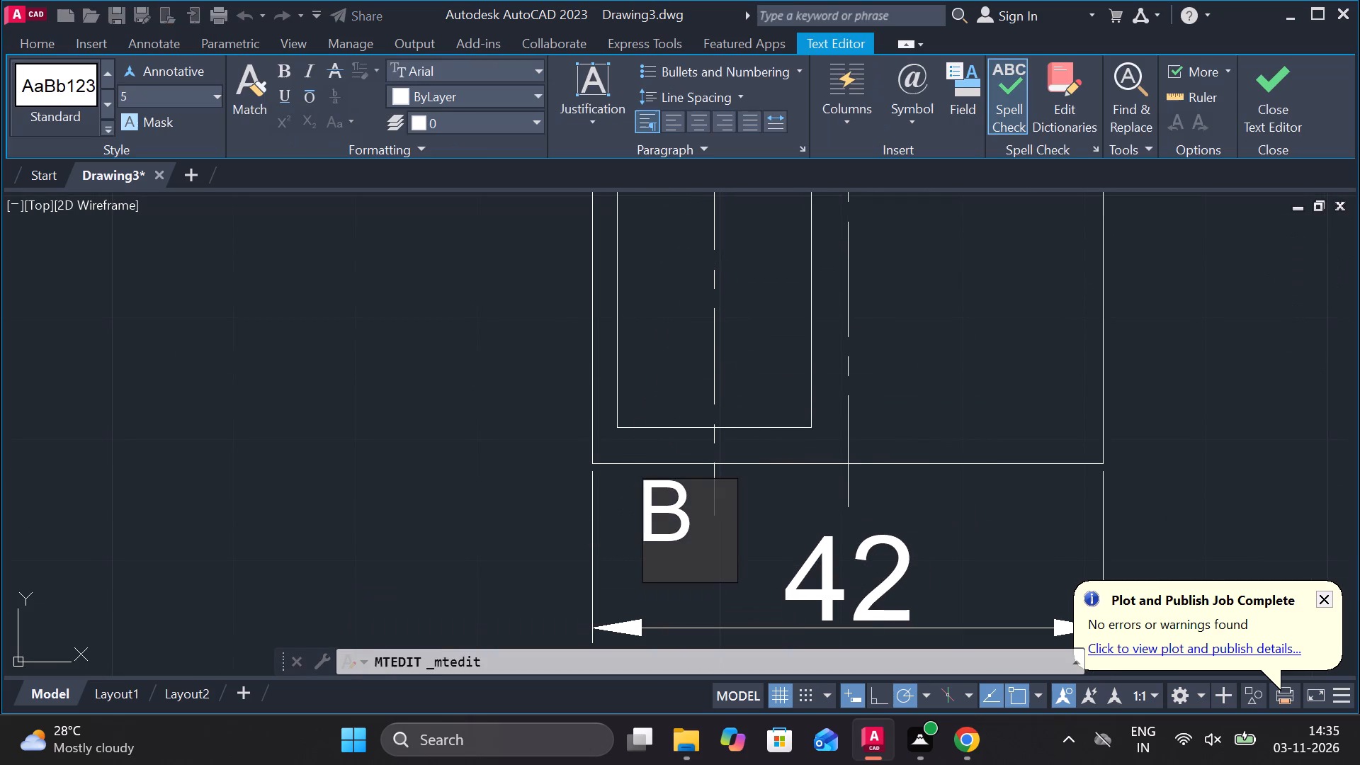
pyautogui.press('Right')
pyautogui.press('BackSpace')
pyautogui.press('d')
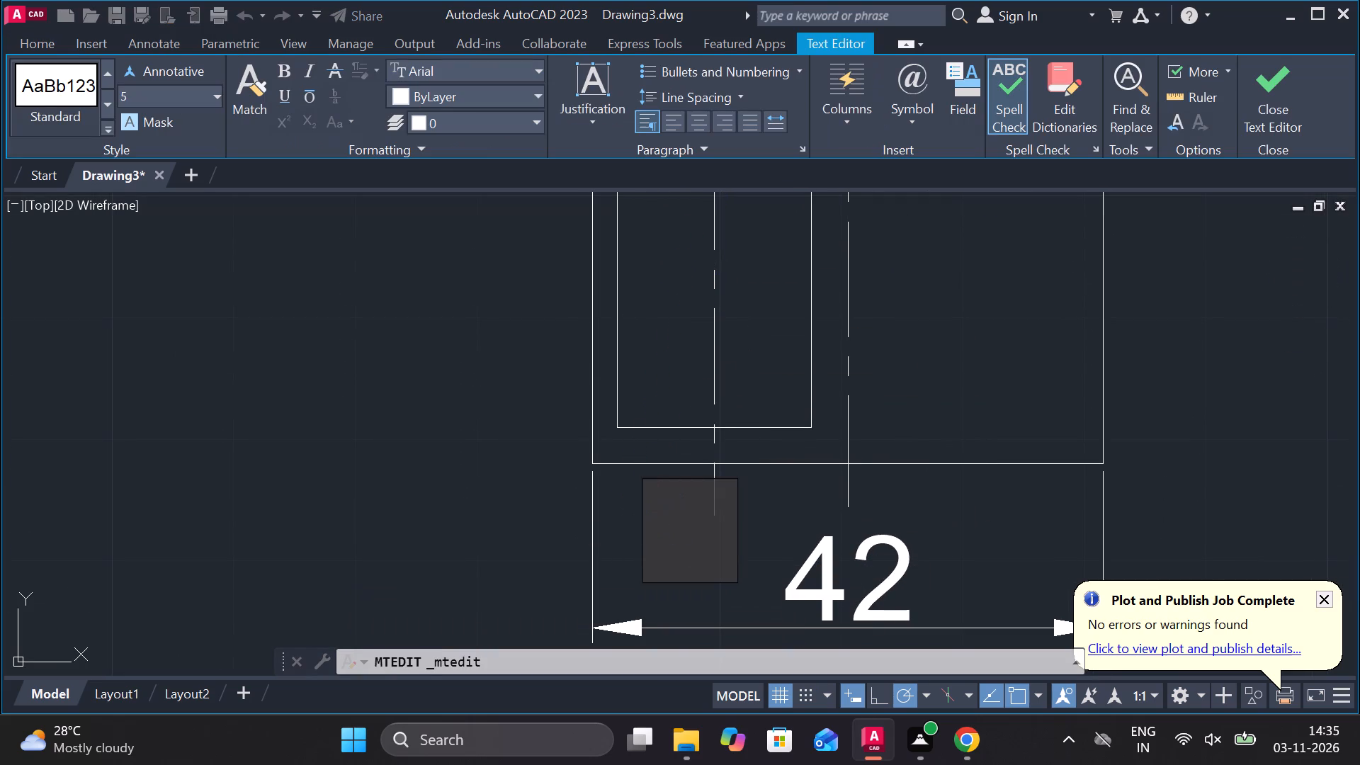
pyautogui.click(1276, 108)
# Change the letter directly above the inner rectangle in part 2's side view to C.
pyautogui.scroll(-1, 668, 363)
pyautogui.moveTo(678, 332); pyautogui.dragTo(681, 347, button='middle')
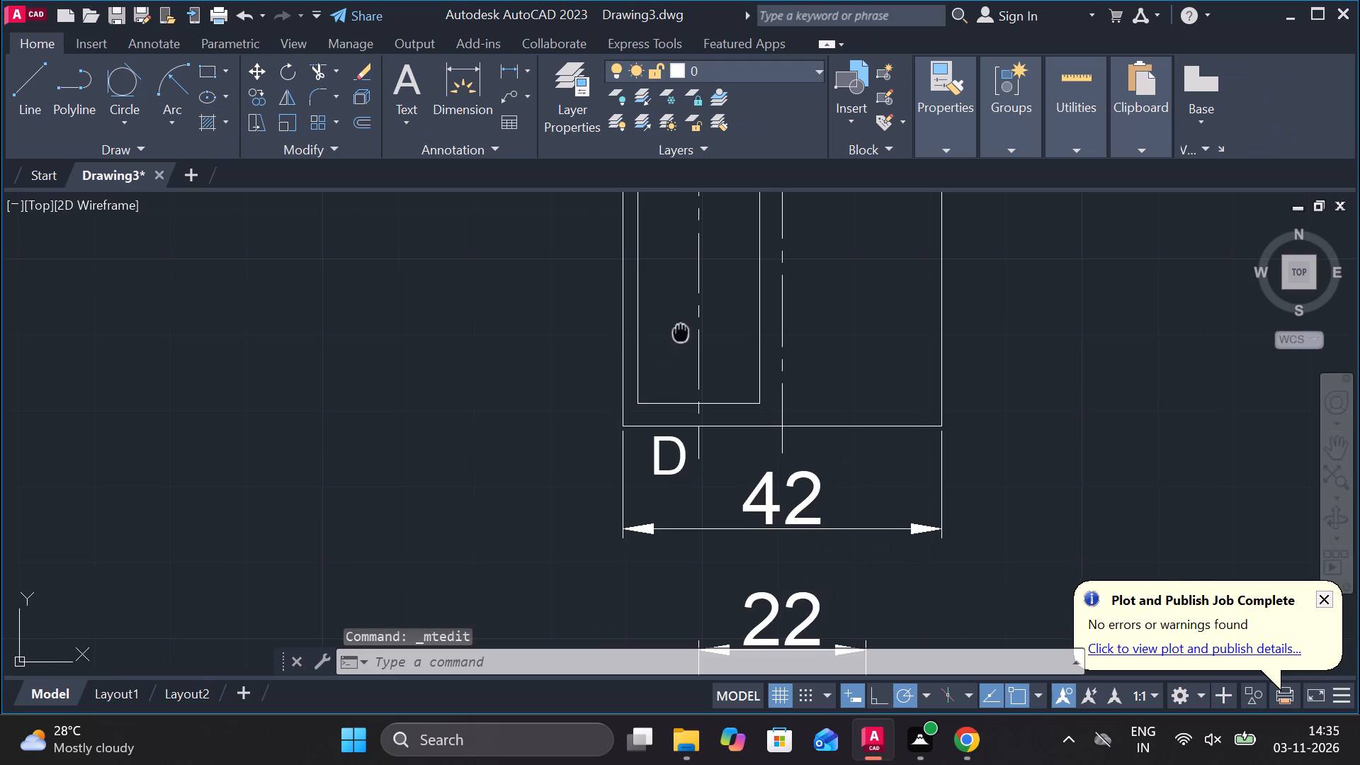
pyautogui.moveTo(681, 347); pyautogui.dragTo(674, 584, button='middle')
pyautogui.scroll(2, 674, 403)
pyautogui.doubleClick(674, 420)
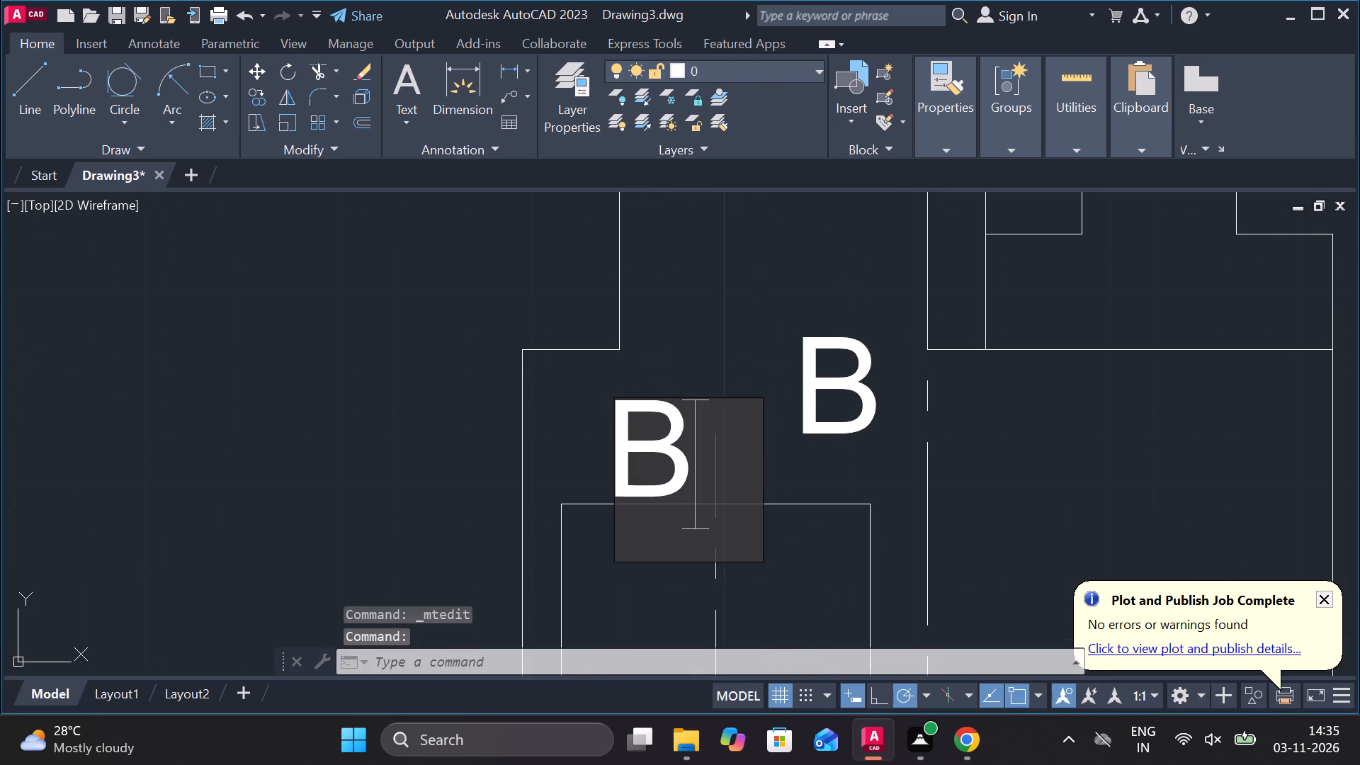
pyautogui.press('BackSpace')
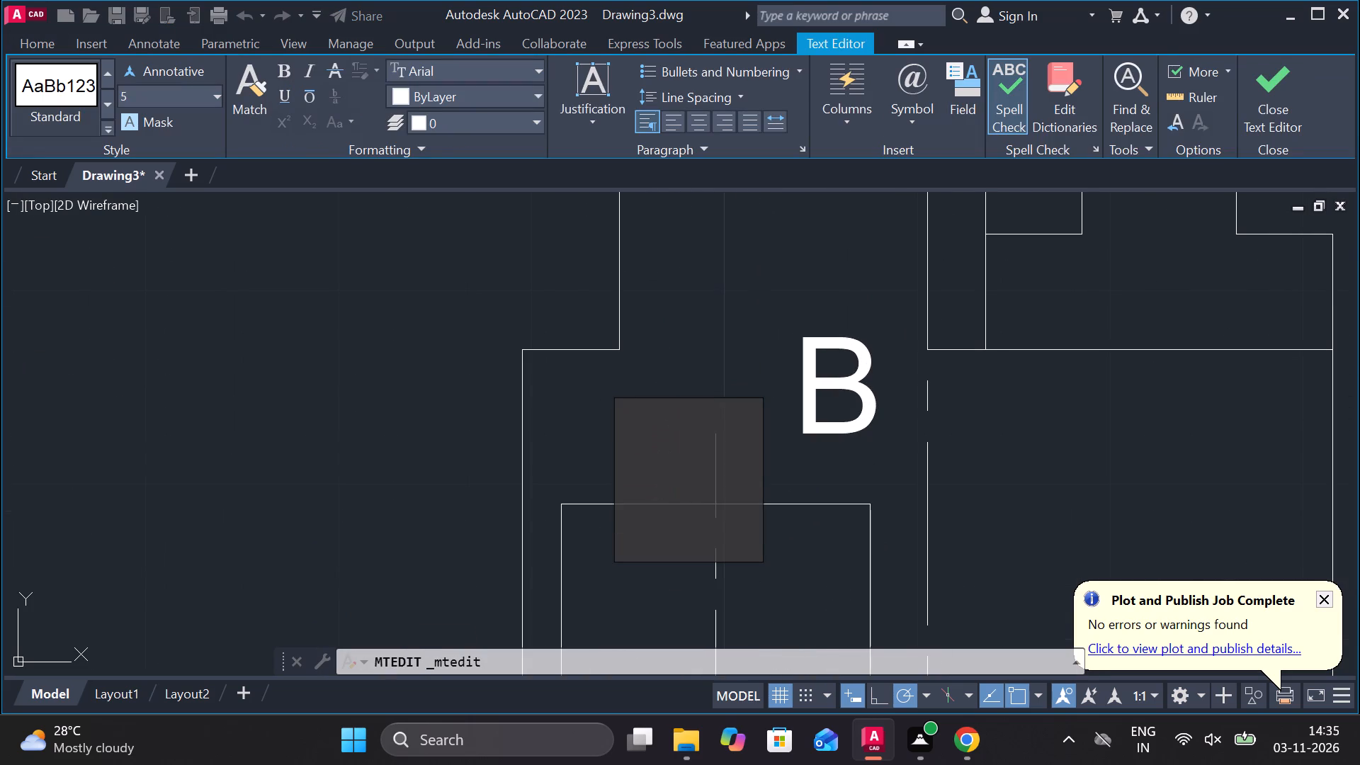
pyautogui.press('c')
pyautogui.click(1262, 104)
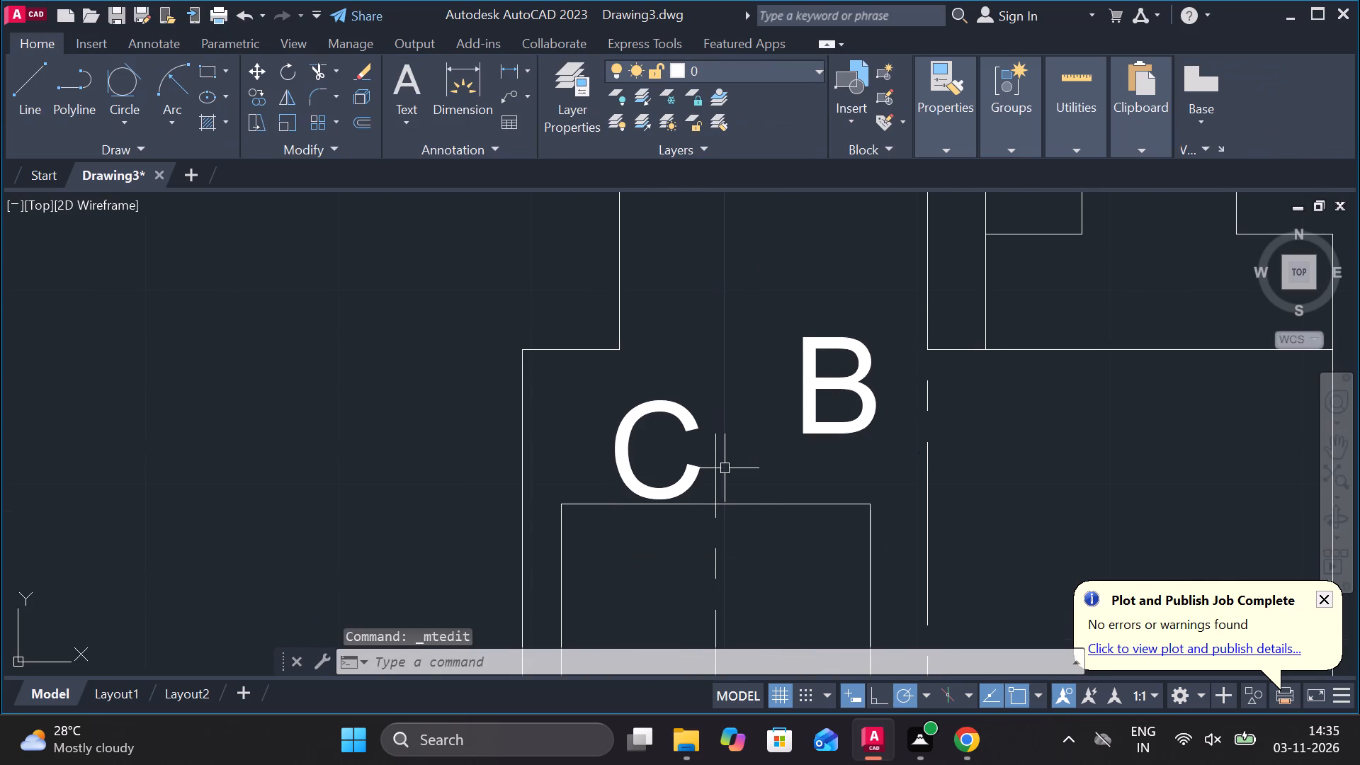
# Examine the letters on part 2's side view and the overall arrangement of all the part drawings.
pyautogui.moveTo(722, 468); pyautogui.dragTo(728, 341, button='middle')
pyautogui.scroll(1, 736, 346)
pyautogui.scroll(-1, 736, 348)
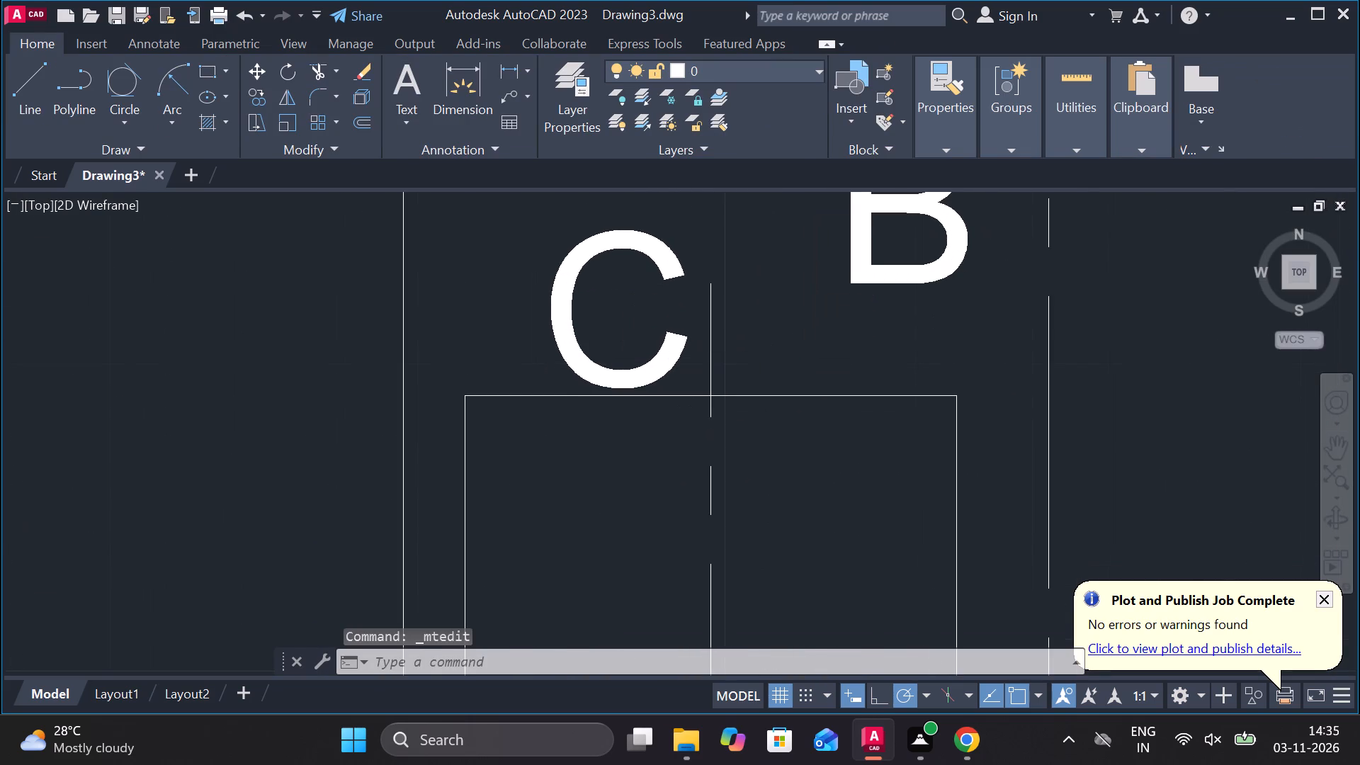
pyautogui.scroll(-4, 736, 348)
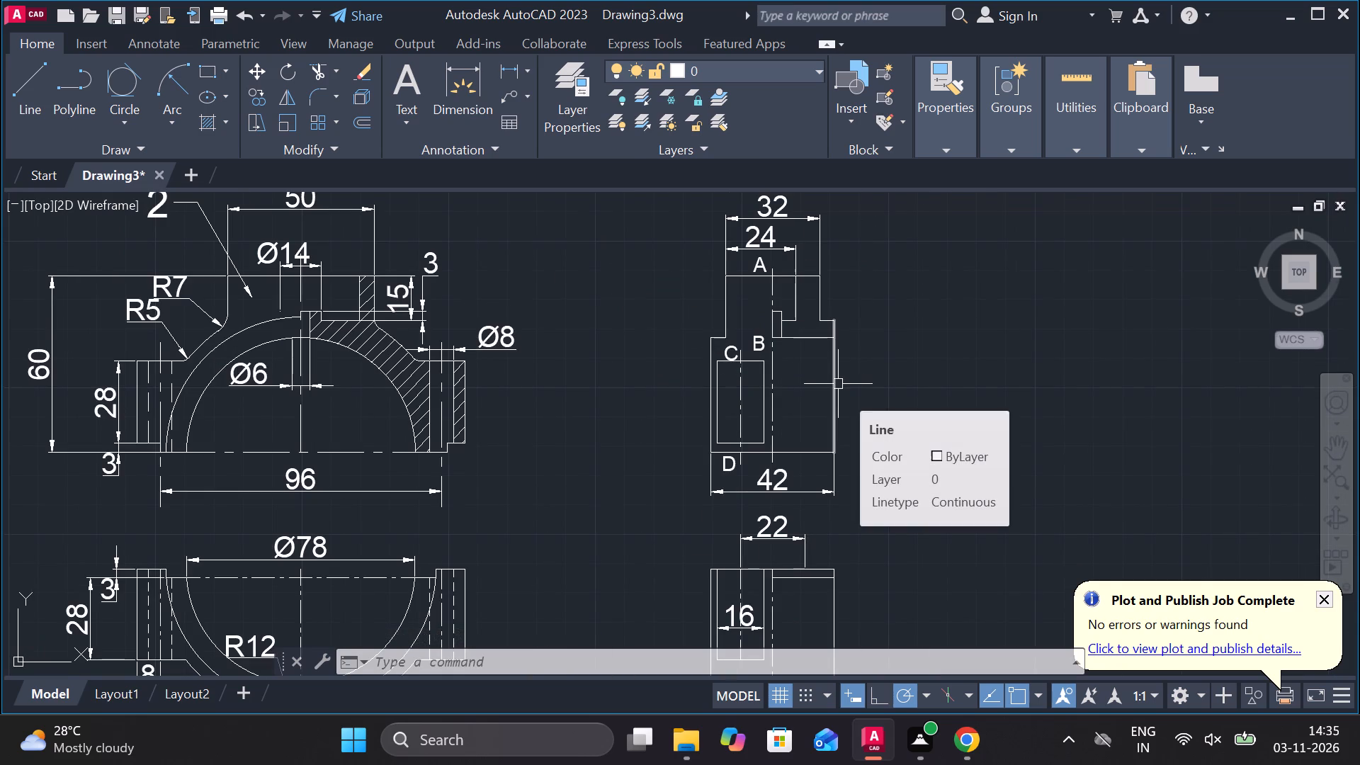
pyautogui.scroll(2, 769, 327)
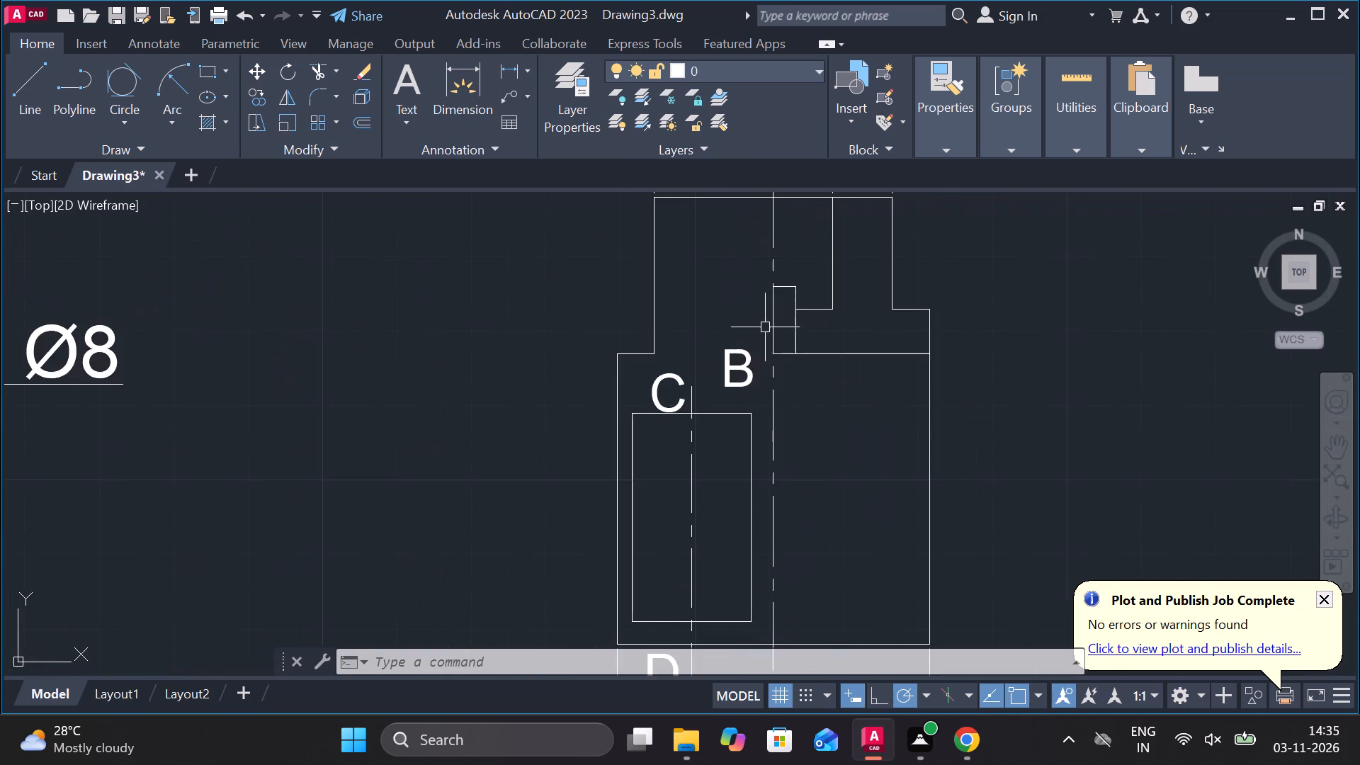
pyautogui.scroll(2, 765, 337)
pyautogui.scroll(-7, 776, 371)
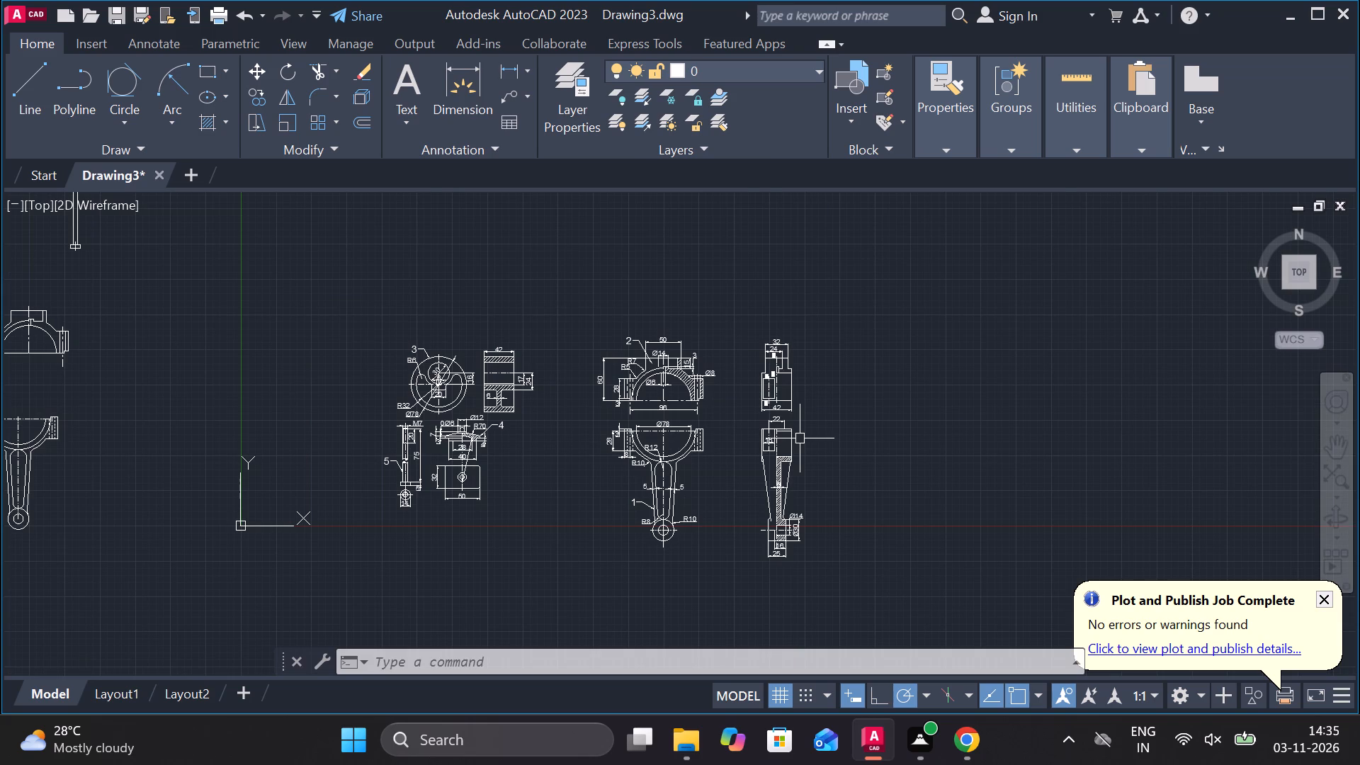
pyautogui.scroll(-1, 800, 438)
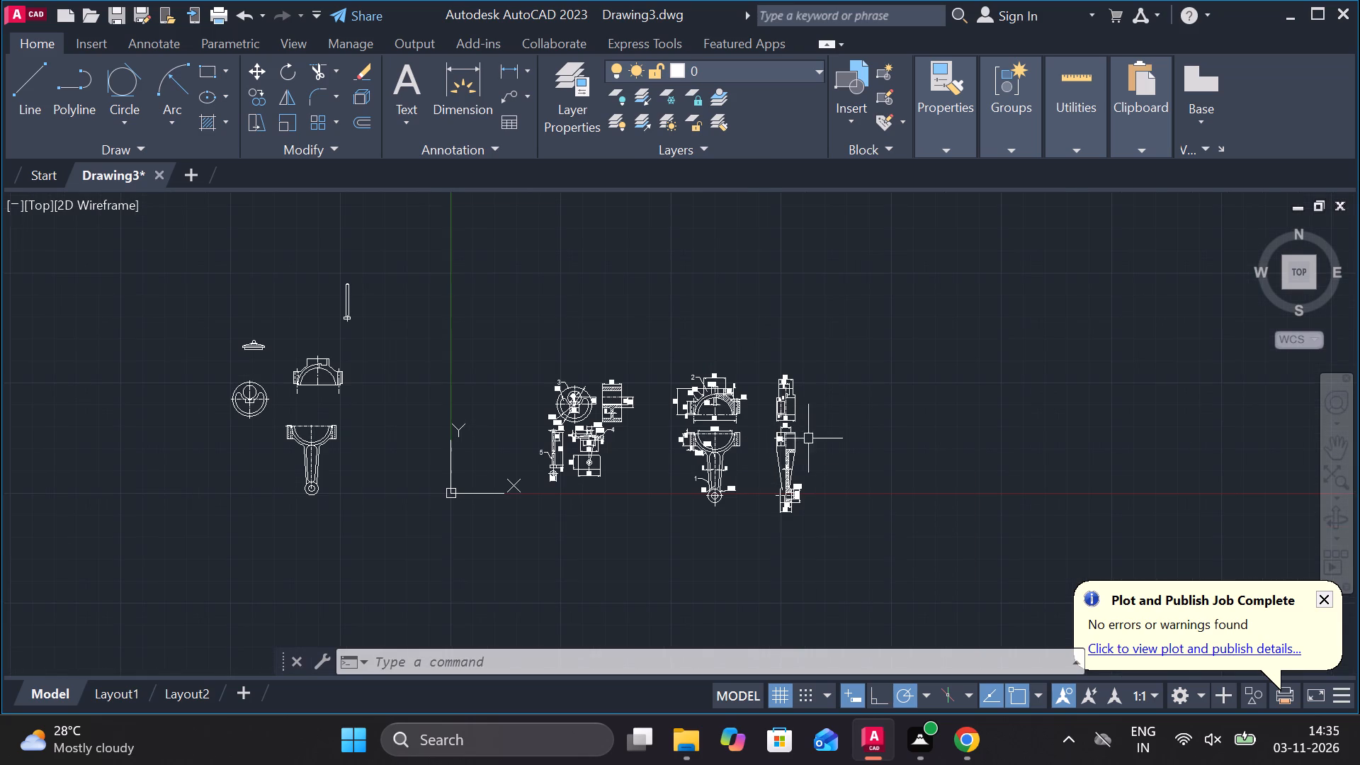
pyautogui.scroll(-1, 821, 440)
pyautogui.scroll(-1, 698, 503)
pyautogui.scroll(3, 720, 434)
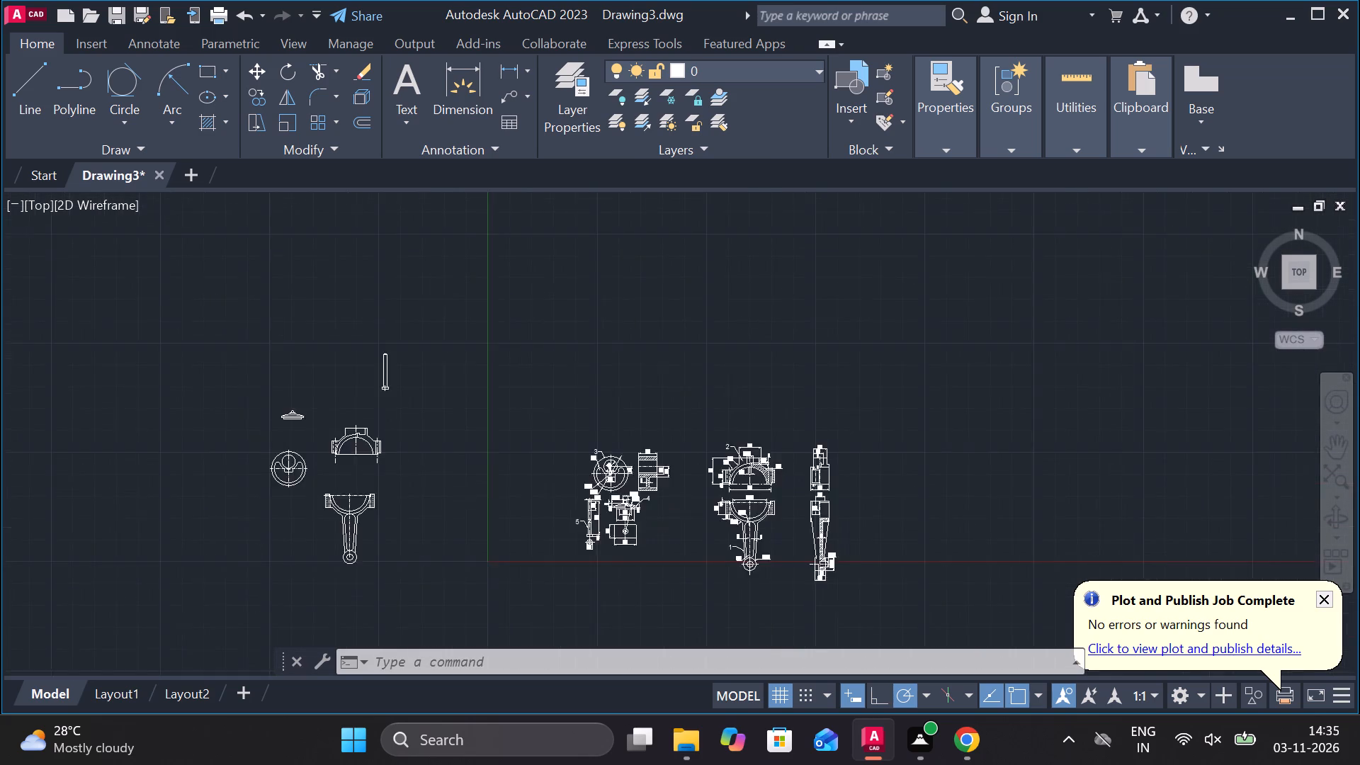
# Move the side views of parts 1 and 2 with their dimensions about 63 units horizontally toward their front views.
pyautogui.moveTo(715, 453); pyautogui.dragTo(887, 308, button='middle')
pyautogui.scroll(1, 892, 323)
pyautogui.moveTo(885, 327); pyautogui.dragTo(807, 271, button='middle')
pyautogui.moveTo(812, 282); pyautogui.dragTo(761, 267, button='middle')
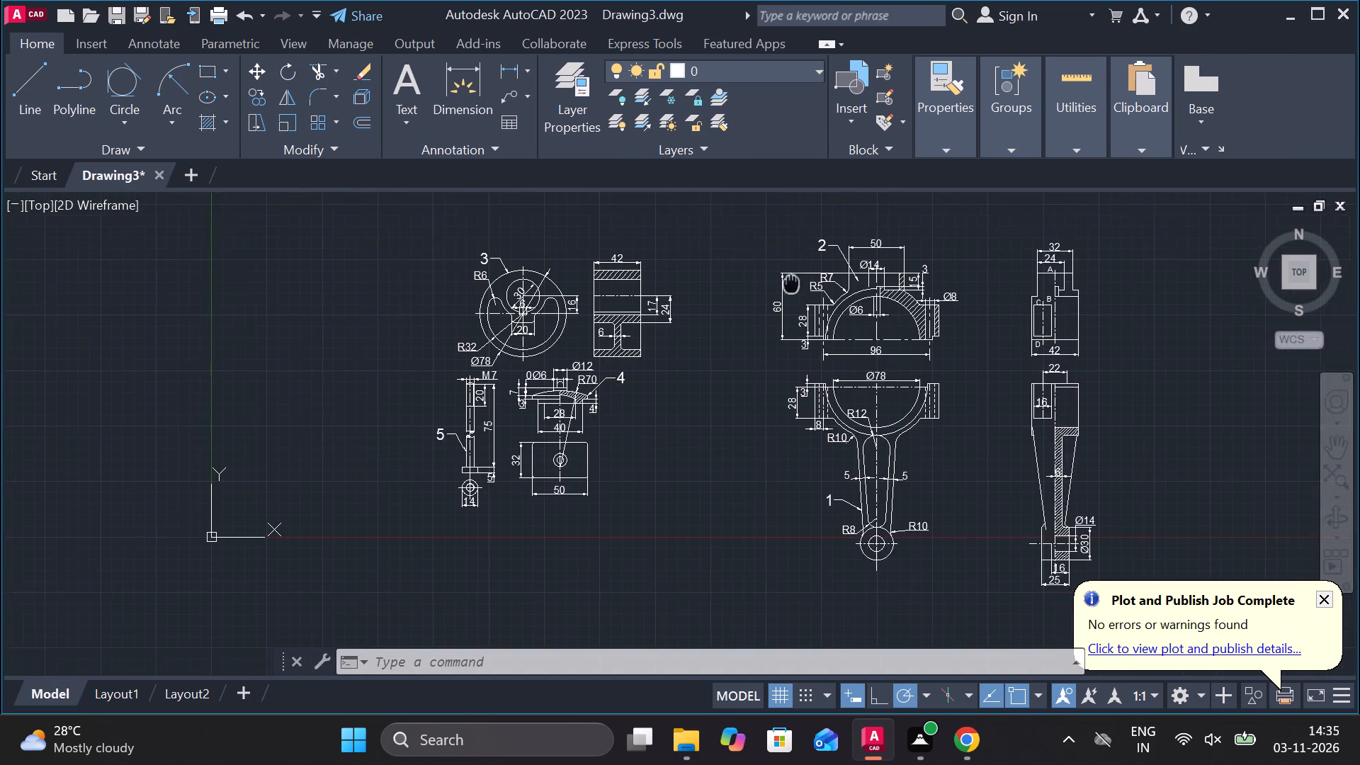
pyautogui.moveTo(761, 267); pyautogui.dragTo(730, 240, button='middle')
pyautogui.scroll(-1, 730, 241)
pyautogui.moveTo(718, 255); pyautogui.dragTo(734, 293, button='middle')
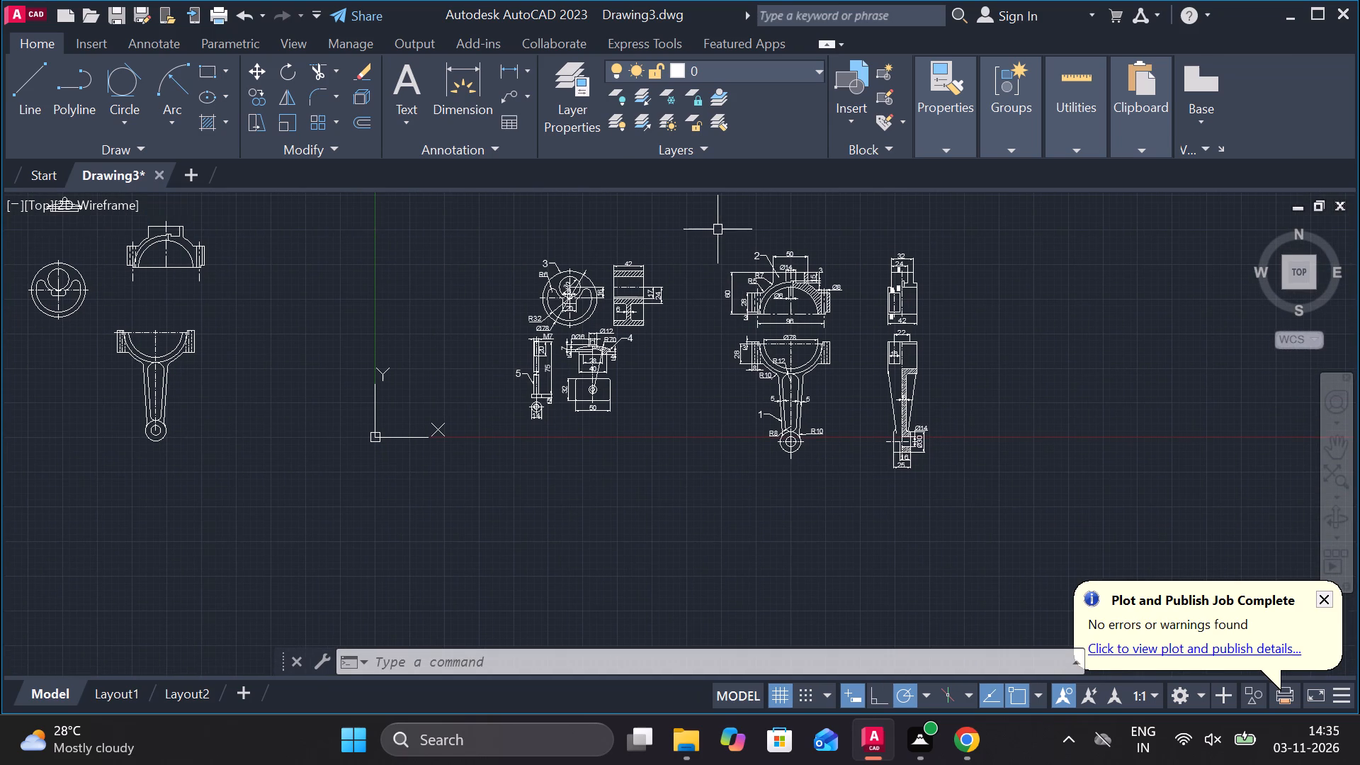
pyautogui.click(866, 244)
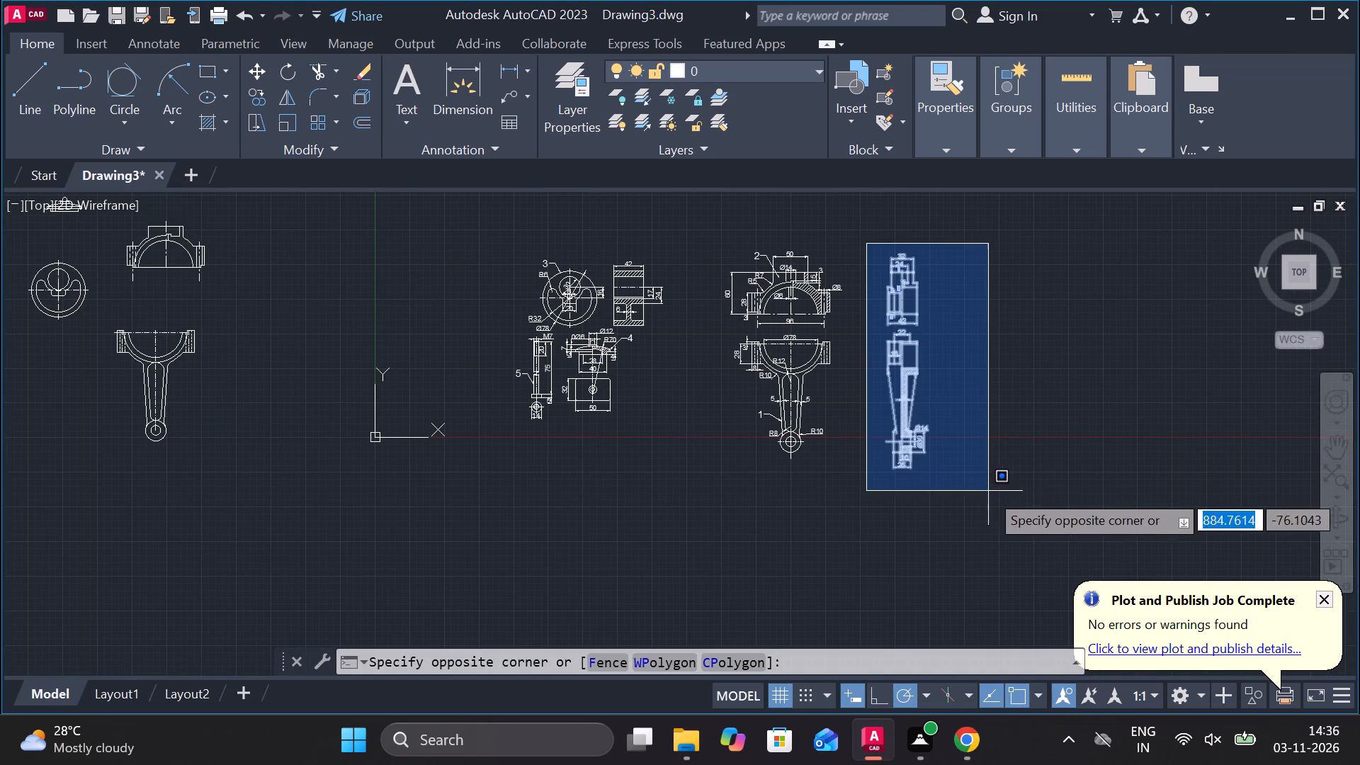
pyautogui.click(990, 495)
pyautogui.press('m')
pyautogui.press('Return')
pyautogui.click(988, 391)
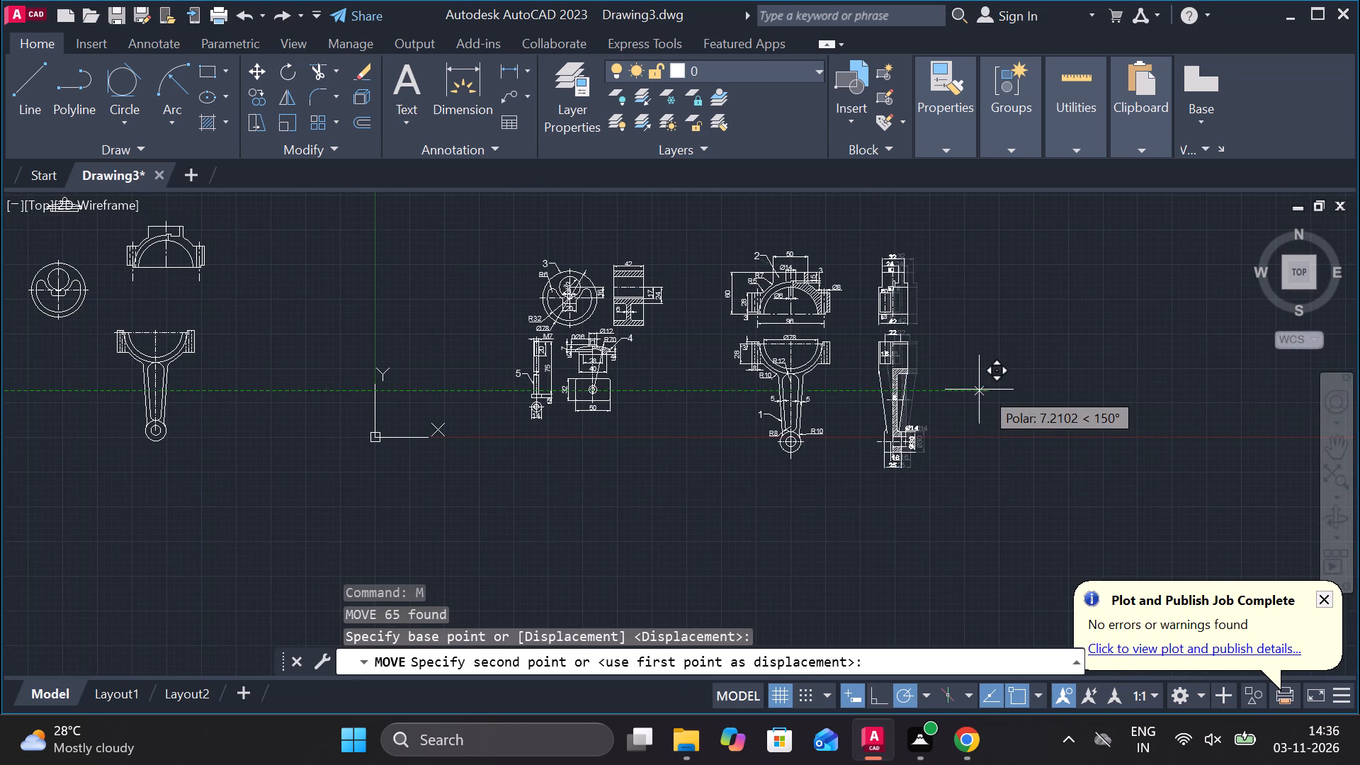
pyautogui.scroll(2, 977, 390)
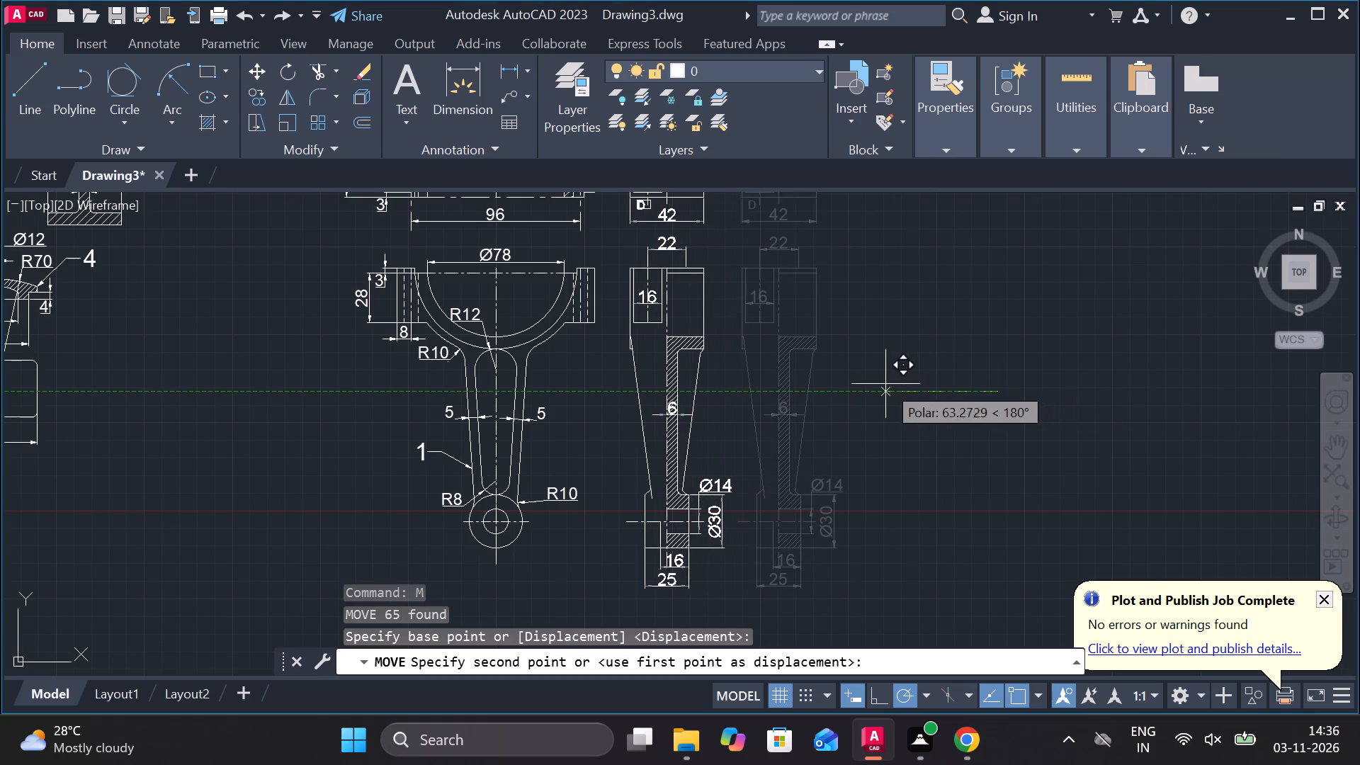
pyautogui.click(885, 384)
pyautogui.scroll(-2, 885, 384)
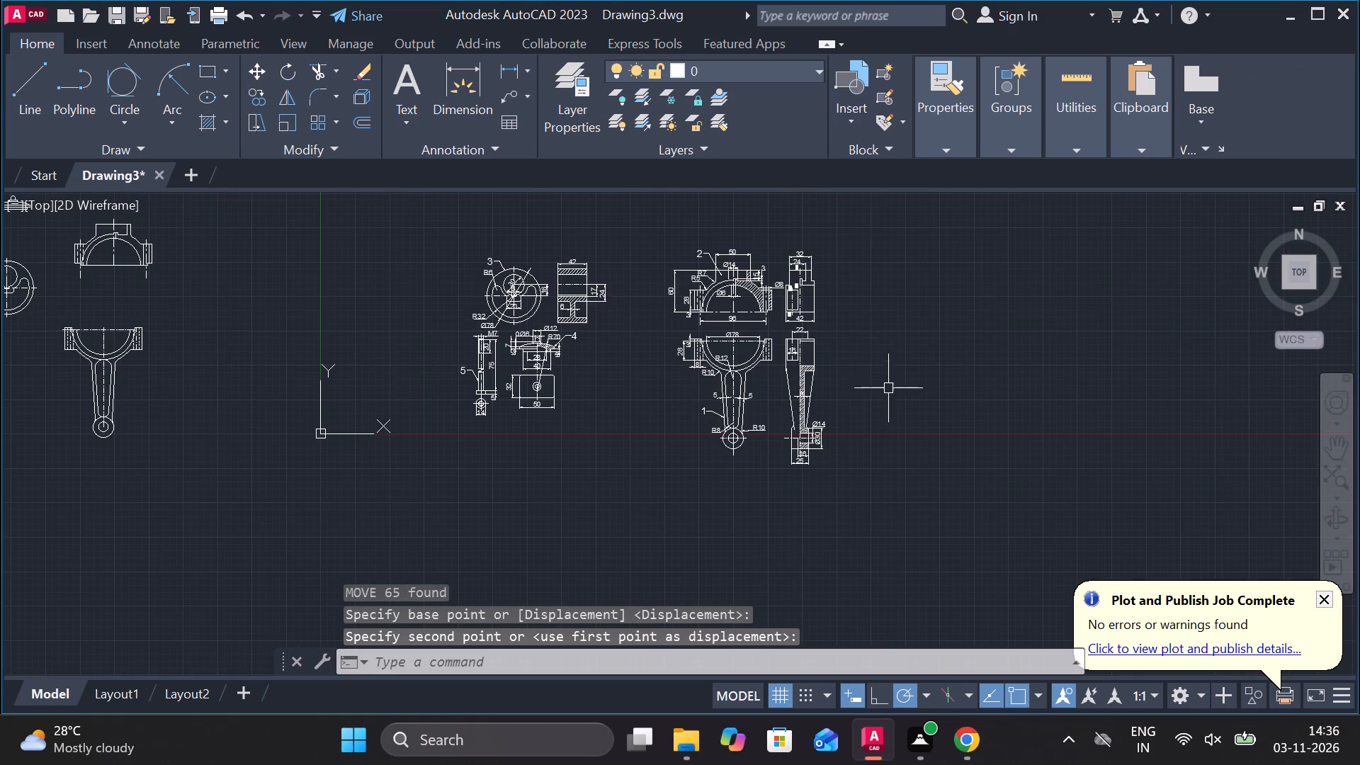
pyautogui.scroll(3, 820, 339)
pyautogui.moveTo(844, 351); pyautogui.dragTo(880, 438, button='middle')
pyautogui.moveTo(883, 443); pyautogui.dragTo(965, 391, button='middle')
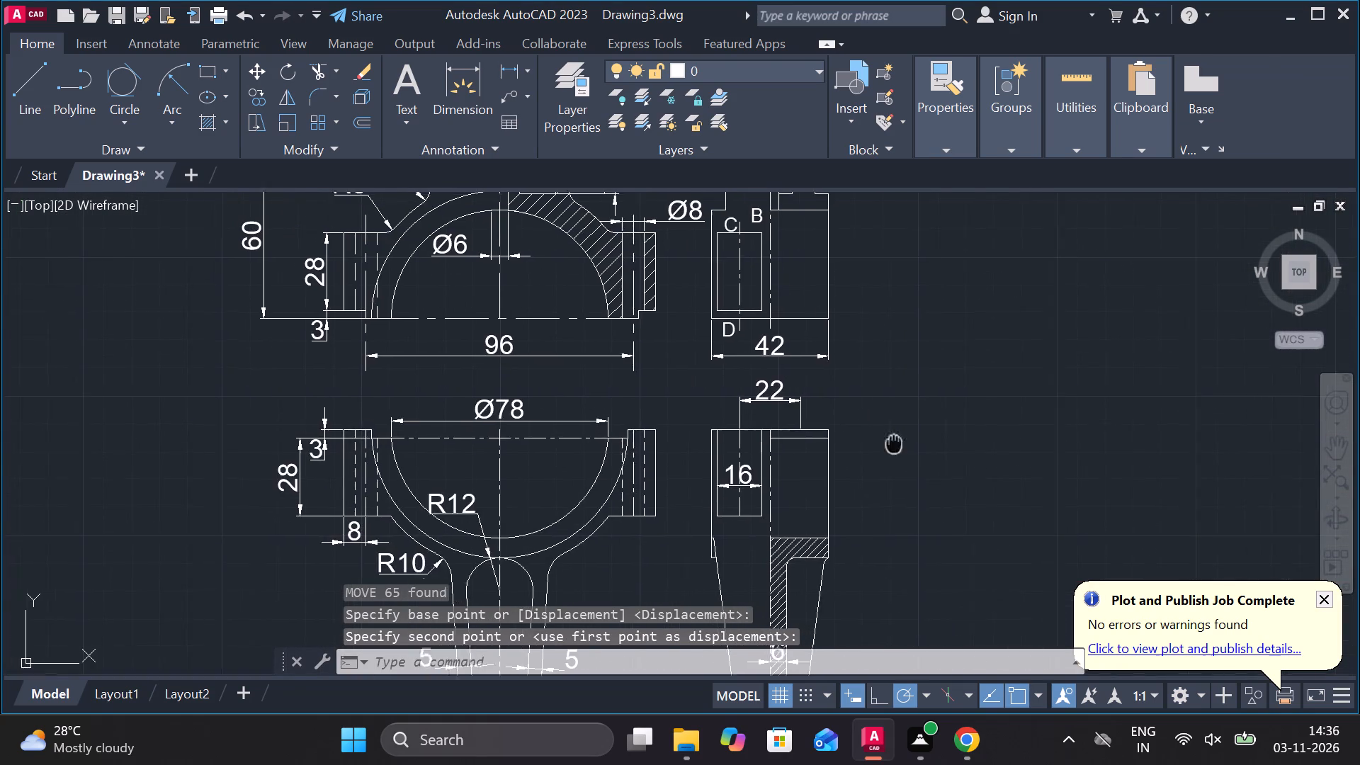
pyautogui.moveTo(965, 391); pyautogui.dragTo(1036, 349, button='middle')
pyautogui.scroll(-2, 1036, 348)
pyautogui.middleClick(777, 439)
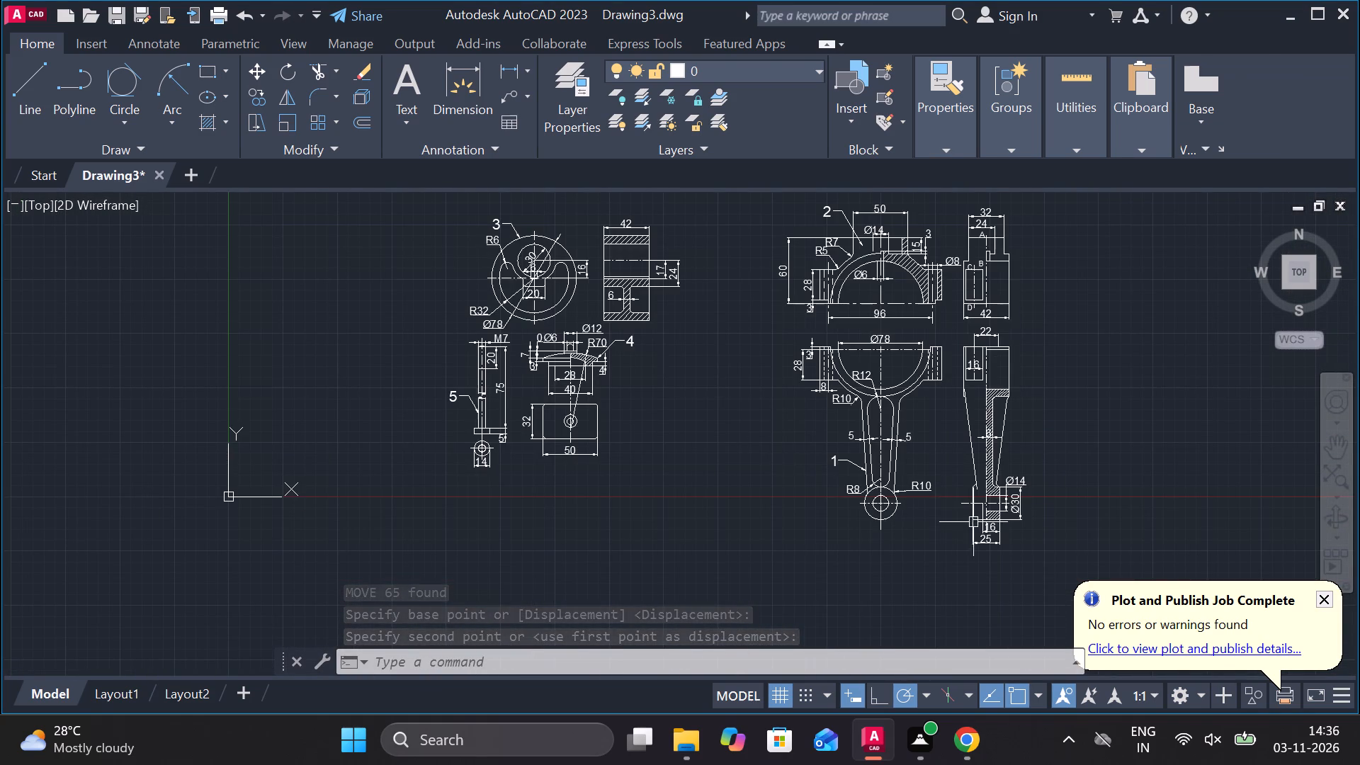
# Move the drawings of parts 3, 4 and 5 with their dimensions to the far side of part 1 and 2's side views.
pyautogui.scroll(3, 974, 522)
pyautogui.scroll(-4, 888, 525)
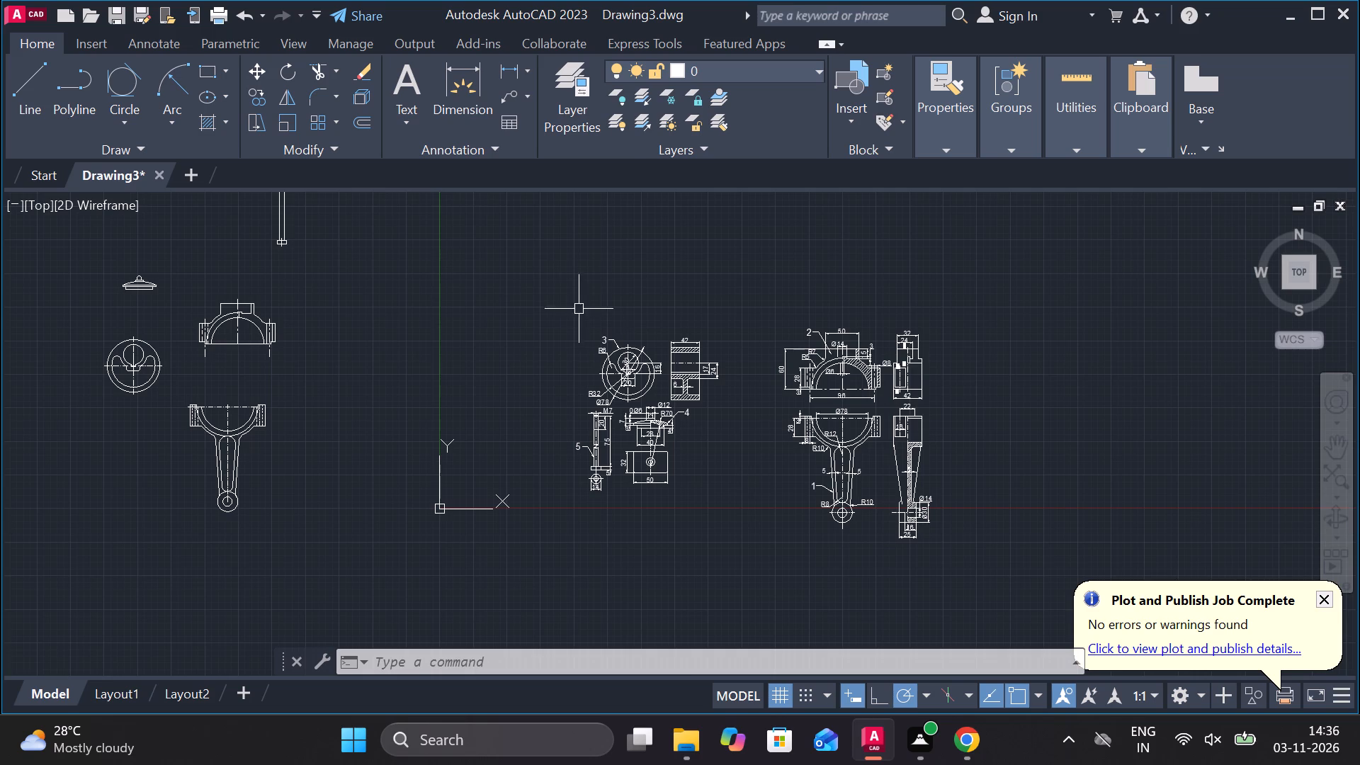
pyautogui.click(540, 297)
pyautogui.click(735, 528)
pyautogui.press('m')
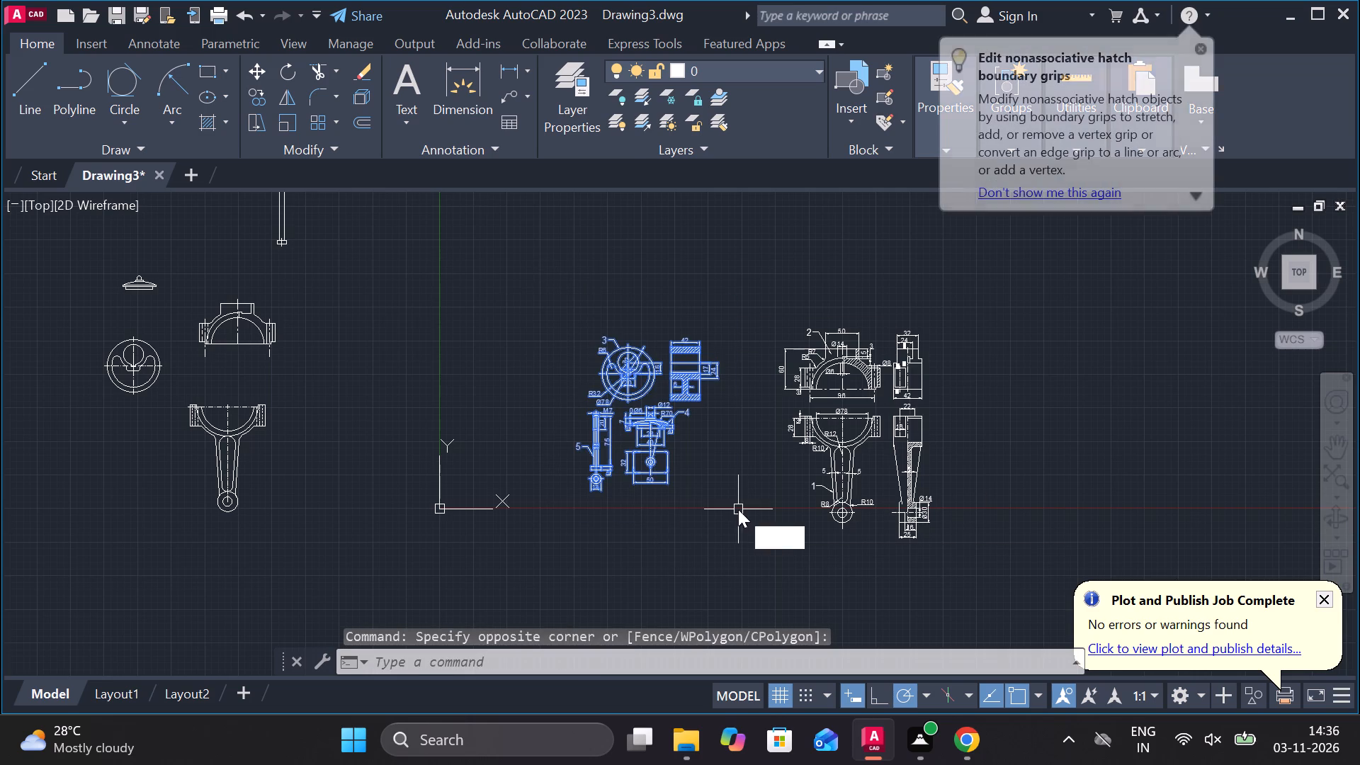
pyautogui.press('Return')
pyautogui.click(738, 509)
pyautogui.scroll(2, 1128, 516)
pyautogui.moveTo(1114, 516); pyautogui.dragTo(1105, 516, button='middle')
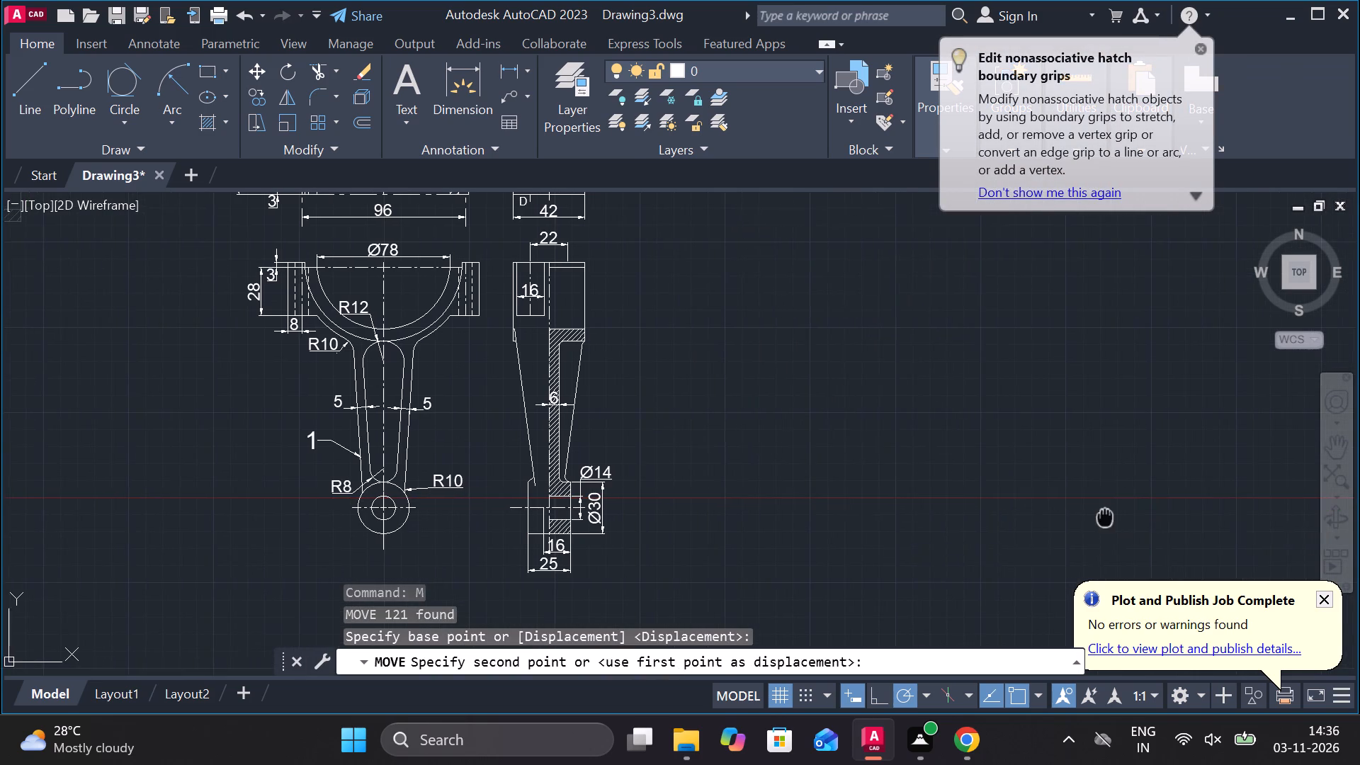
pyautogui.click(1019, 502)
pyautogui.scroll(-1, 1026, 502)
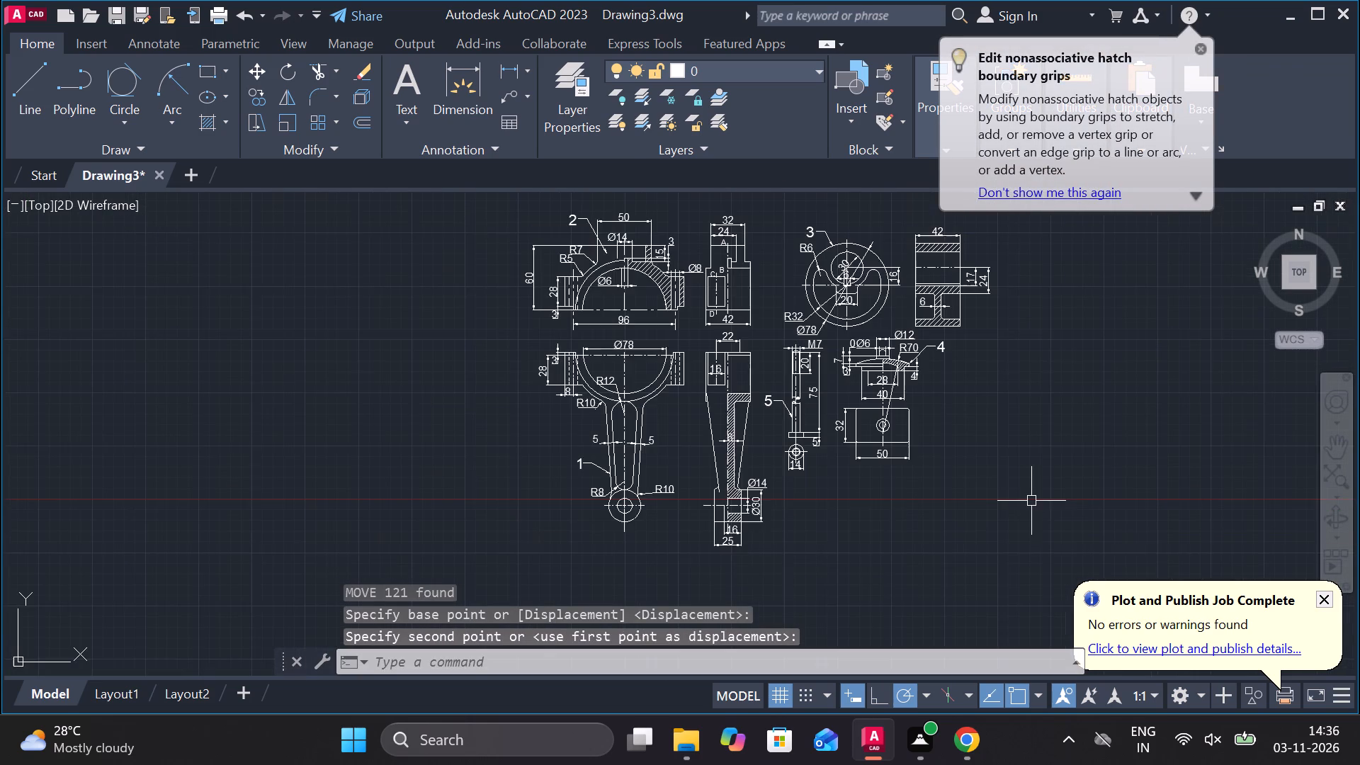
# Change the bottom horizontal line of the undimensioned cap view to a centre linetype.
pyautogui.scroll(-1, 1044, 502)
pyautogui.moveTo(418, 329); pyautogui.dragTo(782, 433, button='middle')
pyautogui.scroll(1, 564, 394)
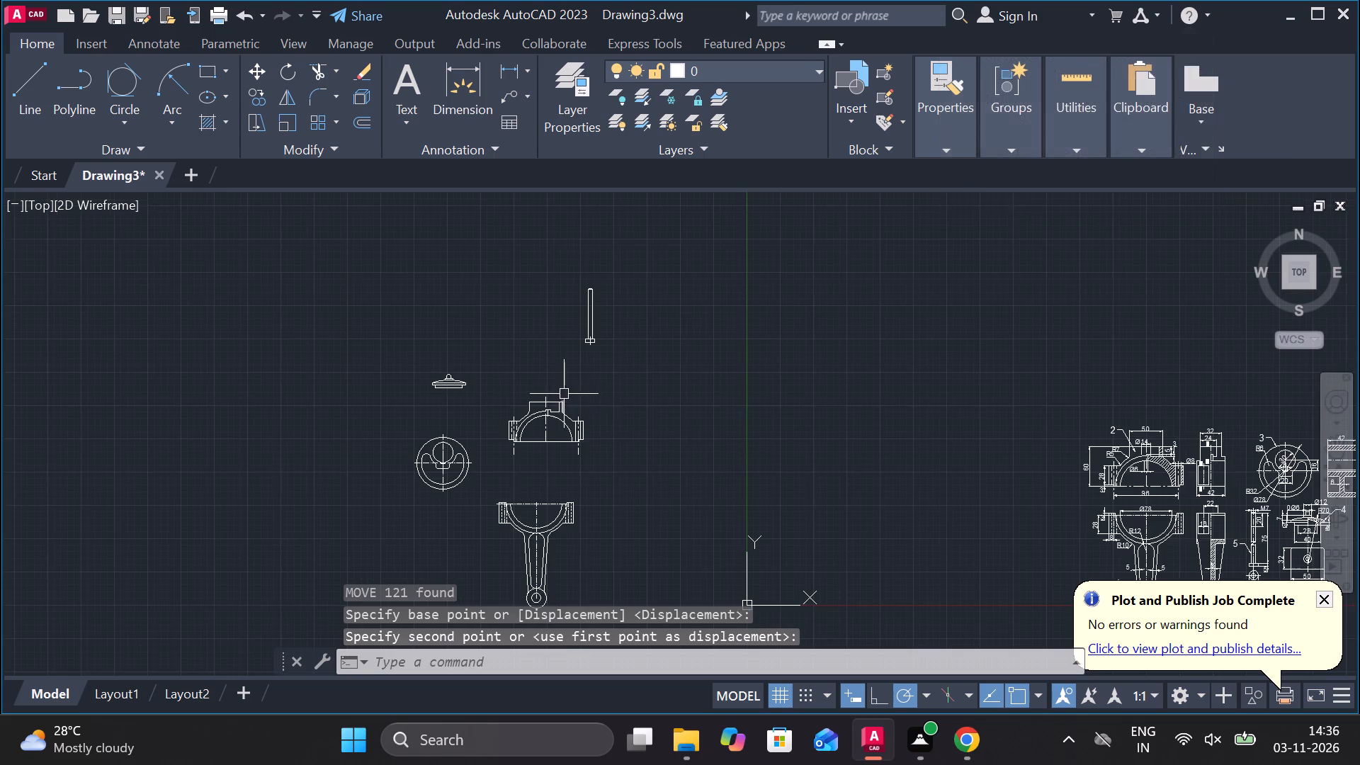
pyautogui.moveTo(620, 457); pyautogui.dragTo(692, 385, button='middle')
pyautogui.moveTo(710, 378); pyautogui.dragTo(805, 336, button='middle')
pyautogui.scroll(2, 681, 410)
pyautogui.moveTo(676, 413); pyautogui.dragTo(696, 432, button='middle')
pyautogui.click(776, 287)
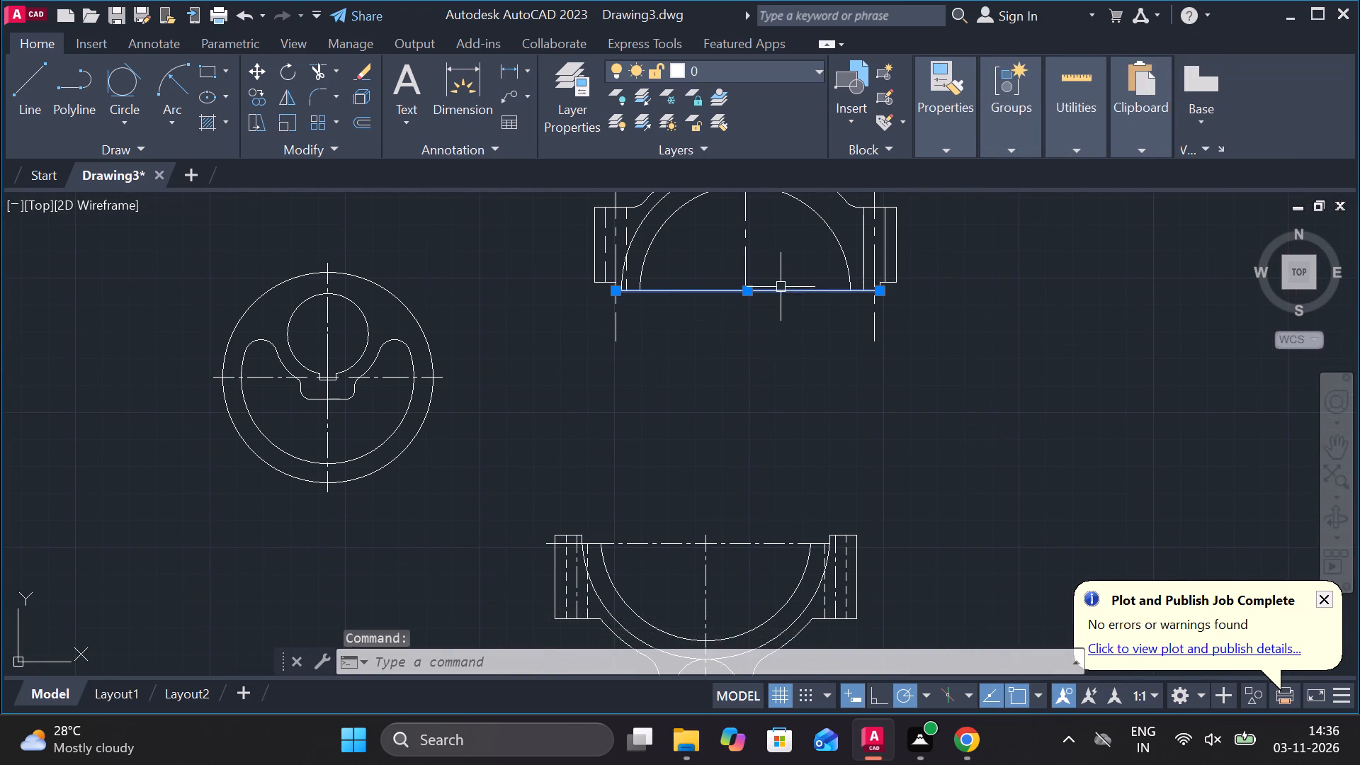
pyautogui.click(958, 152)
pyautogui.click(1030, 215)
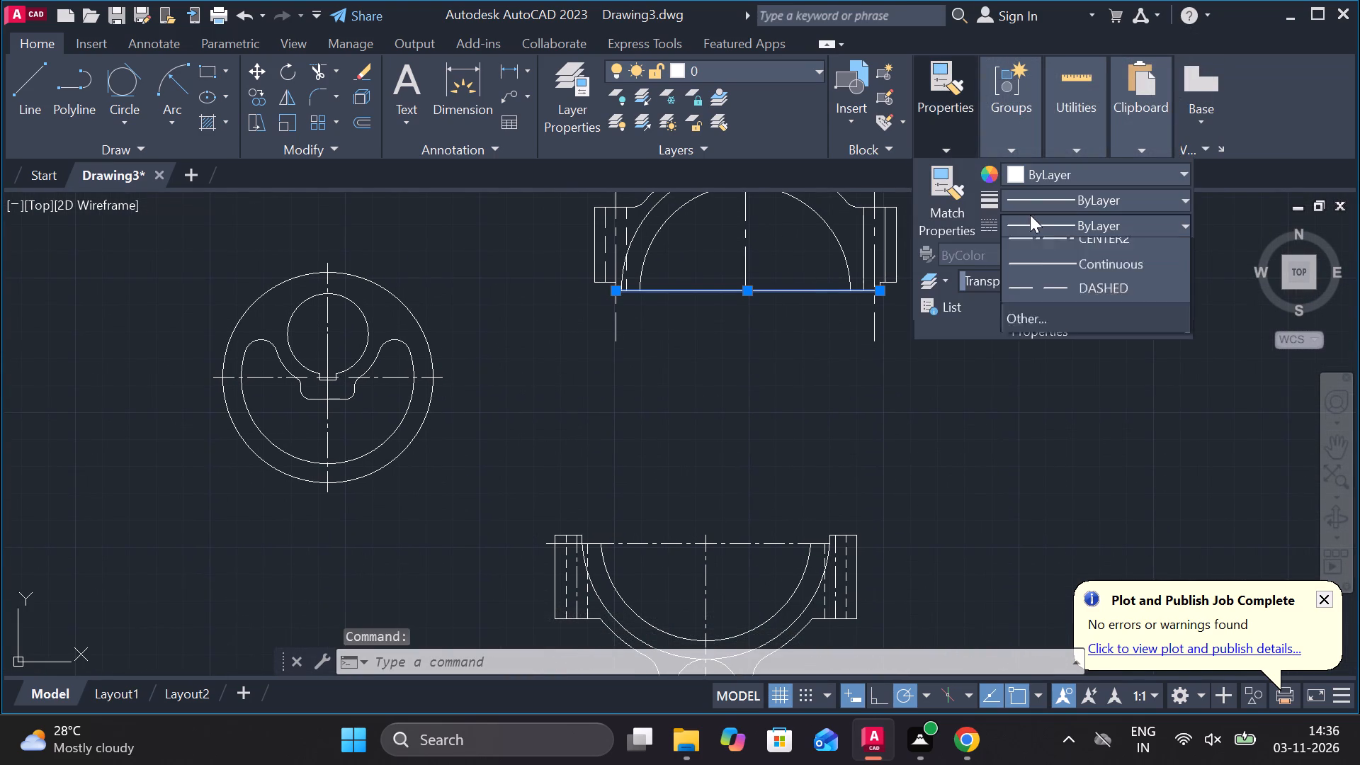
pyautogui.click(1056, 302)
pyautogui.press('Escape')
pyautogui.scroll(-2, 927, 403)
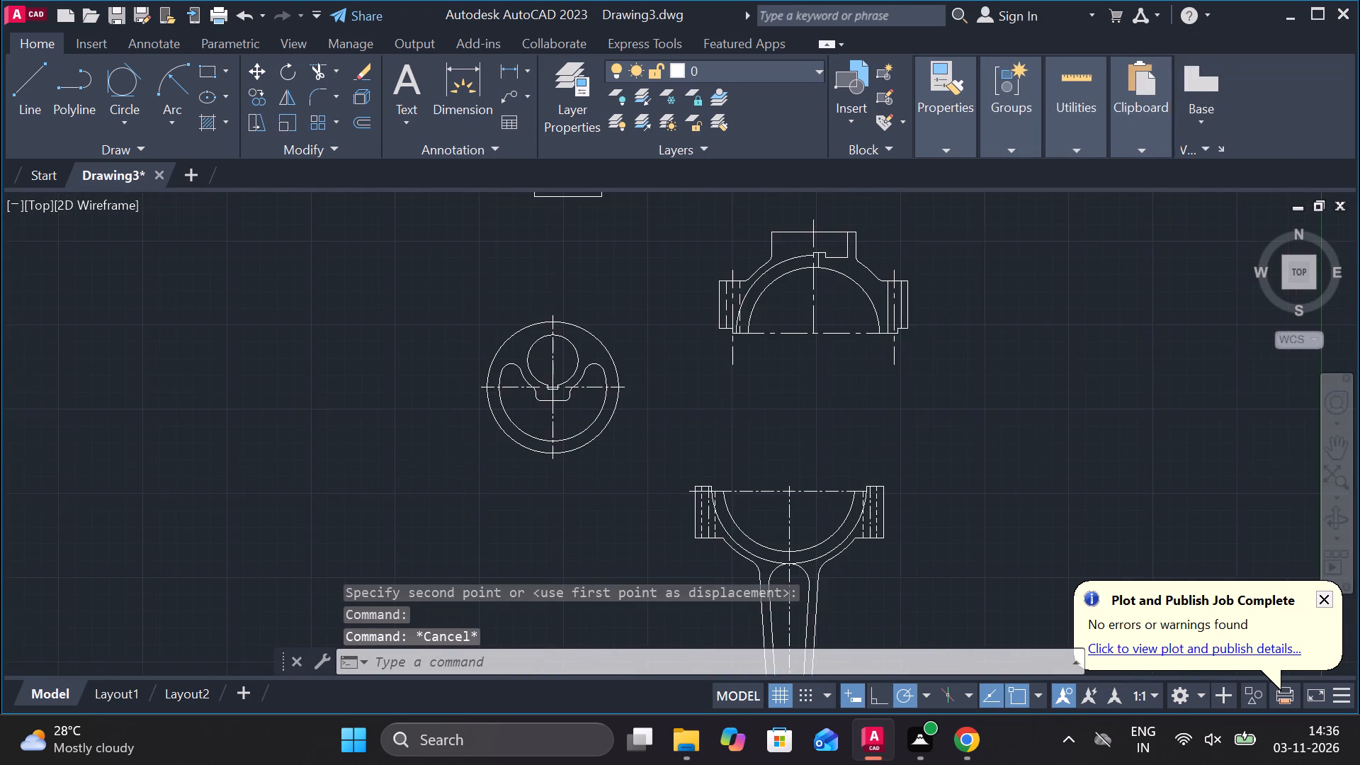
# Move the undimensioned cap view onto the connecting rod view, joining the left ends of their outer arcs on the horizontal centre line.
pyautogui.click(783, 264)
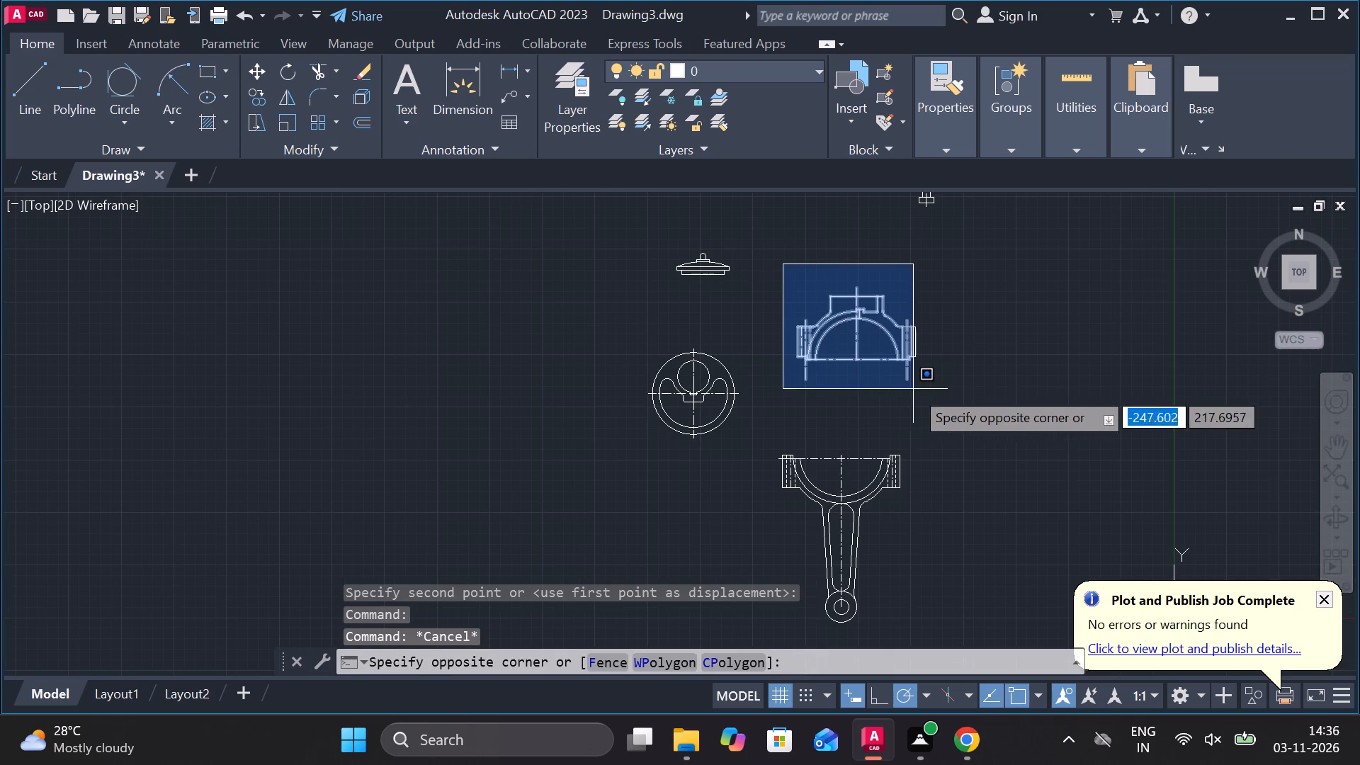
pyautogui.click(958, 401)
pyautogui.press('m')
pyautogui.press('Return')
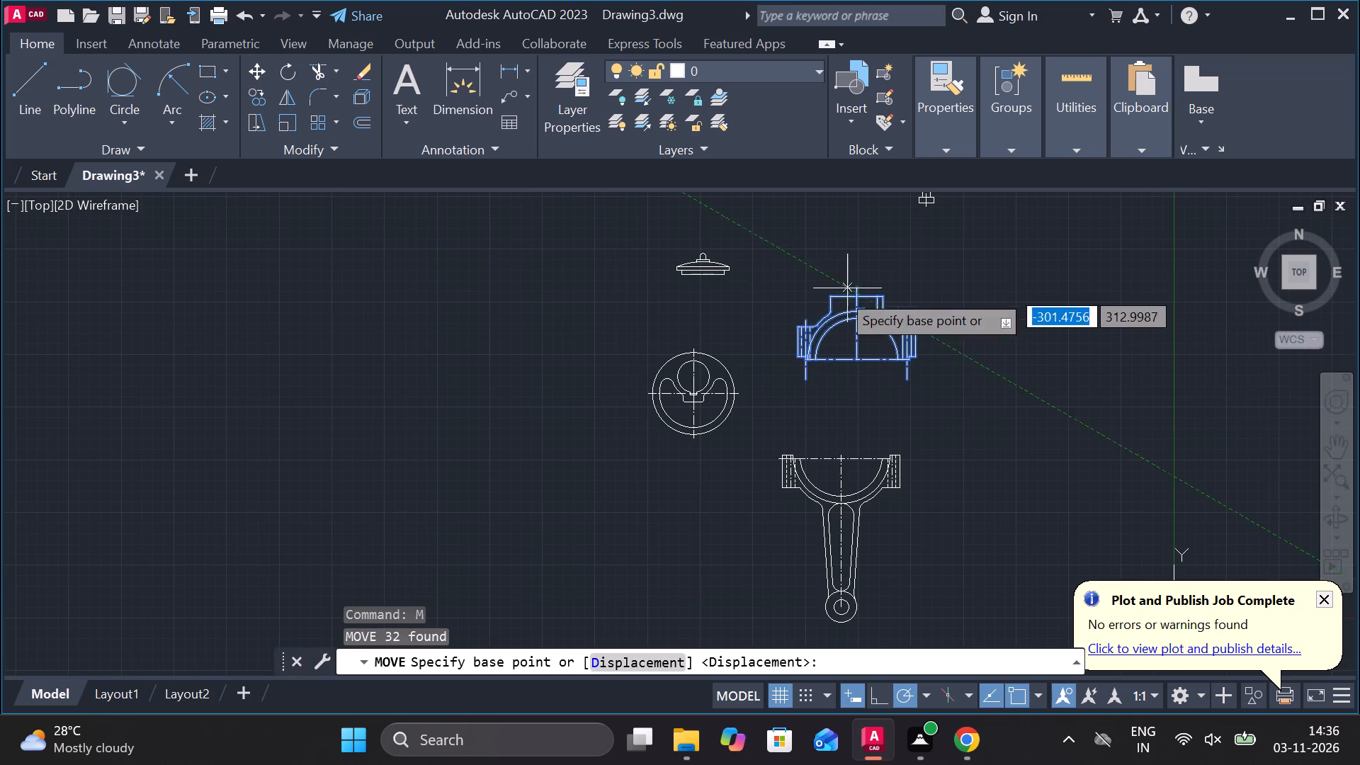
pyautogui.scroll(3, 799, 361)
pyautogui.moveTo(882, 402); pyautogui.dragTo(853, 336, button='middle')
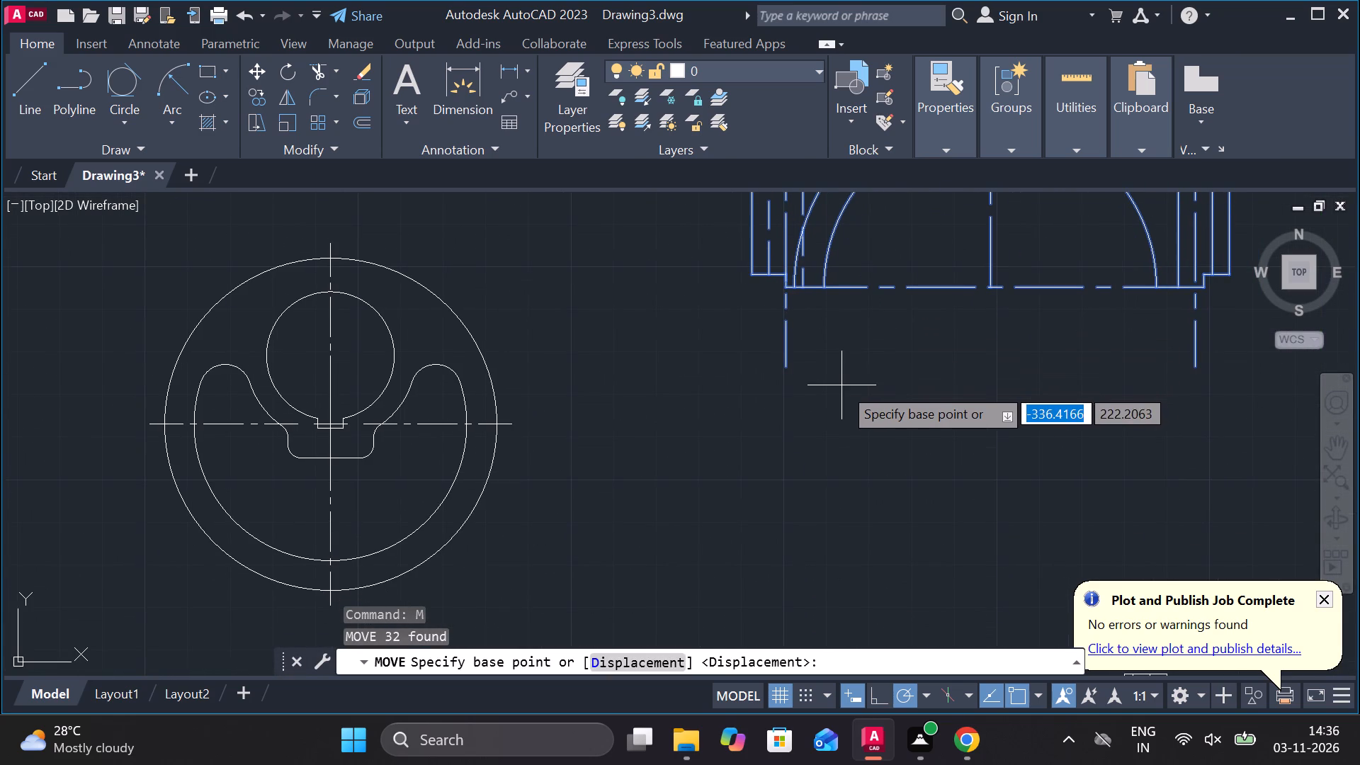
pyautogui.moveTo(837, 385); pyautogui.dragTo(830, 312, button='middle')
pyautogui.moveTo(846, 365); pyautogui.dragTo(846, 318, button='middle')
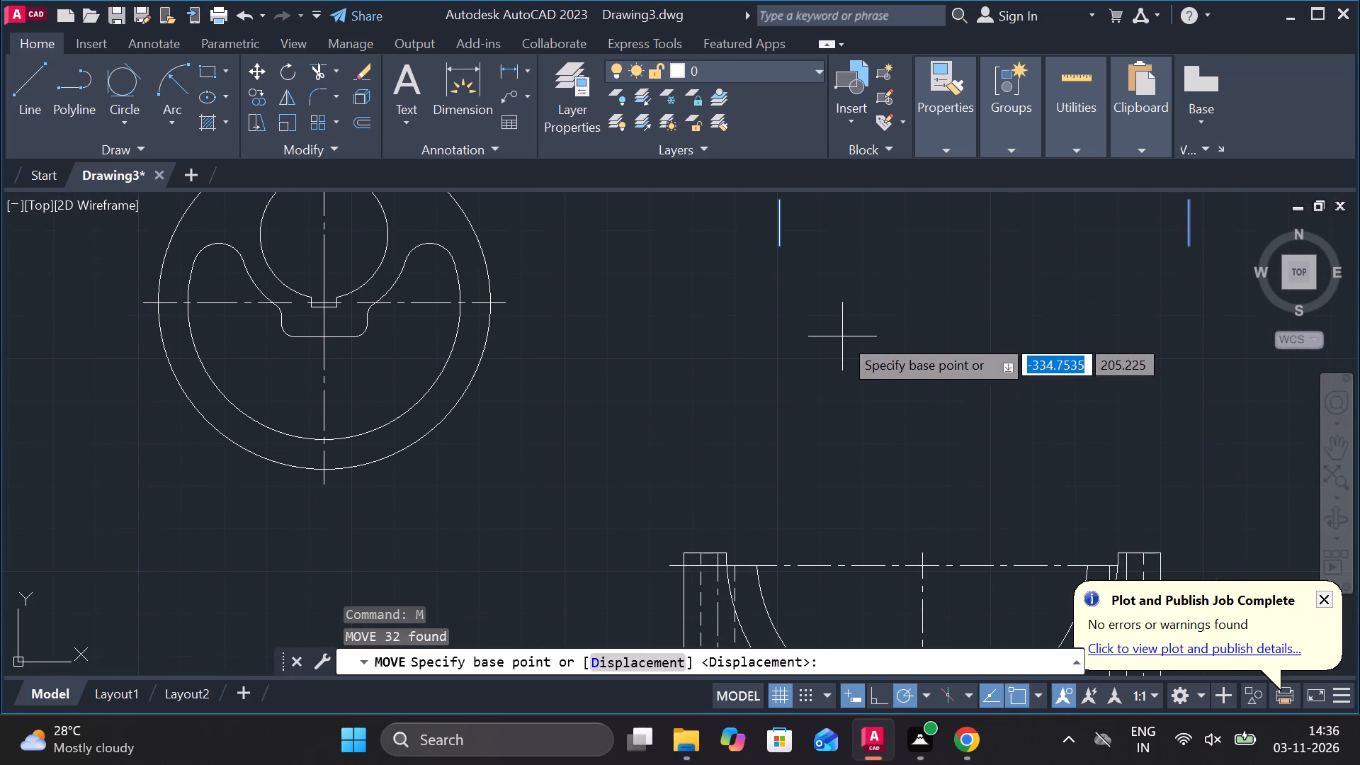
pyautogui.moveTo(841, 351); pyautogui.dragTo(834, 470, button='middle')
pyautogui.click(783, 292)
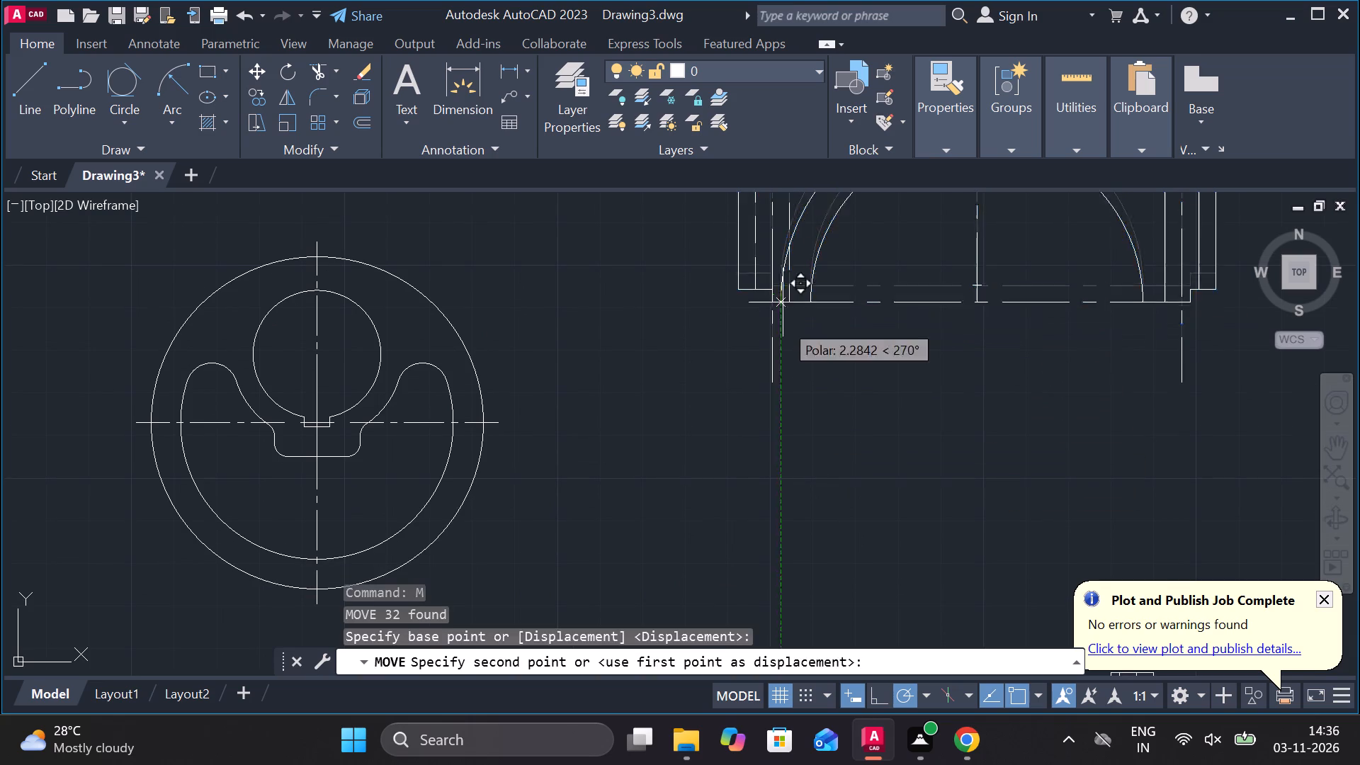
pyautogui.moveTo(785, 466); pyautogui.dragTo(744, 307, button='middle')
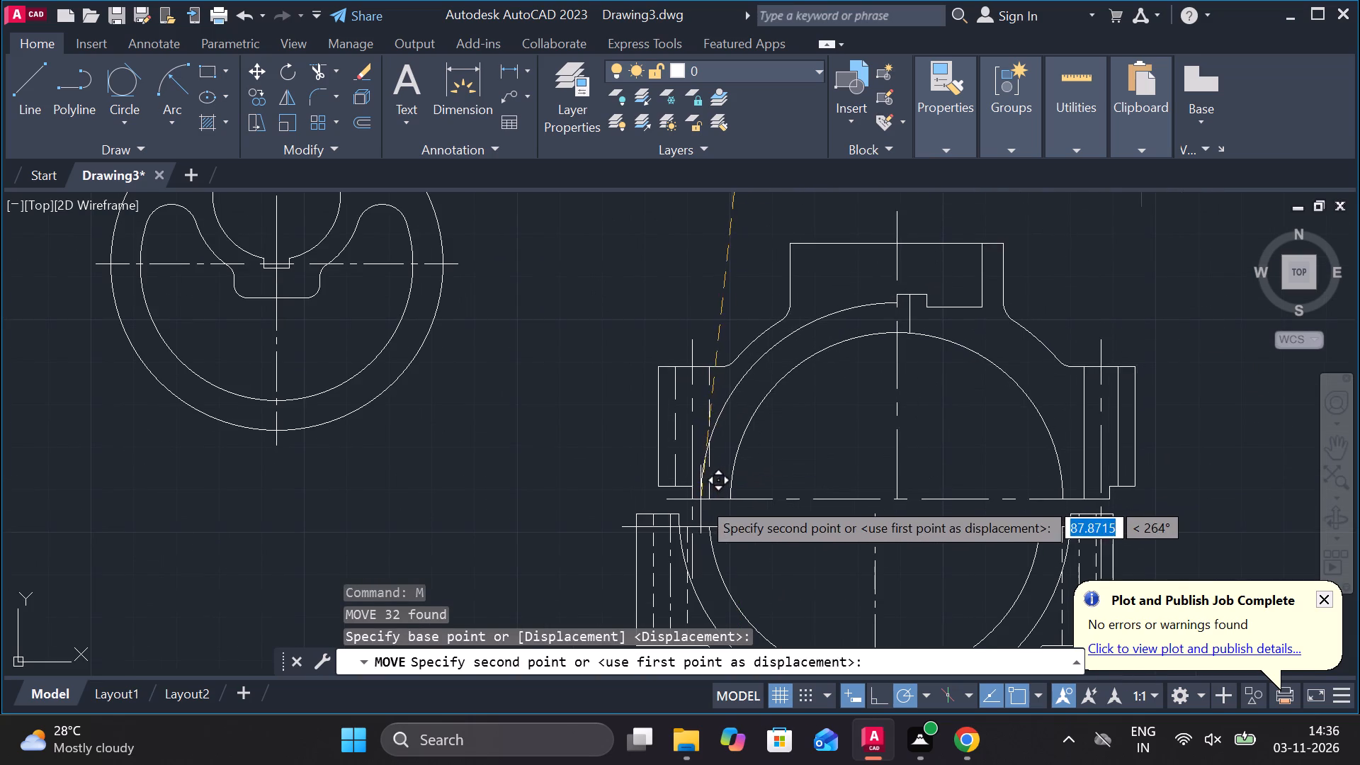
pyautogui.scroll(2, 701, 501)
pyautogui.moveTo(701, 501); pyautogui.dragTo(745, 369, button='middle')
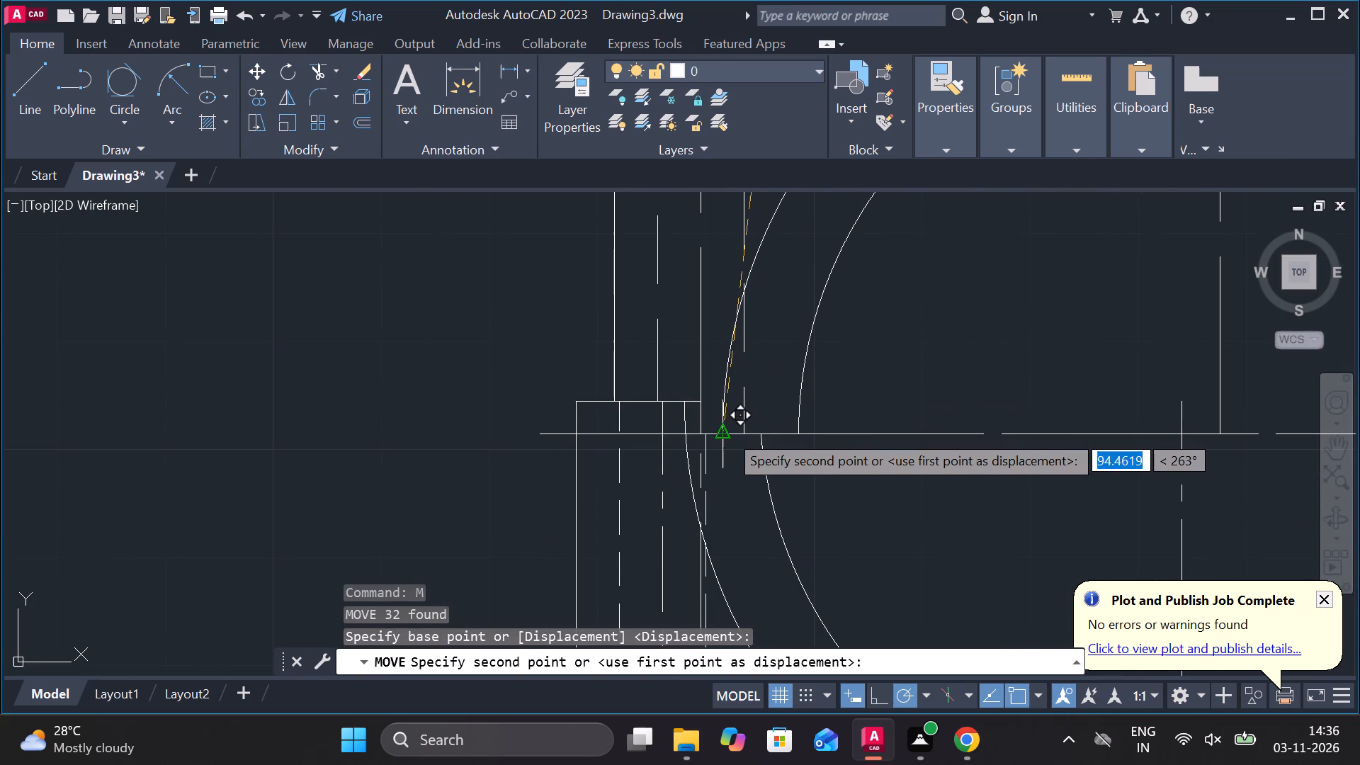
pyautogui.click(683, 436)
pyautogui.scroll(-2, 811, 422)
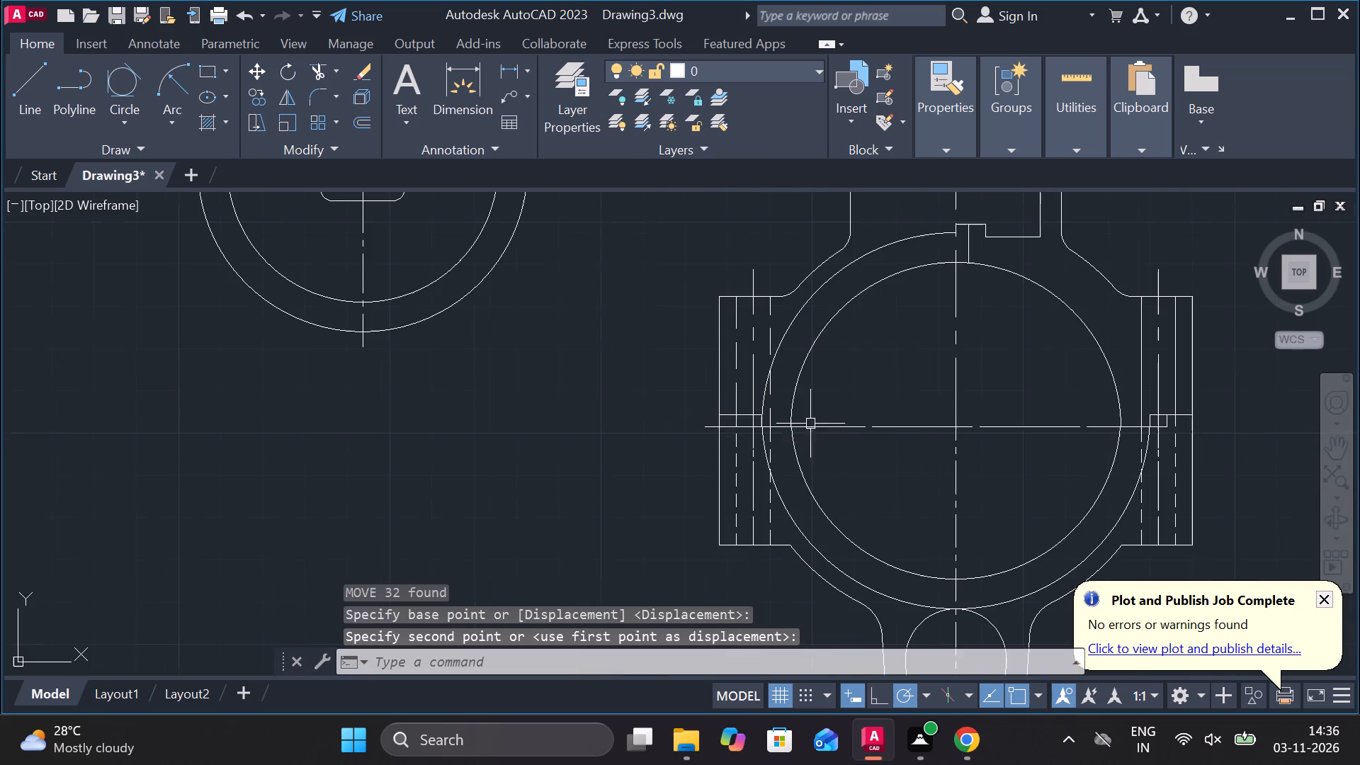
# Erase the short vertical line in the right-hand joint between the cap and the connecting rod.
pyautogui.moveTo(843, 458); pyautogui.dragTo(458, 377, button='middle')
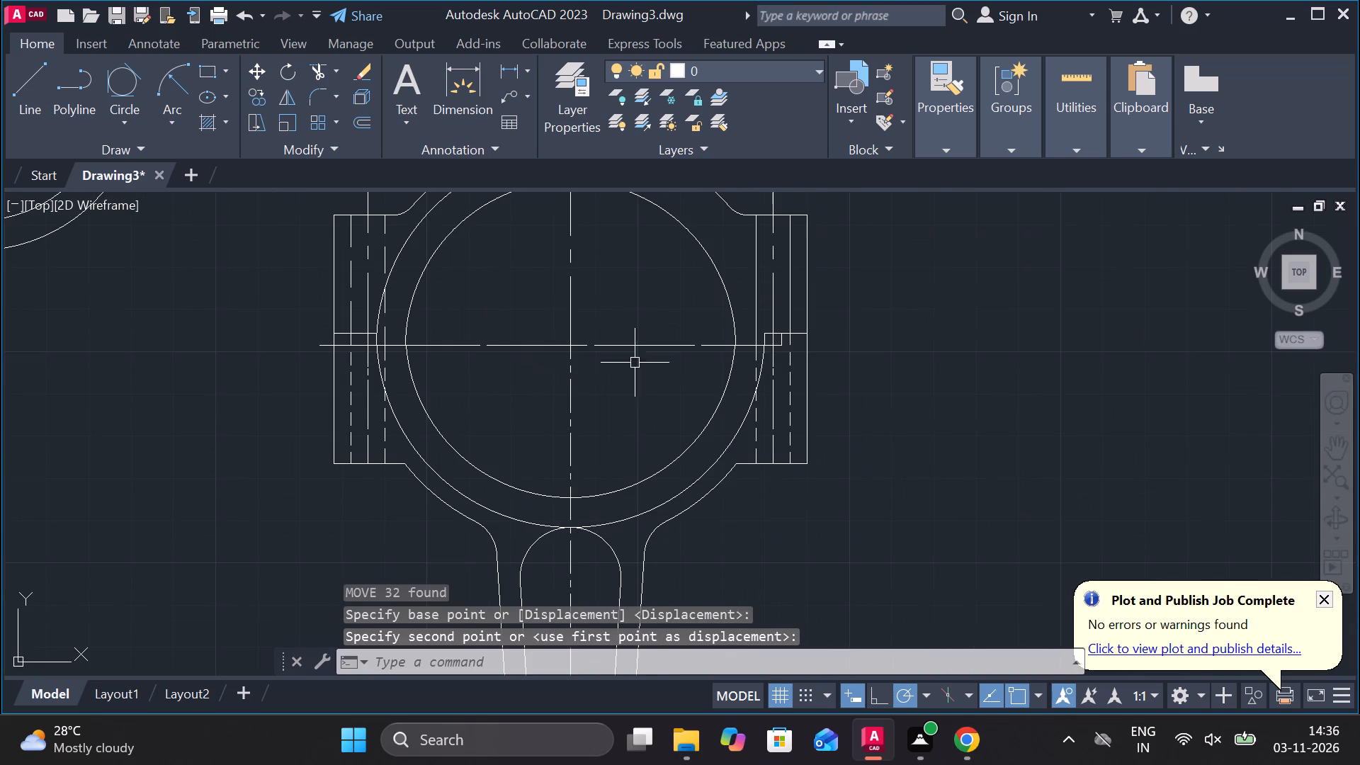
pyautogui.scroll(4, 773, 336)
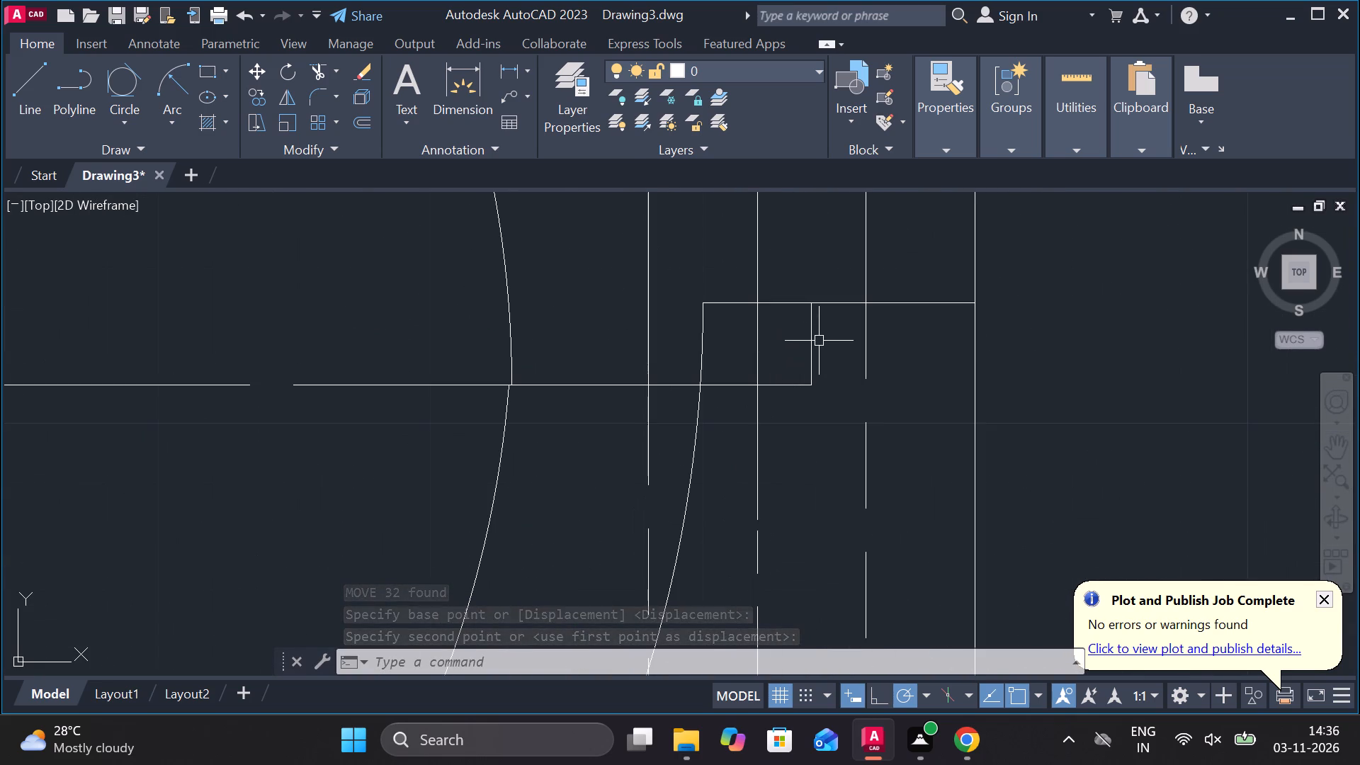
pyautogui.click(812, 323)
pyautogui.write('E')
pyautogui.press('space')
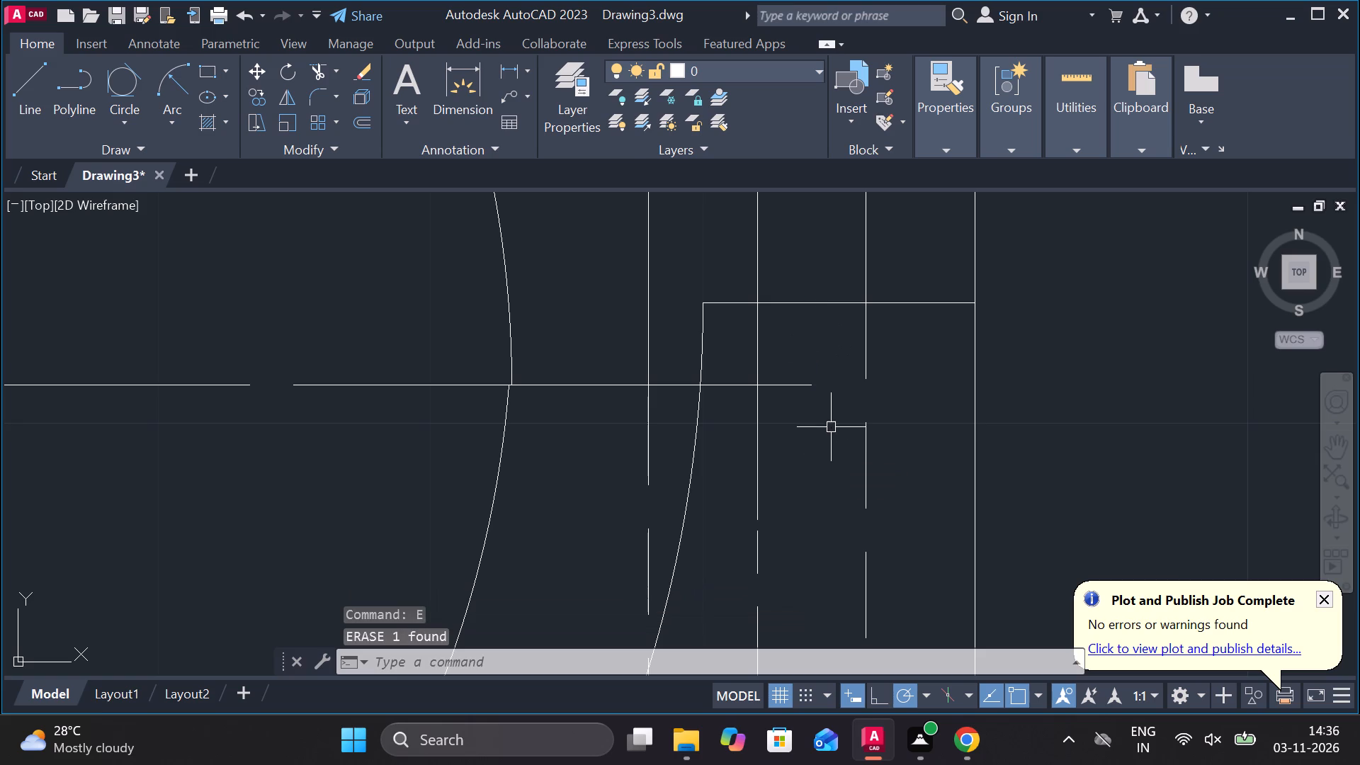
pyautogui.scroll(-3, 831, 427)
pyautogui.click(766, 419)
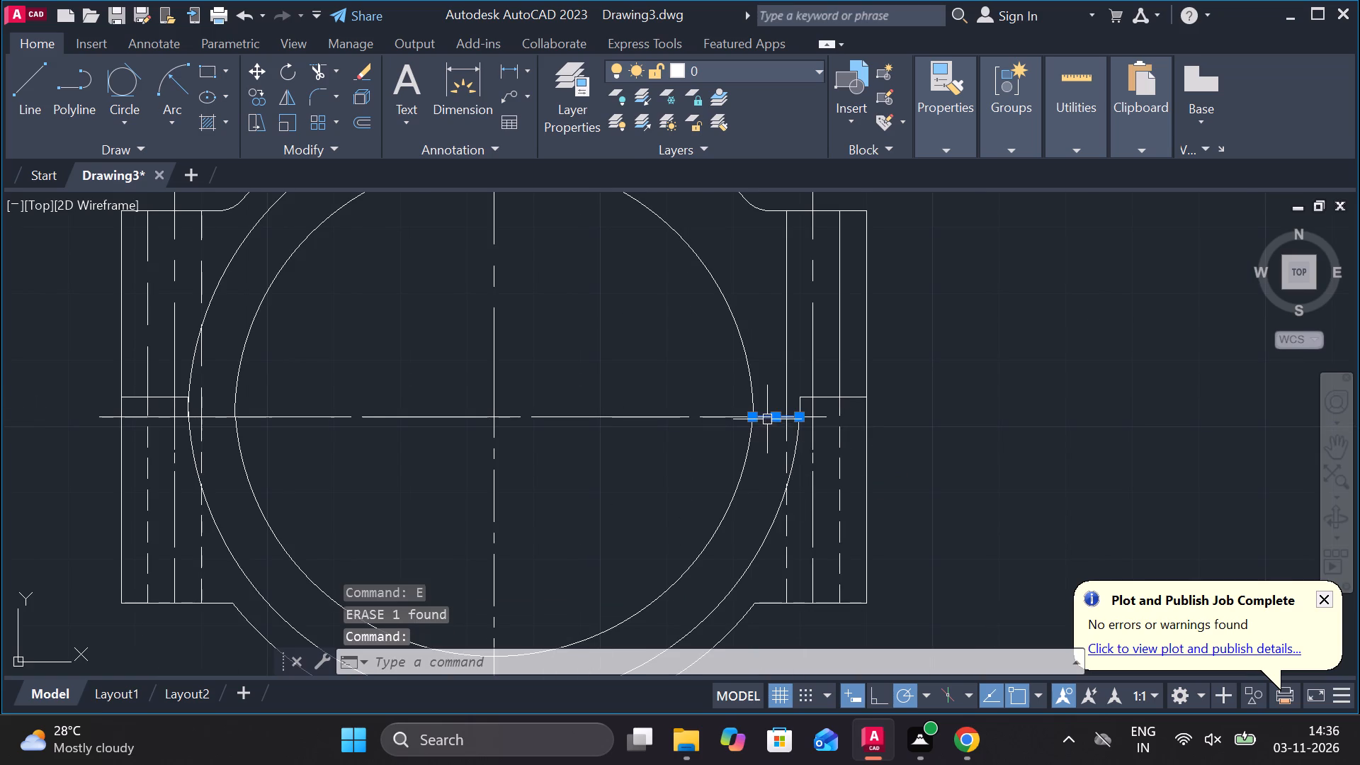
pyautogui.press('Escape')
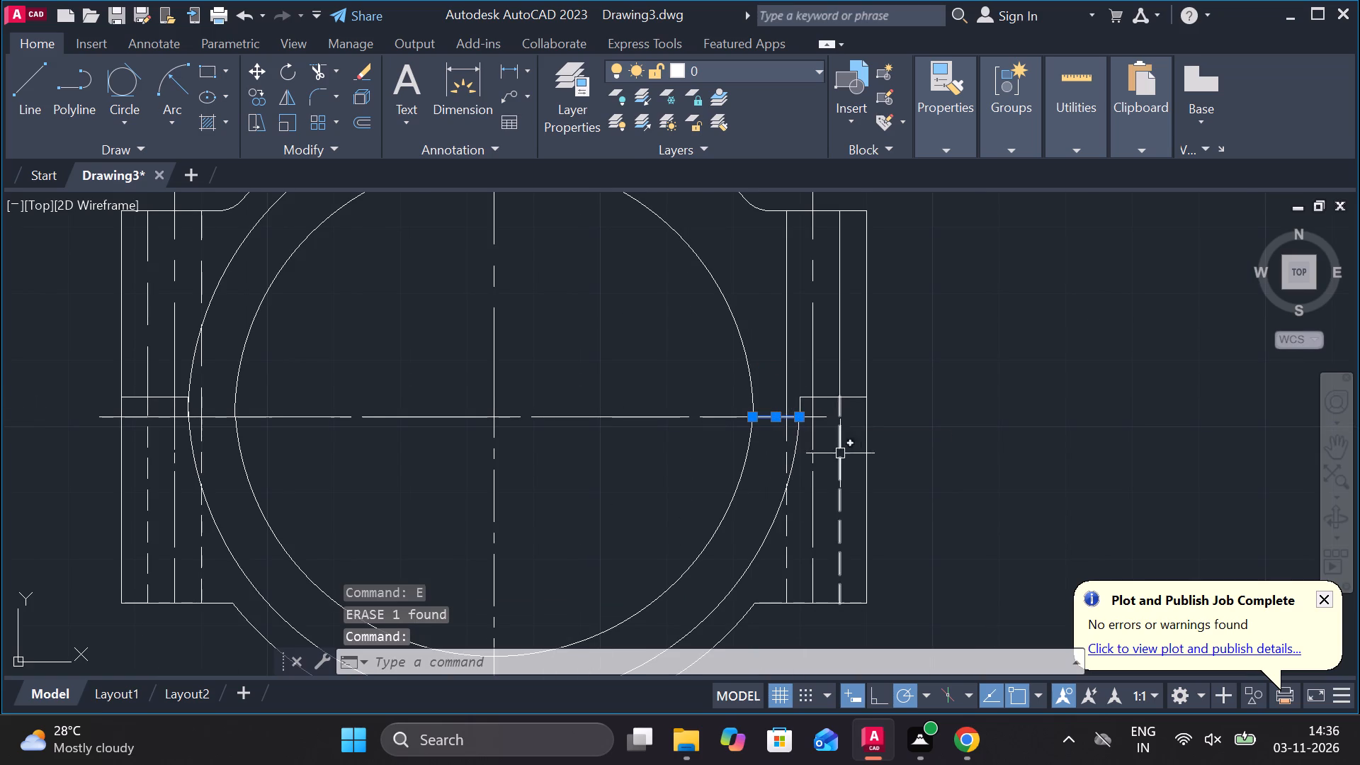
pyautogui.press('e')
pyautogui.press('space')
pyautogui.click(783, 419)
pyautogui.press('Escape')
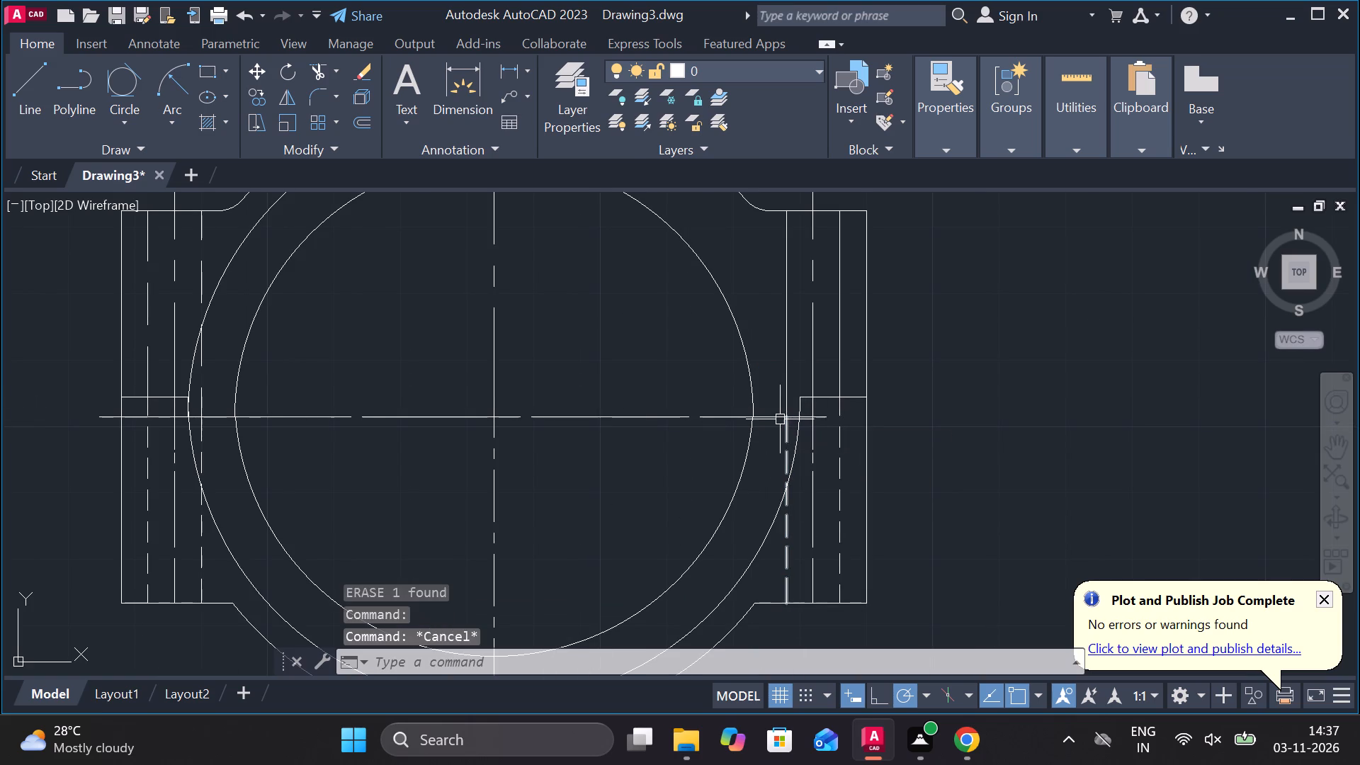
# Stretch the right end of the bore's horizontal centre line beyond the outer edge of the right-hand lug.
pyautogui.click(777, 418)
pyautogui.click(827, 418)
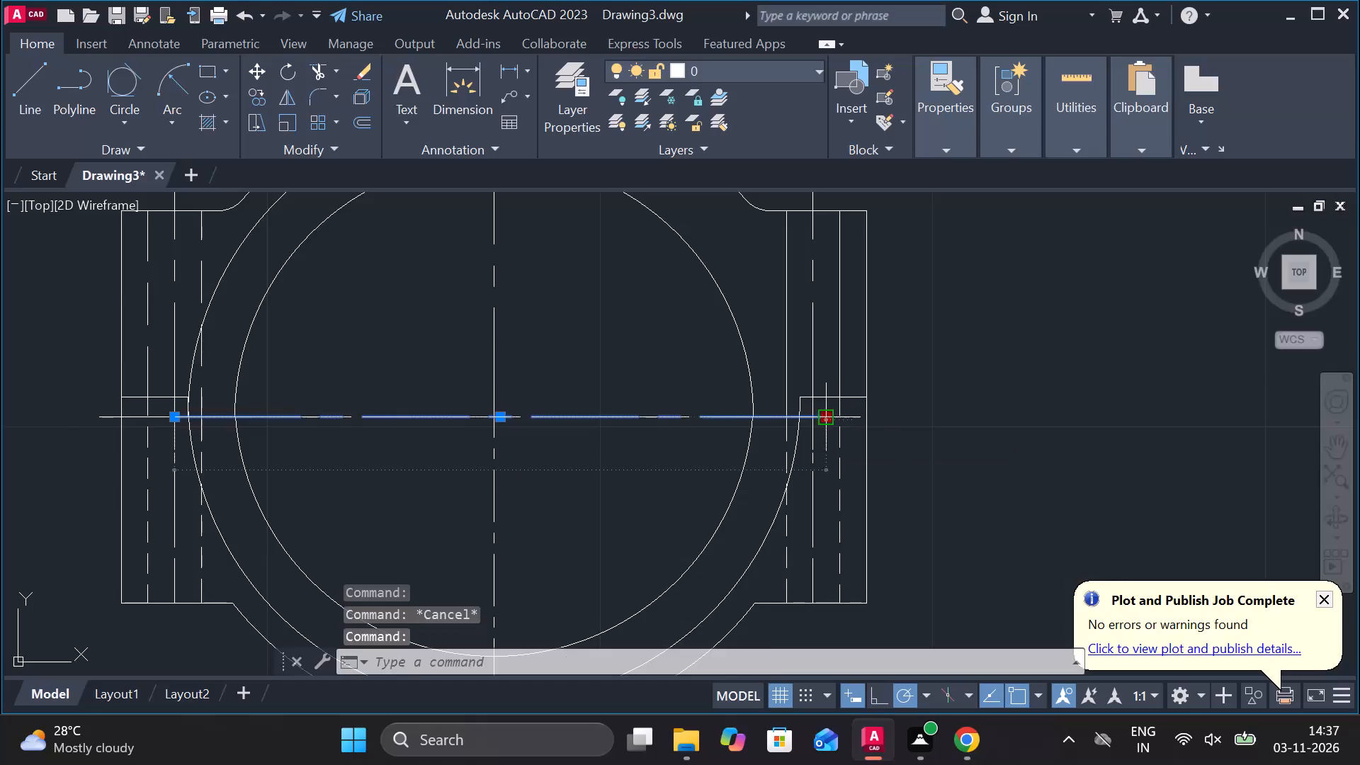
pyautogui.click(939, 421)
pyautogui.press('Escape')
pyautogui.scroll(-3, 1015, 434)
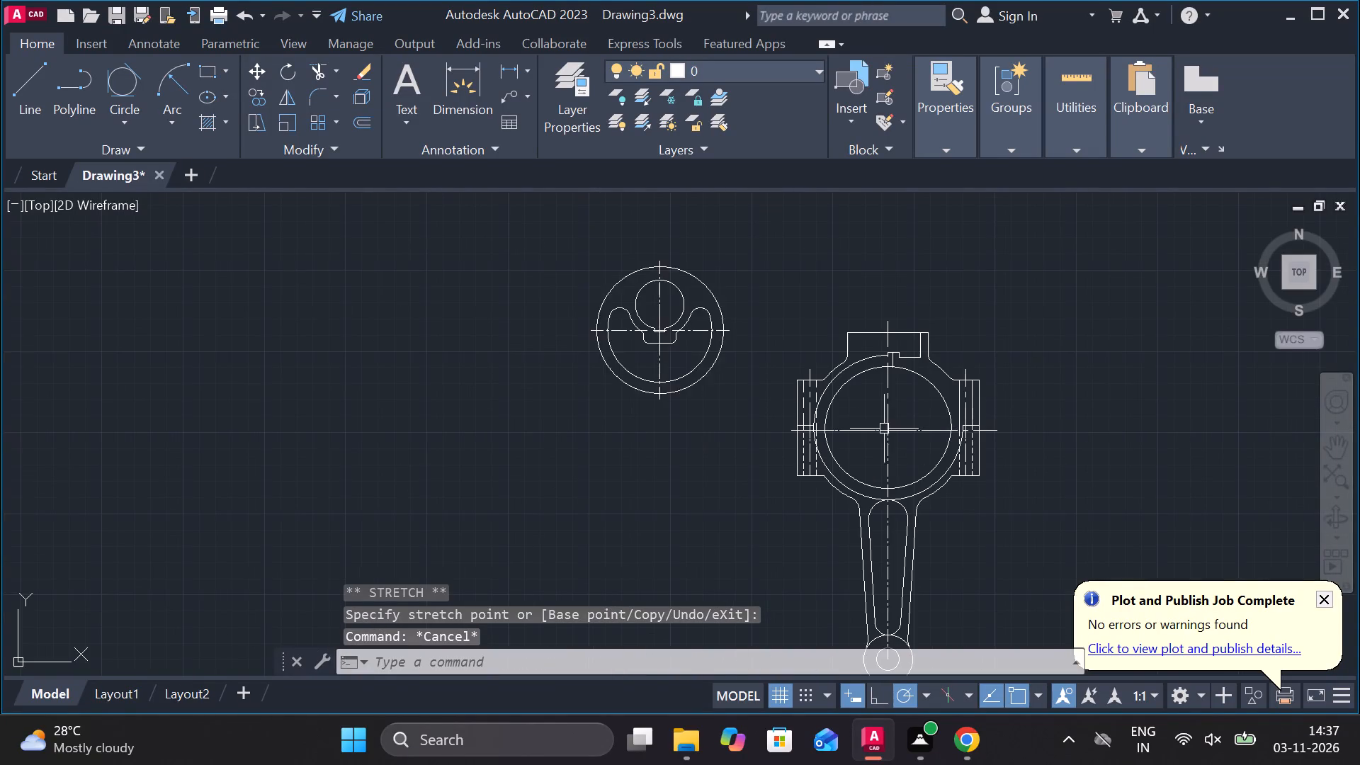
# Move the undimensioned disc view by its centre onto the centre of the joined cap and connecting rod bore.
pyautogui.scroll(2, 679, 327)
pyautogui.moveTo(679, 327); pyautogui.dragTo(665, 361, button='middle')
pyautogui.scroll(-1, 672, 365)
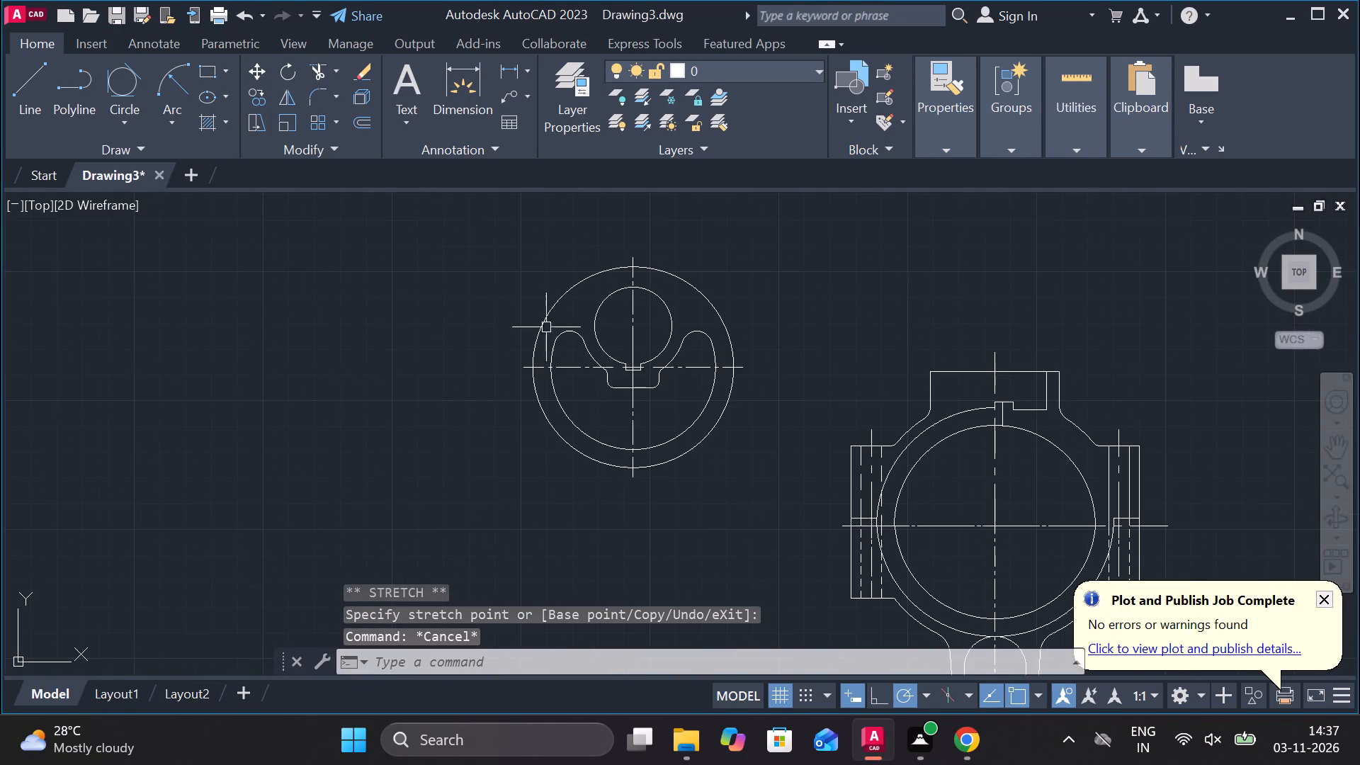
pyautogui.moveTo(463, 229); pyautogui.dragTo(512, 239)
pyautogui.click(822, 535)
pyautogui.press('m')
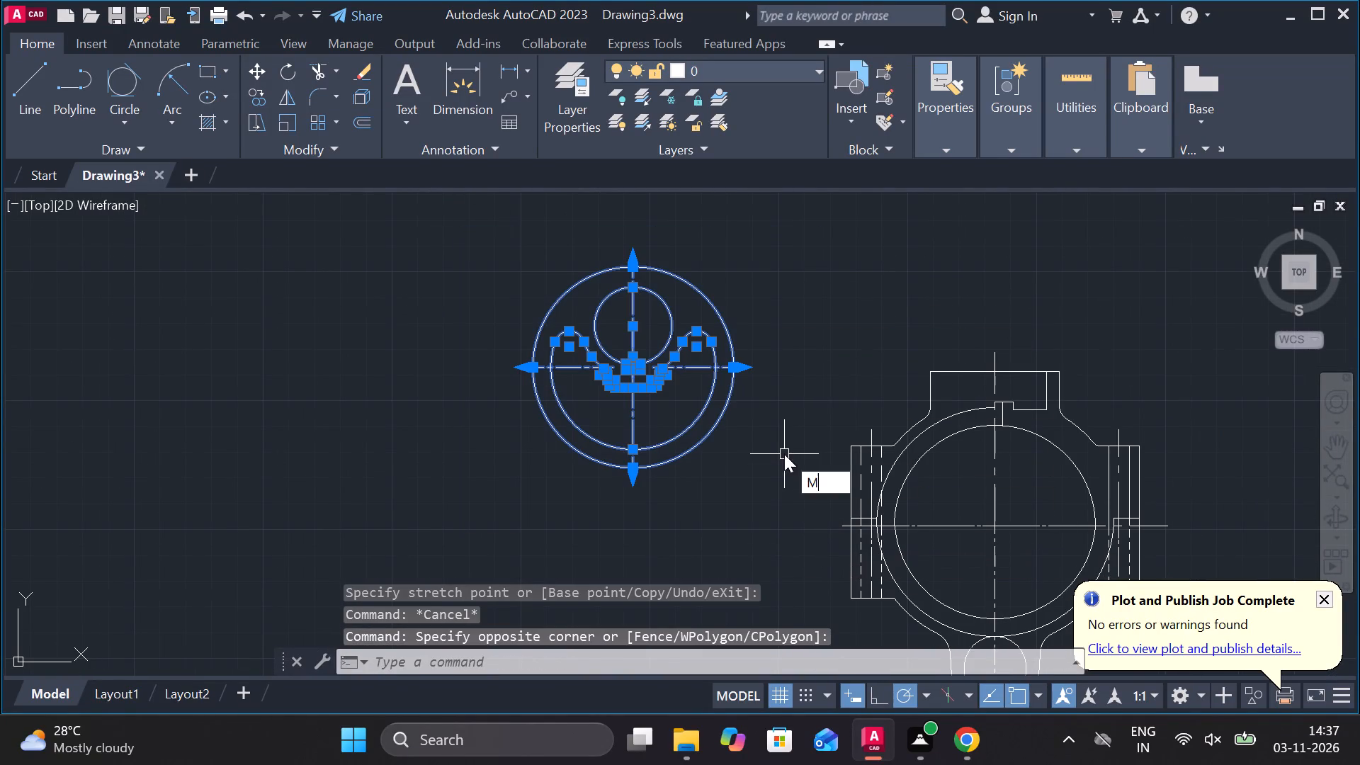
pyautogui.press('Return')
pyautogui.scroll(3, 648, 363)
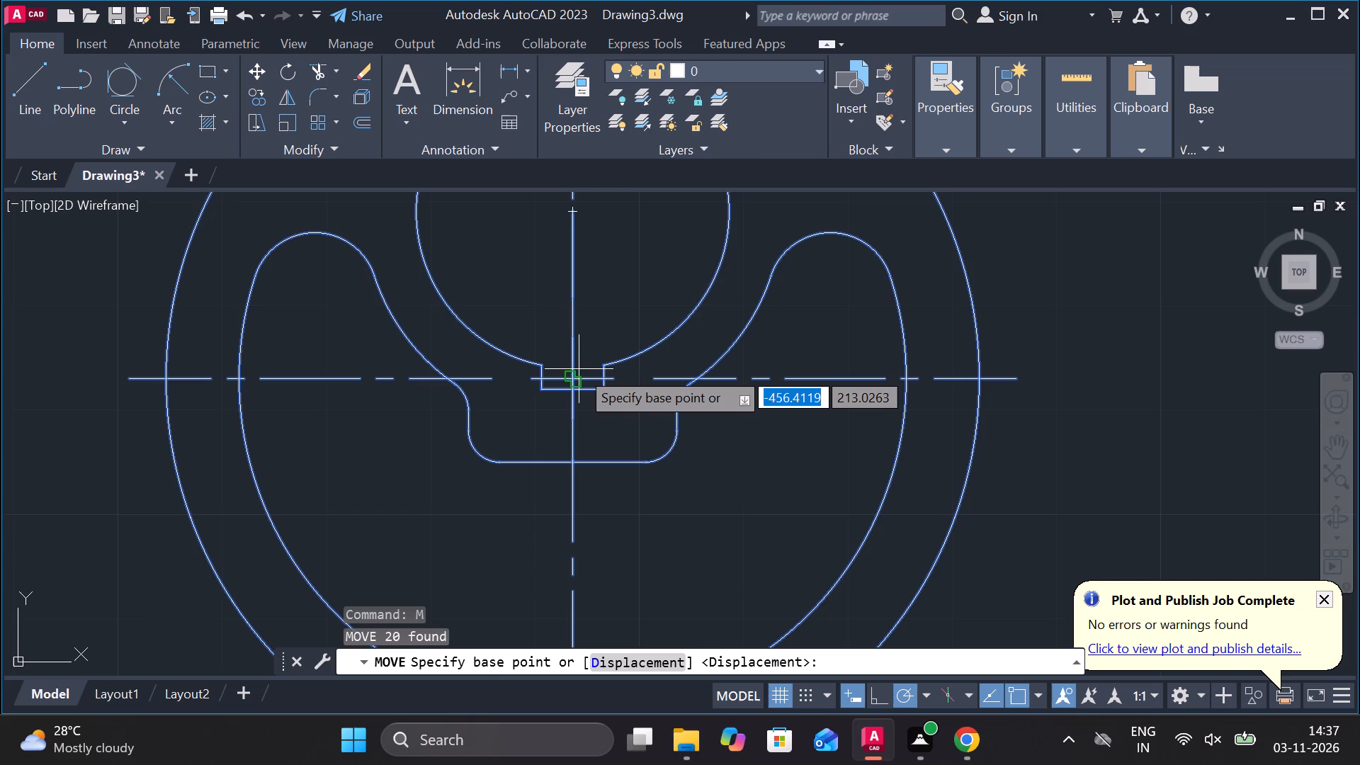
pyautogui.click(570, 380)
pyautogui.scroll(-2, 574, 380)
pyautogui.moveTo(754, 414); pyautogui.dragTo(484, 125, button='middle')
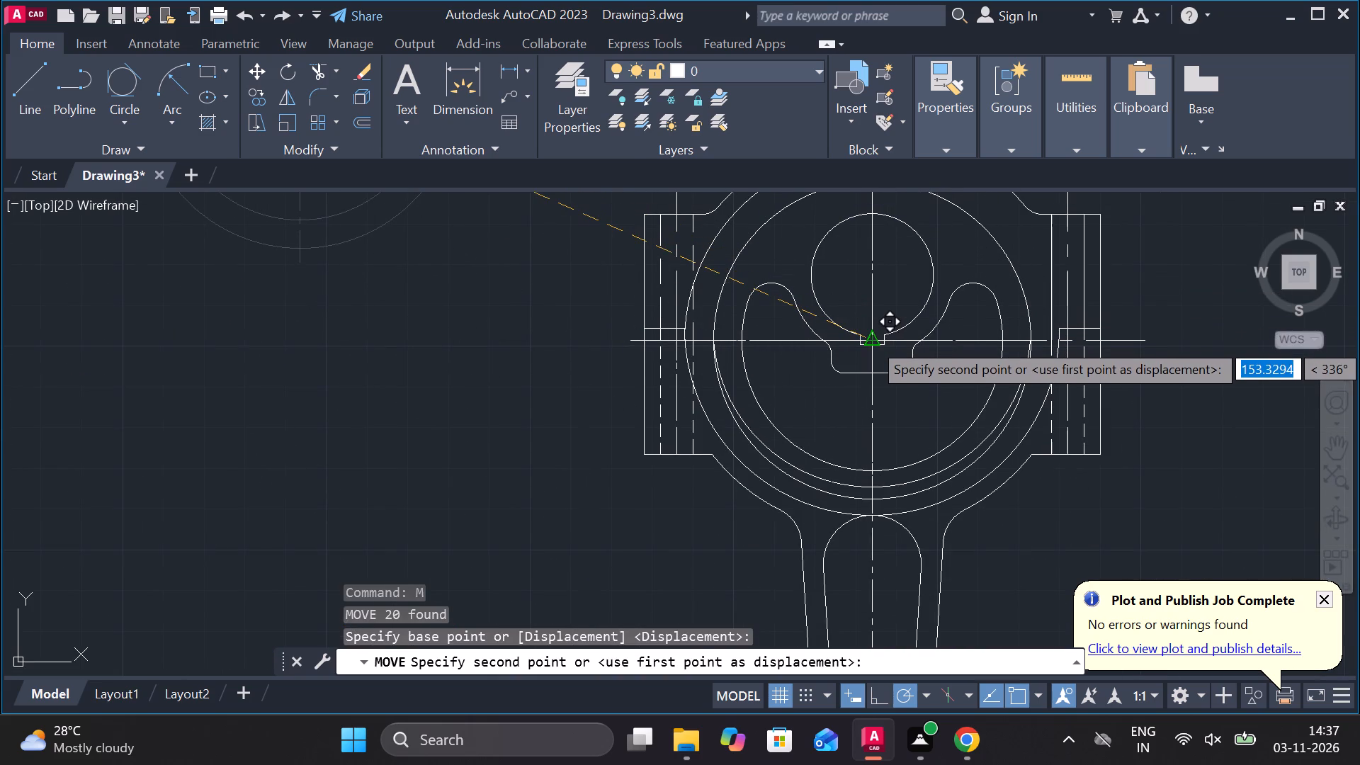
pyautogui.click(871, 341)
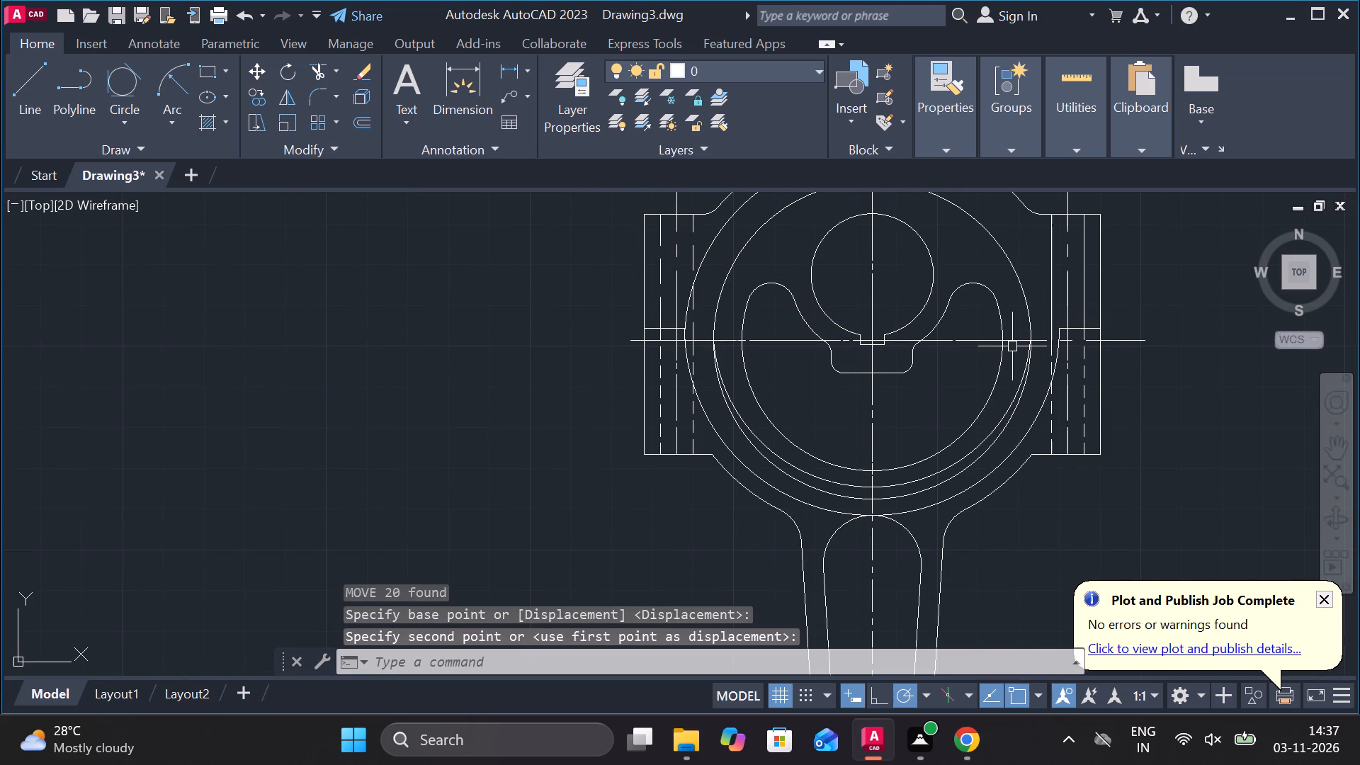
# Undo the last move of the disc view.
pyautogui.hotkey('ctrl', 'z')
# Examine the left-hand joint between the cap and the connecting rod, where their arcs meet the horizontal centre line.
pyautogui.moveTo(1013, 346); pyautogui.dragTo(965, 329, button='middle')
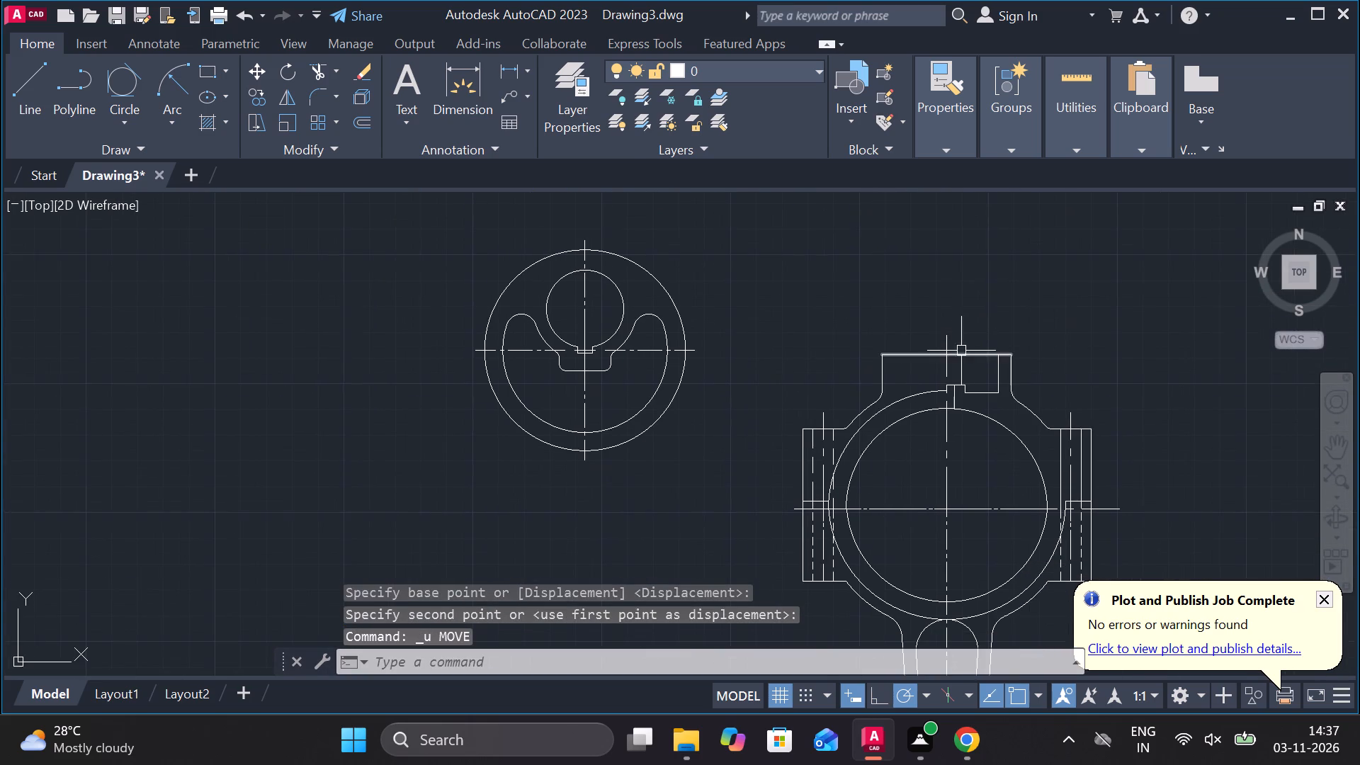
pyautogui.moveTo(953, 383); pyautogui.dragTo(895, 305, button='middle')
pyautogui.scroll(3, 848, 390)
pyautogui.moveTo(775, 436); pyautogui.dragTo(764, 380, button='middle')
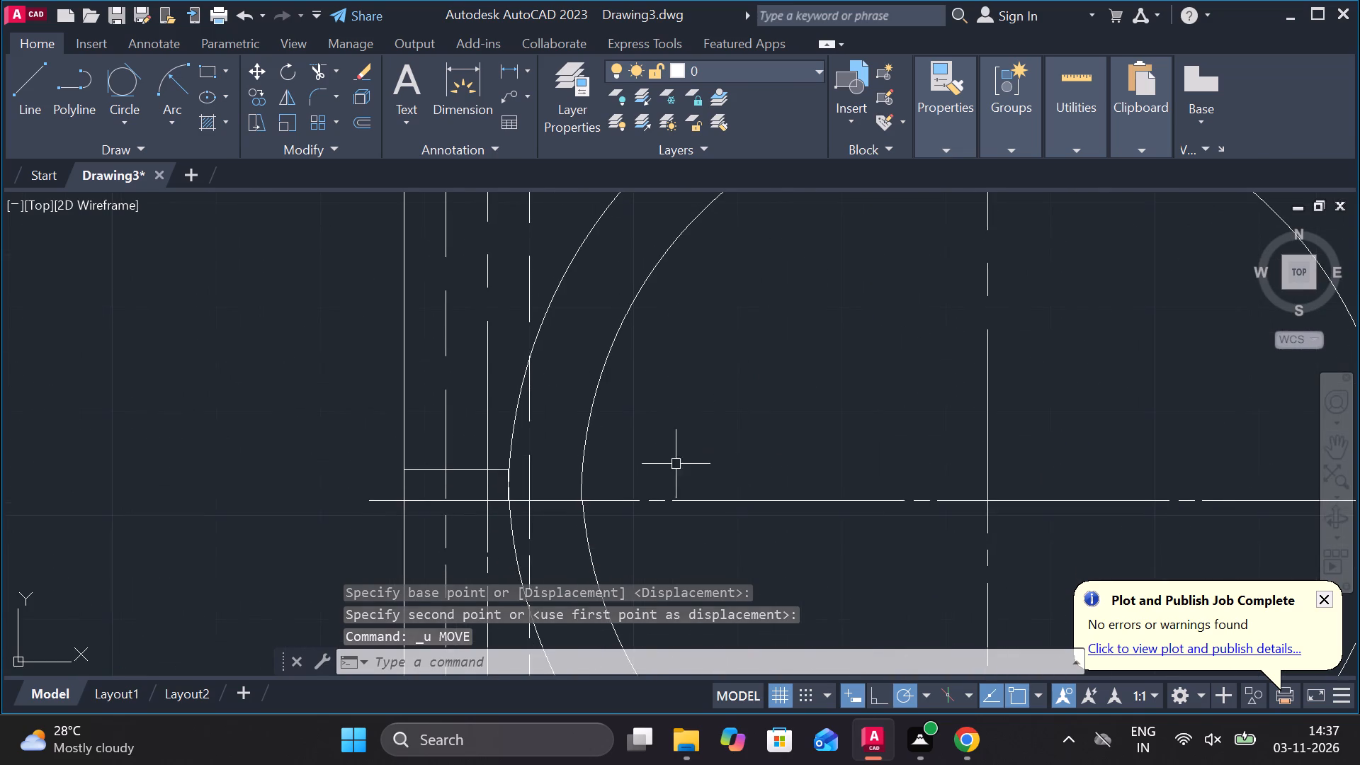
pyautogui.scroll(2, 654, 470)
pyautogui.moveTo(635, 476); pyautogui.dragTo(664, 345, button='middle')
pyautogui.scroll(-3, 616, 367)
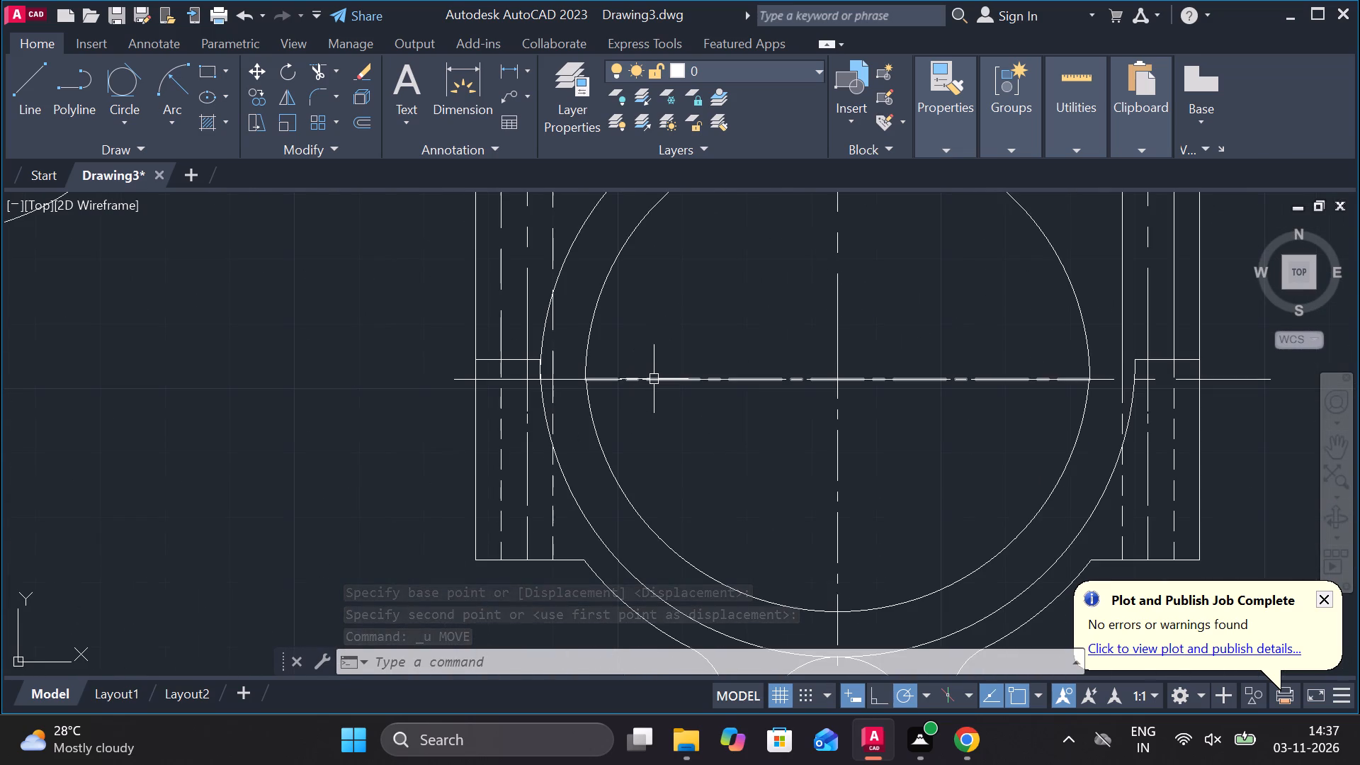
pyautogui.scroll(3, 529, 374)
pyautogui.scroll(-2, 529, 374)
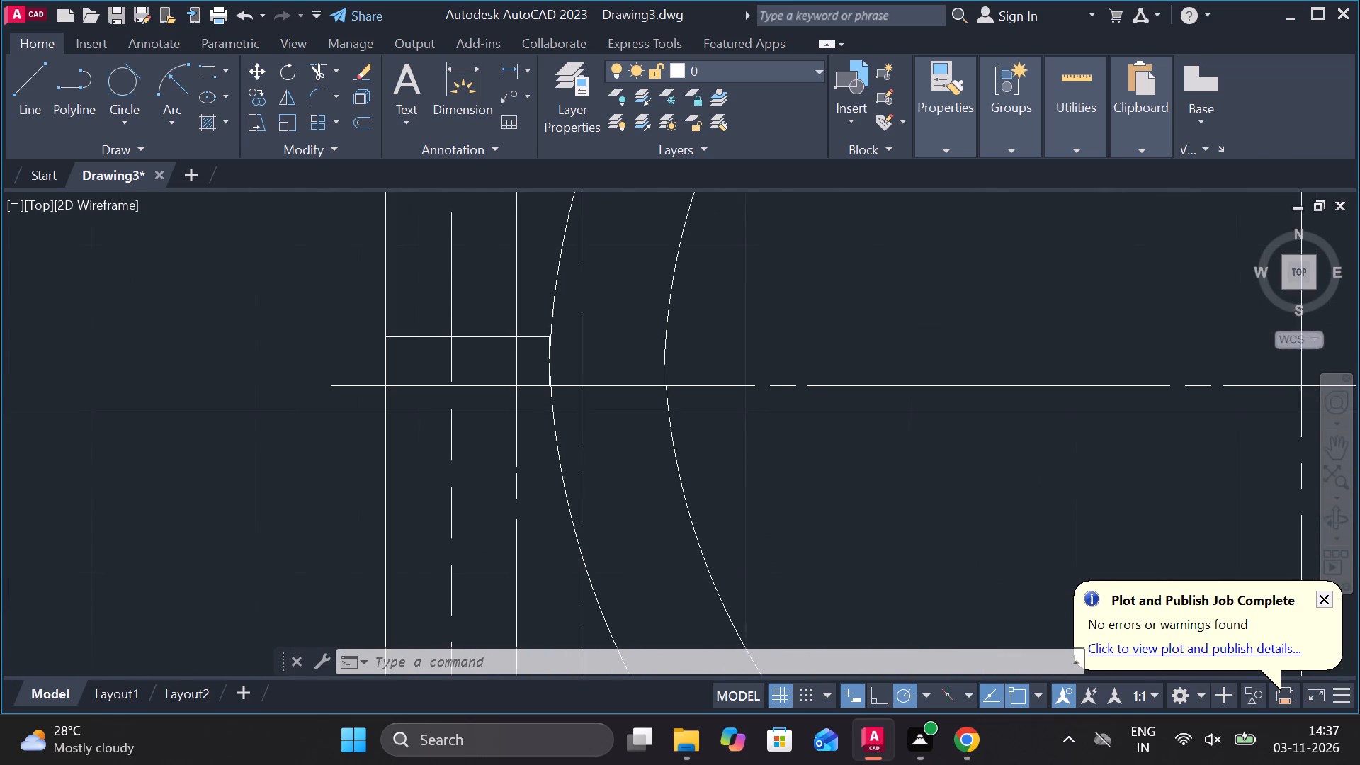
pyautogui.scroll(-2, 529, 374)
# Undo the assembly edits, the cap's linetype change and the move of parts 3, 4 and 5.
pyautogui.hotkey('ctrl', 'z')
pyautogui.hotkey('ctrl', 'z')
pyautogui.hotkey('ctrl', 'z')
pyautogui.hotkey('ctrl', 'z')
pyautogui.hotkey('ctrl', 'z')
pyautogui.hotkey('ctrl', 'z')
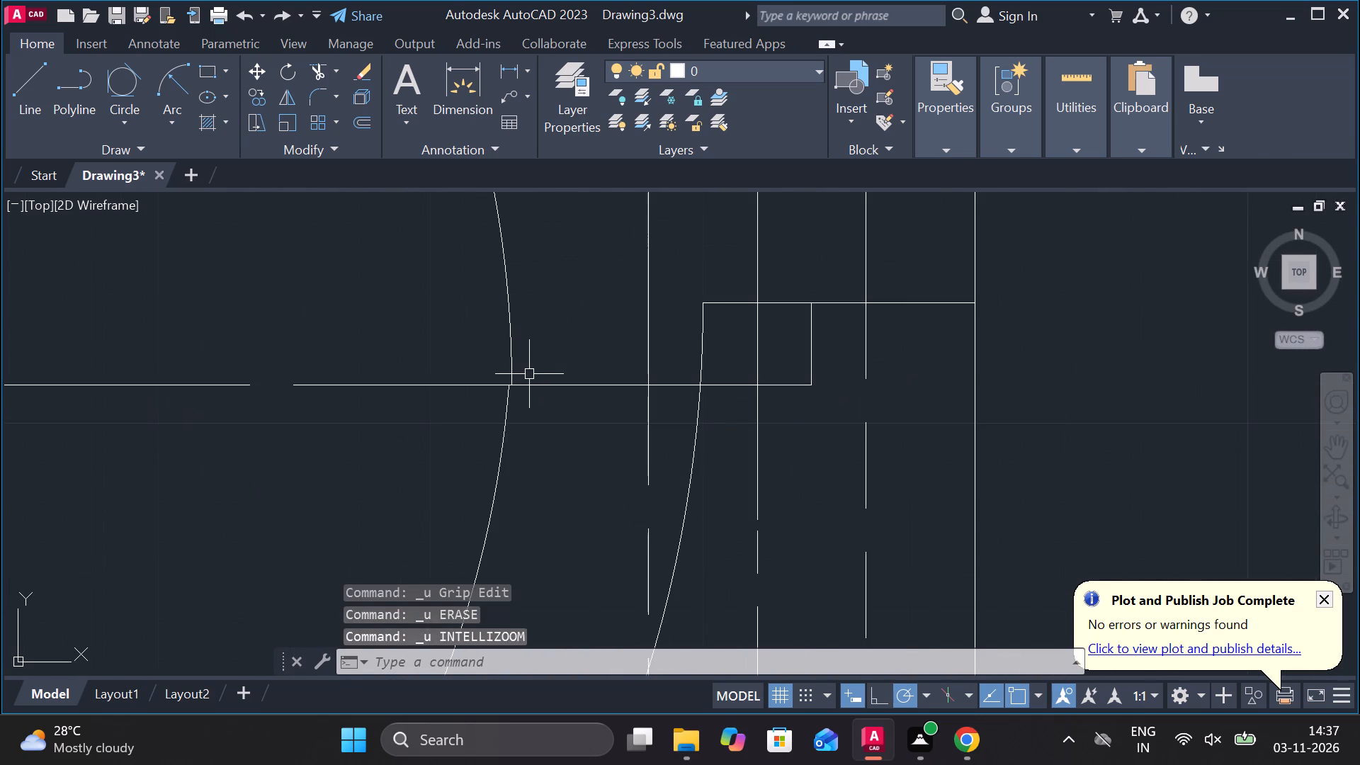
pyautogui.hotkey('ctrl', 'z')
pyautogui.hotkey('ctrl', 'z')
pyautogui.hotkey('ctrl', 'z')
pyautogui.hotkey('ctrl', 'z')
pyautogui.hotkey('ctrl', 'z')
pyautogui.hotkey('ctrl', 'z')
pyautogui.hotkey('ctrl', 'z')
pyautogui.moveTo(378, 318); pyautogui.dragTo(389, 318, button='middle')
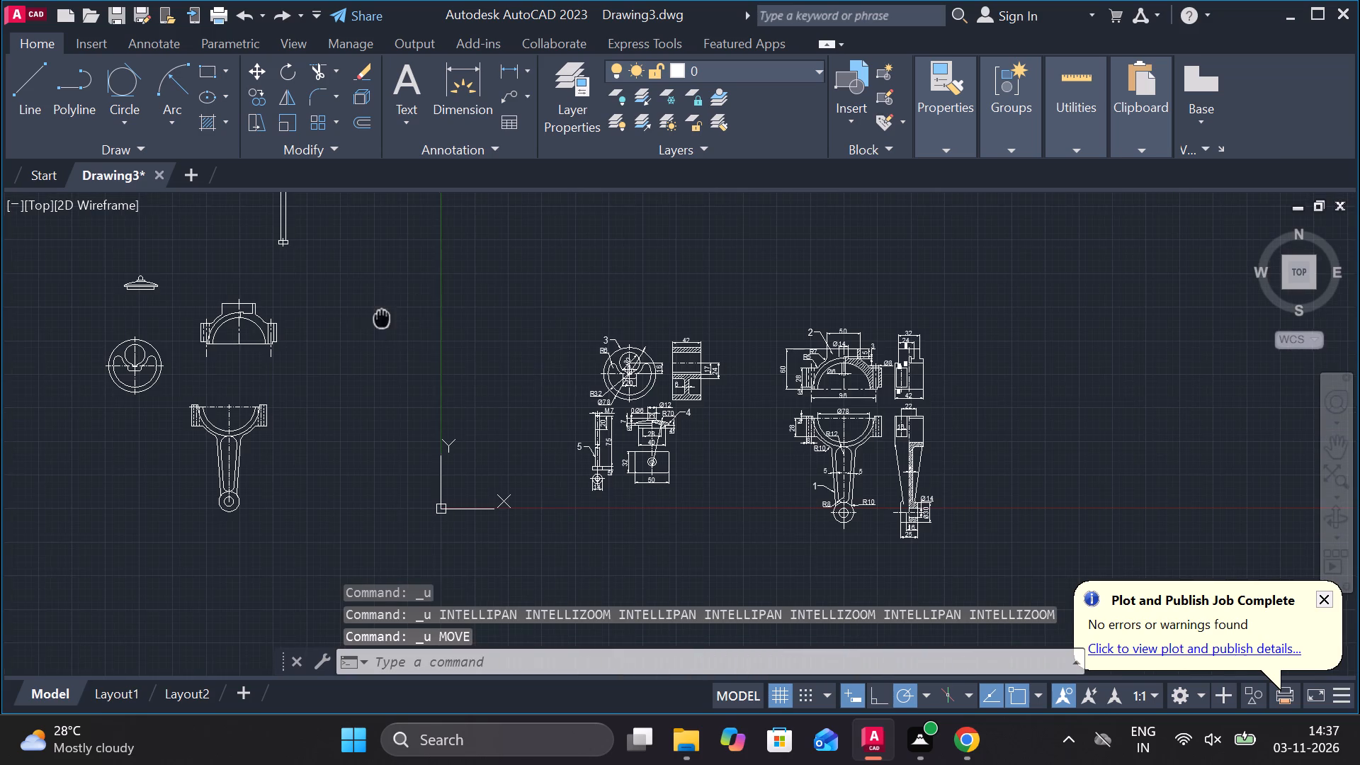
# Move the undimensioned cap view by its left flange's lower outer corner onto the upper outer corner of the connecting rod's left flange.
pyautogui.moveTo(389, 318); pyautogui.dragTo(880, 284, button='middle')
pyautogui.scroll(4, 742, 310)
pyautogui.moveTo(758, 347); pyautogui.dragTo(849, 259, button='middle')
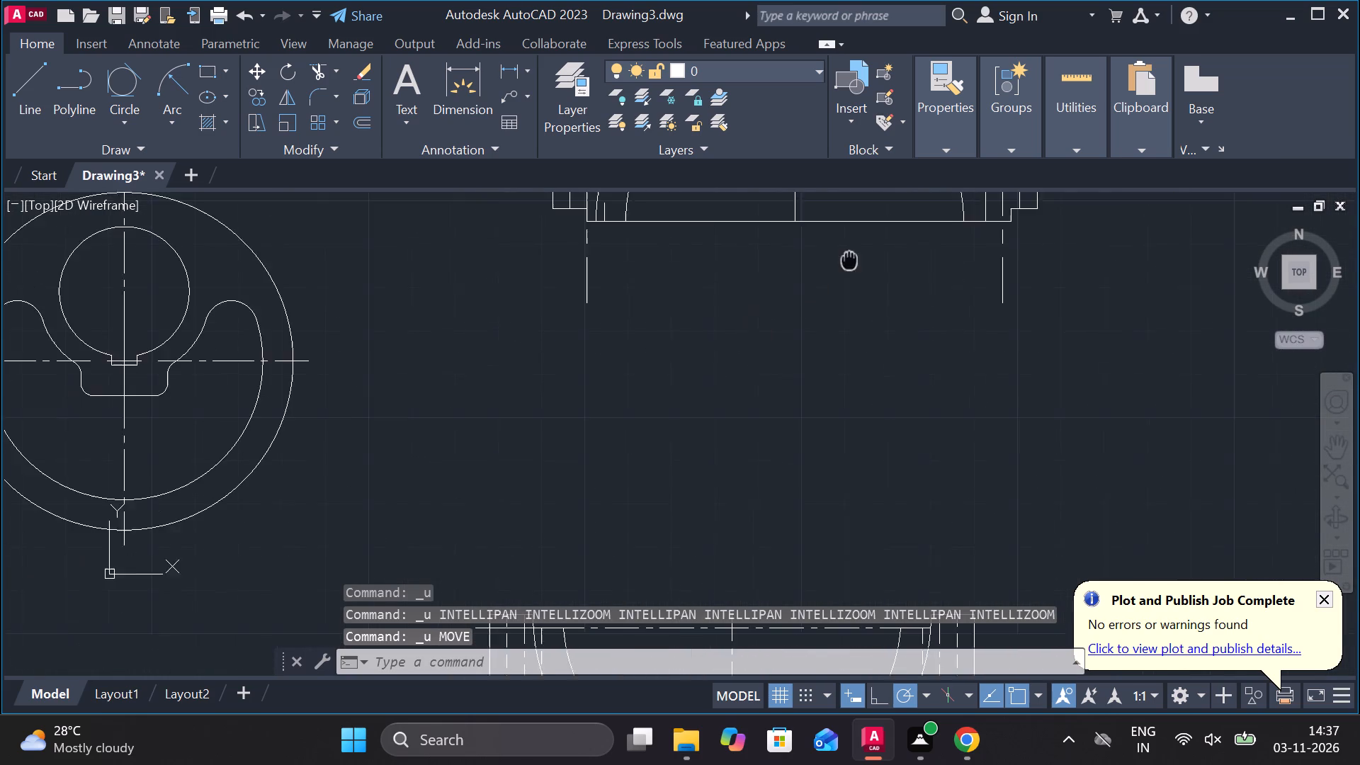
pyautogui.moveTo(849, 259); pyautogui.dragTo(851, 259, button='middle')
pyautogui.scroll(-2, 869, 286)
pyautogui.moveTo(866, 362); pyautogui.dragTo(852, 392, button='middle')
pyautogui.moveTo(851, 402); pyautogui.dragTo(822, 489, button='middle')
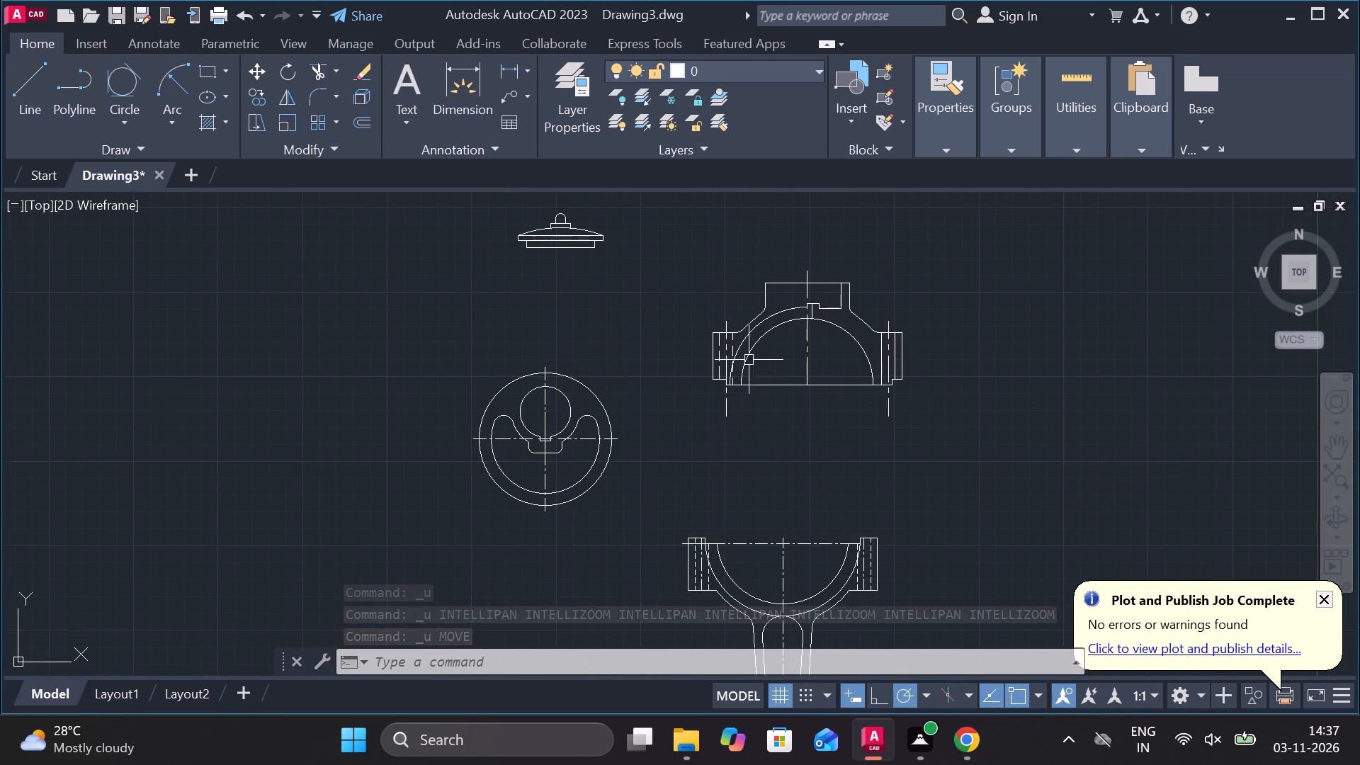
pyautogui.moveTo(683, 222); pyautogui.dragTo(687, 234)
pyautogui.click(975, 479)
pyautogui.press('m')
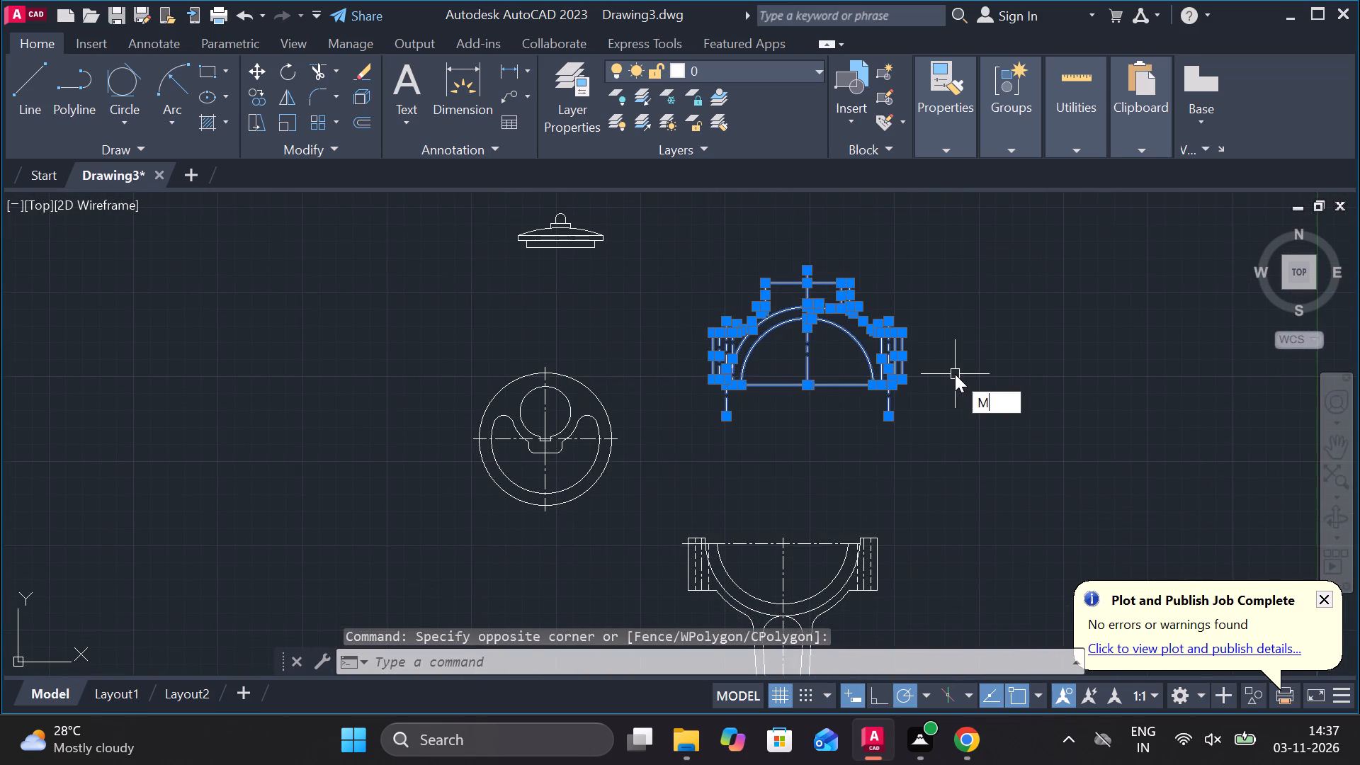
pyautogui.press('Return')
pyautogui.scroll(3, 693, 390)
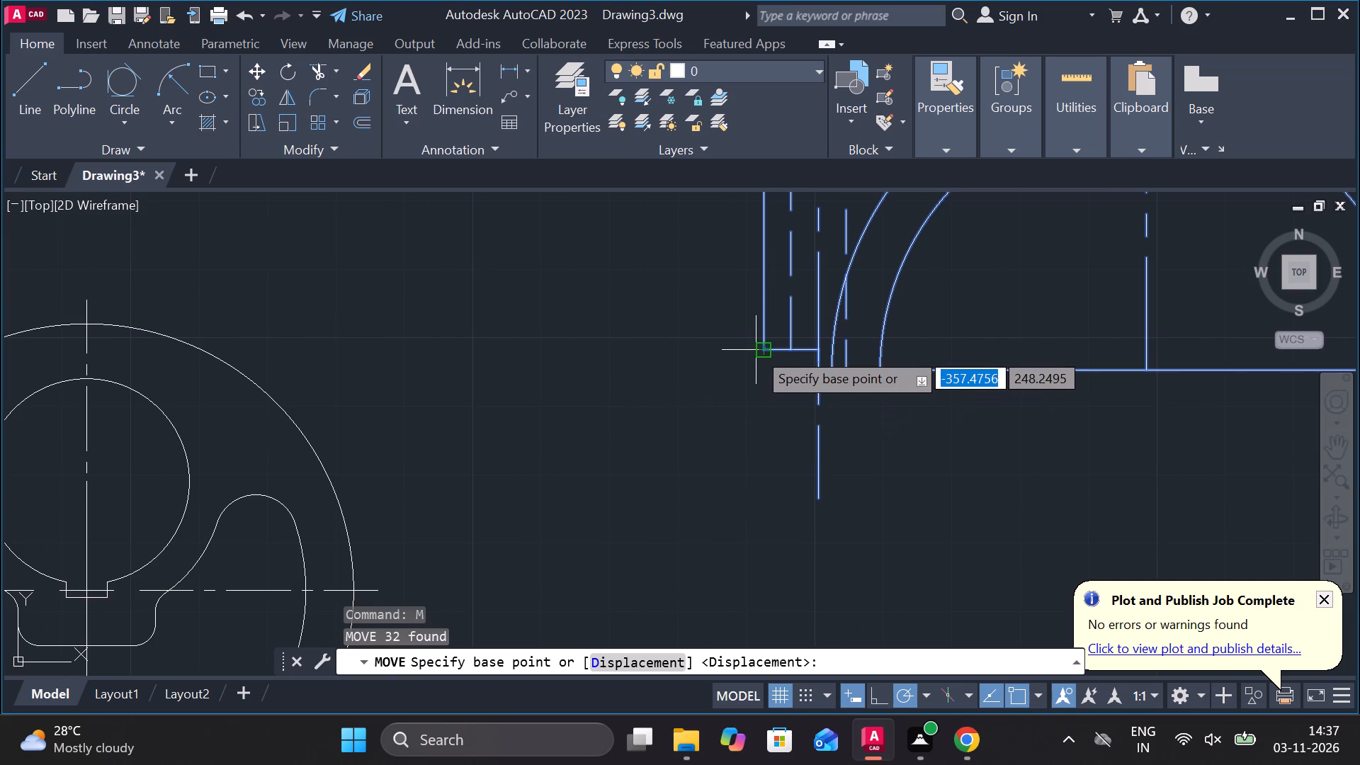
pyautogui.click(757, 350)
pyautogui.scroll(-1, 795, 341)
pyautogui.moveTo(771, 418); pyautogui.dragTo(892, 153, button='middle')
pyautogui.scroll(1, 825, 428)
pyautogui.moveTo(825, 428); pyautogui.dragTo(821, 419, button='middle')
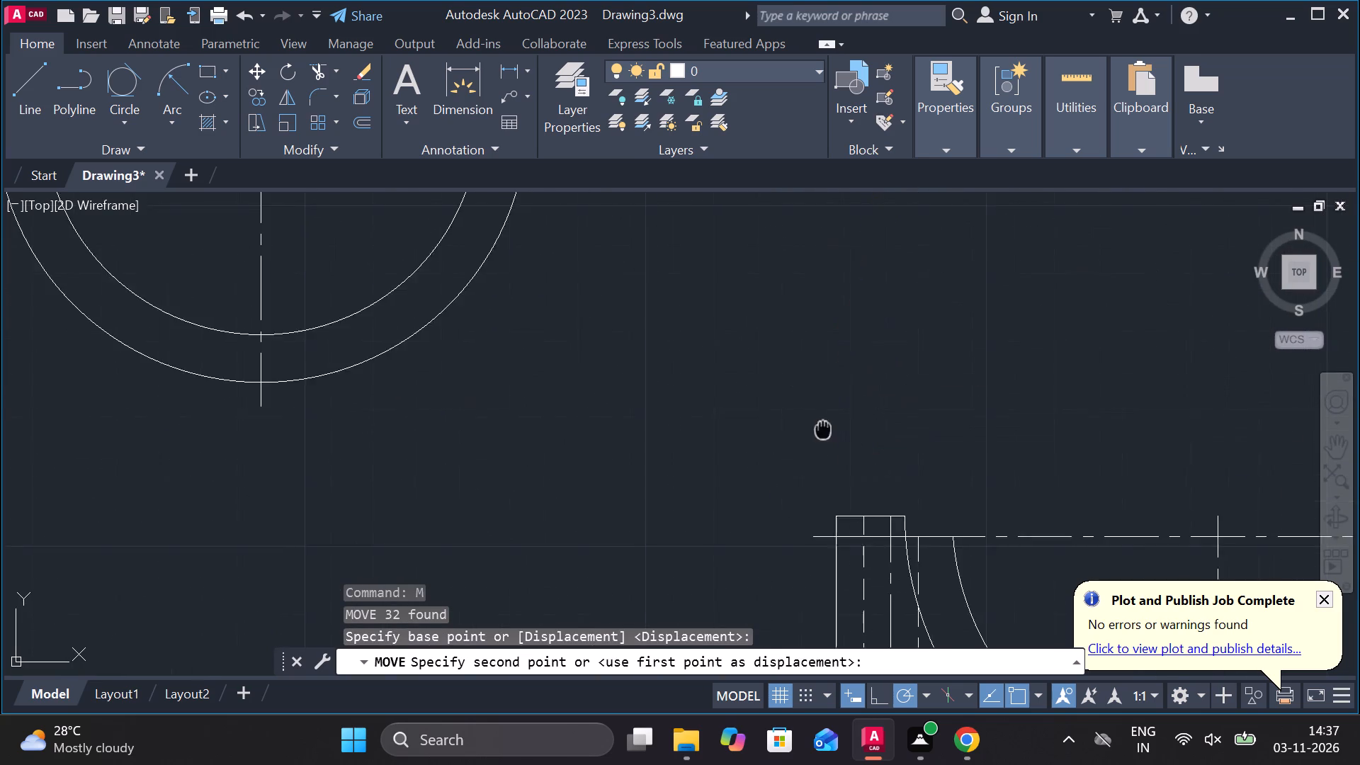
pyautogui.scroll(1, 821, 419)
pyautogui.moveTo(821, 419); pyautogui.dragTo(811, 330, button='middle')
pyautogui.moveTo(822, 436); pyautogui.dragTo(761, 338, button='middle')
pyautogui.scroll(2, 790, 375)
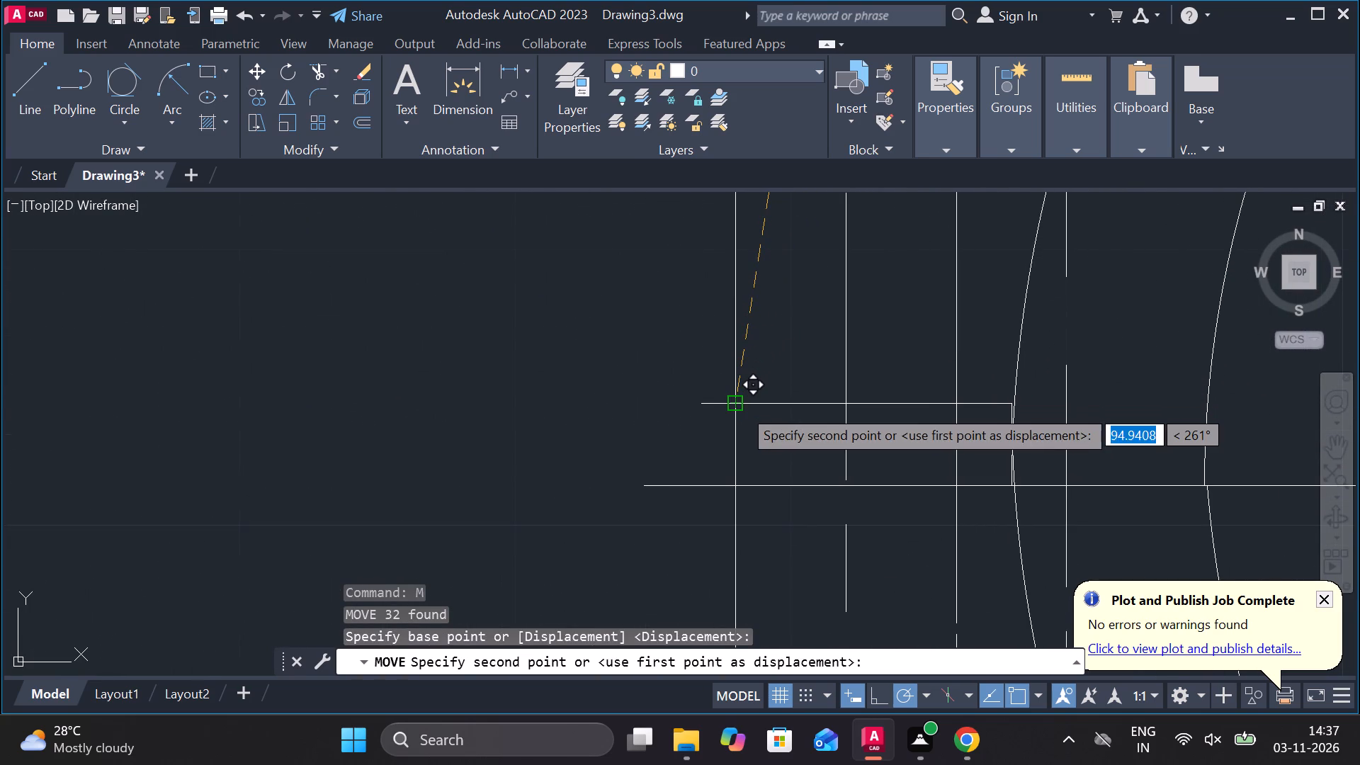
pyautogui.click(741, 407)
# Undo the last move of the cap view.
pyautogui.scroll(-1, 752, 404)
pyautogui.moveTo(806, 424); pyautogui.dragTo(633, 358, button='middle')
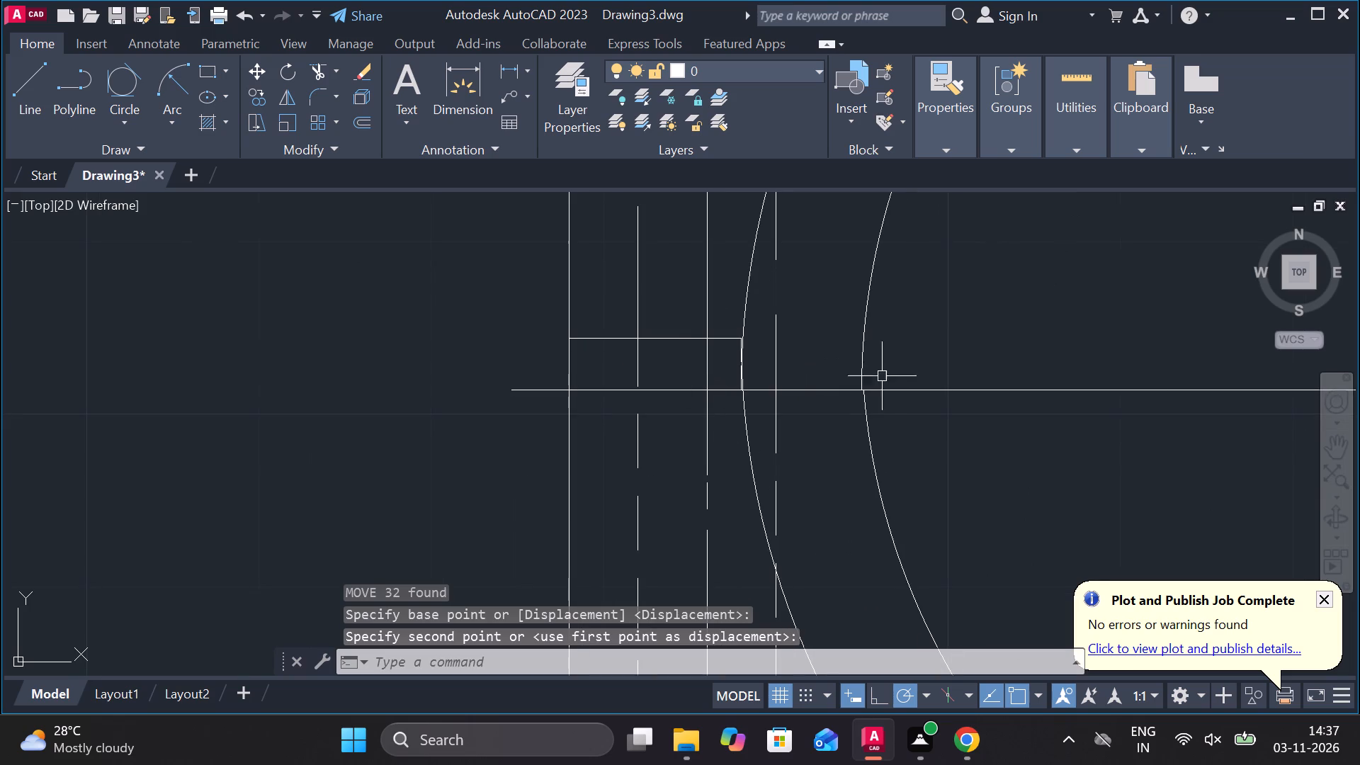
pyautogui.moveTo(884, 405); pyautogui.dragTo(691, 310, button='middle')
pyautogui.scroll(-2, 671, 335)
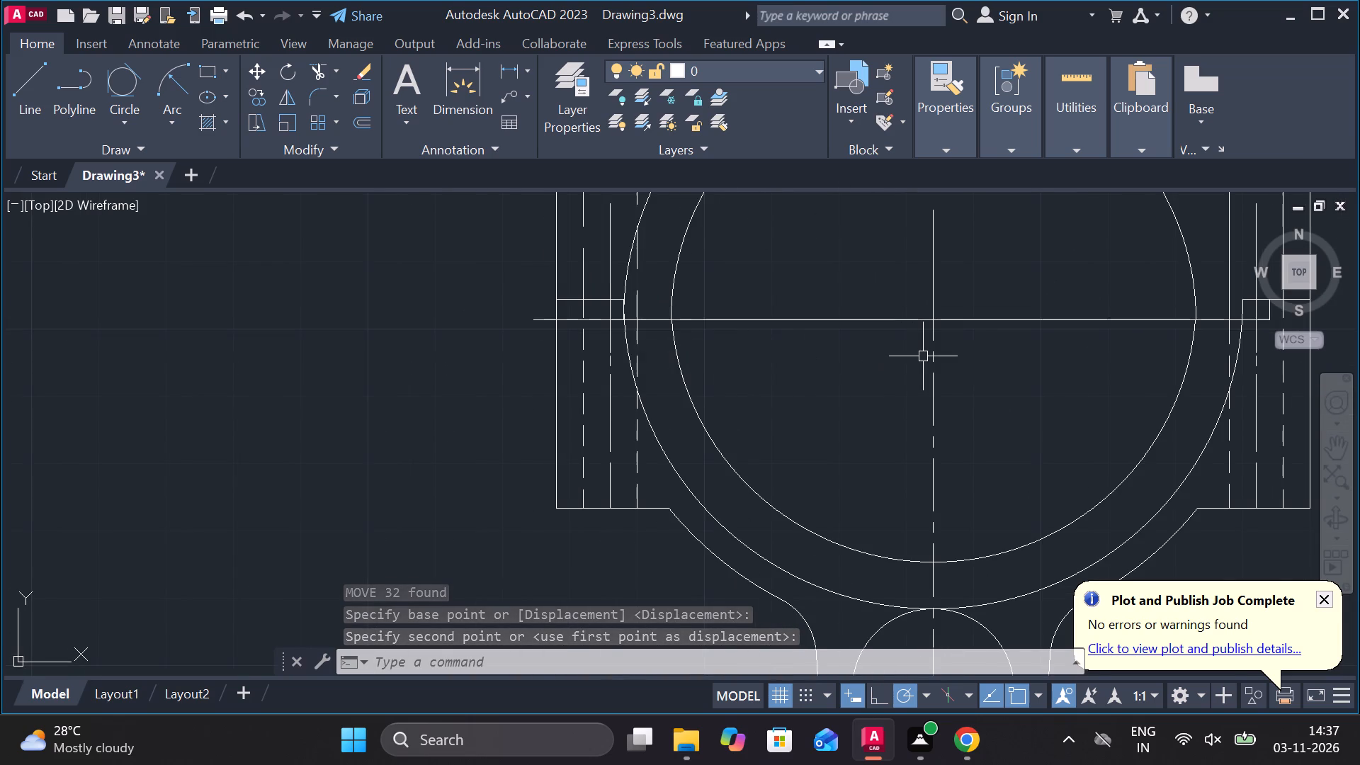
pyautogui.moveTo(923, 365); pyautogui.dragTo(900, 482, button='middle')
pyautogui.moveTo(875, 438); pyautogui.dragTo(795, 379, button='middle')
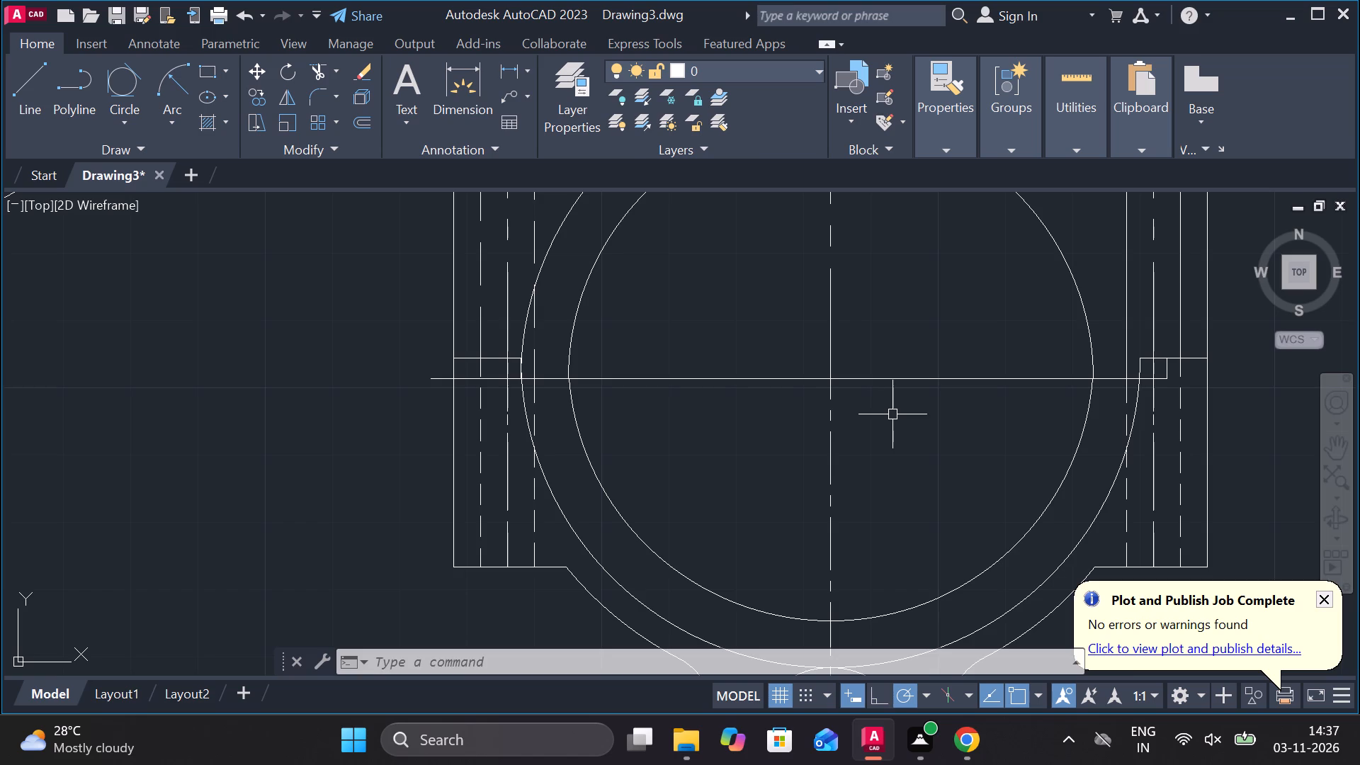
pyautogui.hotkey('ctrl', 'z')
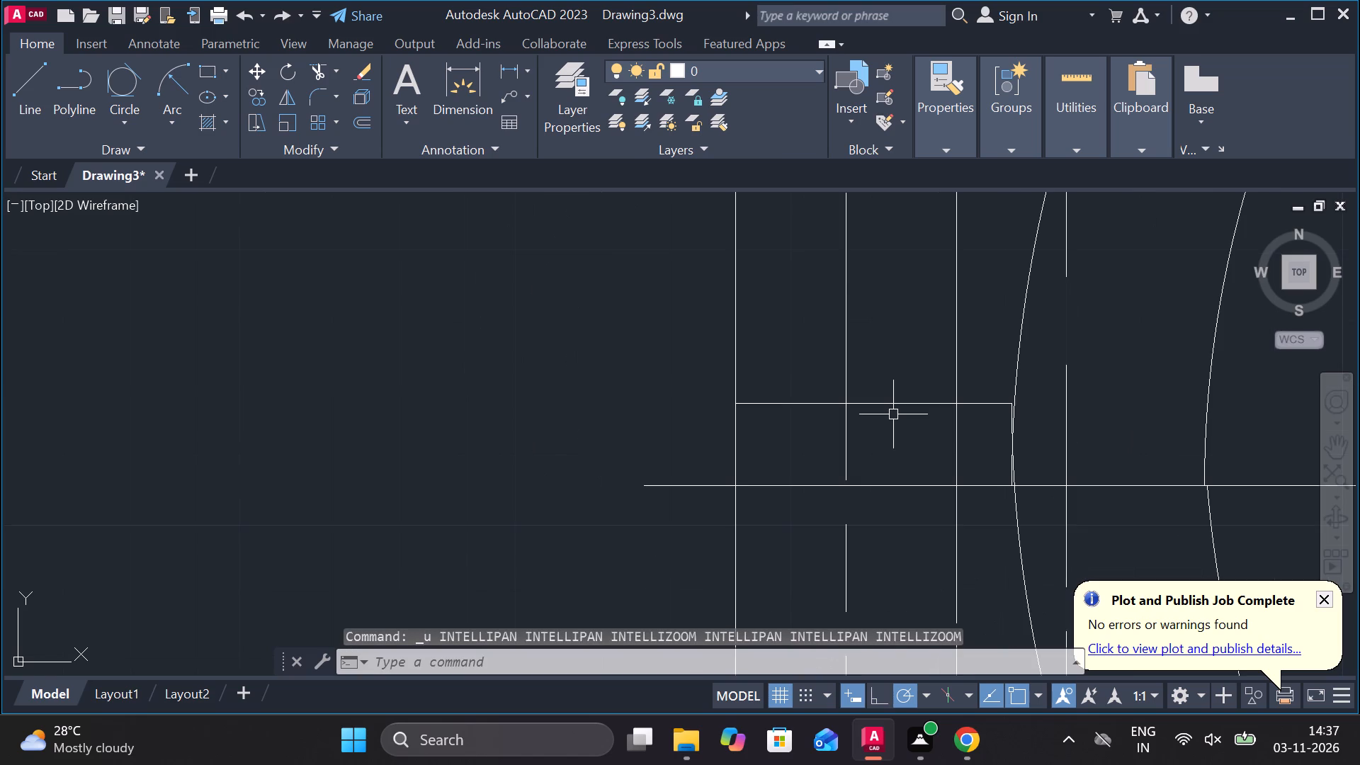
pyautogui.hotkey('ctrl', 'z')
# Check the radii of the cap's inner and outer arcs with the Radius dimension, without placing any dimension.
pyautogui.scroll(1, 780, 392)
pyautogui.moveTo(773, 392); pyautogui.dragTo(730, 392, button='middle')
pyautogui.click(528, 72)
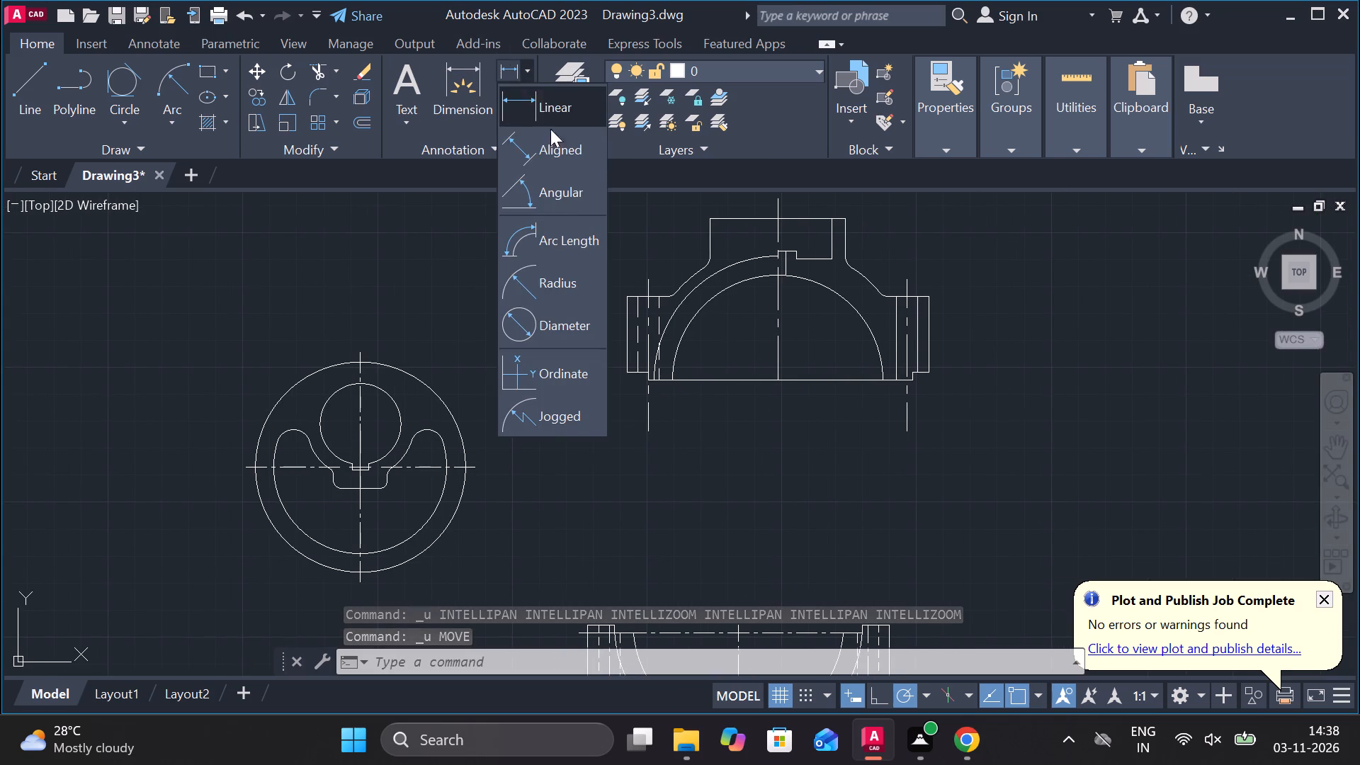
pyautogui.click(577, 276)
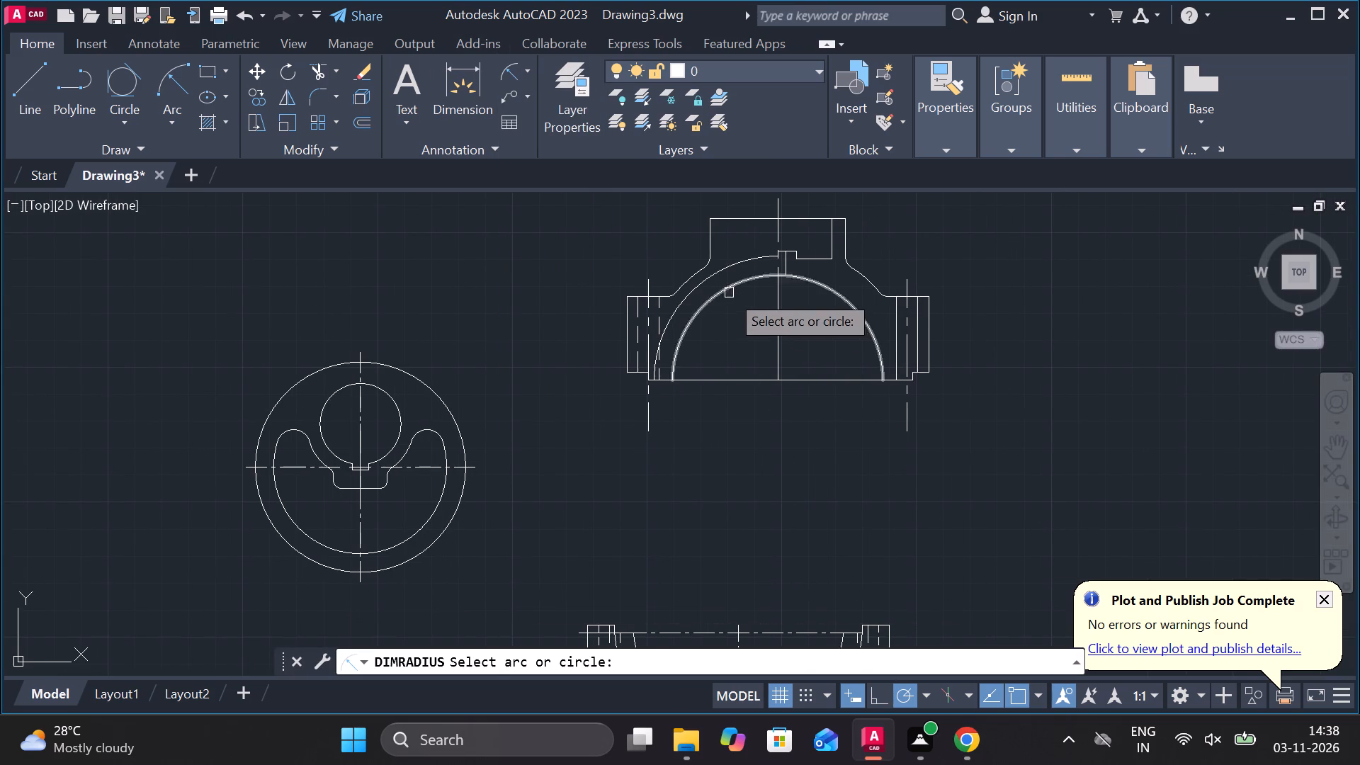
pyautogui.click(729, 293)
pyautogui.scroll(1, 734, 311)
pyautogui.moveTo(734, 311); pyautogui.dragTo(691, 219, button='middle')
pyautogui.press('Escape')
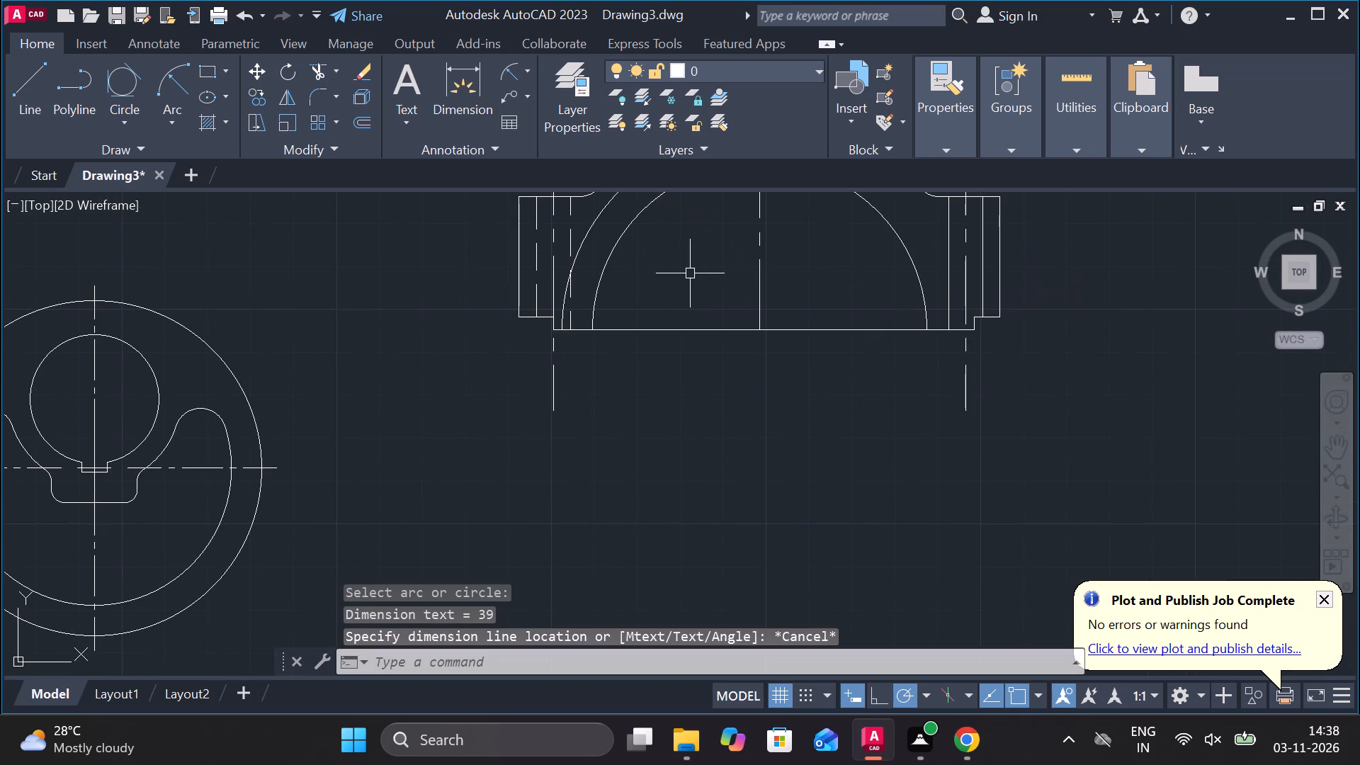
pyautogui.moveTo(653, 251); pyautogui.dragTo(665, 305, button='middle')
pyautogui.press('space')
pyautogui.click(652, 271)
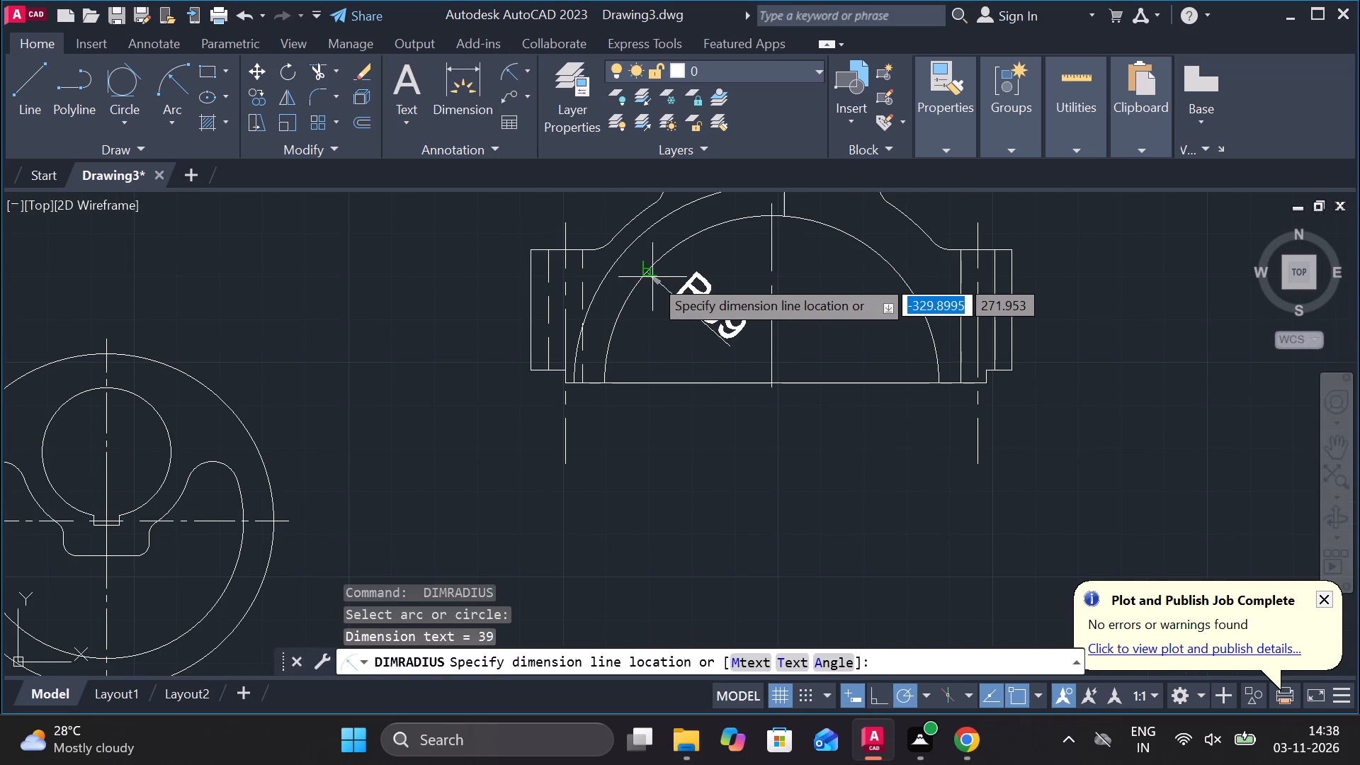
pyautogui.press('Escape')
pyautogui.press('space')
pyautogui.click(633, 251)
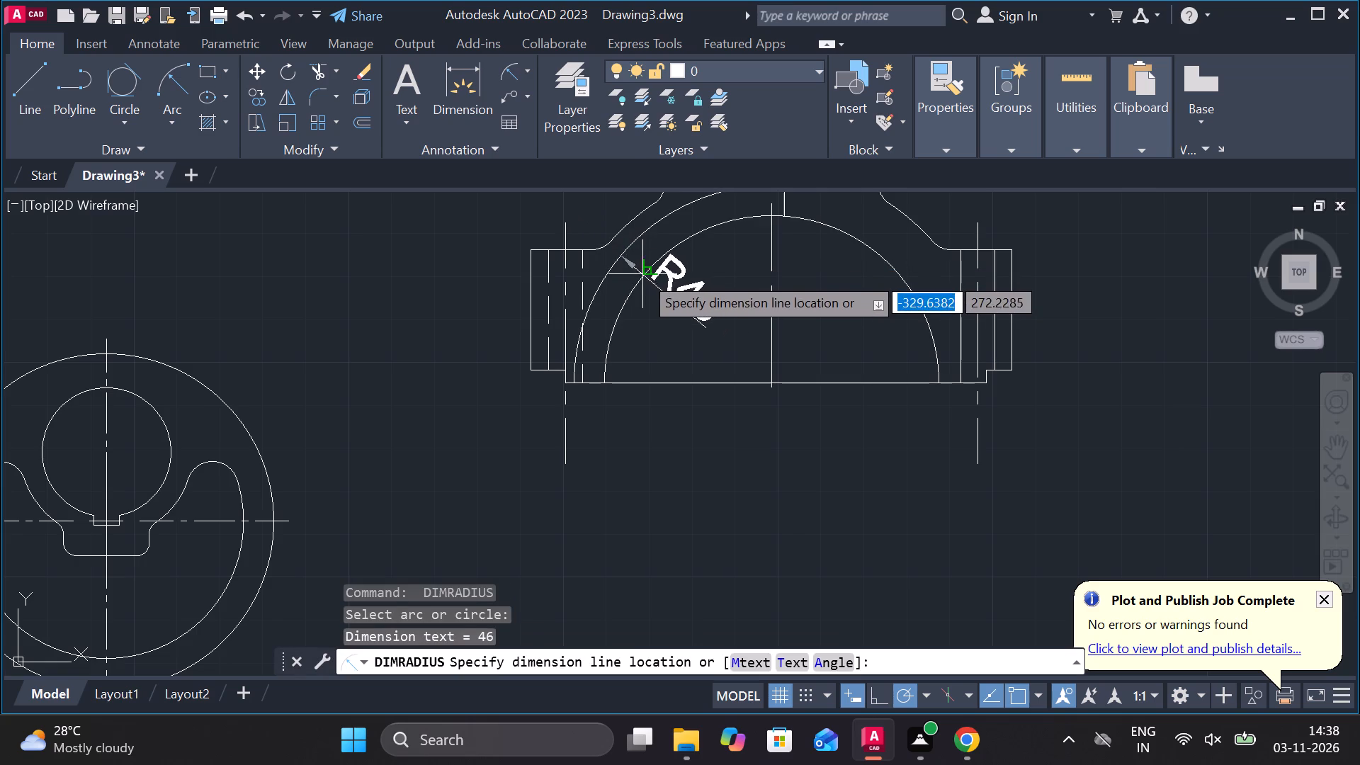
pyautogui.press('Escape')
# Check the radii of the connecting rod's inner and outer bore arcs with the Radius dimension, without placing any dimension.
pyautogui.moveTo(676, 299); pyautogui.dragTo(779, 95, button='middle')
pyautogui.scroll(-1, 798, 164)
pyautogui.moveTo(785, 327); pyautogui.dragTo(755, 169, button='middle')
pyautogui.press('space')
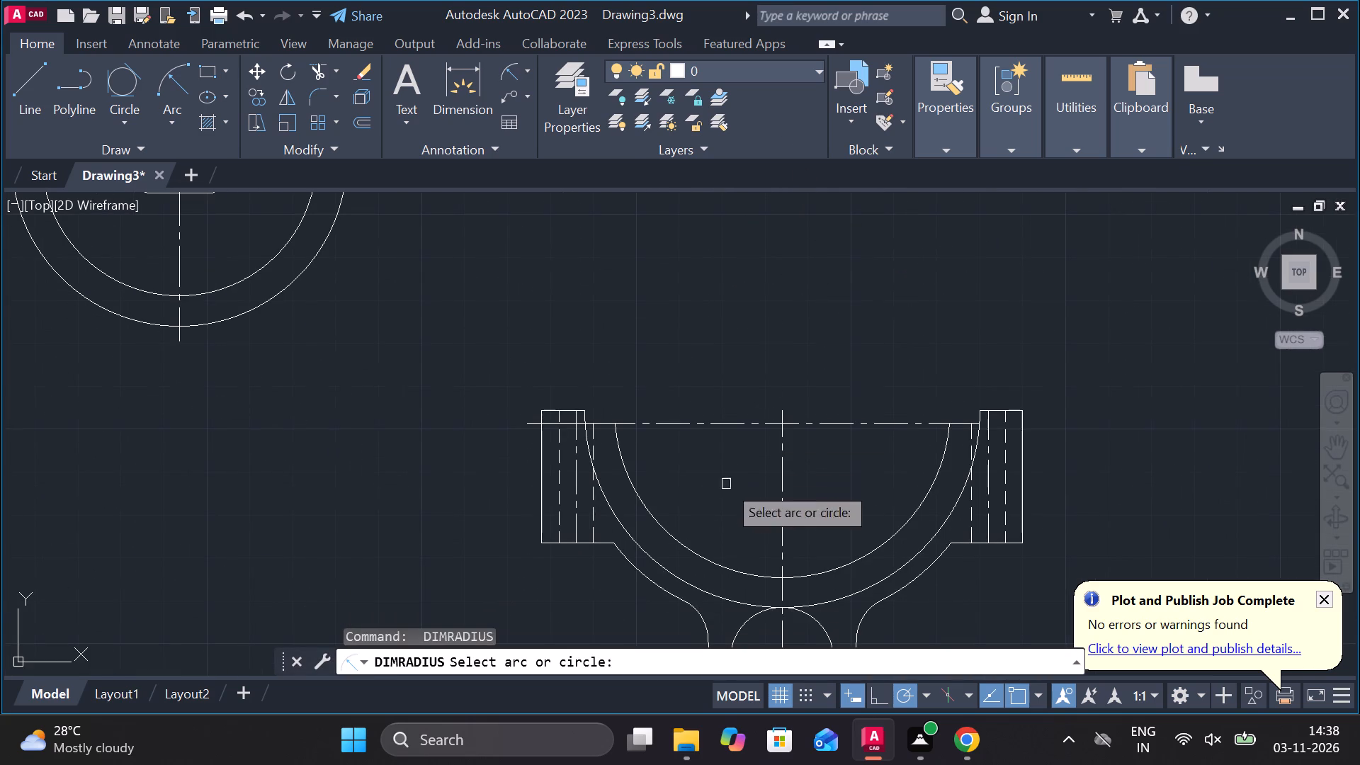
pyautogui.click(696, 553)
pyautogui.press('Escape')
pyautogui.moveTo(710, 497); pyautogui.dragTo(714, 413, button='middle')
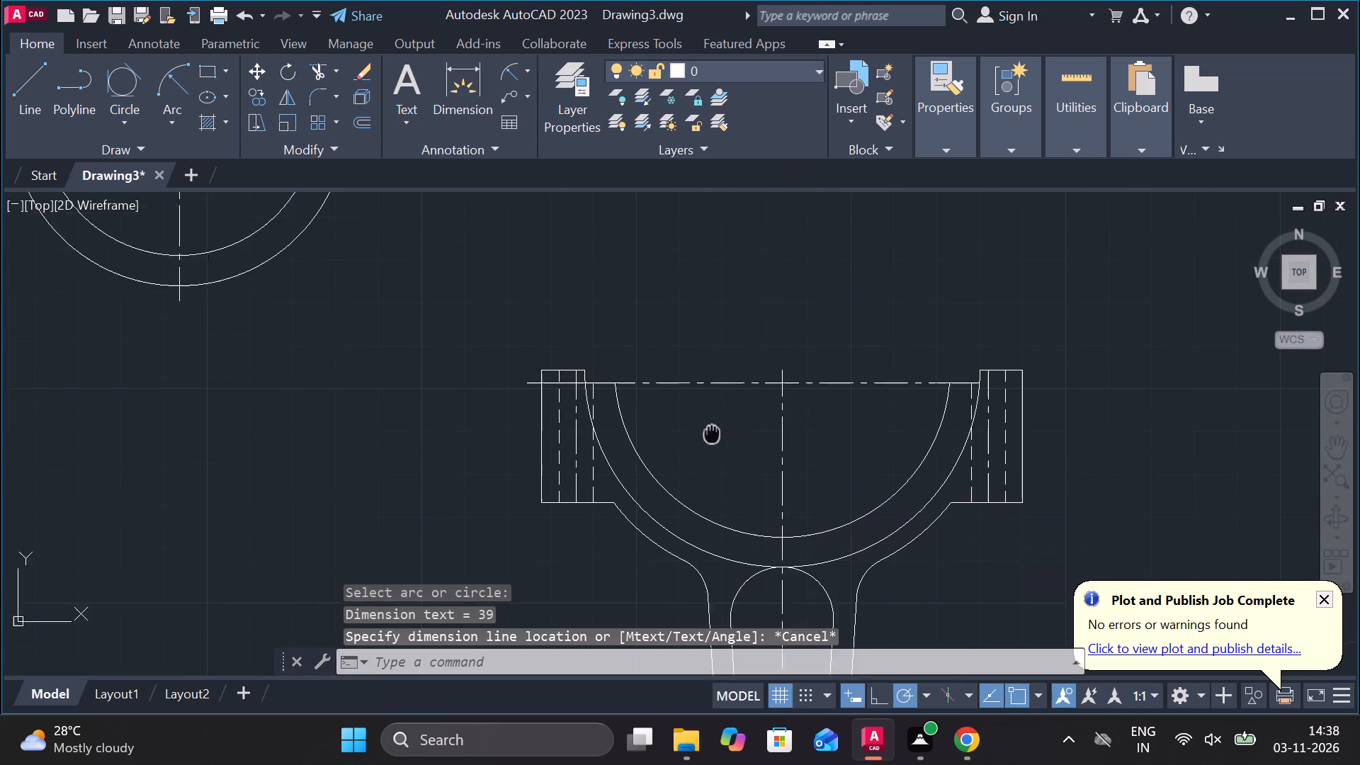
pyautogui.moveTo(714, 413); pyautogui.dragTo(715, 410, button='middle')
pyautogui.press('space')
pyautogui.click(681, 482)
pyautogui.press('Escape')
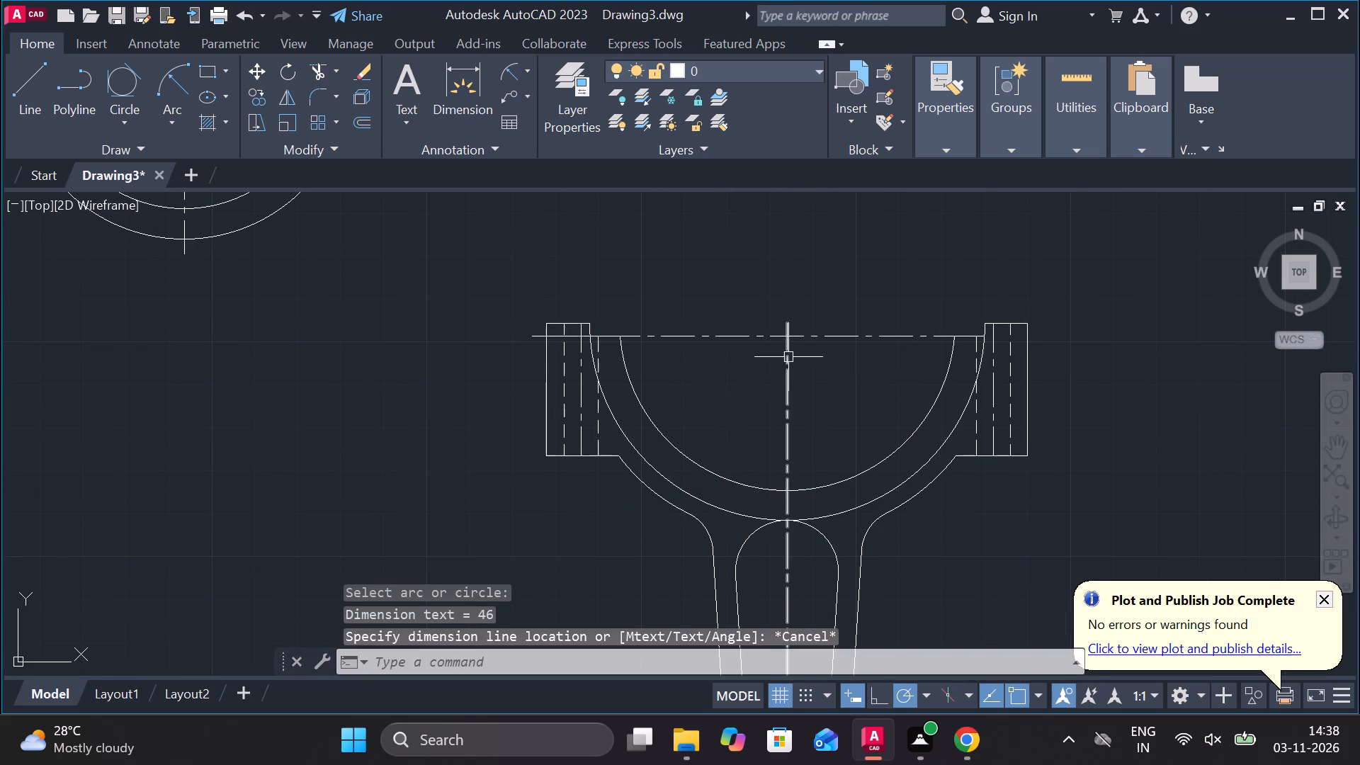
# Draw a short horizontal line leftward from the top end of the connecting rod's vertical centre line.
pyautogui.scroll(-1, 787, 356)
pyautogui.scroll(2, 800, 307)
pyautogui.press('Escape')
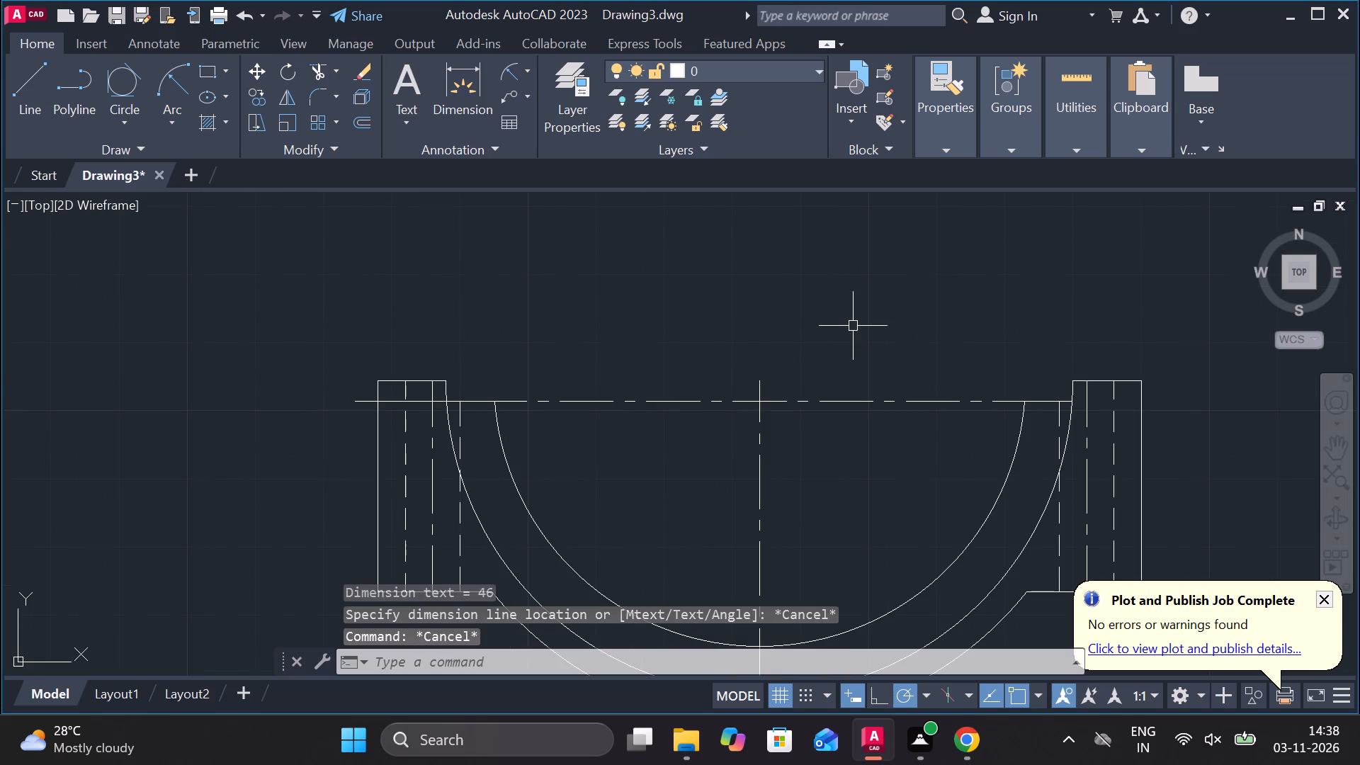
pyautogui.press('l')
pyautogui.press('Return')
pyautogui.click(761, 383)
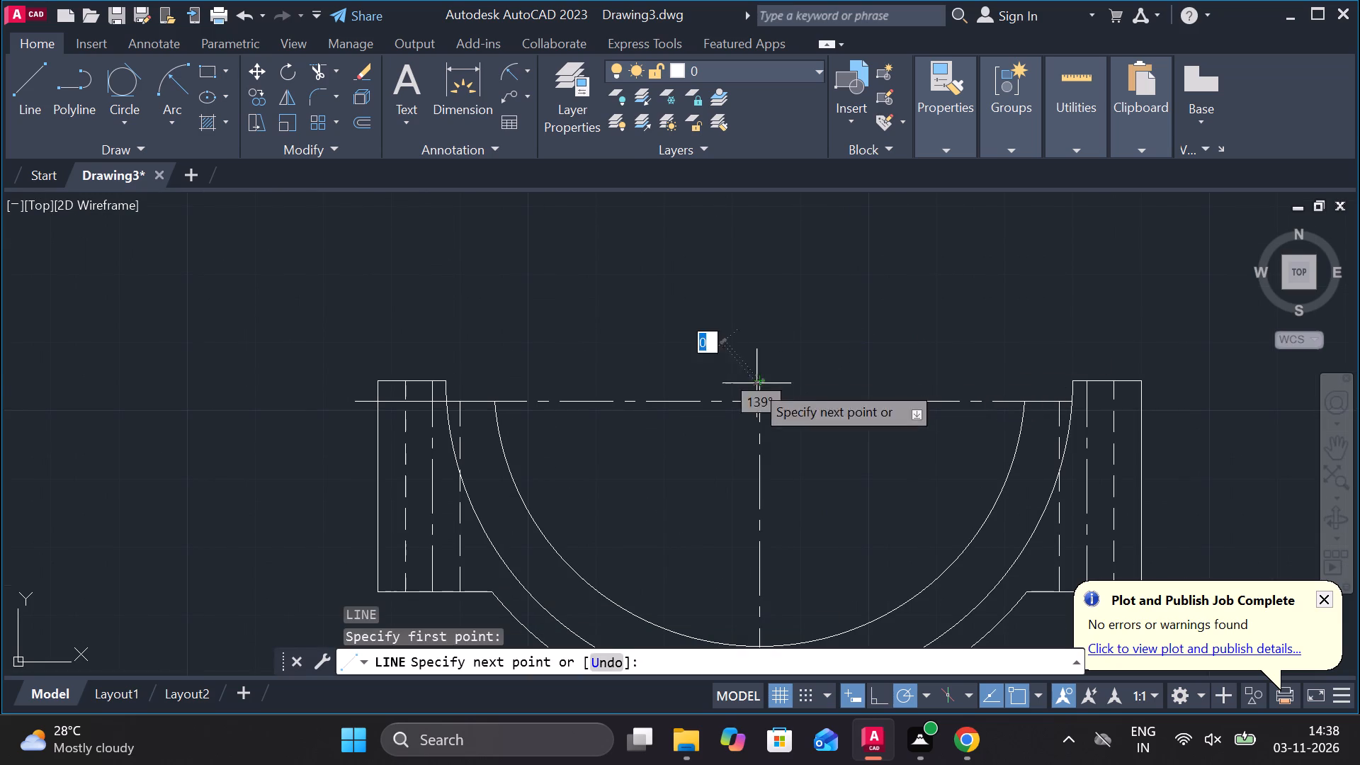
pyautogui.click(705, 385)
pyautogui.press('Escape')
# Move the cap view by the midpoint of its bottom edge onto the top end of the connecting rod's vertical centre line.
pyautogui.scroll(-1, 816, 307)
pyautogui.moveTo(819, 305); pyautogui.dragTo(800, 454, button='middle')
pyautogui.scroll(-1, 817, 404)
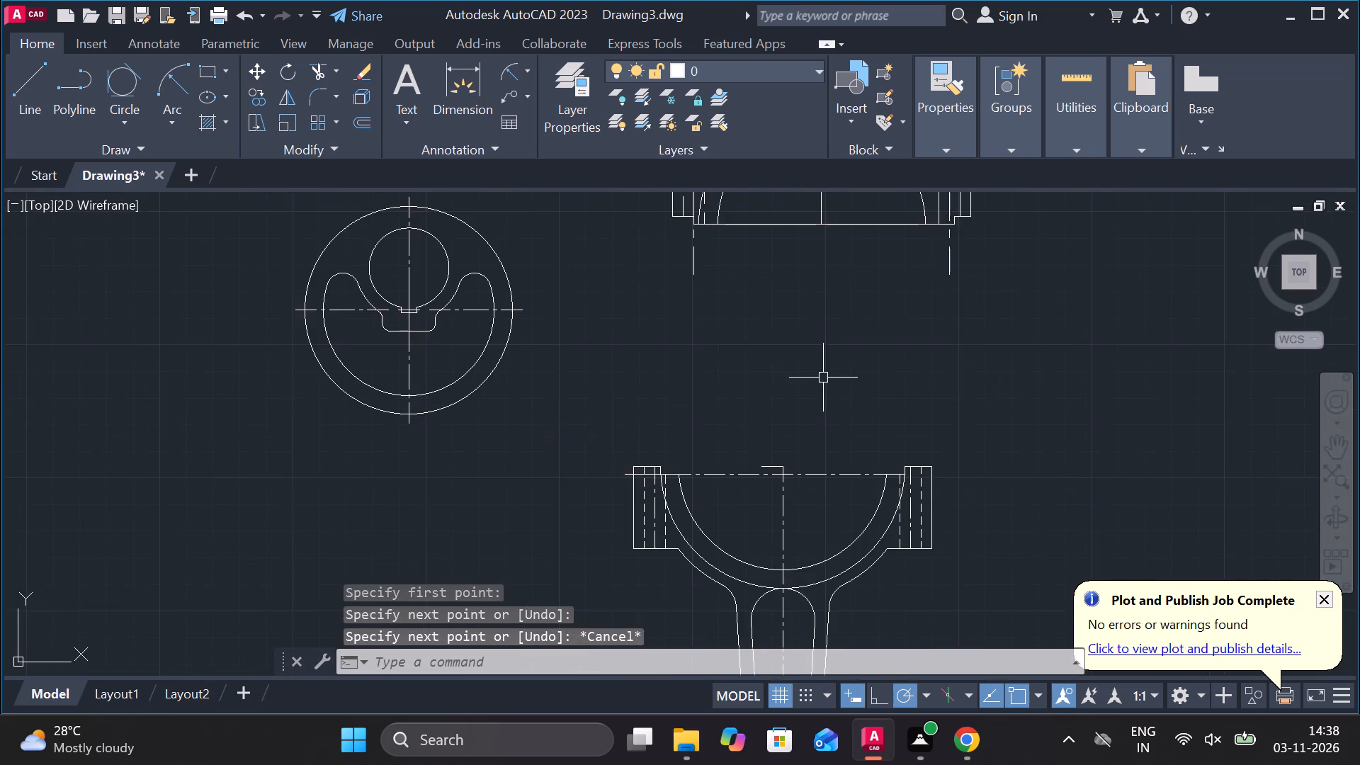
pyautogui.moveTo(820, 375); pyautogui.dragTo(820, 401, button='middle')
pyautogui.scroll(-1, 820, 383)
pyautogui.moveTo(744, 212); pyautogui.dragTo(744, 274, button='middle')
pyautogui.click(708, 267)
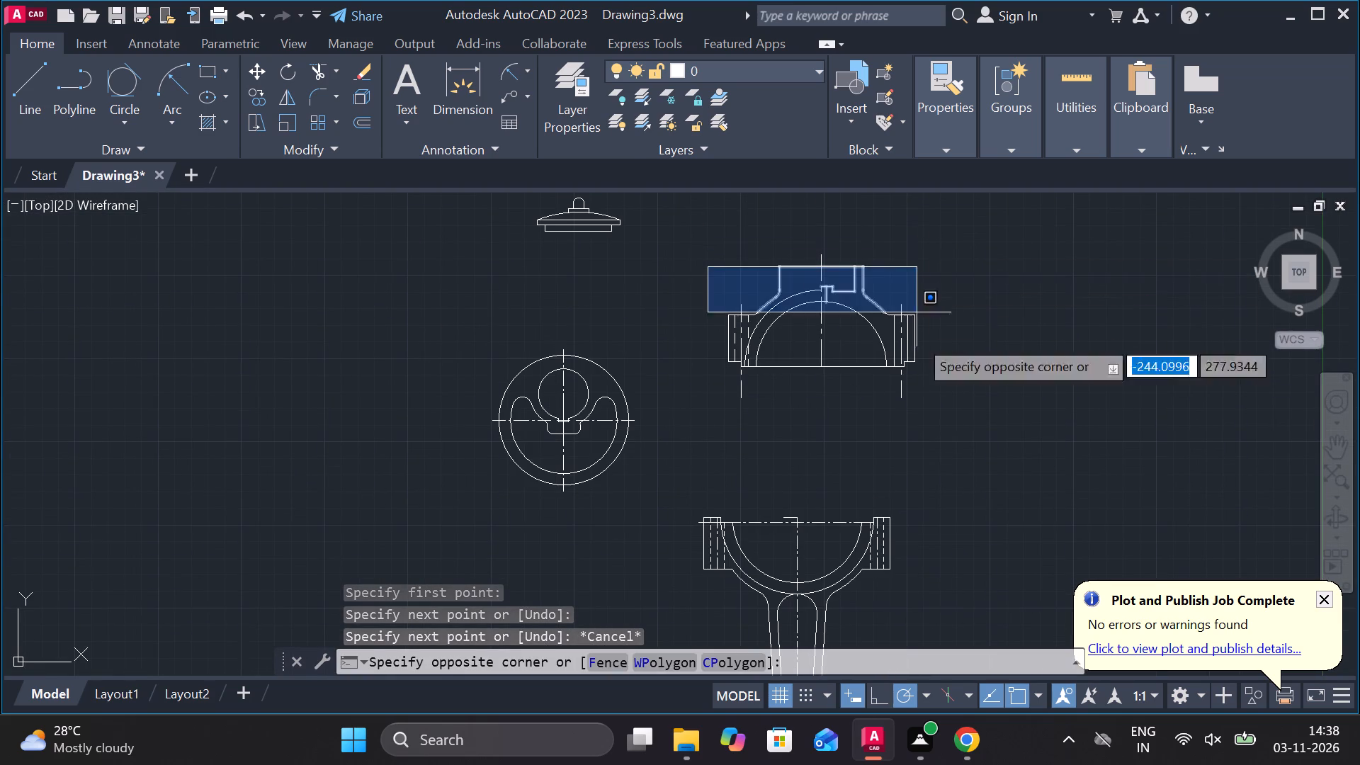
pyautogui.press('Escape')
pyautogui.click(680, 236)
pyautogui.click(1025, 429)
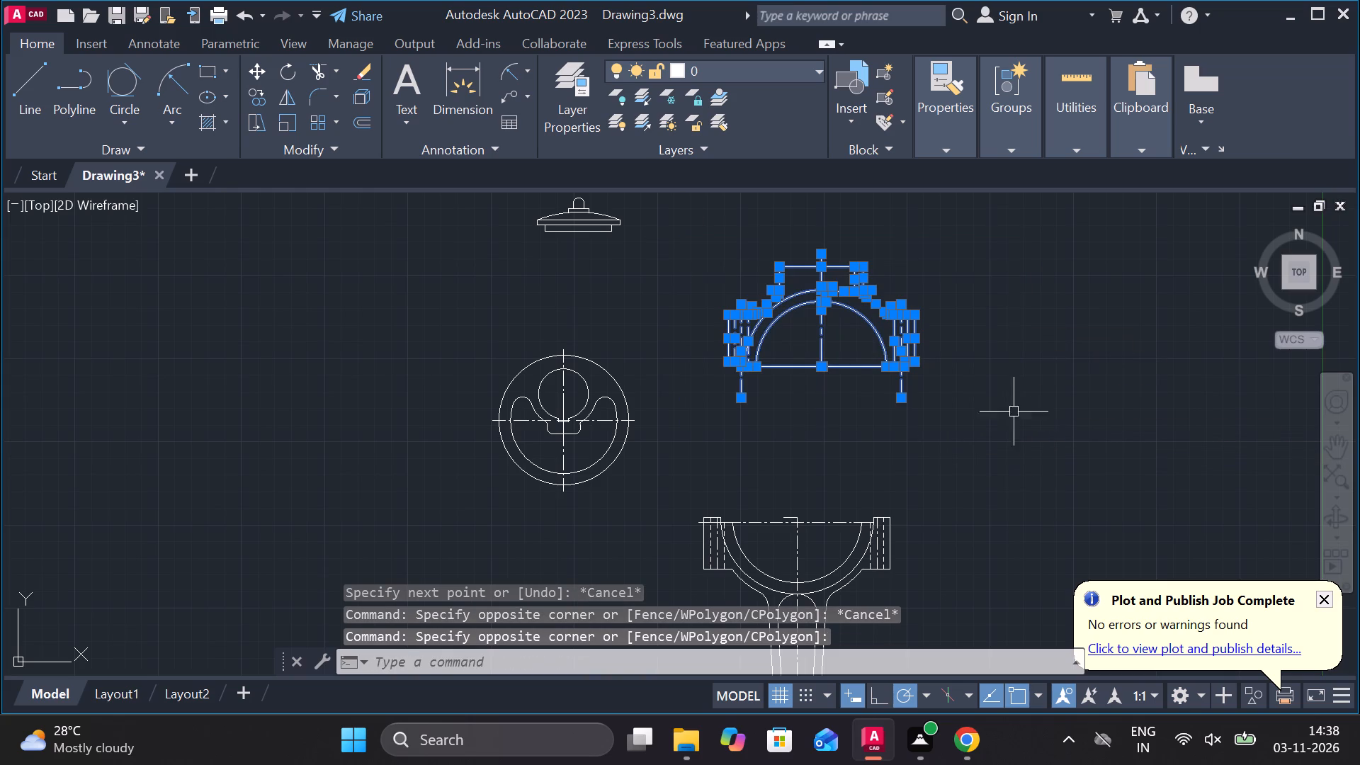
pyautogui.press('m')
pyautogui.press('Return')
pyautogui.click(817, 368)
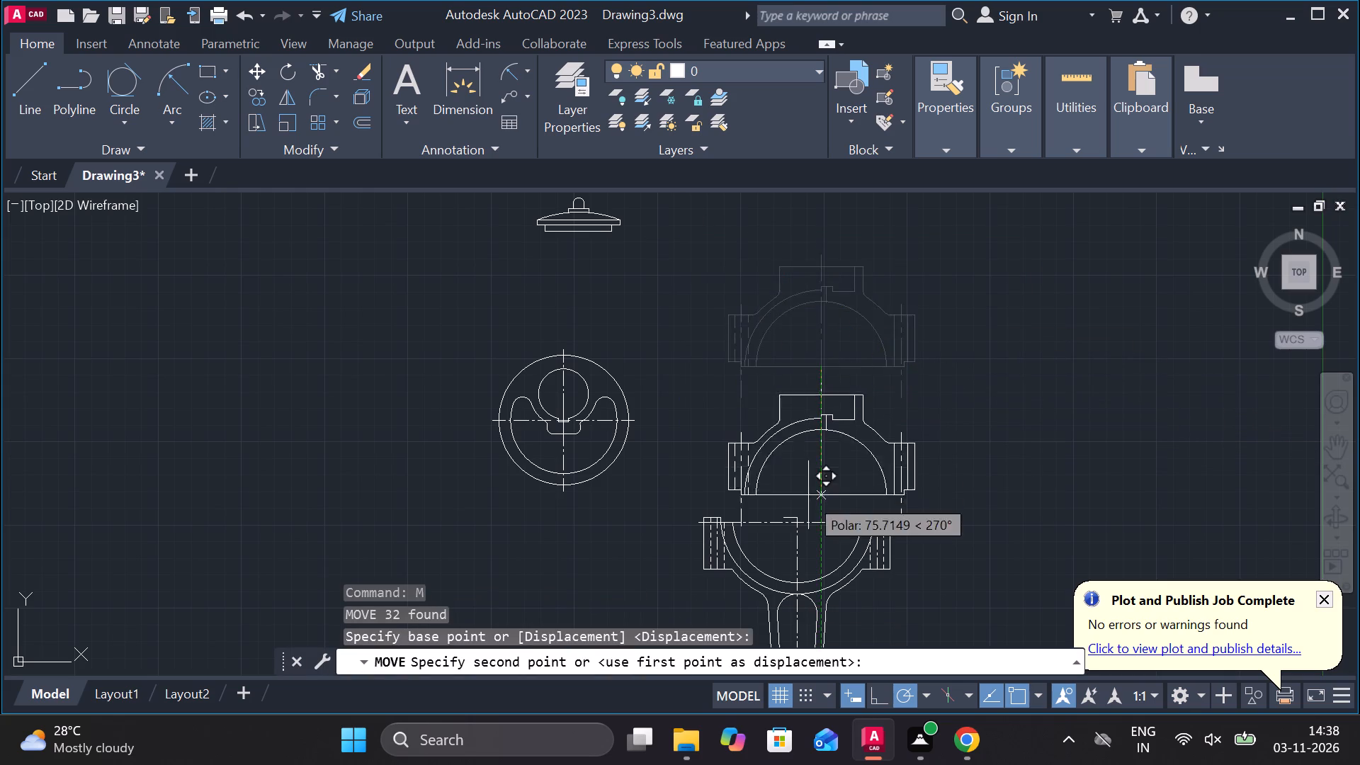
pyautogui.moveTo(803, 505); pyautogui.dragTo(800, 442, button='middle')
pyautogui.scroll(2, 803, 505)
pyautogui.moveTo(810, 457); pyautogui.dragTo(806, 393, button='middle')
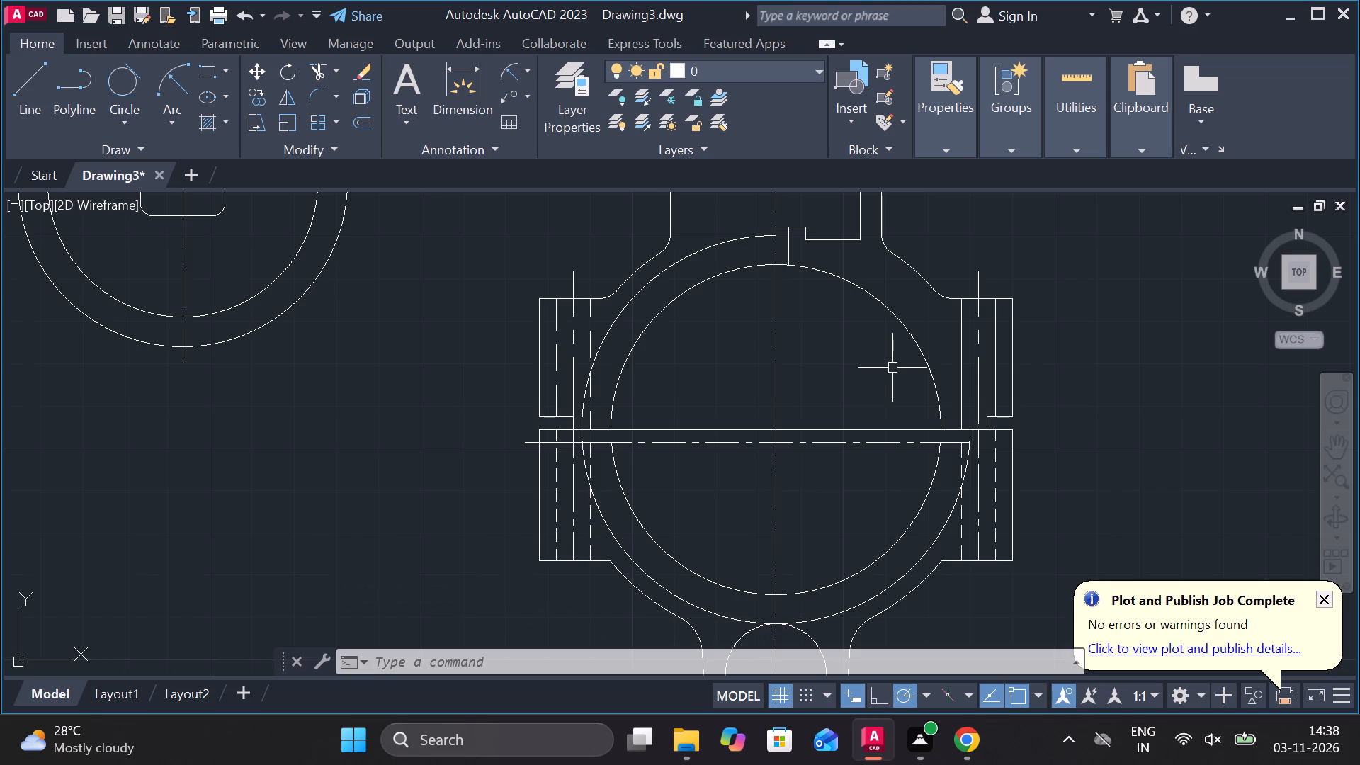
# Move the undimensioned disc view by its centre onto the midpoint of the cap's bottom edge, inside the joined bore.
pyautogui.moveTo(806, 398); pyautogui.dragTo(856, 343, button='middle')
pyautogui.scroll(-2, 857, 346)
pyautogui.moveTo(902, 345); pyautogui.dragTo(770, 409, button='middle')
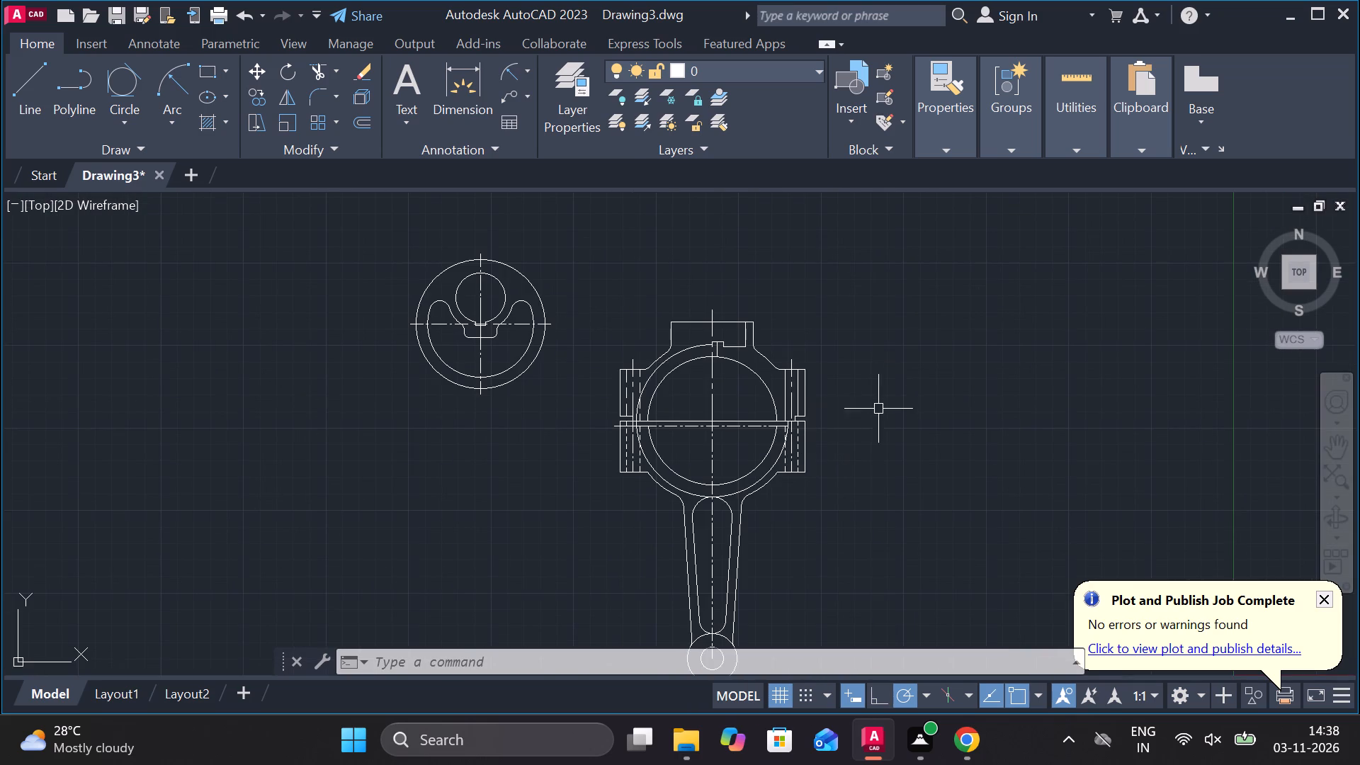
pyautogui.scroll(2, 488, 323)
pyautogui.scroll(-1, 632, 466)
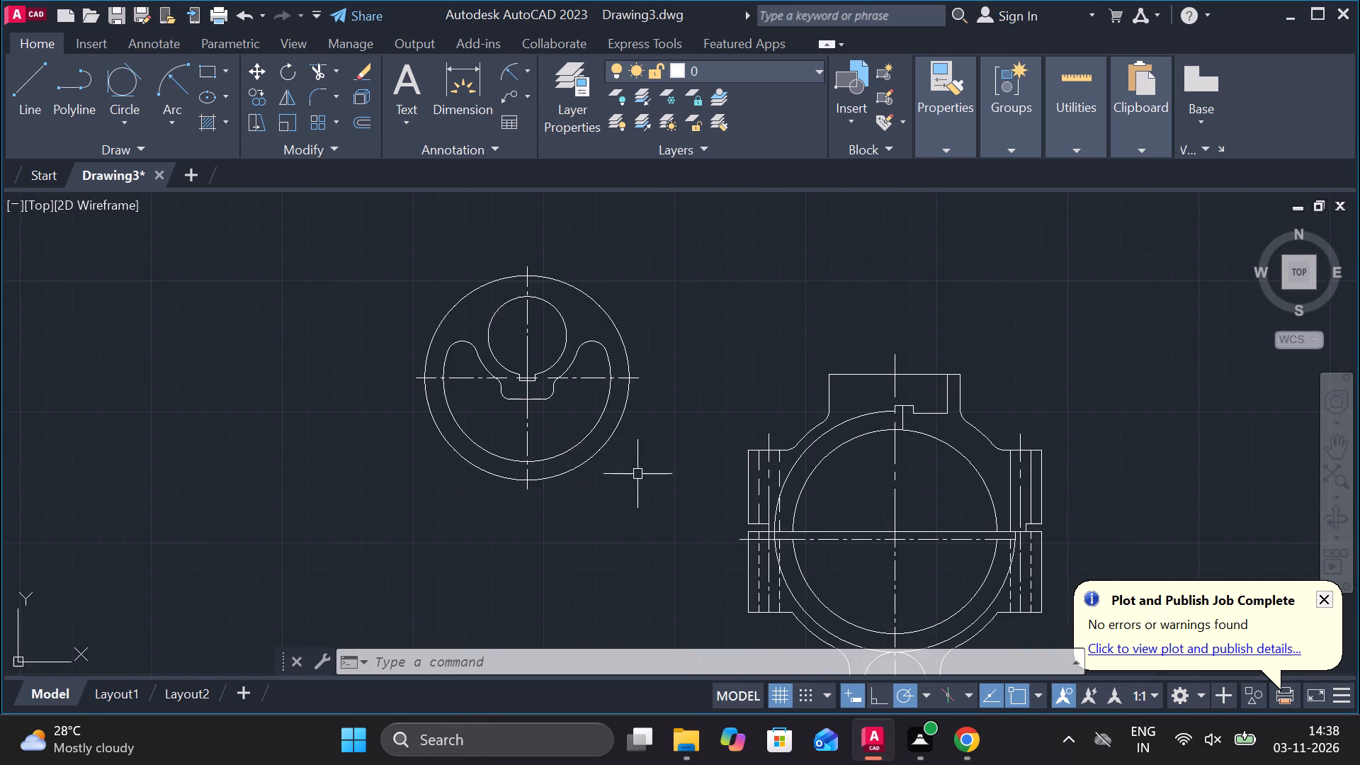
pyautogui.moveTo(640, 479); pyautogui.dragTo(612, 450)
pyautogui.click(376, 243)
pyautogui.press('m')
pyautogui.press('Return')
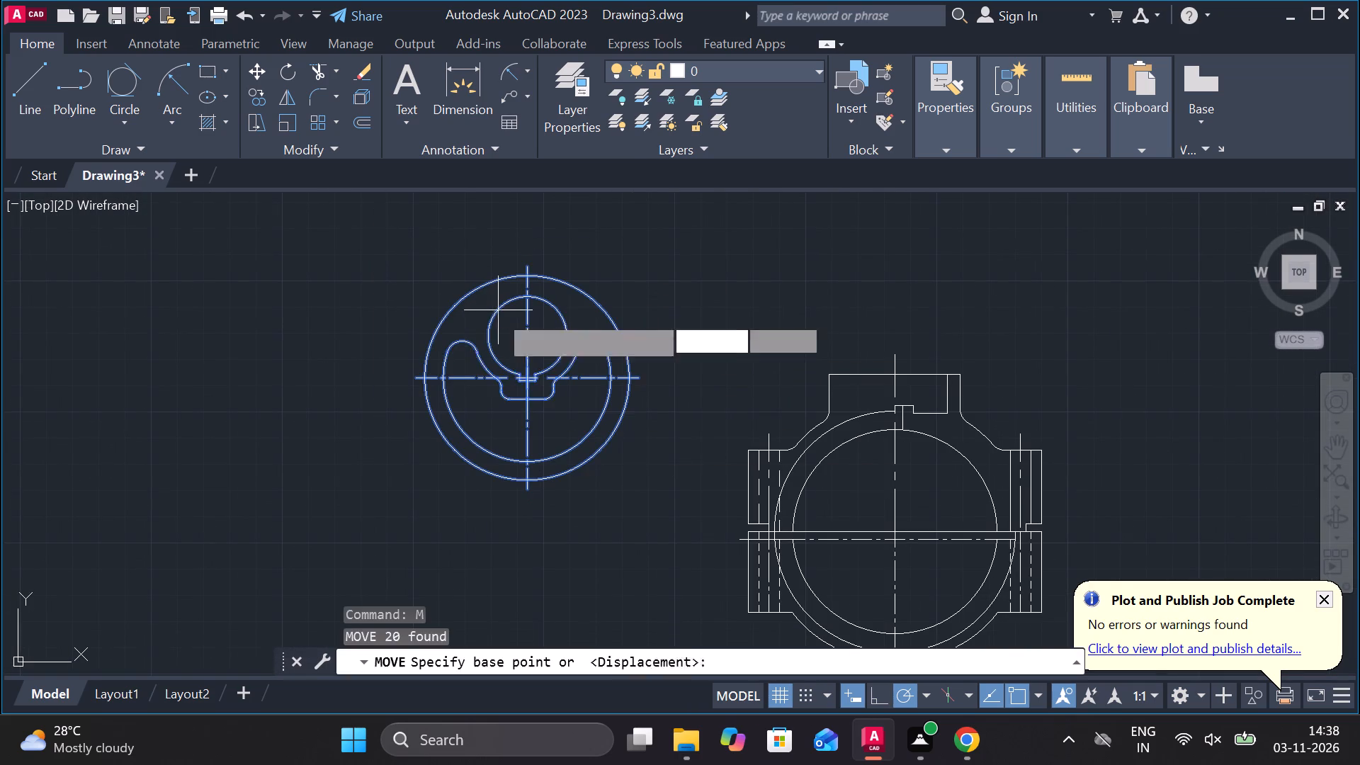
pyautogui.scroll(3, 527, 375)
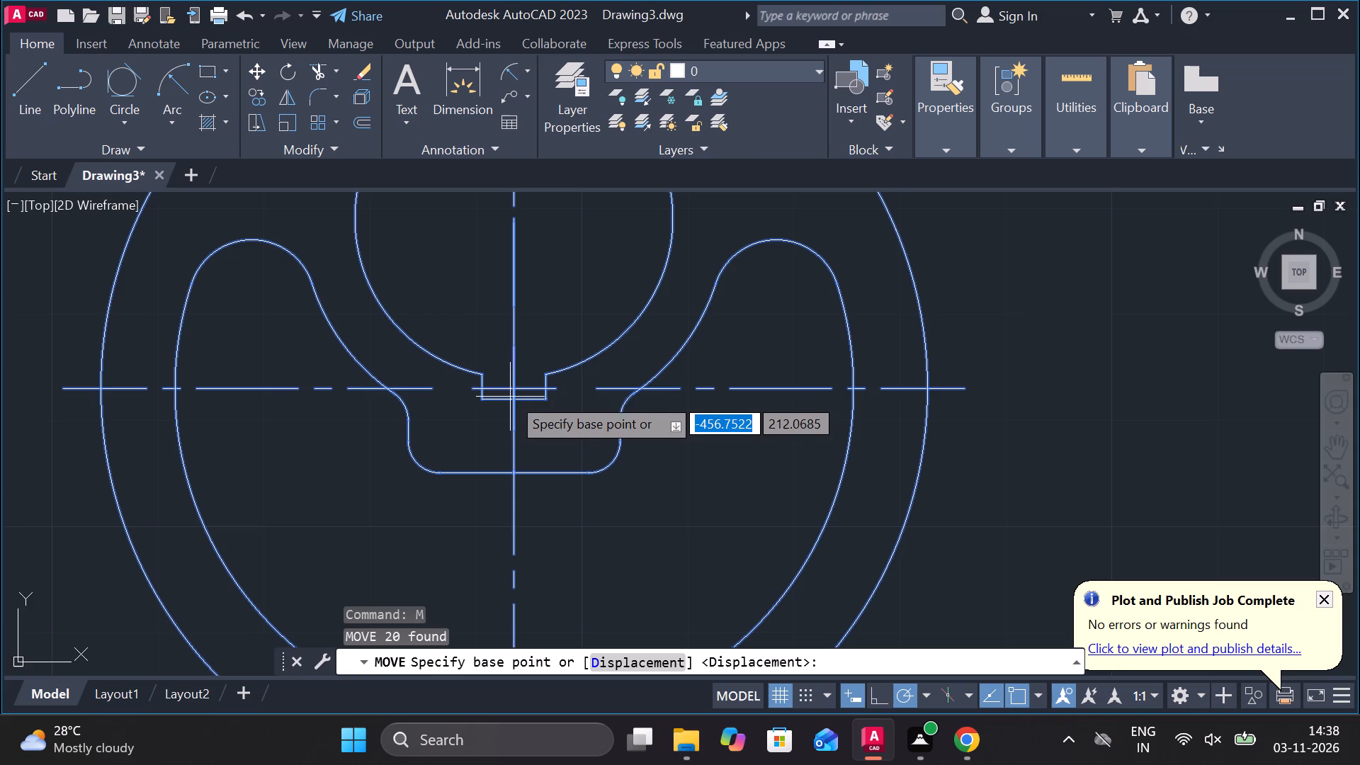
pyautogui.scroll(3, 514, 392)
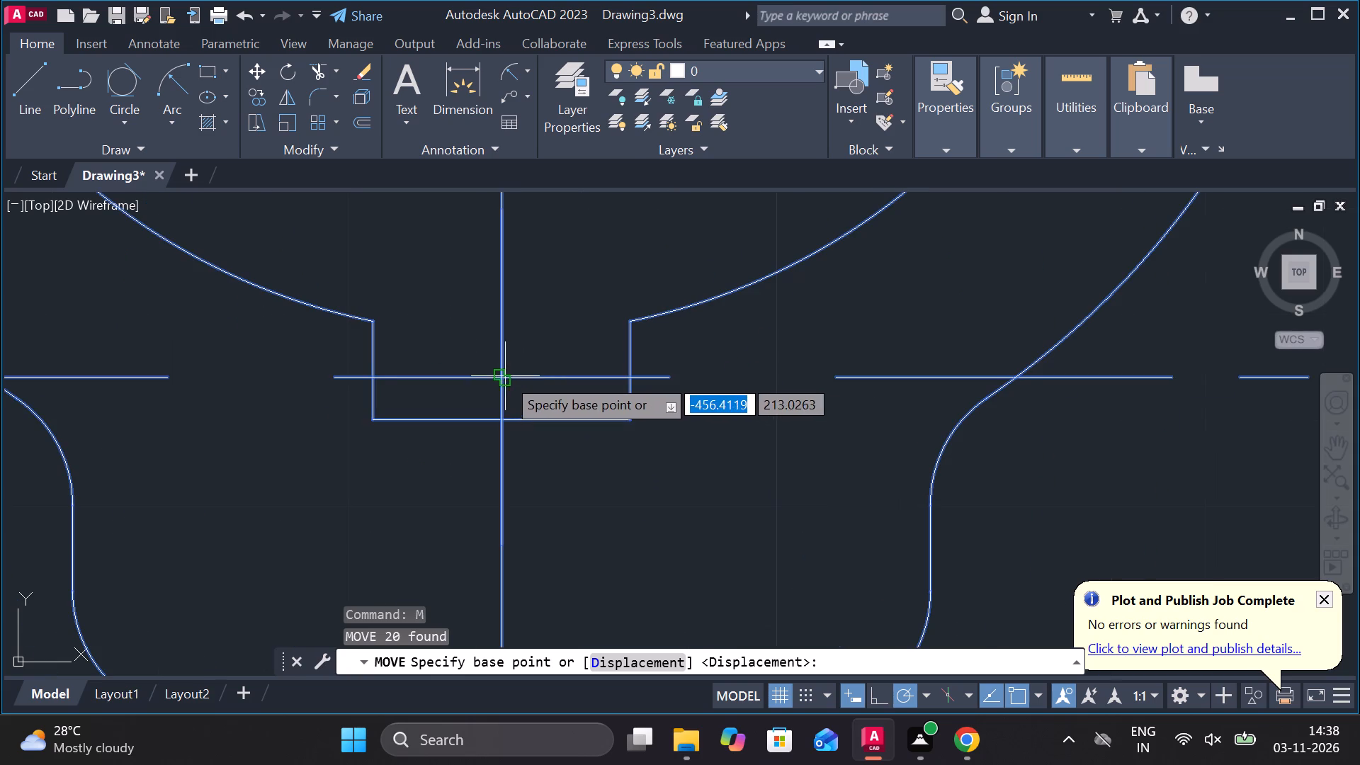
pyautogui.click(505, 376)
pyautogui.scroll(-6, 506, 375)
pyautogui.moveTo(637, 410); pyautogui.dragTo(531, 319, button='middle')
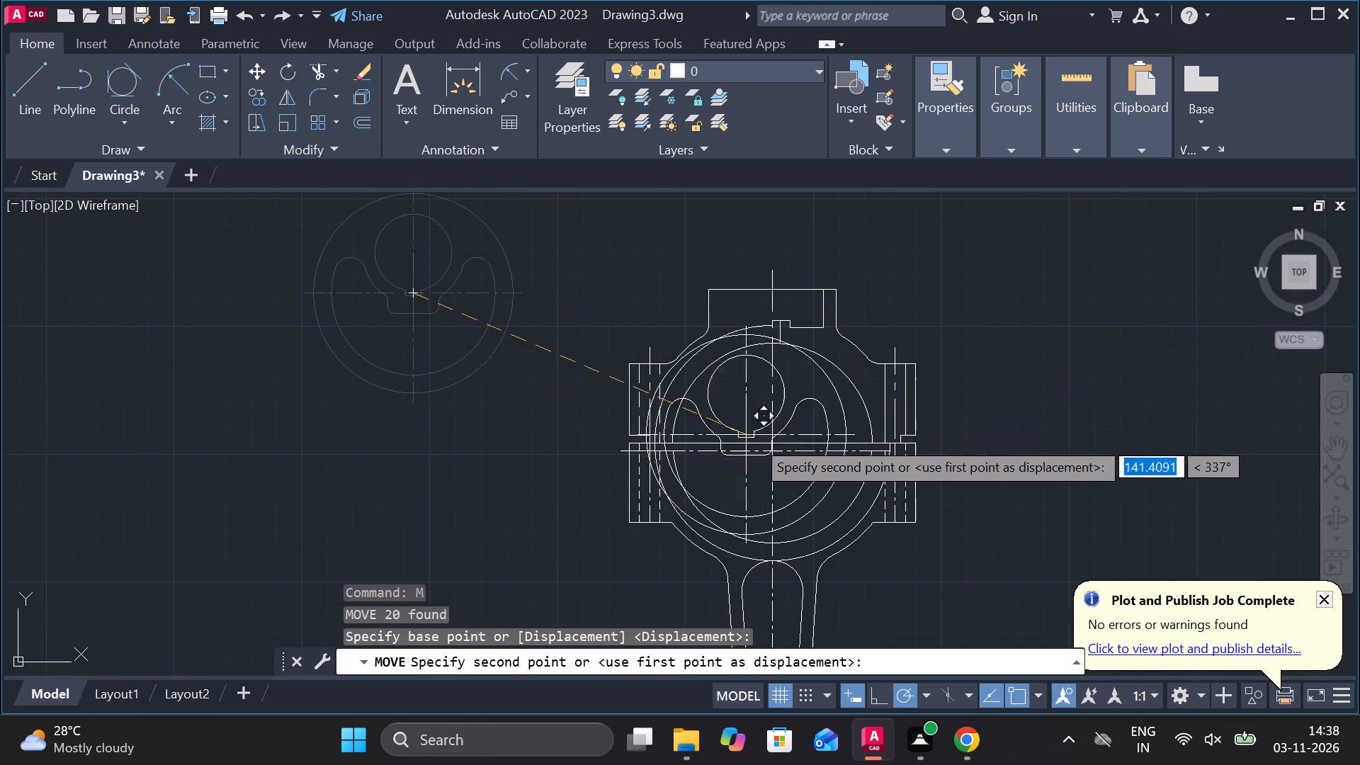
pyautogui.scroll(4, 789, 450)
pyautogui.moveTo(765, 436); pyautogui.dragTo(765, 350, button='middle')
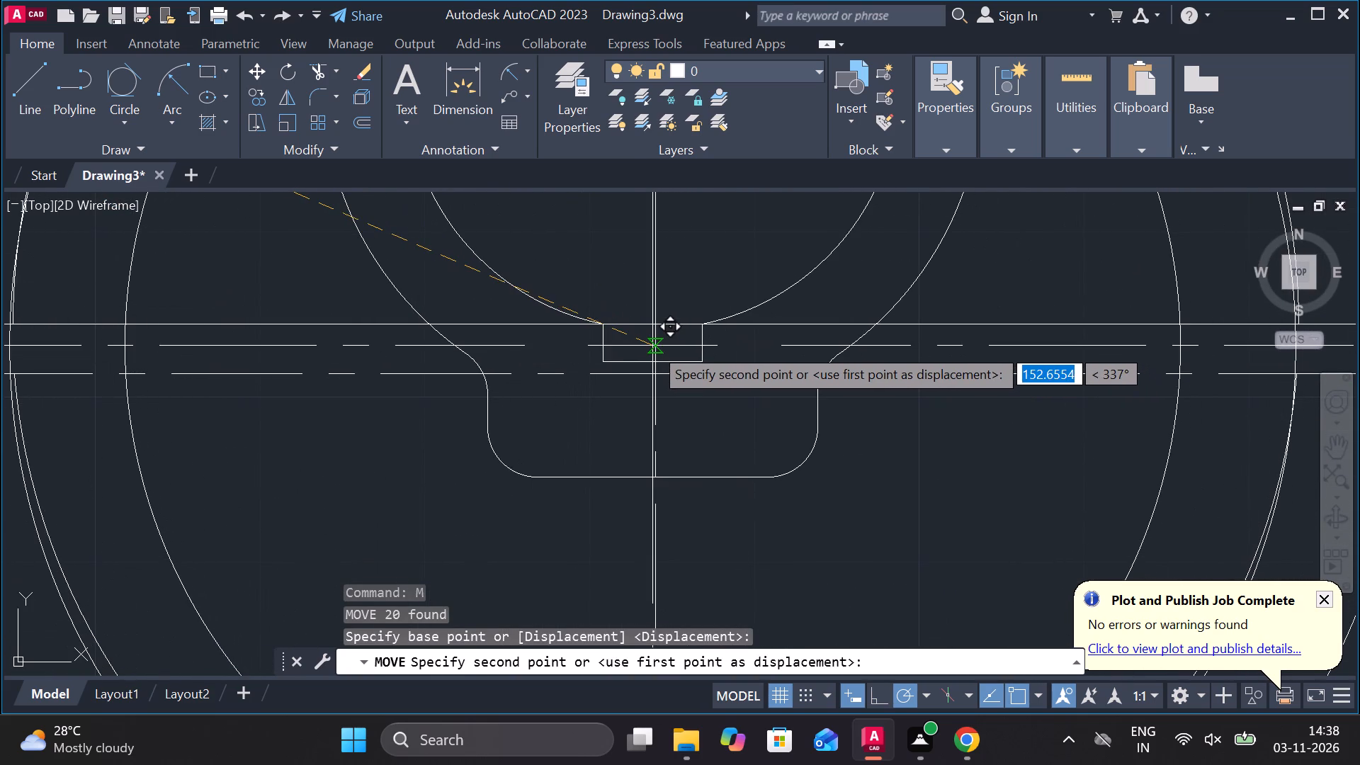
pyautogui.scroll(-1, 651, 346)
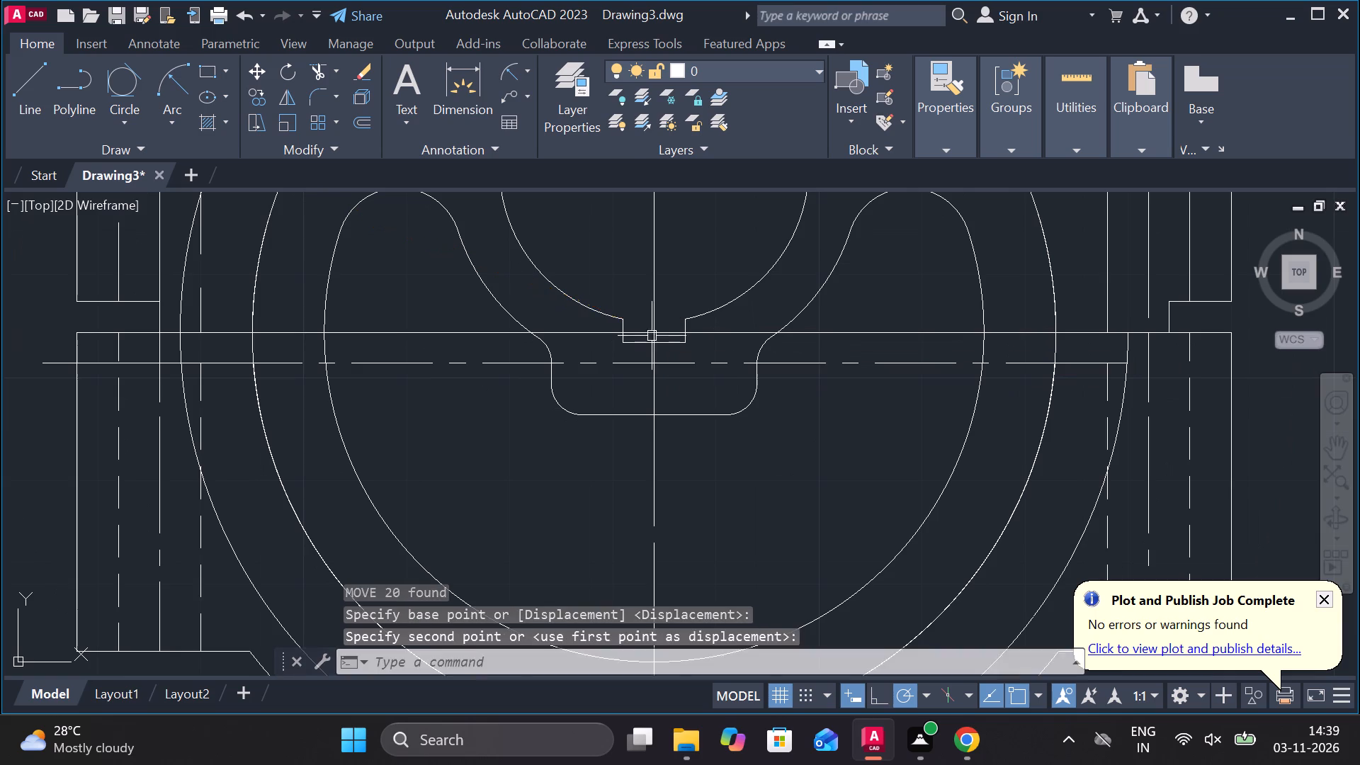
pyautogui.scroll(-3, 670, 334)
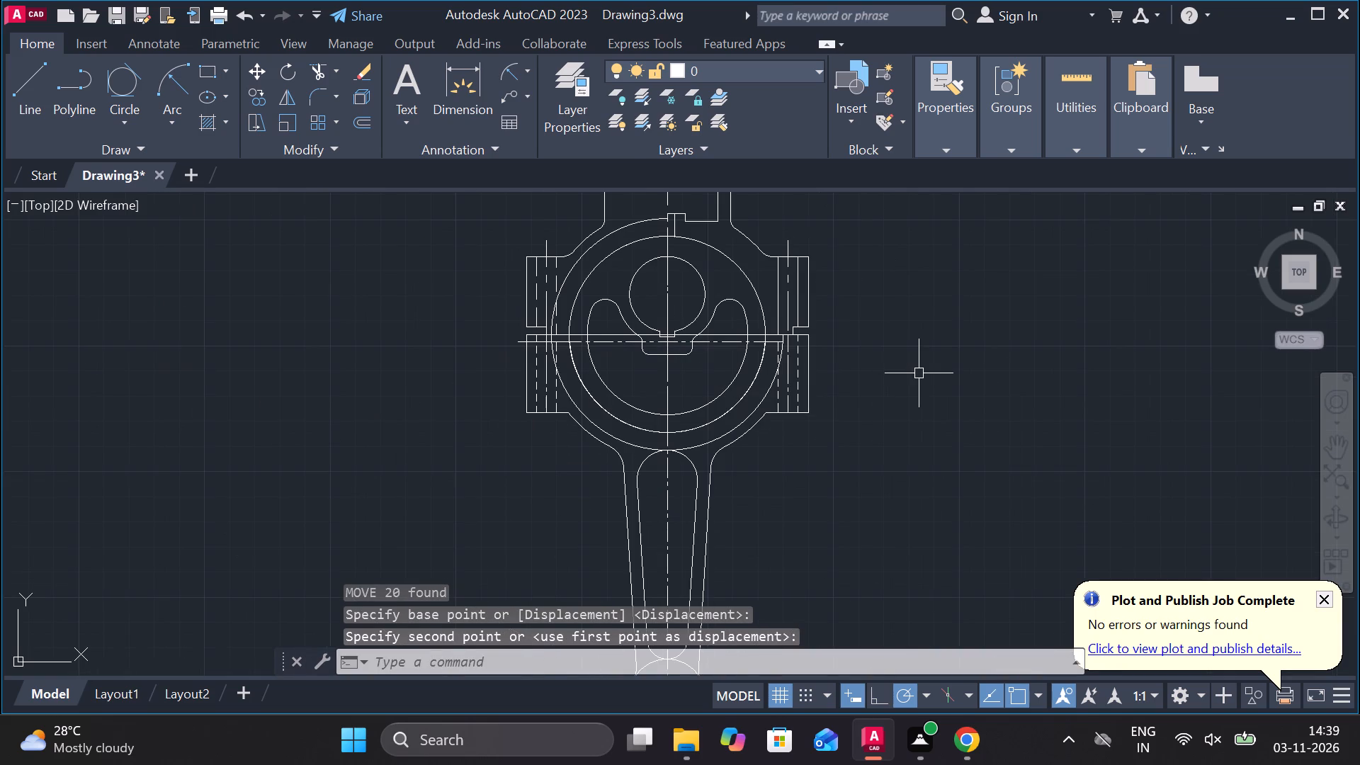
pyautogui.scroll(-2, 919, 372)
pyautogui.scroll(1, 948, 380)
pyautogui.scroll(-3, 951, 387)
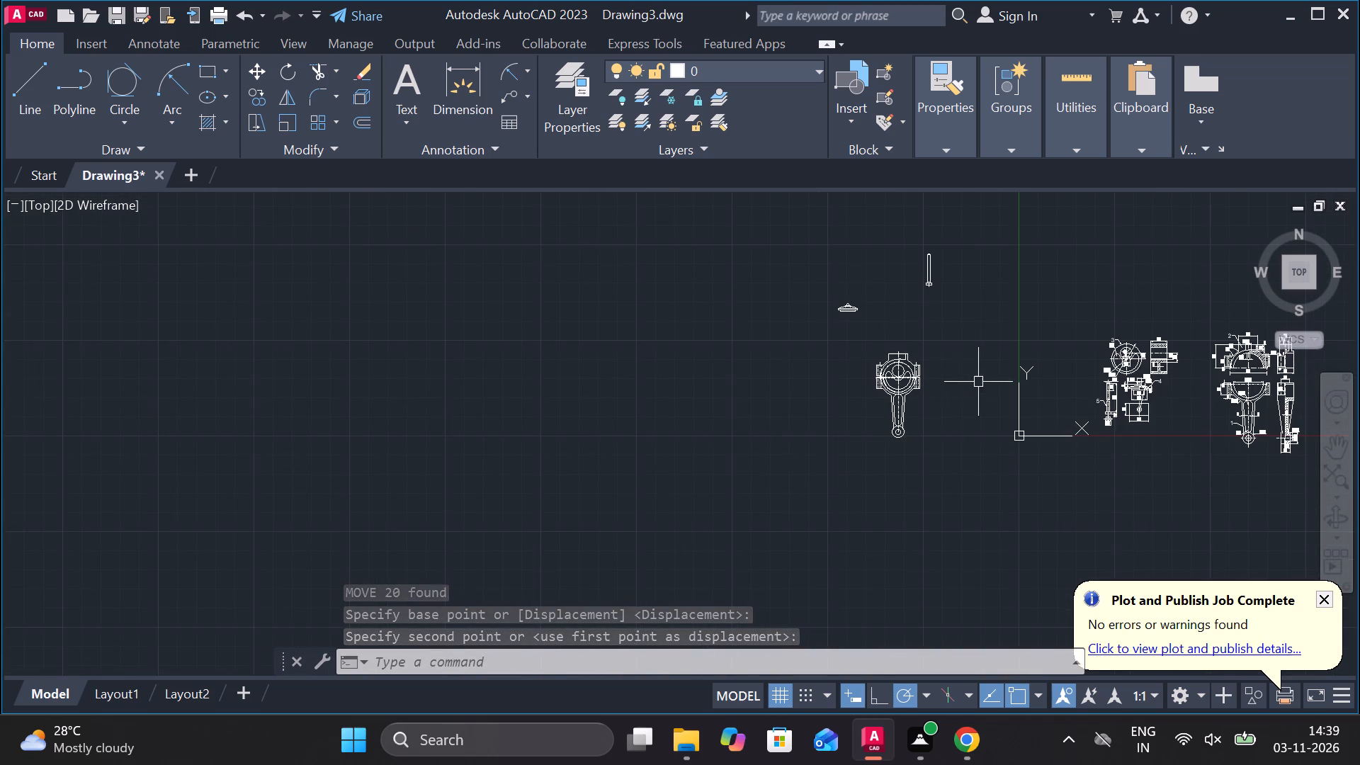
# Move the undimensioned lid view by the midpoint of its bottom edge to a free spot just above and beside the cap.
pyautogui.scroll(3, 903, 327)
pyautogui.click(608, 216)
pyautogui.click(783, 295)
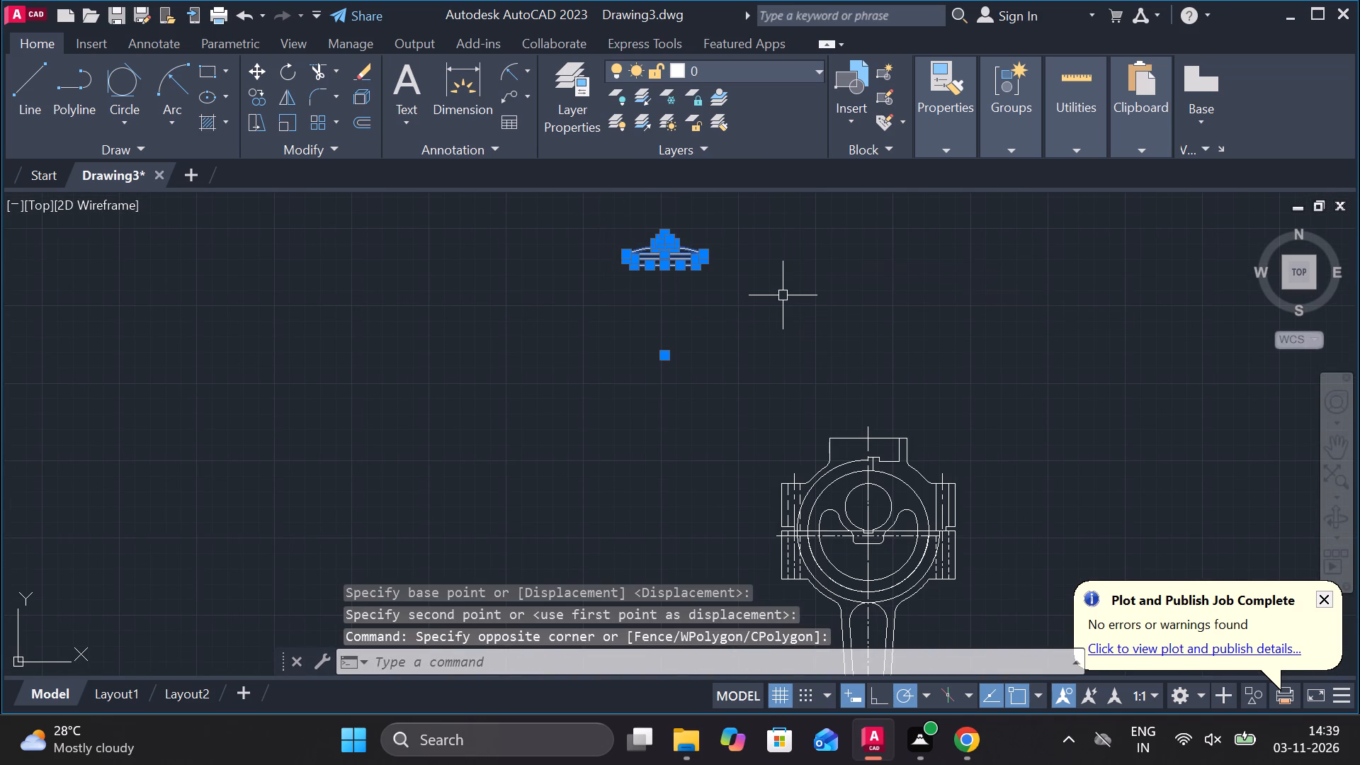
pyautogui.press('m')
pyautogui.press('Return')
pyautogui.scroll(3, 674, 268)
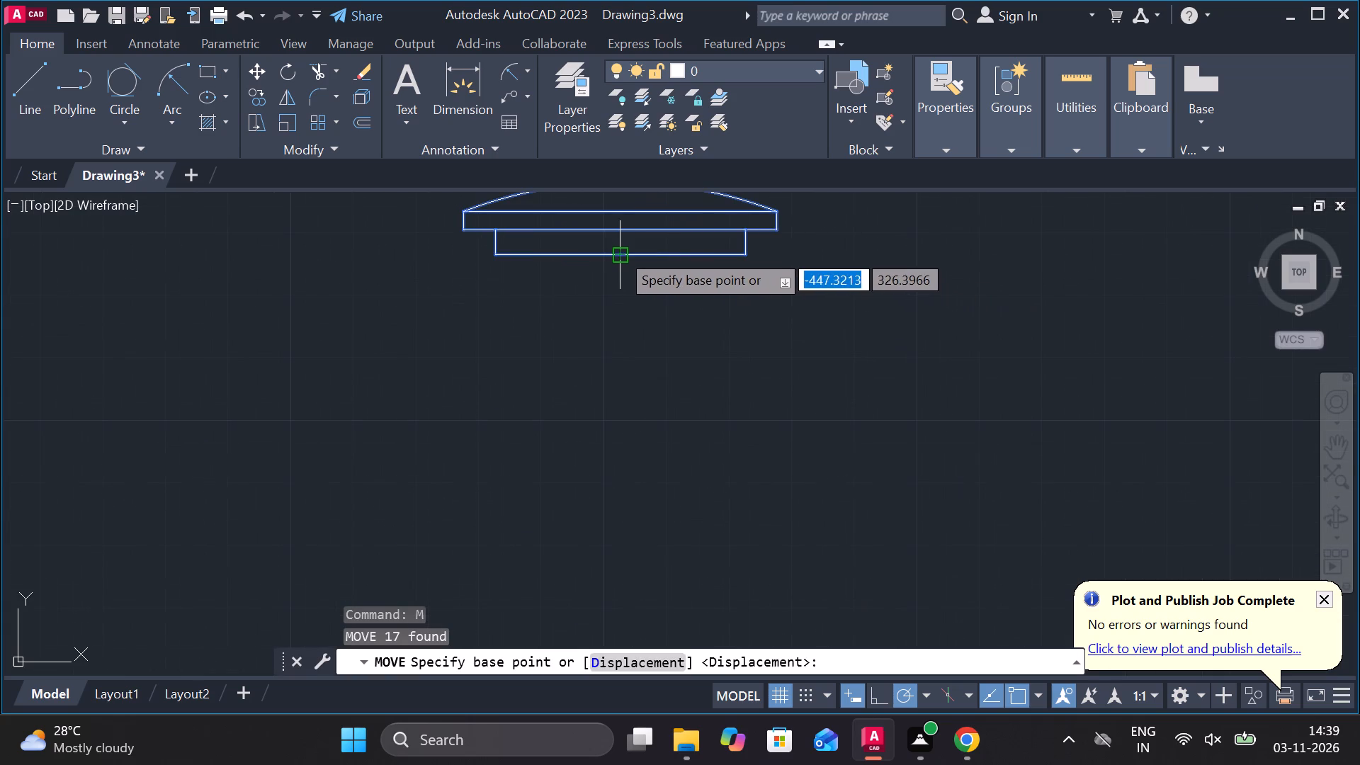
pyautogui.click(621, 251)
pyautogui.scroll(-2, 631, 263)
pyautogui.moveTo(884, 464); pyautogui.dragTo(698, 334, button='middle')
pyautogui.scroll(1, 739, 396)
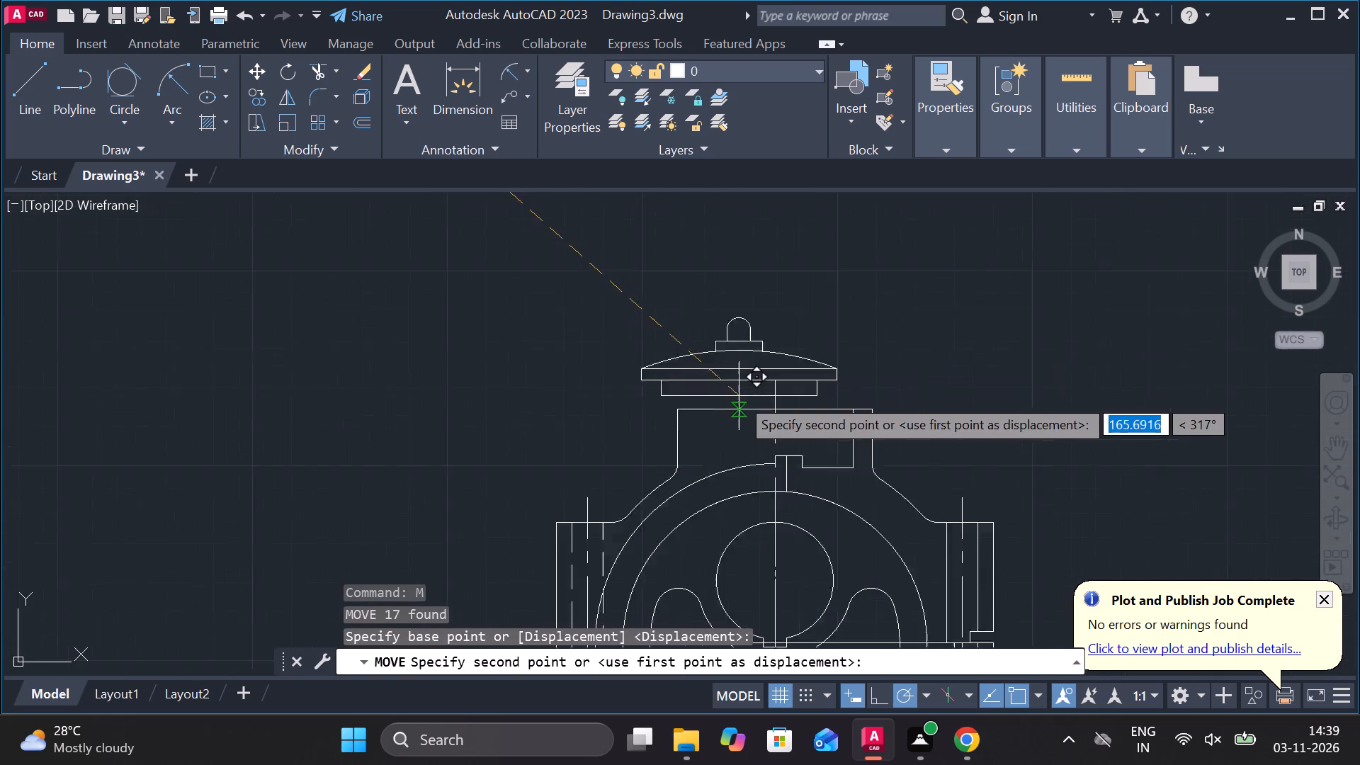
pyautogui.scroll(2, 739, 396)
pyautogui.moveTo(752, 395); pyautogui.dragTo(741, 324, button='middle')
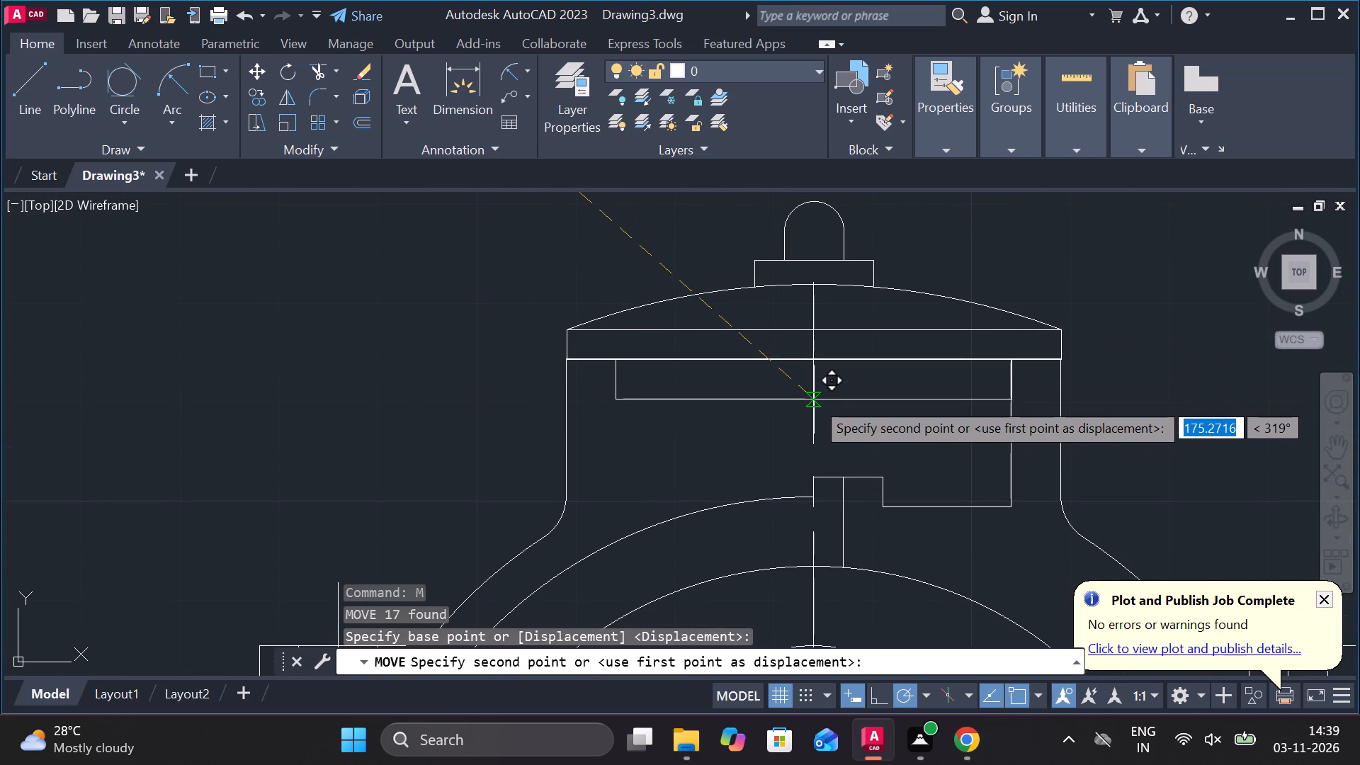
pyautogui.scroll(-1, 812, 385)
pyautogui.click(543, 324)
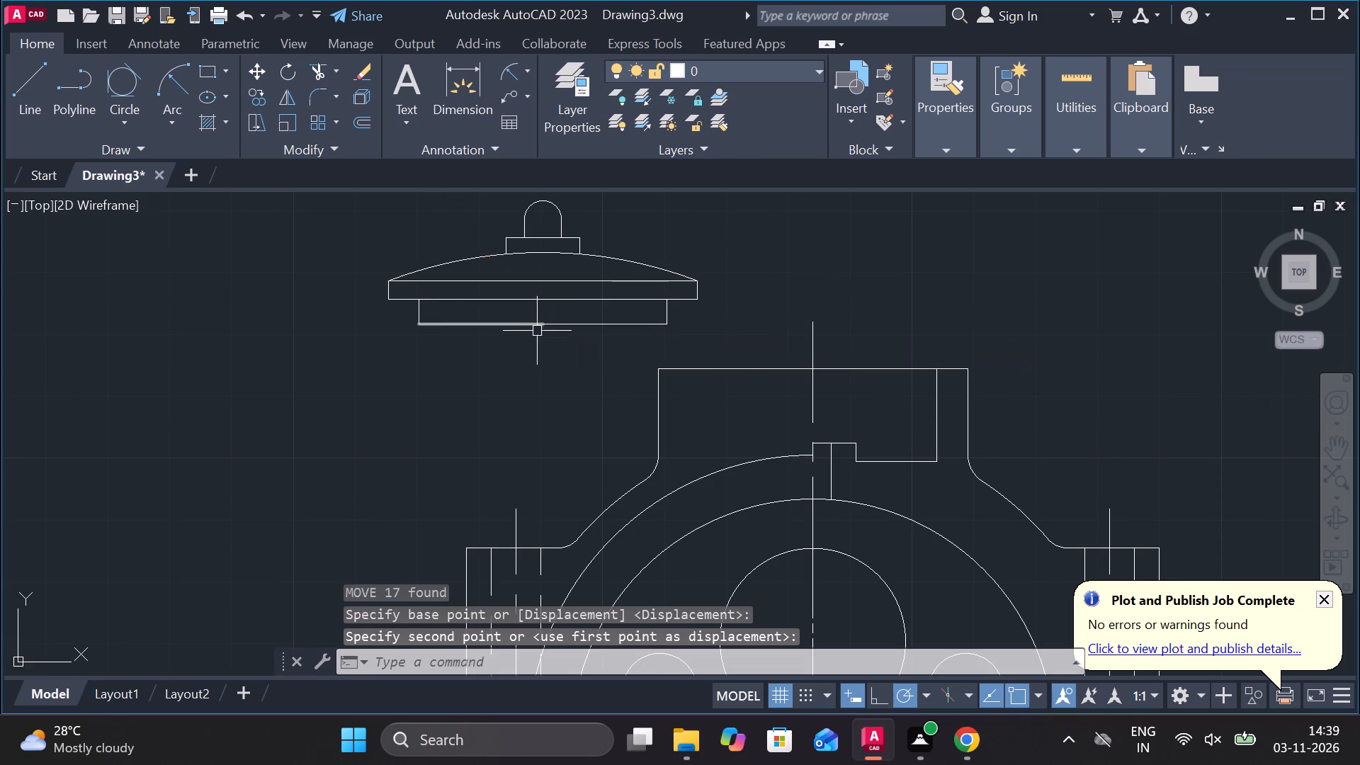
# Move the lid view by the corner between its rim and spigot onto the top inner corner of the cap's recess.
pyautogui.scroll(-1, 426, 266)
pyautogui.click(374, 220)
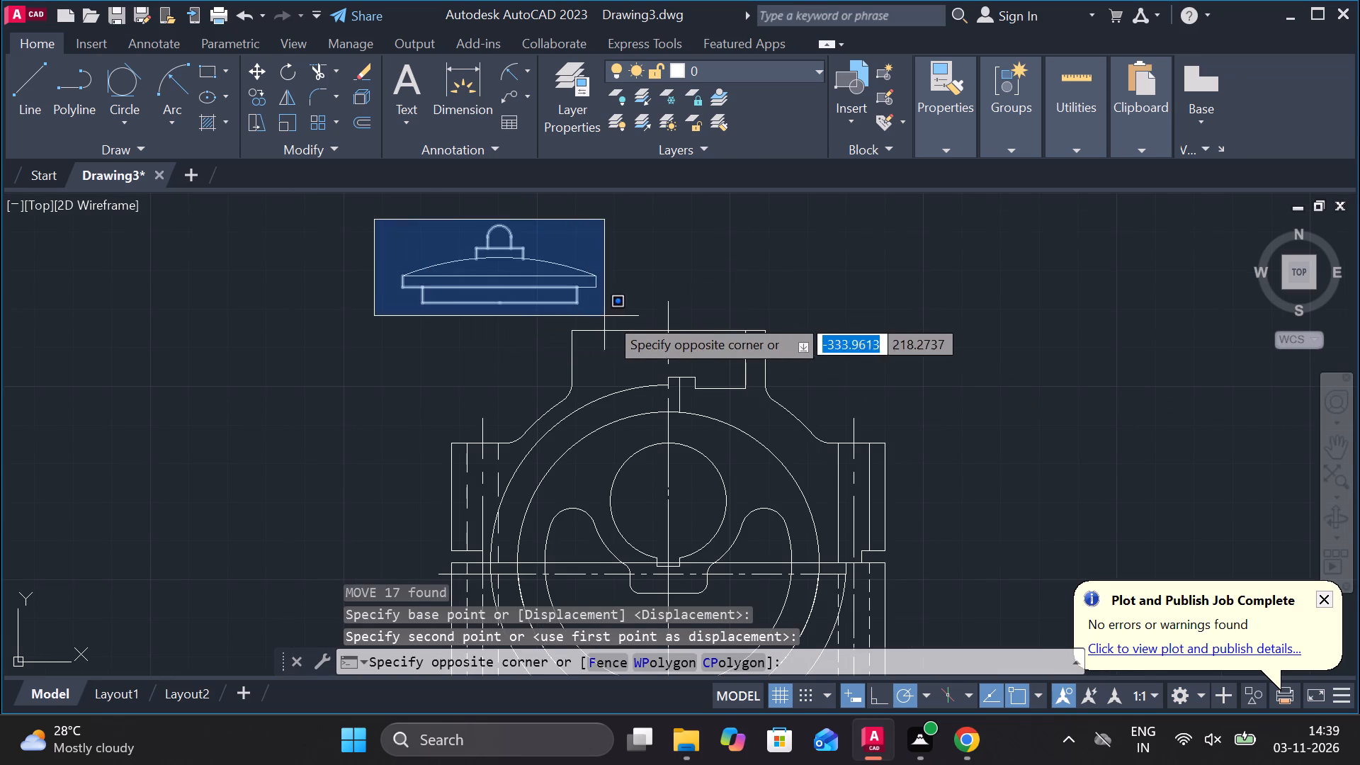
pyautogui.click(630, 309)
pyautogui.press('m')
pyautogui.press('Return')
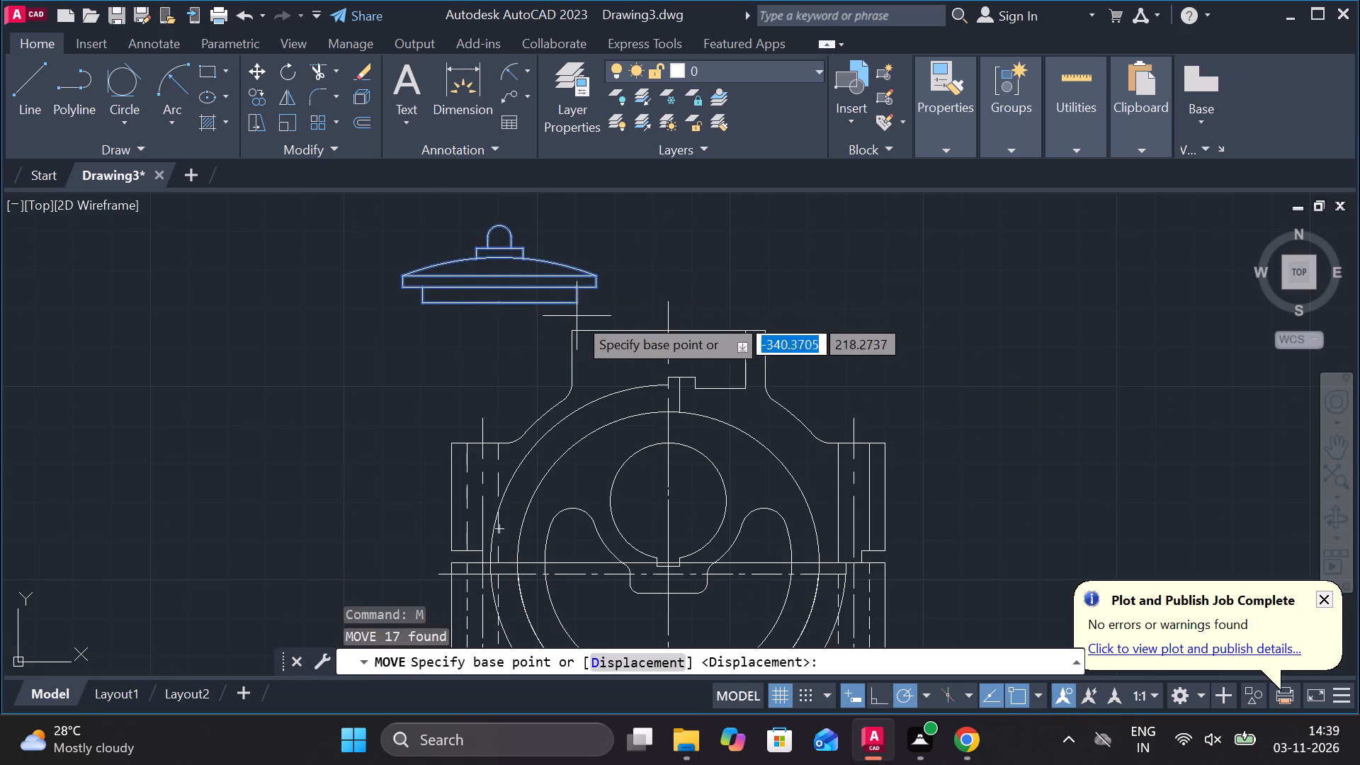
pyautogui.scroll(2, 592, 283)
pyautogui.click(548, 293)
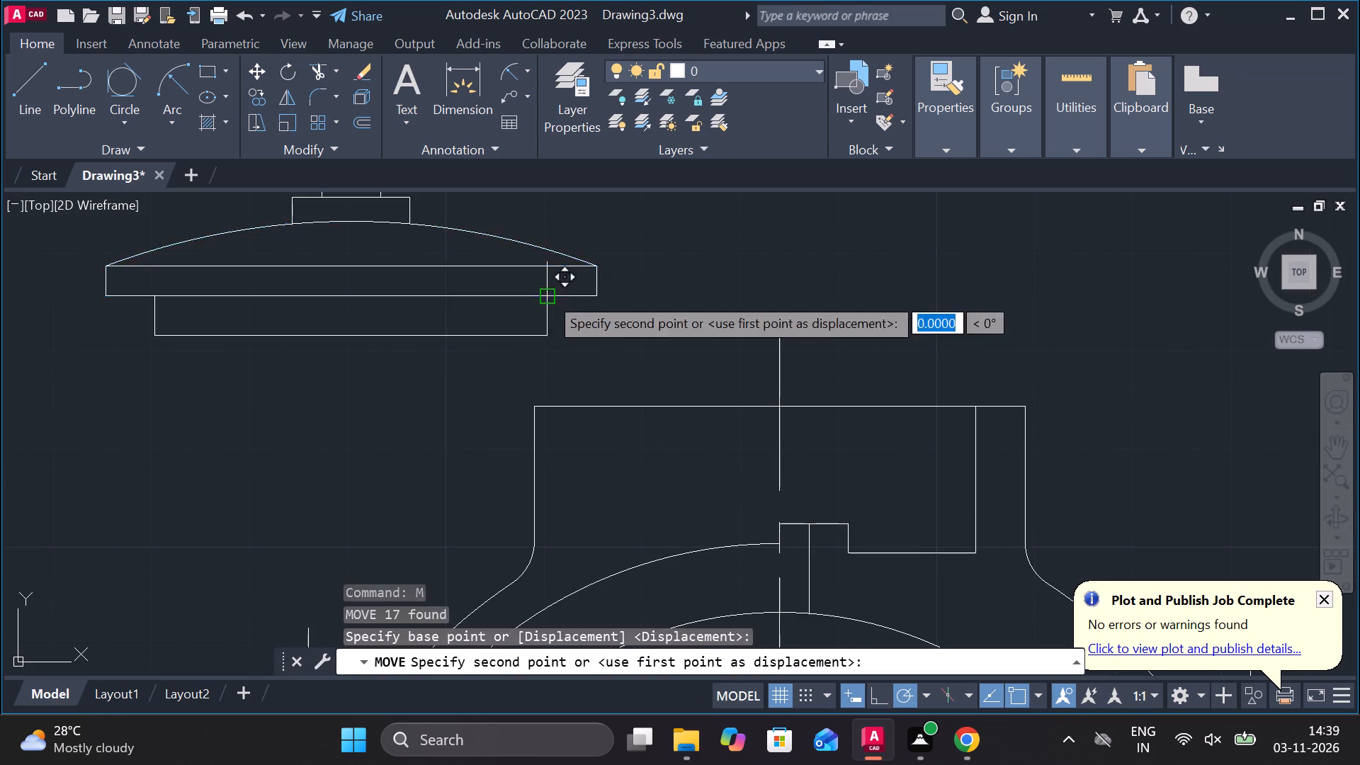
pyautogui.click(974, 410)
# Extend the undimensioned bolt's short vertical centre line from its head through the shank to just beyond the rounded end.
pyautogui.scroll(-2, 996, 394)
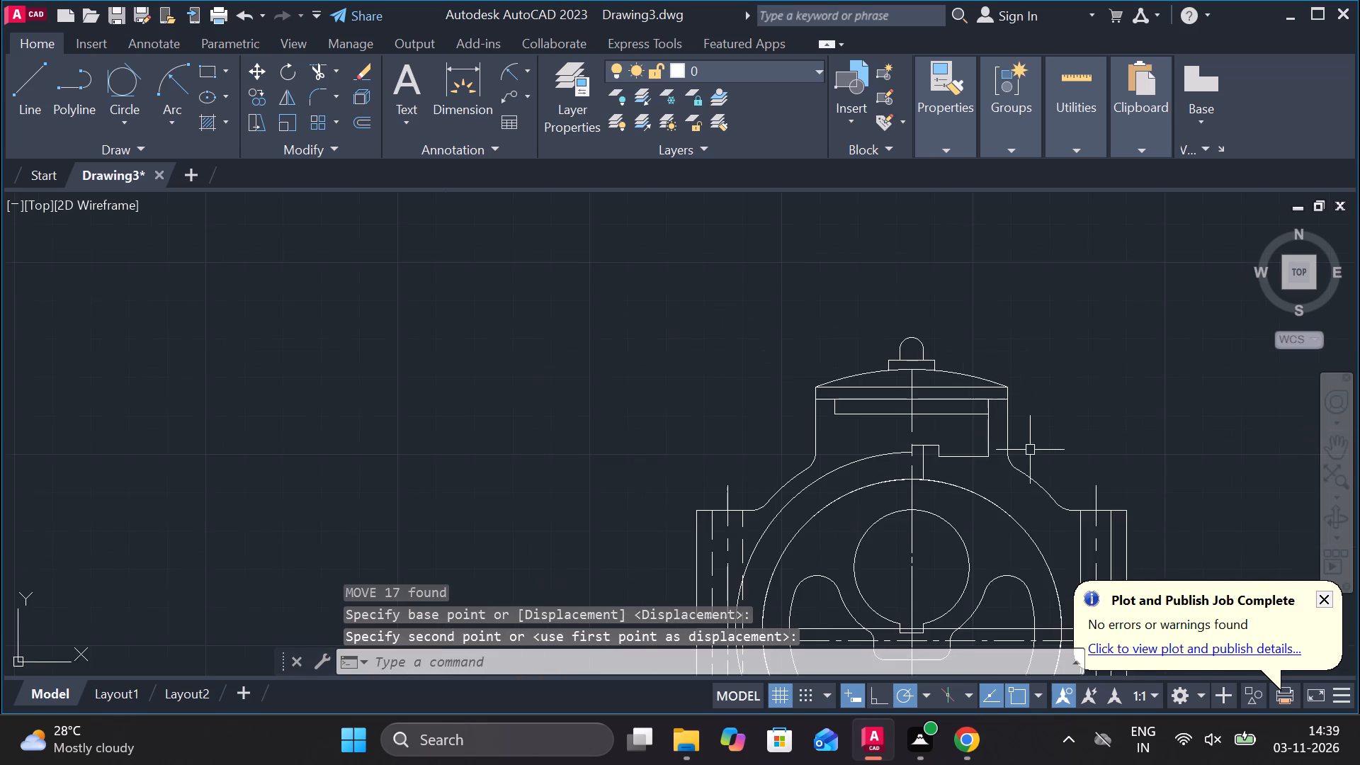
pyautogui.moveTo(1028, 450); pyautogui.dragTo(939, 358, button='middle')
pyautogui.scroll(-2, 970, 351)
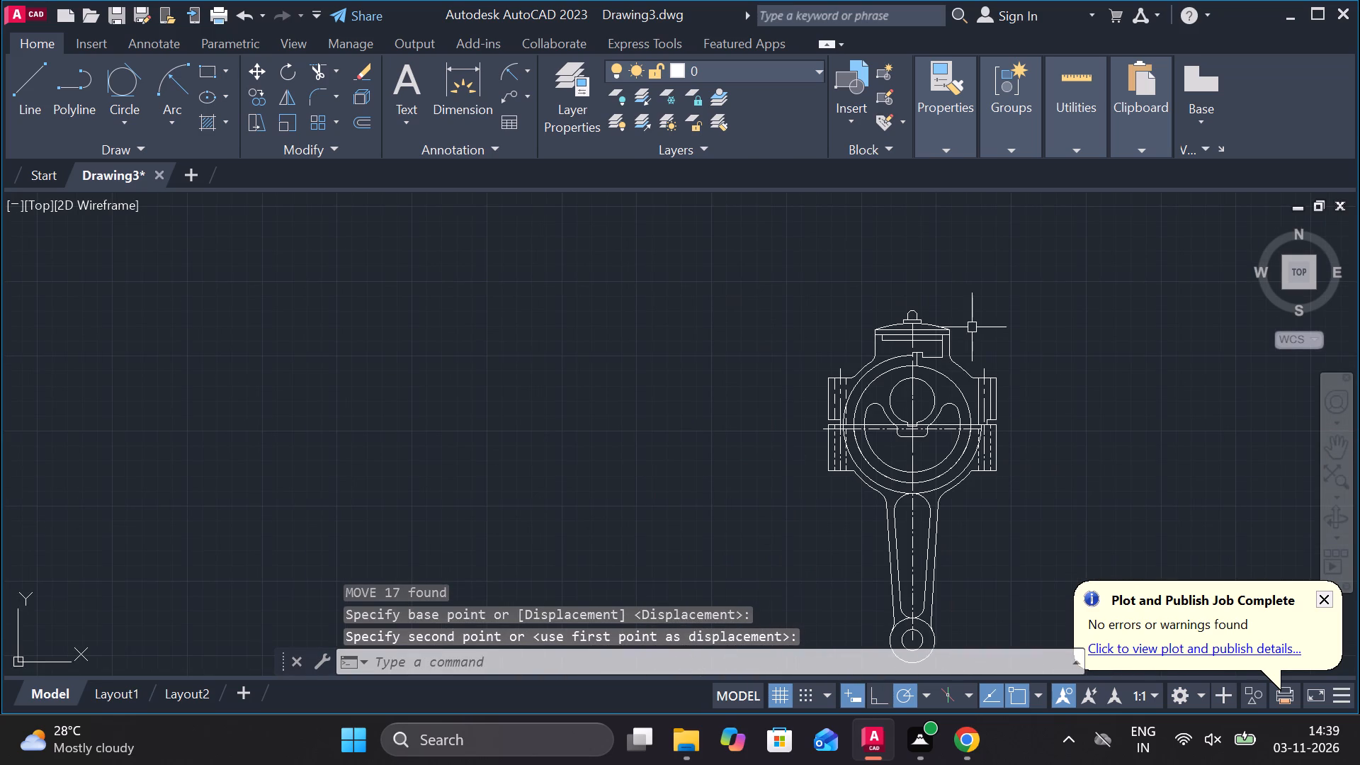
pyautogui.moveTo(1068, 404); pyautogui.dragTo(744, 375, button='middle')
pyautogui.scroll(-1, 781, 370)
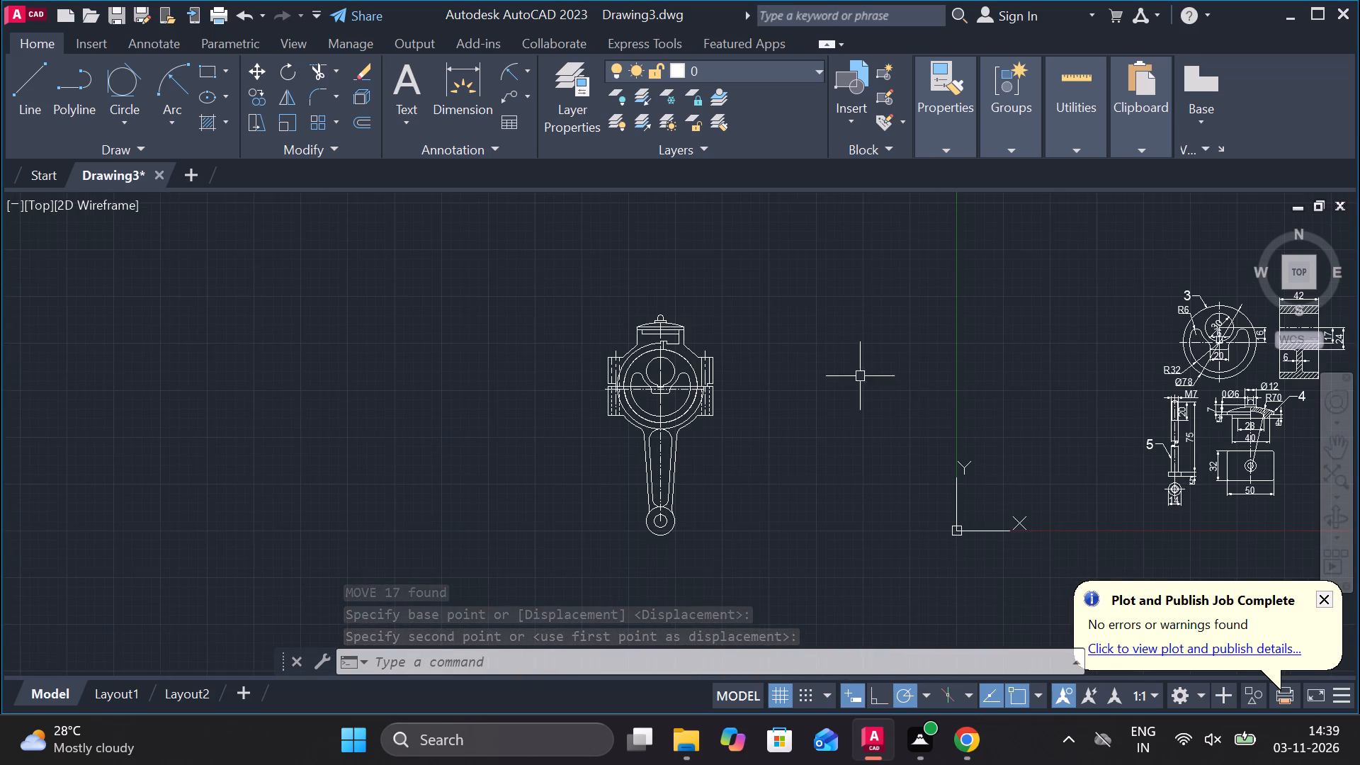
pyautogui.moveTo(919, 384); pyautogui.dragTo(917, 413, button='middle')
pyautogui.scroll(-1, 918, 414)
pyautogui.scroll(1, 823, 261)
pyautogui.moveTo(824, 261); pyautogui.dragTo(837, 373, button='middle')
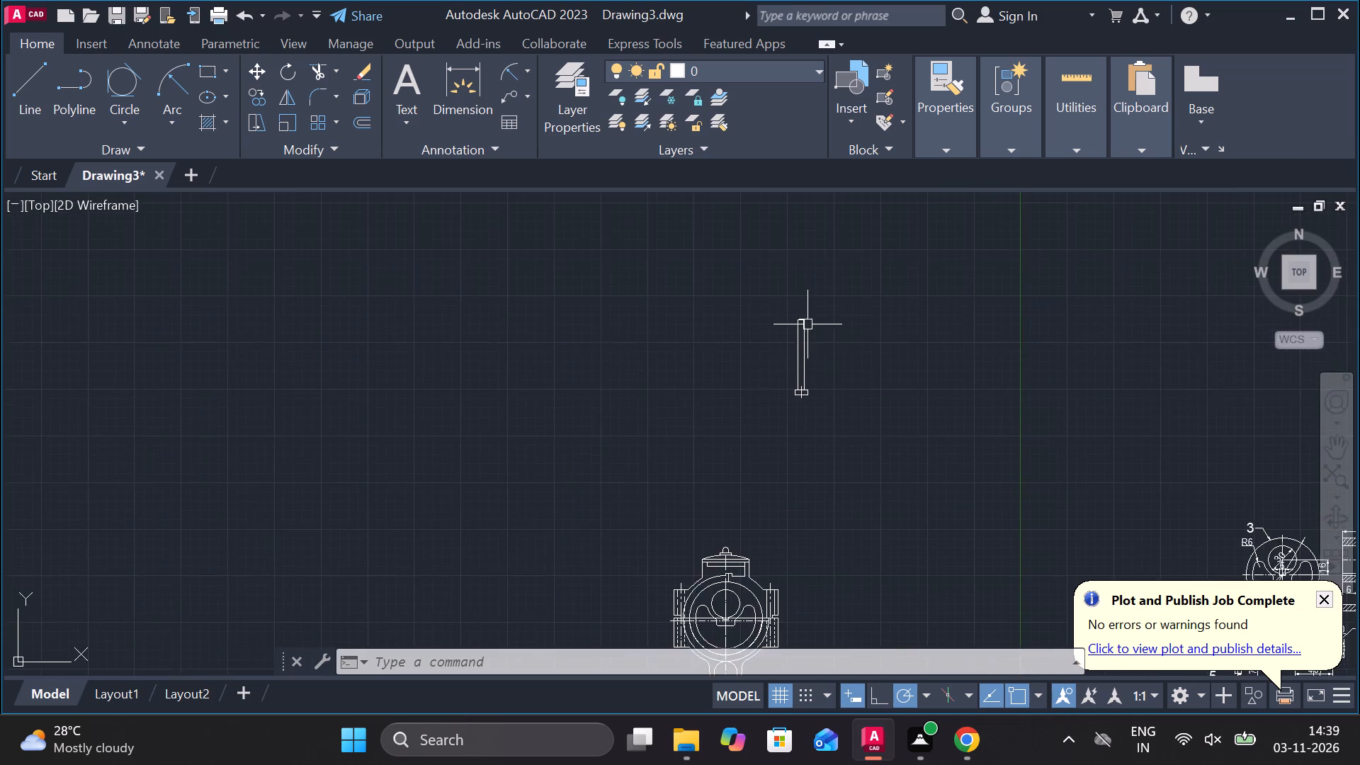
pyautogui.scroll(2, 803, 305)
pyautogui.moveTo(834, 448); pyautogui.dragTo(837, 375, button='middle')
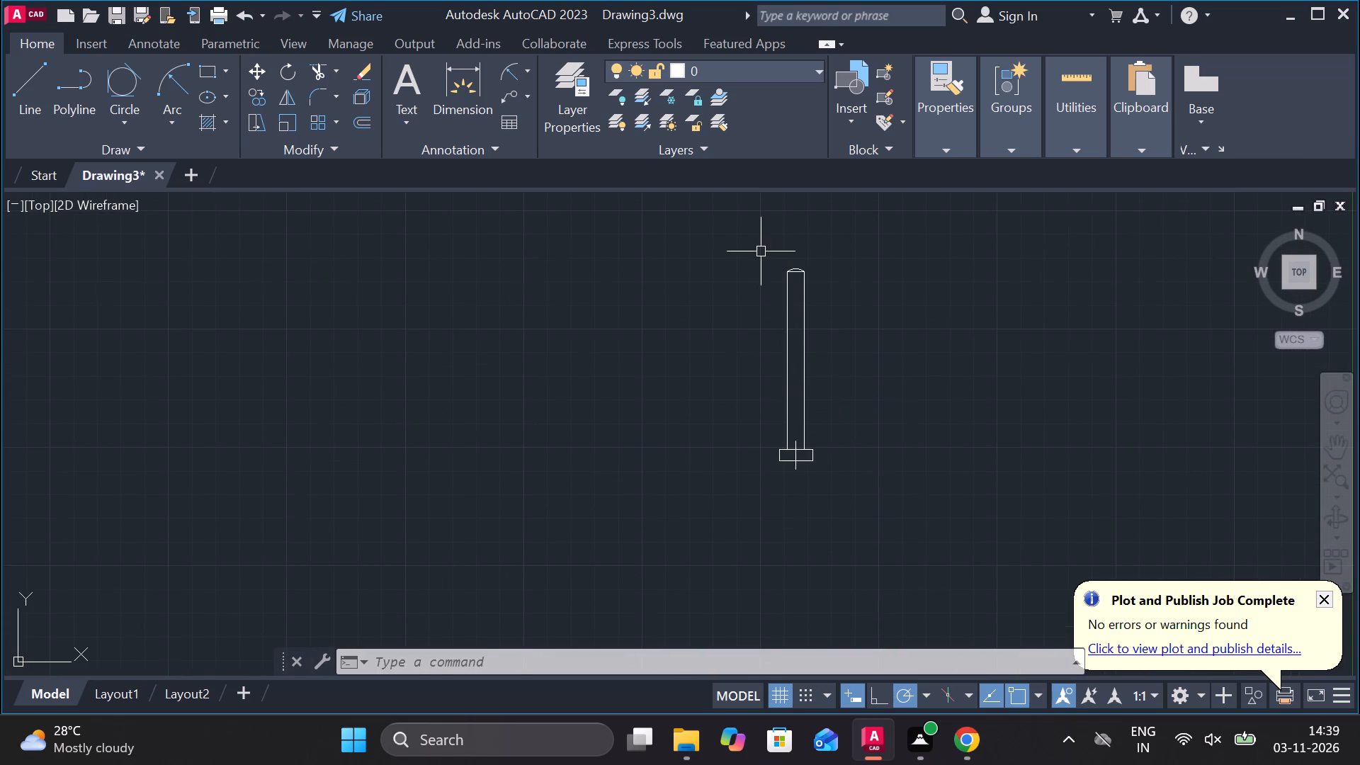
pyautogui.click(754, 244)
pyautogui.press('Escape')
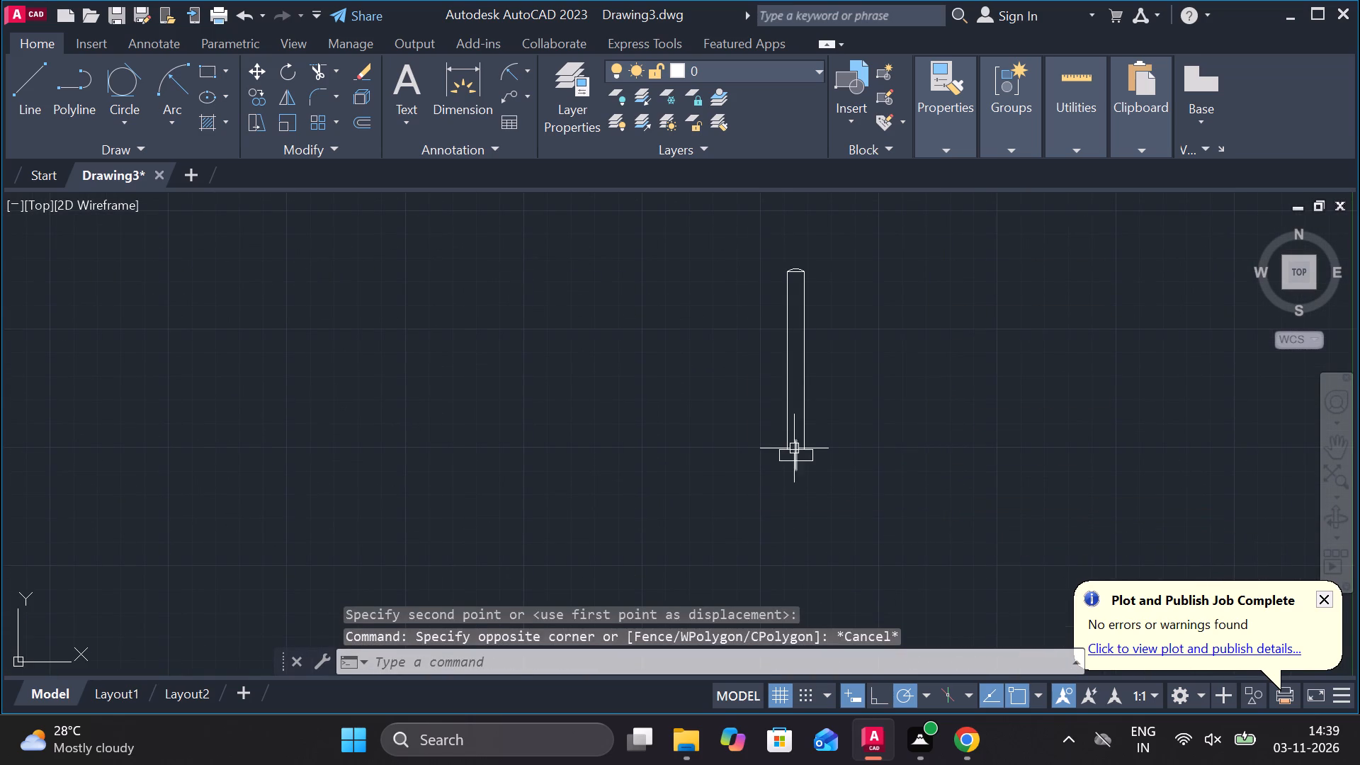
pyautogui.scroll(2, 794, 448)
pyautogui.click(794, 450)
pyautogui.click(790, 431)
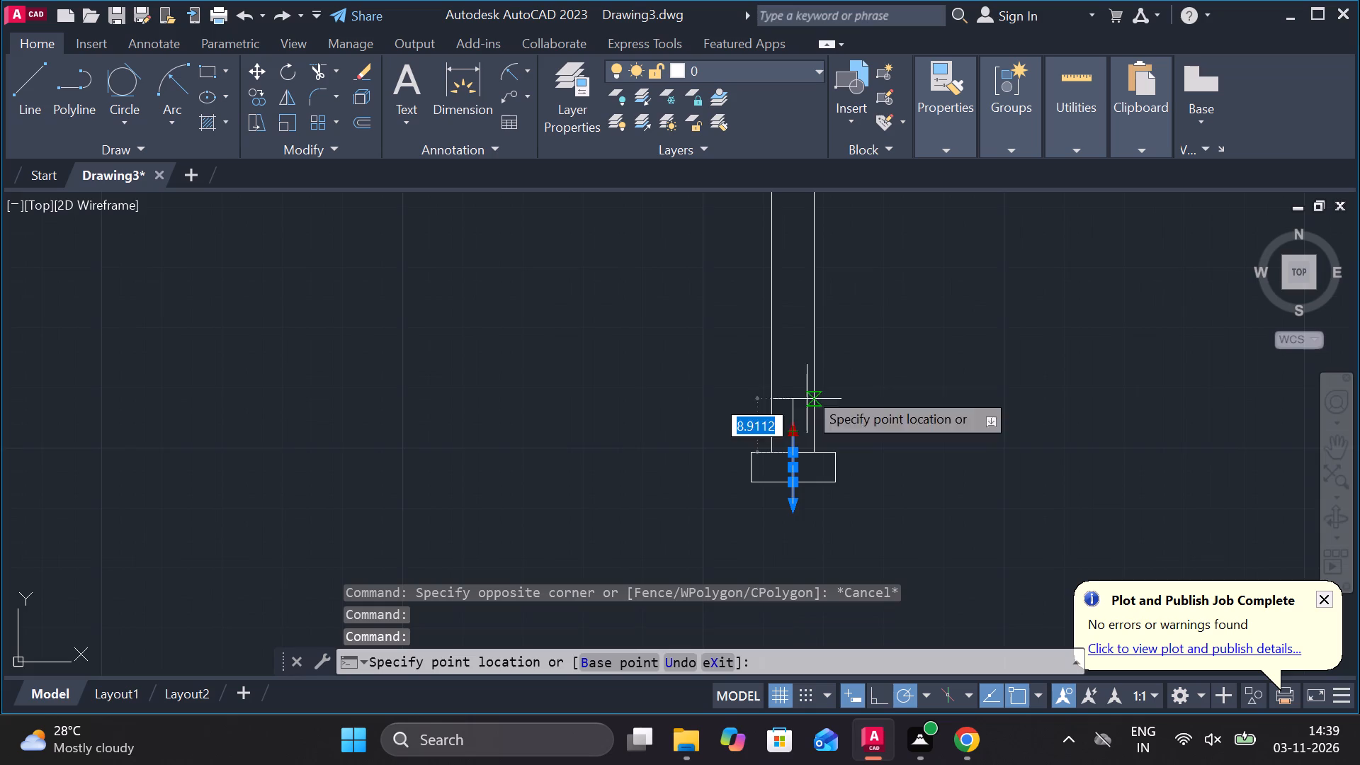
pyautogui.moveTo(809, 353); pyautogui.dragTo(800, 597, button='middle')
pyautogui.click(782, 205)
pyautogui.press('Escape')
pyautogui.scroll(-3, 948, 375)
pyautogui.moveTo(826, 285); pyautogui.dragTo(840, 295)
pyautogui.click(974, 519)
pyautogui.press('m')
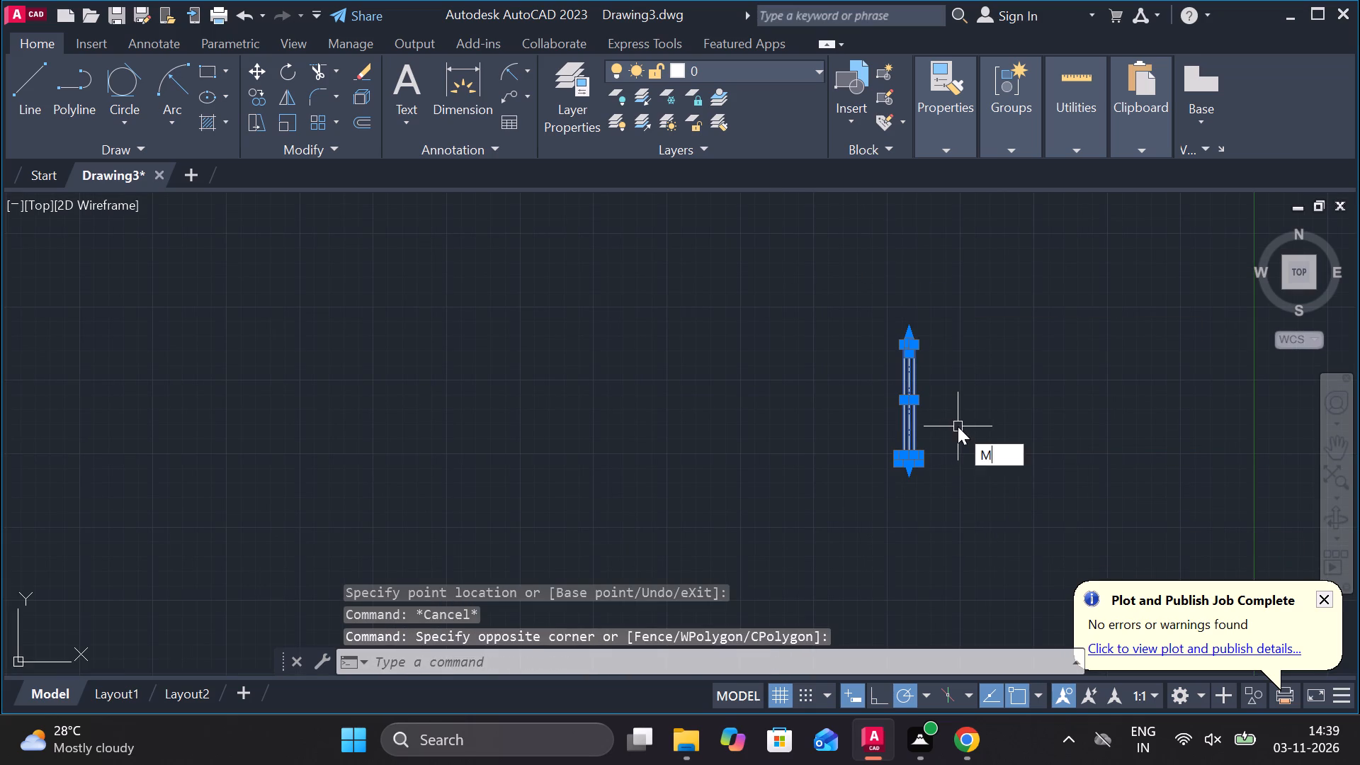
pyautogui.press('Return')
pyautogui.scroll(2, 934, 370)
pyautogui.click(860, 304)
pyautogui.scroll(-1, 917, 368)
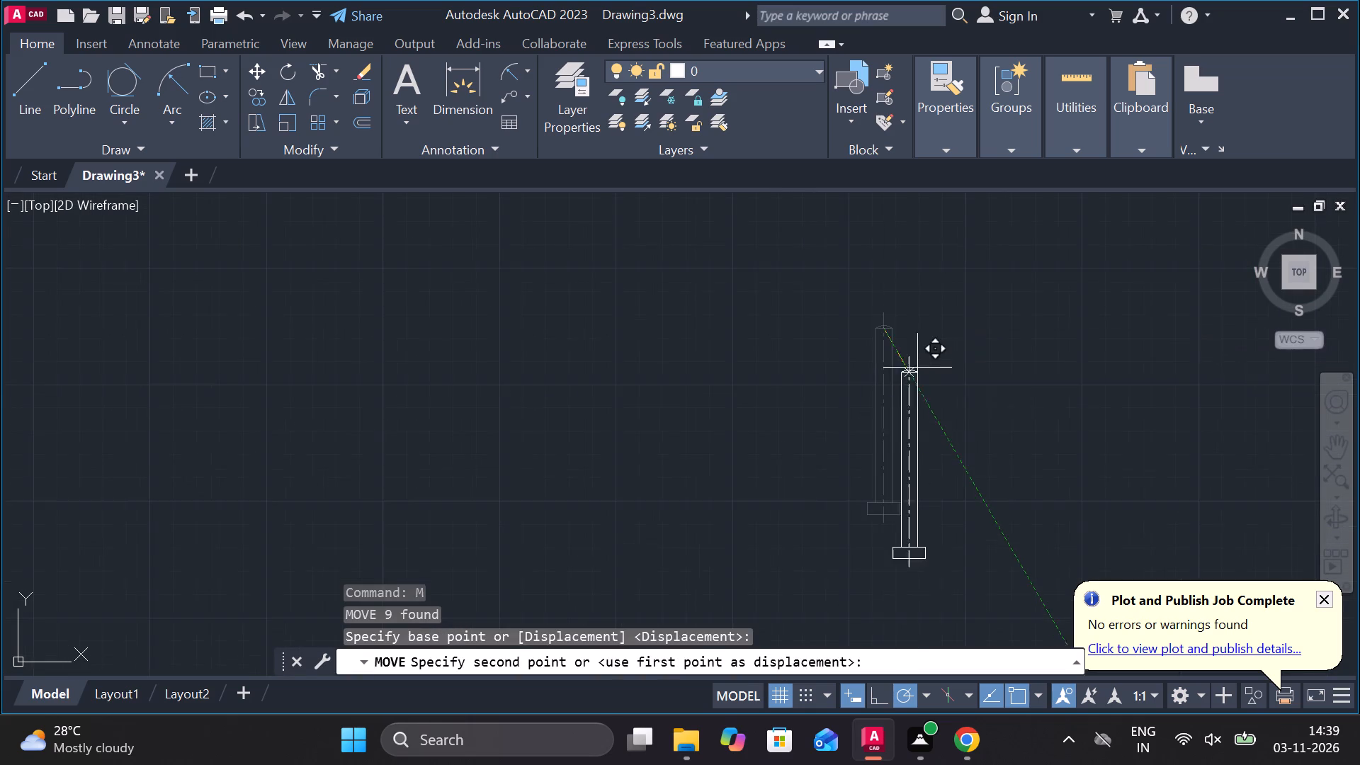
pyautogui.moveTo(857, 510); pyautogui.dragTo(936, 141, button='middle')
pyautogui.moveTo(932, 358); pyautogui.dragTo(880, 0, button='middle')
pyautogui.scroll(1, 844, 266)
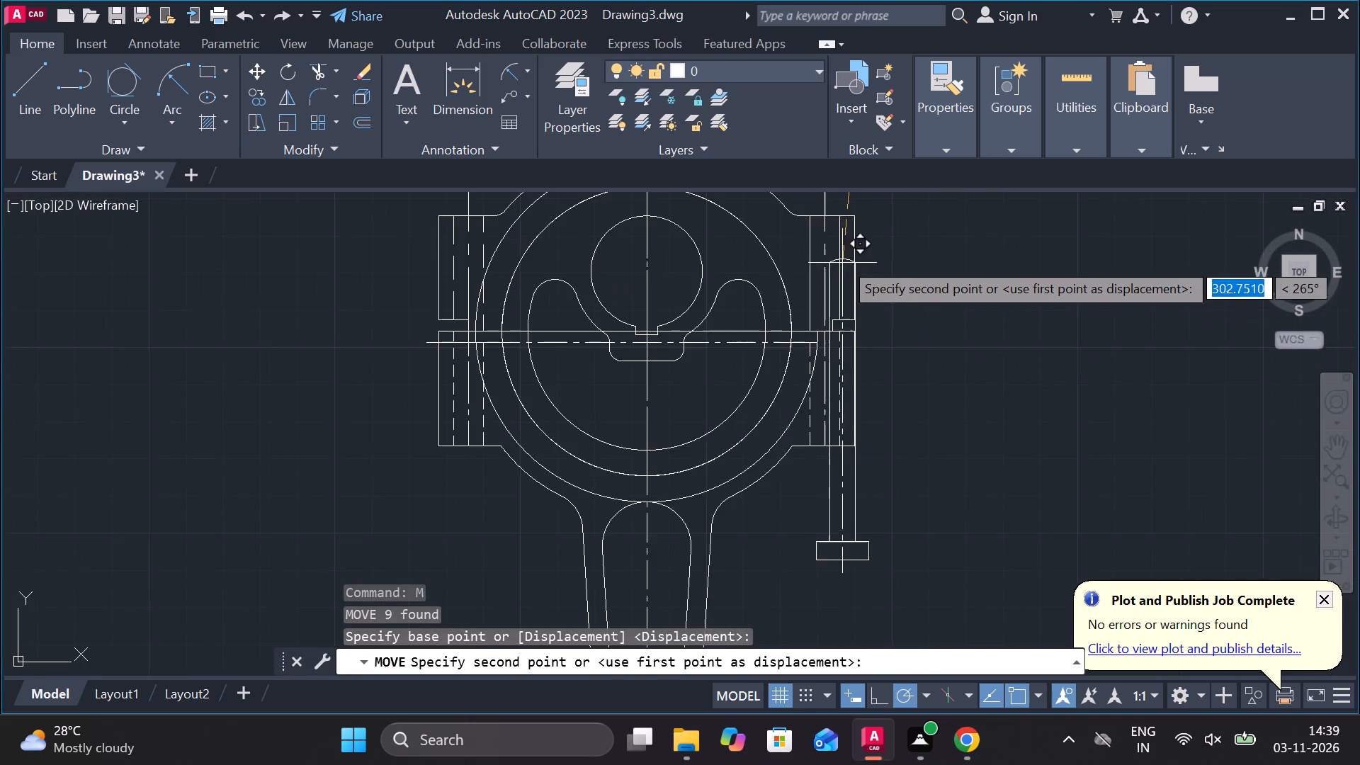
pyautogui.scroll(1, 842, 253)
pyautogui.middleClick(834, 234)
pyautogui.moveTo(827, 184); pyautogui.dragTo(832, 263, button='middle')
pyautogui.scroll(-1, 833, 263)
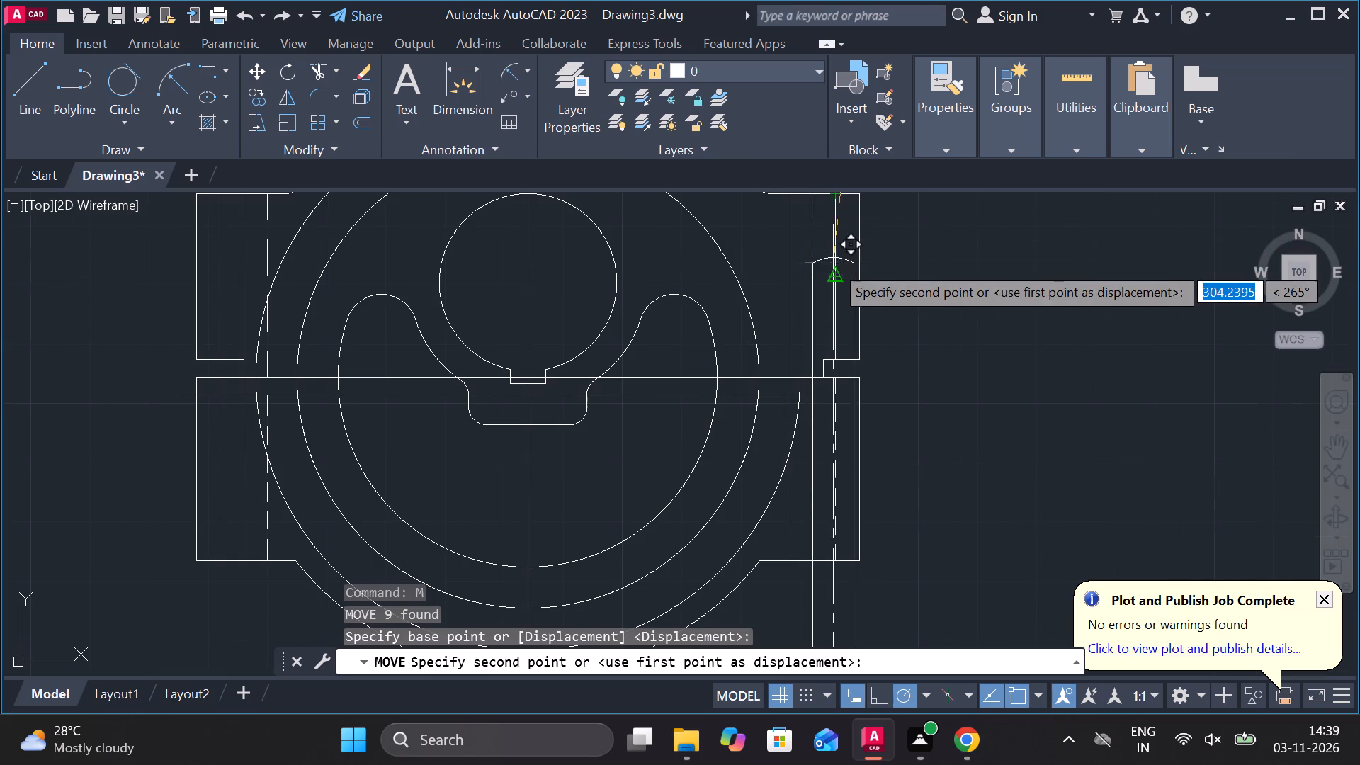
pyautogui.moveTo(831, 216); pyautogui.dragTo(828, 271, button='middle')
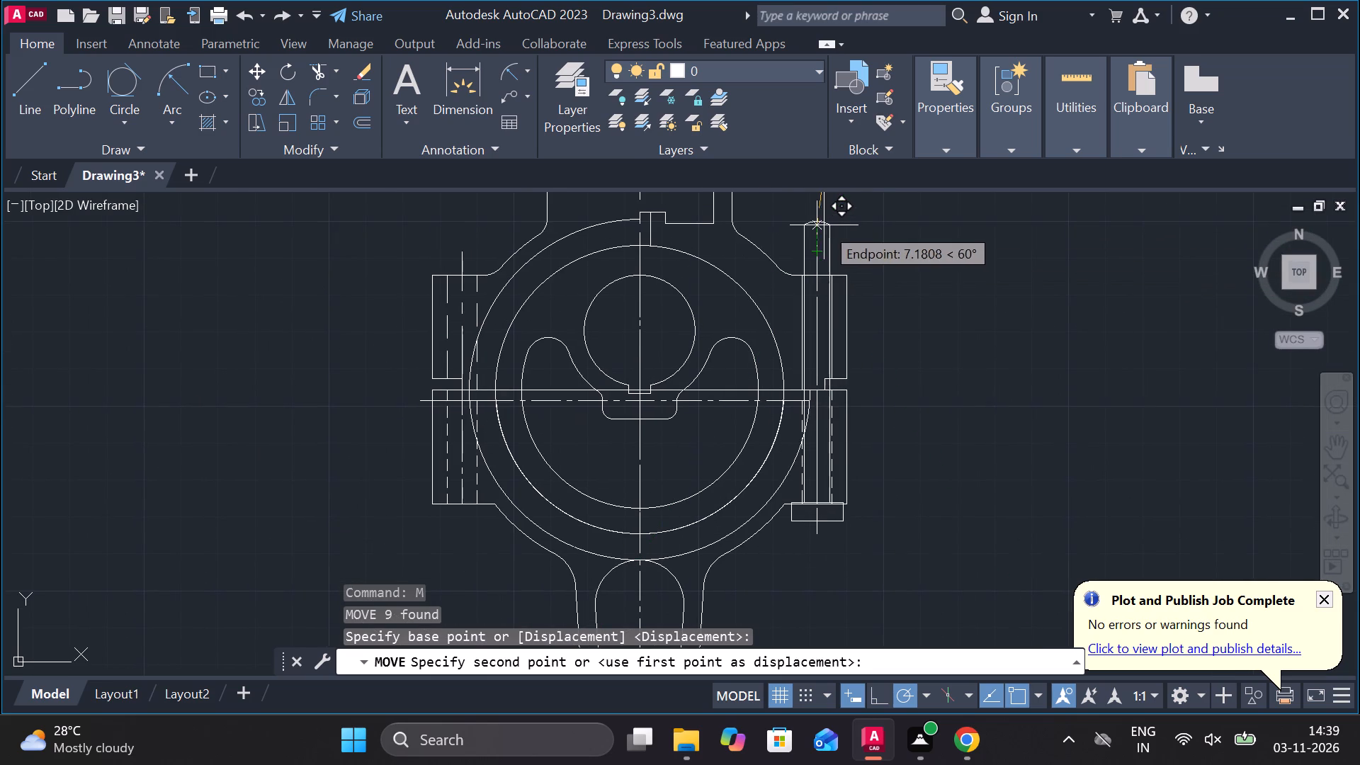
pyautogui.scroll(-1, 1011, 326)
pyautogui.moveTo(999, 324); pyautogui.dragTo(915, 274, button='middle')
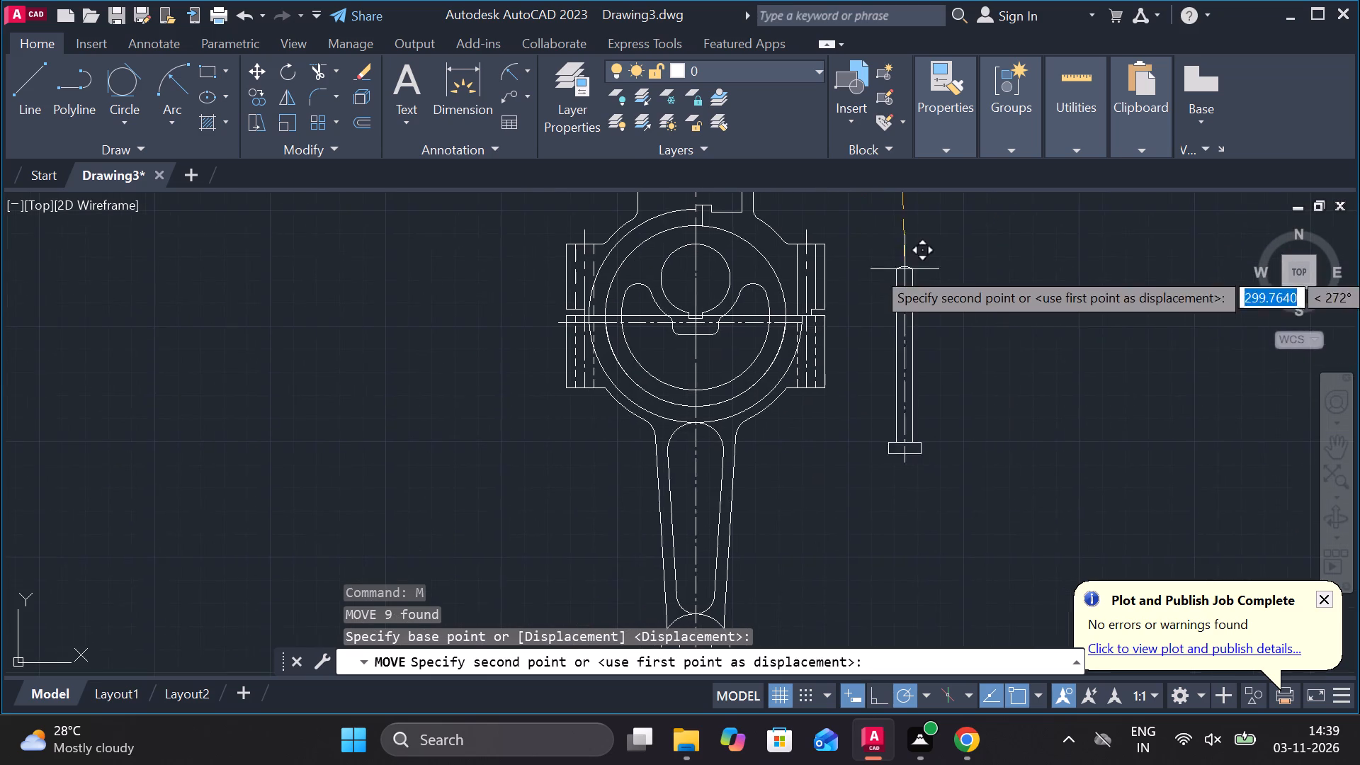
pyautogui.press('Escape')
# Rotate the undimensioned bolt view half a turn so its head is at the top.
pyautogui.scroll(-2, 985, 331)
pyautogui.click(867, 276)
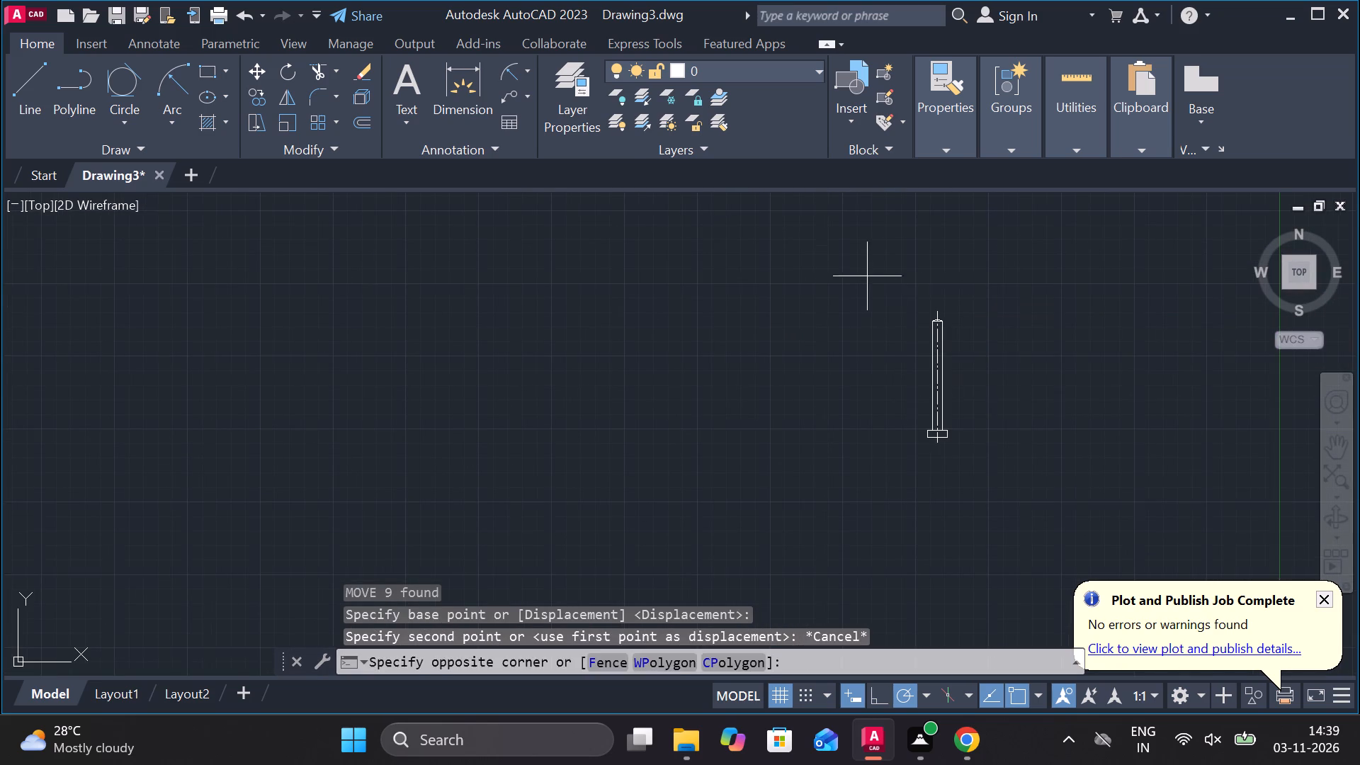
pyautogui.click(1004, 470)
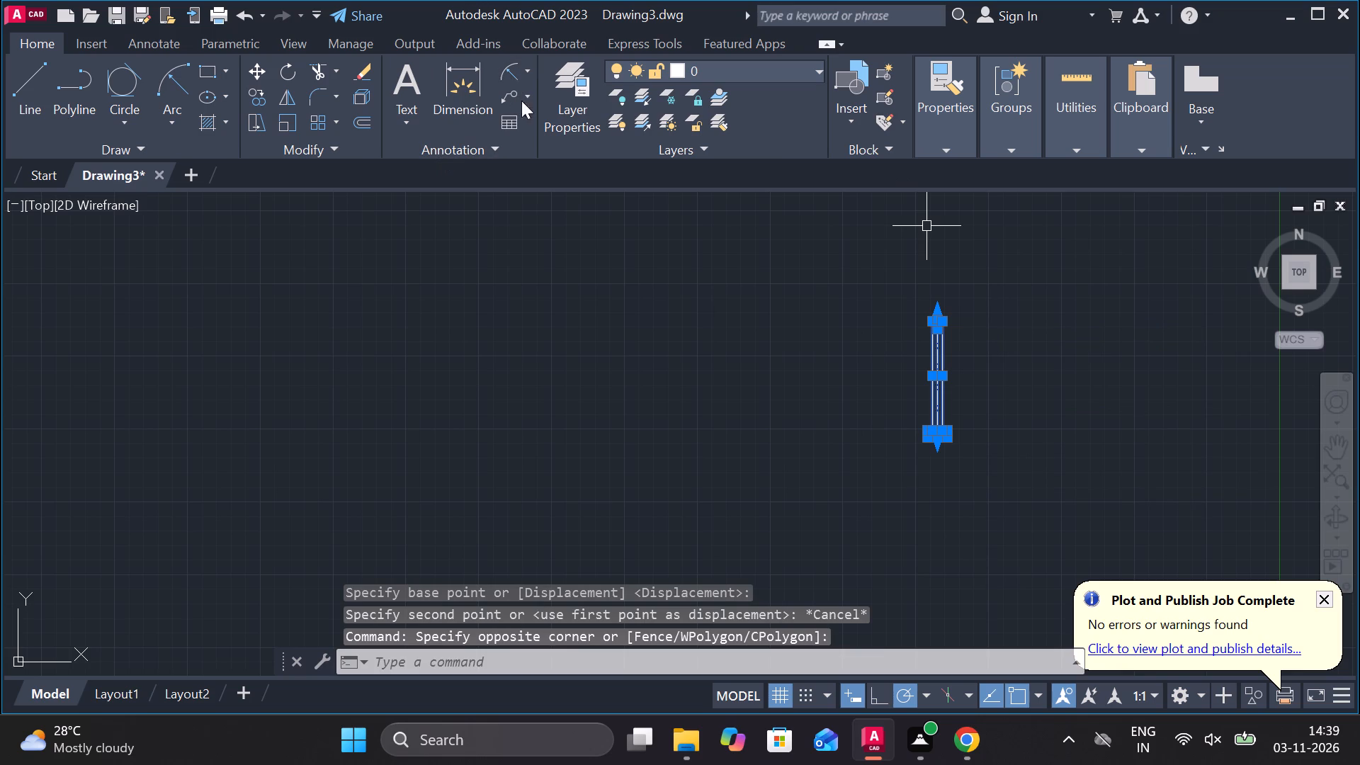
pyautogui.click(285, 67)
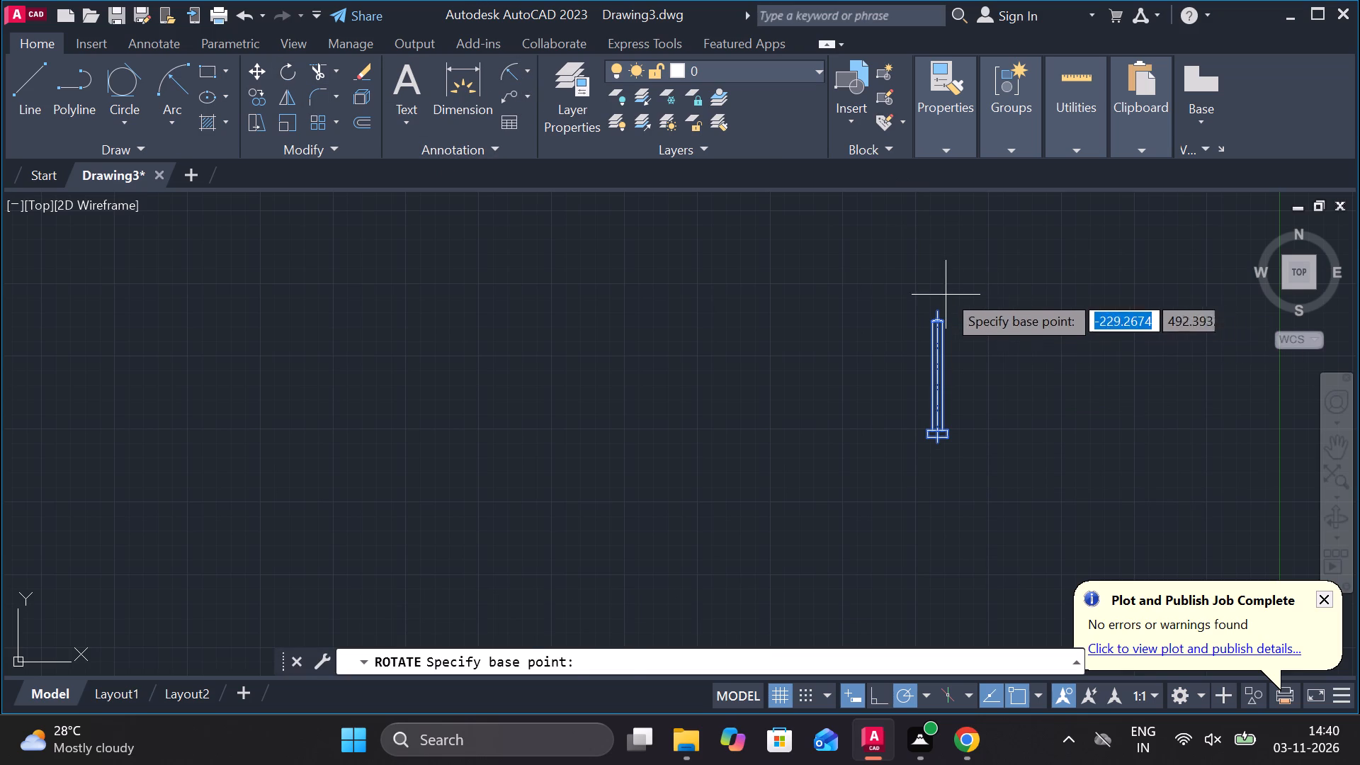
pyautogui.click(946, 305)
pyautogui.click(858, 309)
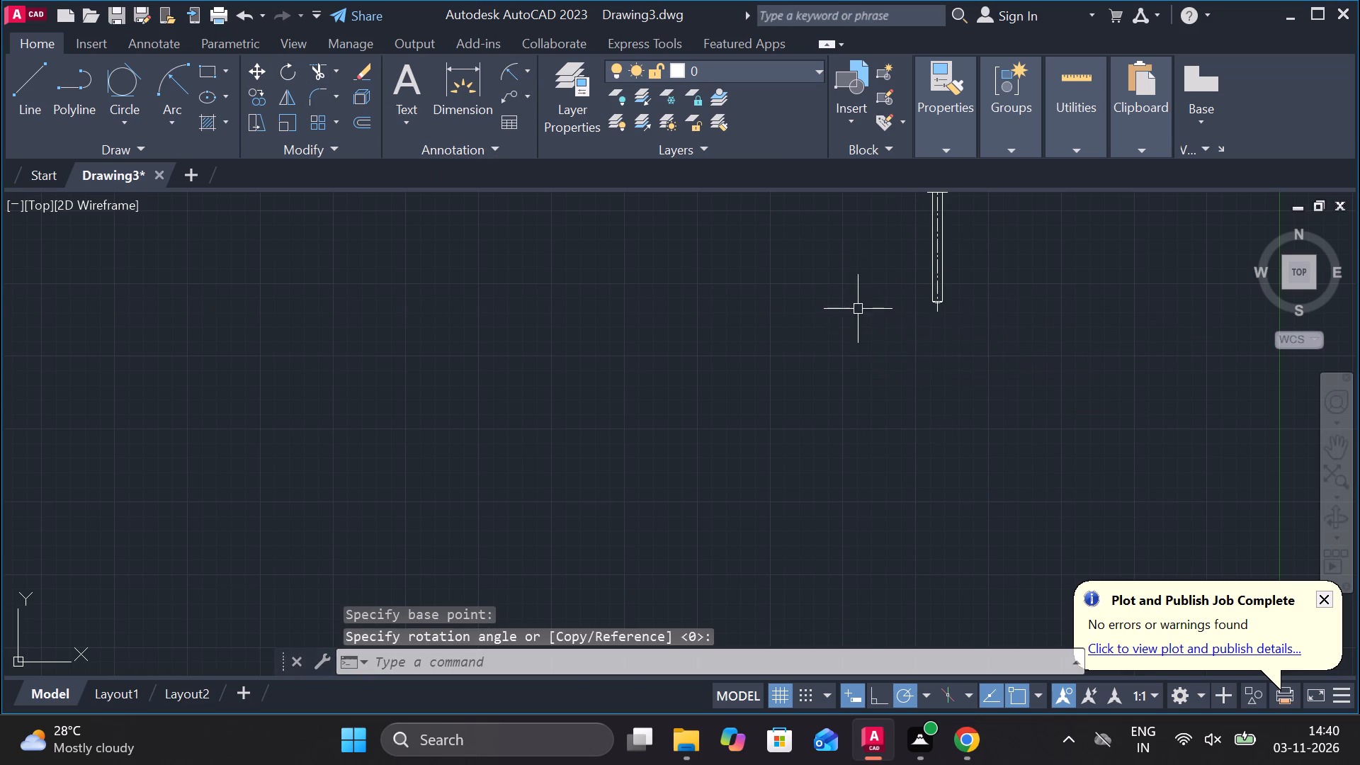
pyautogui.moveTo(958, 345); pyautogui.dragTo(948, 434, button='middle')
pyautogui.press('Escape')
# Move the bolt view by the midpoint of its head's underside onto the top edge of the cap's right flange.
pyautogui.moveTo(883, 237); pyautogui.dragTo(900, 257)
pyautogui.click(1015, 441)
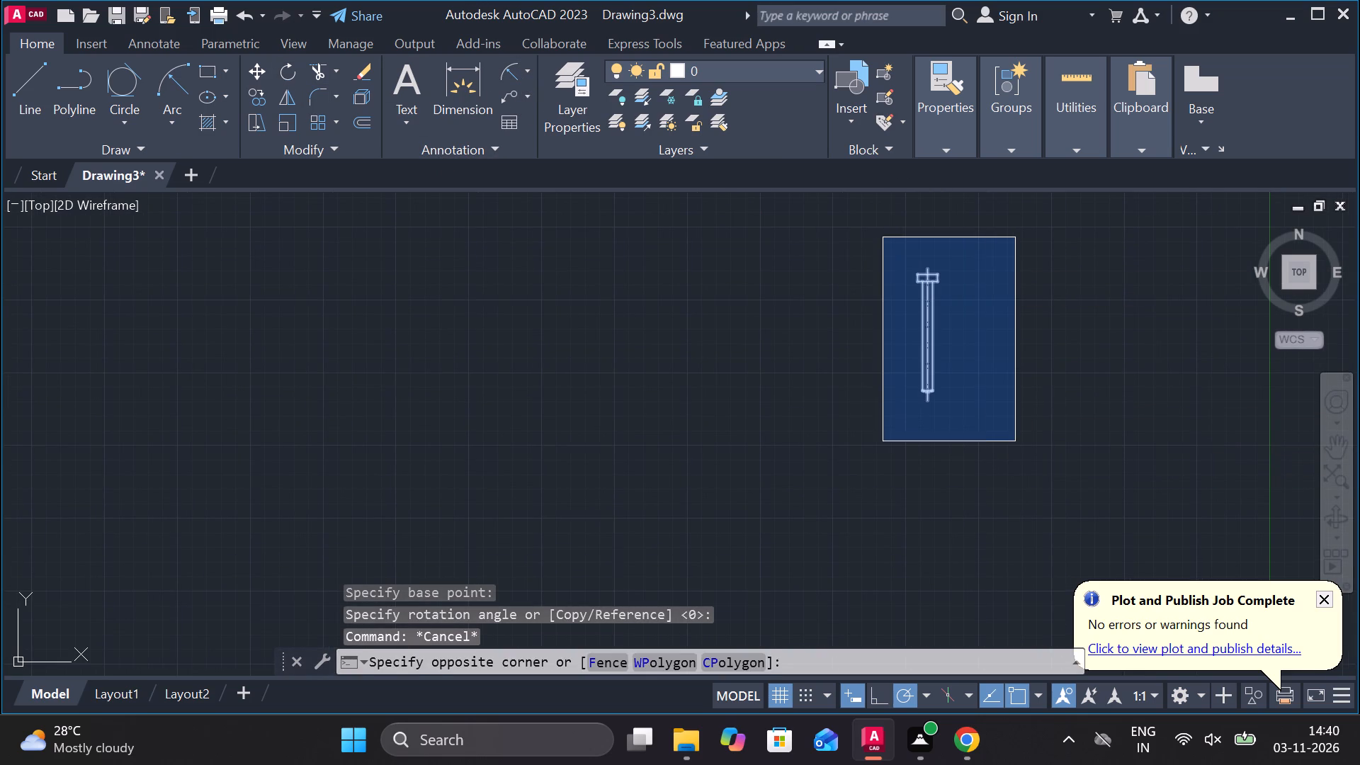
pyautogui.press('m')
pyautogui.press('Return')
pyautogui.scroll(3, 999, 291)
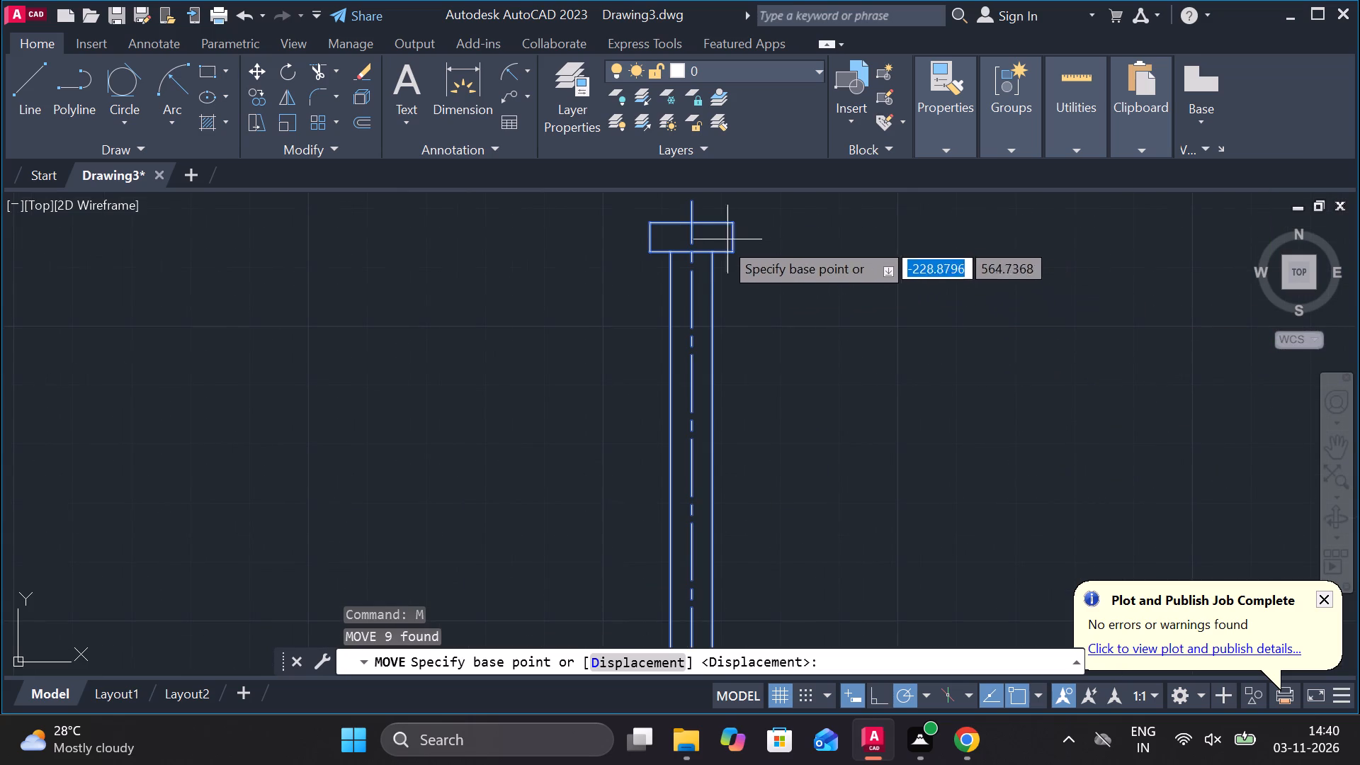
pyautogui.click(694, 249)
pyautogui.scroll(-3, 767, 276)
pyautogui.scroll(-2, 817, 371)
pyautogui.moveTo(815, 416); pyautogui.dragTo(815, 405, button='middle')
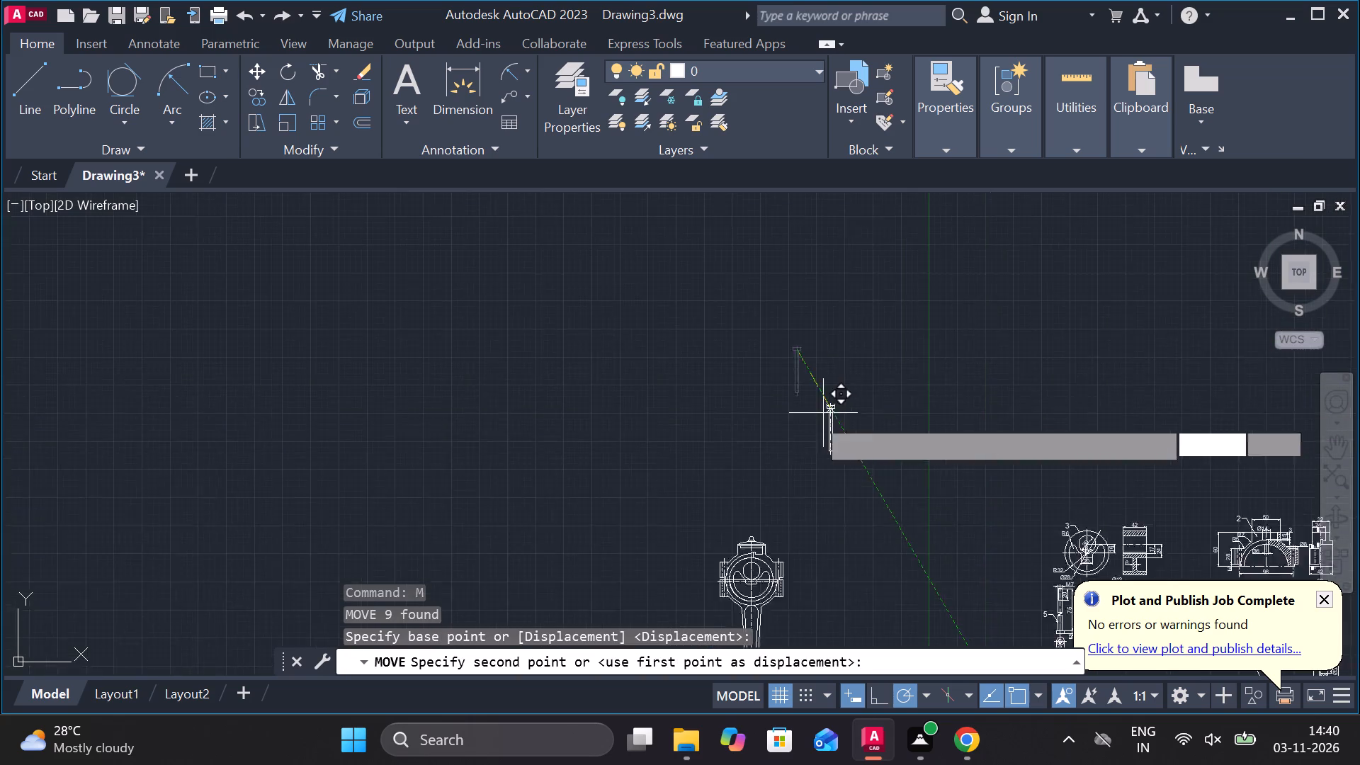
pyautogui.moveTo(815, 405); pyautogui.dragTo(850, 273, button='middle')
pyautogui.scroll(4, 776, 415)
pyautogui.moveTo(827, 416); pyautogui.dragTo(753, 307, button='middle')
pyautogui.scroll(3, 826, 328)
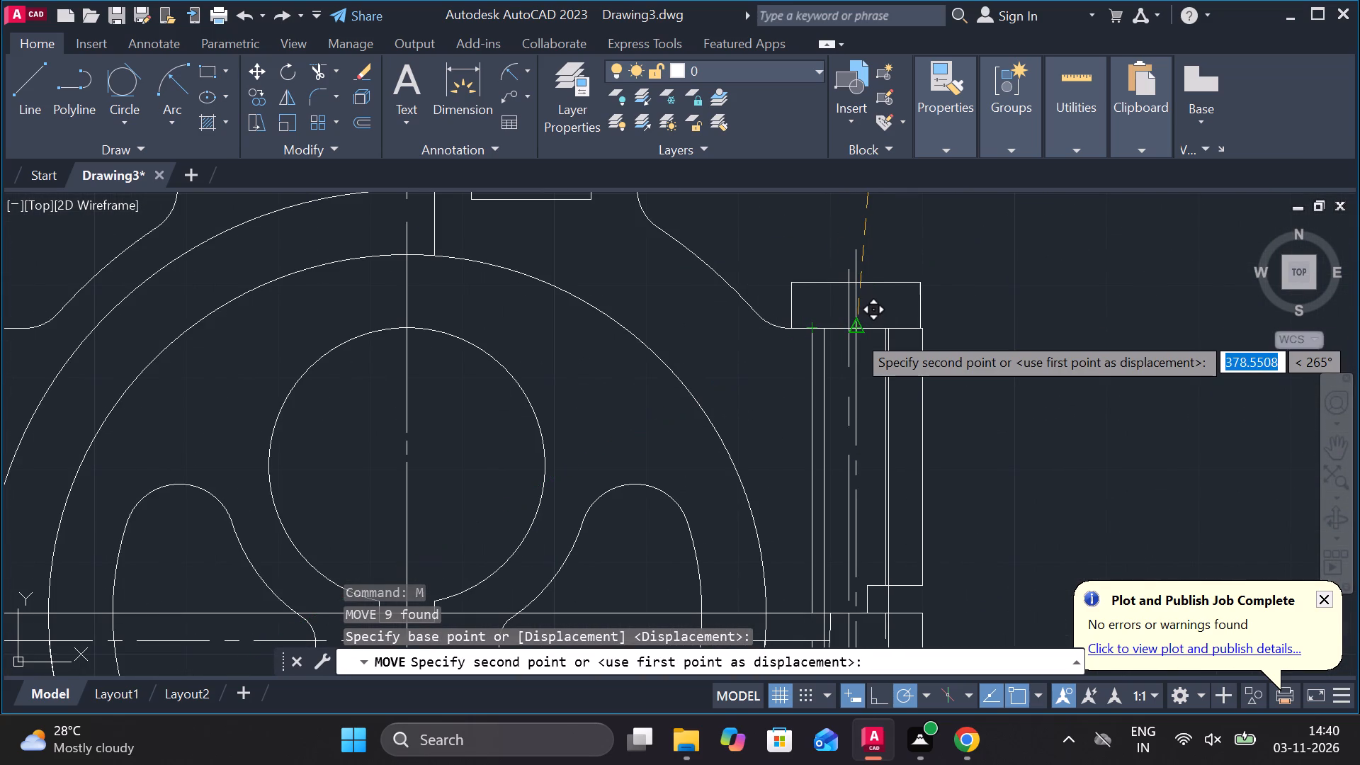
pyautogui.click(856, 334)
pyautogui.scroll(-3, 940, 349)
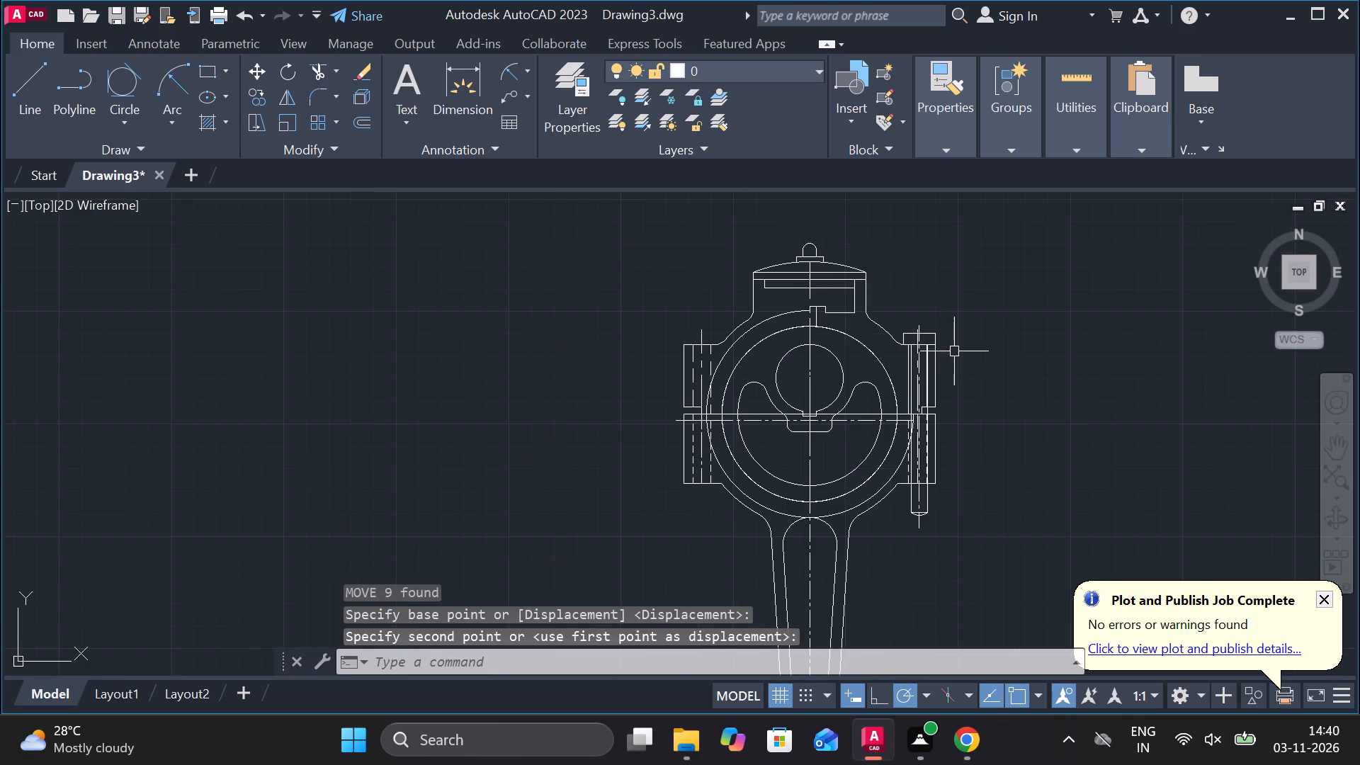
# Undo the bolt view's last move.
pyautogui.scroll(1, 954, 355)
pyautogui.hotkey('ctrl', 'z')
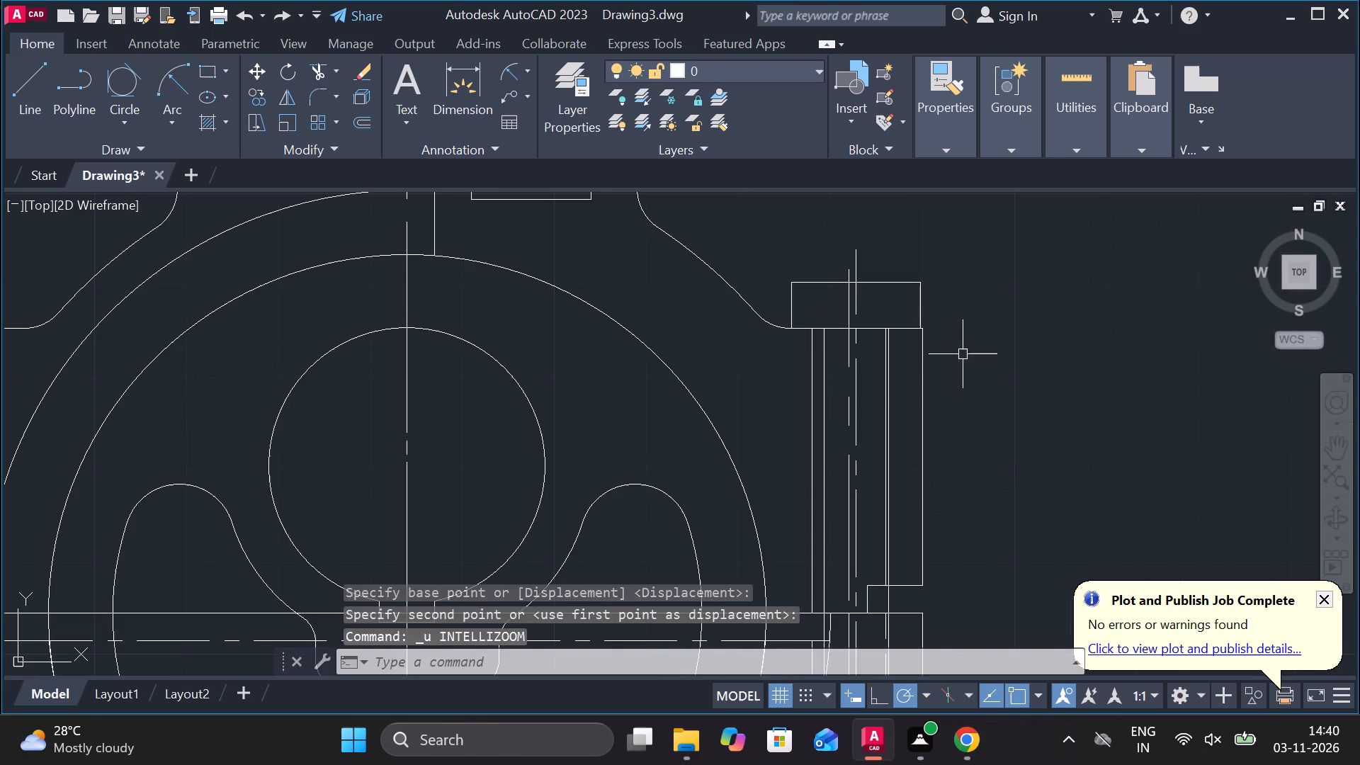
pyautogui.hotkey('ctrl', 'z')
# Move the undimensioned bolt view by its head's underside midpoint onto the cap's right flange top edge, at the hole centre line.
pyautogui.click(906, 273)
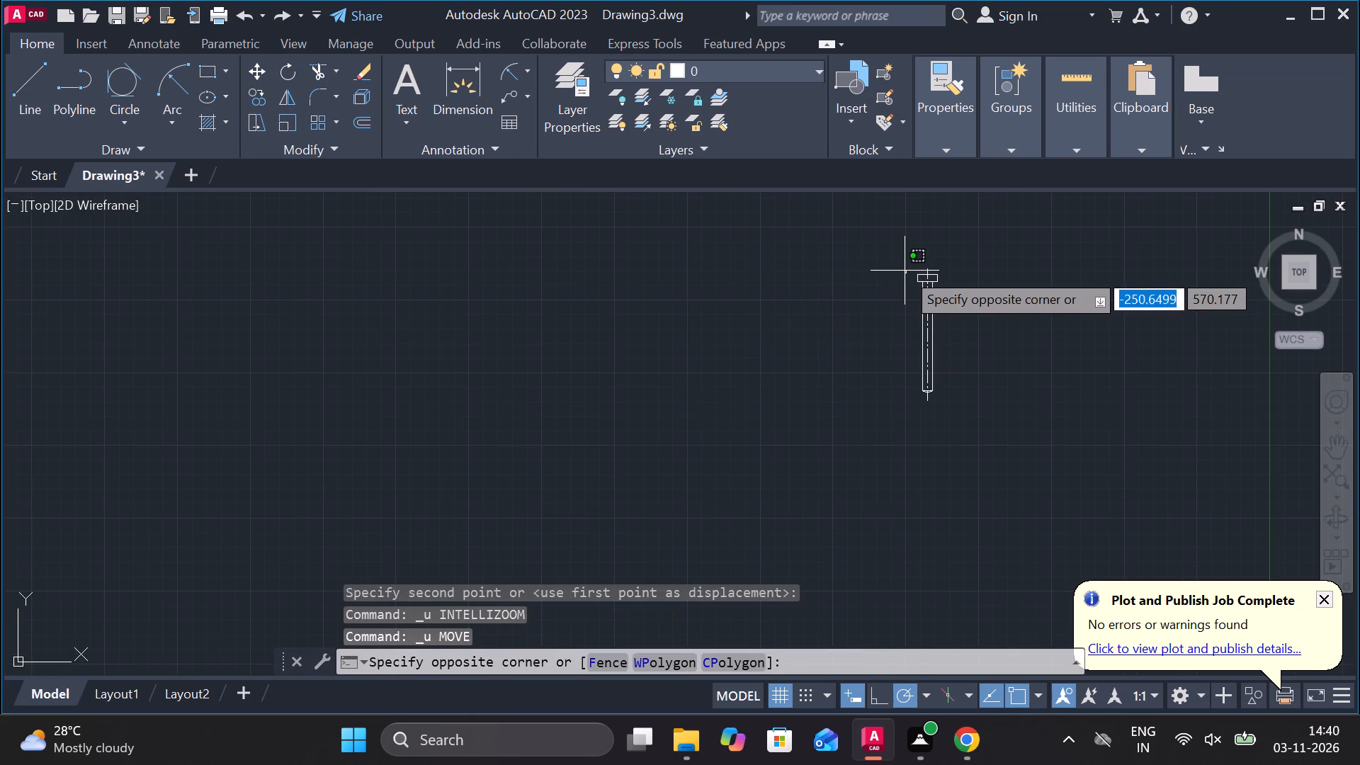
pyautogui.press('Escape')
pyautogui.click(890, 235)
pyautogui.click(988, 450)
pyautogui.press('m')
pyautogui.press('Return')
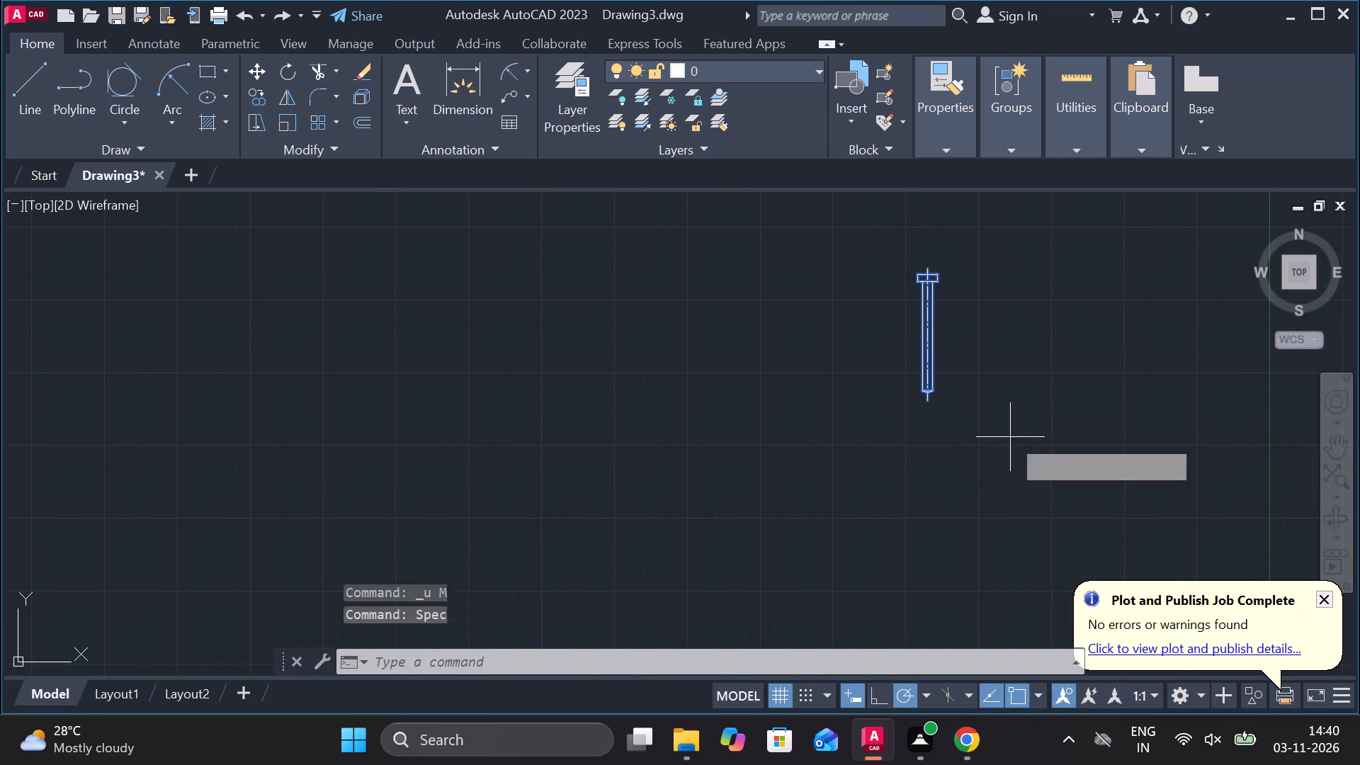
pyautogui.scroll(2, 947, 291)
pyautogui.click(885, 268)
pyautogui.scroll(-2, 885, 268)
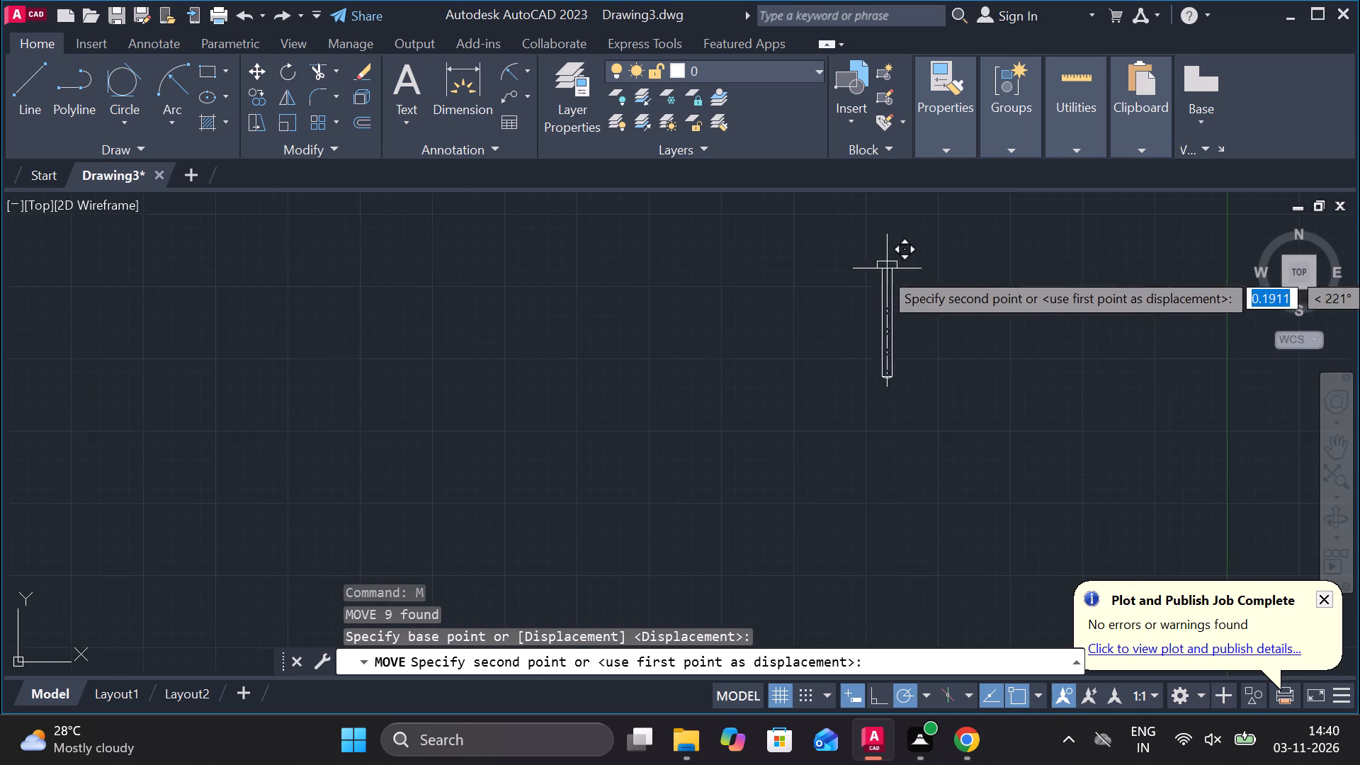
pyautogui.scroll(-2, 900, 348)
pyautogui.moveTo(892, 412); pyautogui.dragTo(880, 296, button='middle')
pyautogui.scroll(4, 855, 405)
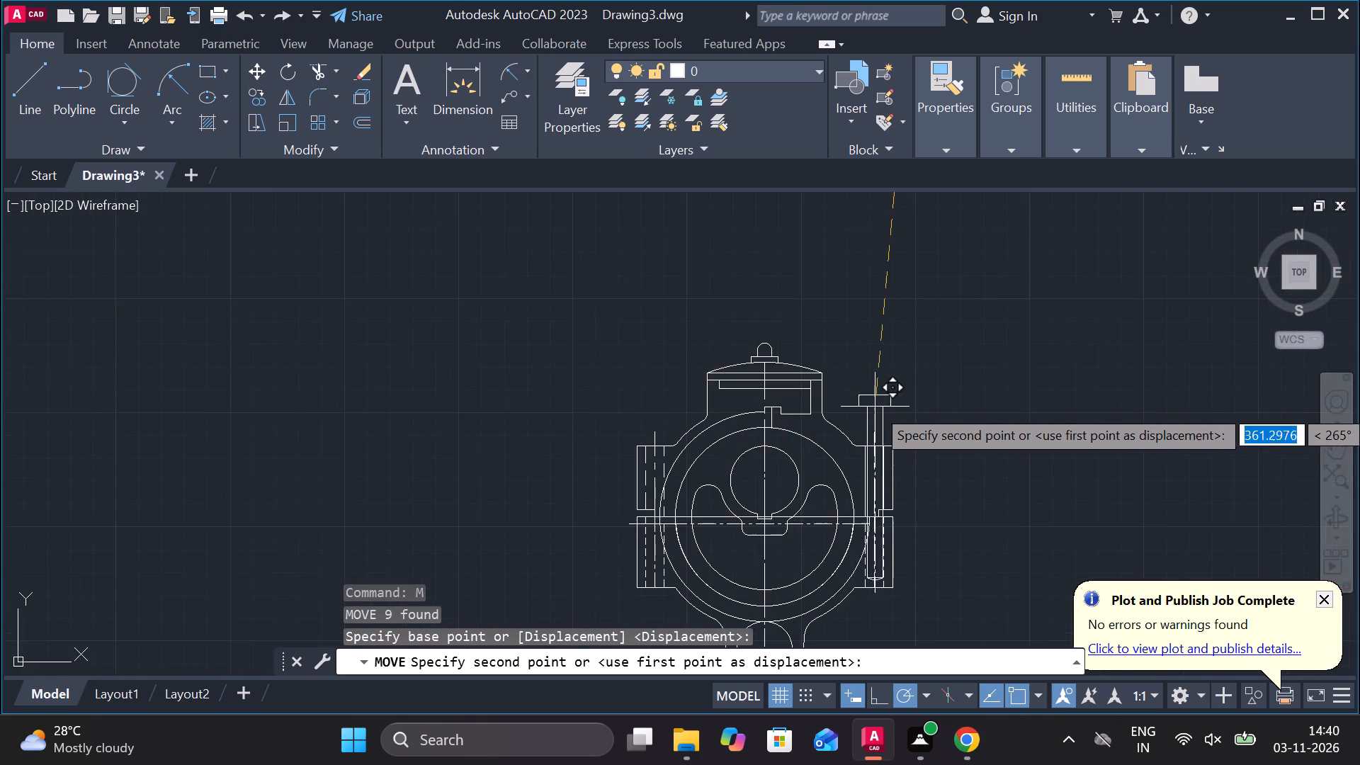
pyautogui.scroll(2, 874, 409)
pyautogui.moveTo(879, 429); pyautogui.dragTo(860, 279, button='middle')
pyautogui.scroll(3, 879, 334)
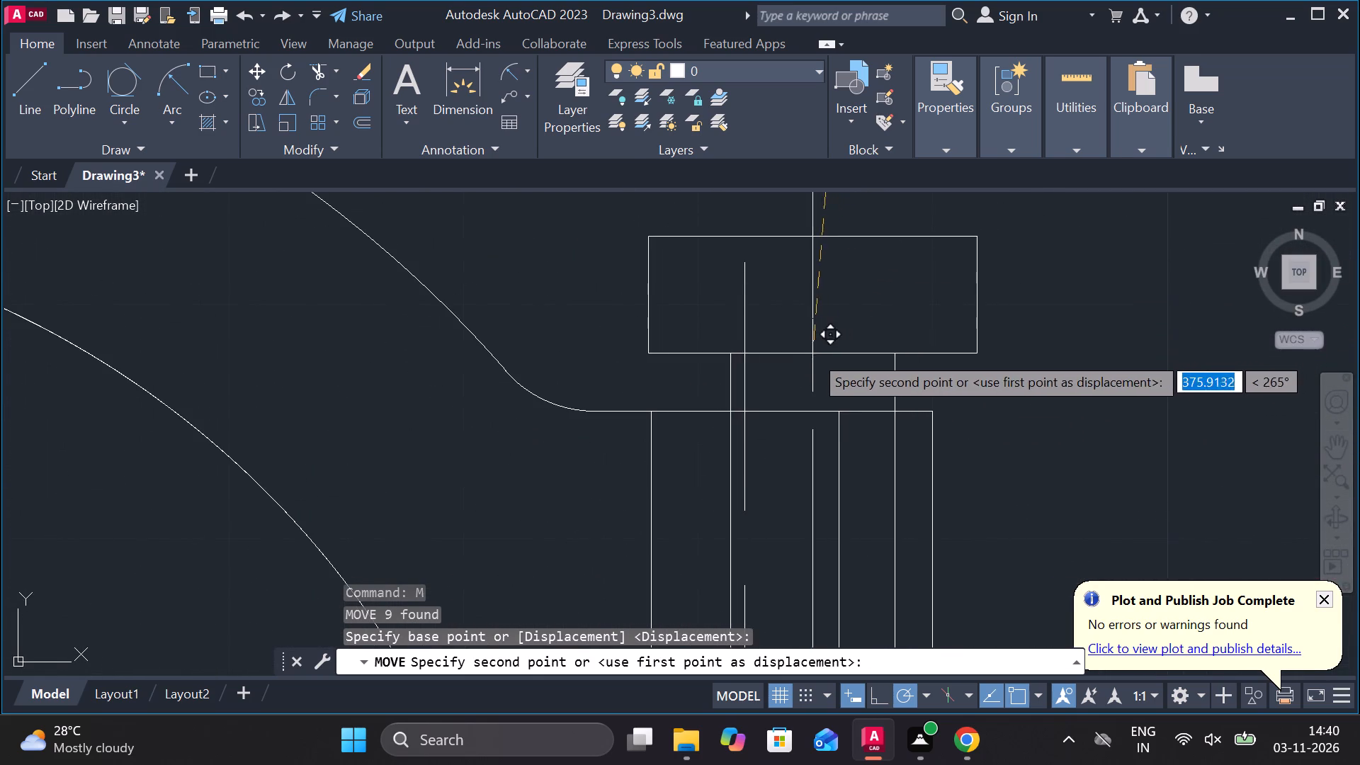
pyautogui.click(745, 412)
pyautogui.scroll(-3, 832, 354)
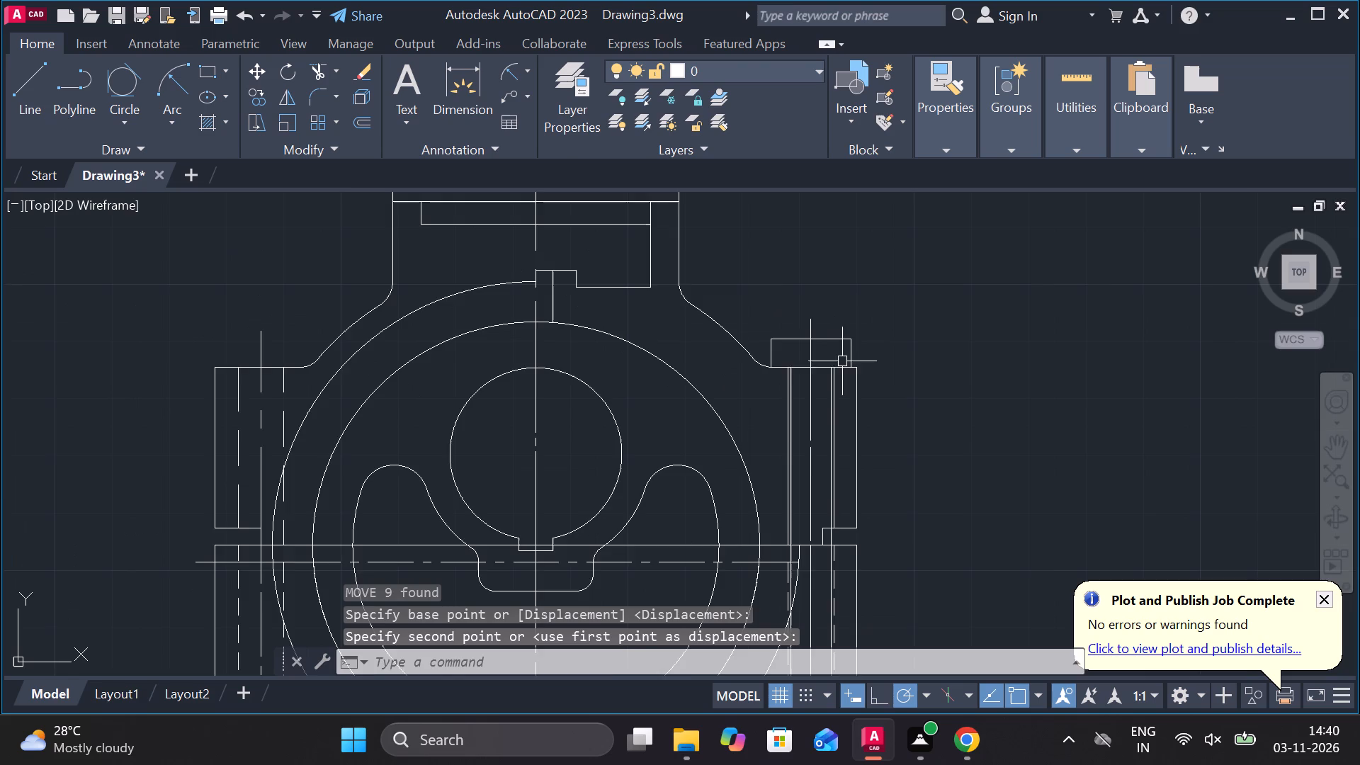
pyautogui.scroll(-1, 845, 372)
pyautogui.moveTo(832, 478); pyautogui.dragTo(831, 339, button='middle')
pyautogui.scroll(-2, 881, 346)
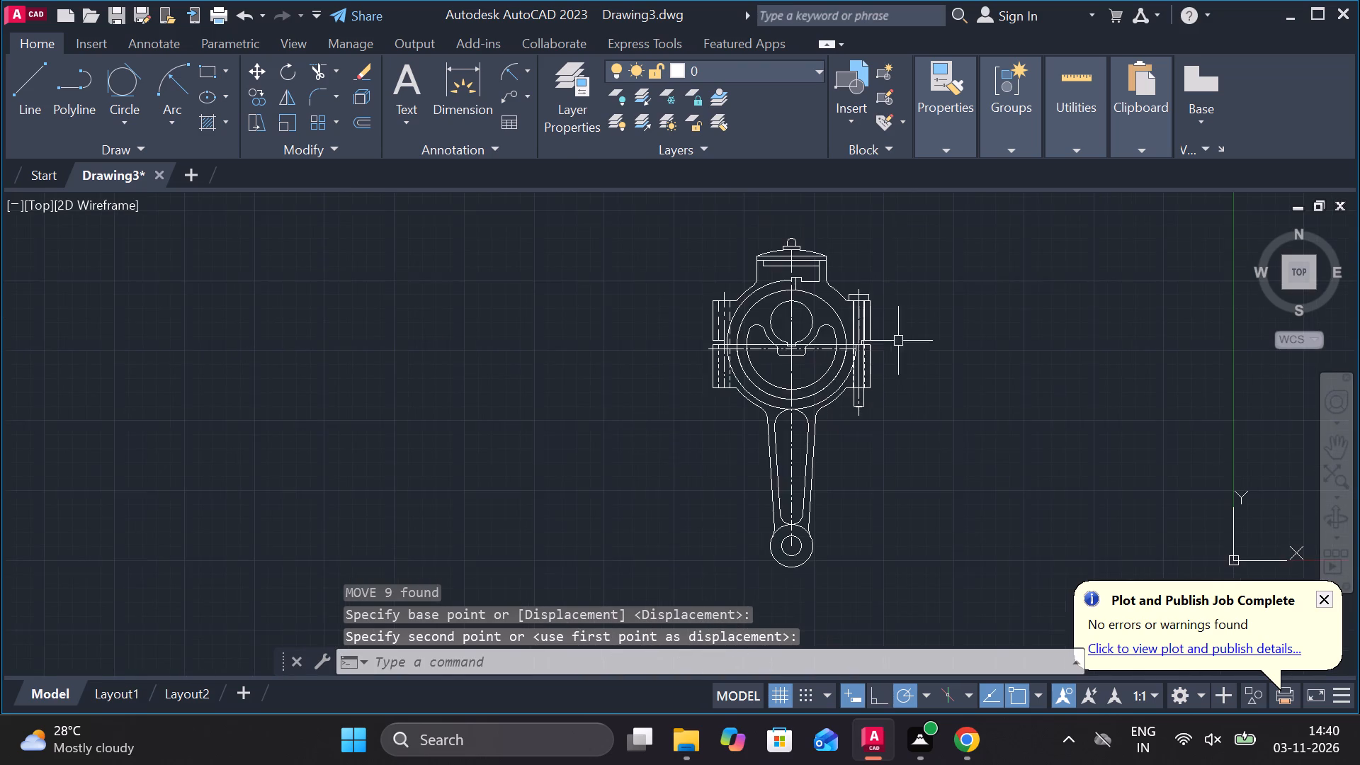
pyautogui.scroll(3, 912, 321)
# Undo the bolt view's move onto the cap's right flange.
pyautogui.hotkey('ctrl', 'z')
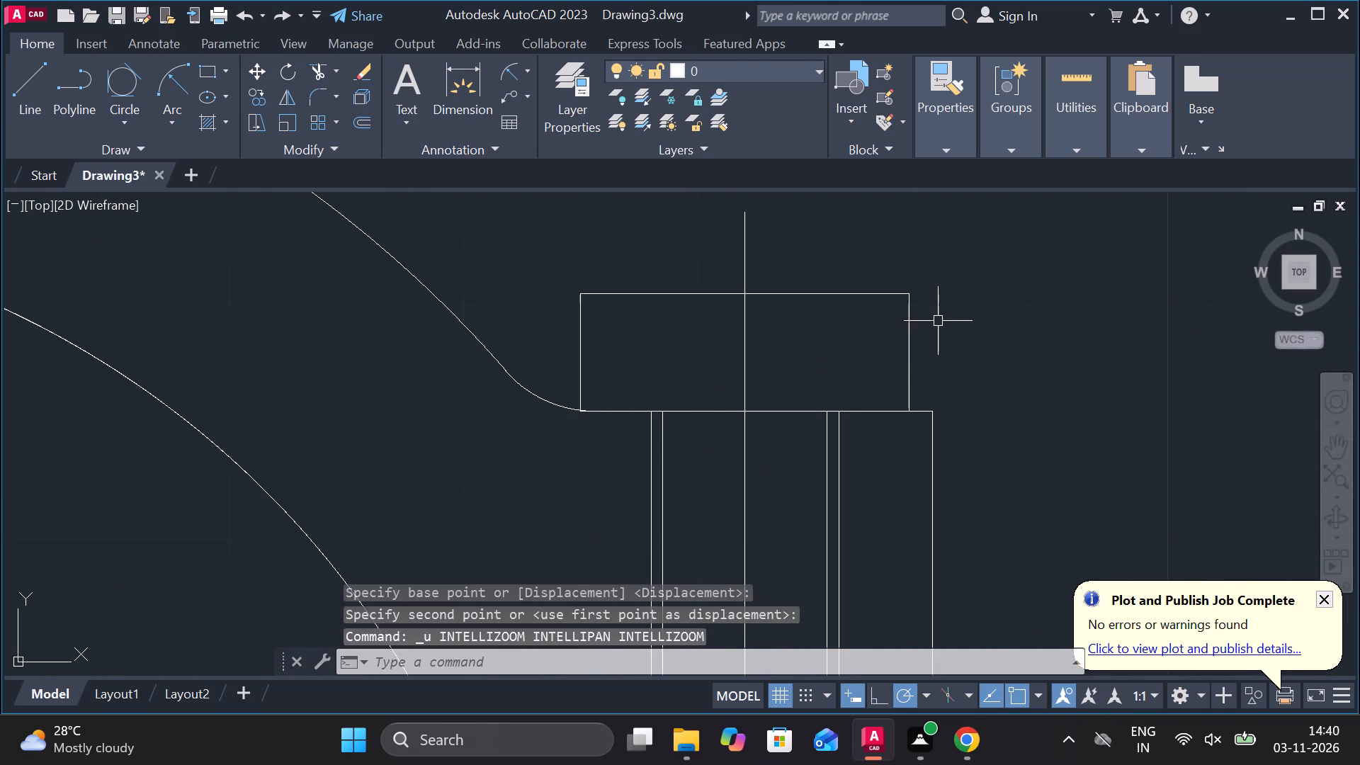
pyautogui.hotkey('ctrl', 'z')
# Copy the undimensioned bolt view to a free spot just left of the original.
pyautogui.click(875, 251)
pyautogui.click(999, 450)
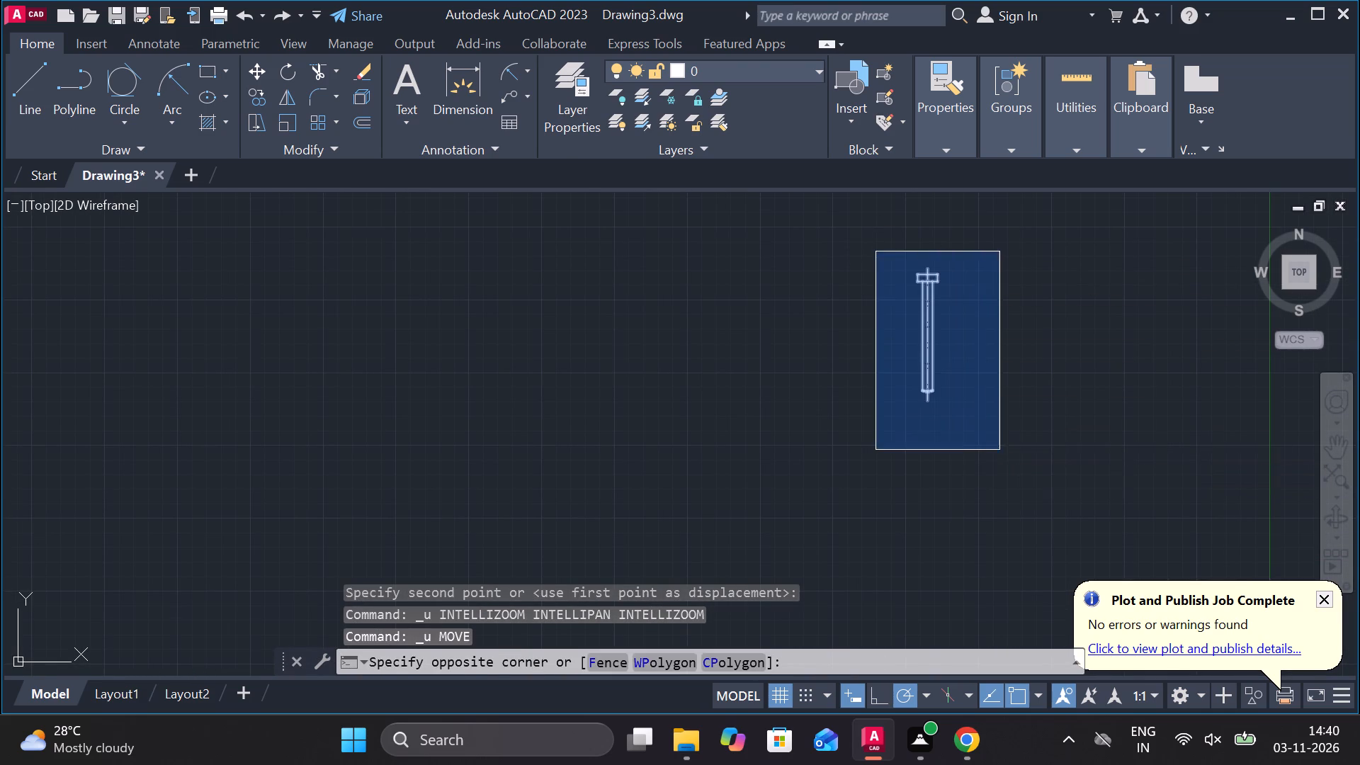
pyautogui.press('v')
pyautogui.press('BackSpace')
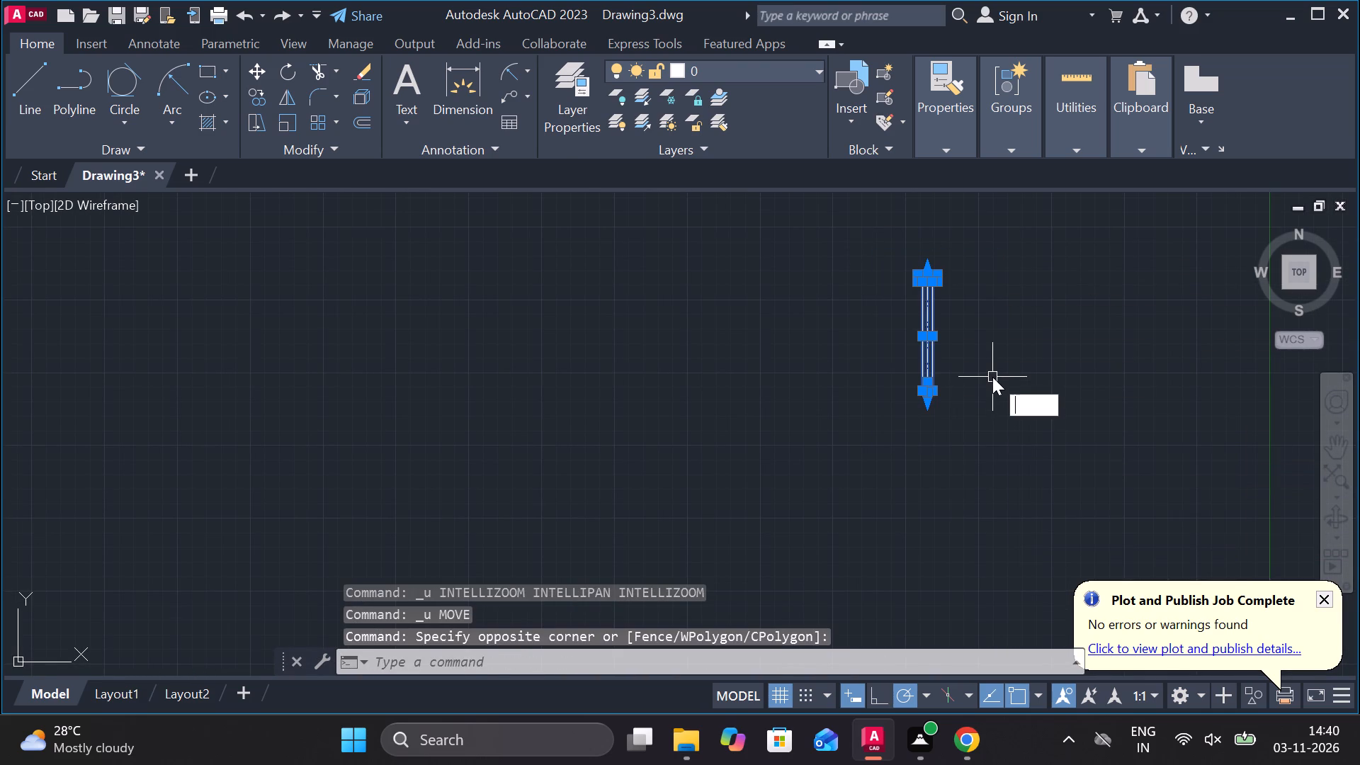
pyautogui.write('C0')
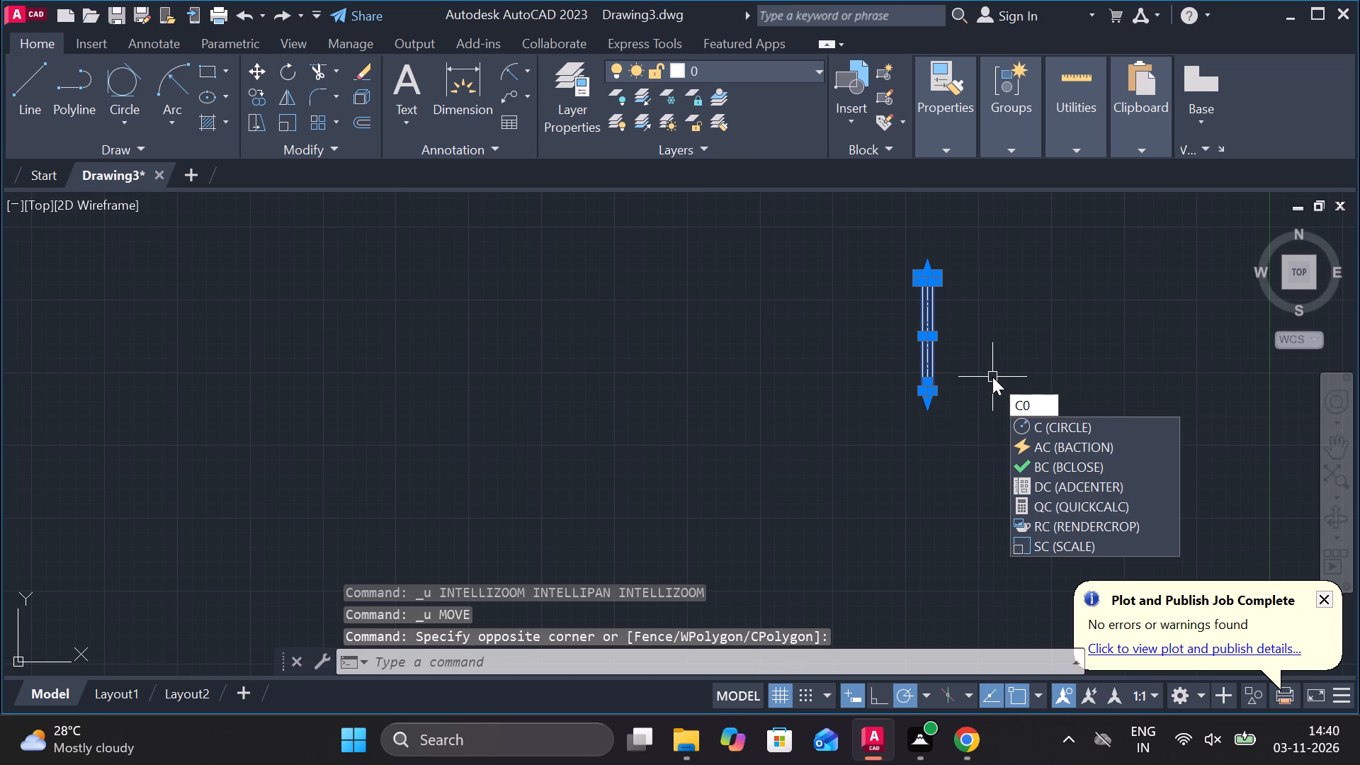
pyautogui.press('BackSpace')
pyautogui.click(1047, 445)
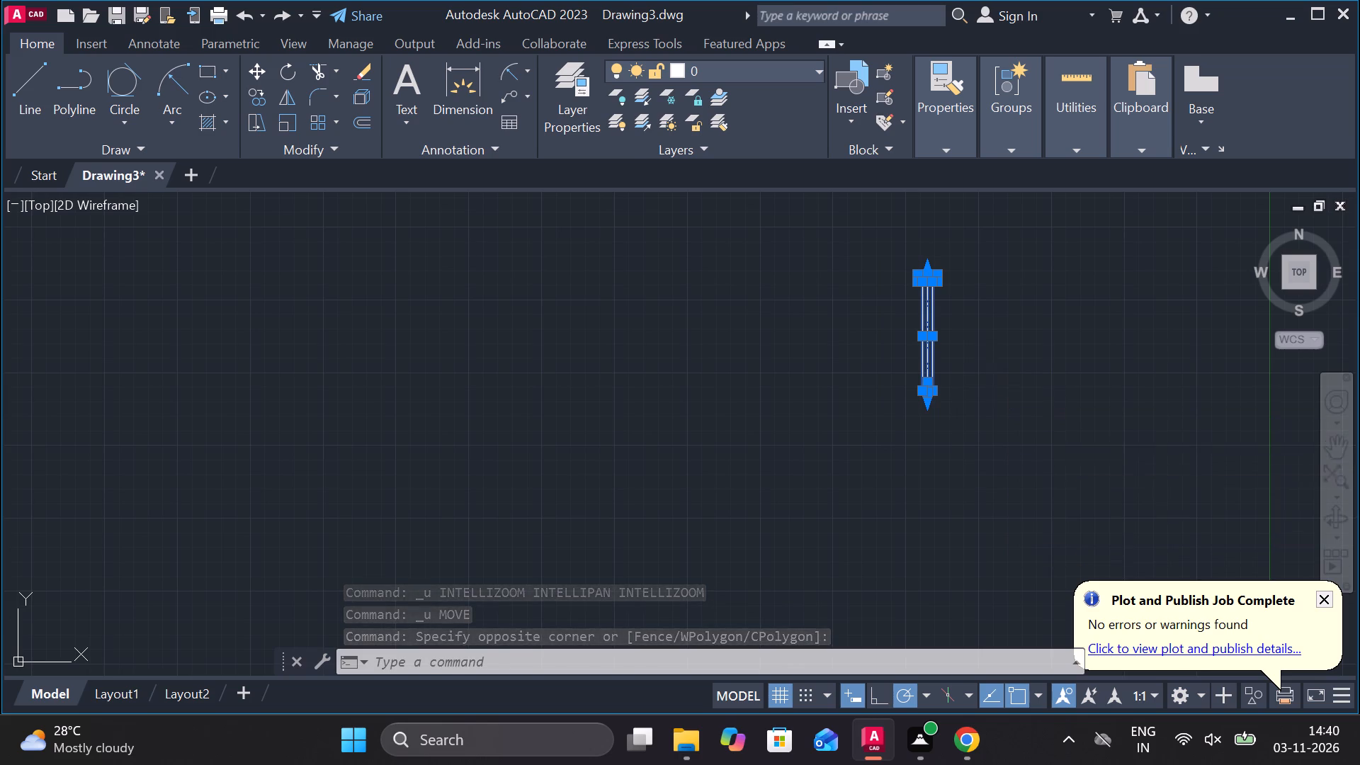
pyautogui.click(897, 295)
pyautogui.click(783, 319)
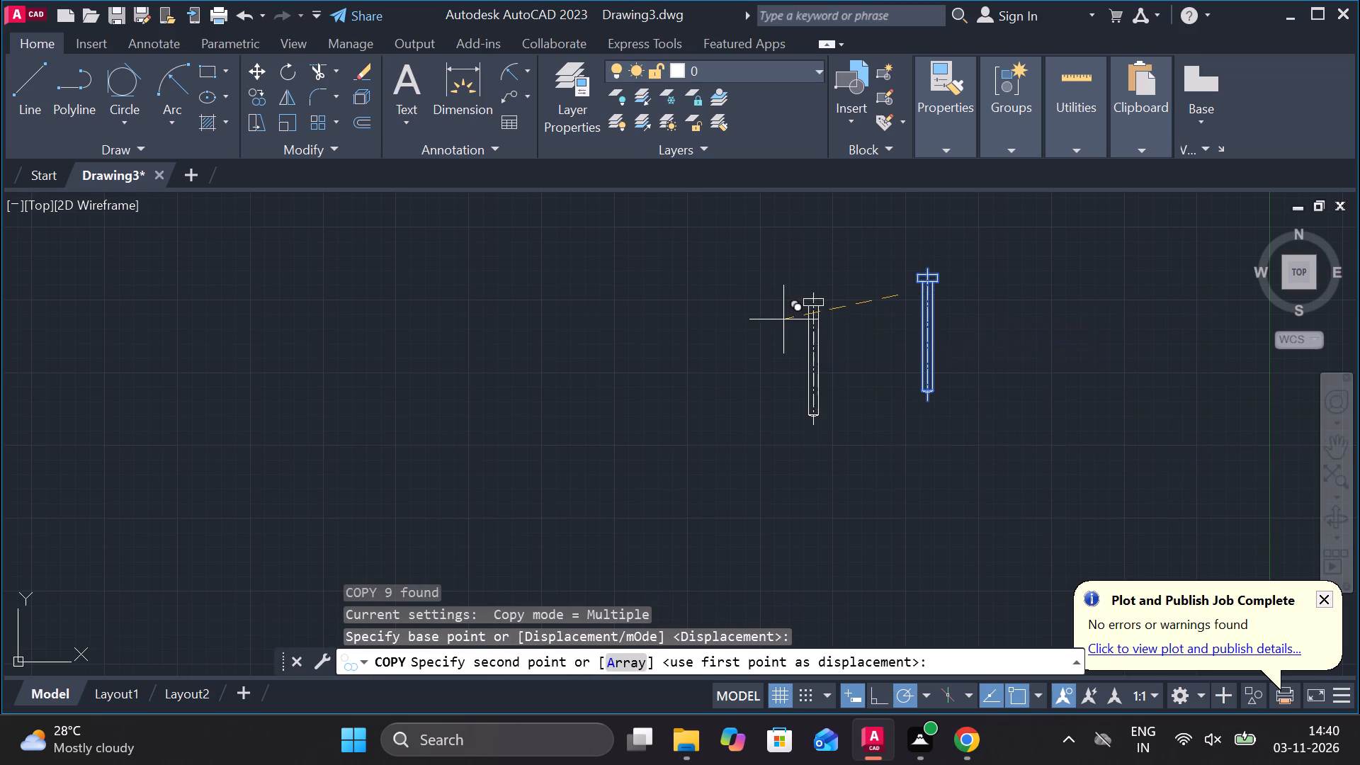
pyautogui.press('Escape')
# Move the copied bolt by its head's underside midpoint onto the cap's right flange top edge, at the hole centre line.
pyautogui.moveTo(788, 266); pyautogui.dragTo(788, 283)
pyautogui.click(854, 436)
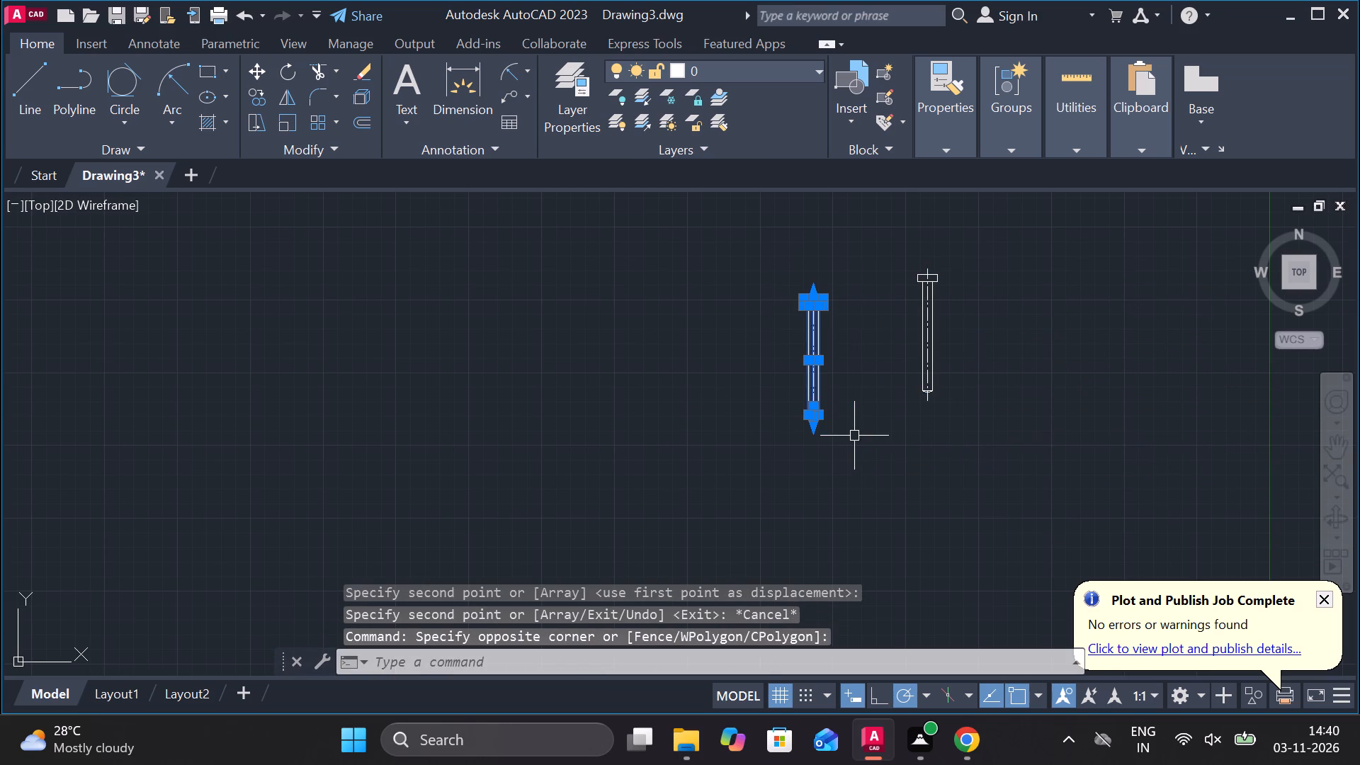
pyautogui.scroll(1, 872, 388)
pyautogui.press('Escape')
pyautogui.scroll(1, 854, 341)
pyautogui.scroll(-2, 855, 331)
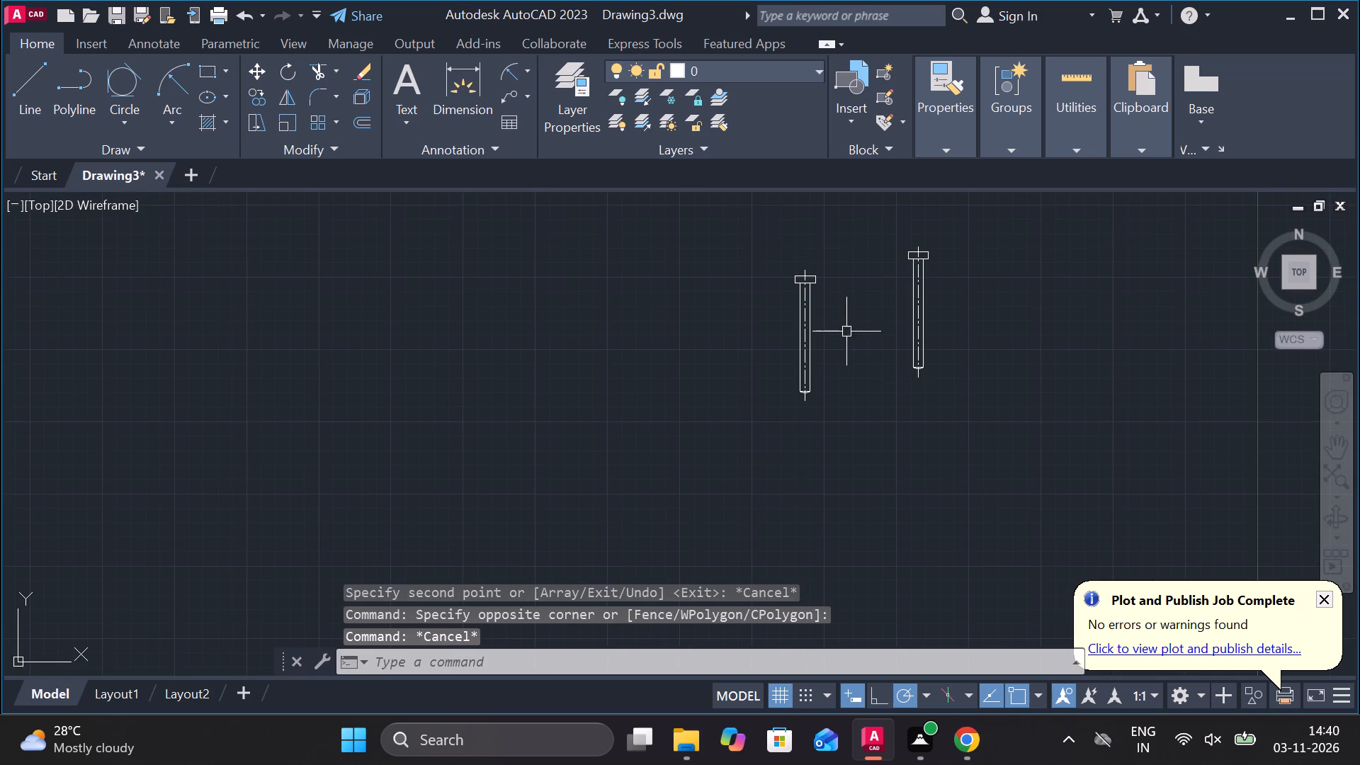
pyautogui.click(761, 246)
pyautogui.click(850, 450)
pyautogui.press('m')
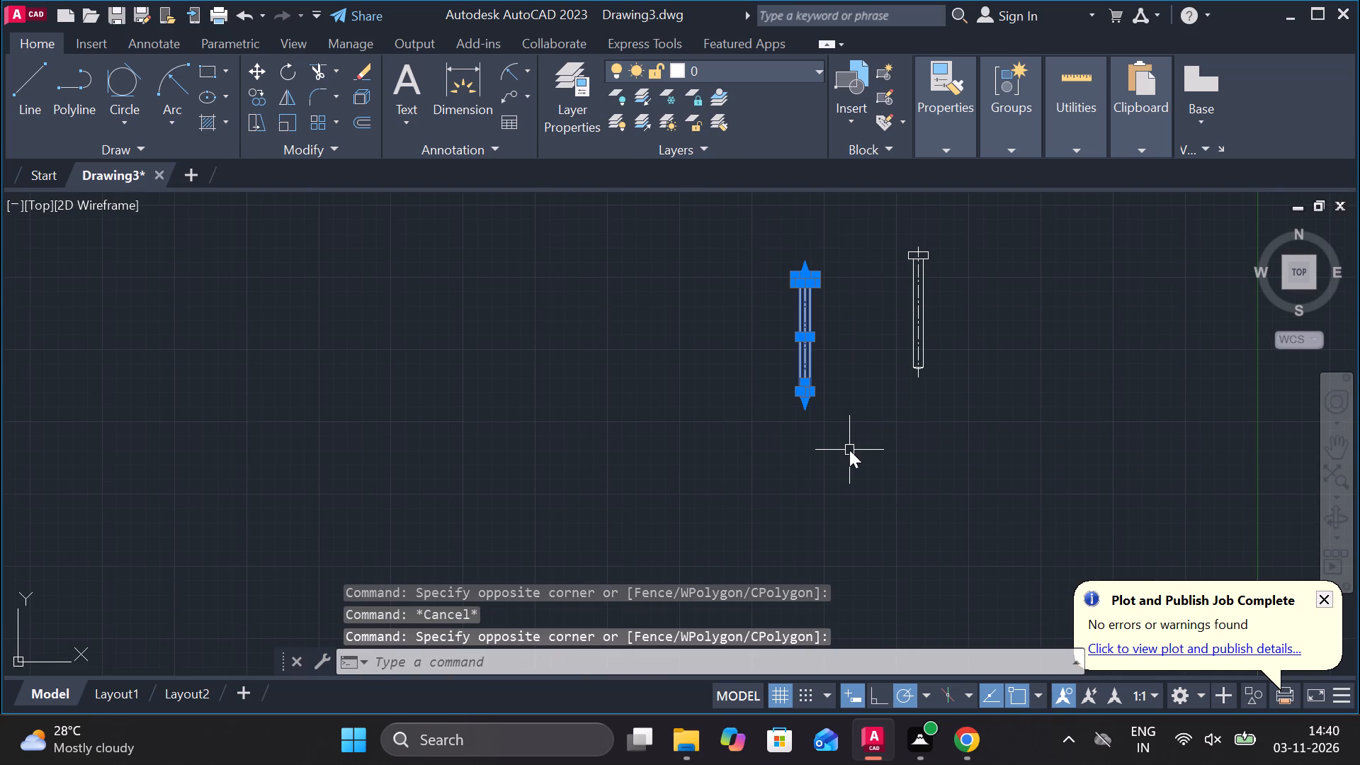
pyautogui.press('Return')
pyautogui.scroll(3, 772, 277)
pyautogui.click(895, 307)
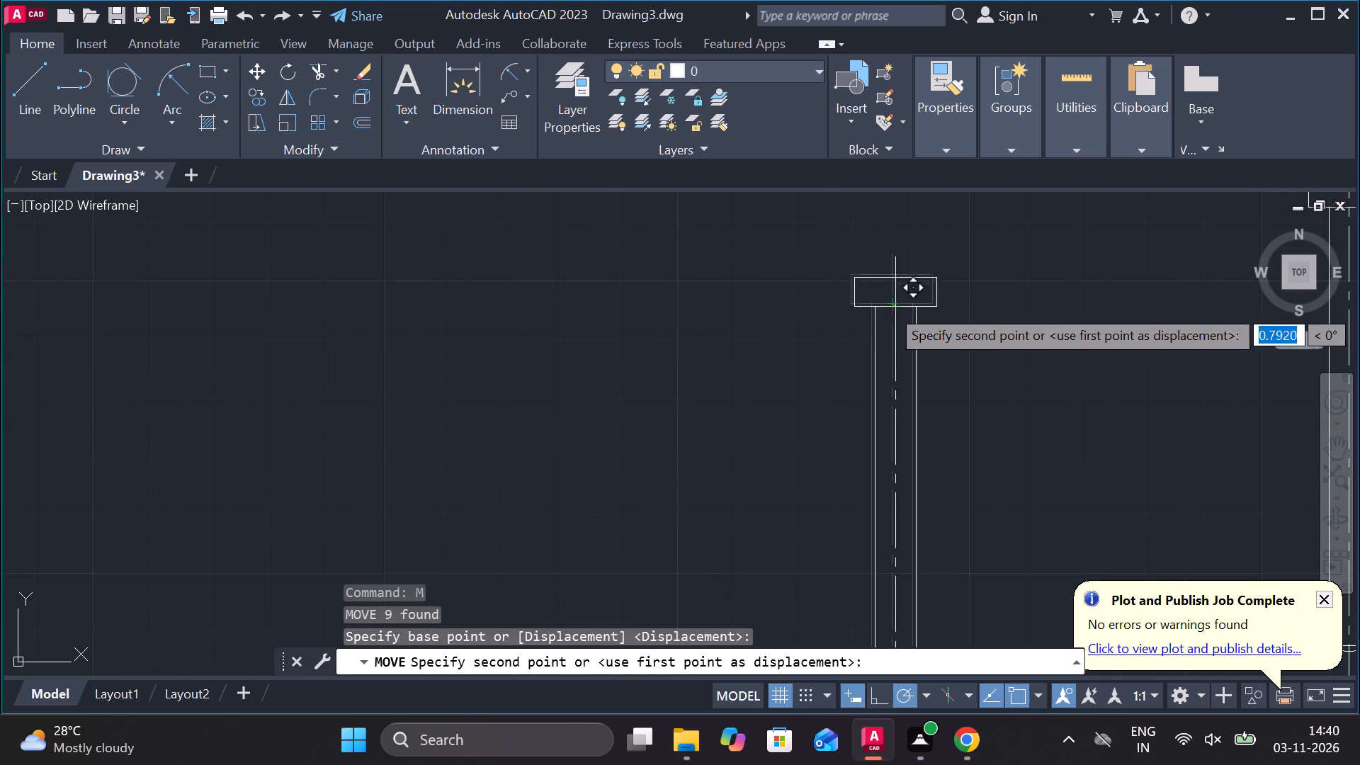
pyautogui.scroll(-3, 905, 306)
pyautogui.scroll(-2, 886, 401)
pyautogui.moveTo(888, 473); pyautogui.dragTo(822, 256, button='middle')
pyautogui.scroll(3, 849, 354)
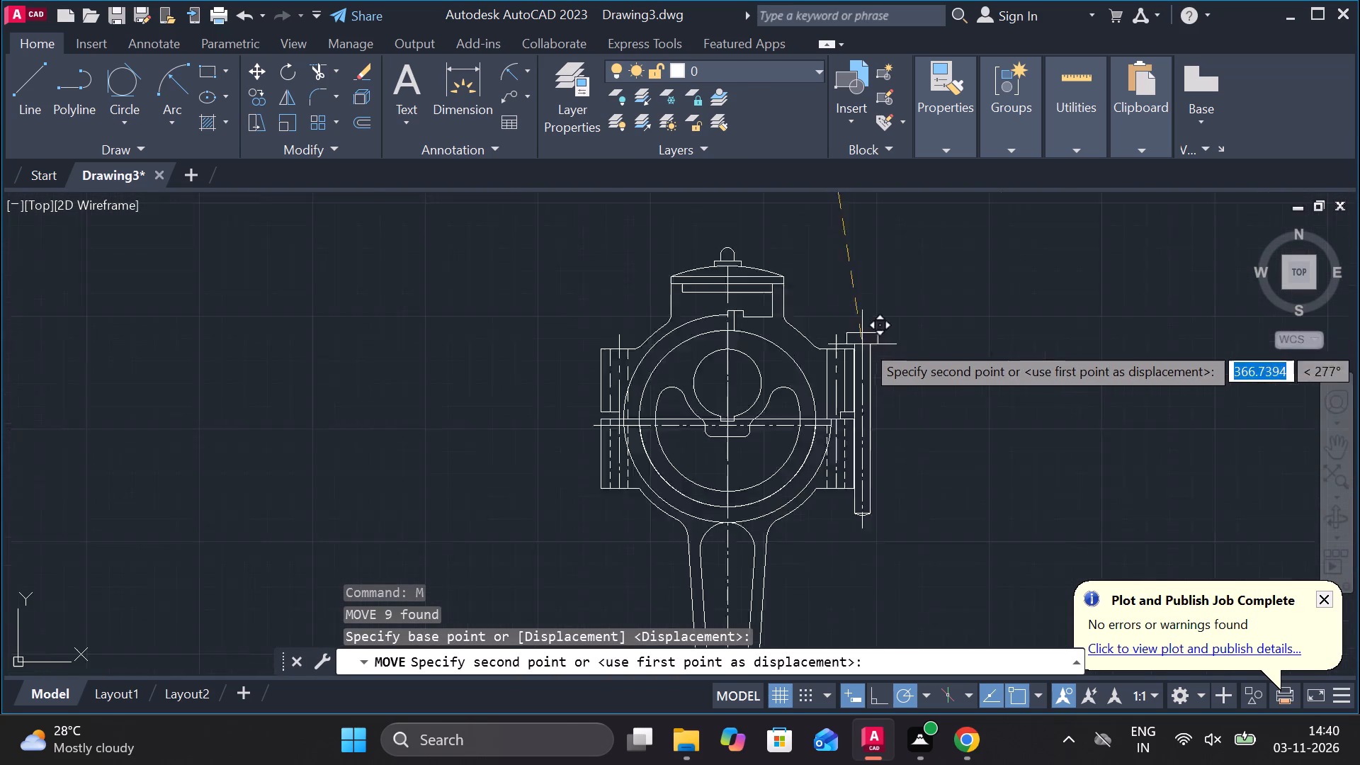
pyautogui.scroll(1, 872, 341)
pyautogui.moveTo(923, 346); pyautogui.dragTo(892, 239, button='middle')
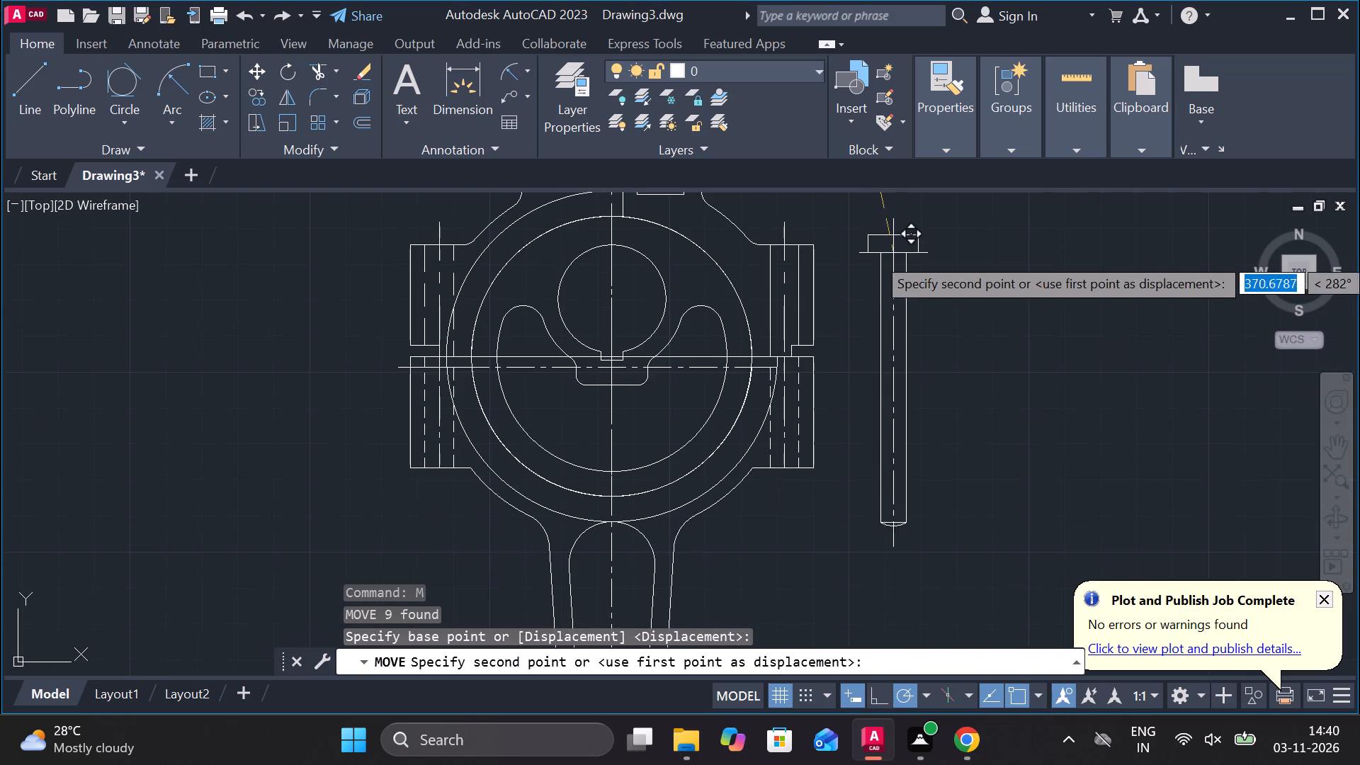
pyautogui.scroll(3, 790, 246)
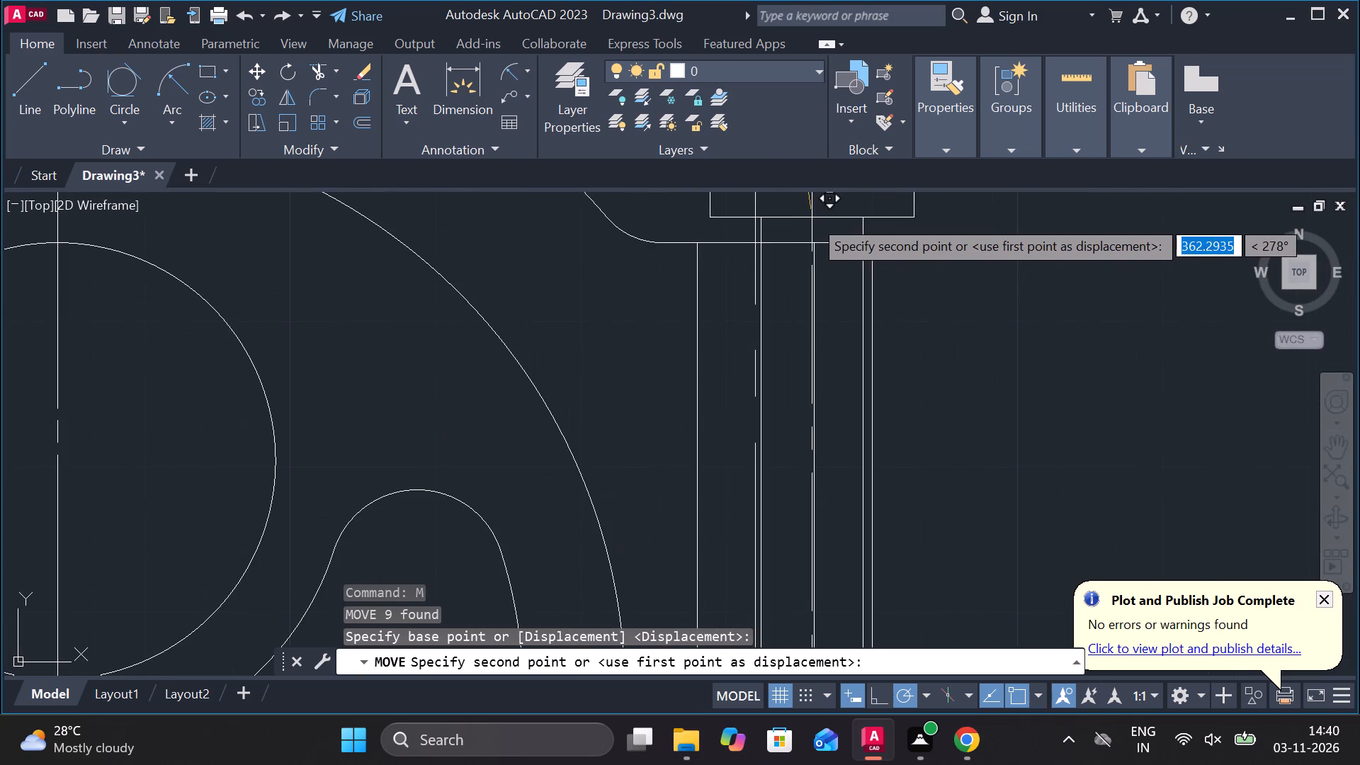
pyautogui.click(754, 242)
# Trim away the lower edge of the cap's right flange and the short vertical step beneath it in the assembly view.
pyautogui.scroll(-3, 839, 245)
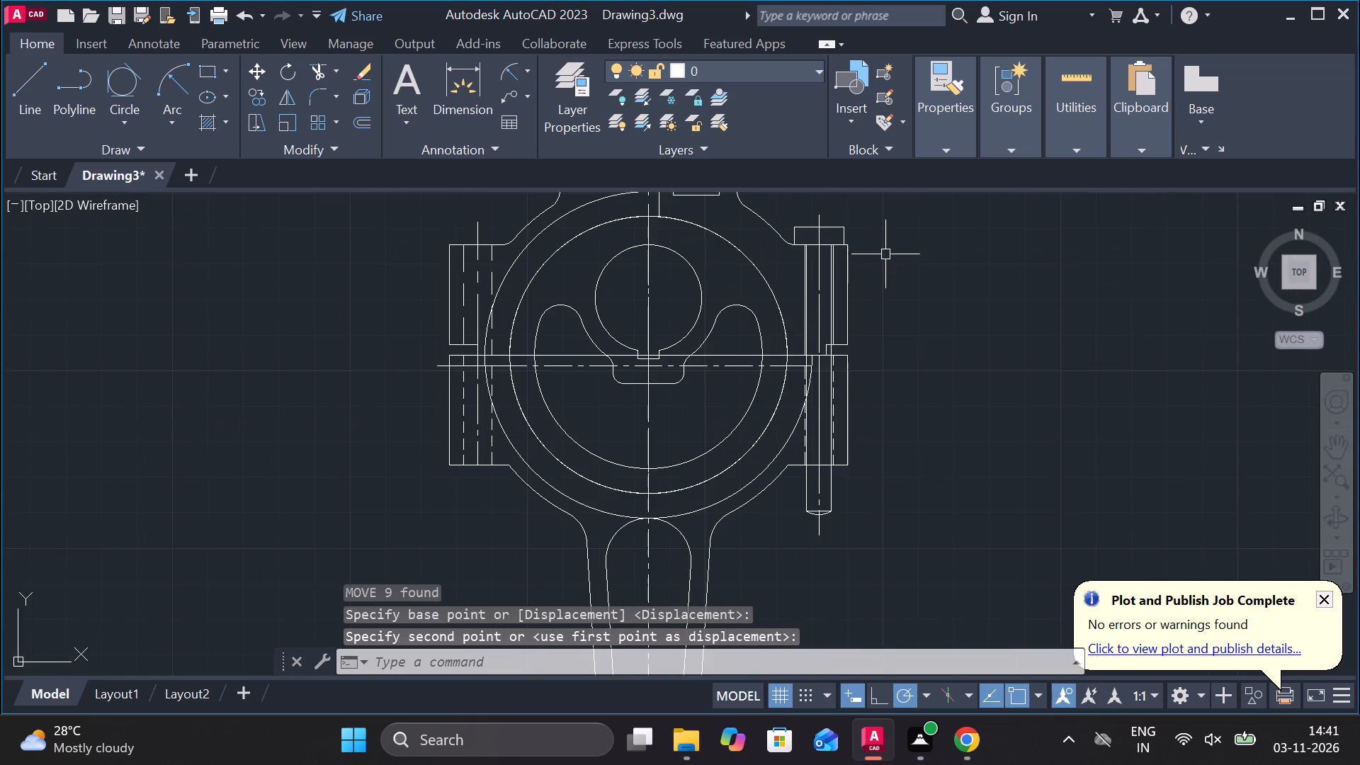
pyautogui.scroll(-1, 885, 259)
pyautogui.scroll(-1, 767, 379)
pyautogui.scroll(2, 966, 309)
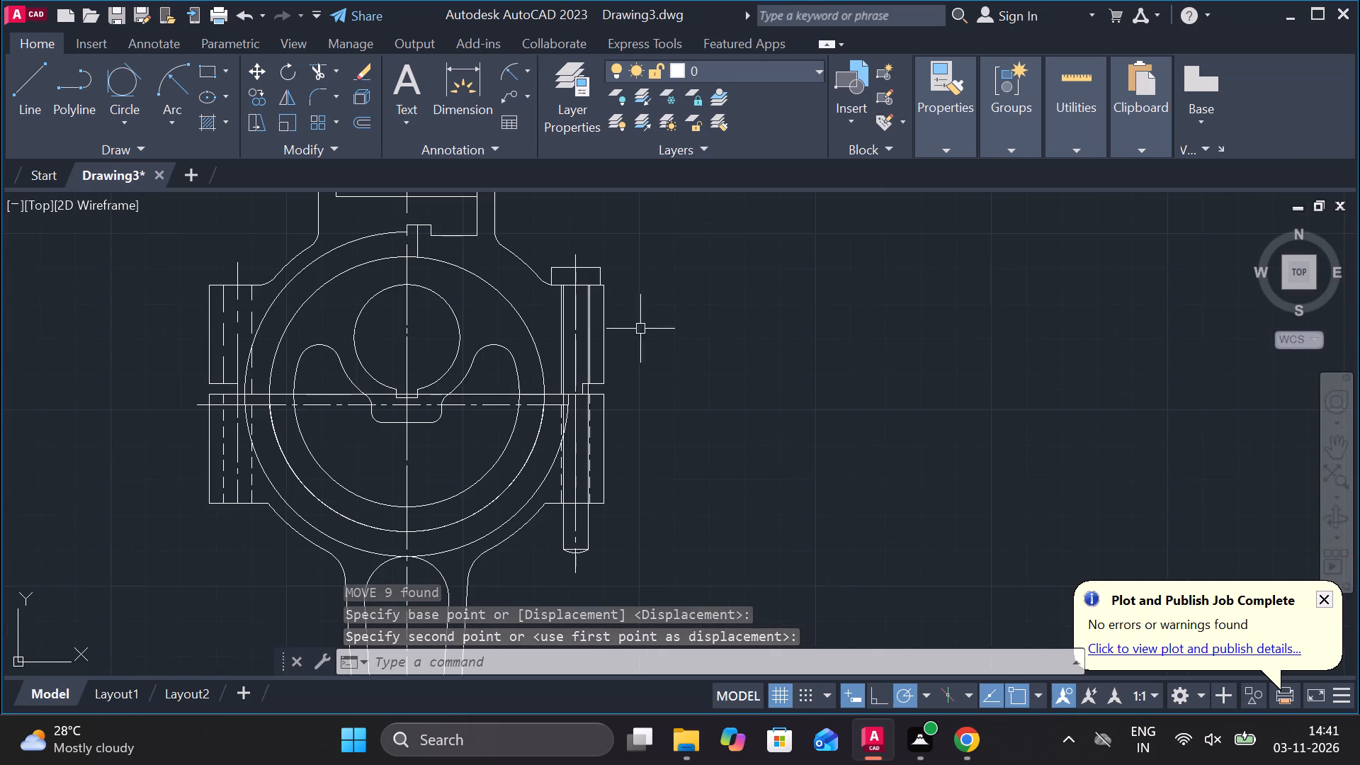
pyautogui.scroll(2, 582, 335)
pyautogui.moveTo(590, 351); pyautogui.dragTo(597, 396, button='middle')
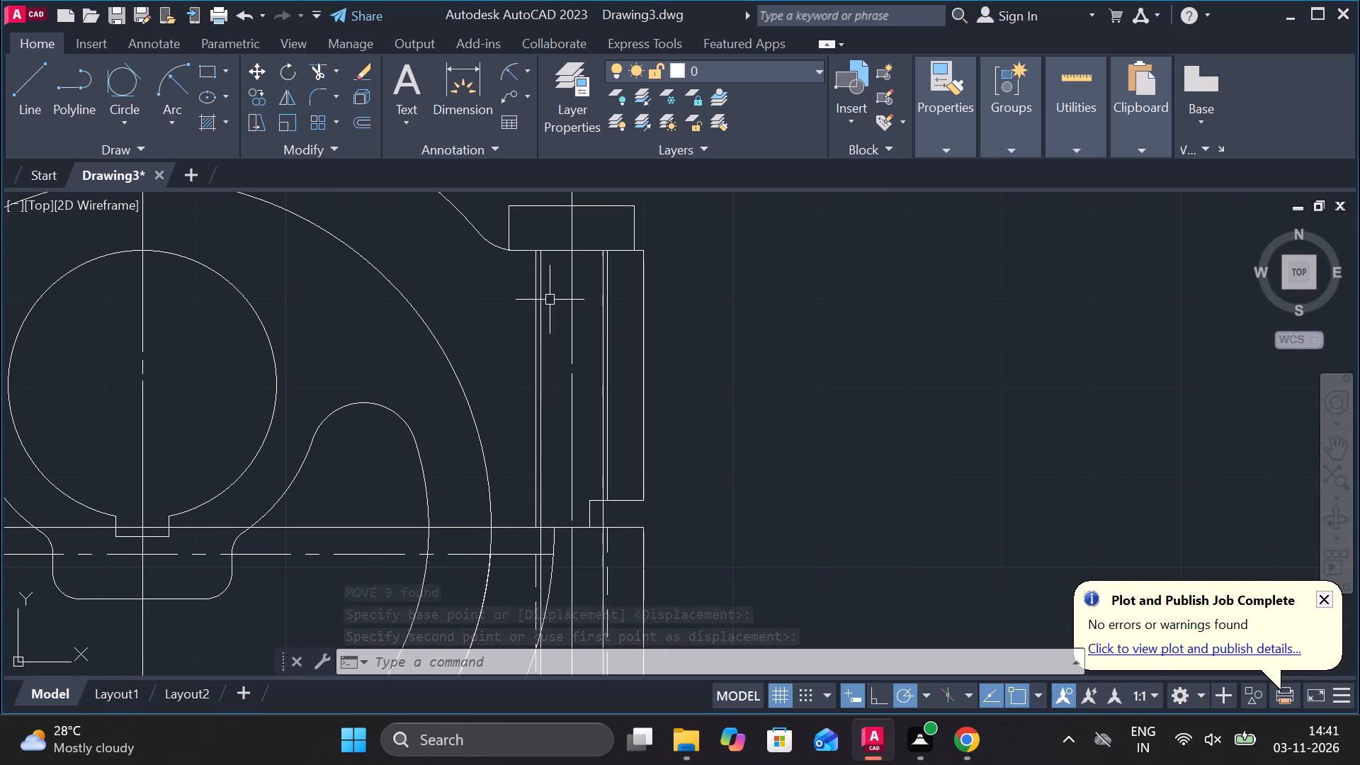
pyautogui.moveTo(553, 300); pyautogui.dragTo(594, 259, button='middle')
pyautogui.moveTo(687, 378); pyautogui.dragTo(768, 217, button='middle')
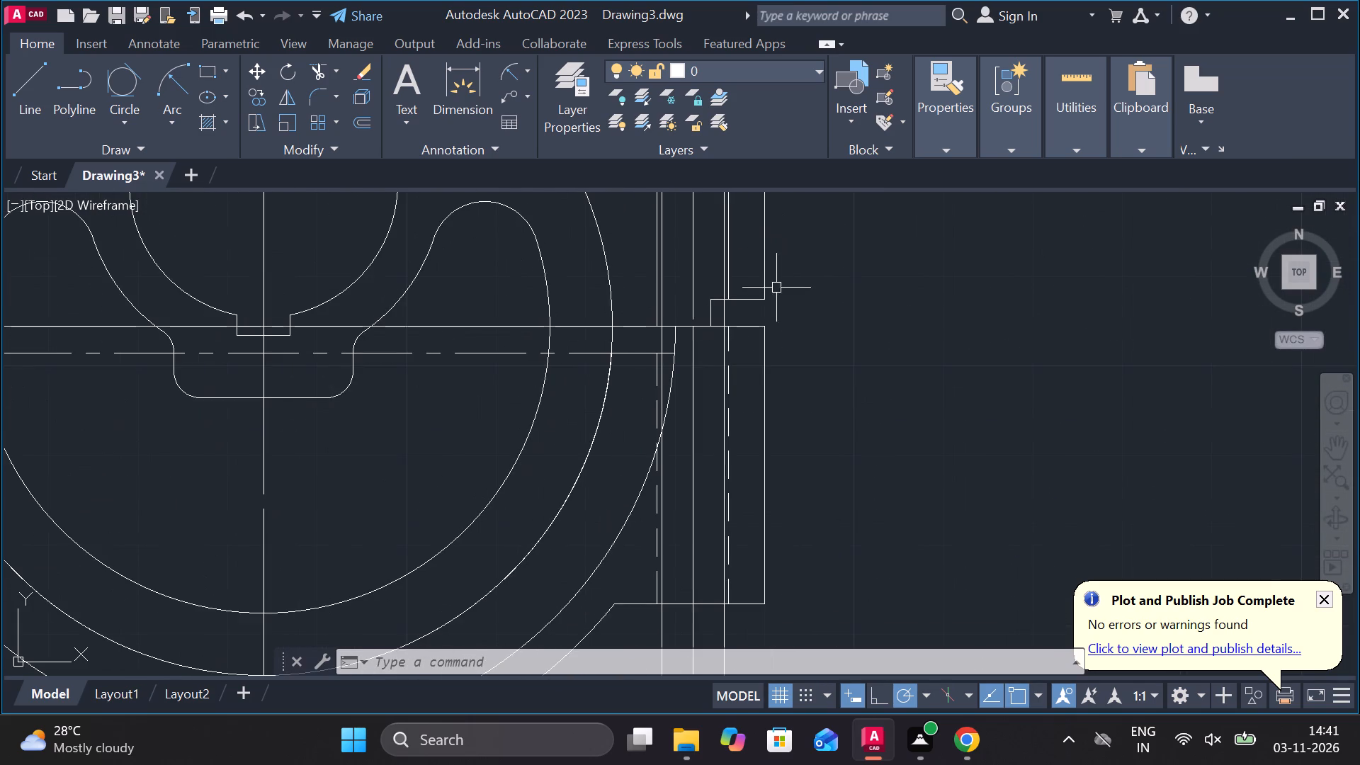
pyautogui.write('TR')
pyautogui.press('space')
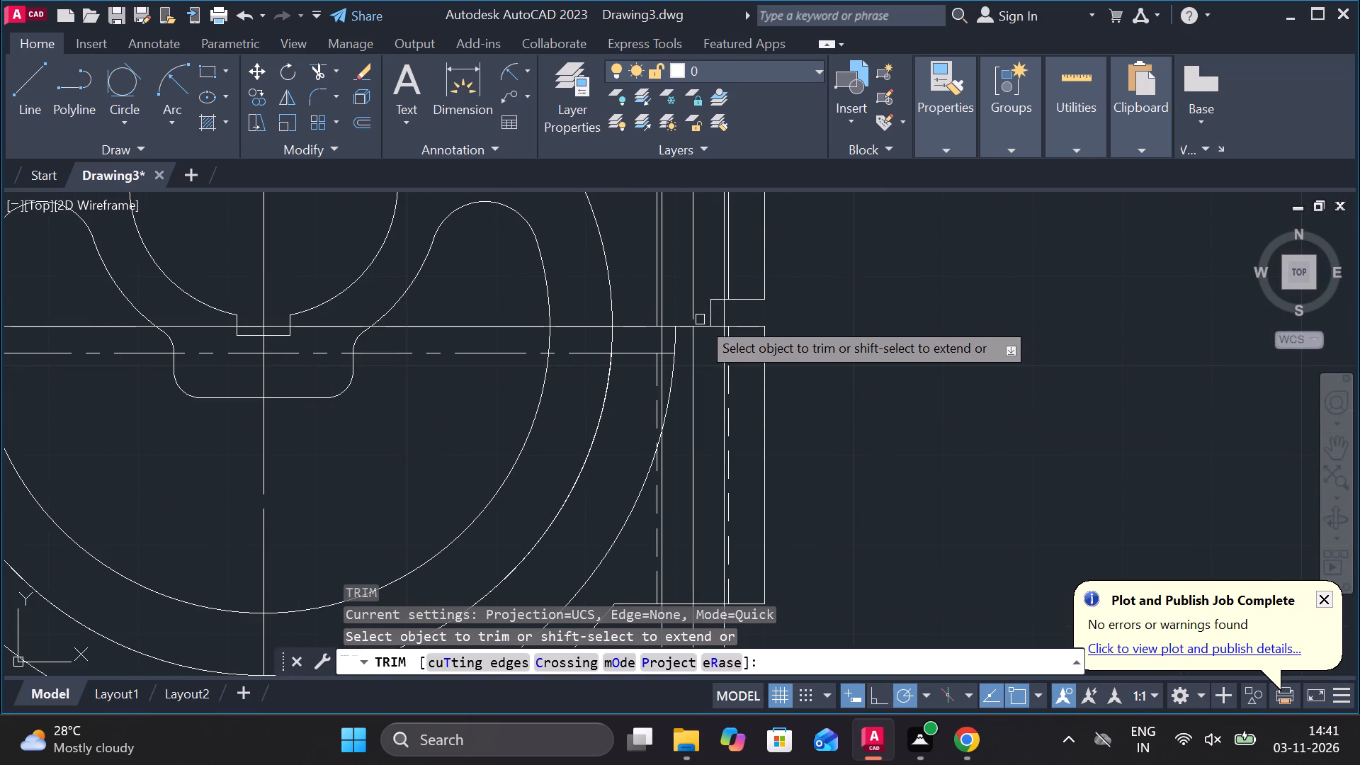
pyautogui.click(708, 312)
pyautogui.click(709, 302)
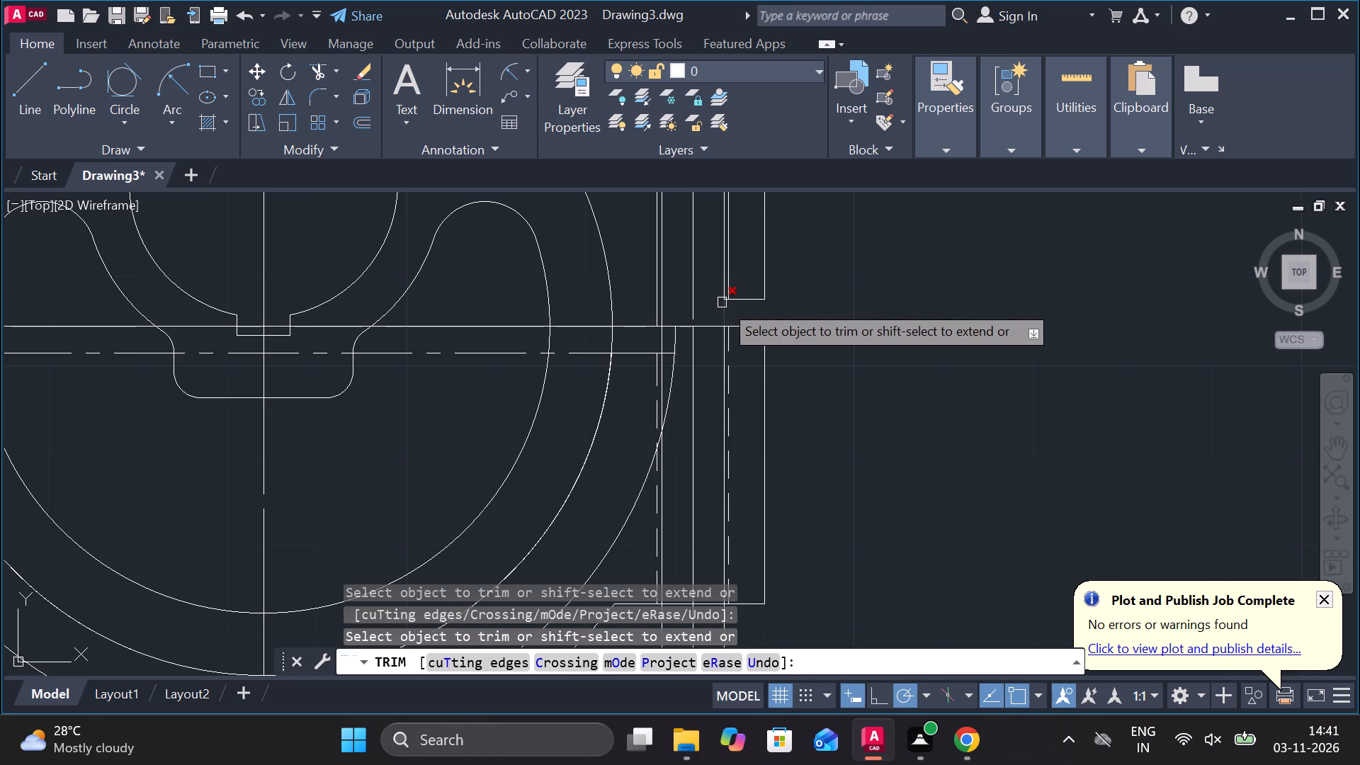
pyautogui.scroll(3, 730, 300)
pyautogui.click(711, 297)
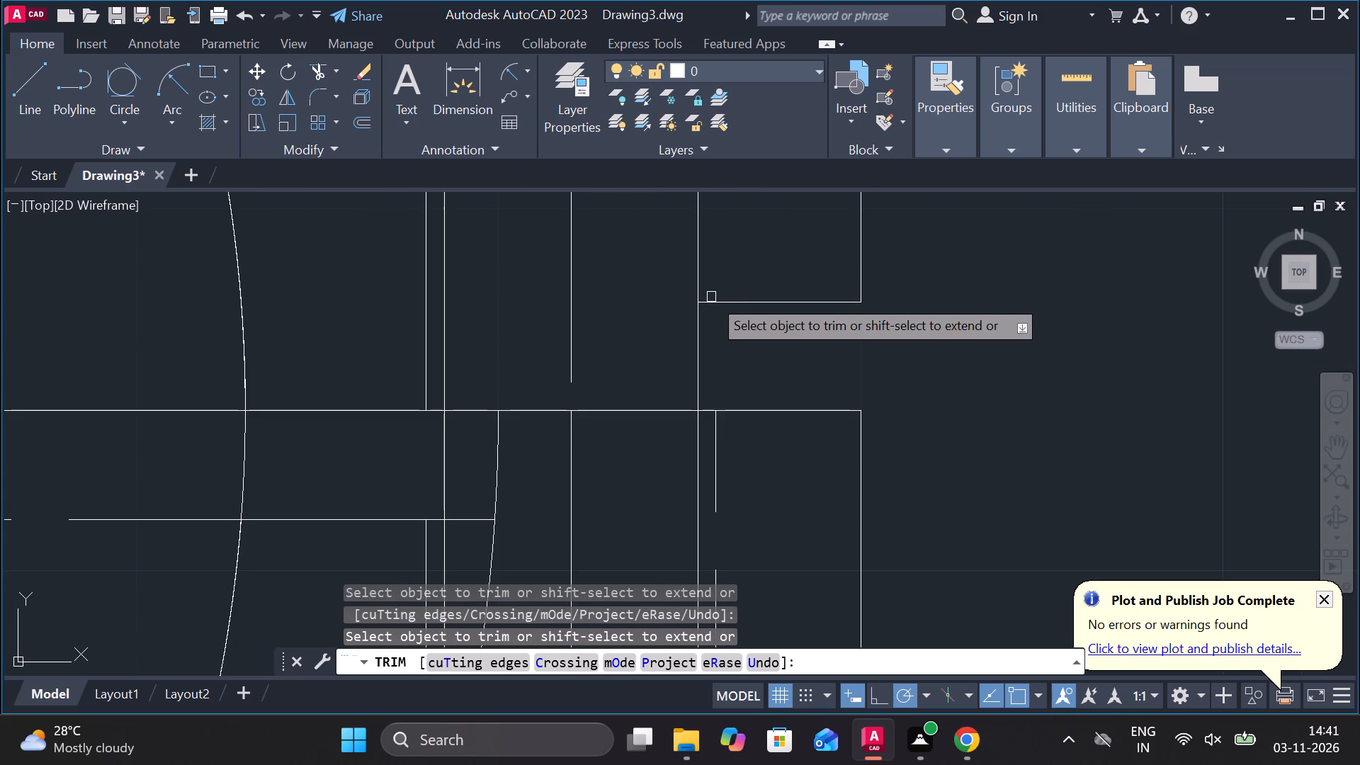
pyautogui.hotkey('ctrl', 'z')
pyautogui.scroll(3, 725, 302)
pyautogui.click(724, 300)
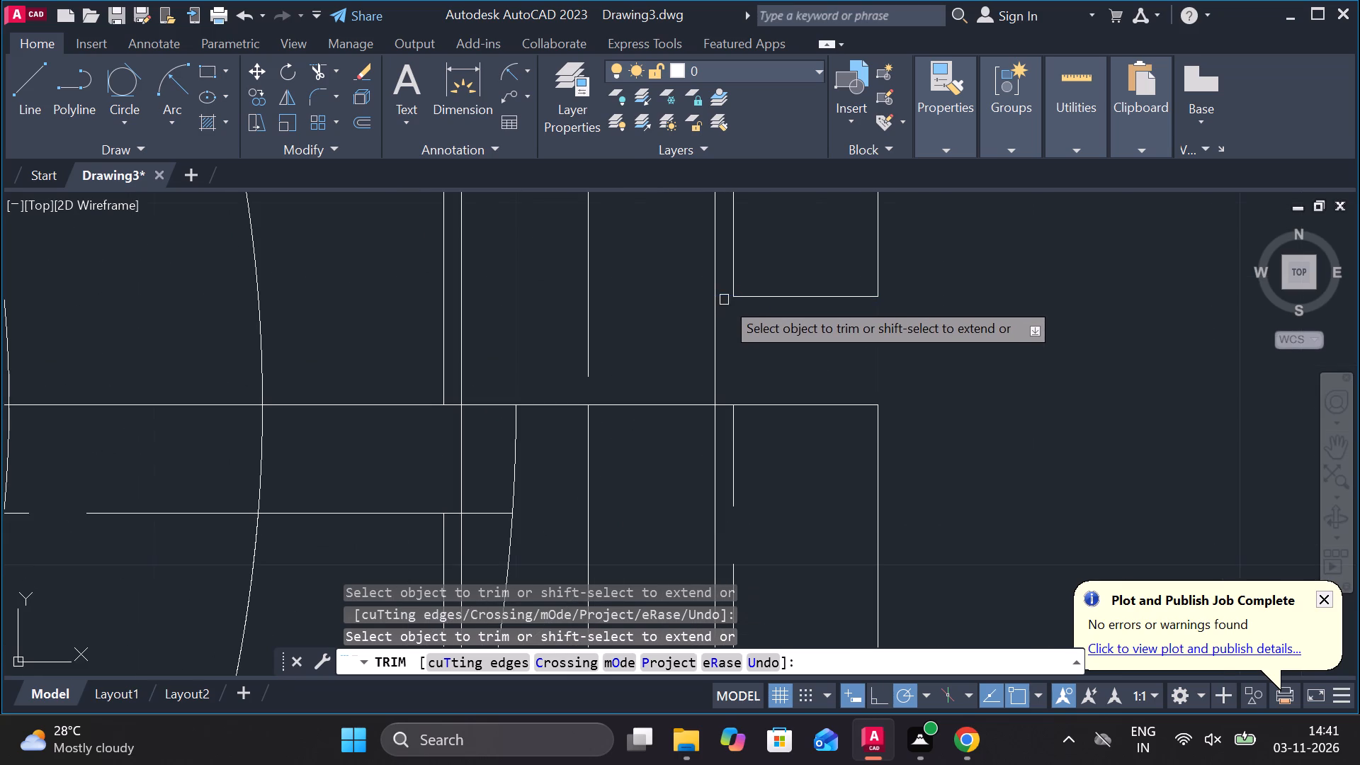
pyautogui.click(764, 297)
pyautogui.scroll(-2, 786, 318)
pyautogui.press('Escape')
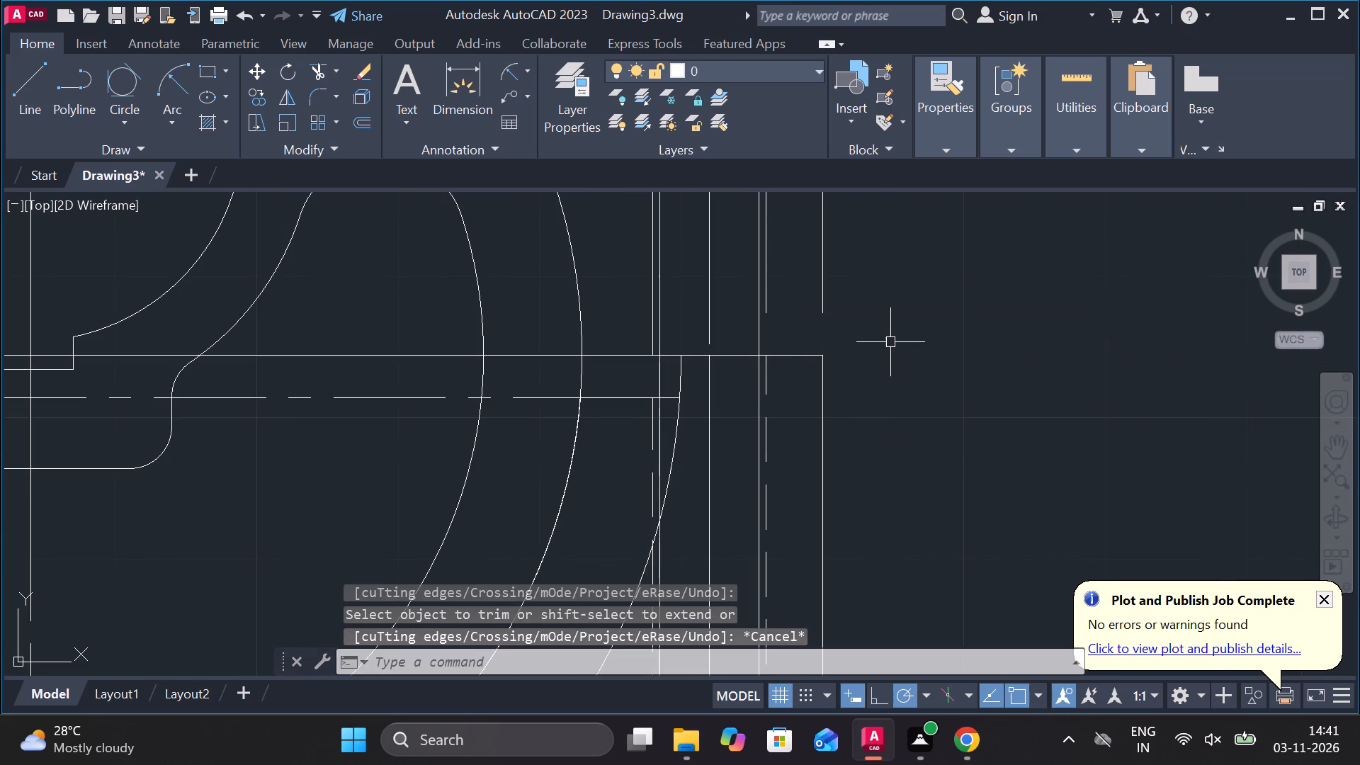
# Extend the outer vertical edges of the cap's right and left flanges down to the rod flanges' top edges.
pyautogui.write('EX')
pyautogui.press('space')
pyautogui.click(825, 265)
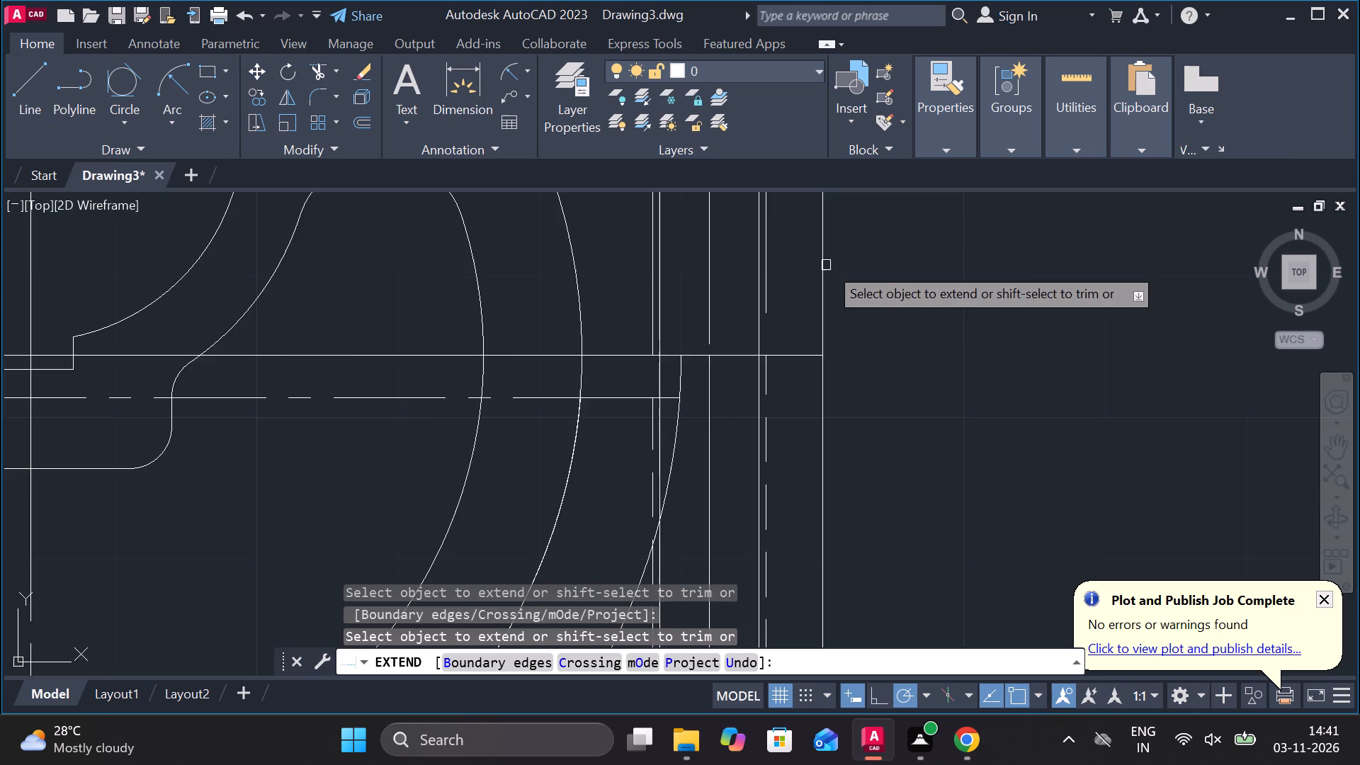
pyautogui.scroll(-4, 885, 294)
pyautogui.scroll(3, 567, 278)
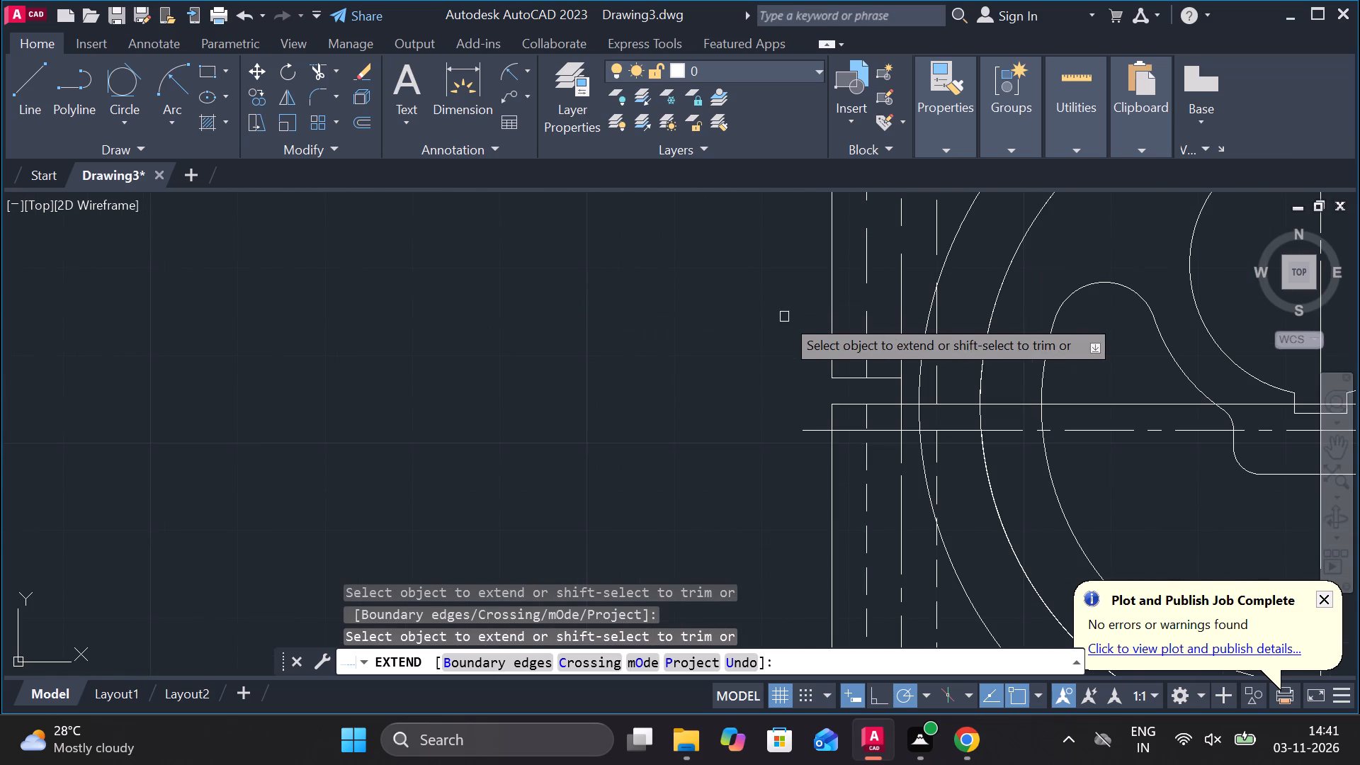
pyautogui.click(832, 323)
pyautogui.moveTo(713, 348); pyautogui.dragTo(648, 335, button='middle')
pyautogui.press('Escape')
# Trim away the cap's left flange lower edge and the rod flange's top edge segments just below it.
pyautogui.press('r')
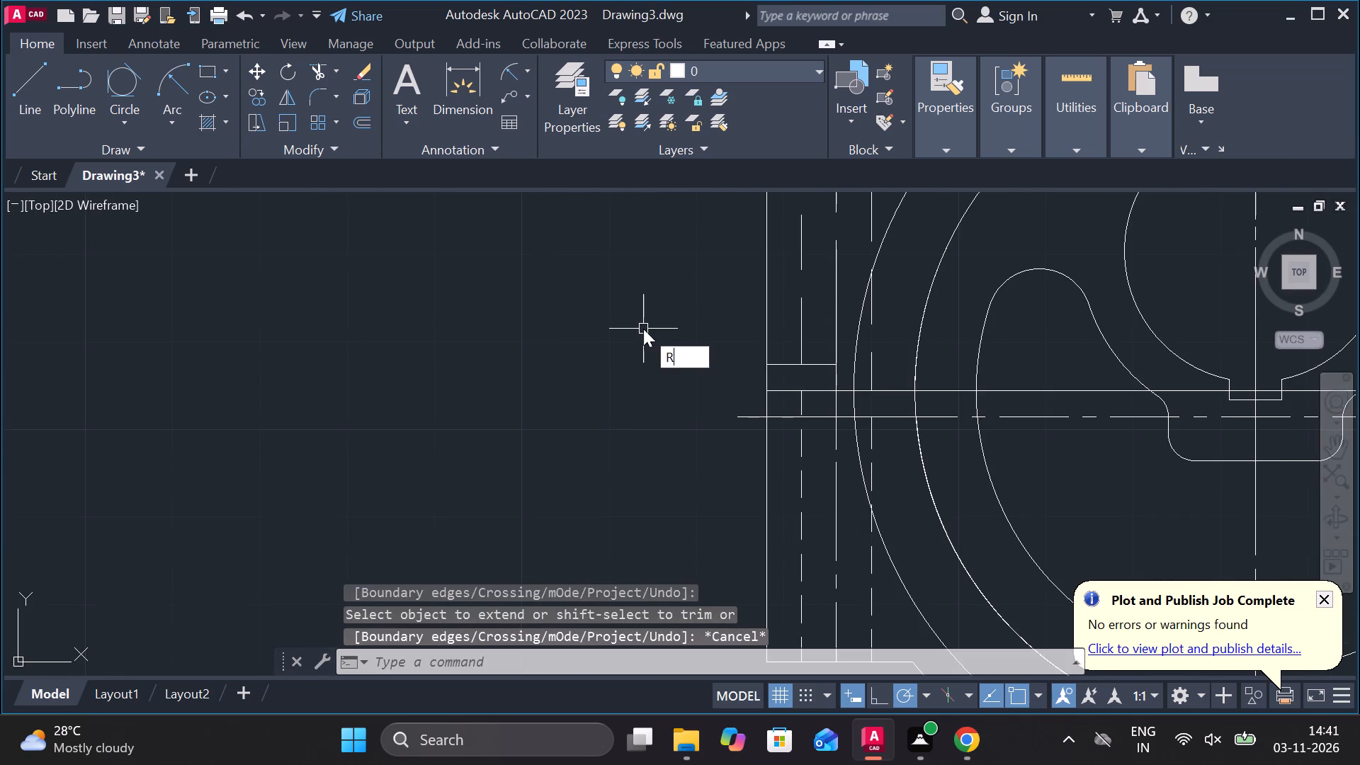
pyautogui.press('Escape')
pyautogui.write('TR')
pyautogui.press('space')
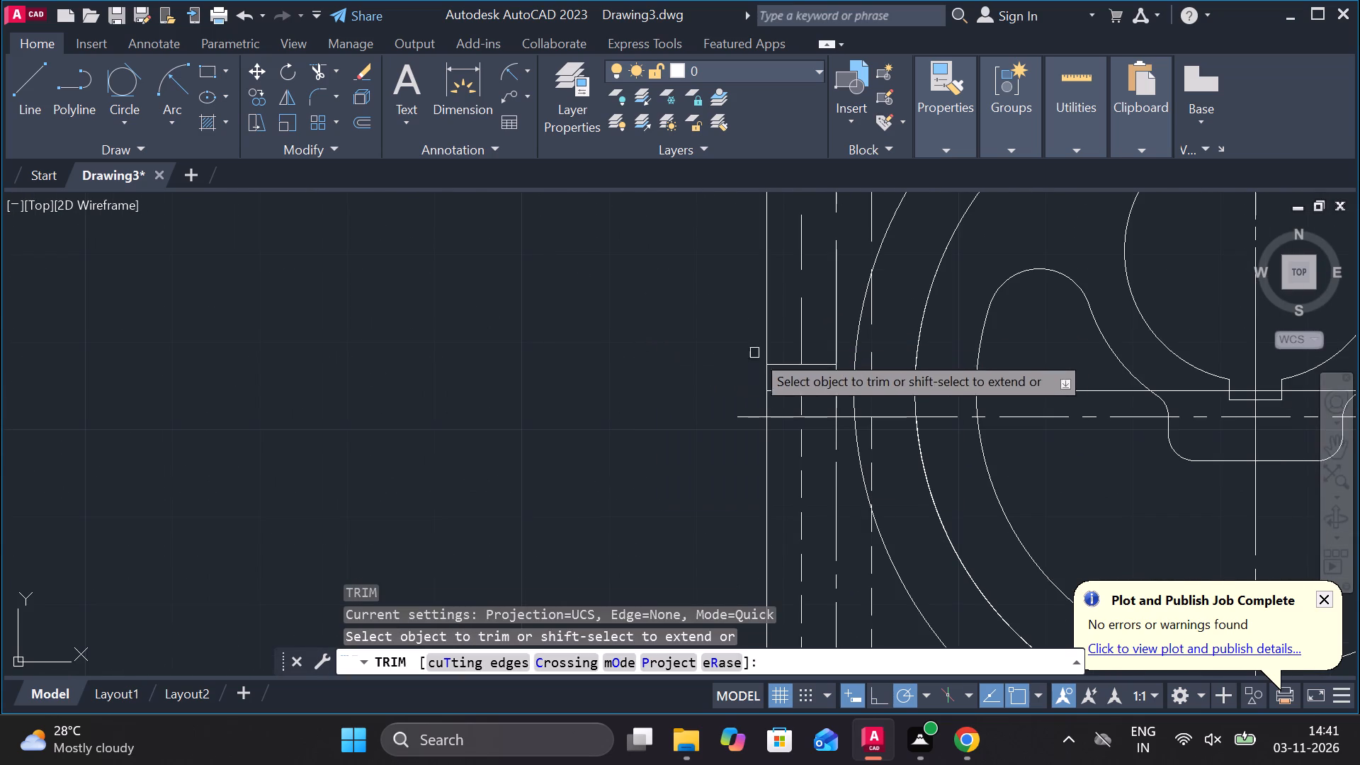
pyautogui.click(783, 364)
pyautogui.click(822, 365)
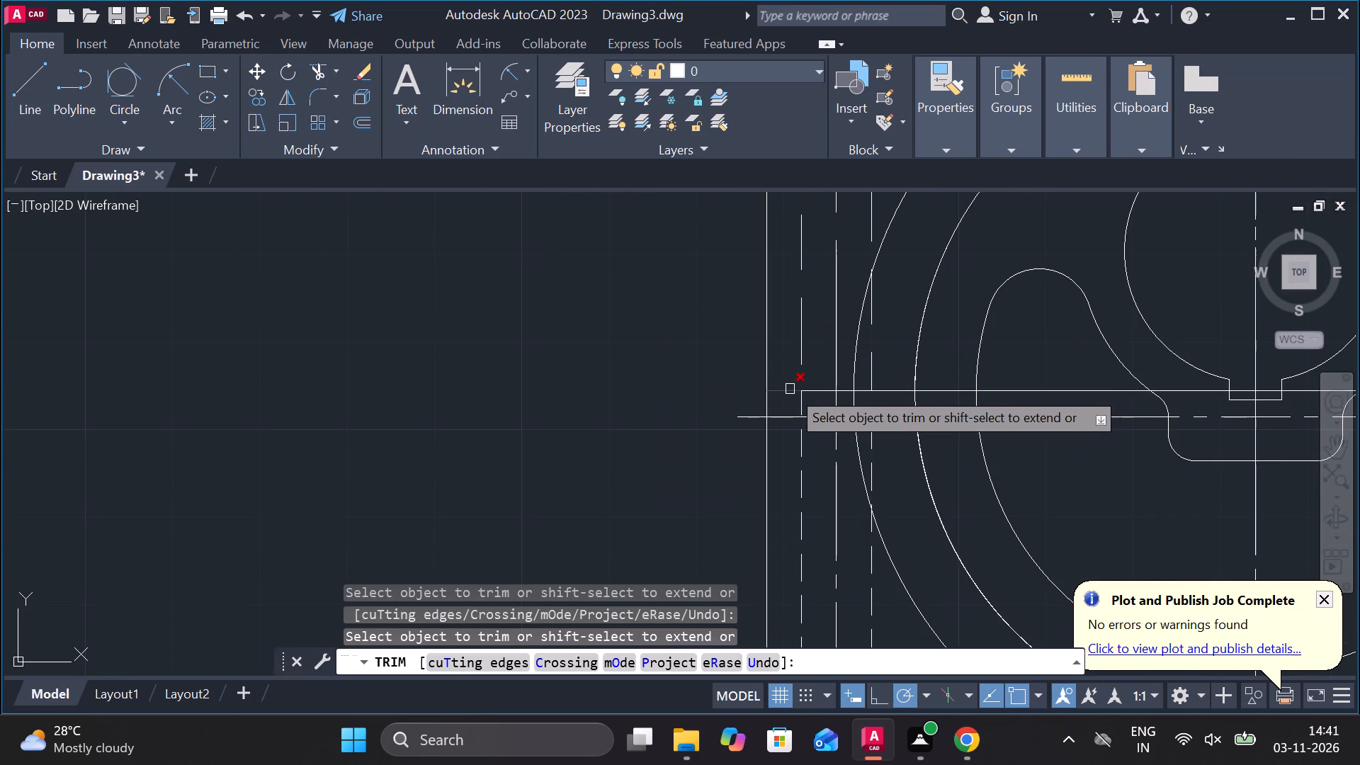
pyautogui.click(790, 389)
pyautogui.click(815, 390)
pyautogui.scroll(-3, 831, 393)
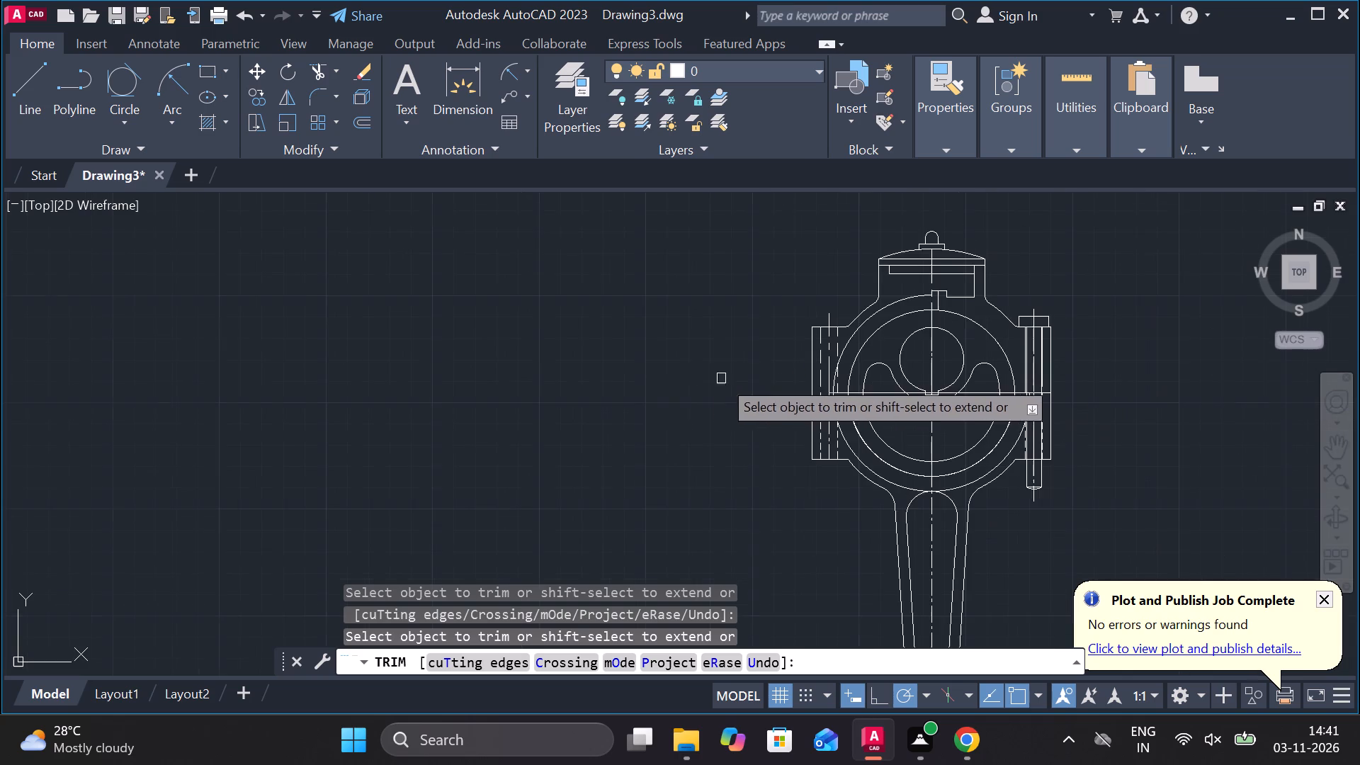
# Move the remaining bolt copy by its head's underside midpoint onto the cap's left flange top edge, at the hole centre line.
pyautogui.moveTo(620, 380); pyautogui.dragTo(546, 361, button='middle')
pyautogui.scroll(1, 1011, 366)
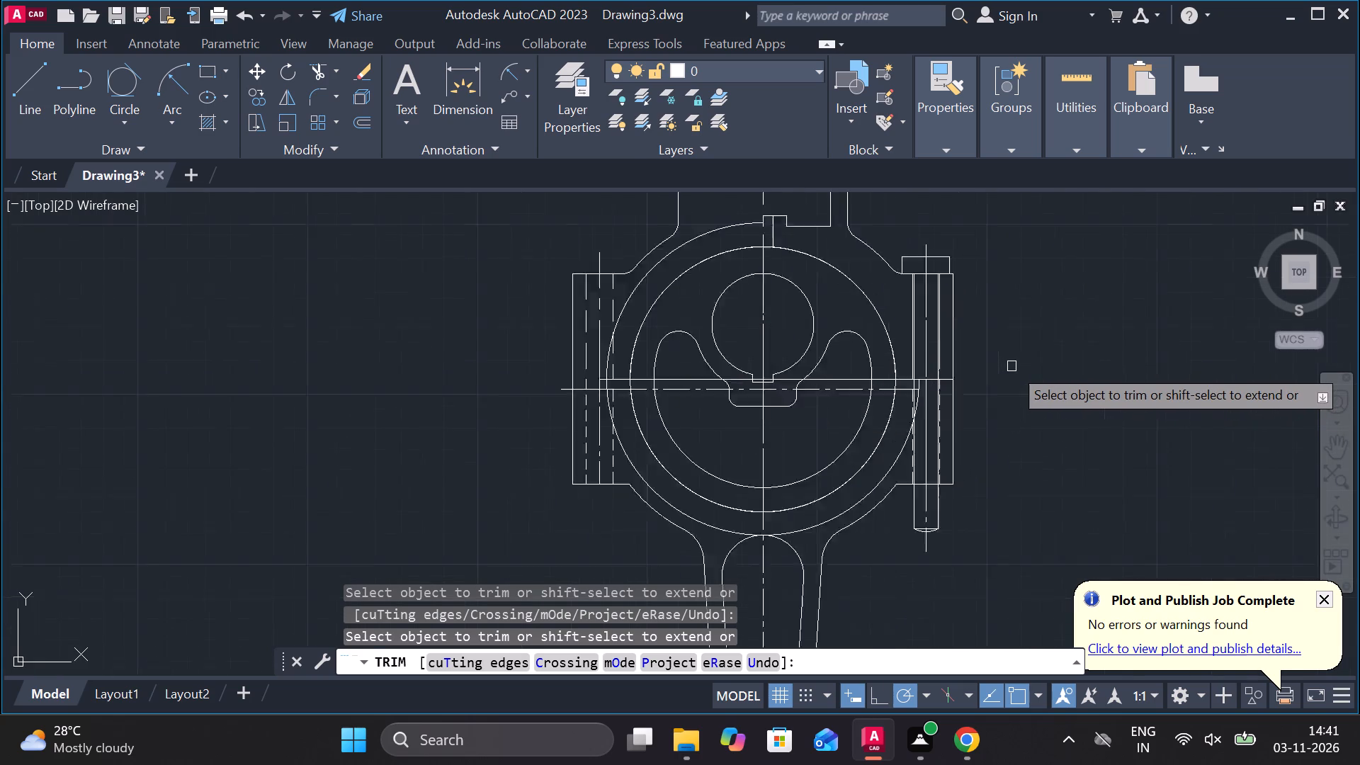
pyautogui.scroll(2, 1011, 366)
pyautogui.scroll(-3, 911, 350)
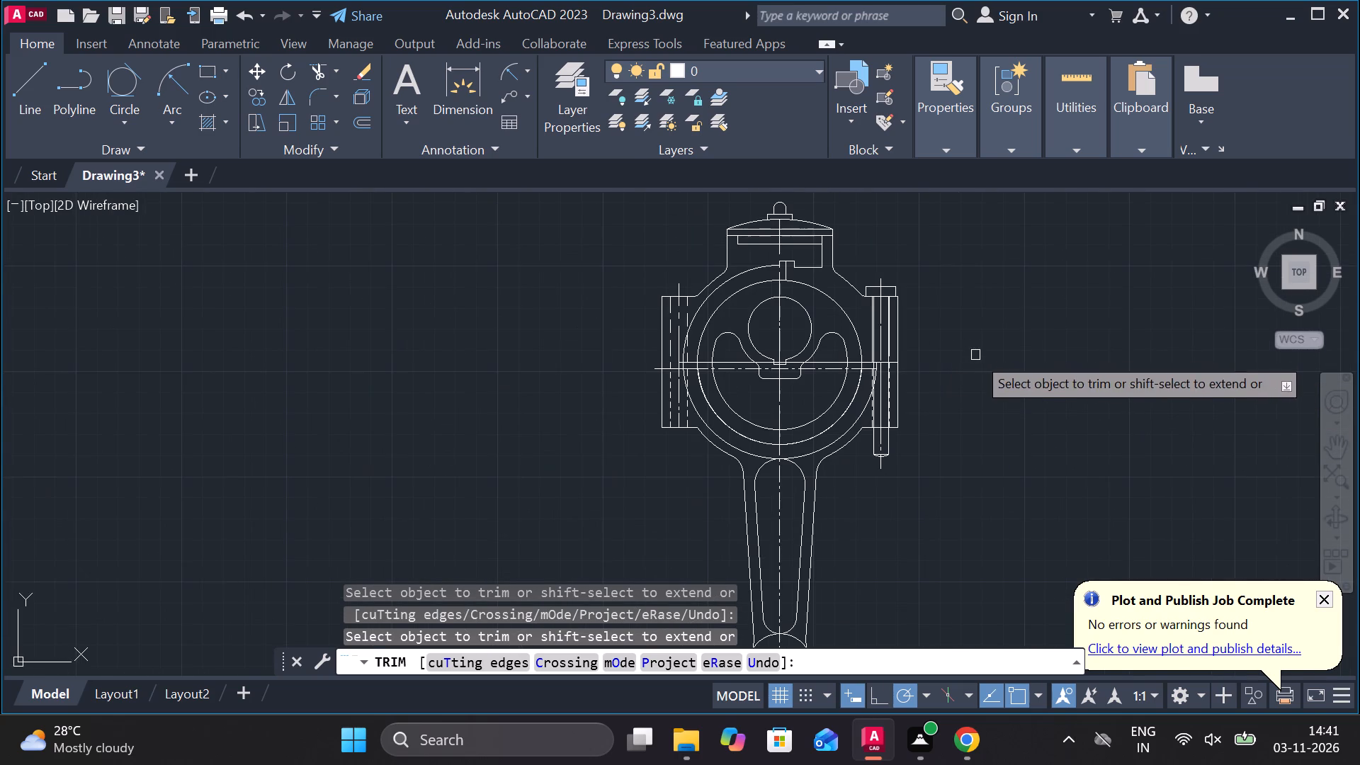
pyautogui.moveTo(975, 355); pyautogui.dragTo(913, 393, button='middle')
pyautogui.press('Escape')
pyautogui.scroll(-1, 997, 361)
pyautogui.moveTo(992, 355); pyautogui.dragTo(888, 417, button='middle')
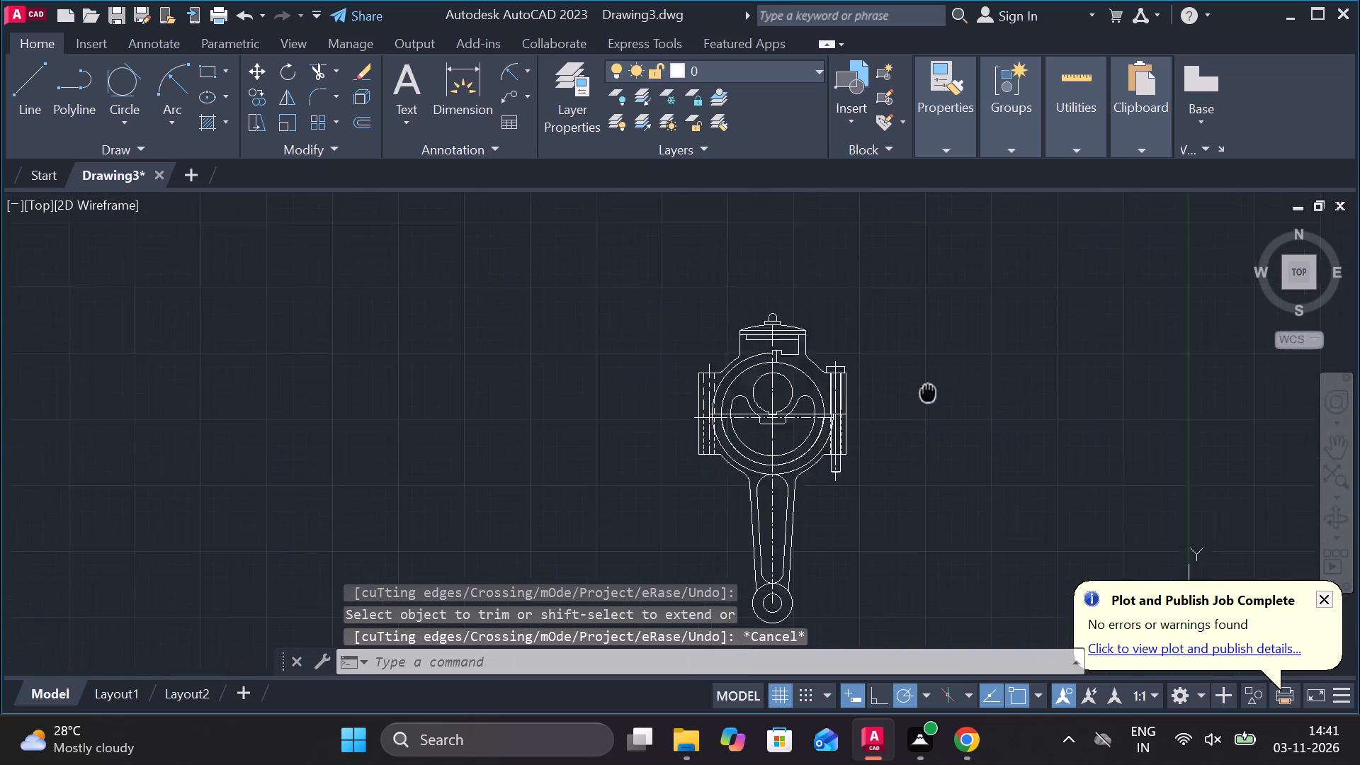
pyautogui.moveTo(888, 417); pyautogui.dragTo(868, 424, button='middle')
pyautogui.scroll(-1, 907, 391)
pyautogui.moveTo(986, 406); pyautogui.dragTo(846, 645, button='middle')
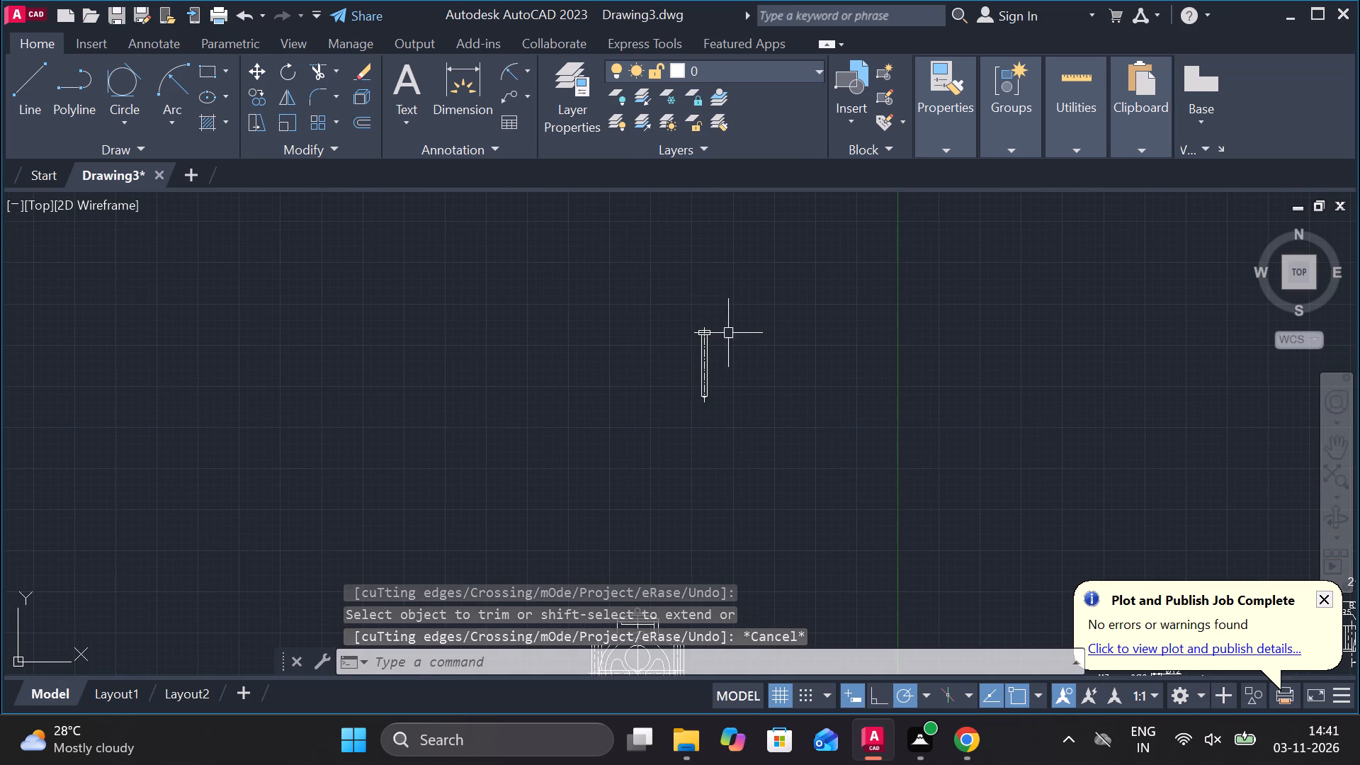
pyautogui.moveTo(661, 276); pyautogui.dragTo(688, 331)
pyautogui.click(803, 454)
pyautogui.press('m')
pyautogui.press('Return')
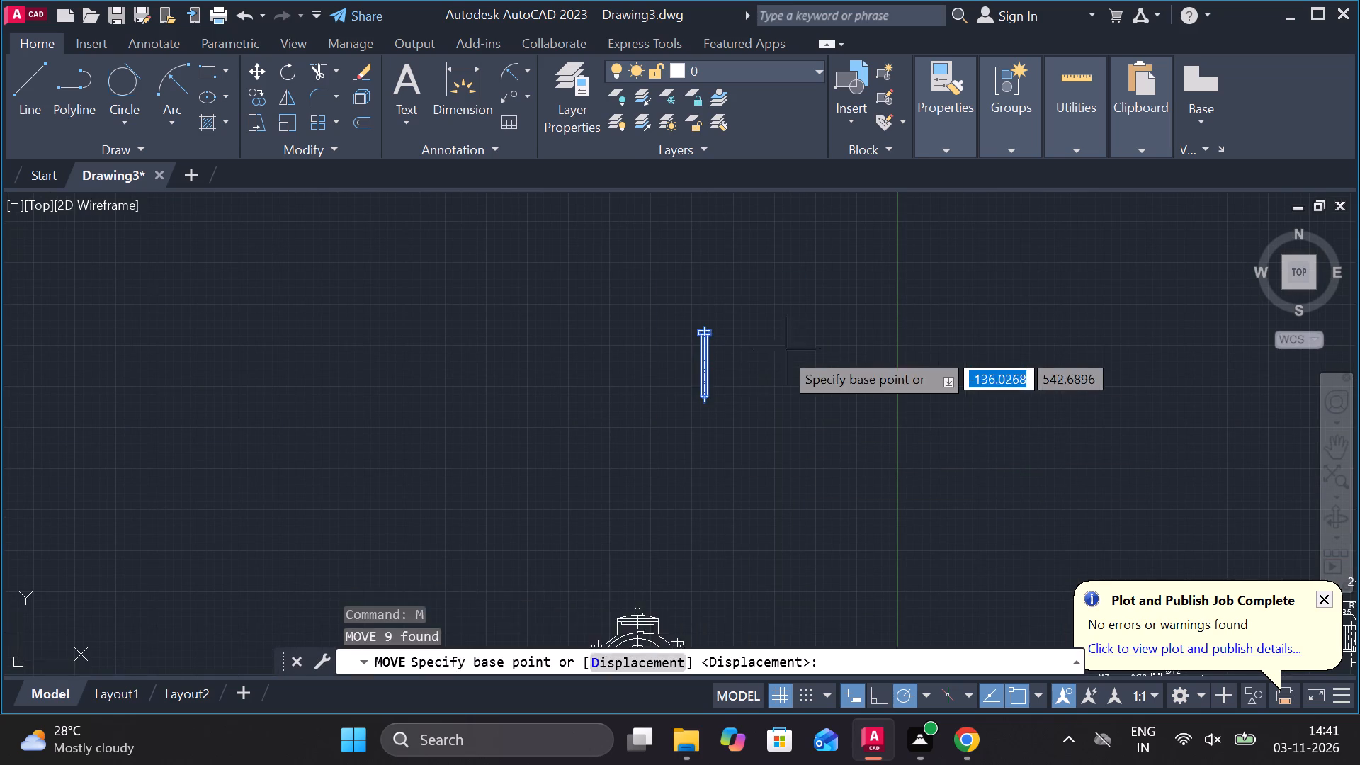
pyautogui.scroll(3, 780, 349)
pyautogui.scroll(3, 451, 263)
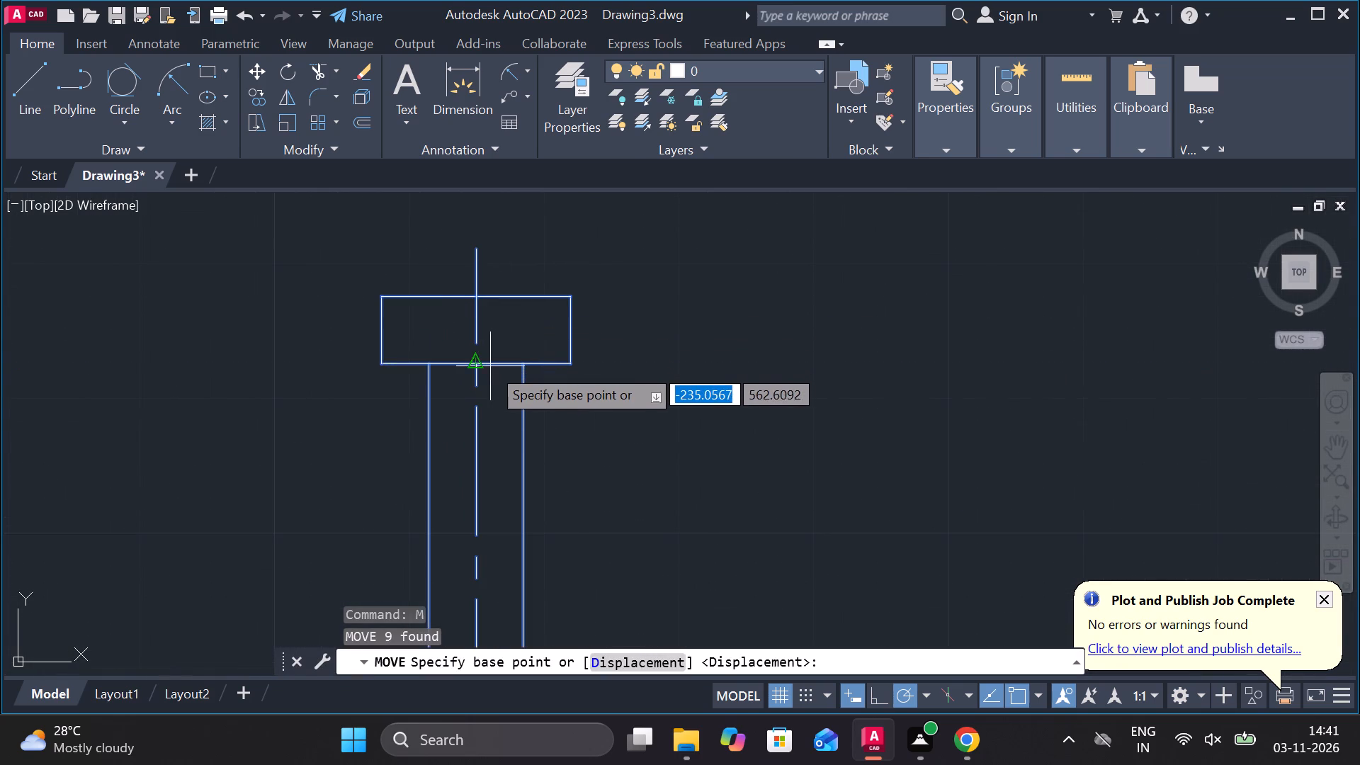
pyautogui.click(477, 365)
pyautogui.scroll(-3, 958, 339)
pyautogui.scroll(-3, 934, 424)
pyautogui.moveTo(948, 414); pyautogui.dragTo(920, 318, button='middle')
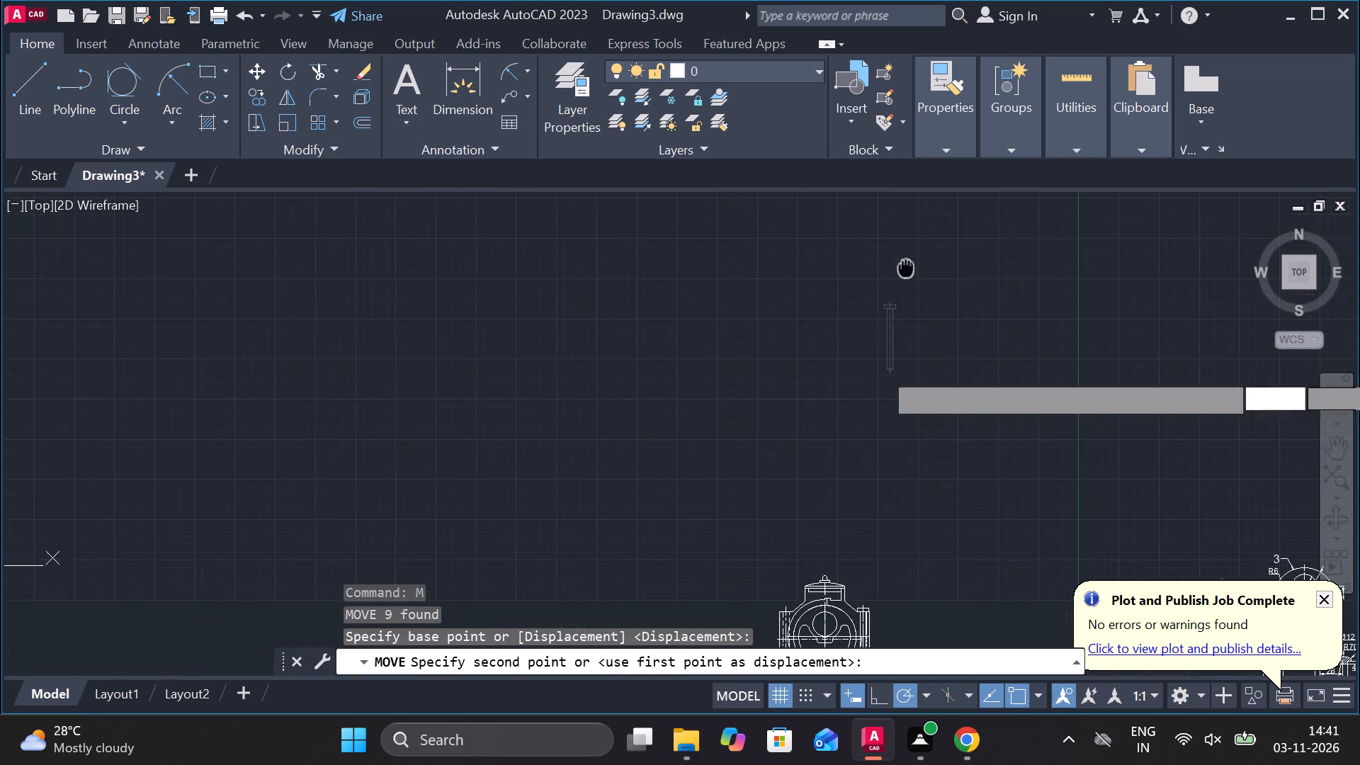
pyautogui.moveTo(913, 470); pyautogui.dragTo(922, 262, button='middle')
pyautogui.scroll(3, 773, 435)
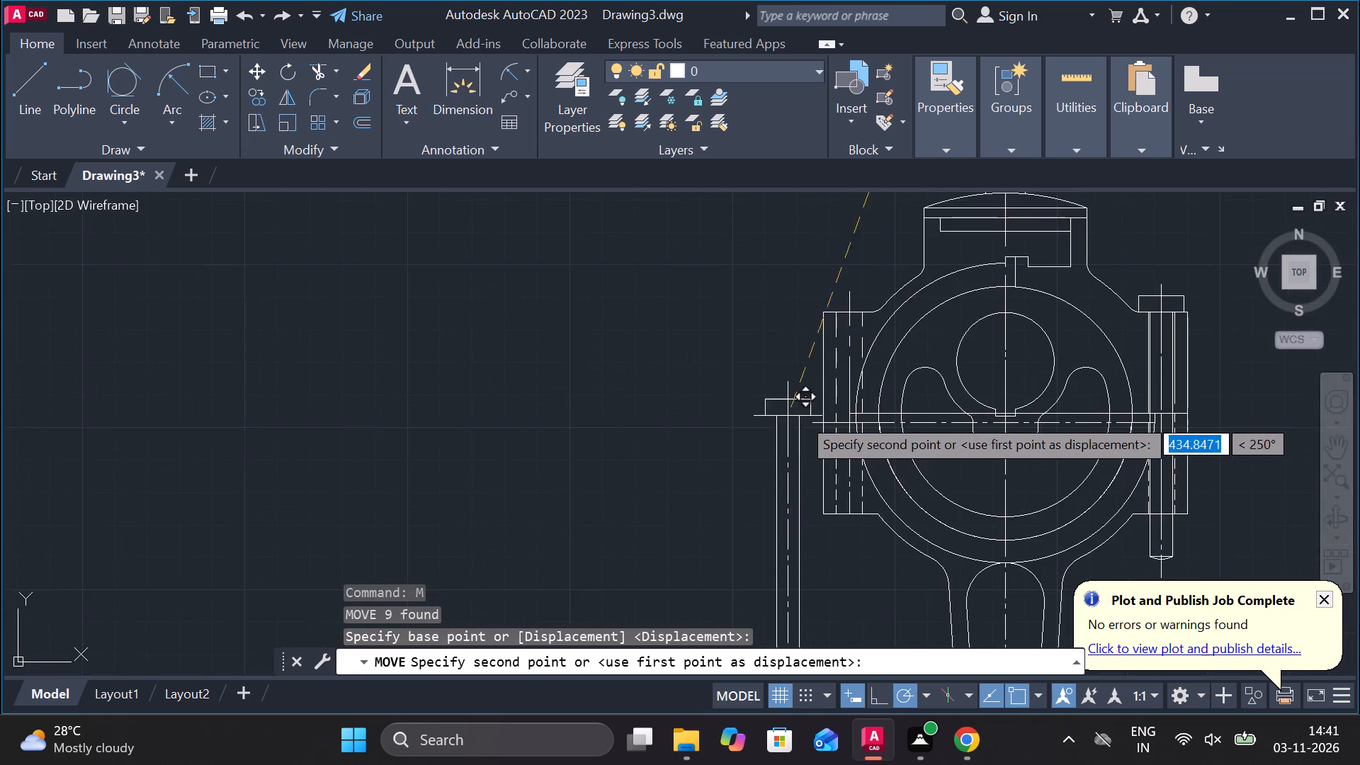
pyautogui.scroll(2, 801, 416)
pyautogui.moveTo(859, 339); pyautogui.dragTo(732, 453, button='middle')
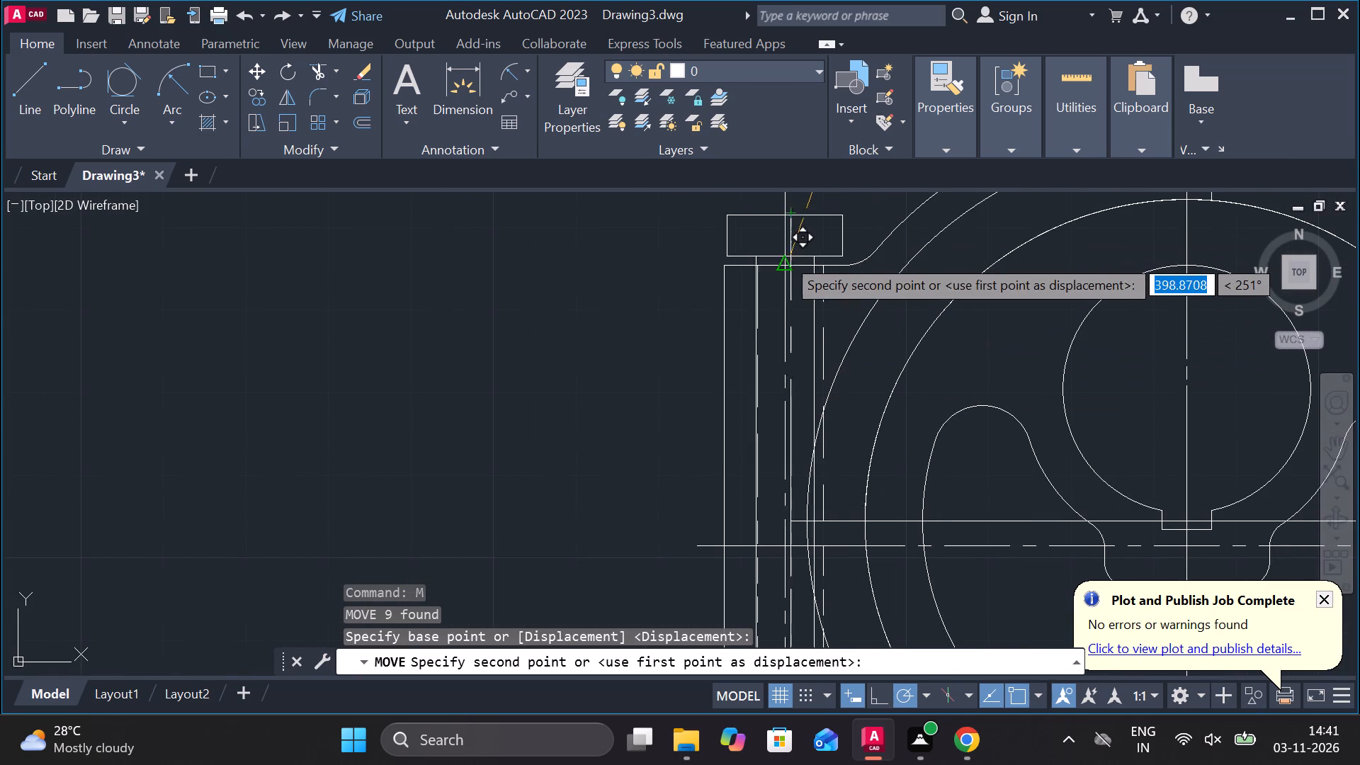
pyautogui.scroll(3, 793, 261)
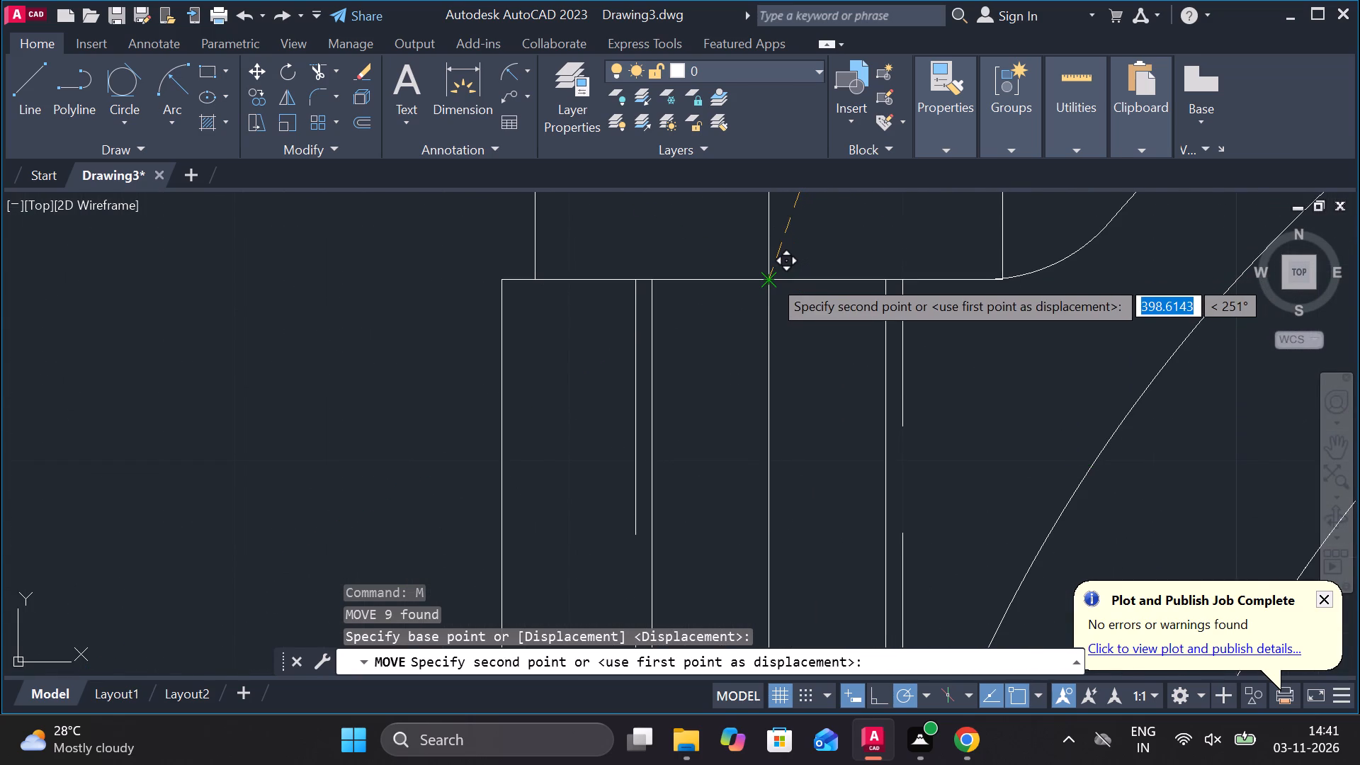
pyautogui.scroll(2, 771, 278)
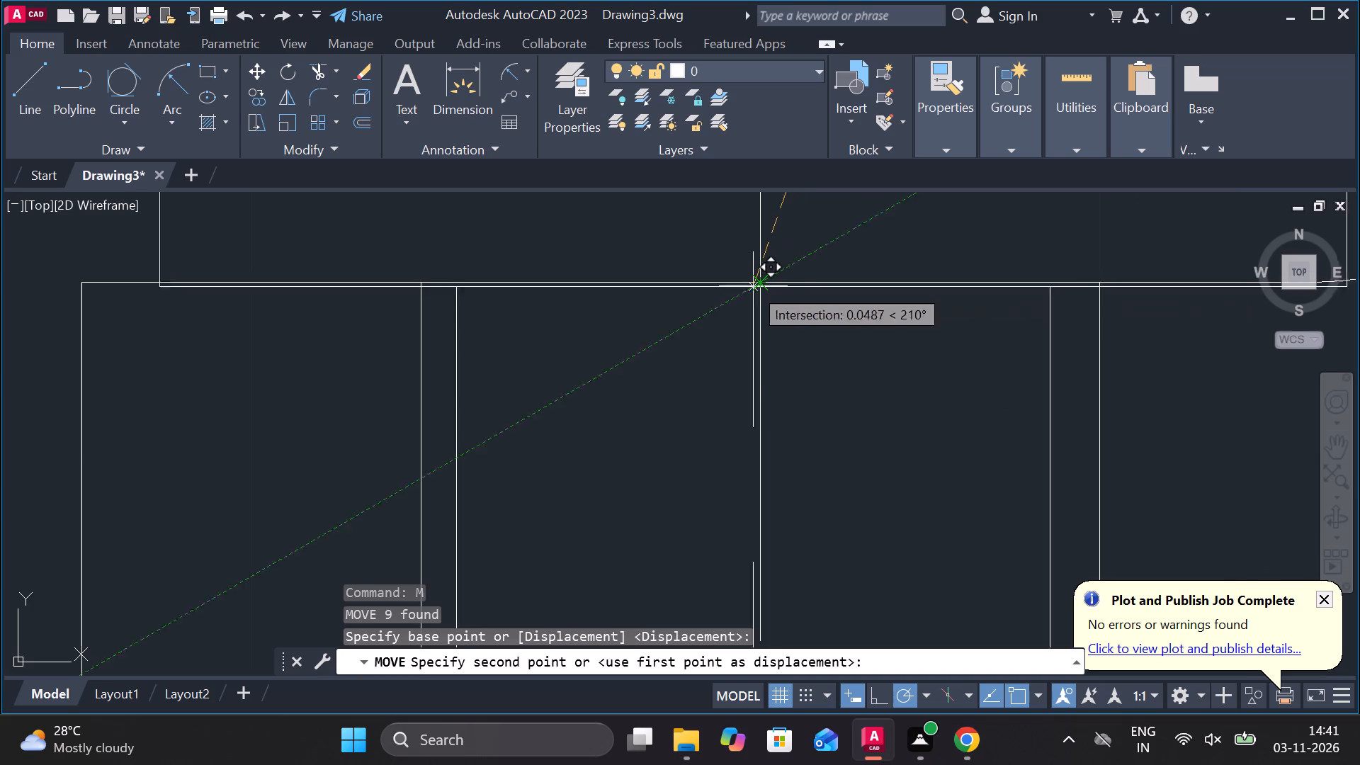
pyautogui.click(758, 283)
# Examine both bolts in the assembly view, including their ends projecting below the rod flanges.
pyautogui.scroll(-3, 766, 282)
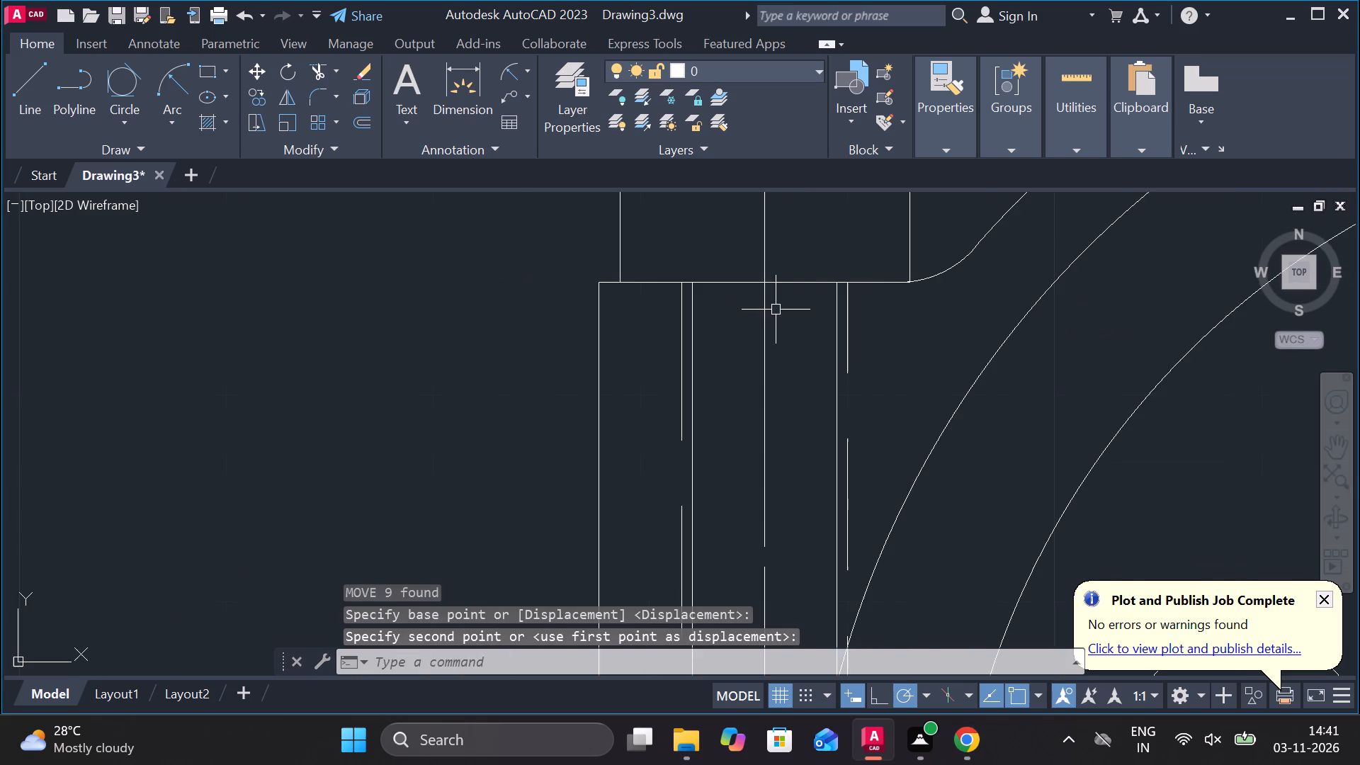
pyautogui.scroll(-5, 792, 312)
pyautogui.scroll(4, 825, 400)
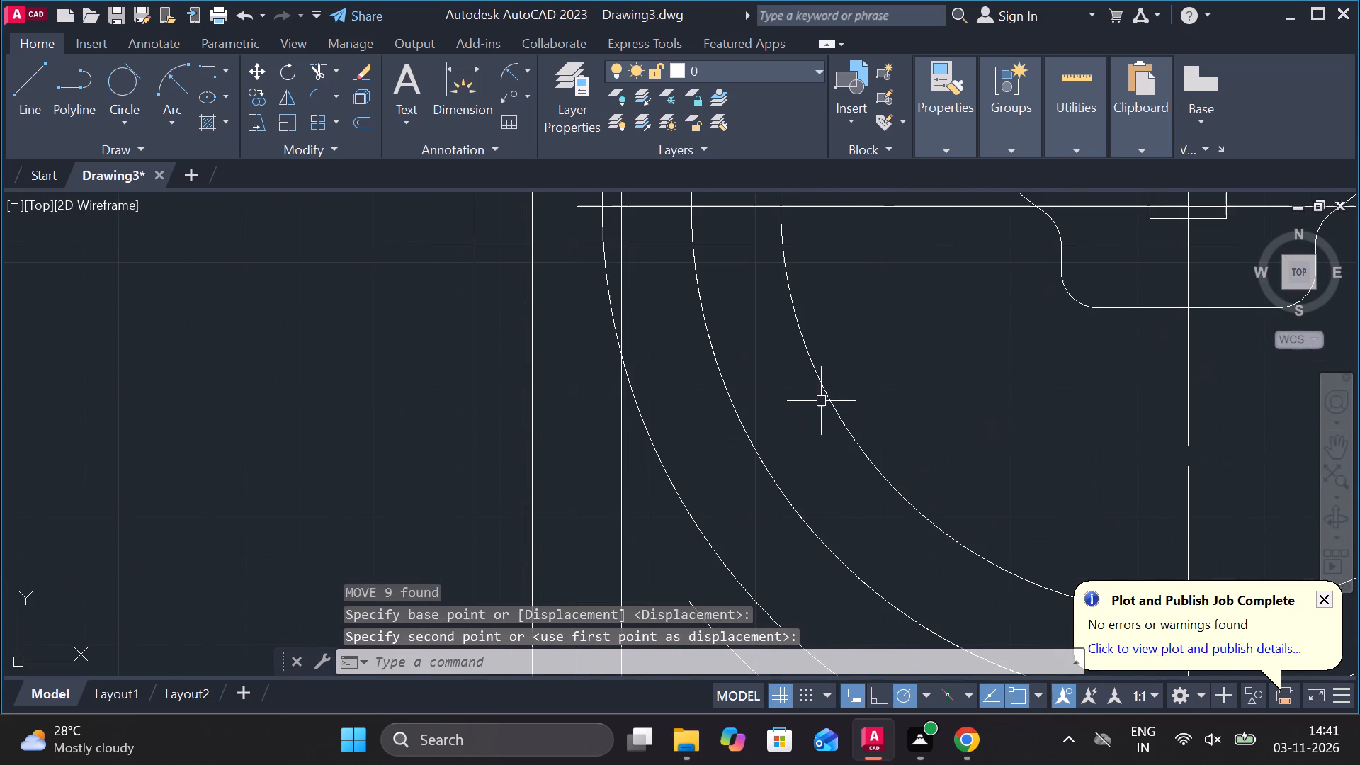
pyautogui.scroll(-3, 812, 397)
pyautogui.moveTo(813, 419); pyautogui.dragTo(684, 396, button='middle')
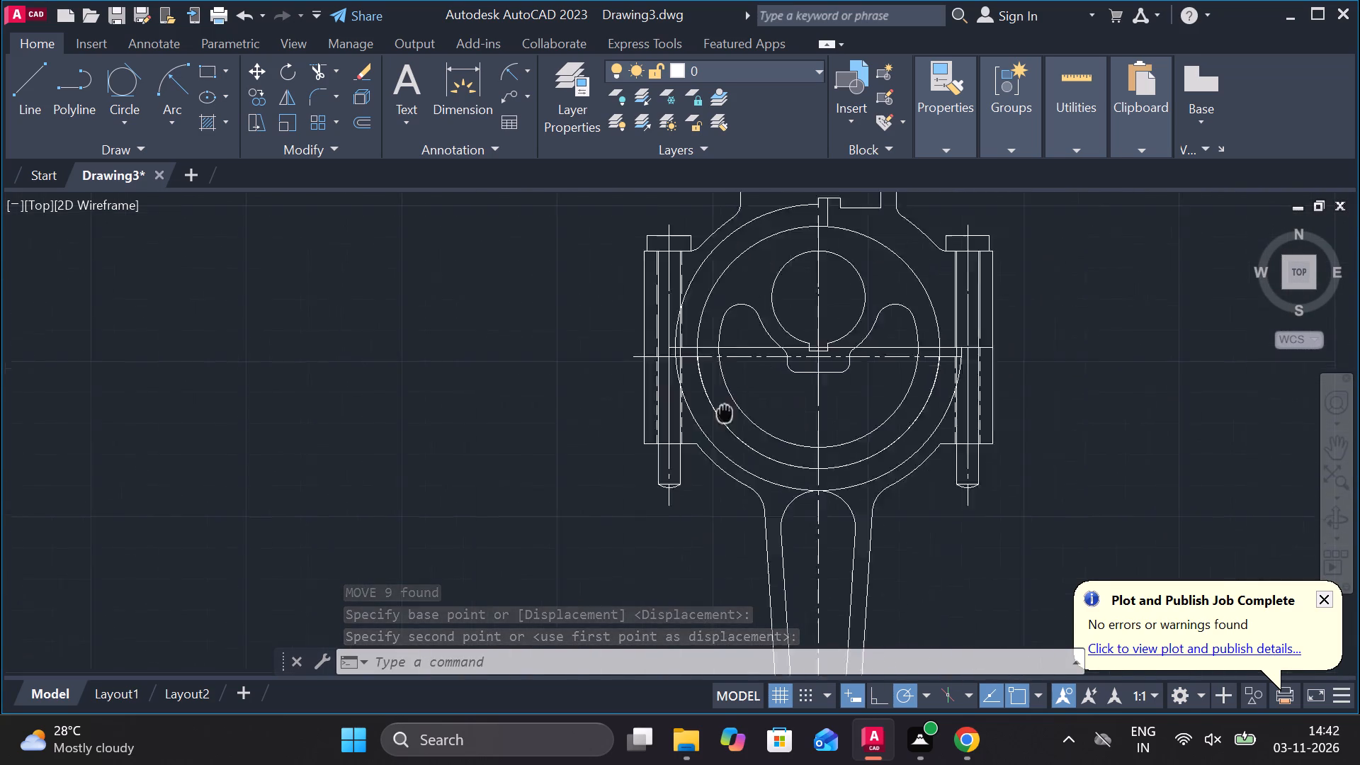
pyautogui.moveTo(684, 396); pyautogui.dragTo(644, 385, button='middle')
pyautogui.scroll(-2, 883, 391)
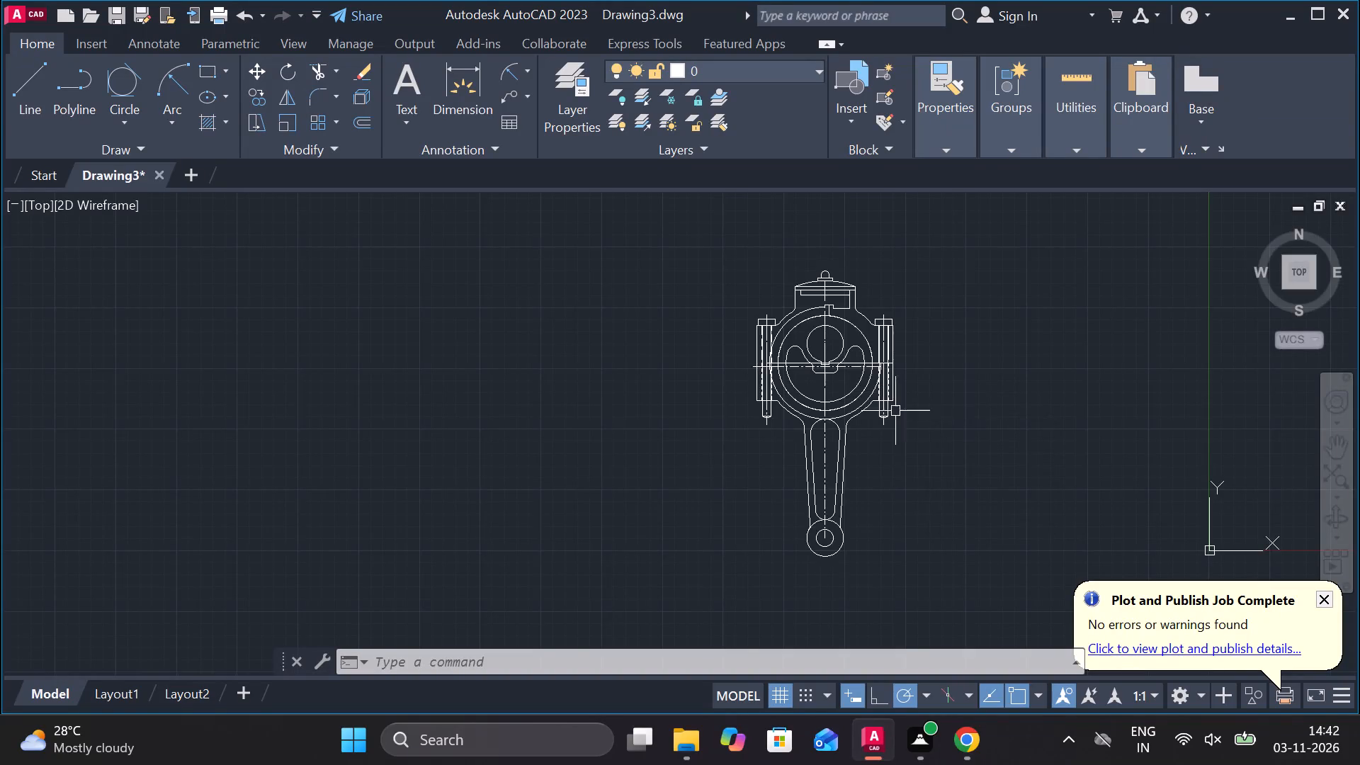
pyautogui.scroll(4, 875, 412)
pyautogui.moveTo(878, 412); pyautogui.dragTo(866, 452, button='middle')
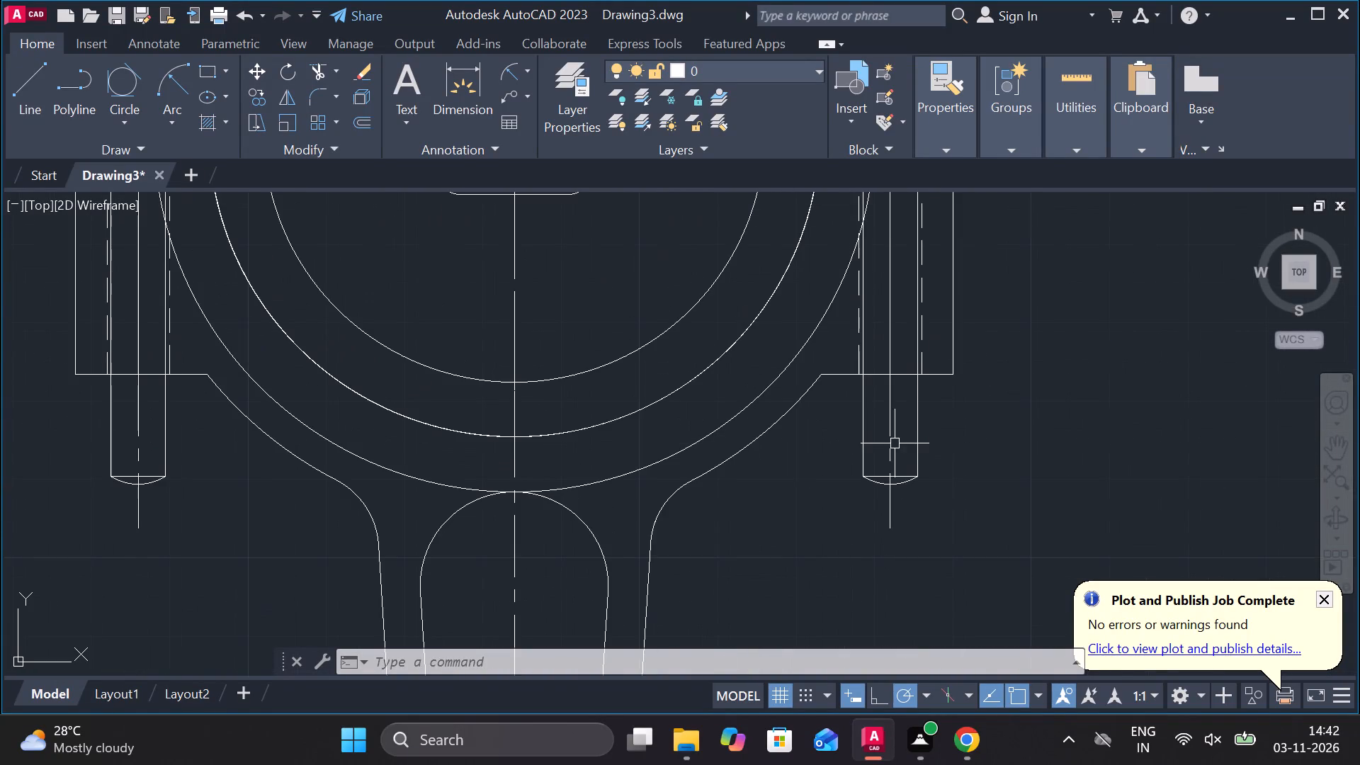
pyautogui.press('Escape')
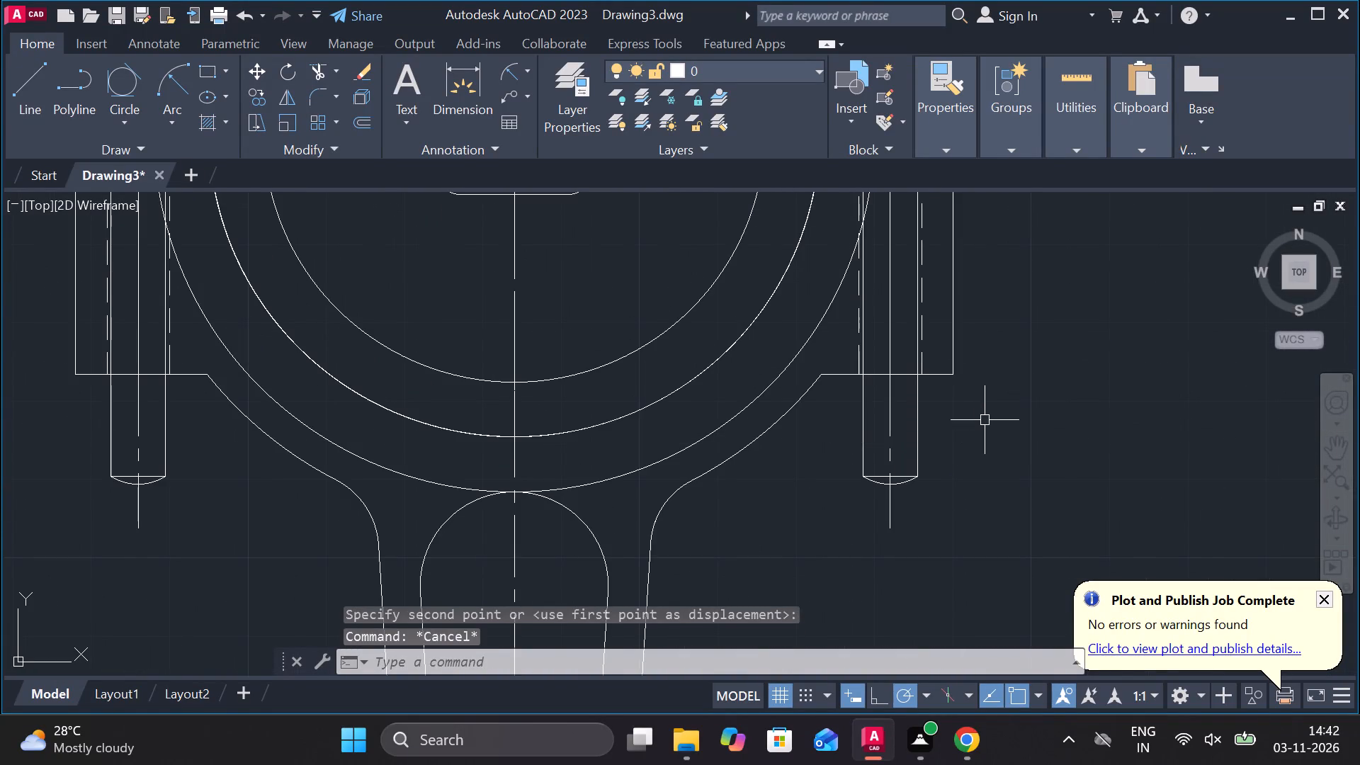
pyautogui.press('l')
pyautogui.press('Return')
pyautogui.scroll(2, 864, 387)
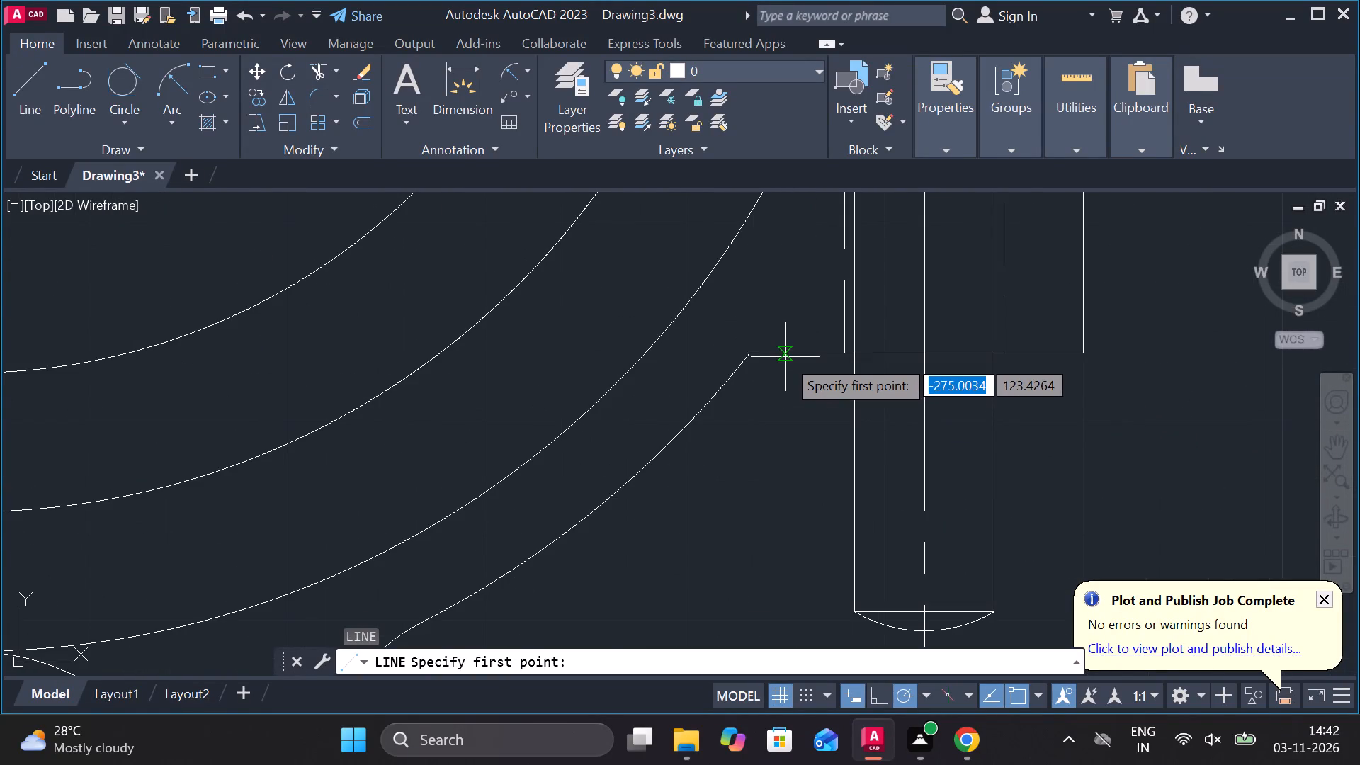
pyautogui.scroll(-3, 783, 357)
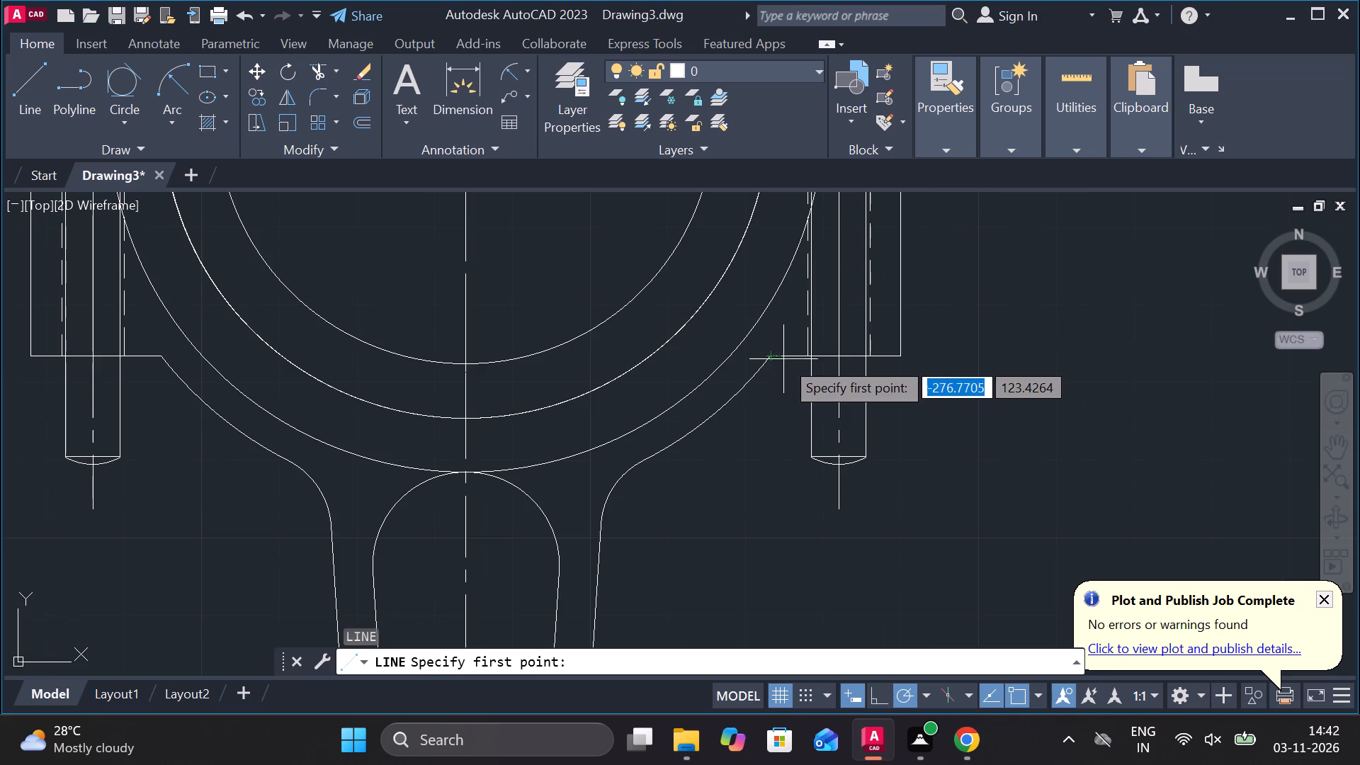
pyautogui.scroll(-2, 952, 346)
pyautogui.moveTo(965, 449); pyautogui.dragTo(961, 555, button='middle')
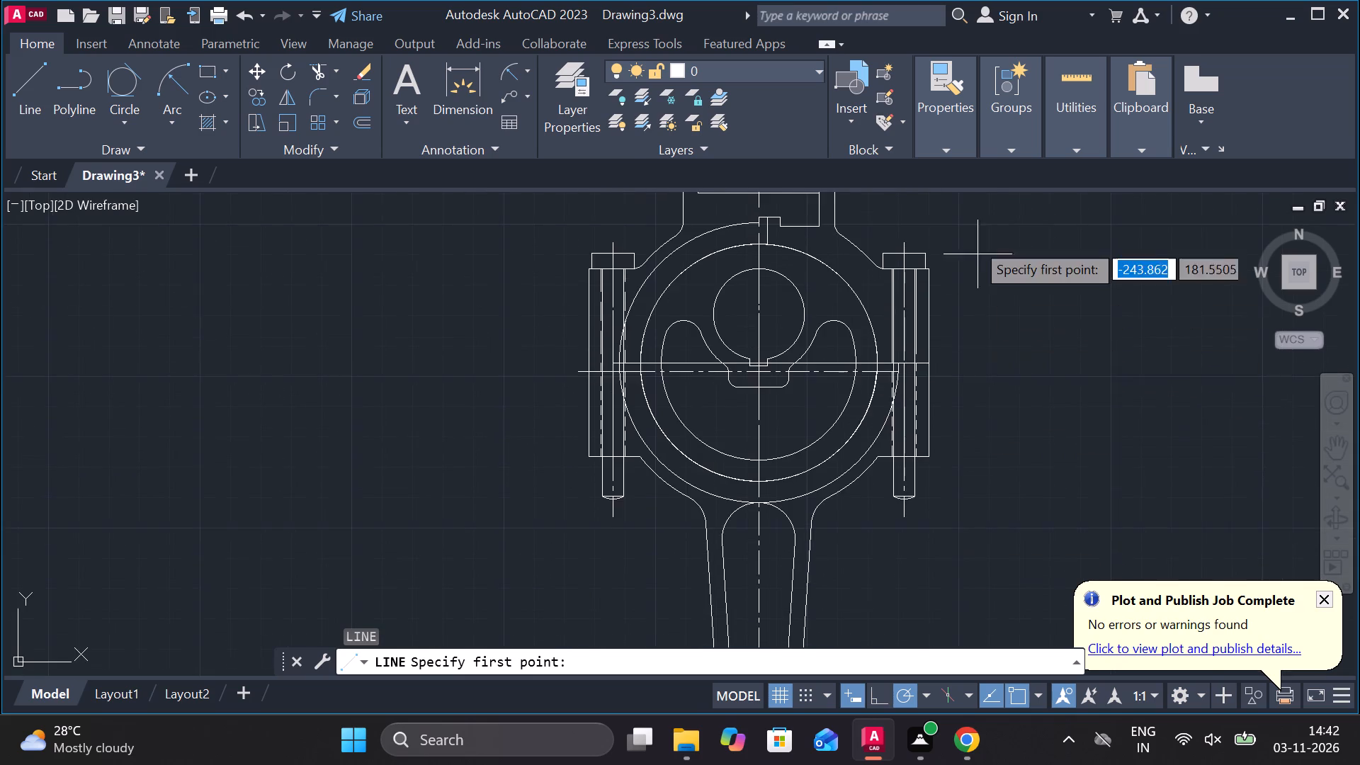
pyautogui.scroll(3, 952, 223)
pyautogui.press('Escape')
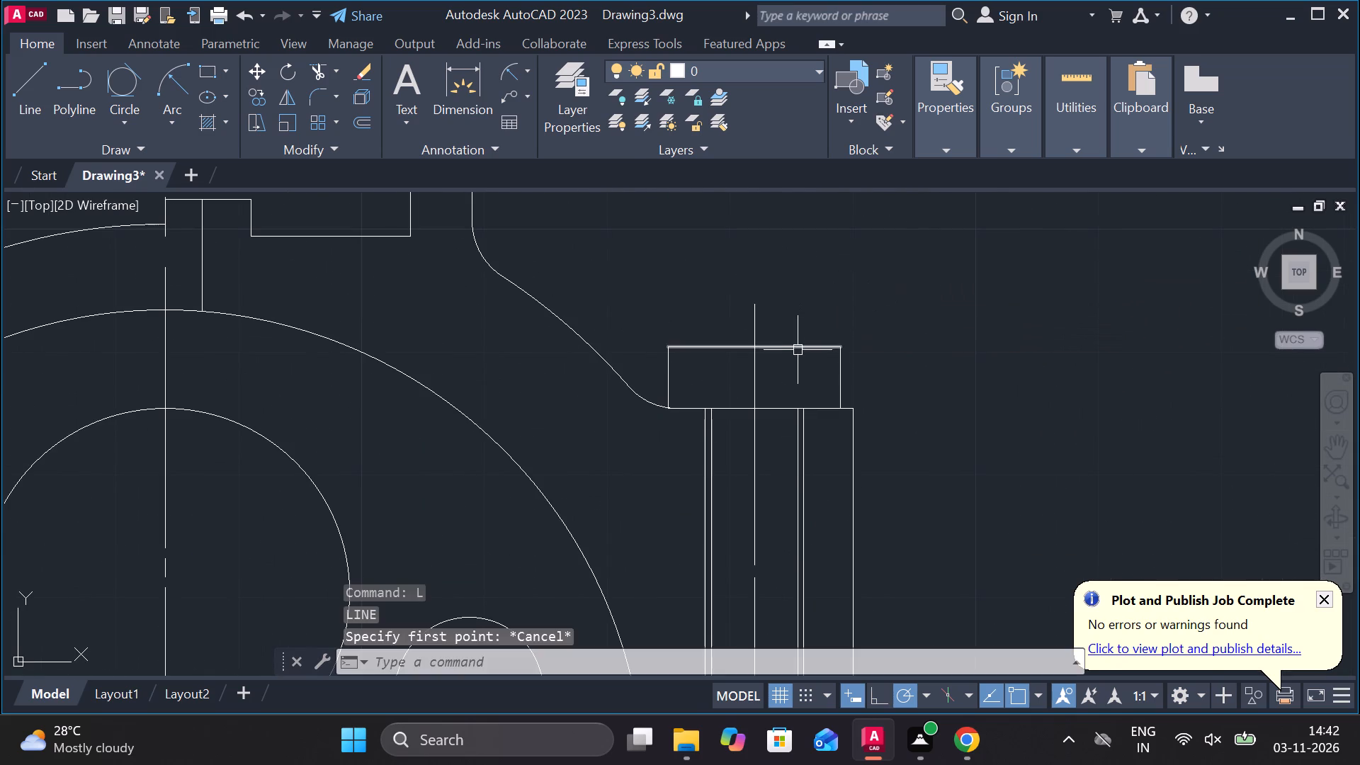
# Copy the top and two side edges of the right bolt's head to the empty space right of the assembly.
pyautogui.click(800, 350)
pyautogui.click(836, 368)
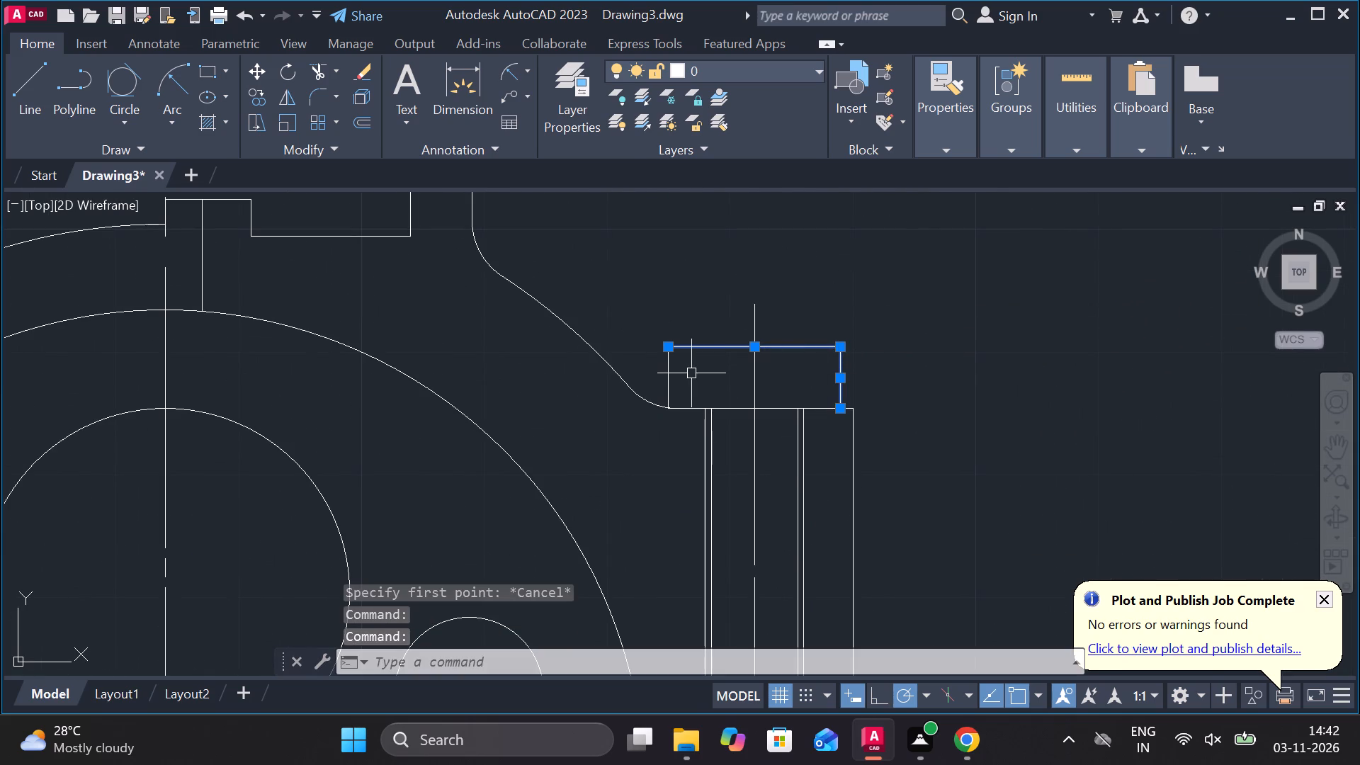
pyautogui.click(673, 373)
pyautogui.write('CO')
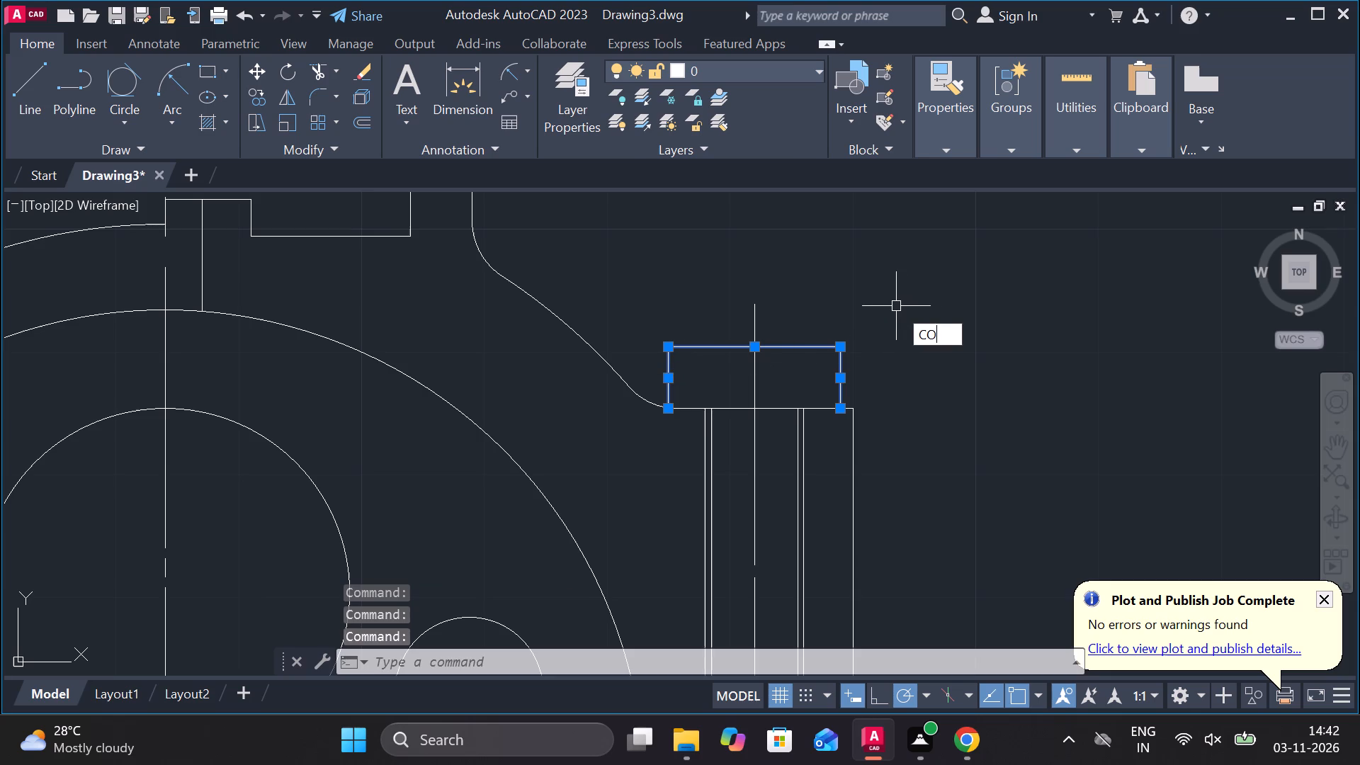
pyautogui.press('Return')
pyautogui.click(896, 306)
pyautogui.moveTo(1007, 305); pyautogui.dragTo(785, 288, button='middle')
pyautogui.click(1033, 288)
pyautogui.press('Escape')
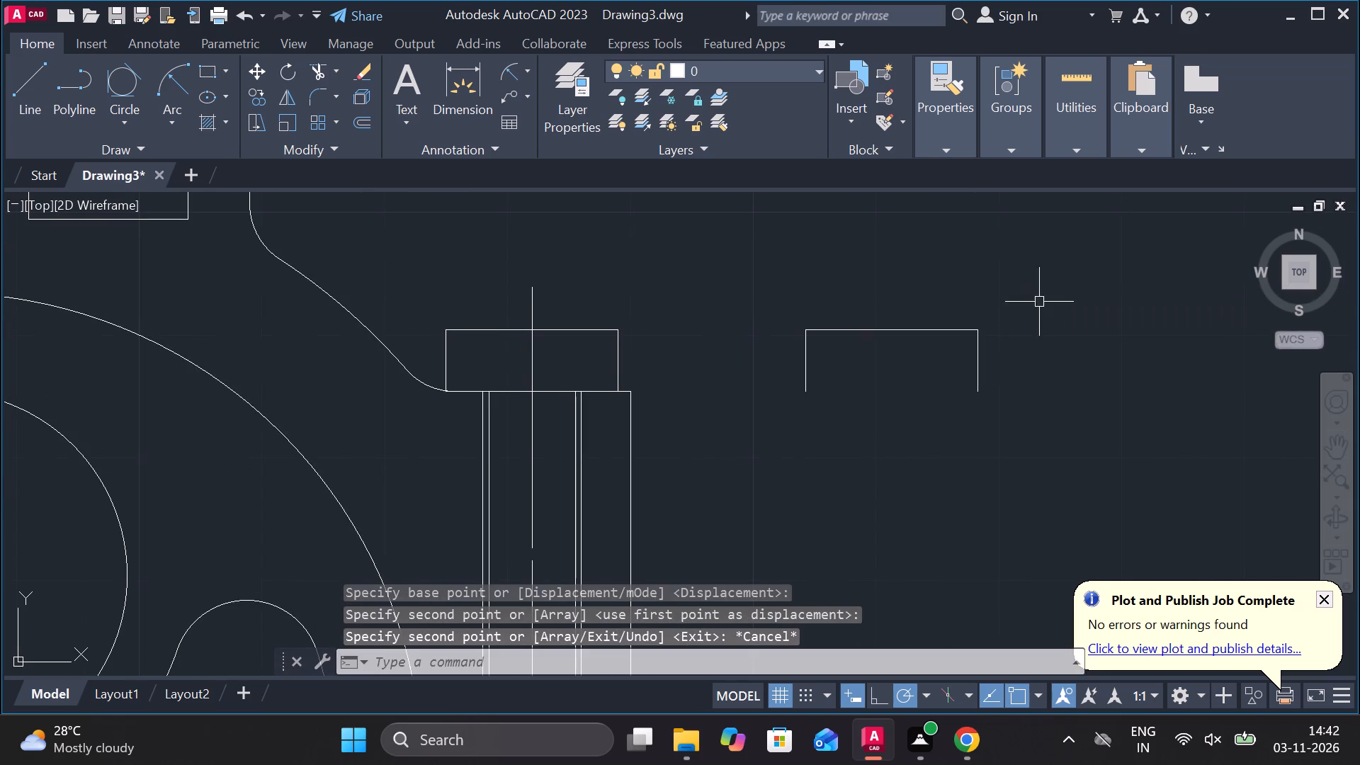
# Close the copied head outline with a line joining the lower ends of its two side edges.
pyautogui.press('l')
pyautogui.press('Return')
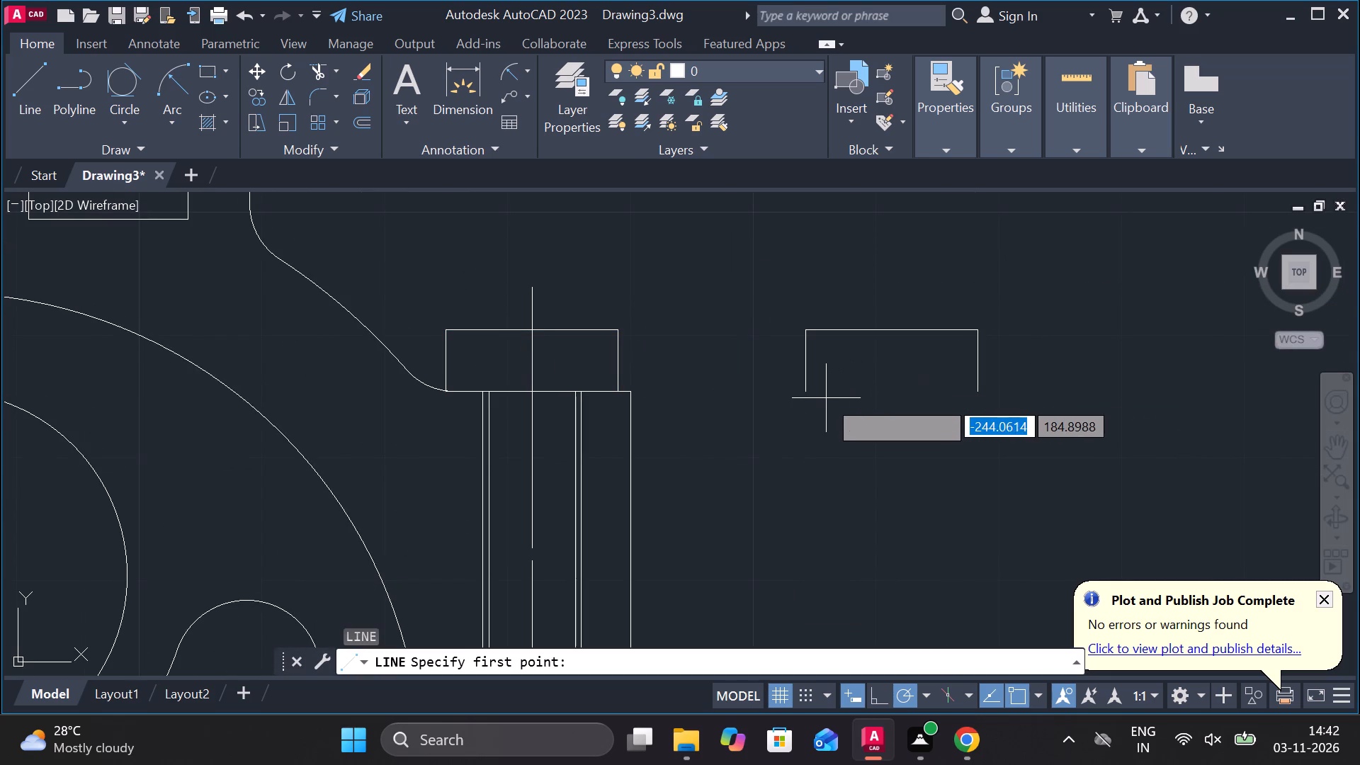
pyautogui.click(808, 392)
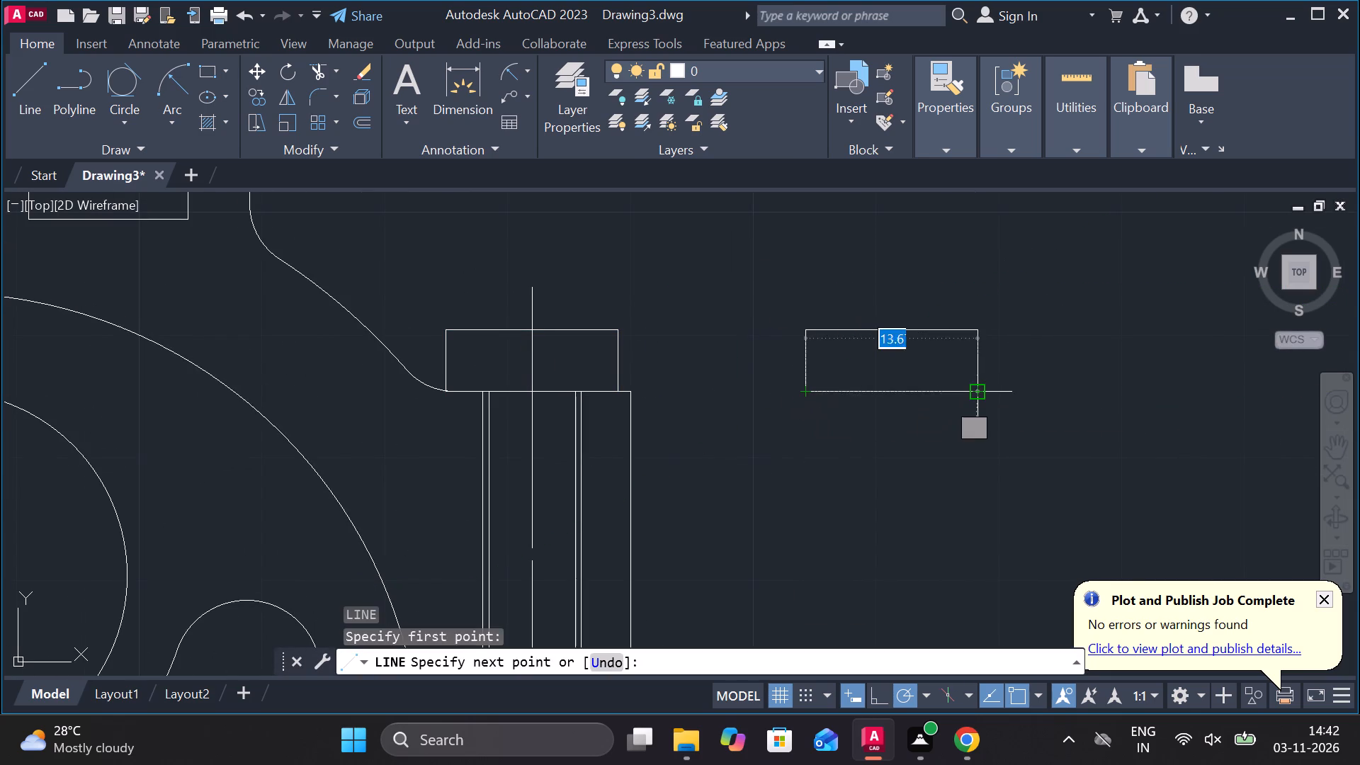
pyautogui.click(984, 390)
pyautogui.press('Escape')
# Draw a vertical line 5 long between the midpoints of the copied rectangle's top and bottom edges.
pyautogui.press('l')
pyautogui.press('Return')
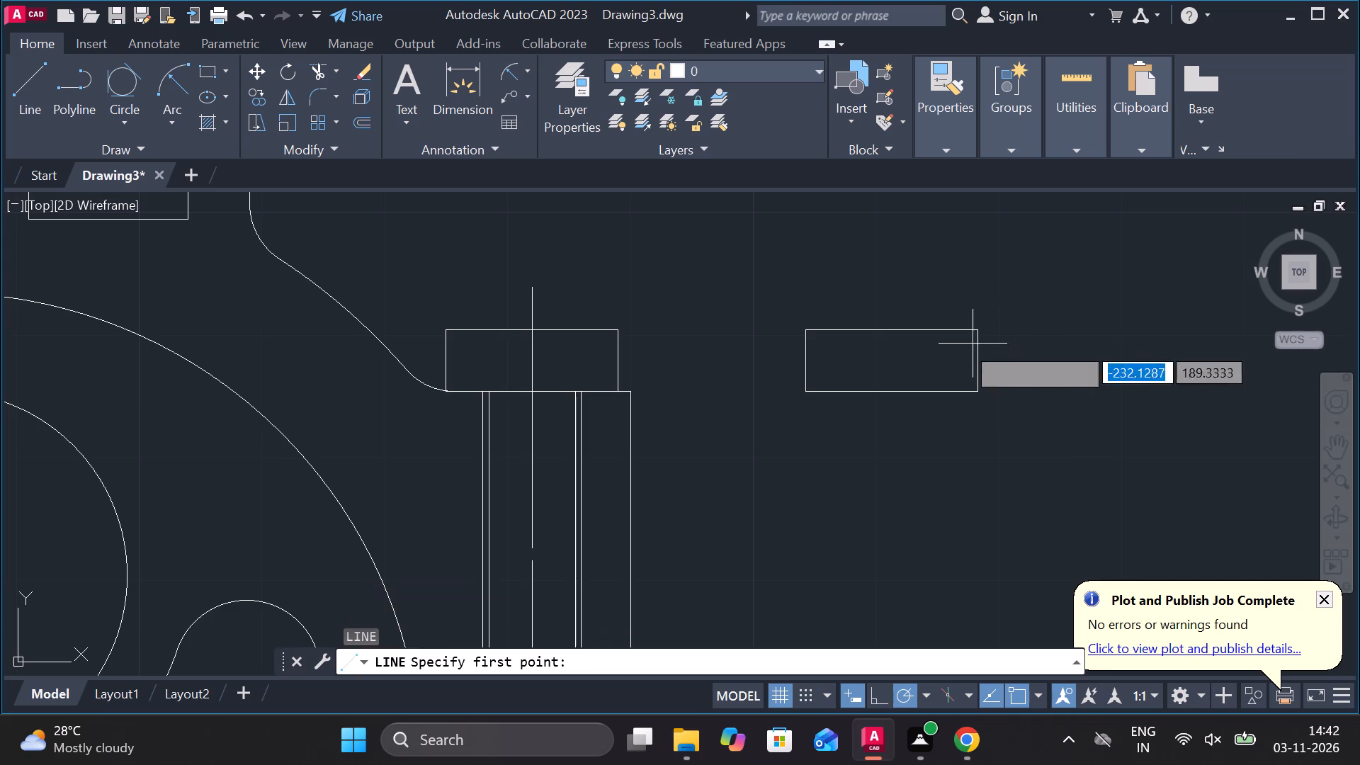
pyautogui.click(892, 331)
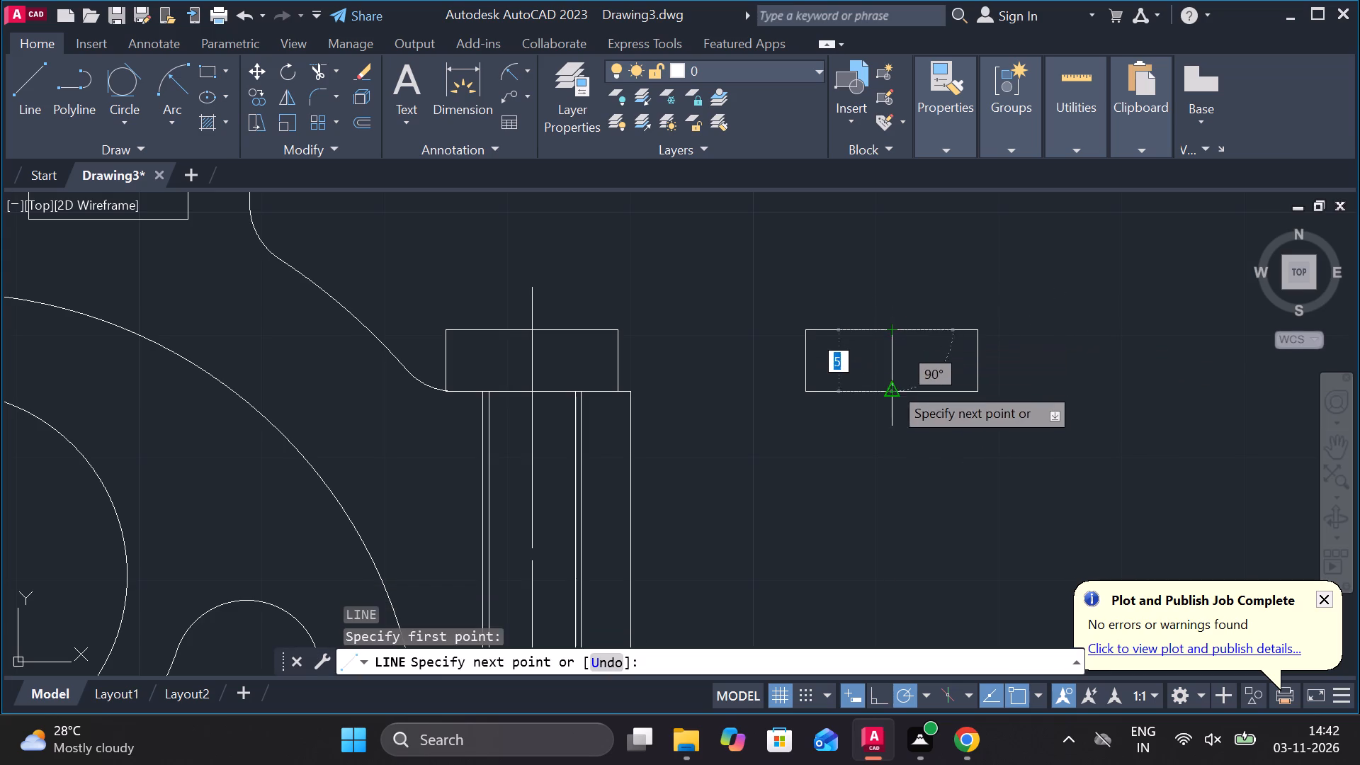
pyautogui.click(892, 385)
pyautogui.press('Escape')
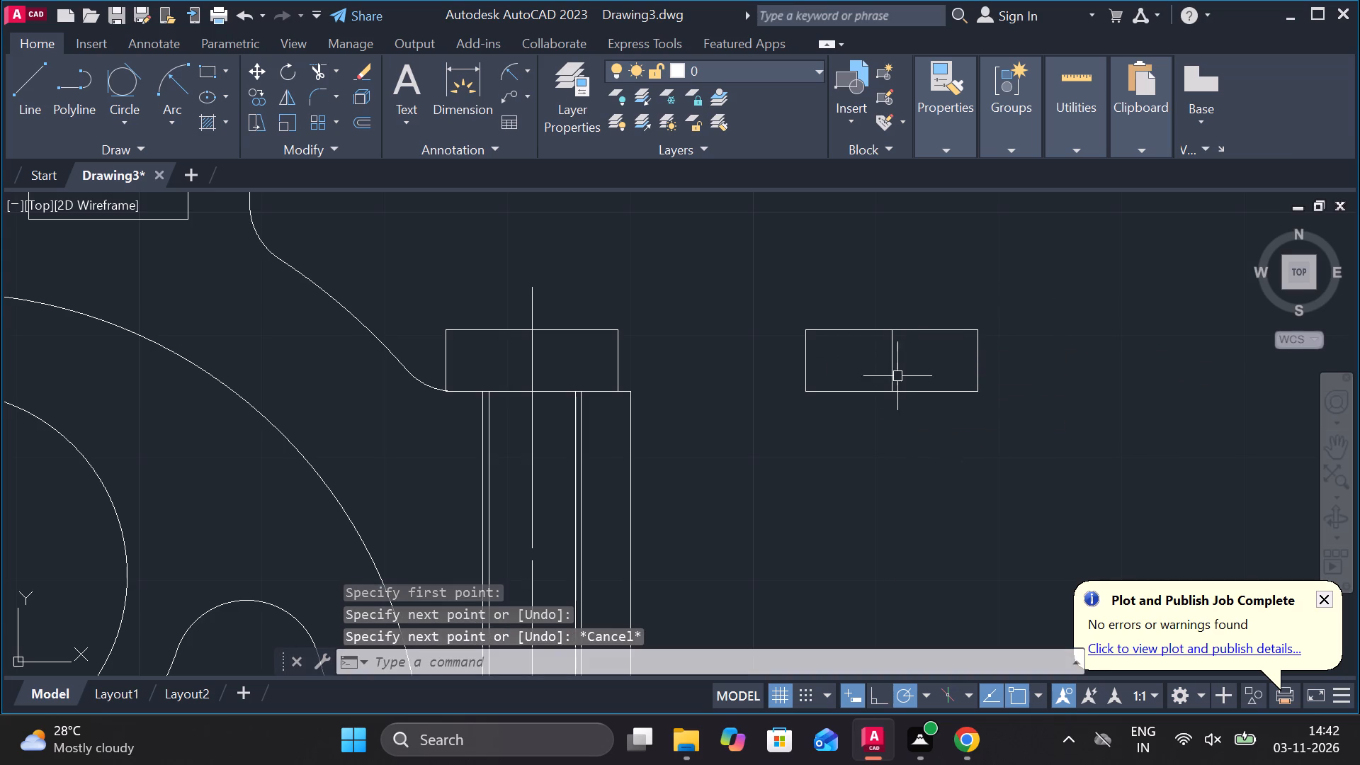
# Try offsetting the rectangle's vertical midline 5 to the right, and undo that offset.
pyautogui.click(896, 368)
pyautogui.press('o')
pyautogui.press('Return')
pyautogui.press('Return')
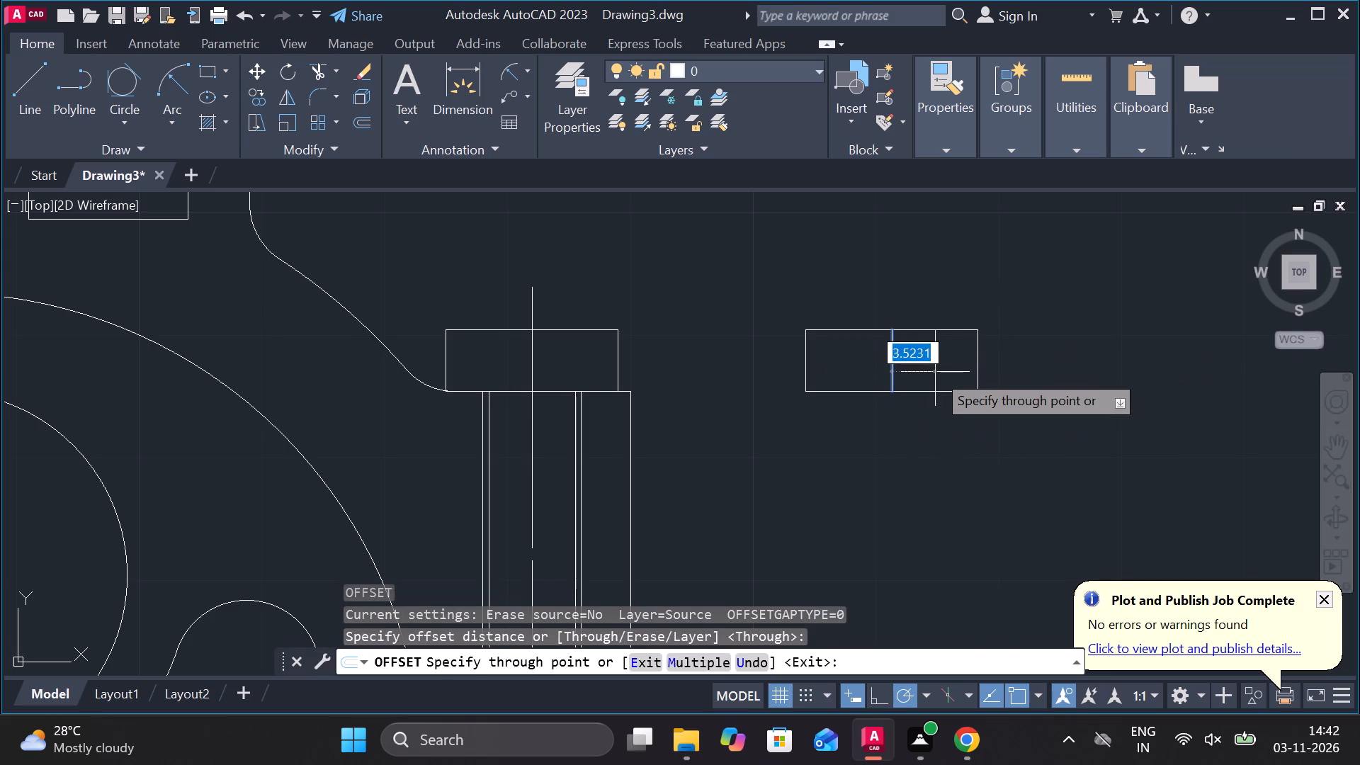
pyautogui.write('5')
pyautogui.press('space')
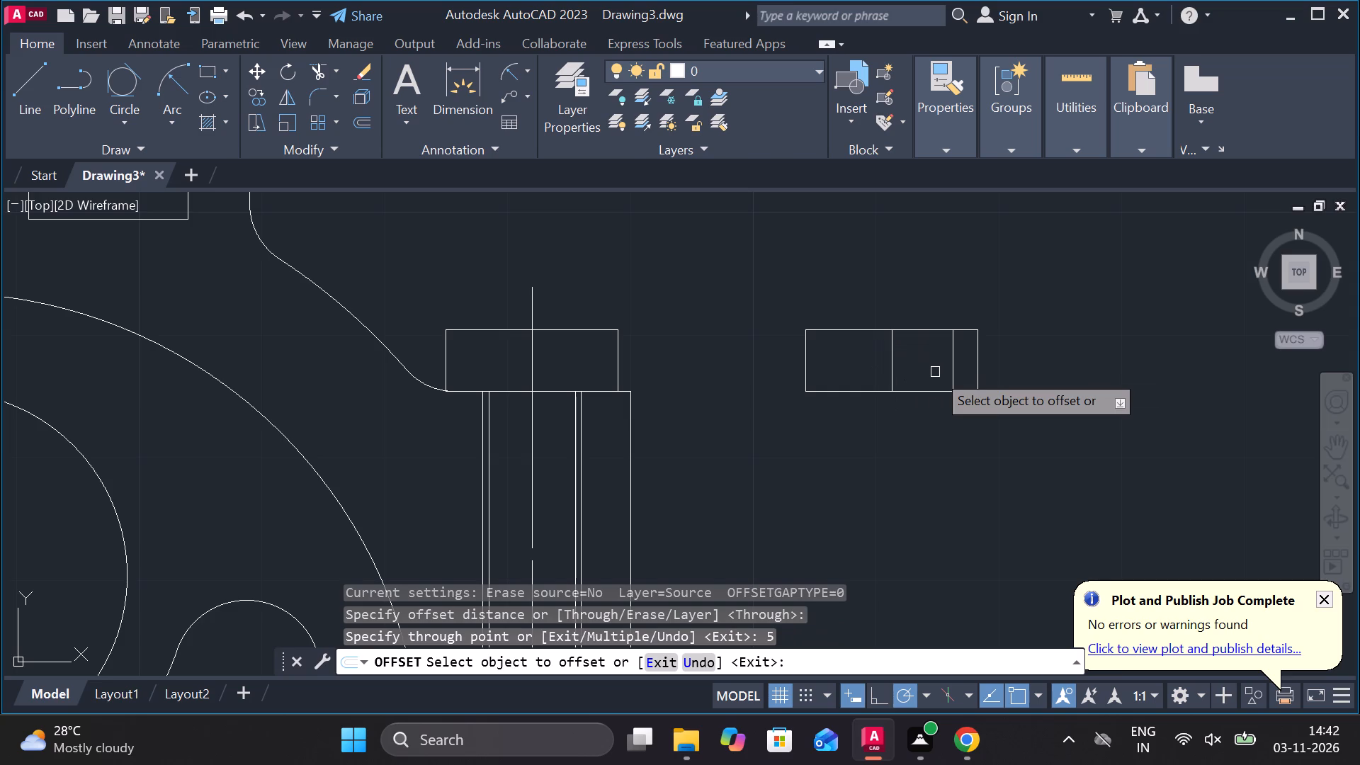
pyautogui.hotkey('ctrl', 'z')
# Offset the rectangle's vertical midline by 4 to each side.
pyautogui.click(895, 355)
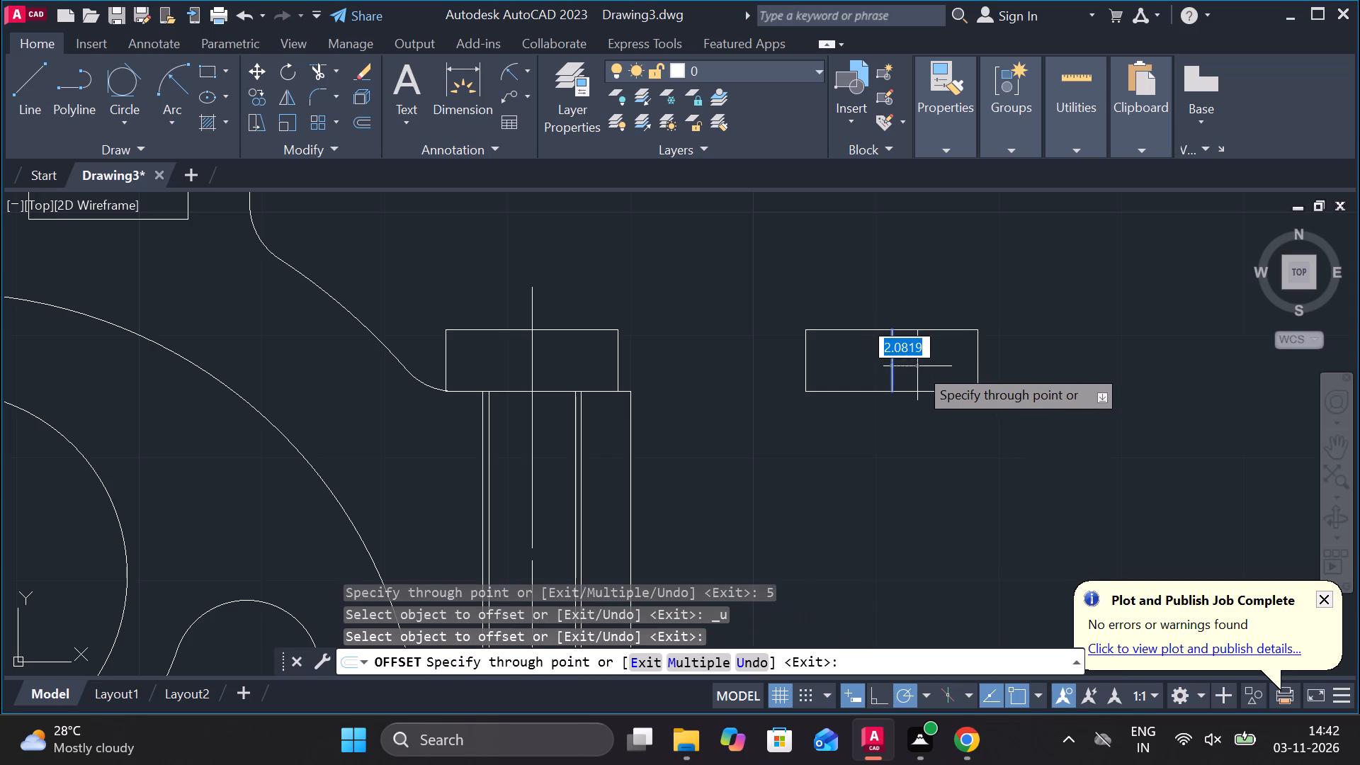
pyautogui.write('4')
pyautogui.press('space')
pyautogui.click(895, 360)
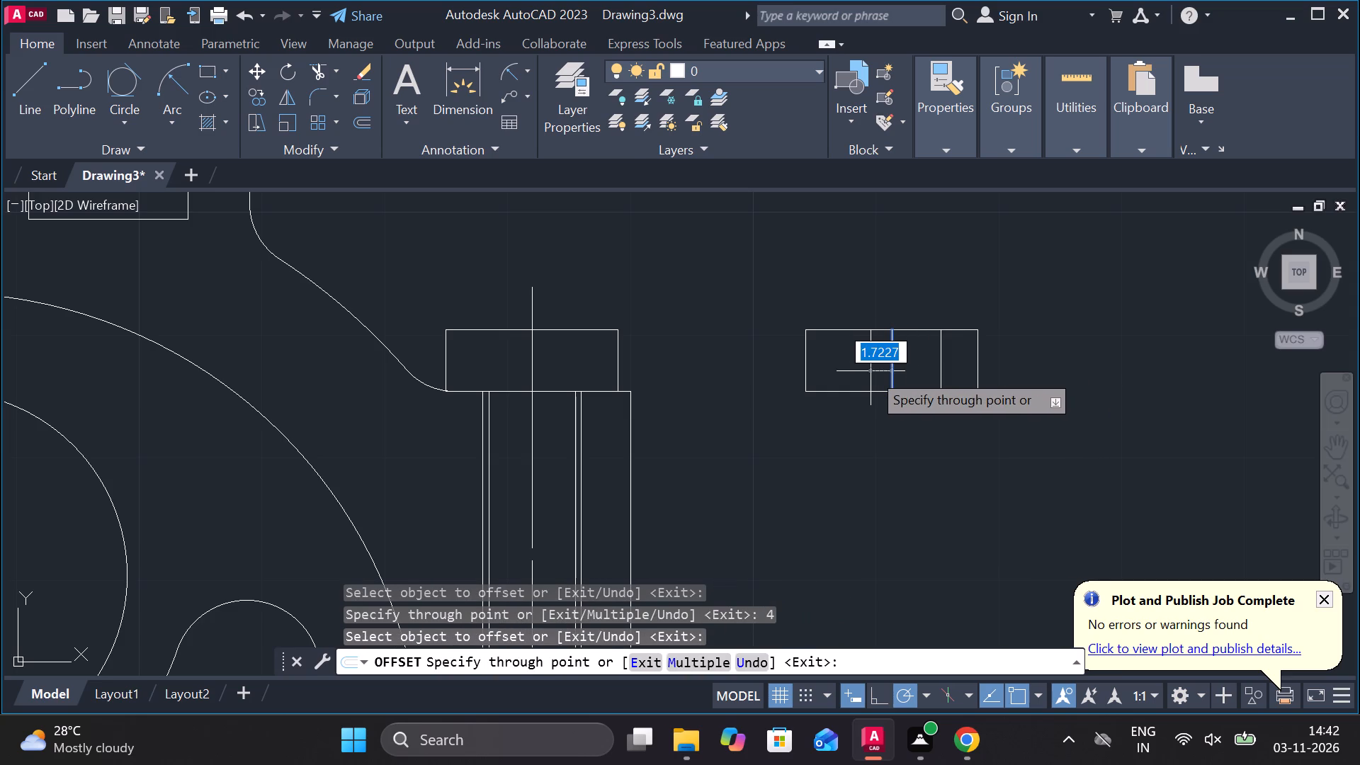
pyautogui.write('4')
pyautogui.press('space')
pyautogui.press('Escape')
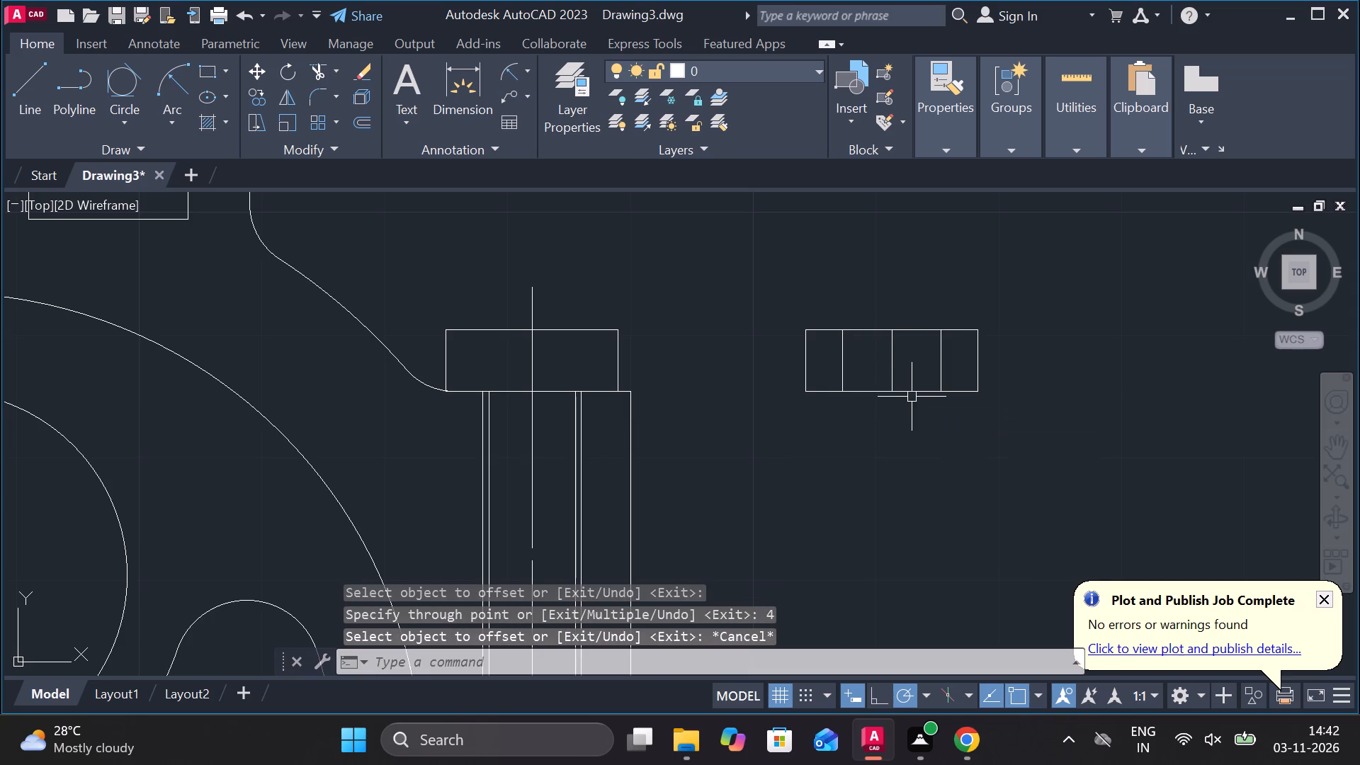
# Offset the bottom edge of the copied bolt-head rectangle 1 upward.
pyautogui.click(908, 393)
pyautogui.press('o')
pyautogui.press('Return')
pyautogui.press('Return')
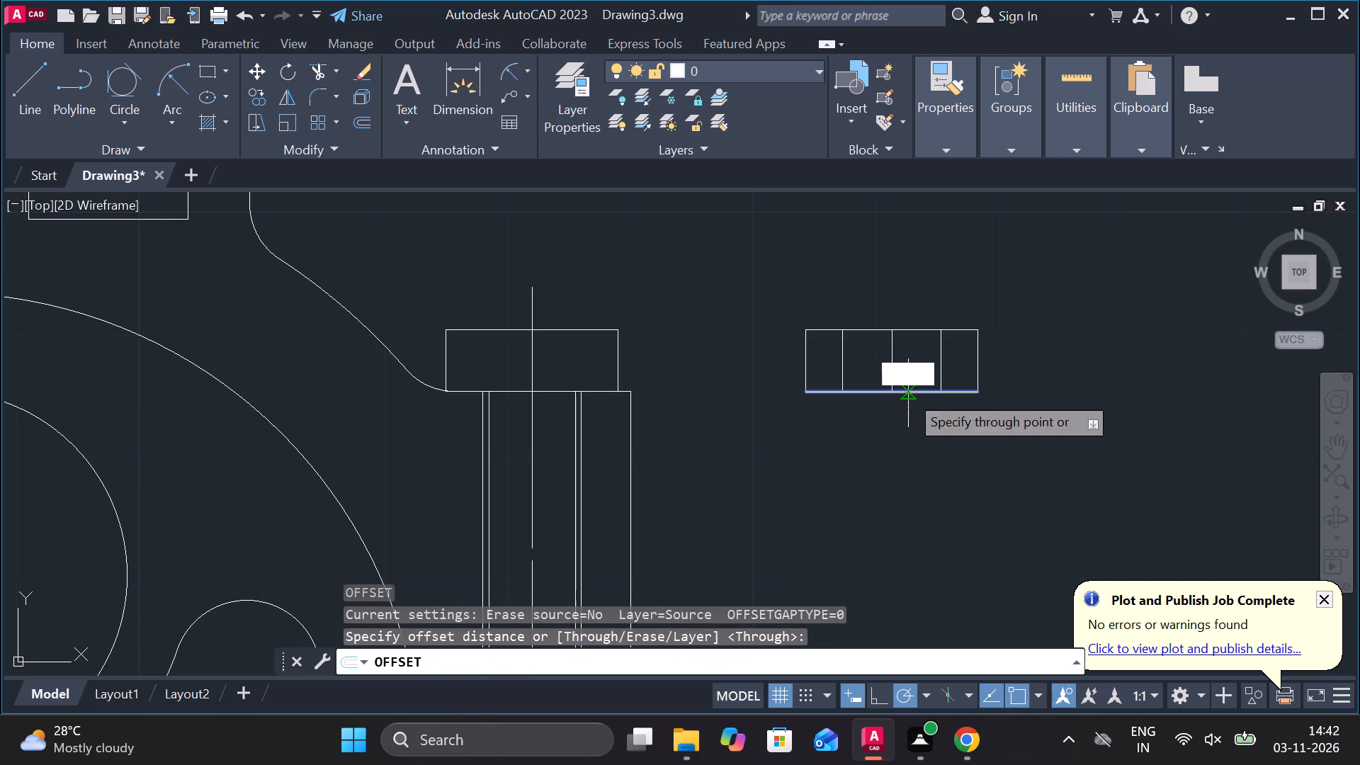
pyautogui.write('1')
pyautogui.press('space')
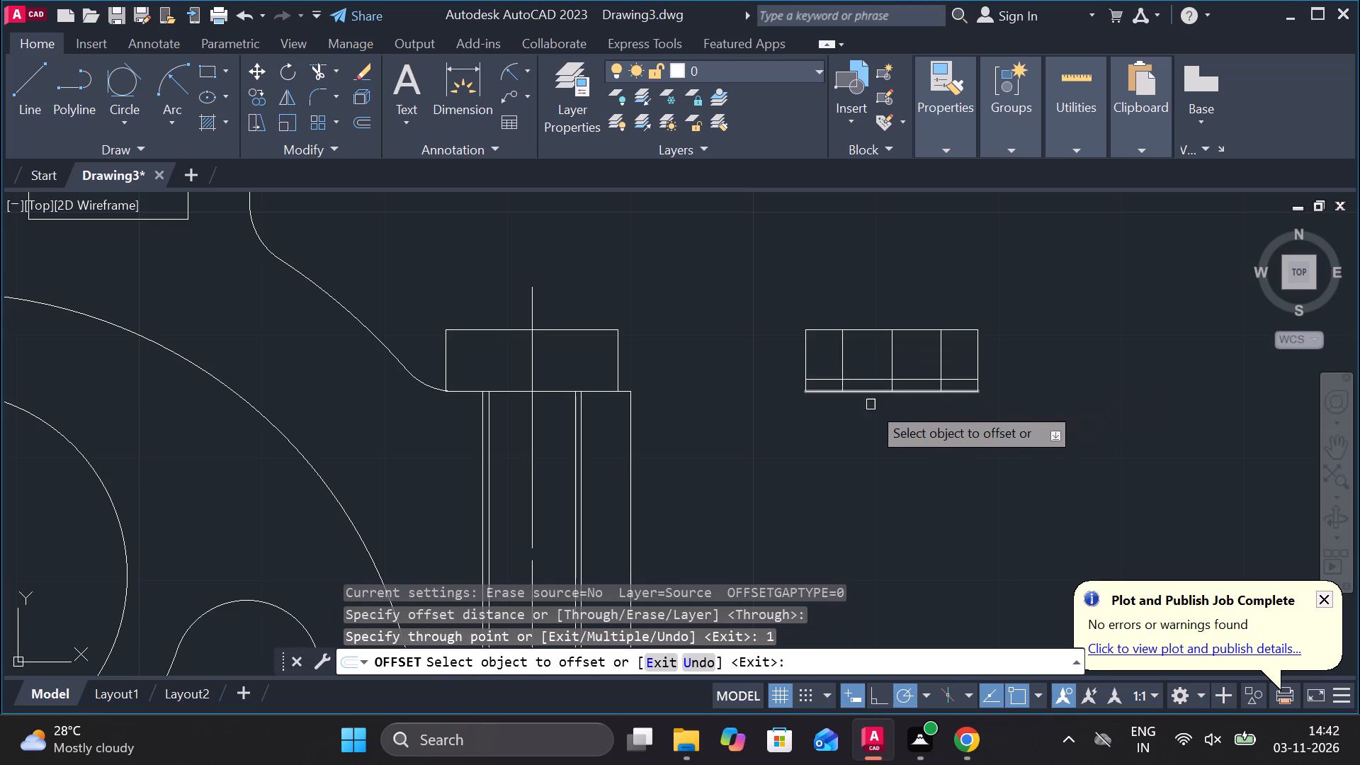
pyautogui.scroll(1, 848, 402)
pyautogui.press('Escape')
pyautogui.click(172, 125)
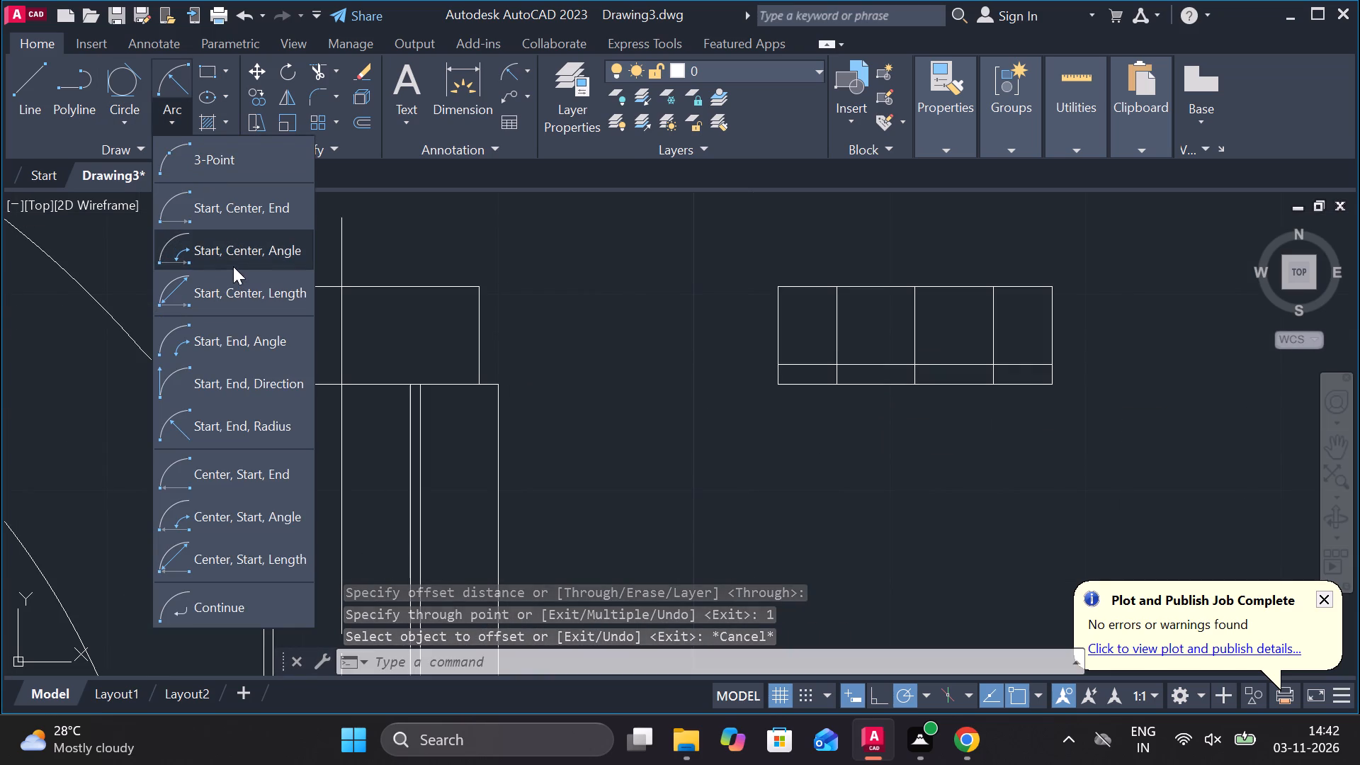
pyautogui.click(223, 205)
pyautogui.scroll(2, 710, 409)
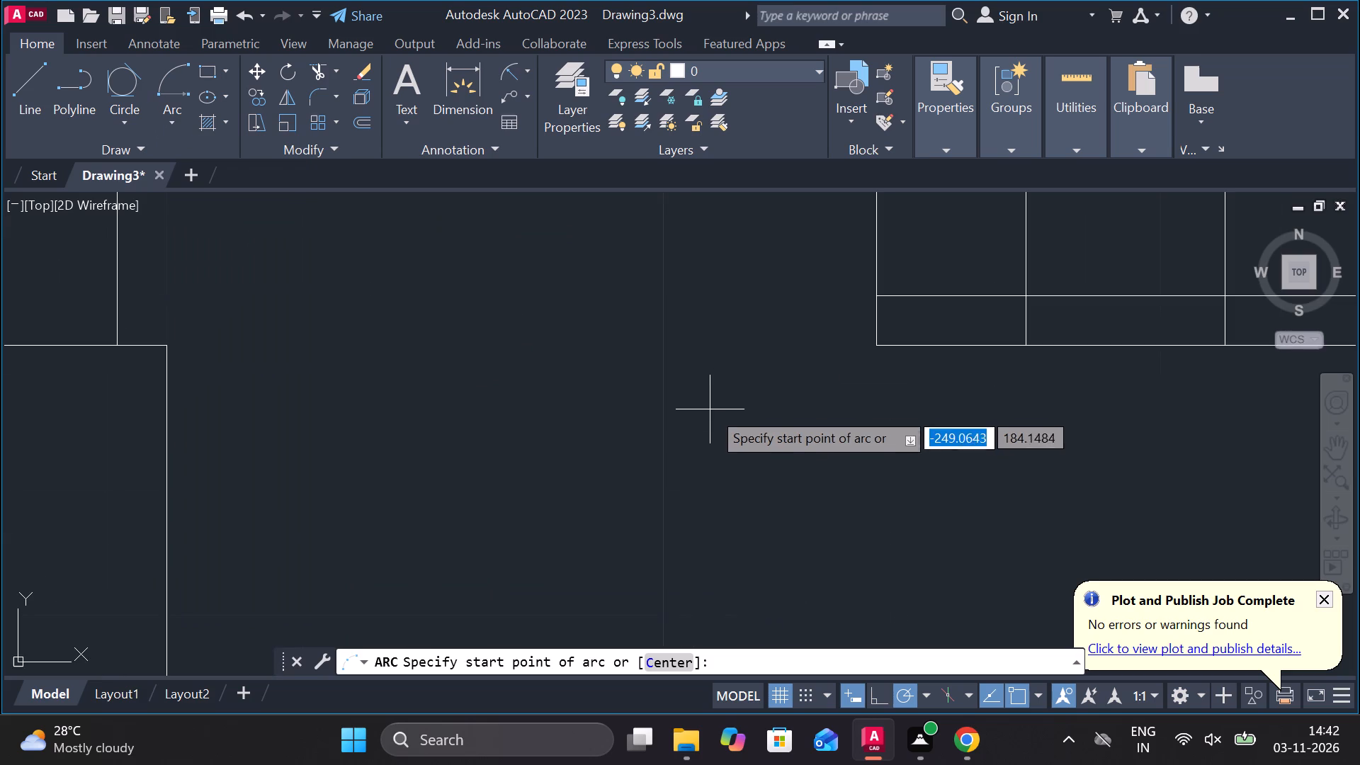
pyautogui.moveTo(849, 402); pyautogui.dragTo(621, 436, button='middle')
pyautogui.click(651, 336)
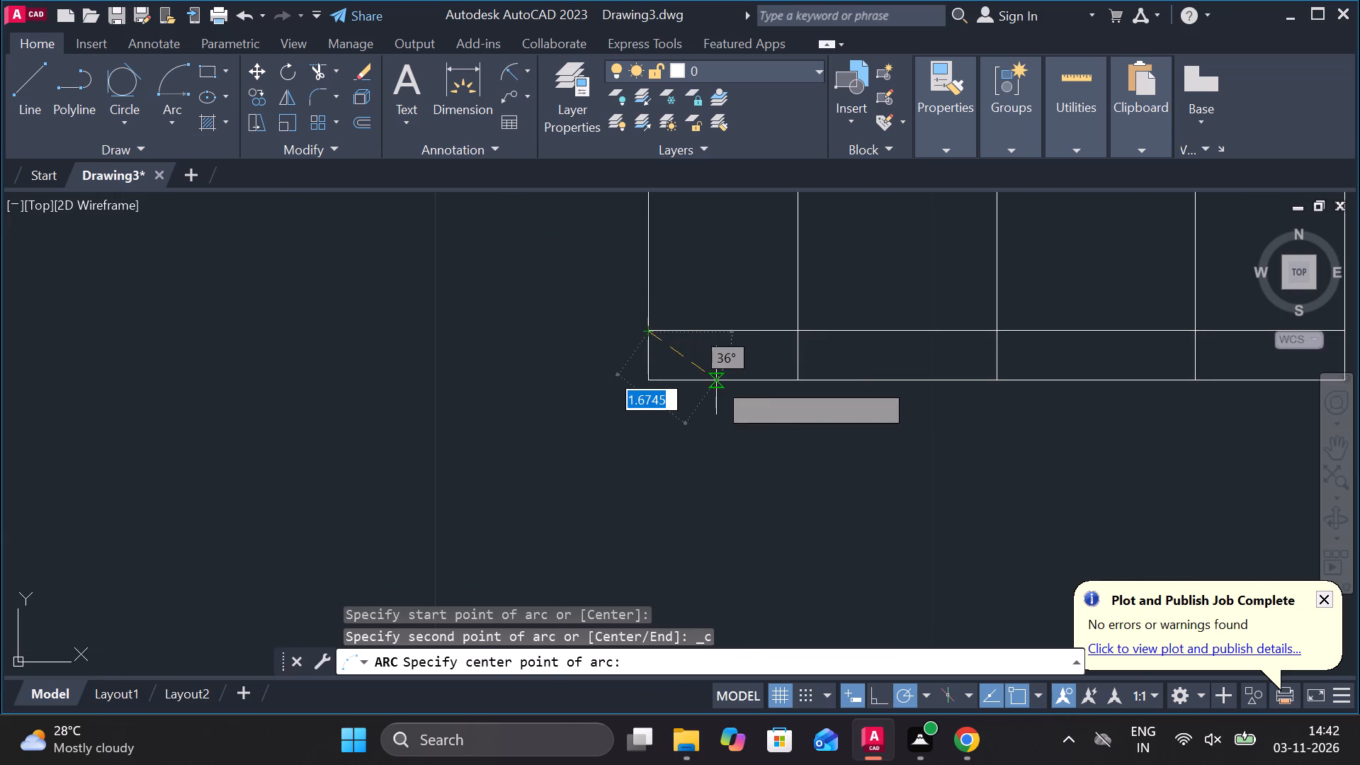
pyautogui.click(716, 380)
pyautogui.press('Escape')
# Draw a three-point arc in the left, middle and right bays, from the offset line down to the bottom edge and back.
pyautogui.press('space')
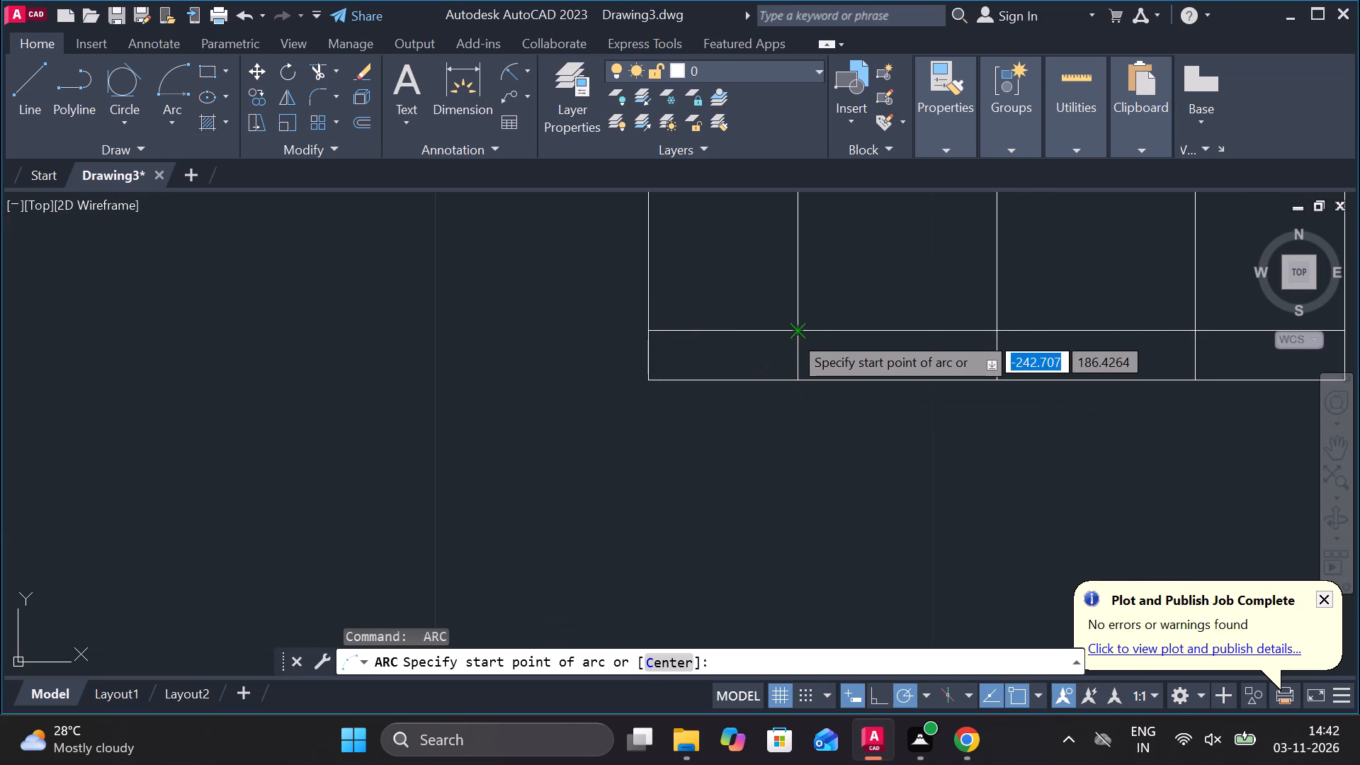
pyautogui.click(792, 334)
pyautogui.click(725, 376)
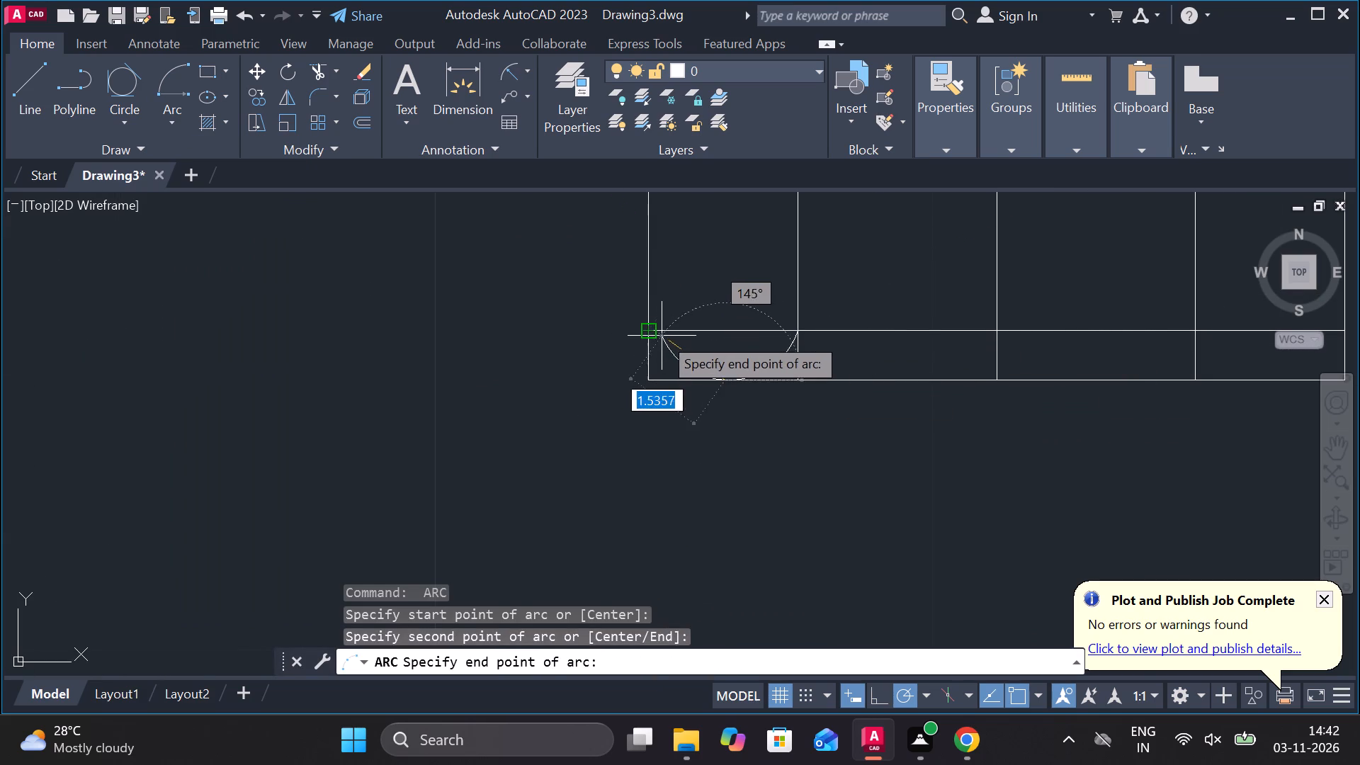
pyautogui.click(647, 332)
pyautogui.moveTo(765, 390); pyautogui.dragTo(597, 414, button='middle')
pyautogui.press('space')
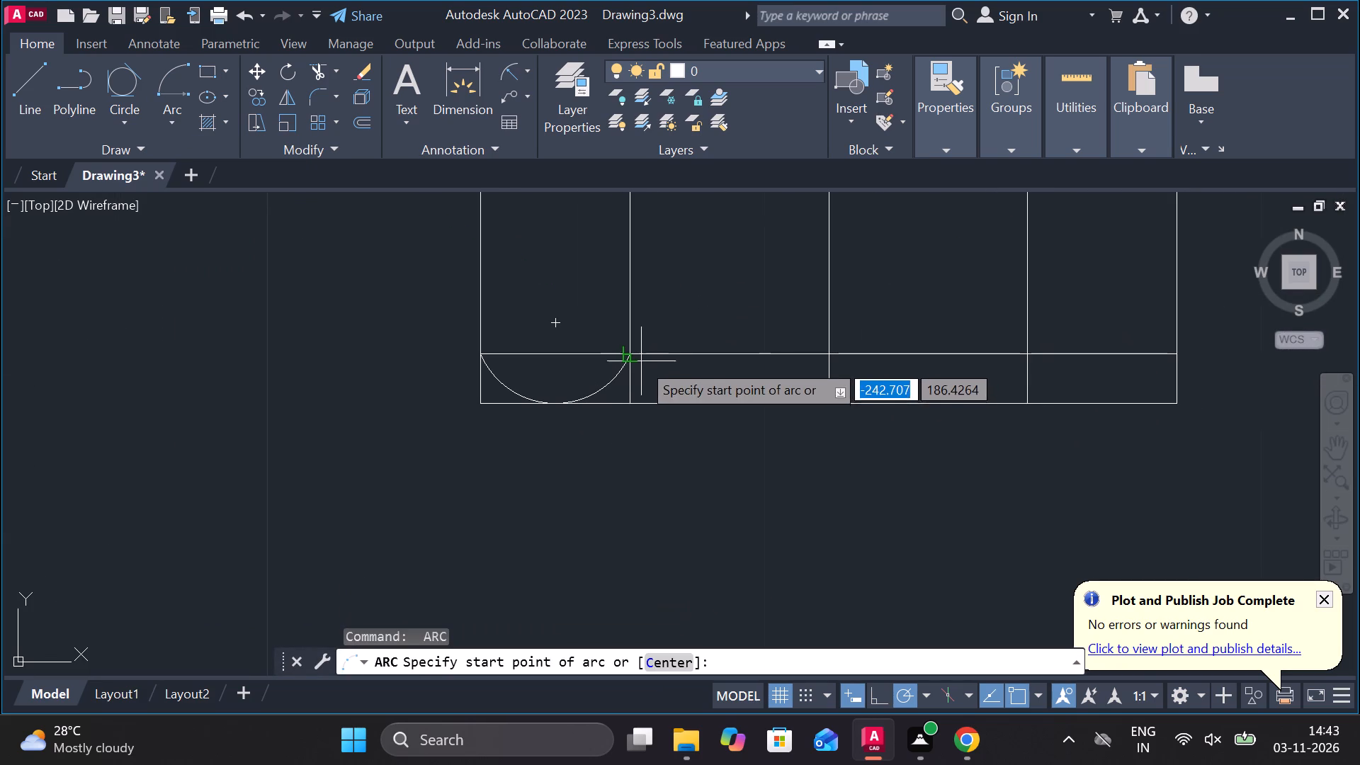
pyautogui.click(635, 355)
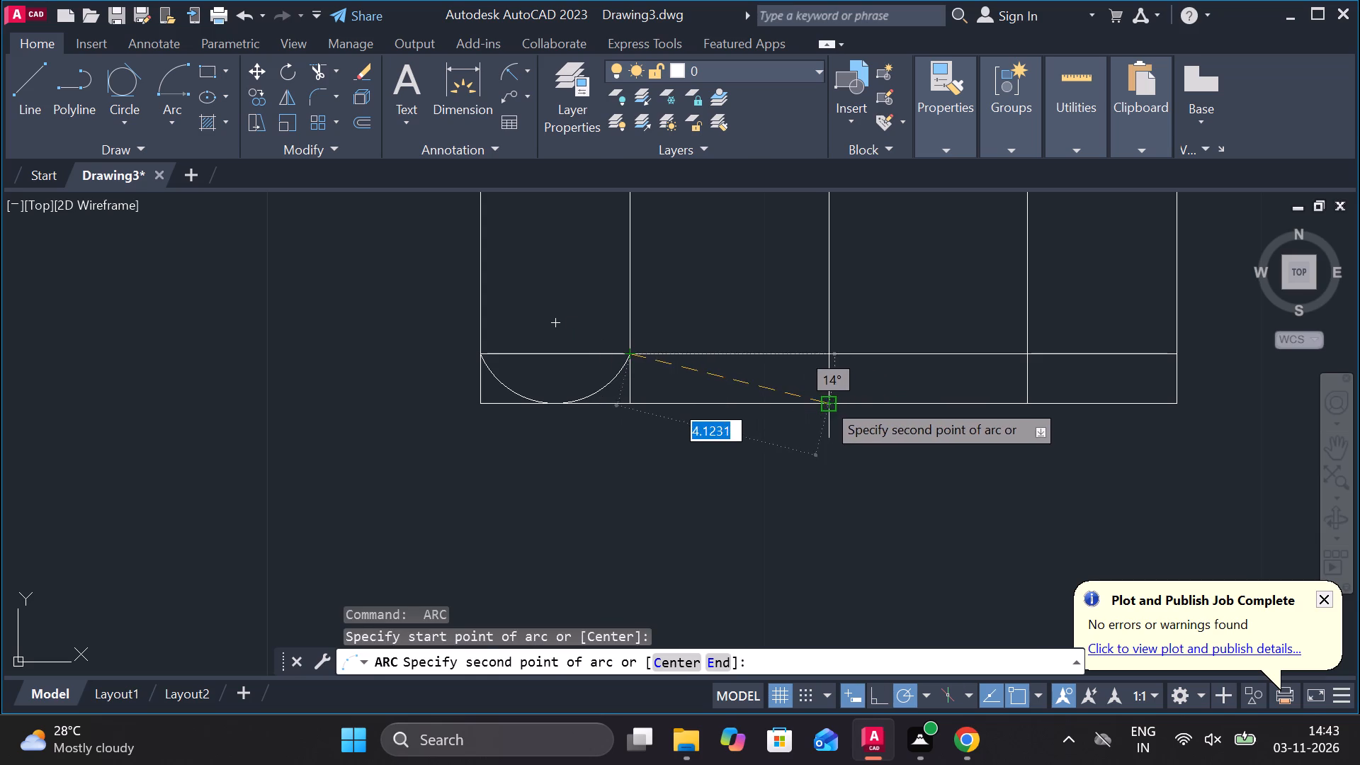
pyautogui.click(825, 401)
pyautogui.click(1030, 354)
pyautogui.moveTo(1044, 375); pyautogui.dragTo(945, 386, button='middle')
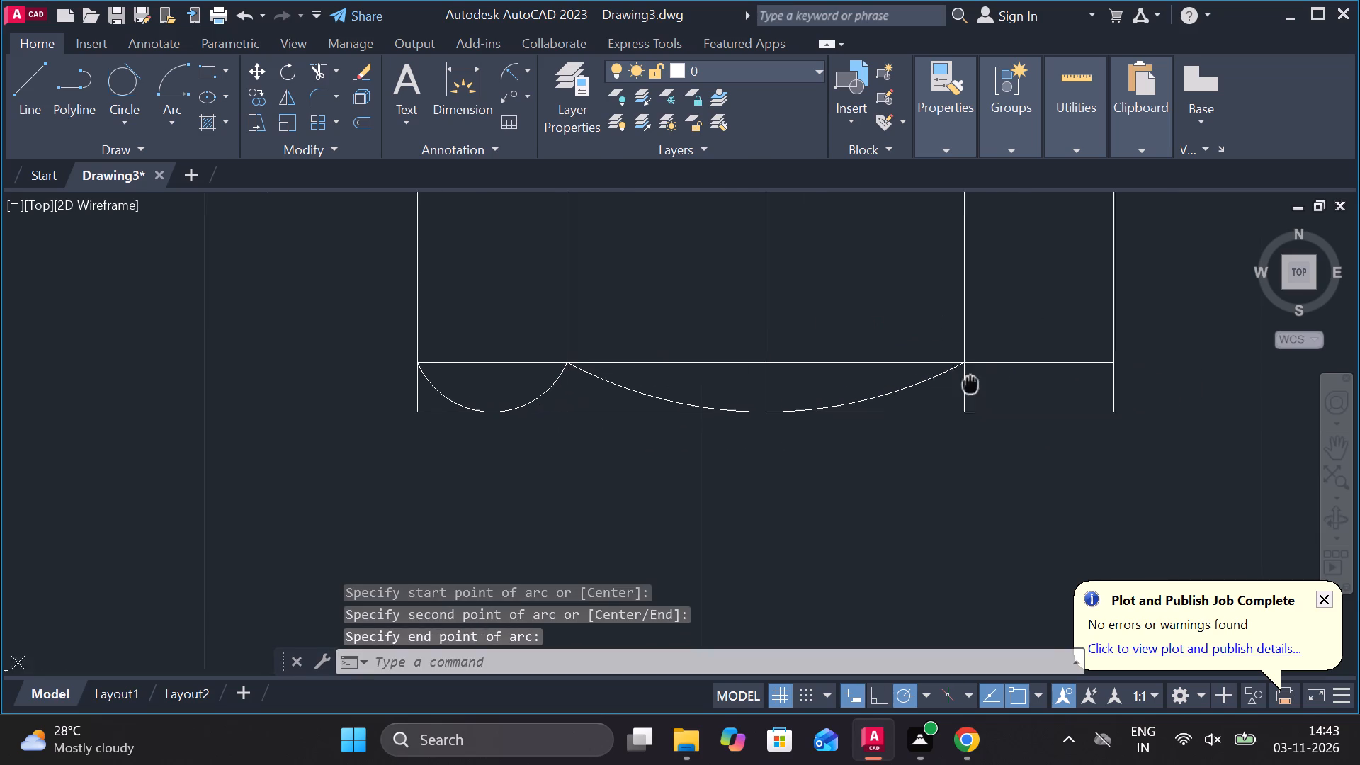
pyautogui.moveTo(945, 386); pyautogui.dragTo(940, 386, button='middle')
pyautogui.press('space')
pyautogui.click(929, 366)
pyautogui.click(1004, 419)
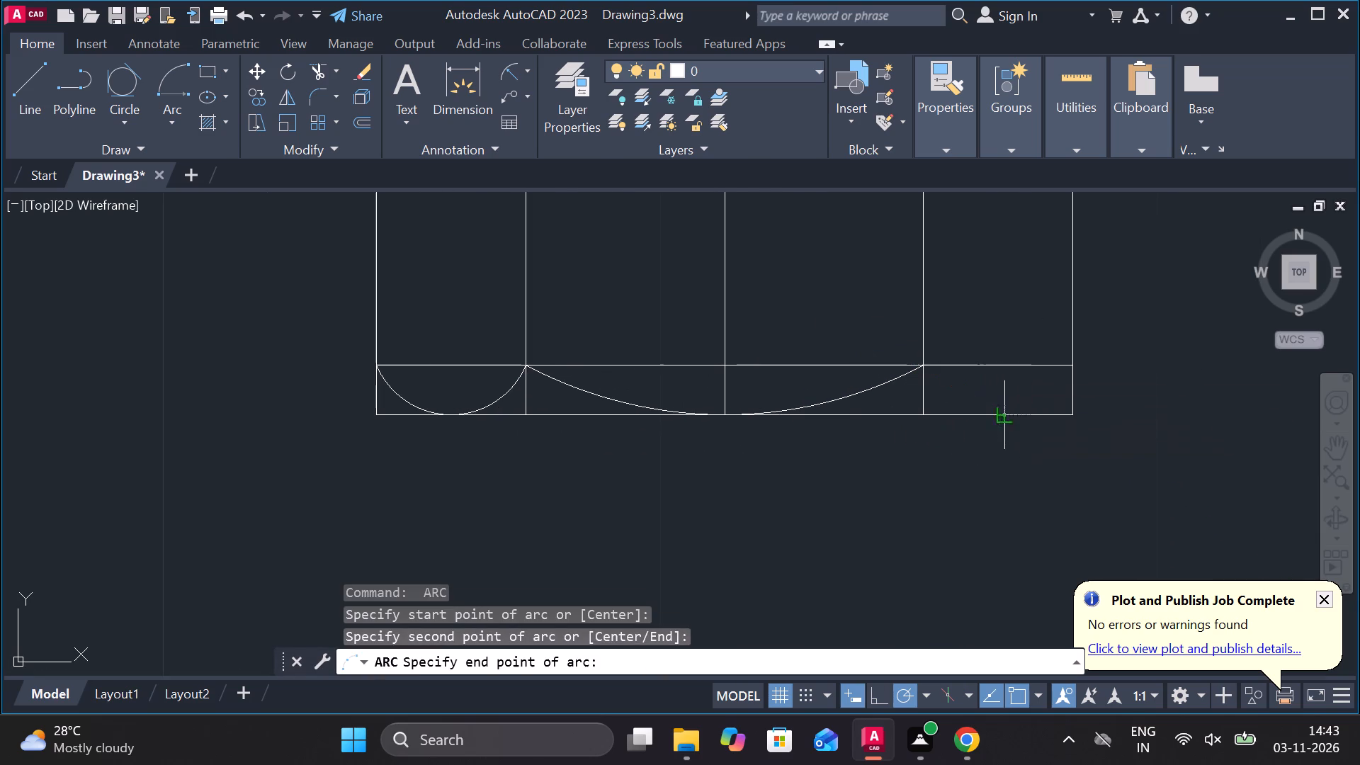
pyautogui.click(1067, 365)
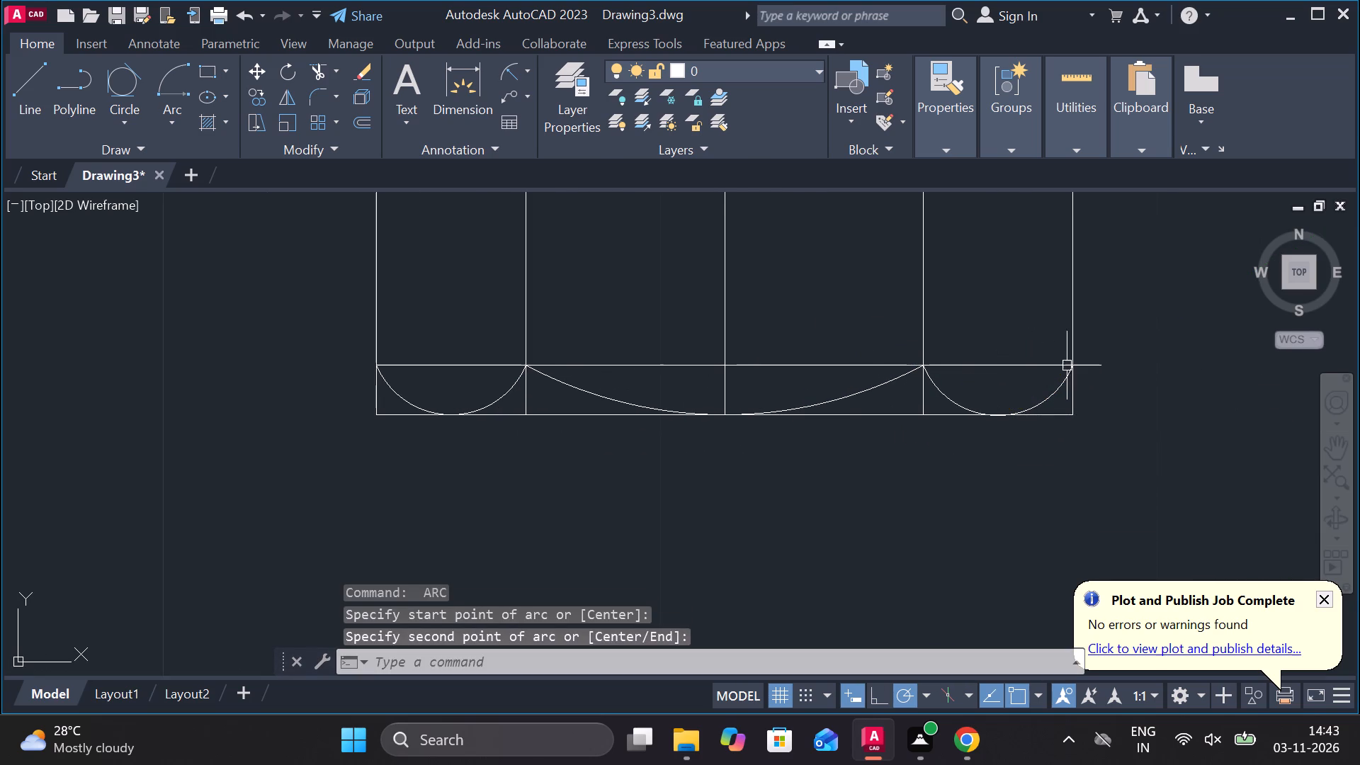
pyautogui.press('Escape')
# Erase the horizontal offset line running through the arc ends.
pyautogui.click(1014, 367)
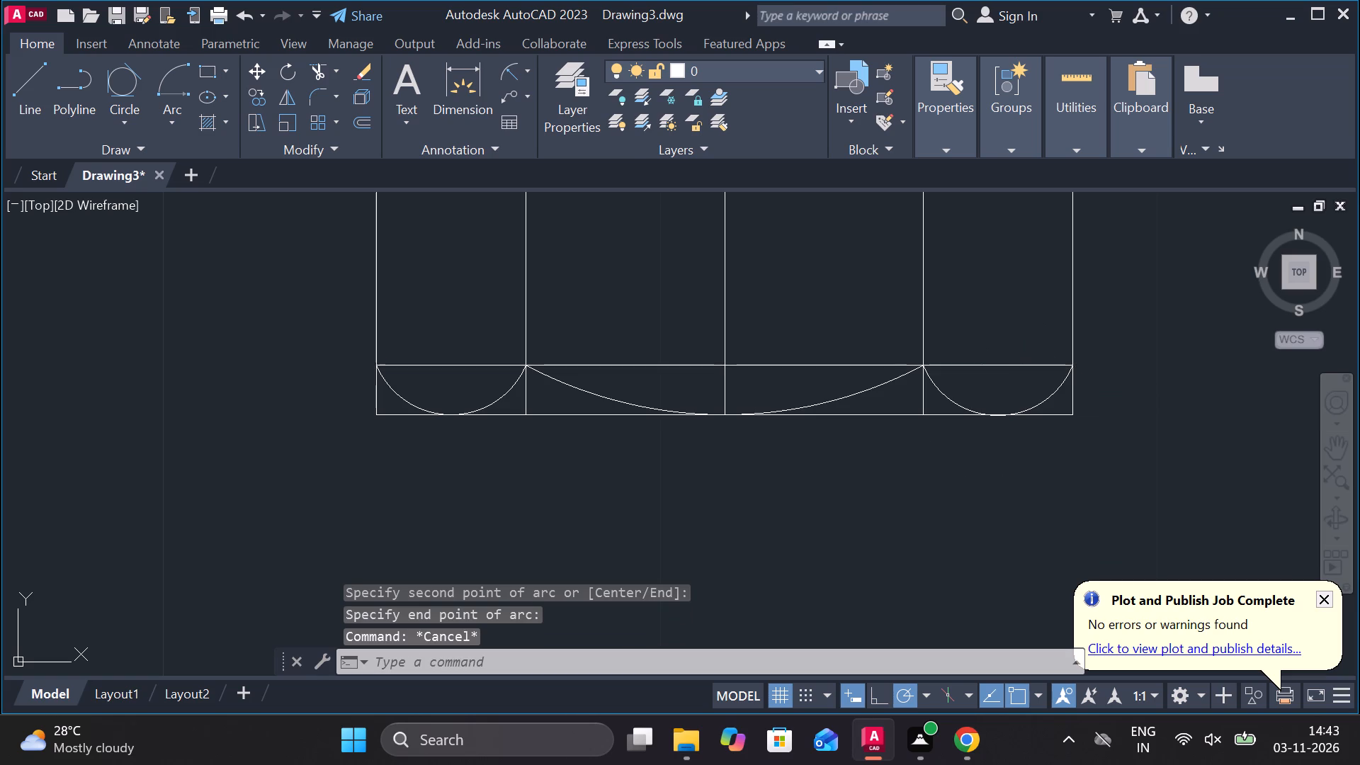
pyautogui.write('E')
pyautogui.press('space')
# Trim the two inner verticals below the arcs and the square lower corners outside the outer arcs.
pyautogui.write('TR')
pyautogui.press('space')
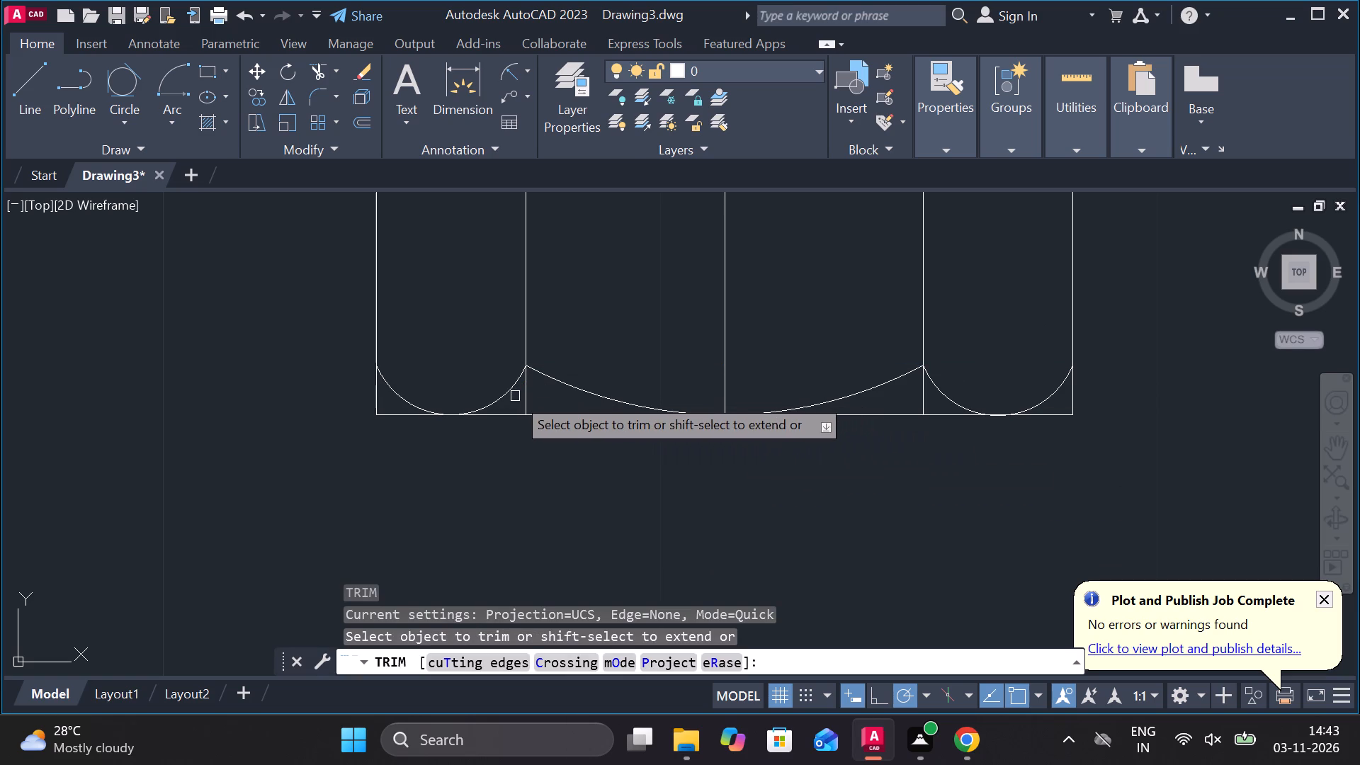
pyautogui.click(524, 395)
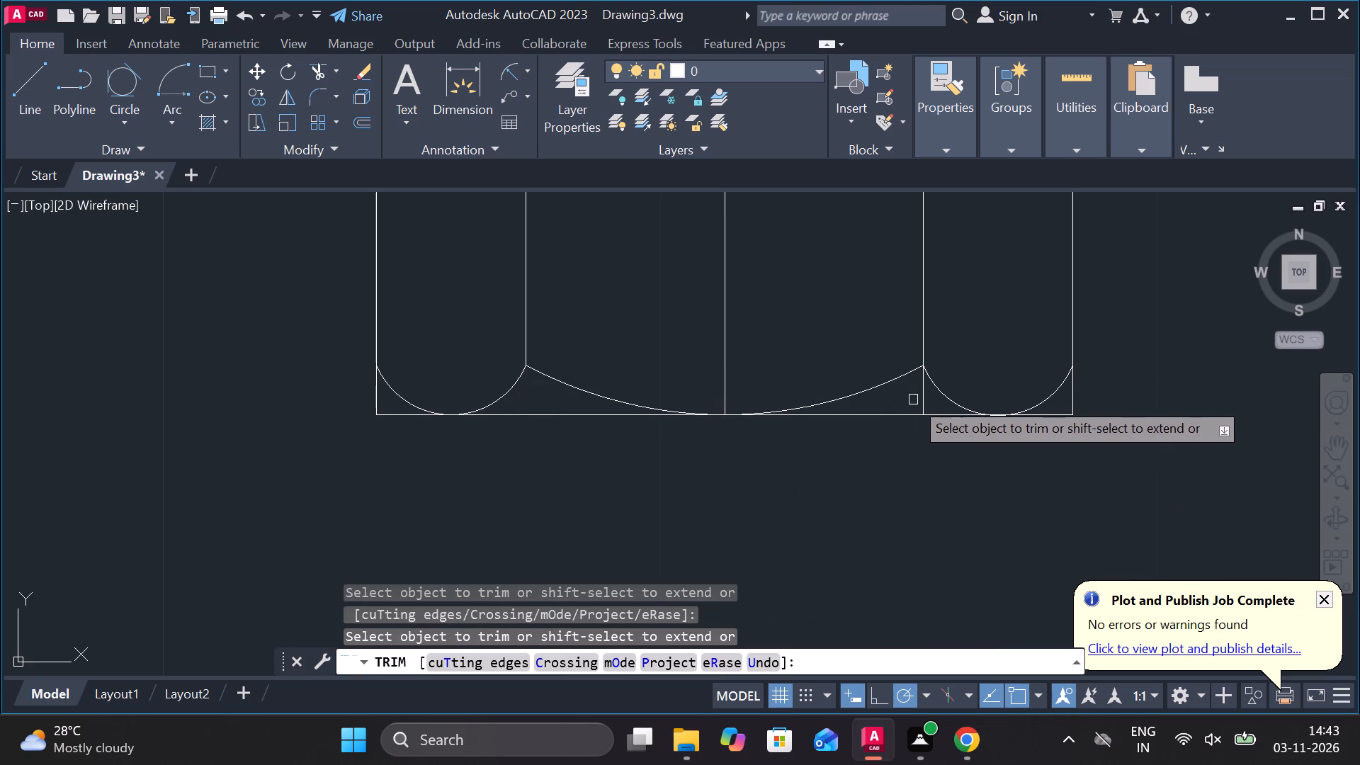
pyautogui.click(922, 400)
pyautogui.click(1052, 416)
pyautogui.click(1083, 404)
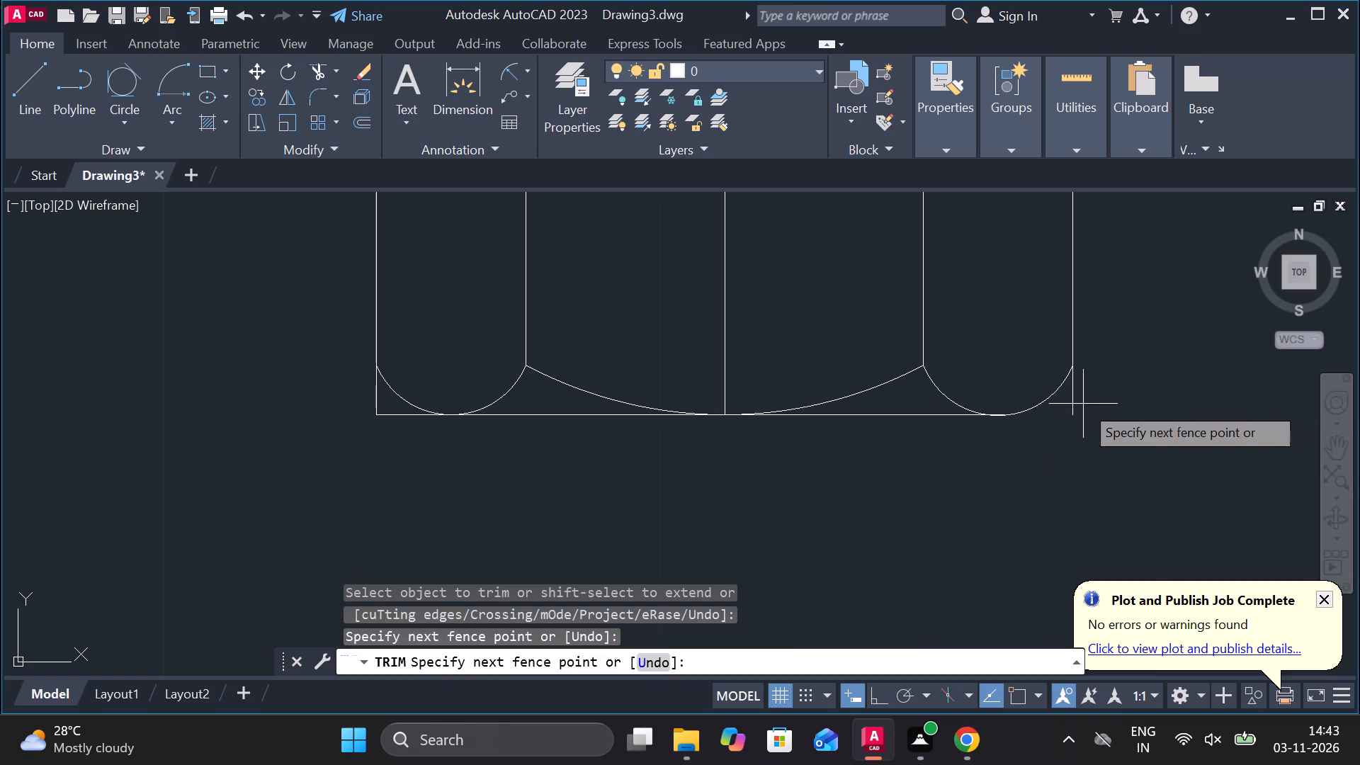
pyautogui.click(1070, 402)
pyautogui.click(378, 416)
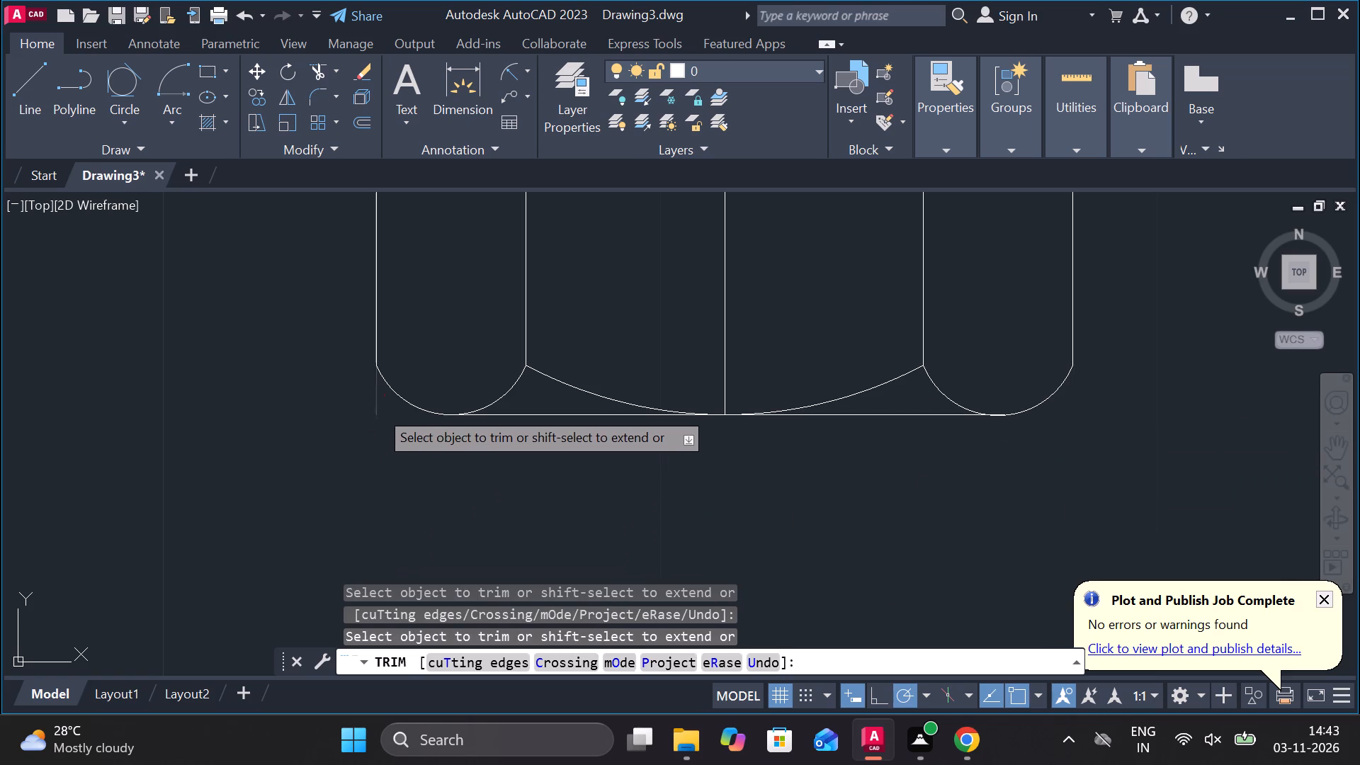
pyautogui.click(378, 409)
pyautogui.scroll(-1, 402, 459)
pyautogui.moveTo(465, 368); pyautogui.dragTo(516, 427, button='middle')
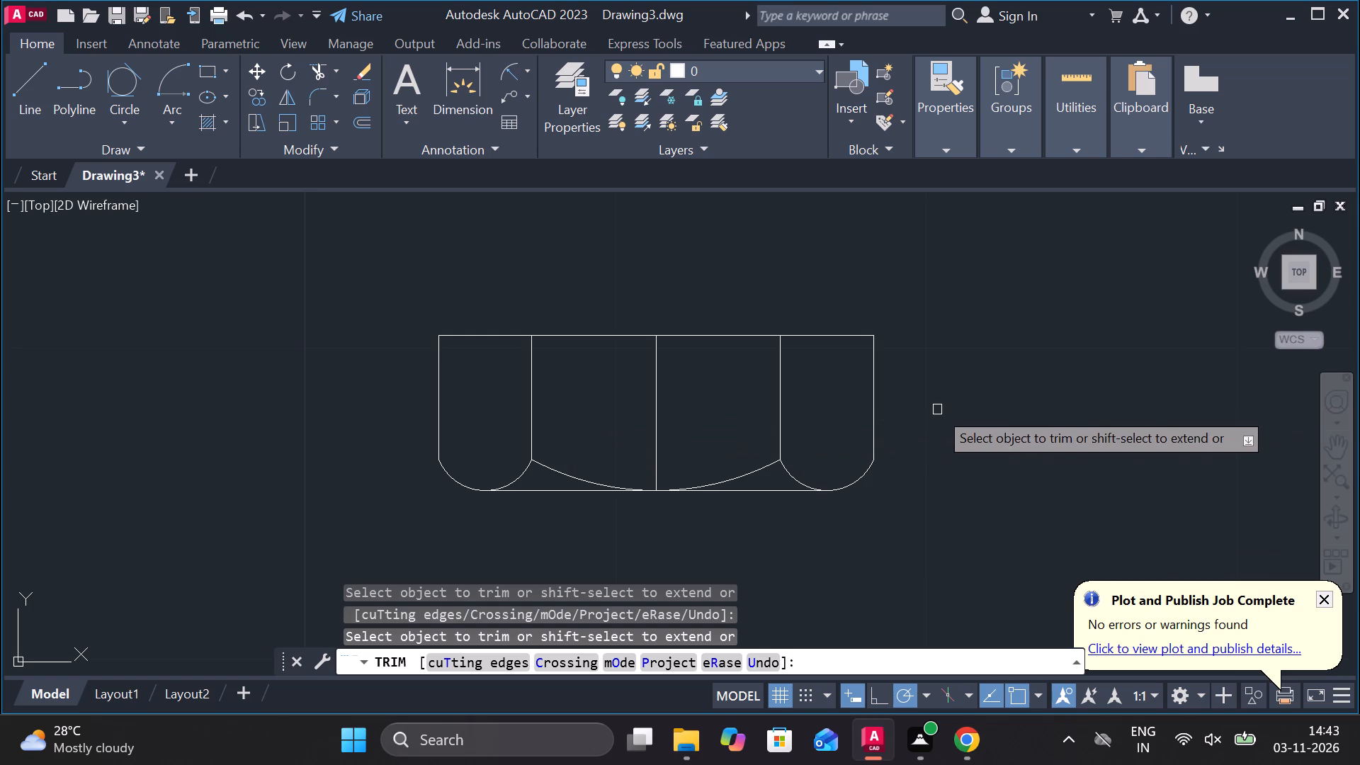
pyautogui.scroll(-2, 933, 441)
pyautogui.press('Escape')
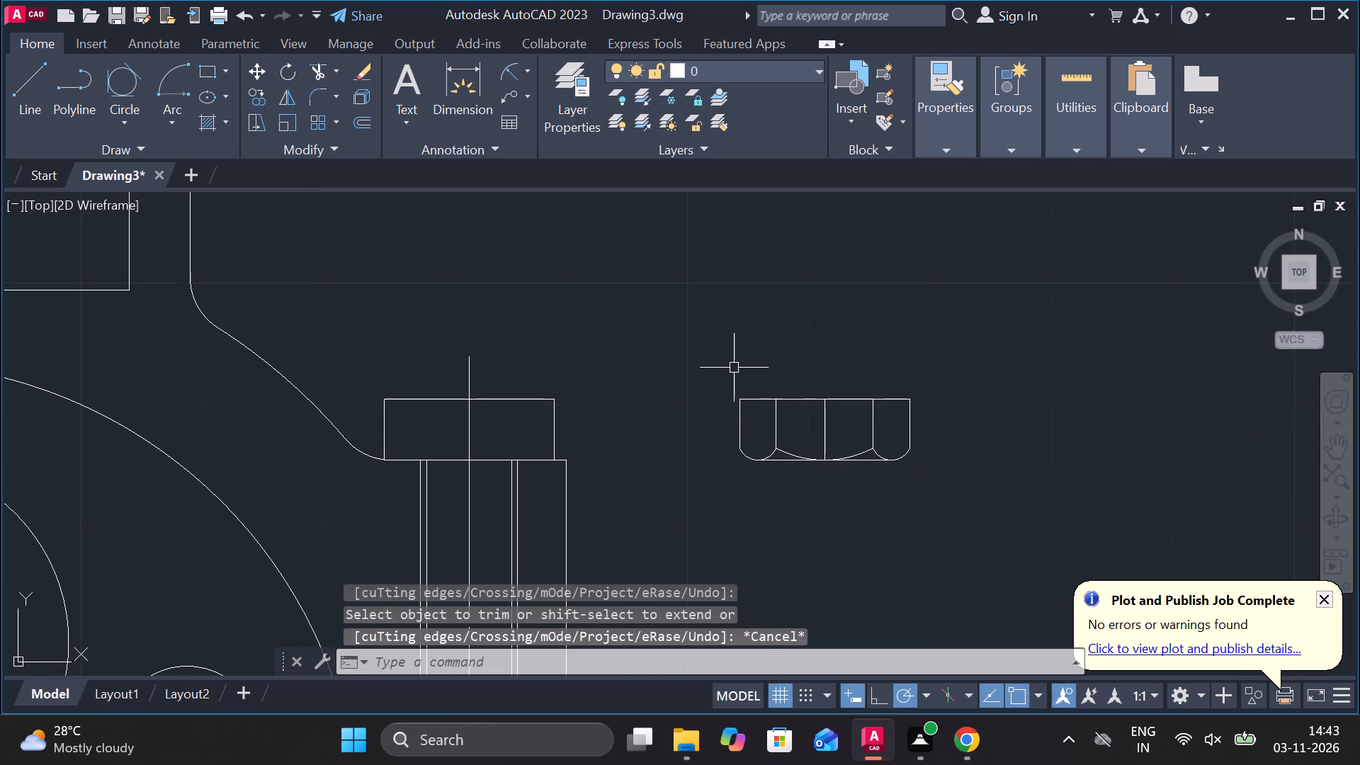
# Copy the finished nut outline to free space above and to the right of the original.
pyautogui.click(732, 366)
pyautogui.click(999, 479)
pyautogui.write('CO')
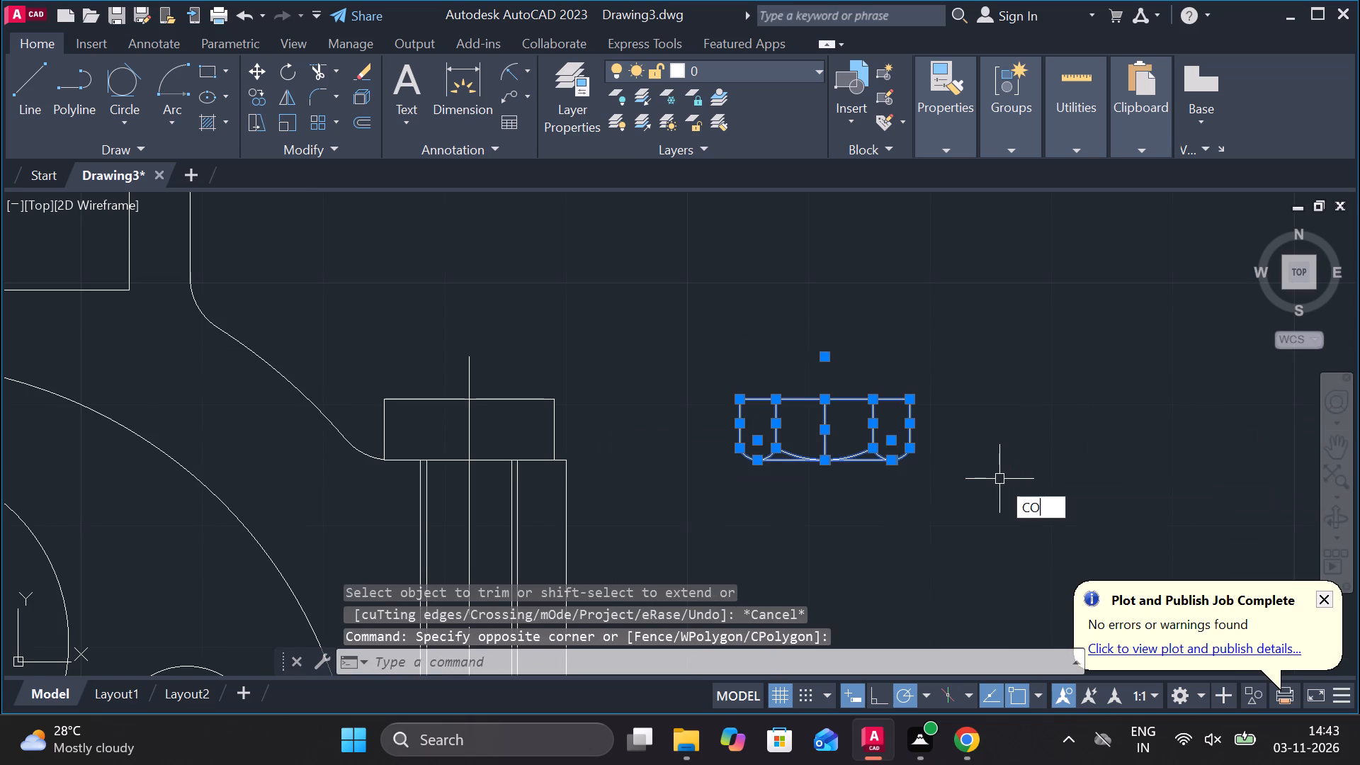
pyautogui.press('Return')
pyautogui.click(999, 479)
pyautogui.click(1171, 370)
pyautogui.press('Escape')
# Move the original nut by its top-edge midpoint onto the underside of the right flange, around the right bolt's shank.
pyautogui.click(708, 372)
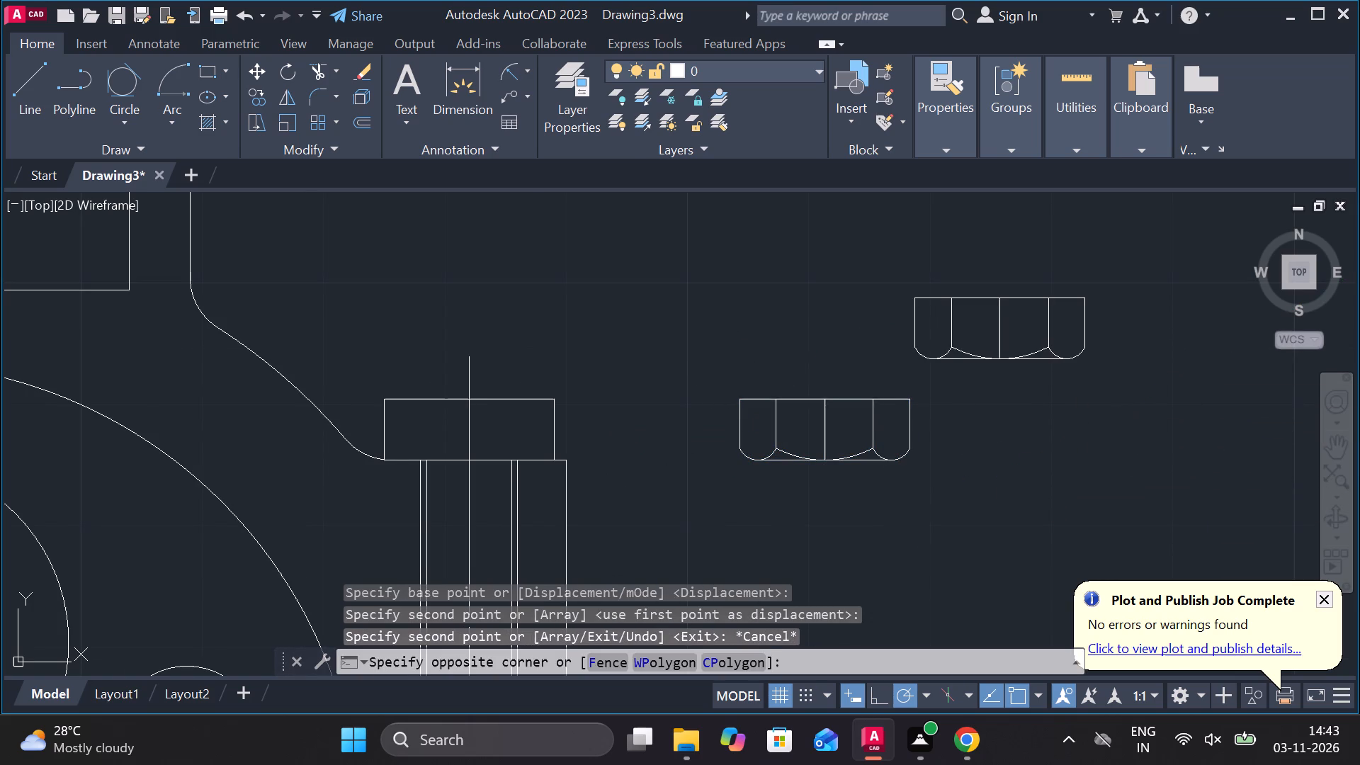
pyautogui.click(963, 478)
pyautogui.press('m')
pyautogui.press('Return')
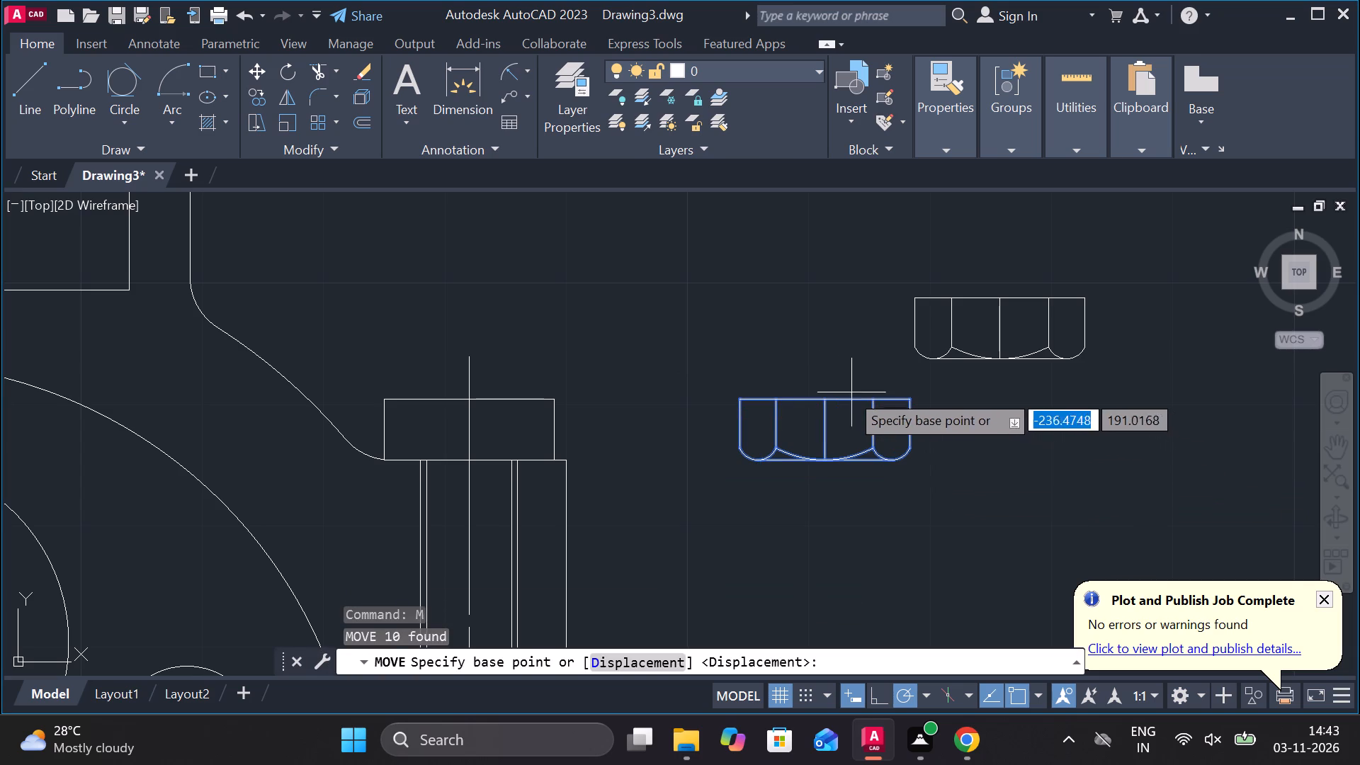
pyautogui.click(826, 400)
pyautogui.scroll(-3, 830, 402)
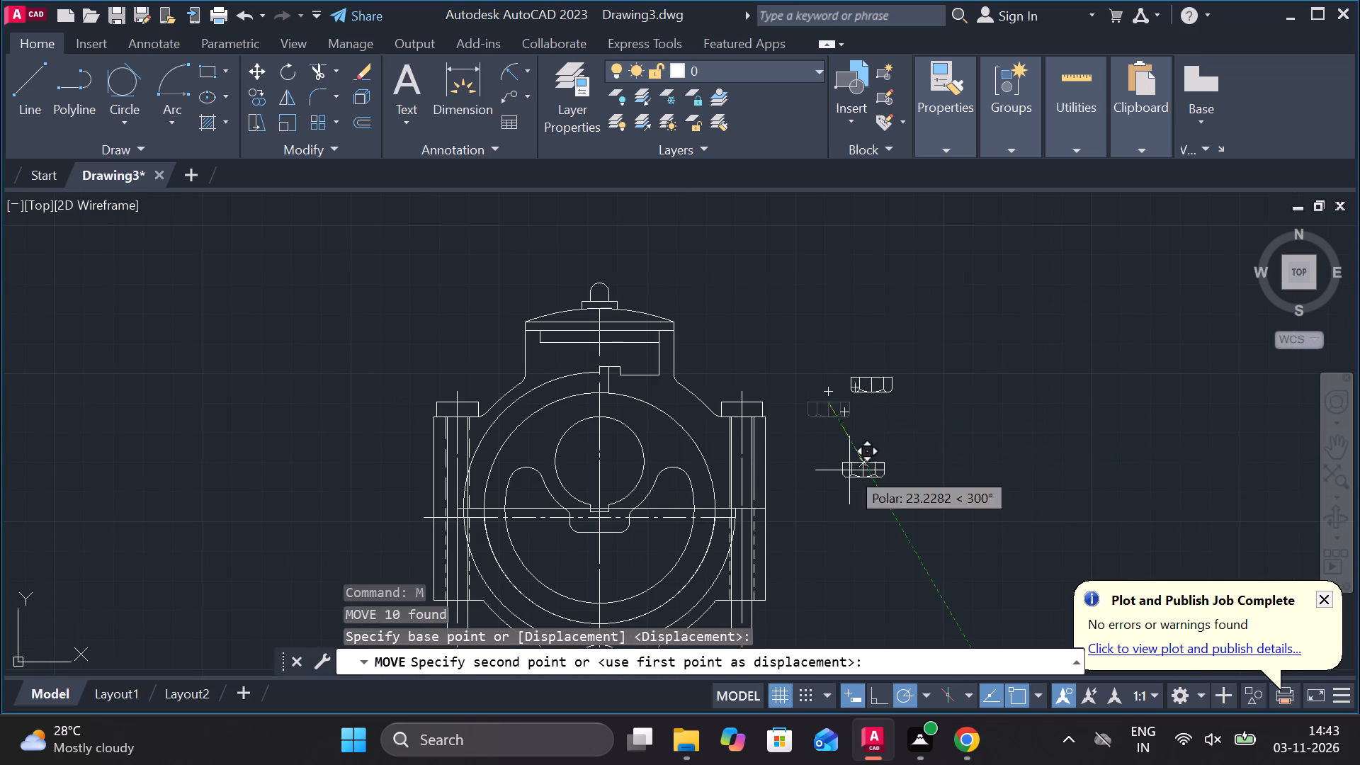
pyautogui.moveTo(783, 546); pyautogui.dragTo(888, 386, button='middle')
pyautogui.scroll(3, 858, 486)
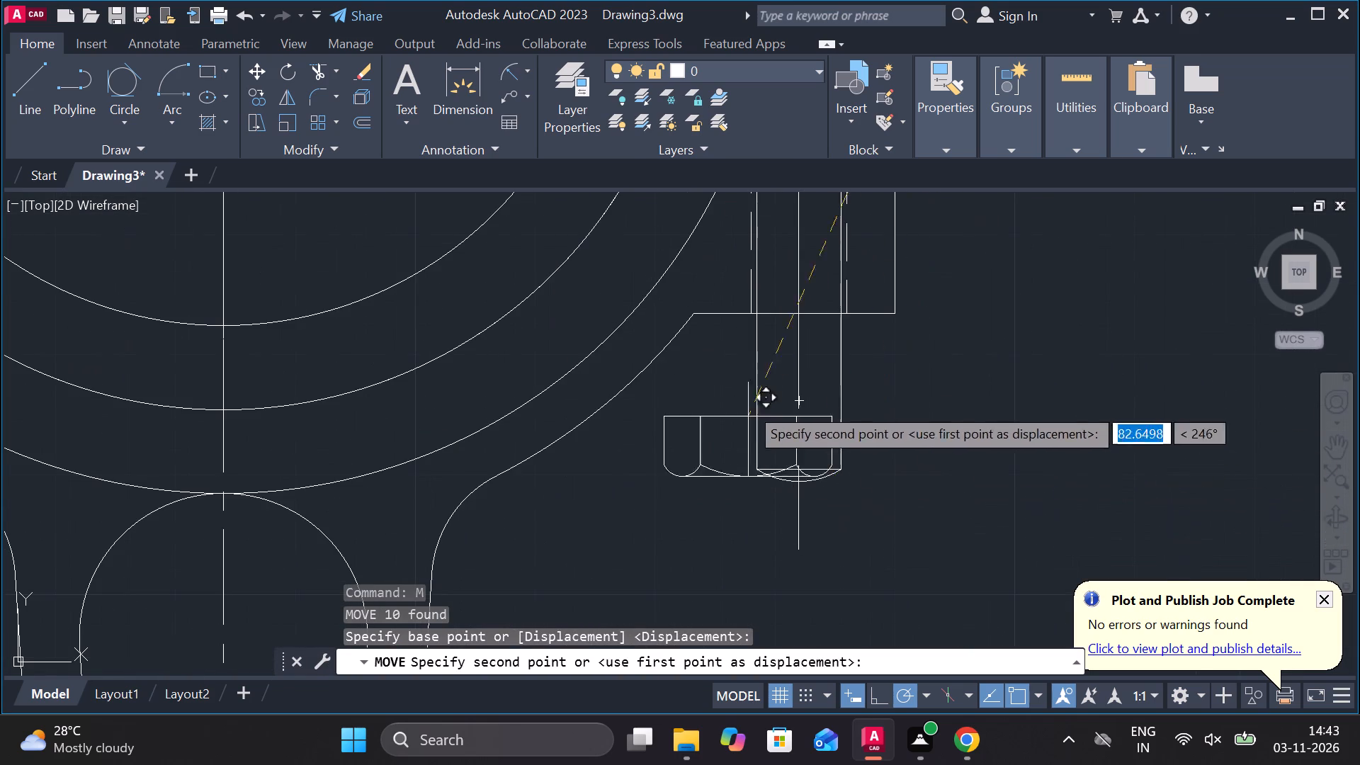
pyautogui.click(793, 318)
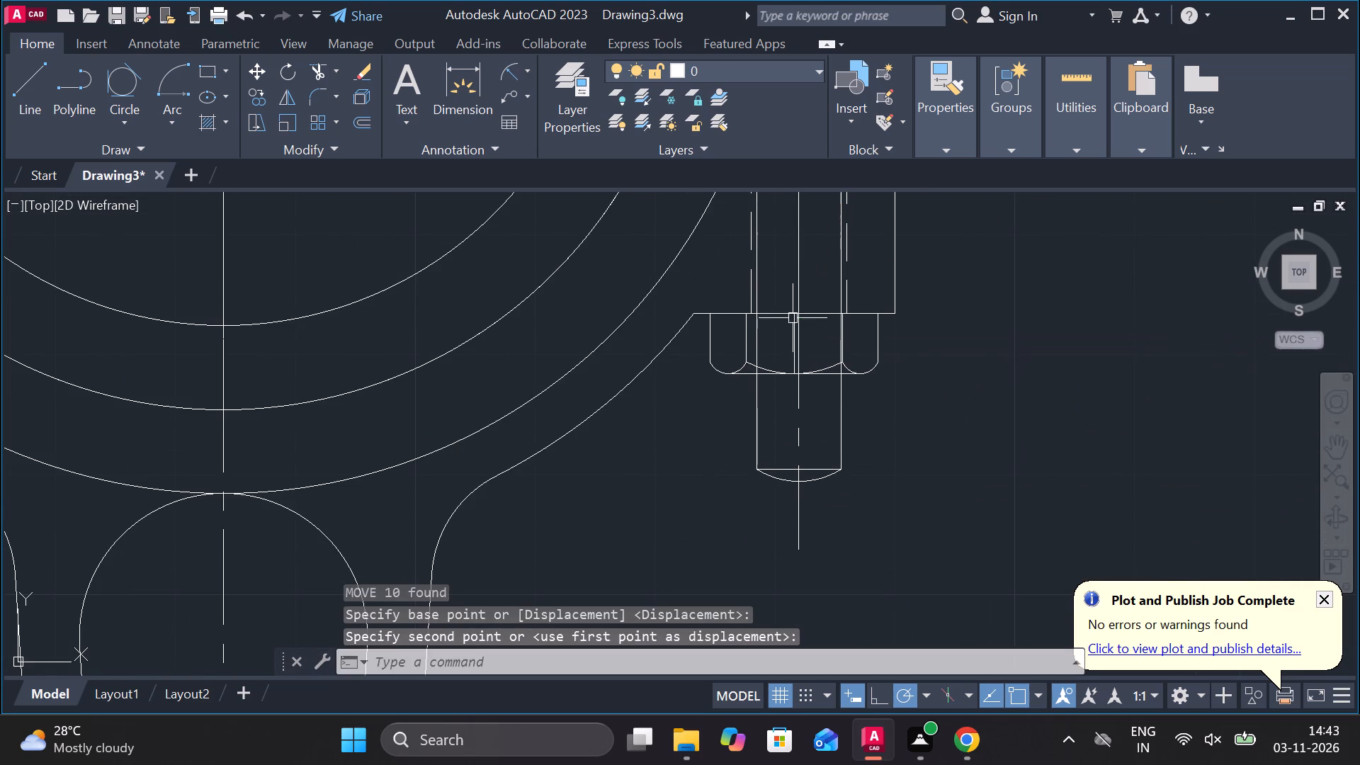
# Move the copied nut by its top-edge midpoint onto the underside of the left flange, centred on the left bolt's axis.
pyautogui.scroll(-3, 906, 390)
pyautogui.moveTo(982, 375); pyautogui.dragTo(955, 419, button='middle')
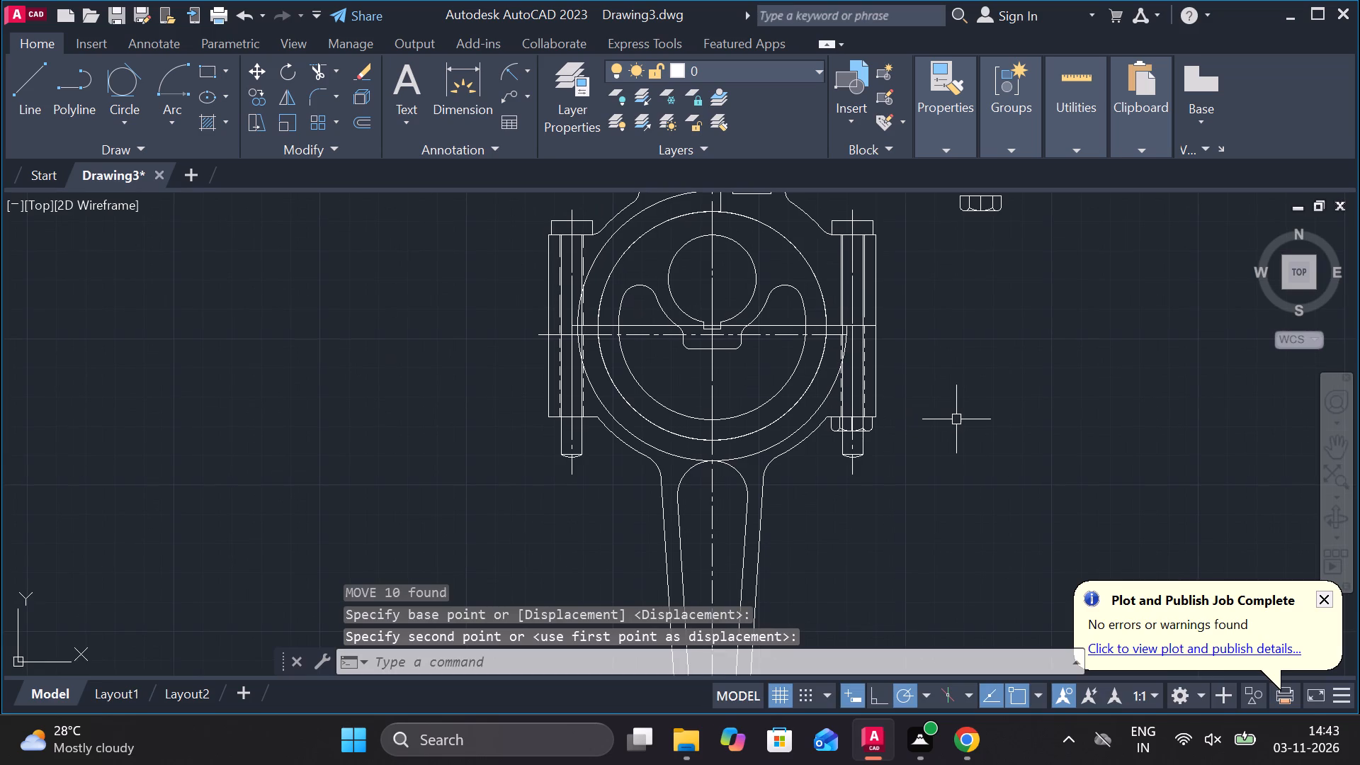
pyautogui.moveTo(987, 408); pyautogui.dragTo(975, 429, button='middle')
pyautogui.moveTo(975, 341); pyautogui.dragTo(960, 396, button='middle')
pyautogui.moveTo(921, 225); pyautogui.dragTo(921, 230)
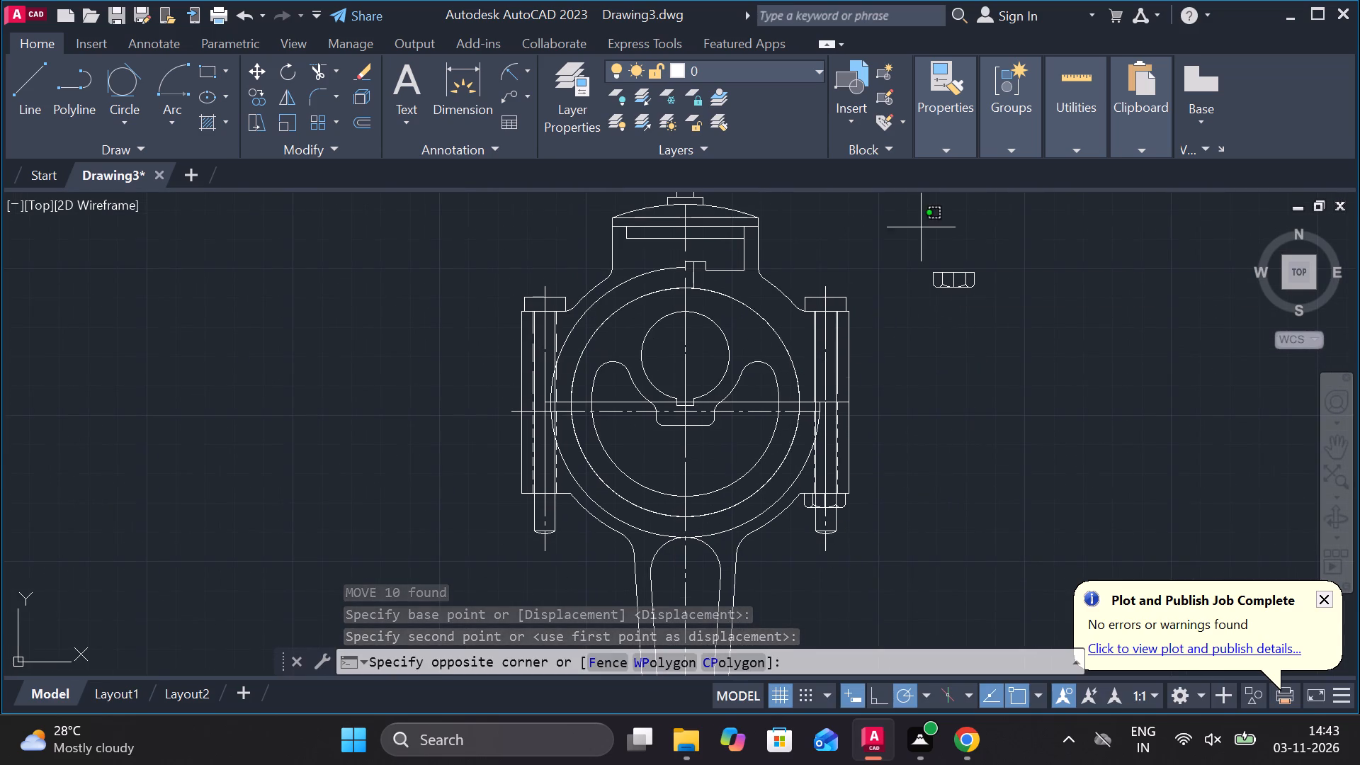
pyautogui.moveTo(921, 230); pyautogui.dragTo(930, 250)
pyautogui.click(1024, 319)
pyautogui.press('m')
pyautogui.press('Return')
pyautogui.scroll(3, 974, 234)
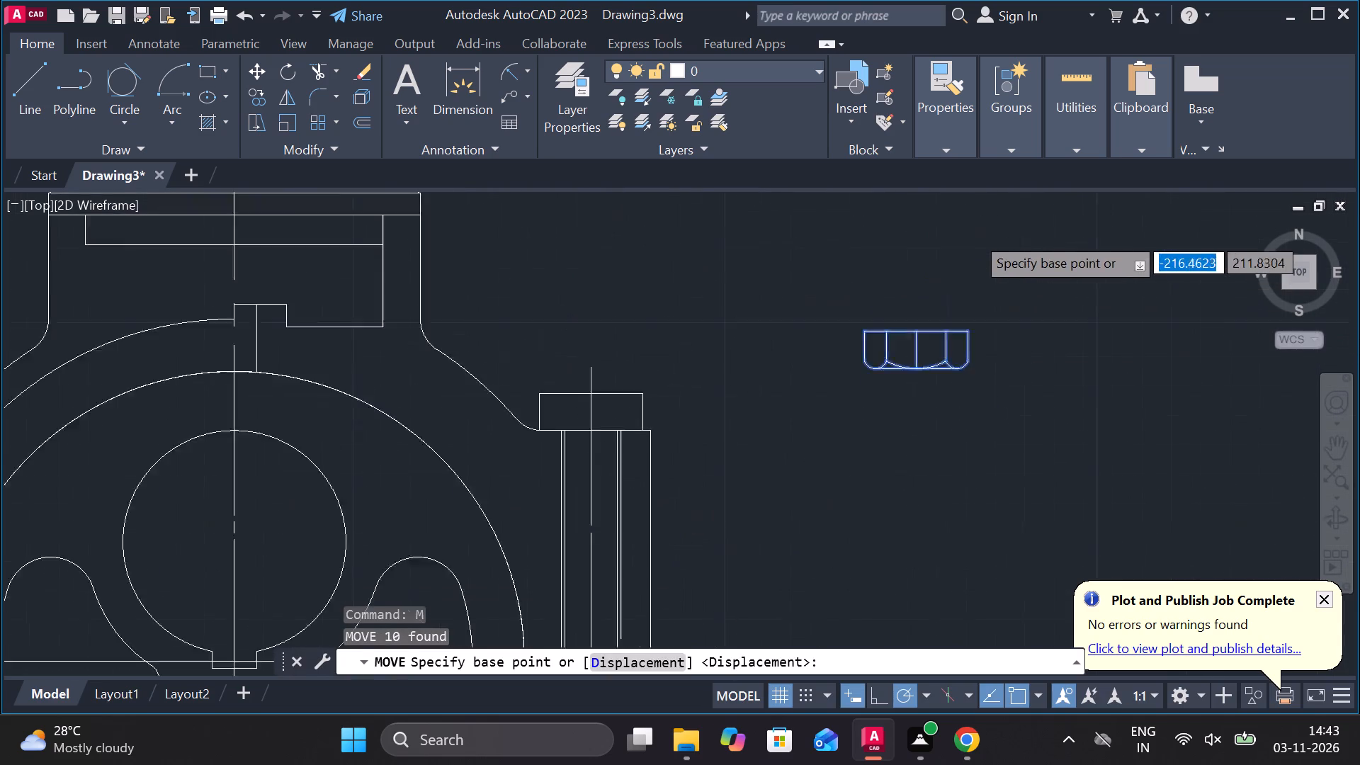
pyautogui.click(878, 391)
pyautogui.scroll(-3, 892, 388)
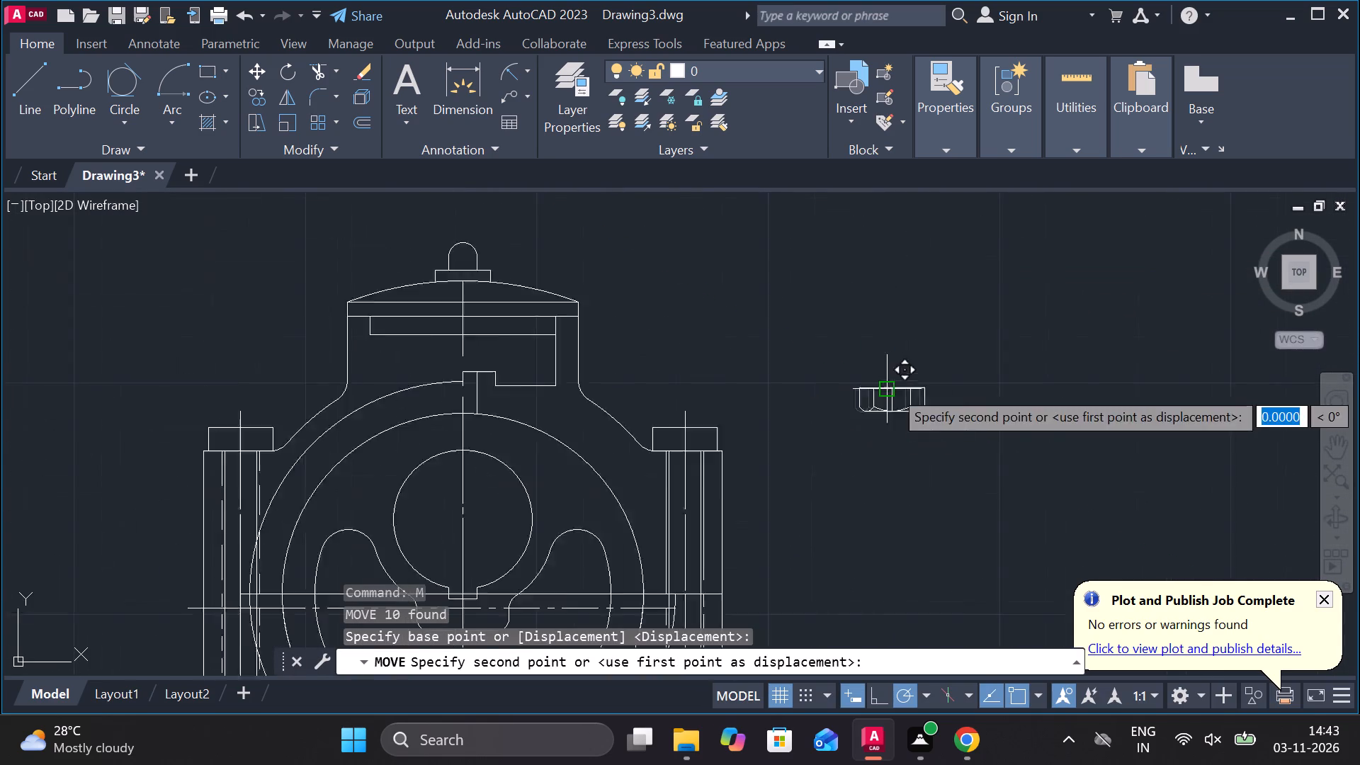
pyautogui.moveTo(882, 455); pyautogui.dragTo(1010, 303, button='middle')
pyautogui.scroll(3, 616, 497)
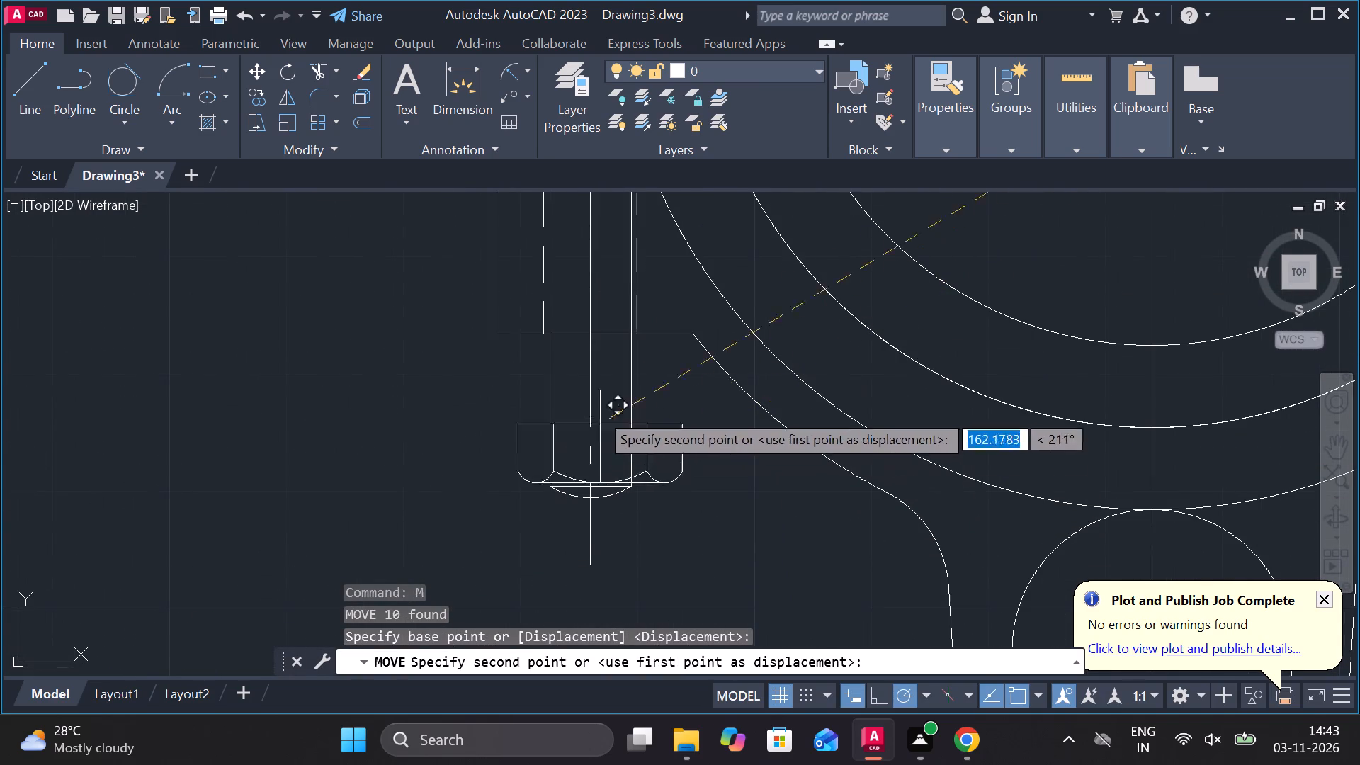
pyautogui.click(589, 331)
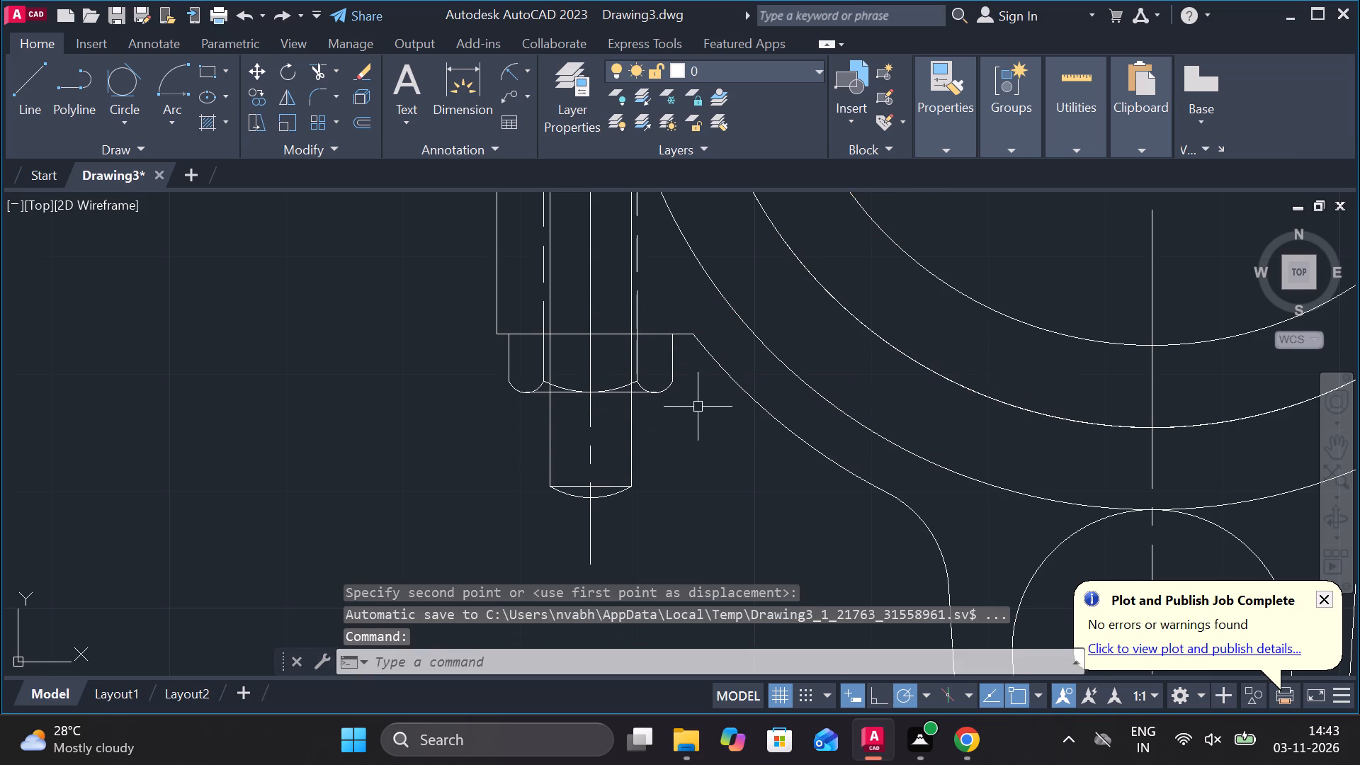
# Add a leader labelled 4, text height 10, from the lid's curved top edge to the upper right of the assembly.
pyautogui.scroll(-2, 698, 406)
pyautogui.scroll(-3, 752, 426)
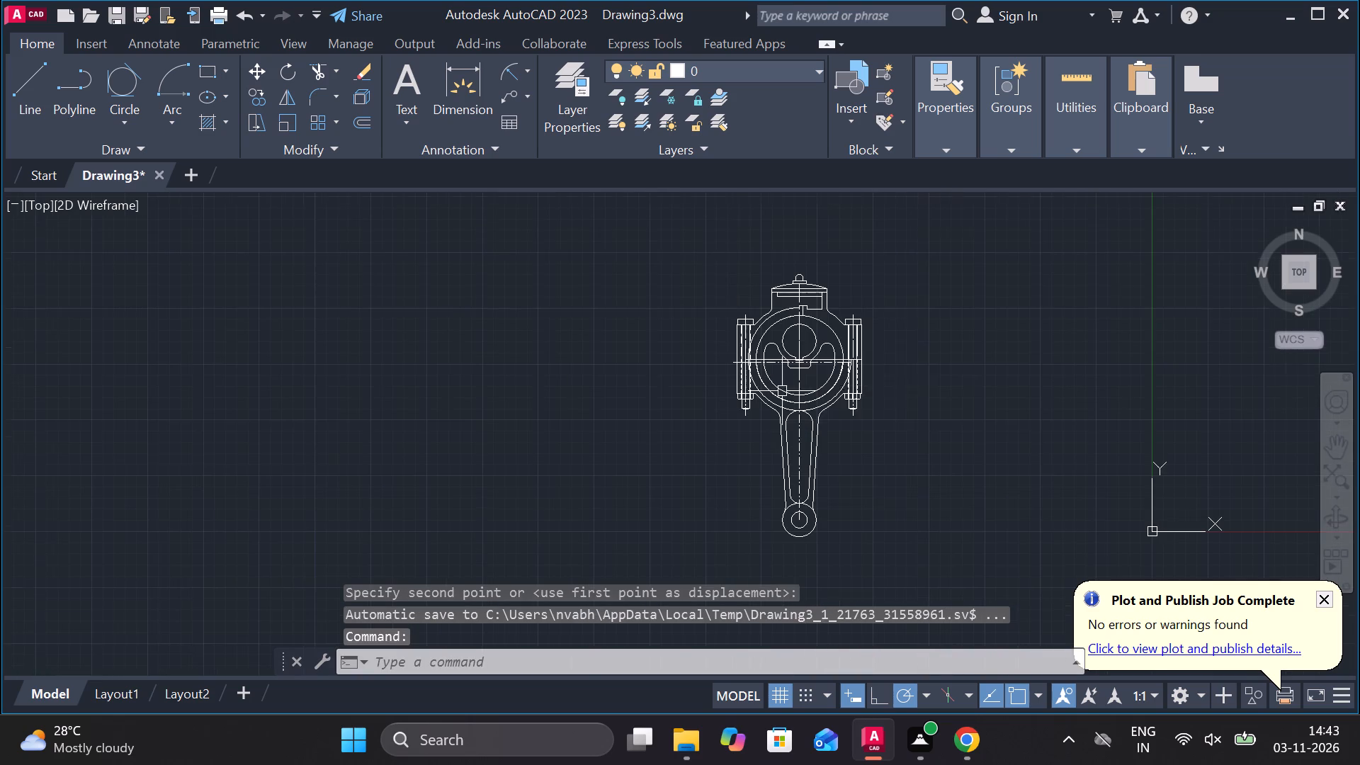
pyautogui.moveTo(919, 412); pyautogui.dragTo(776, 310, button='middle')
pyautogui.moveTo(834, 345); pyautogui.dragTo(829, 421, button='middle')
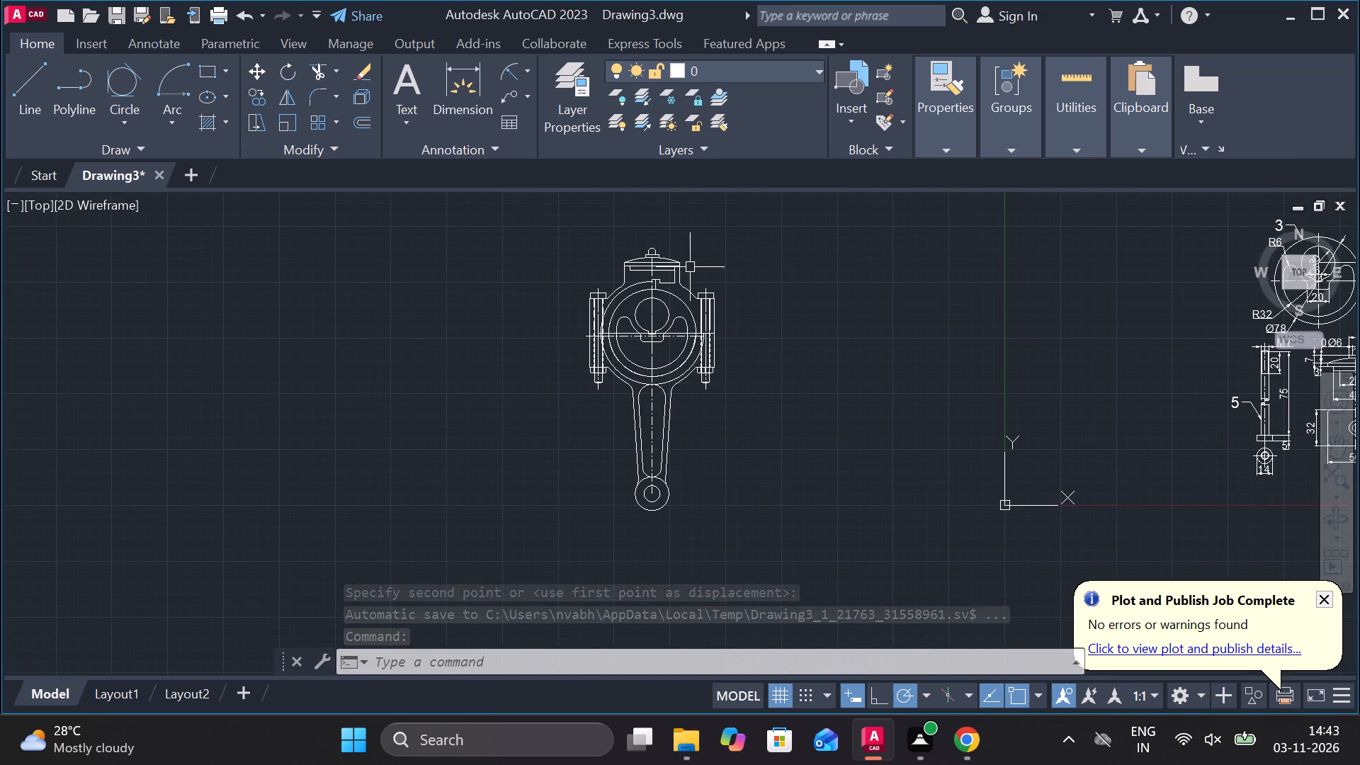
pyautogui.click(509, 94)
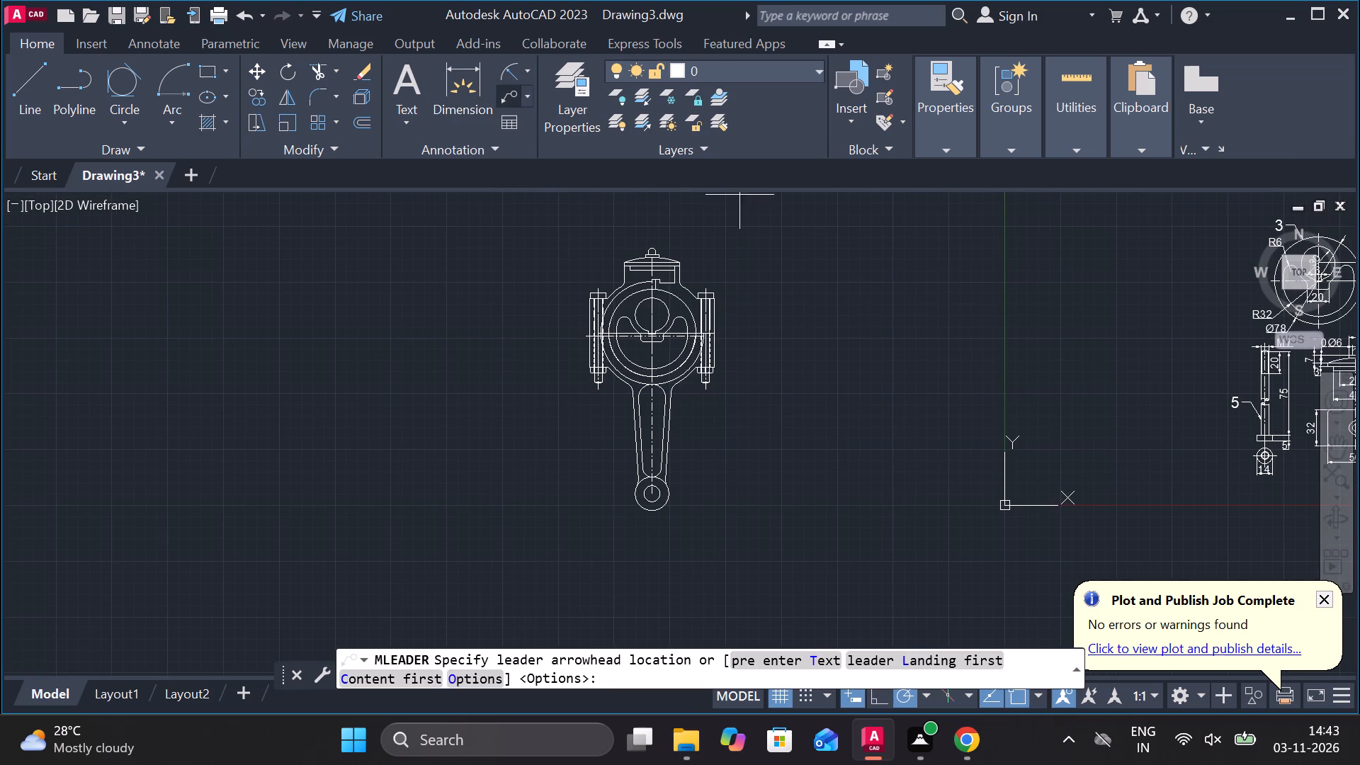
pyautogui.scroll(3, 766, 259)
pyautogui.moveTo(476, 273); pyautogui.dragTo(516, 345, button='middle')
pyautogui.click(407, 319)
pyautogui.click(505, 278)
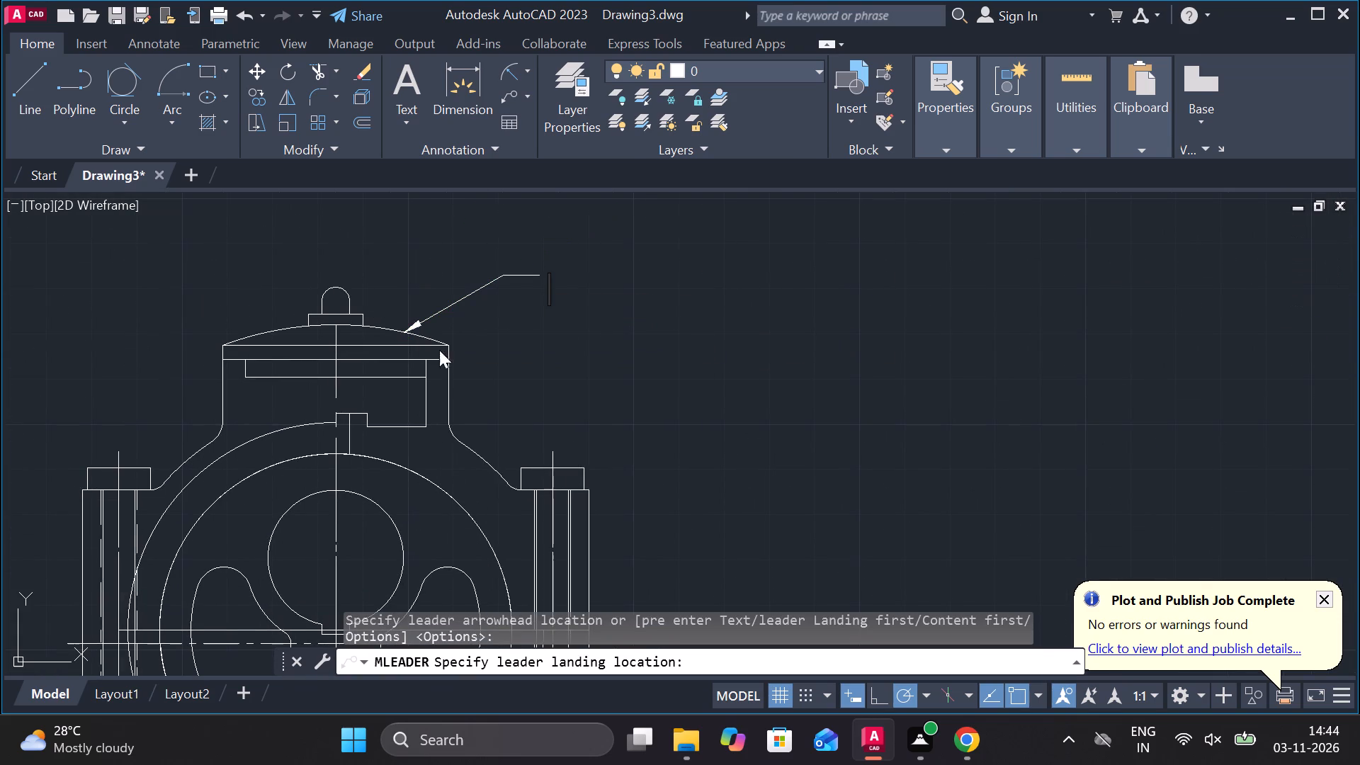
pyautogui.click(167, 86)
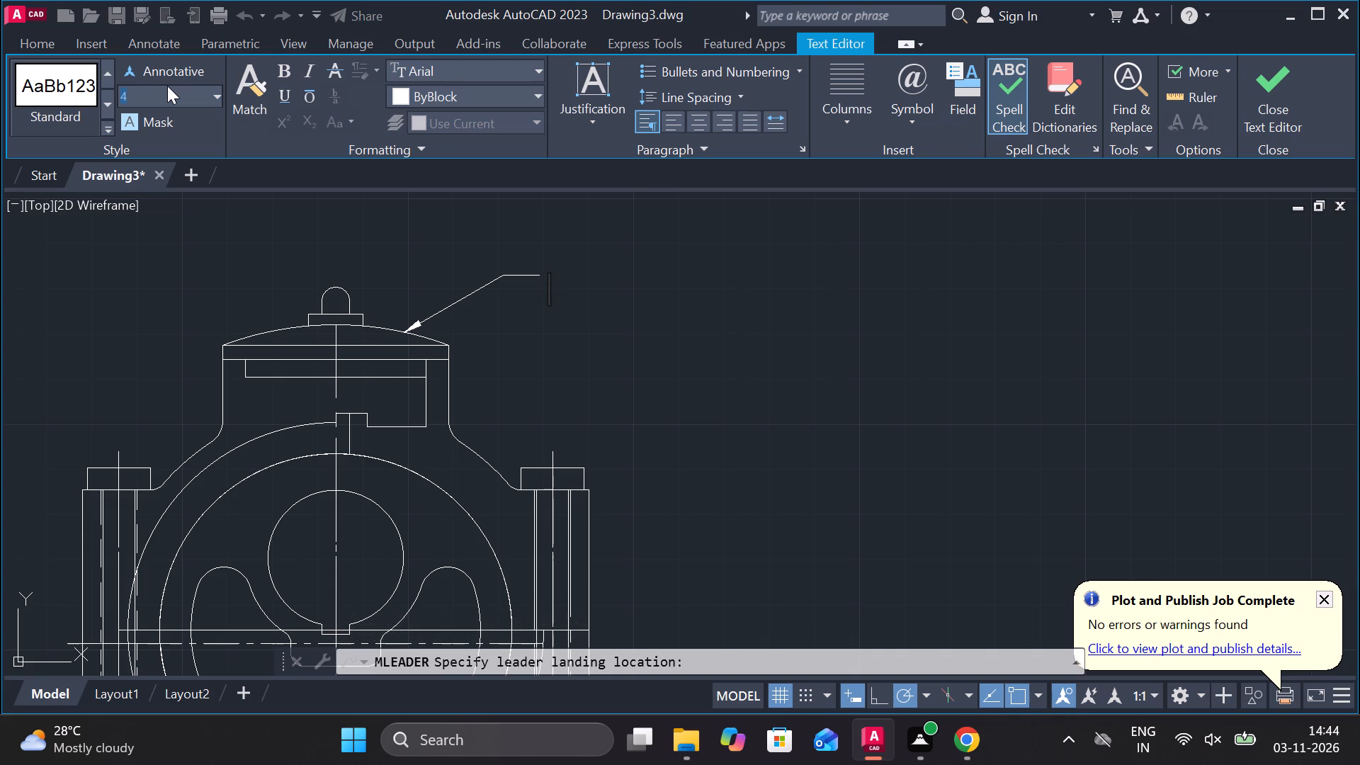
pyautogui.write('10')
pyautogui.press('Return')
pyautogui.press('4')
pyautogui.click(1246, 73)
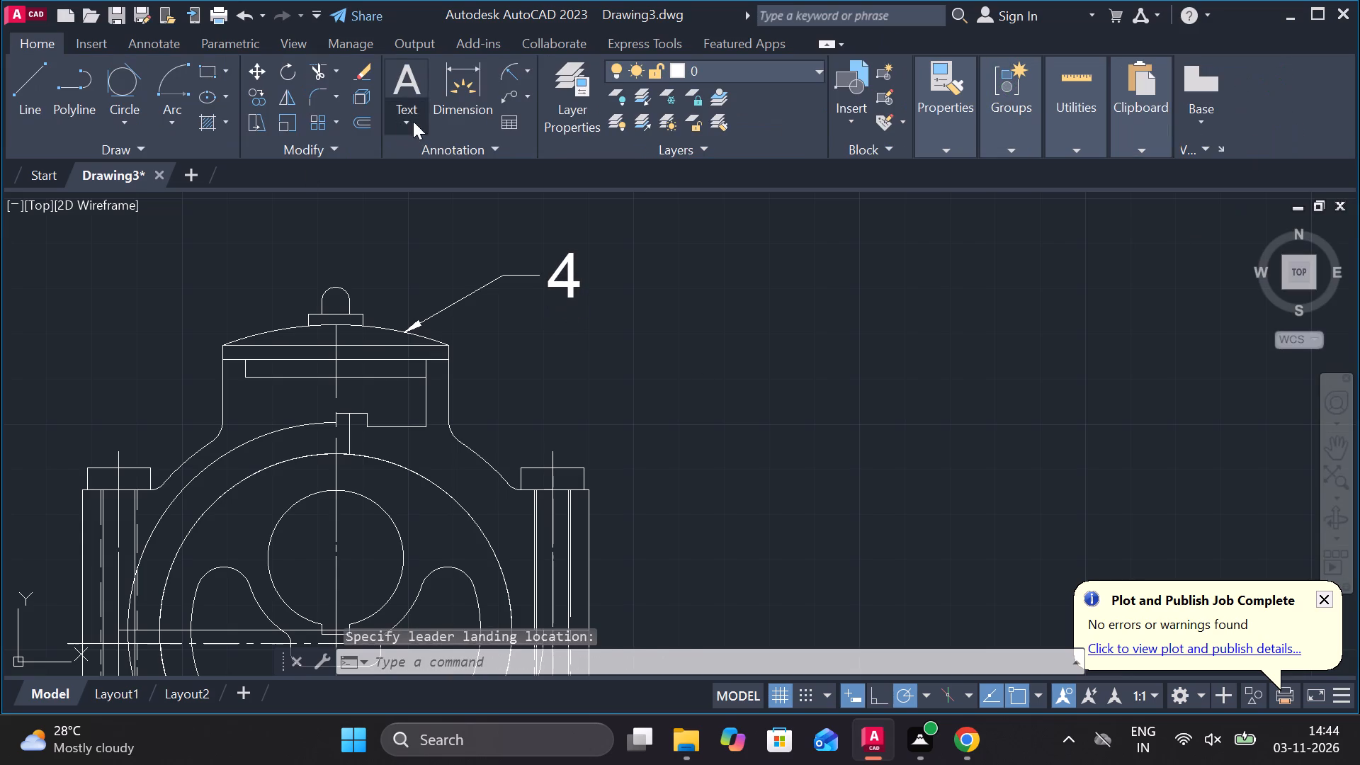
# Add a leader labelled 1, text height 10, pointing at the right edge of the connecting rod's shank.
pyautogui.click(515, 102)
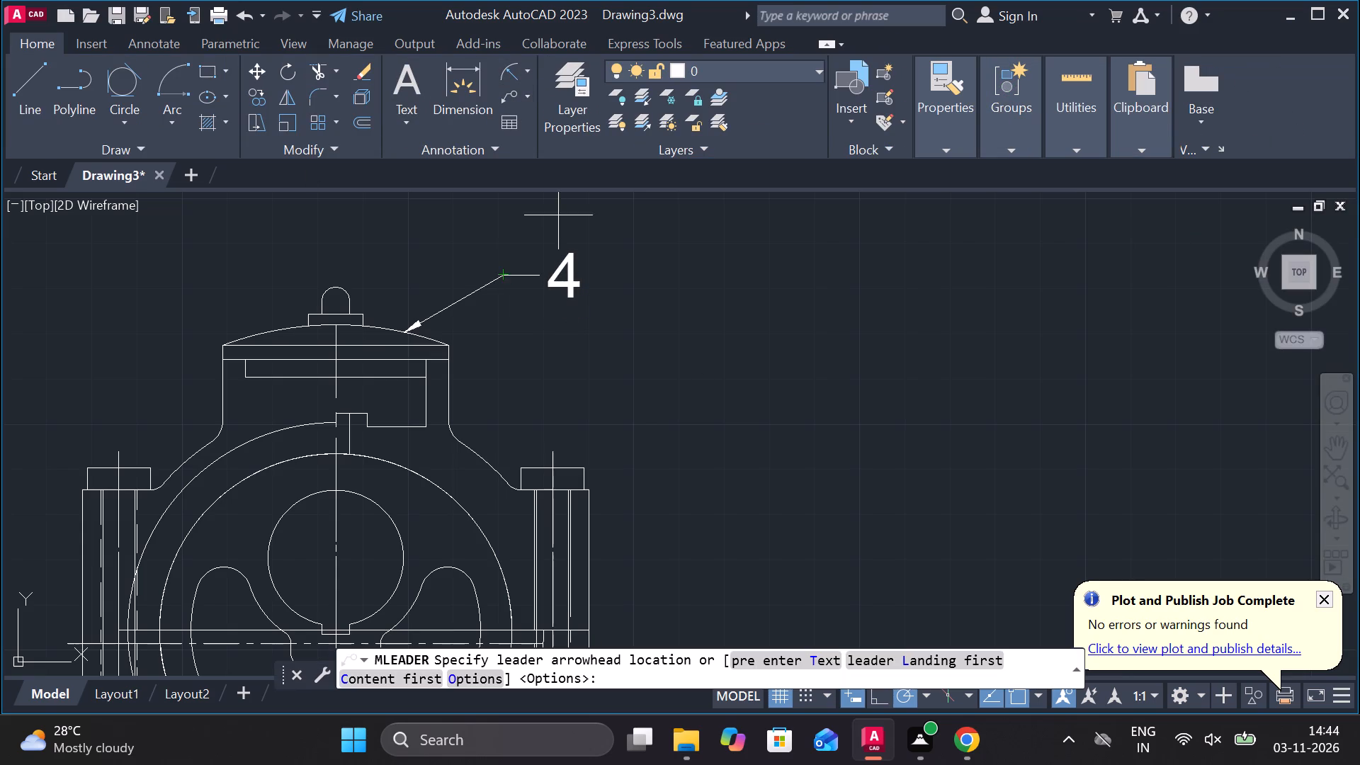
pyautogui.scroll(-2, 684, 306)
pyautogui.moveTo(623, 581); pyautogui.dragTo(623, 424, button='middle')
pyautogui.click(577, 453)
pyautogui.click(635, 414)
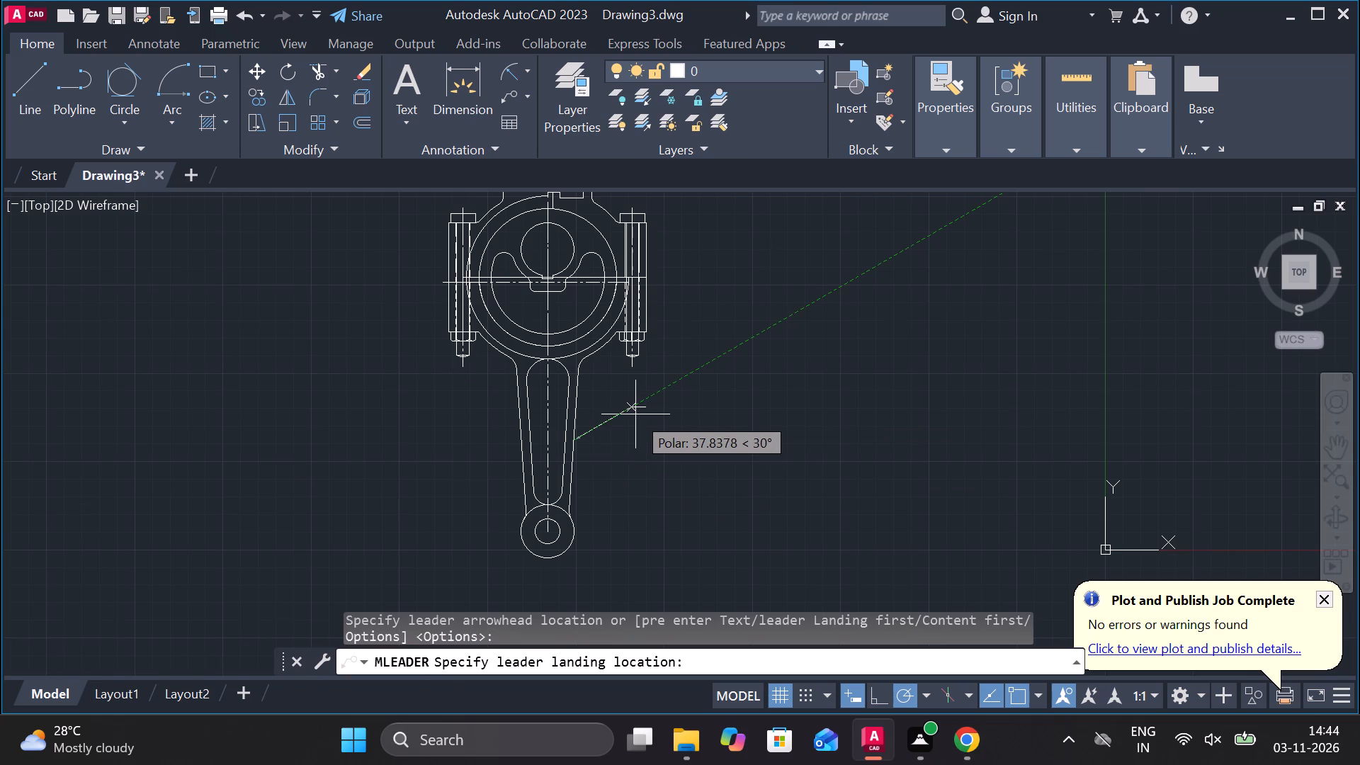
pyautogui.click(174, 85)
pyautogui.write('10')
pyautogui.press('Return')
pyautogui.press('1')
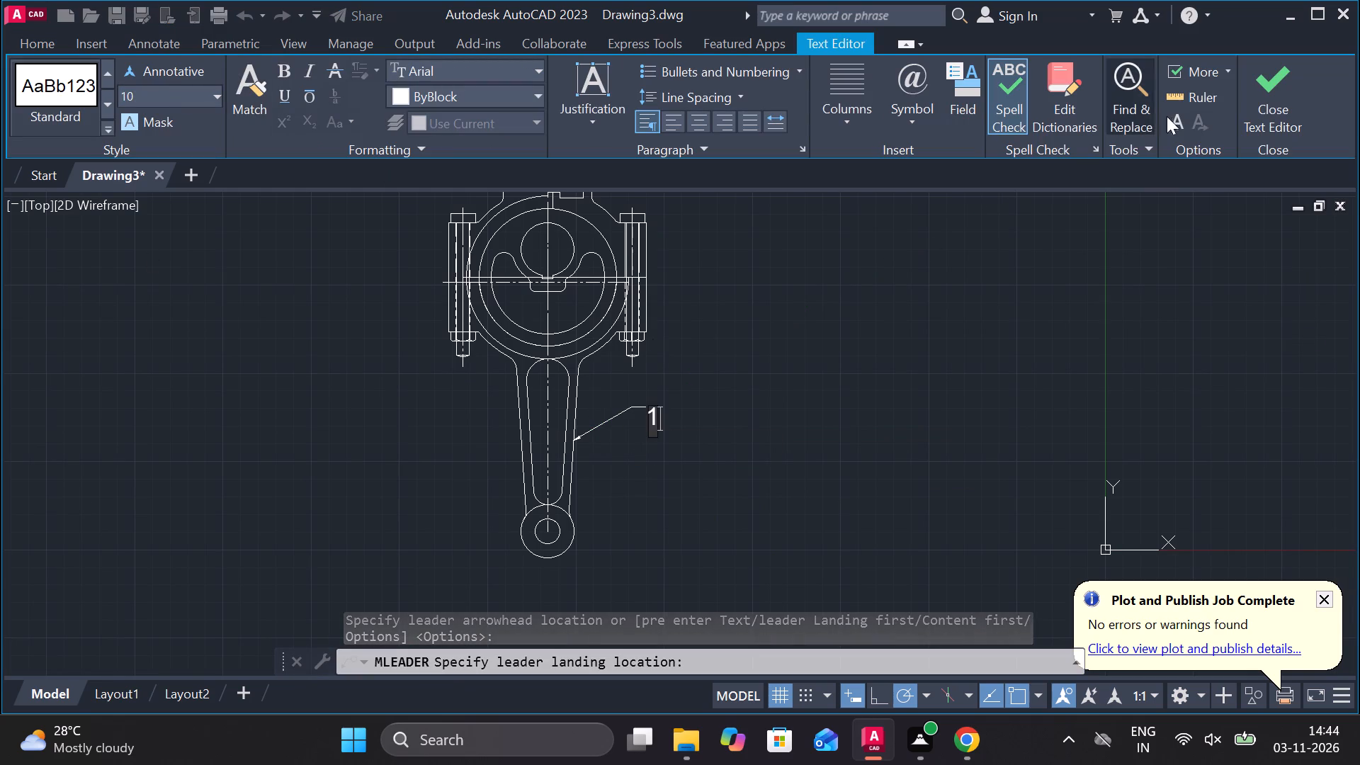
pyautogui.click(1229, 104)
pyautogui.click(1233, 112)
pyautogui.click(1276, 89)
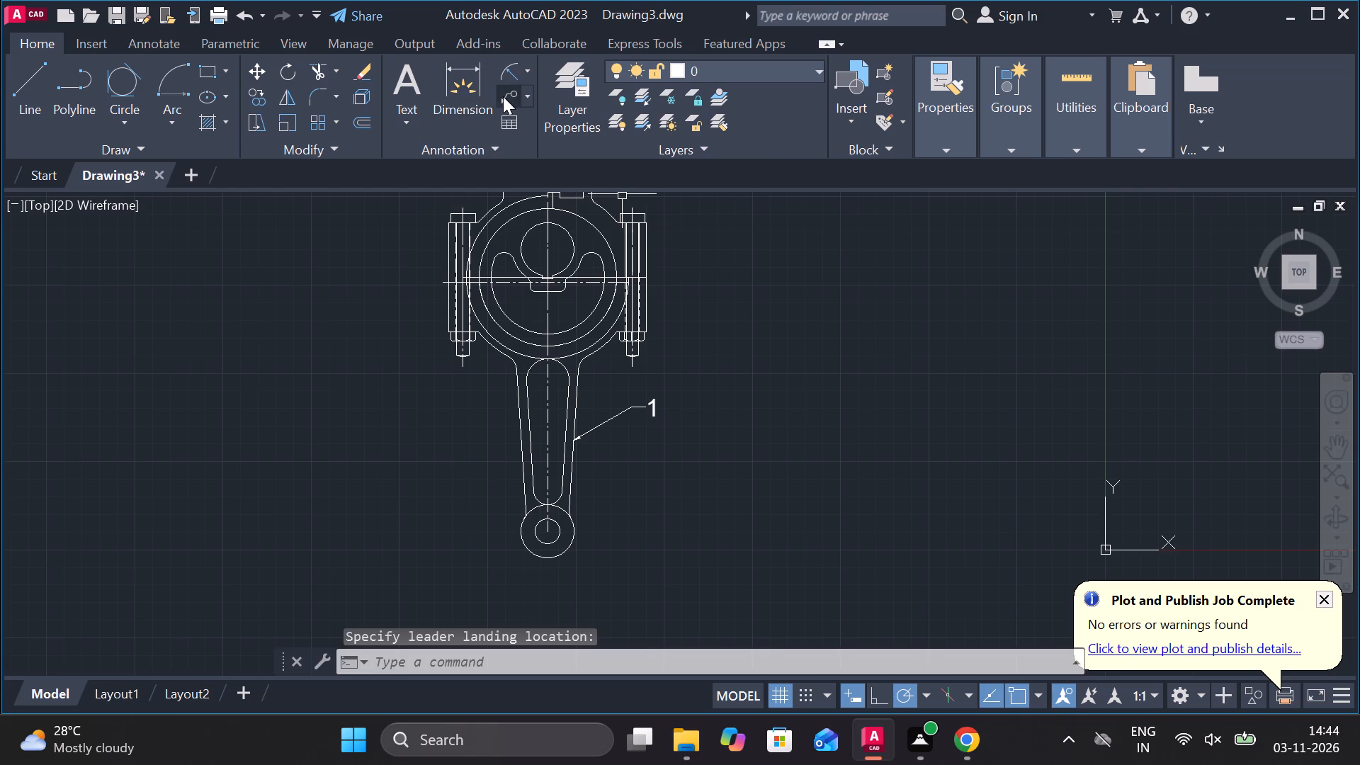
# Add a leader labelled 2, text height 10, pointing at the left side of the cap's neck from the upper left.
pyautogui.click(507, 96)
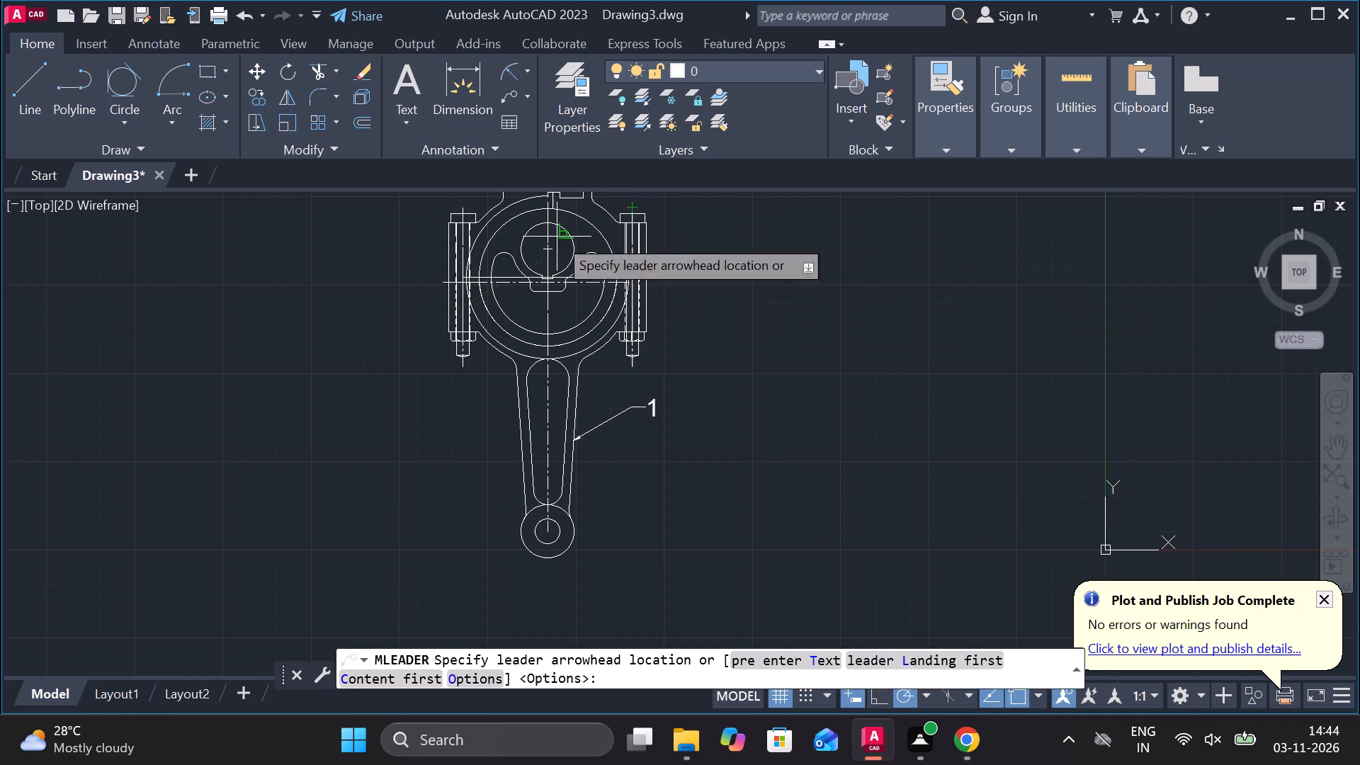
pyautogui.moveTo(708, 259); pyautogui.dragTo(769, 453, button='middle')
pyautogui.scroll(3, 528, 441)
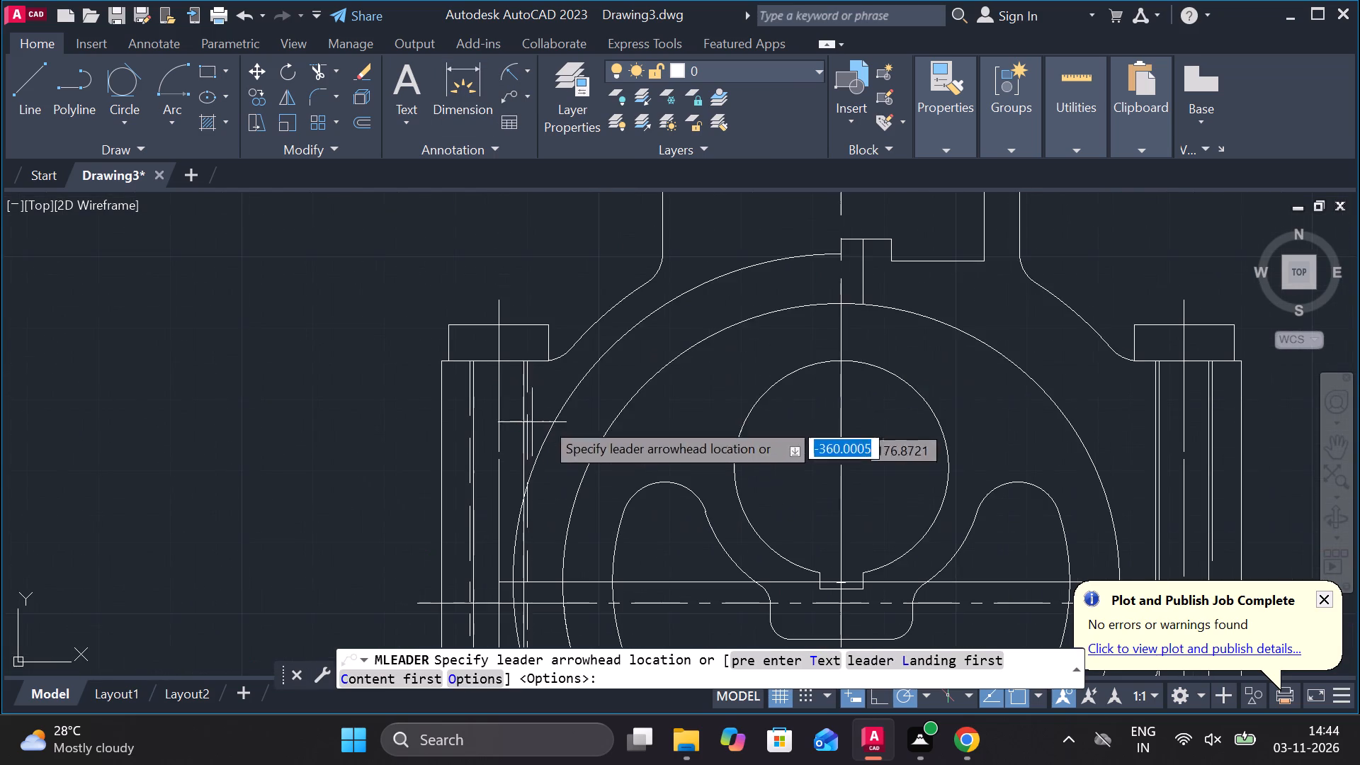
pyautogui.click(655, 252)
pyautogui.moveTo(653, 255); pyautogui.dragTo(688, 366, button='middle')
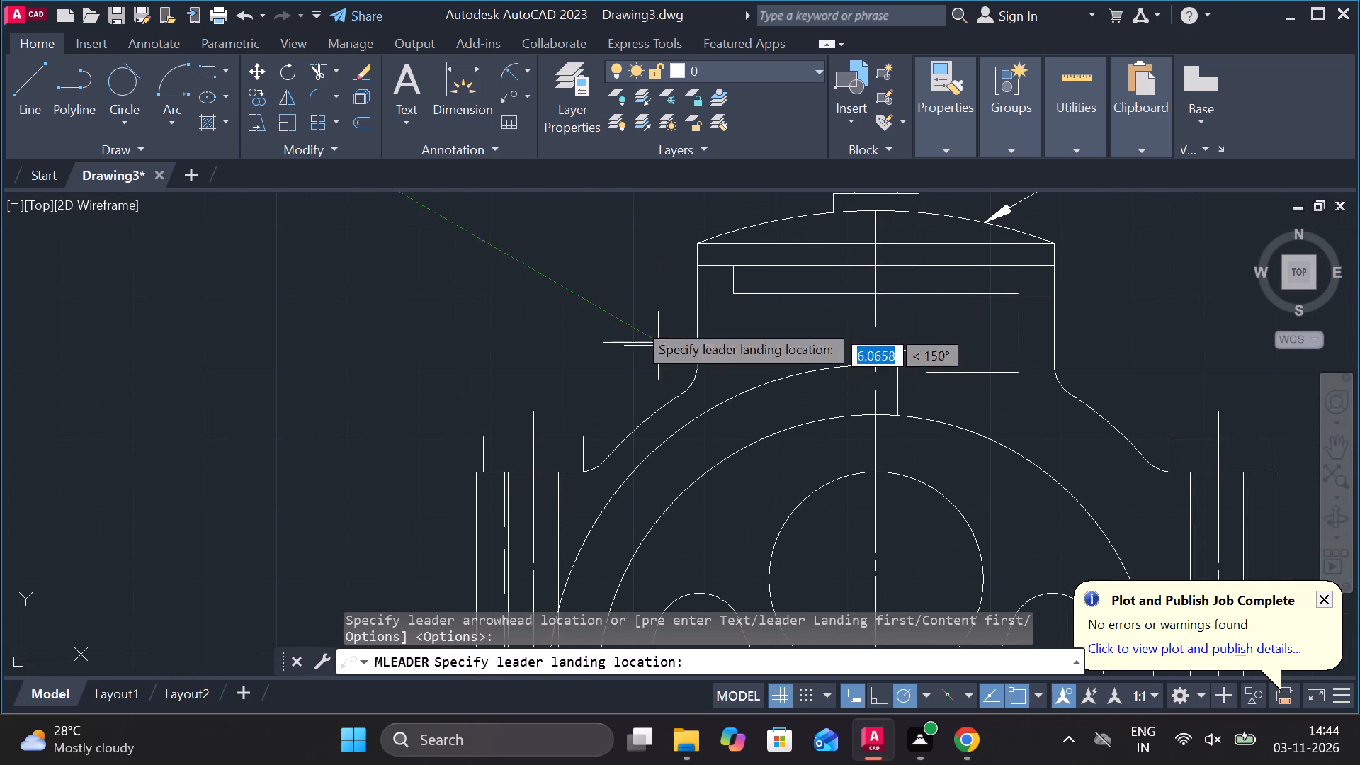
pyautogui.click(570, 259)
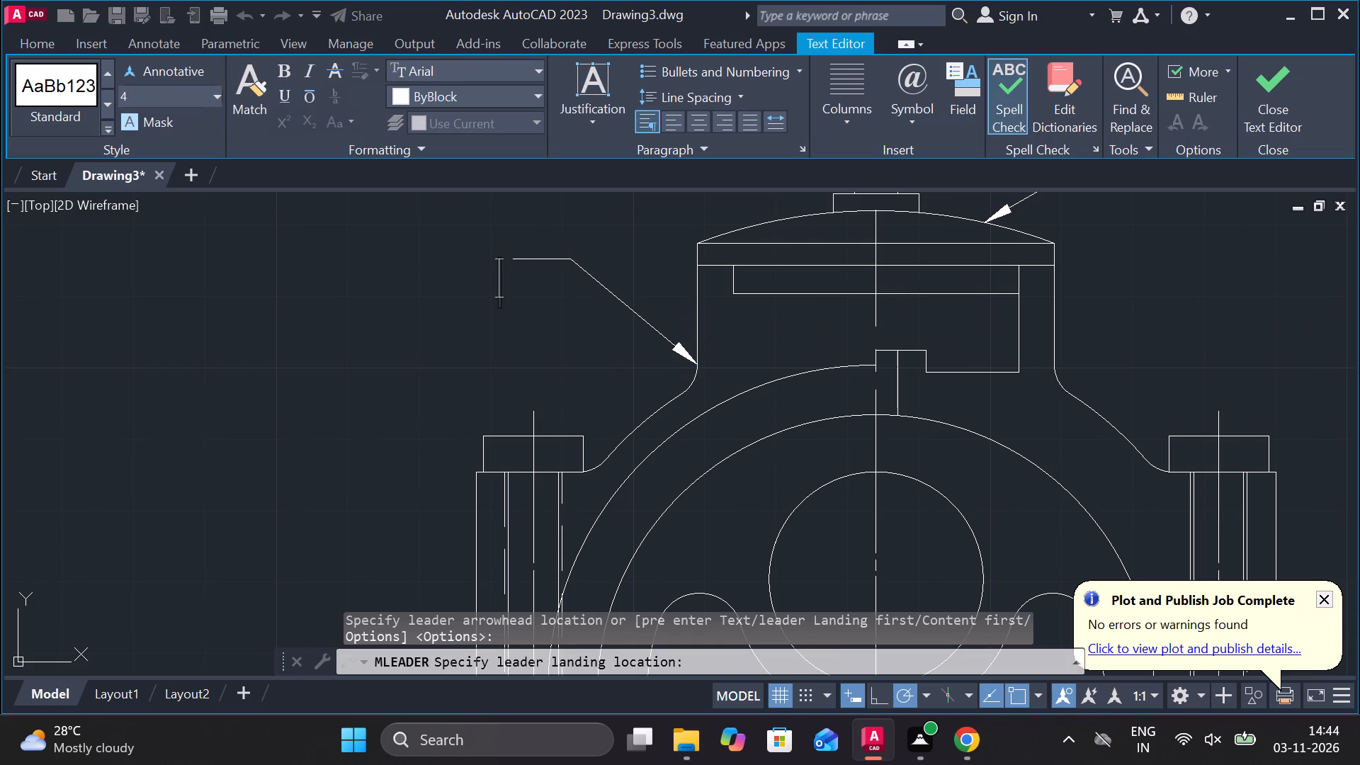
pyautogui.click(172, 96)
pyautogui.write('10')
pyautogui.press('Return')
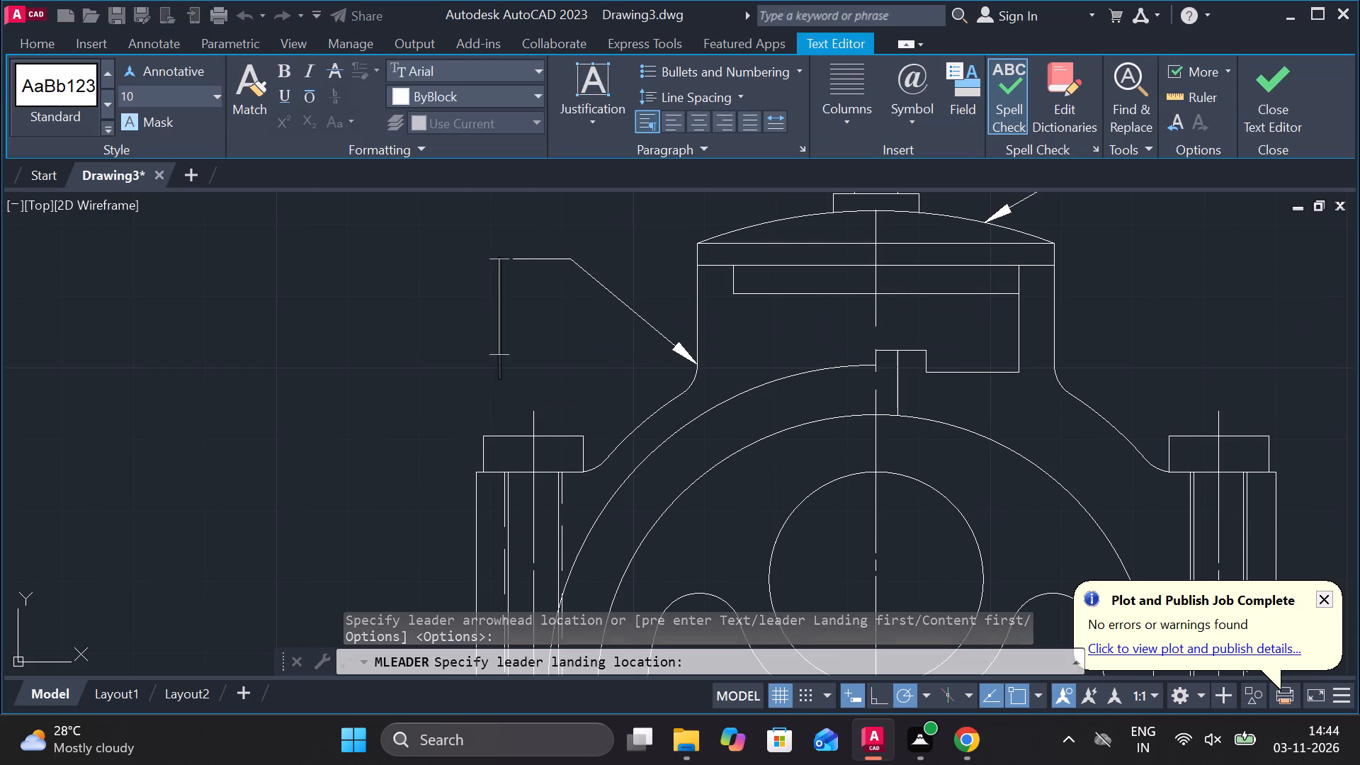
pyautogui.press('2')
pyautogui.click(1237, 97)
pyautogui.click(1254, 97)
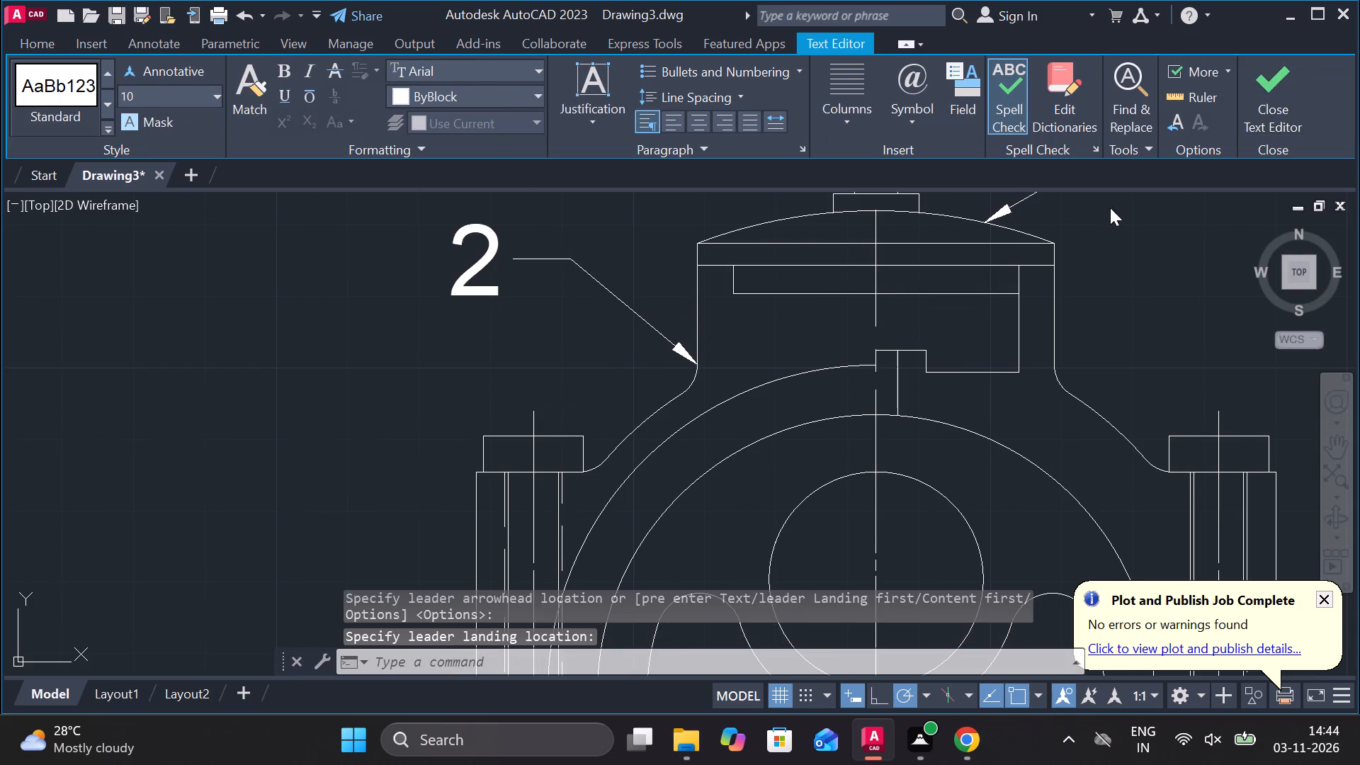
# Add a leader labelled 5, text height 10, pointing at the top right corner of the right bolt's head.
pyautogui.scroll(-3, 1010, 311)
pyautogui.moveTo(1137, 395); pyautogui.dragTo(1048, 392, button='middle')
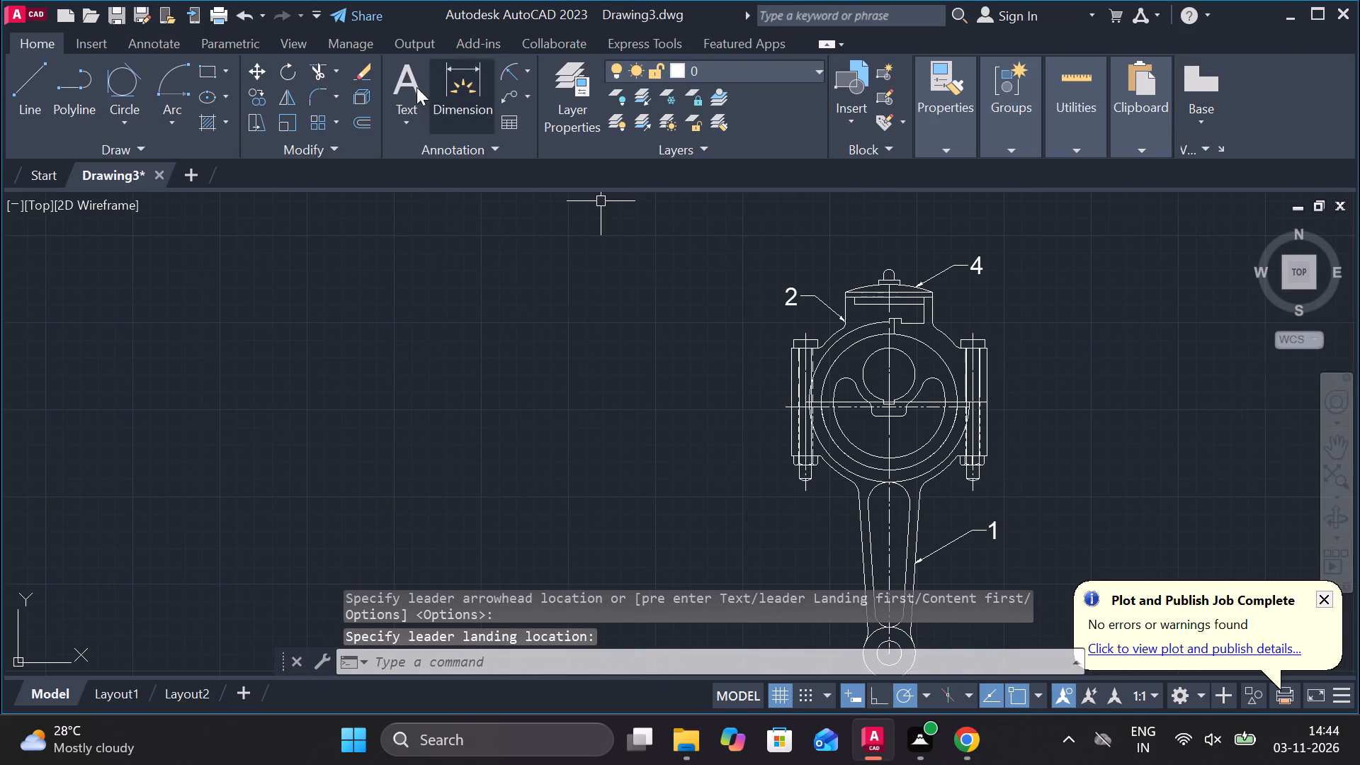
pyautogui.click(499, 97)
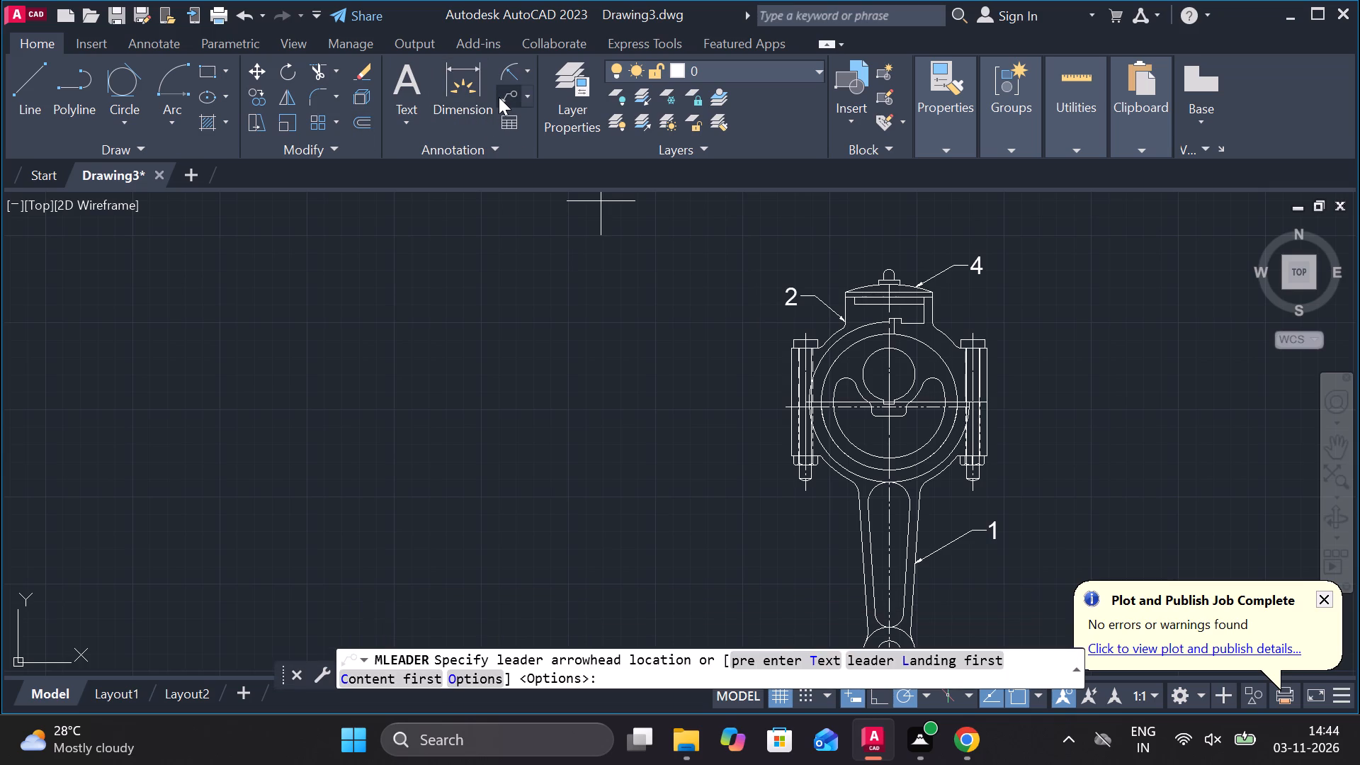
pyautogui.scroll(2, 1187, 370)
pyautogui.click(668, 283)
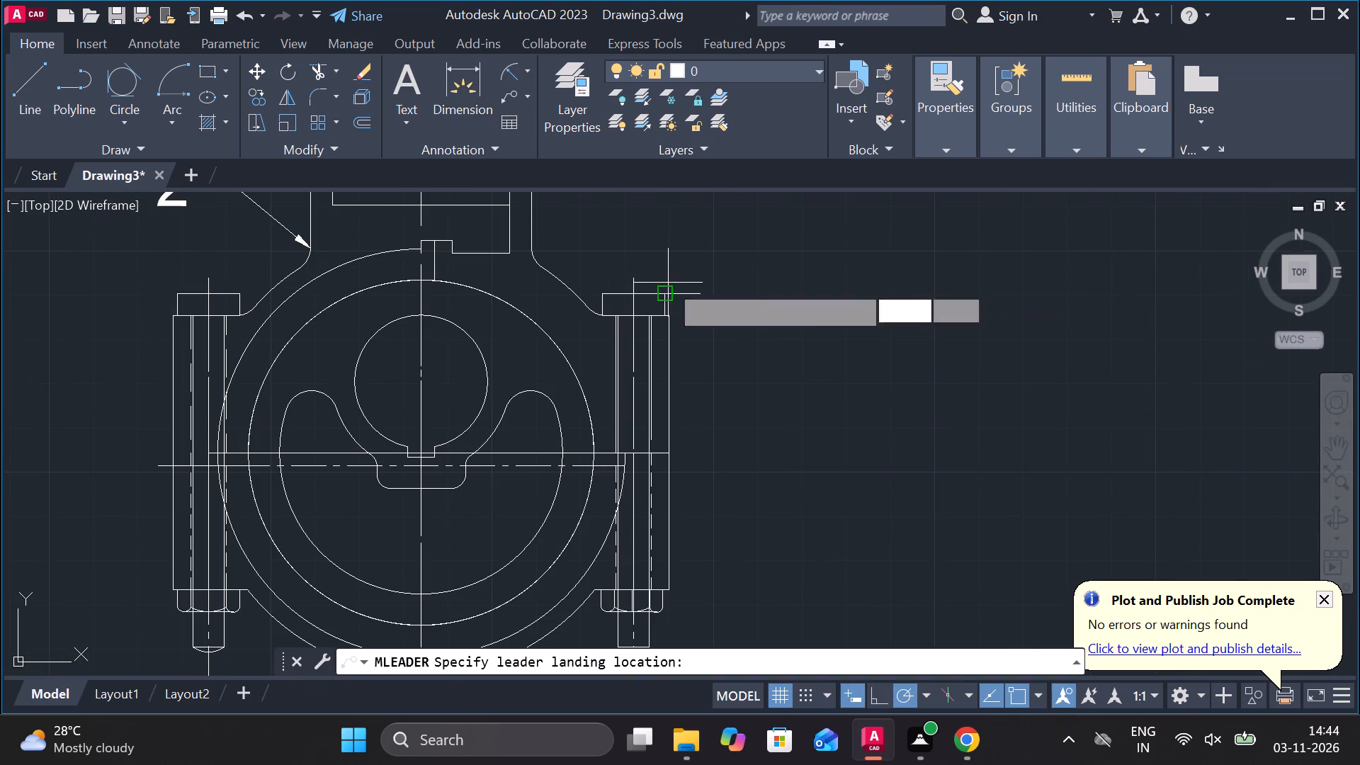
pyautogui.click(744, 234)
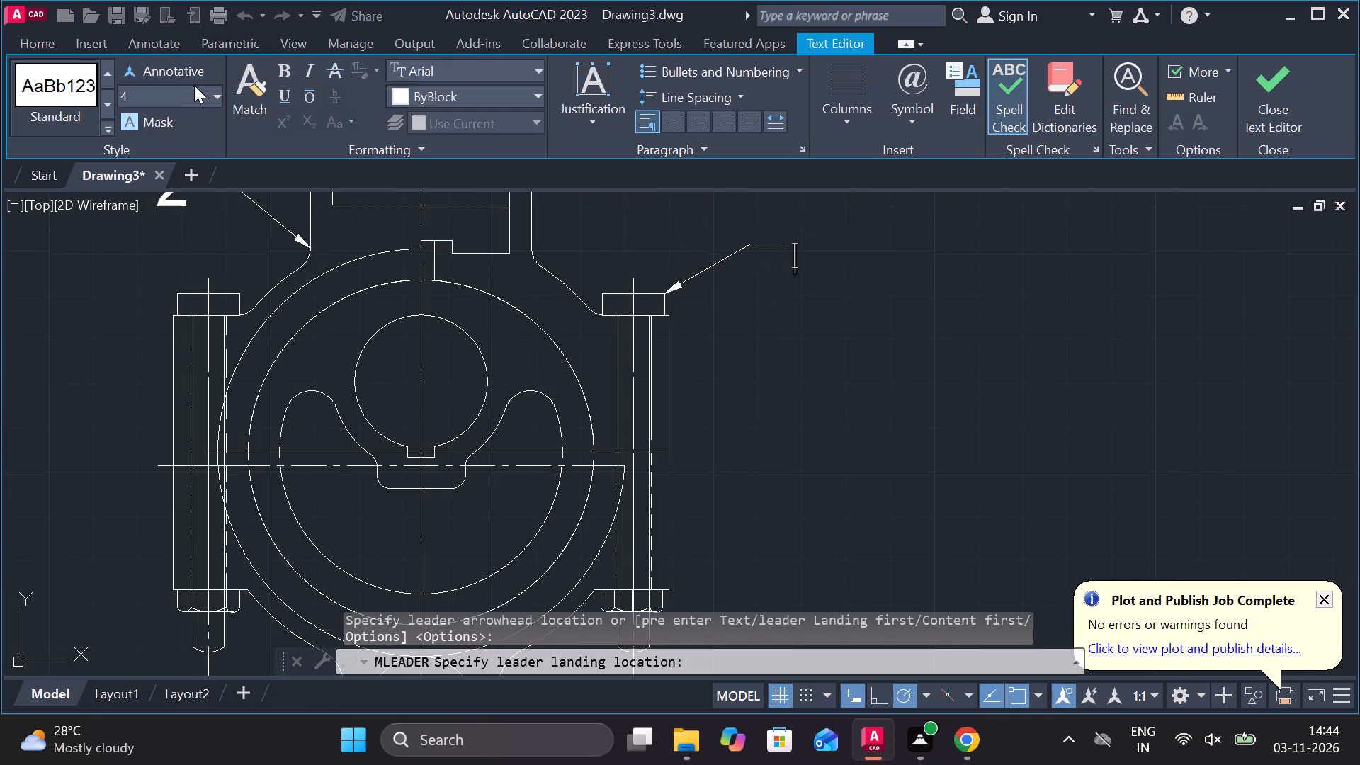
pyautogui.click(160, 90)
pyautogui.write('10')
pyautogui.press('Return')
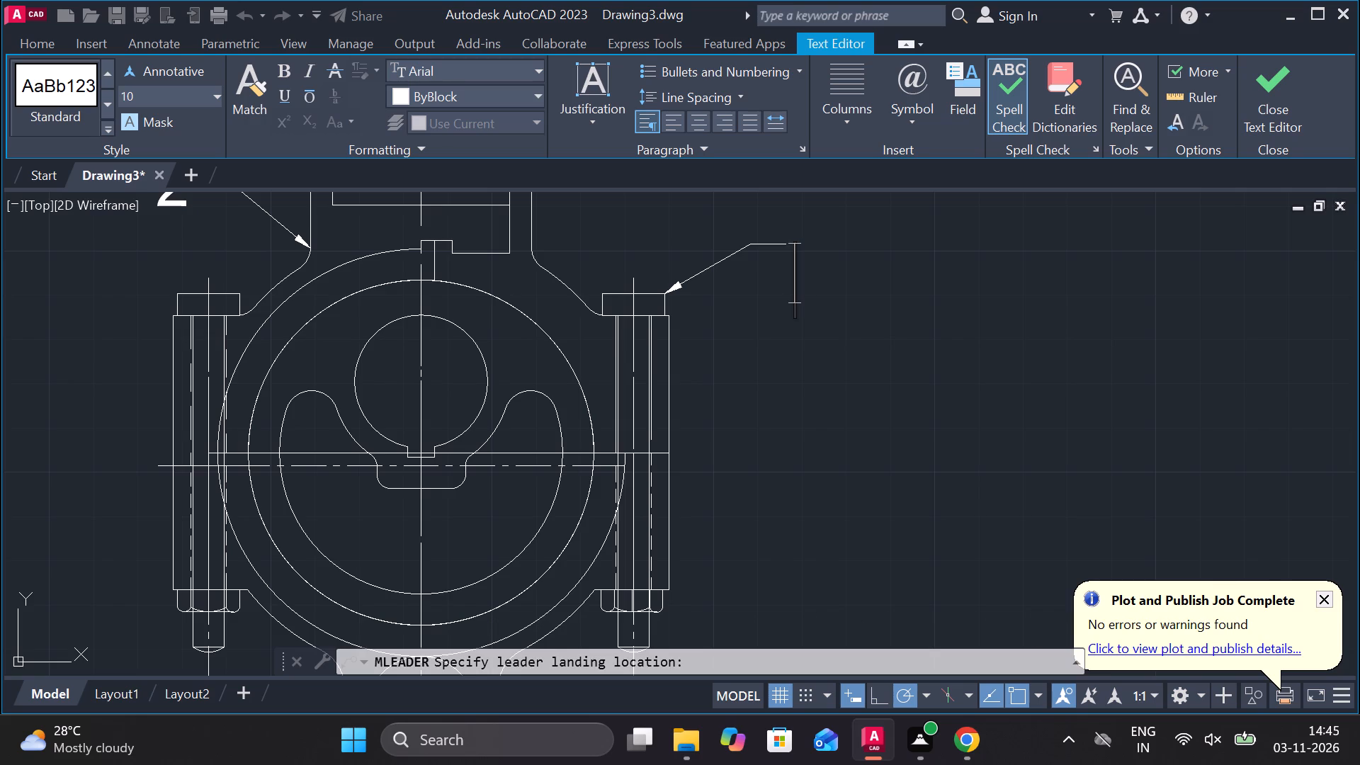
pyautogui.press('5')
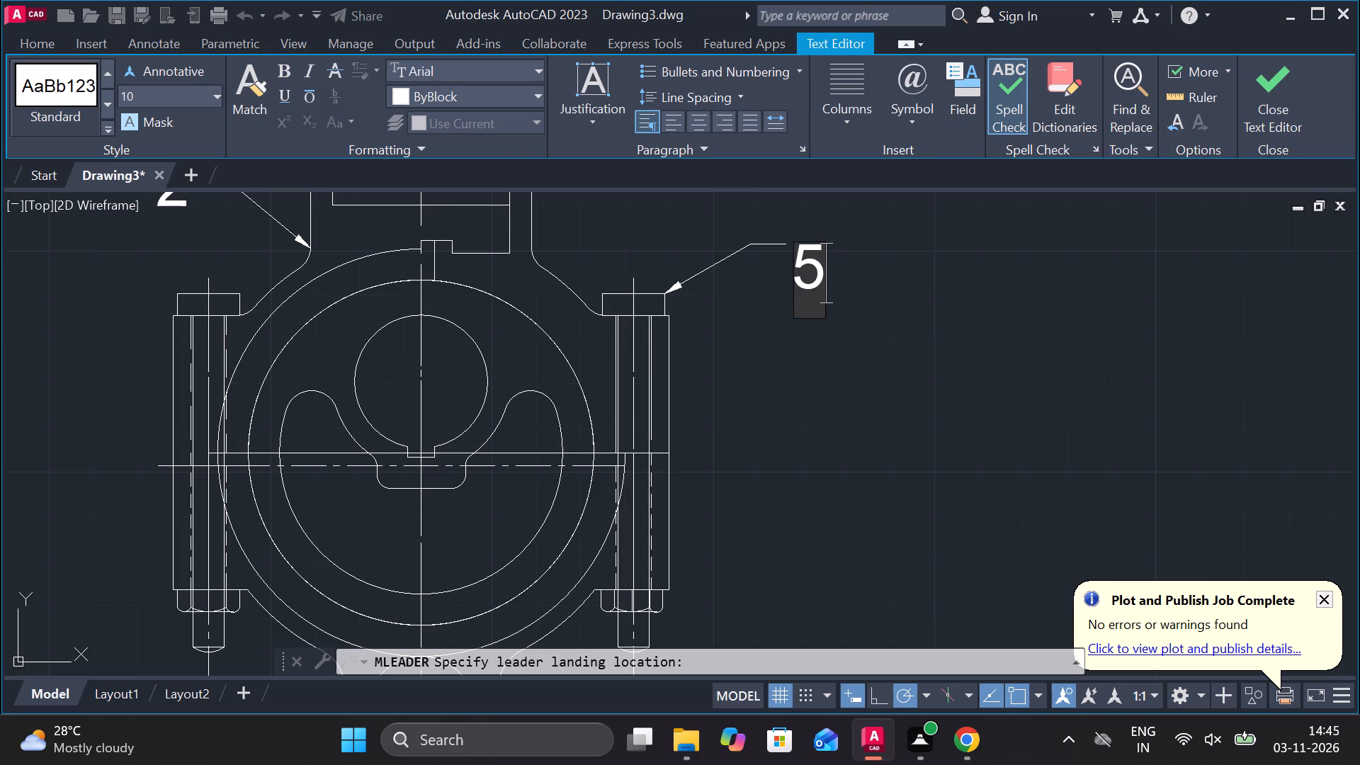
pyautogui.click(1290, 95)
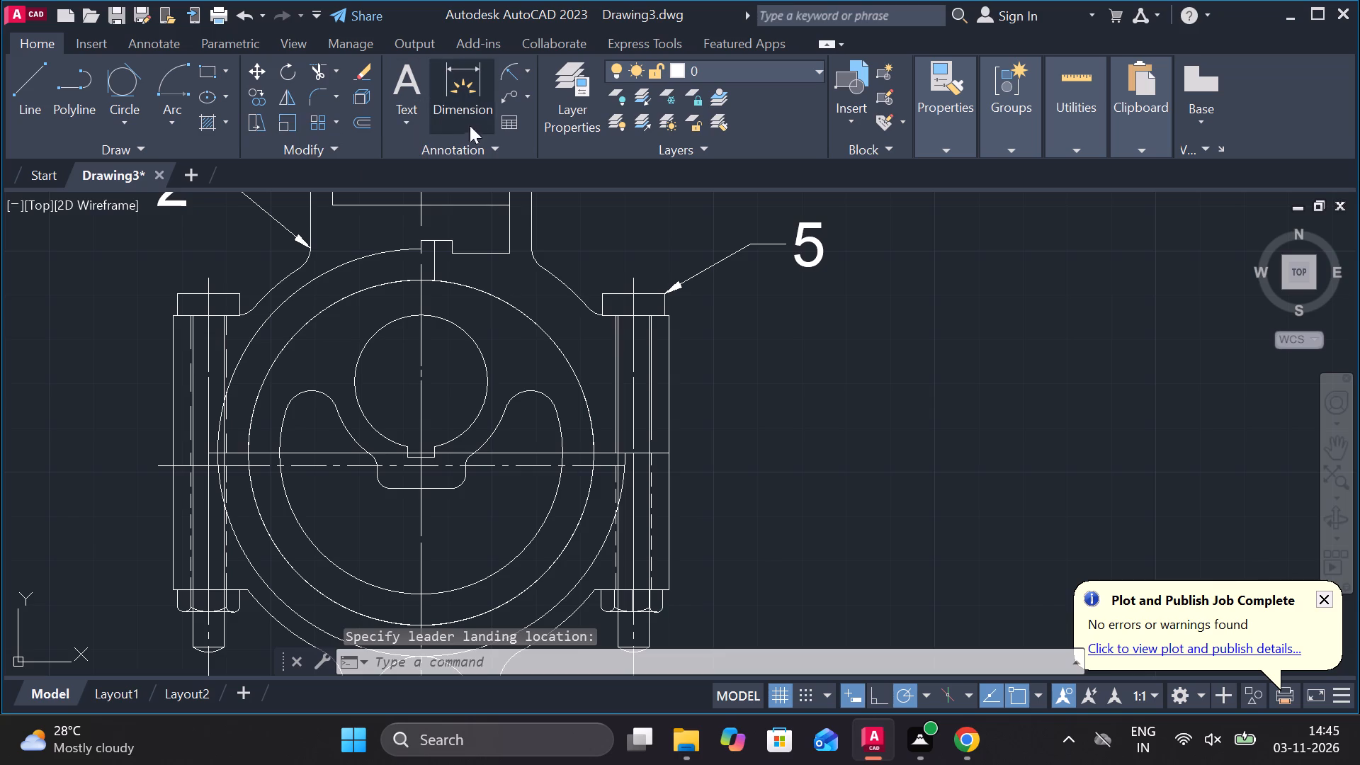
# Add a leader labelled 3, text height 10, from the disc's outer circle to the right, below label 5.
pyautogui.click(500, 98)
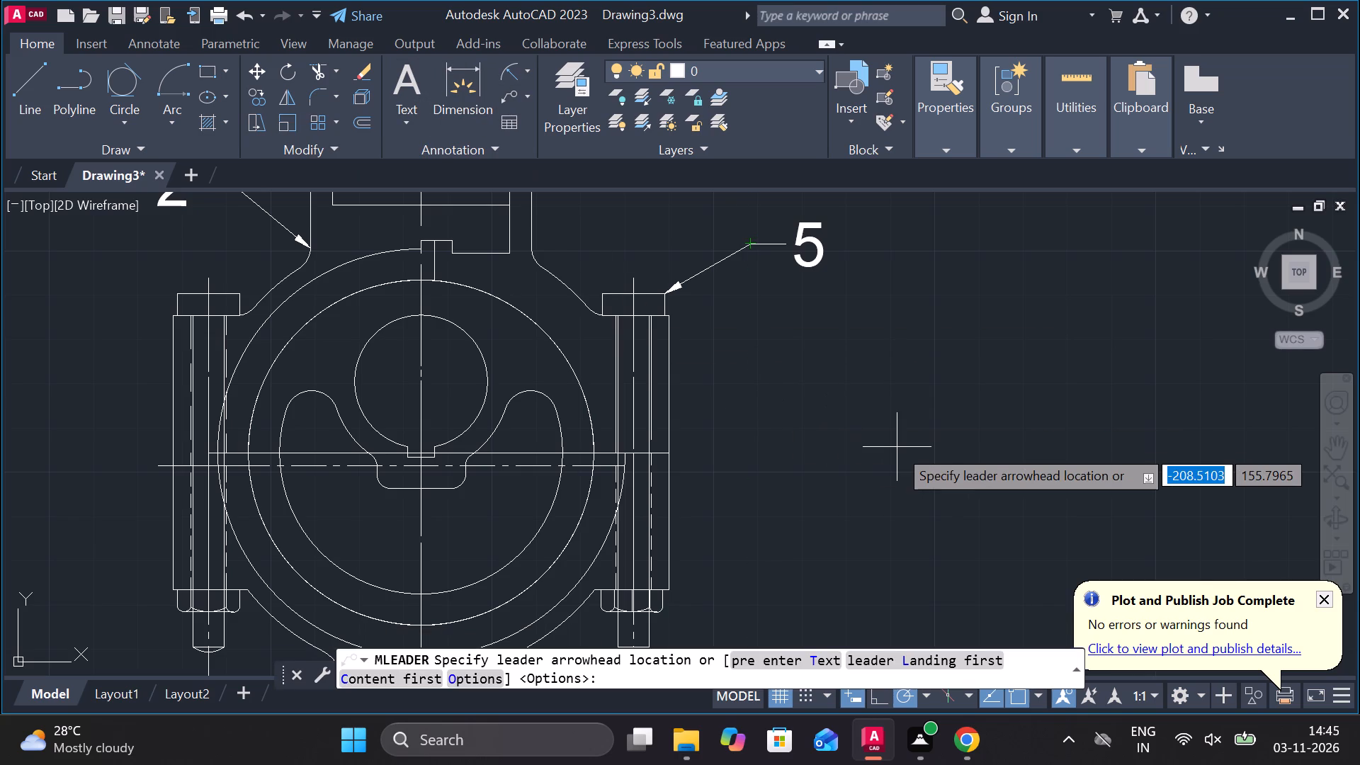
pyautogui.click(586, 371)
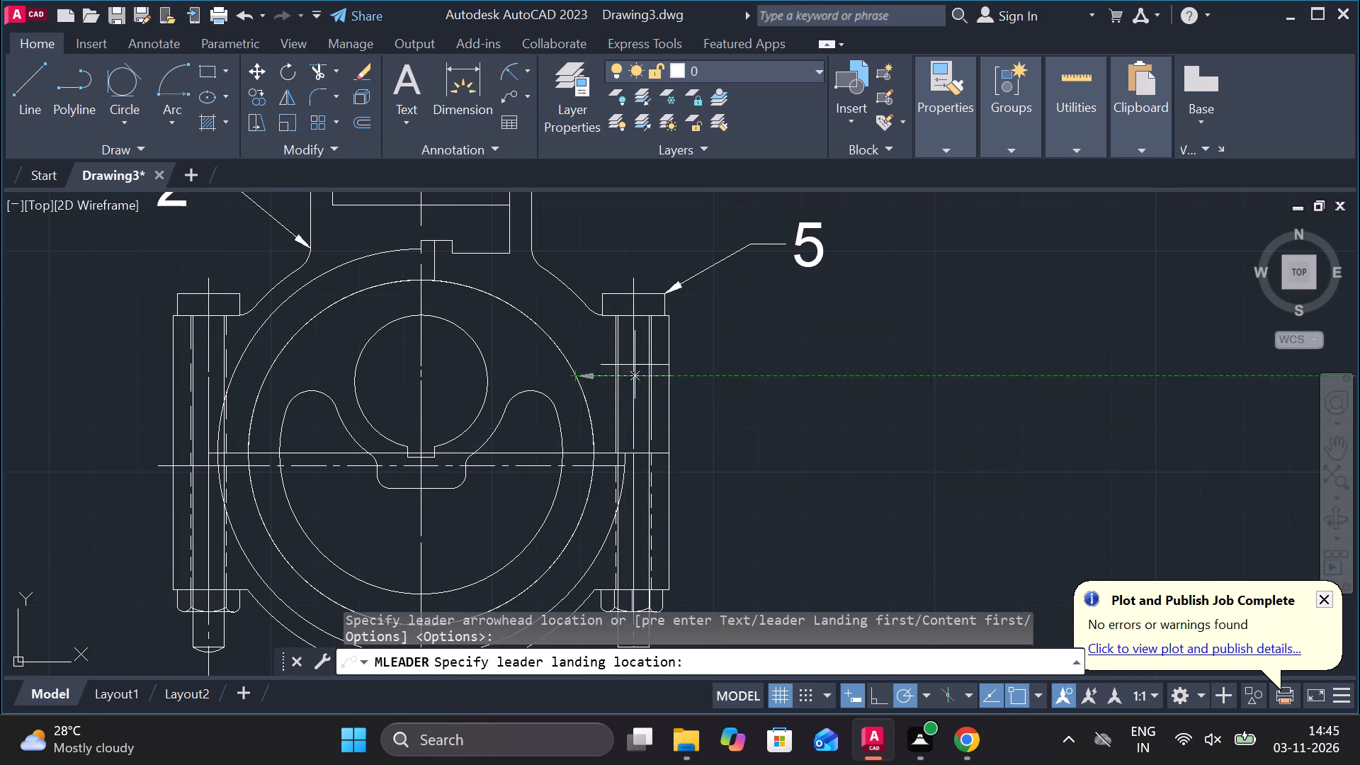
pyautogui.click(741, 336)
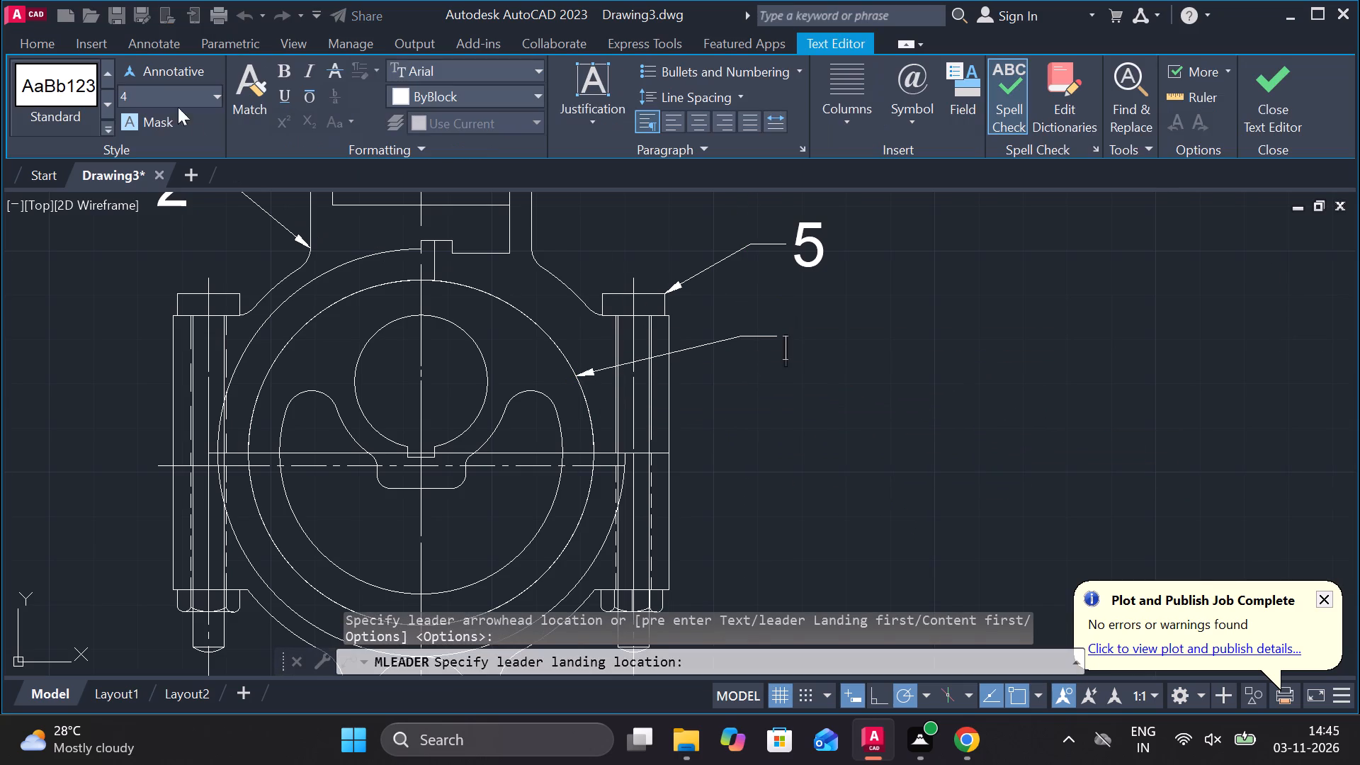
pyautogui.click(164, 91)
pyautogui.press('1')
pyautogui.press('0')
pyautogui.press('Return')
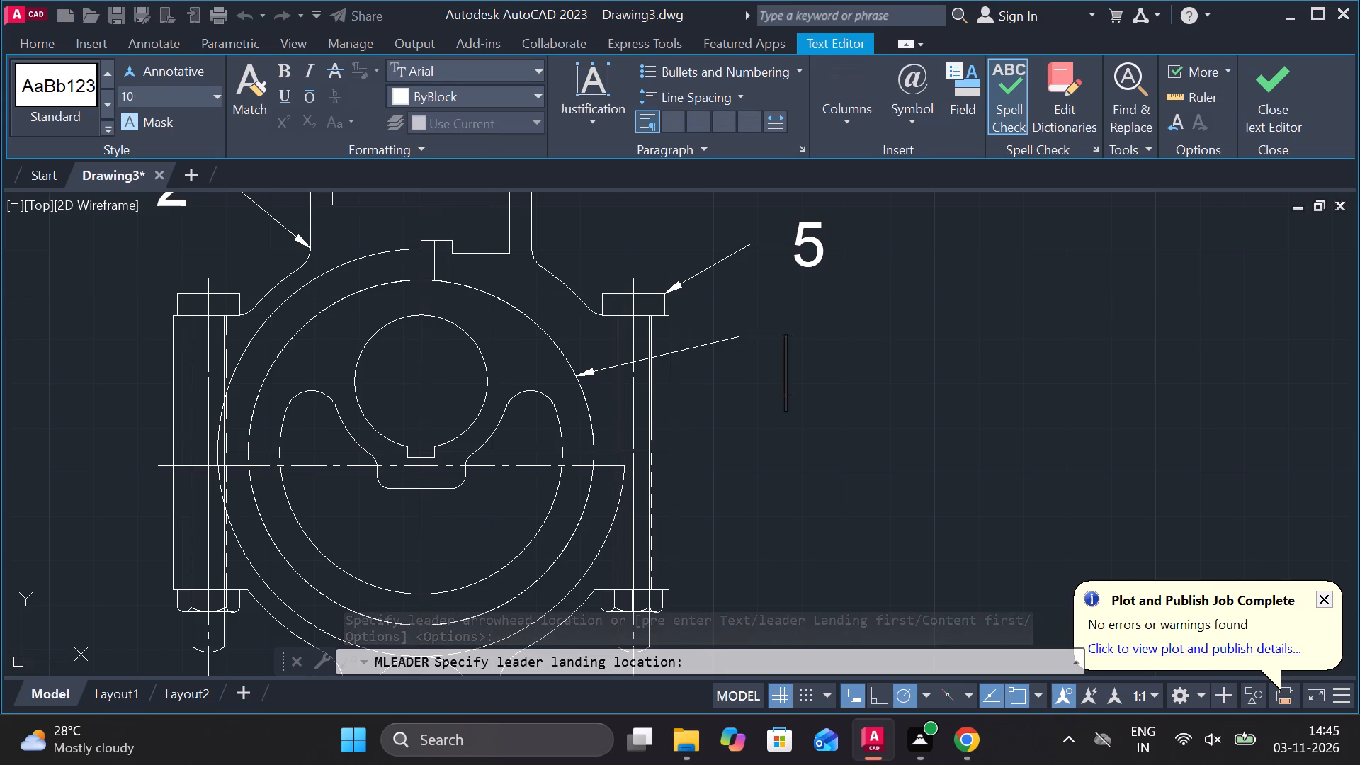
pyautogui.press('3')
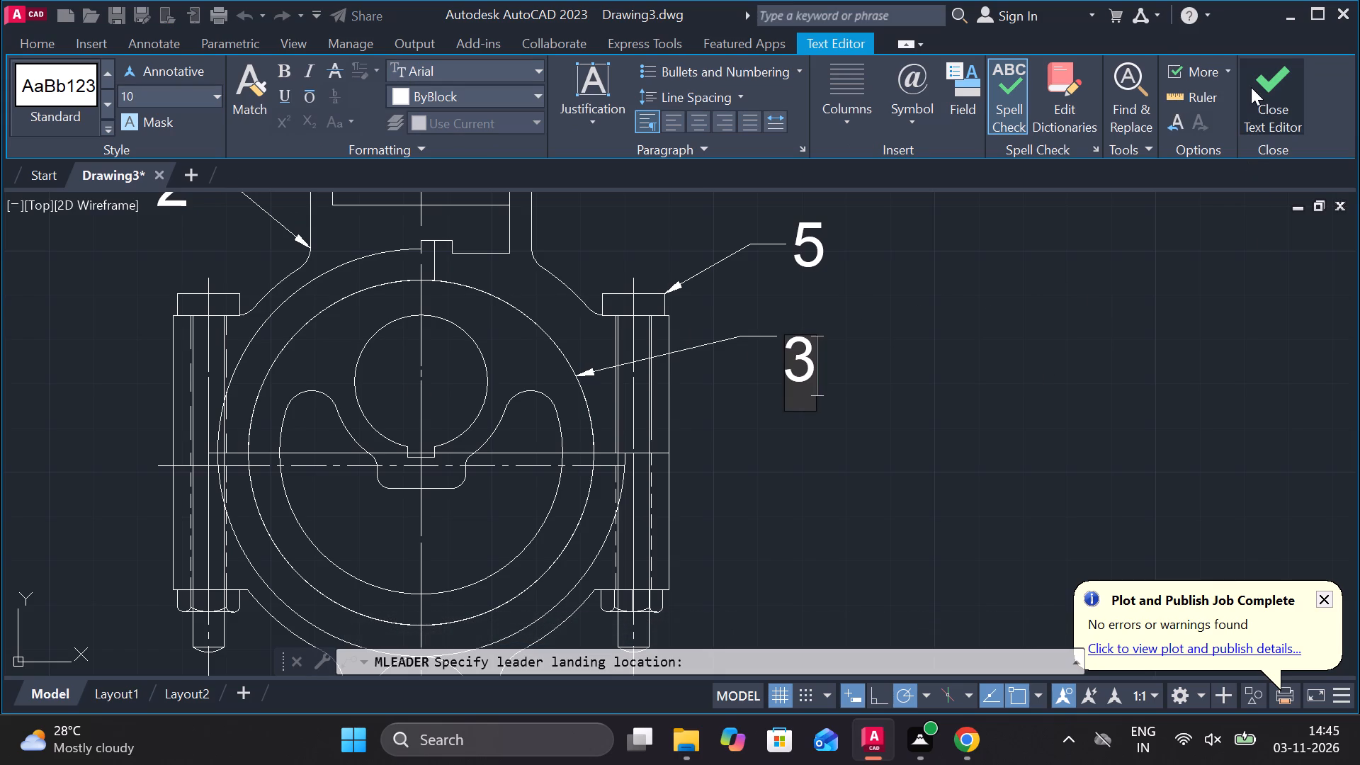
pyautogui.click(1251, 87)
pyautogui.press('Escape')
# Erase the full circle overlapping the arcs at the disc's outer edge.
pyautogui.click(542, 324)
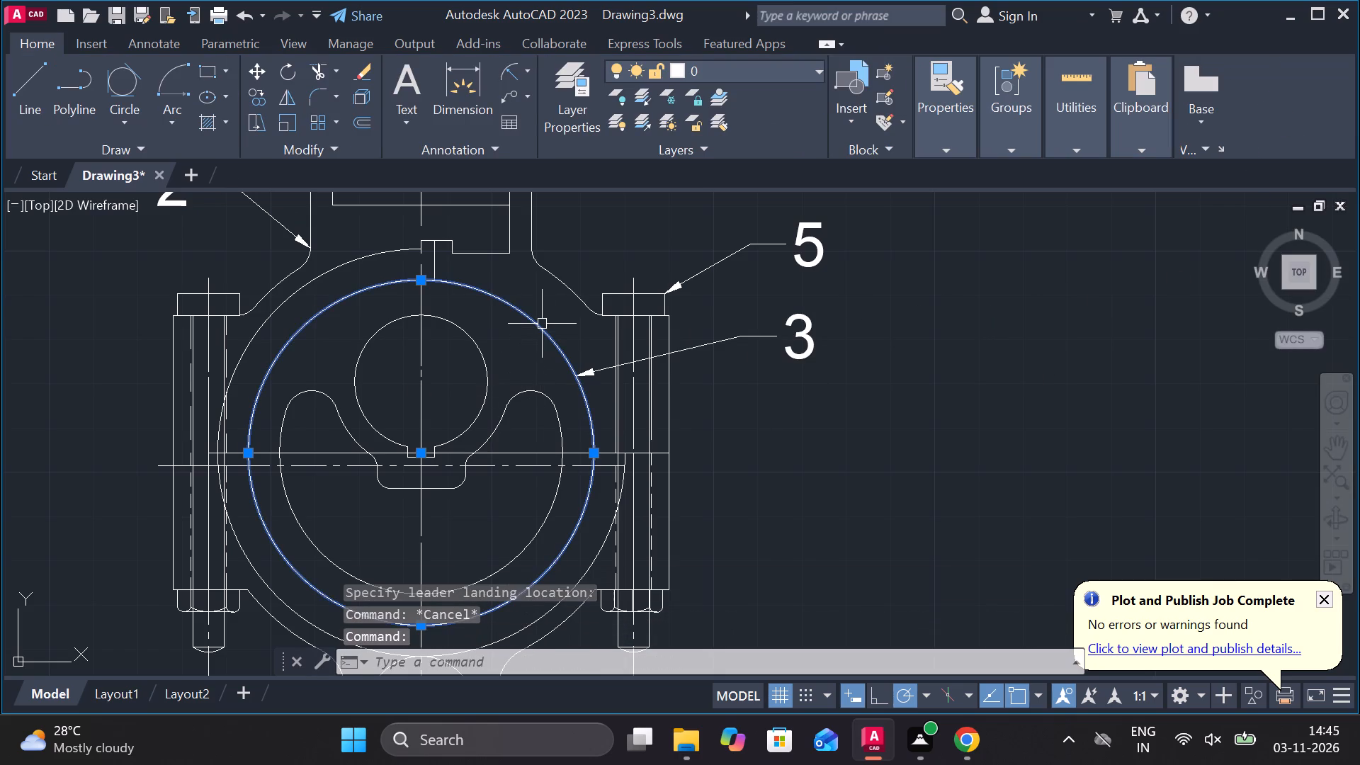
pyautogui.write('E')
pyautogui.press('space')
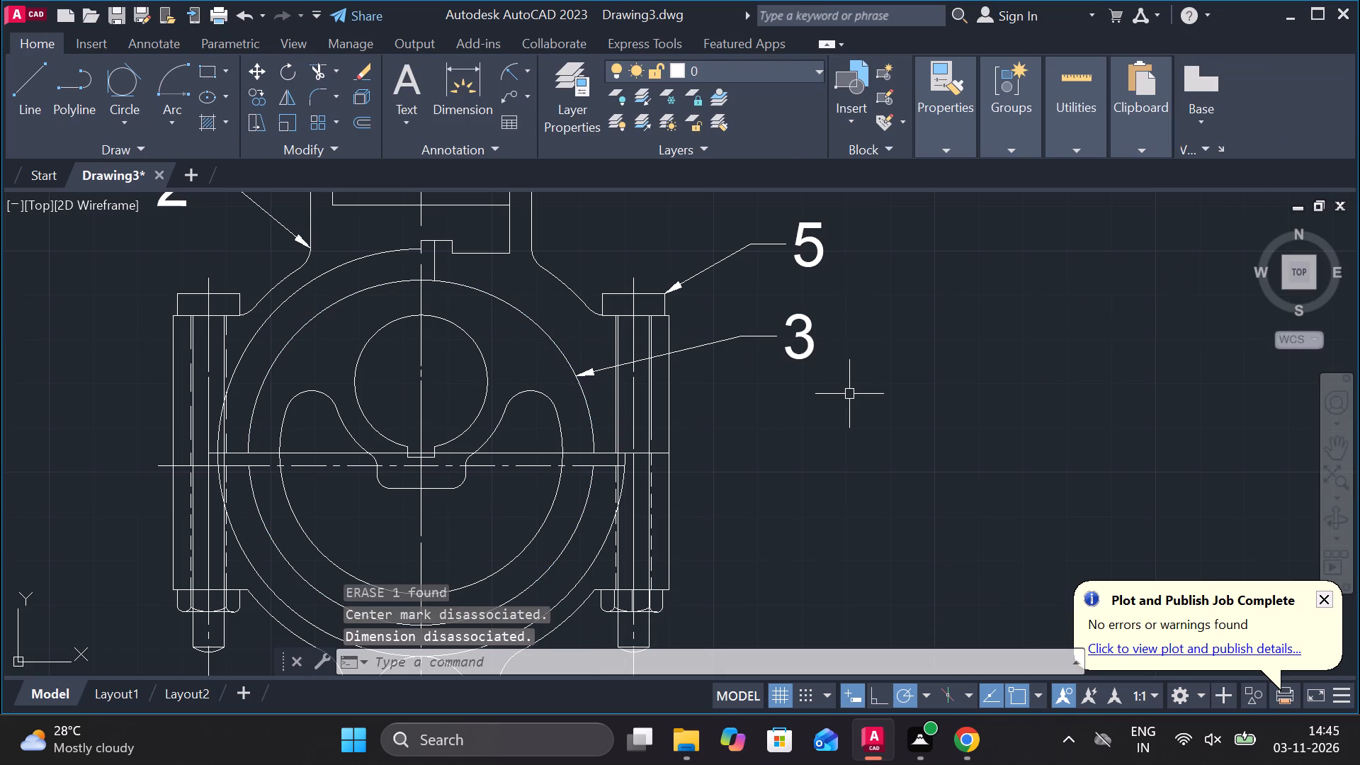
pyautogui.moveTo(817, 468); pyautogui.dragTo(855, 425, button='middle')
pyautogui.moveTo(855, 425); pyautogui.dragTo(927, 351, button='middle')
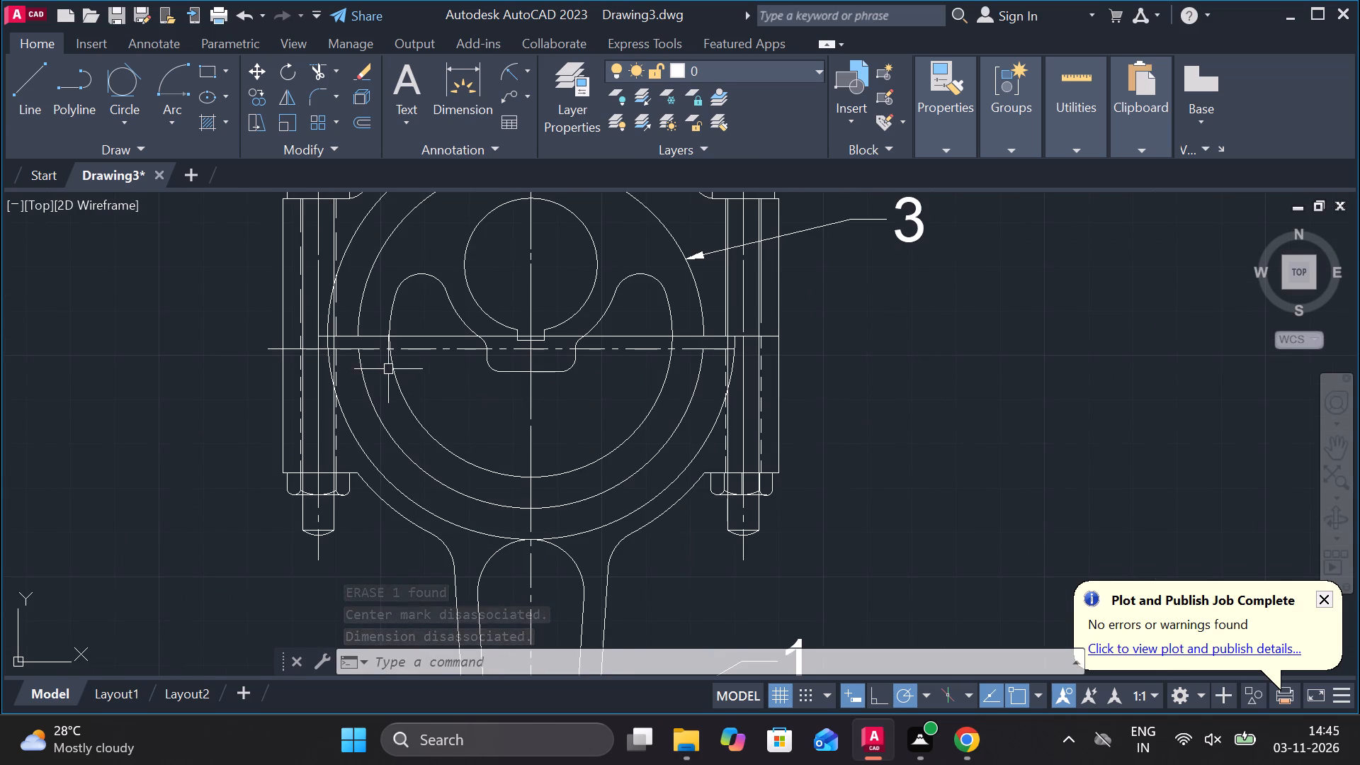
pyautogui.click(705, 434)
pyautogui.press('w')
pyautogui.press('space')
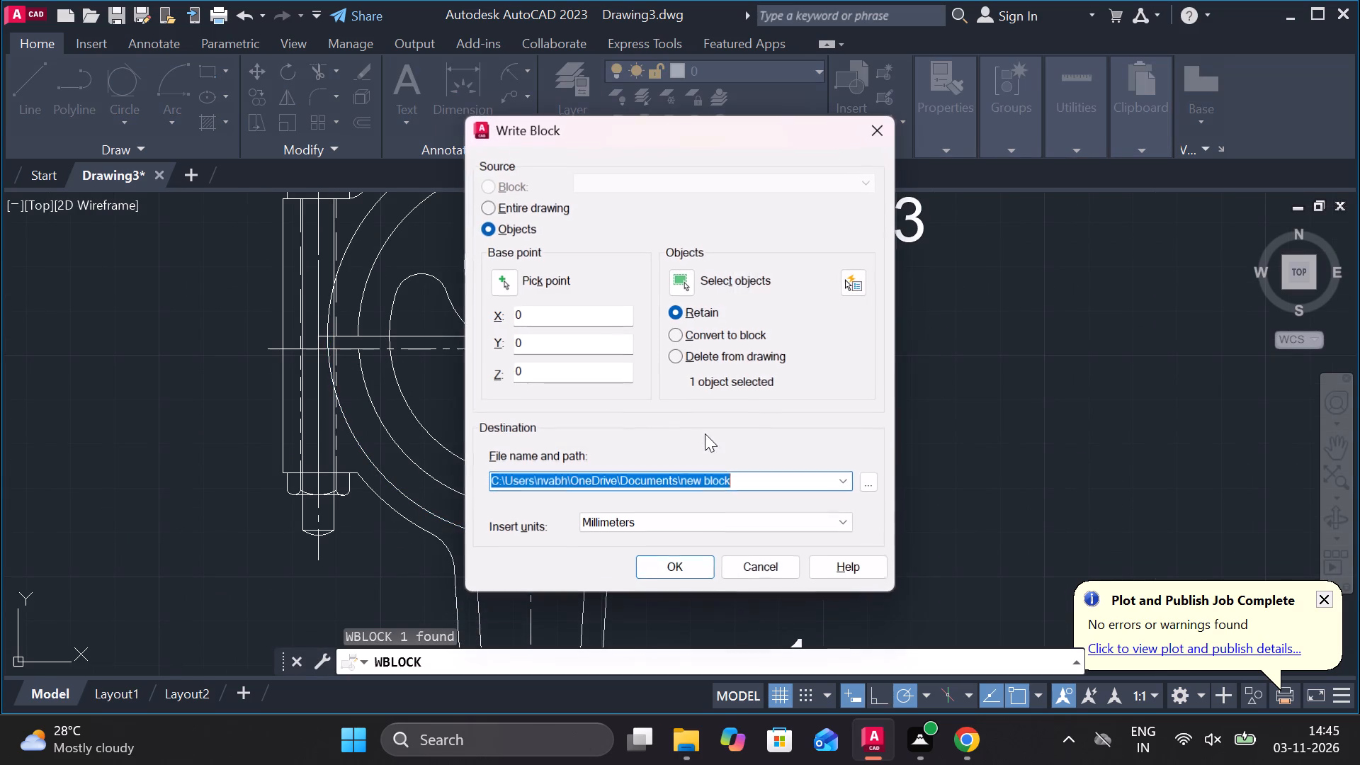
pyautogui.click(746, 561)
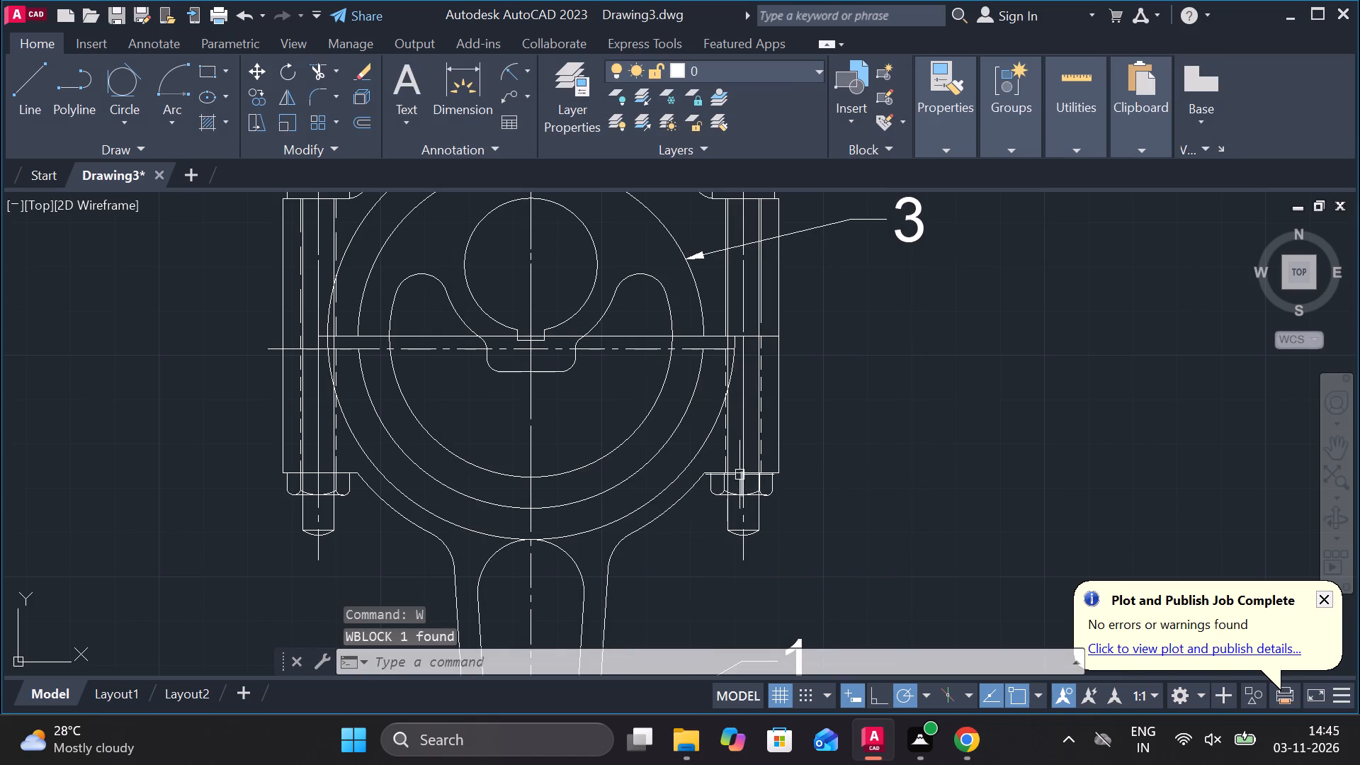
# Erase the large lower arc surrounding the disc between the two bolts in the assembly.
pyautogui.click(703, 451)
pyautogui.write('E')
pyautogui.press('space')
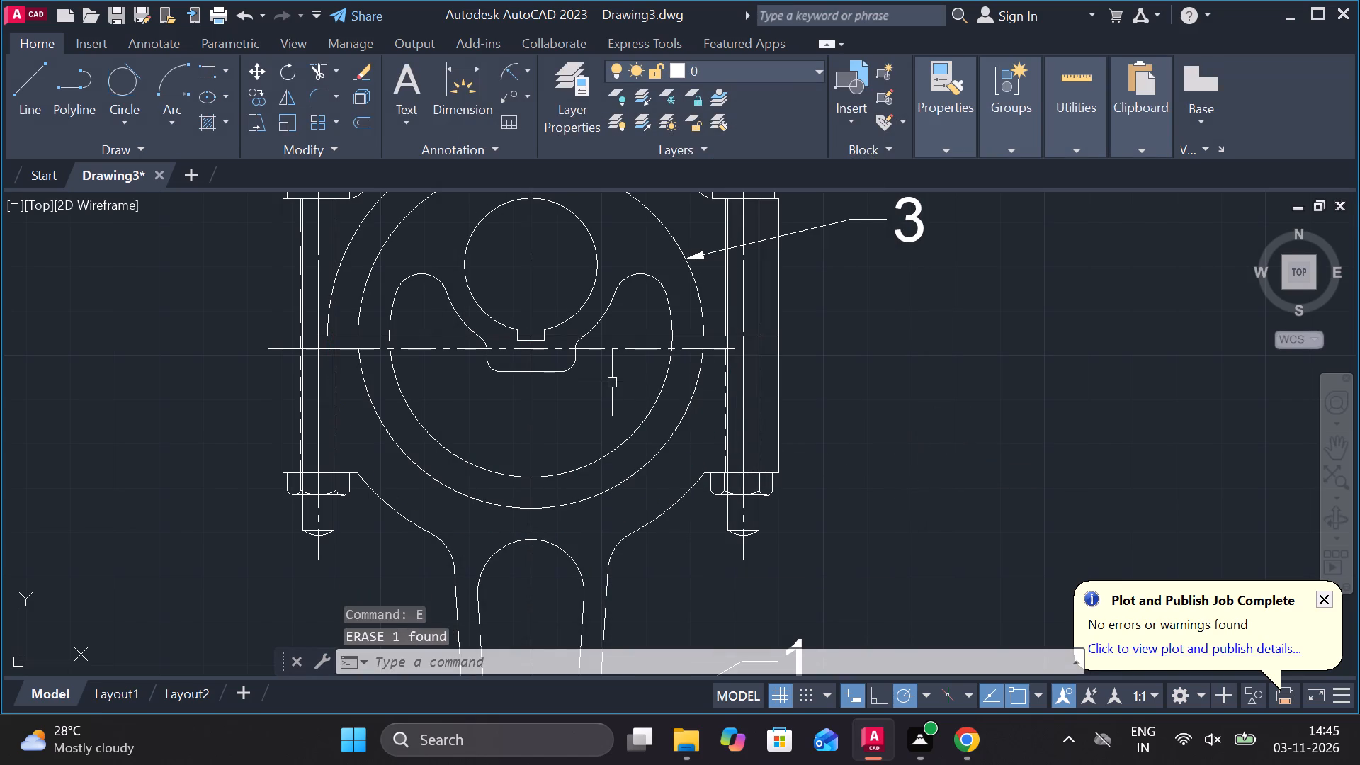
# Trim off the lower end of the cap's arc where it overlaps the left bolt, up to the bolt's inner line.
pyautogui.moveTo(419, 300); pyautogui.dragTo(436, 319, button='middle')
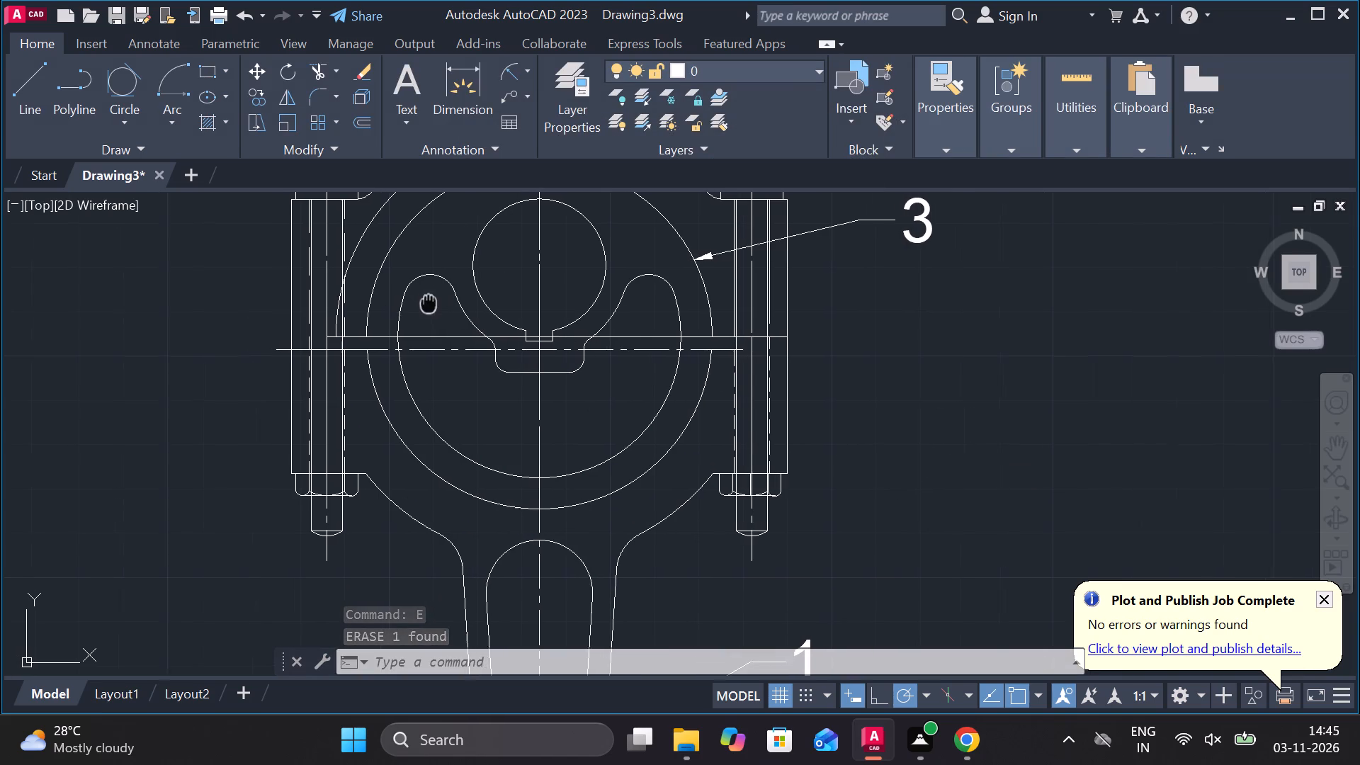
pyautogui.moveTo(436, 319); pyautogui.dragTo(456, 394, button='middle')
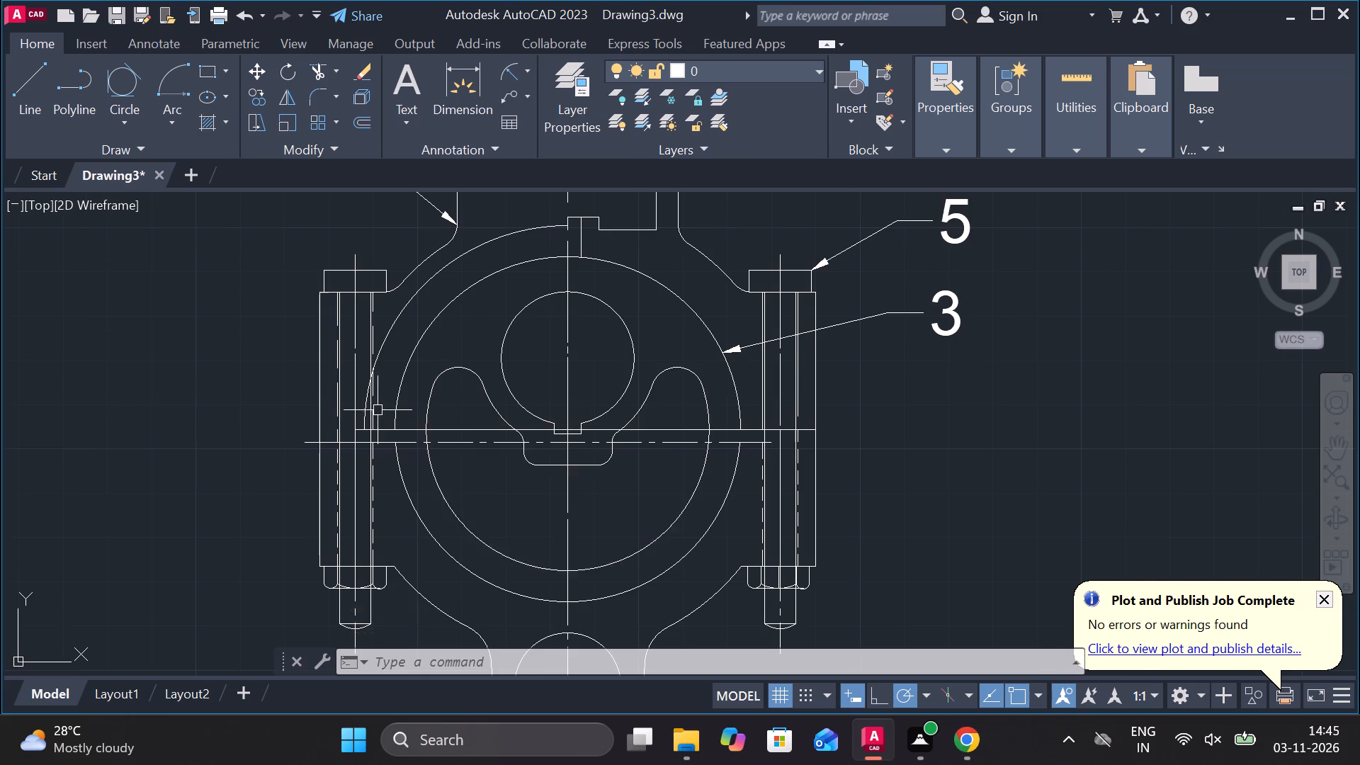
pyautogui.scroll(2, 378, 410)
pyautogui.write('TR')
pyautogui.press('space')
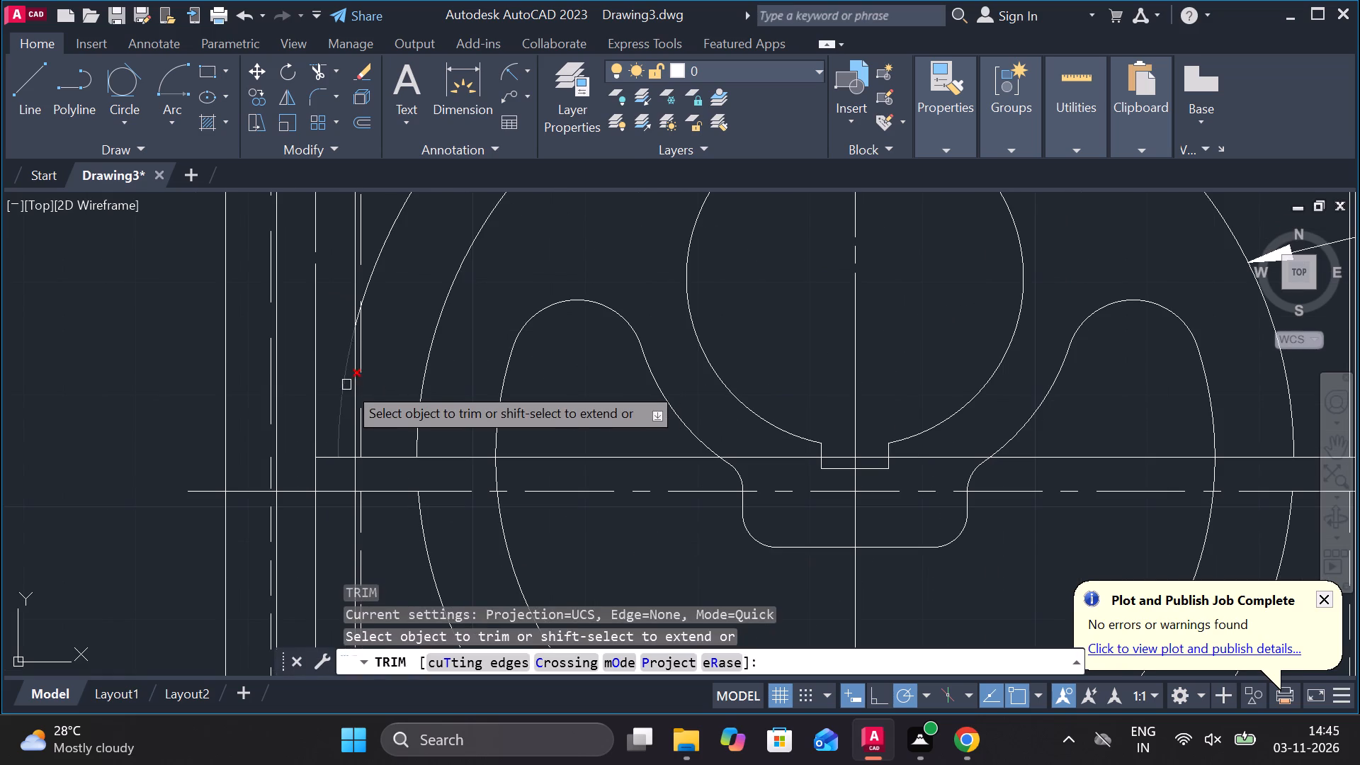
pyautogui.click(346, 385)
pyautogui.scroll(3, 353, 322)
pyautogui.click(363, 311)
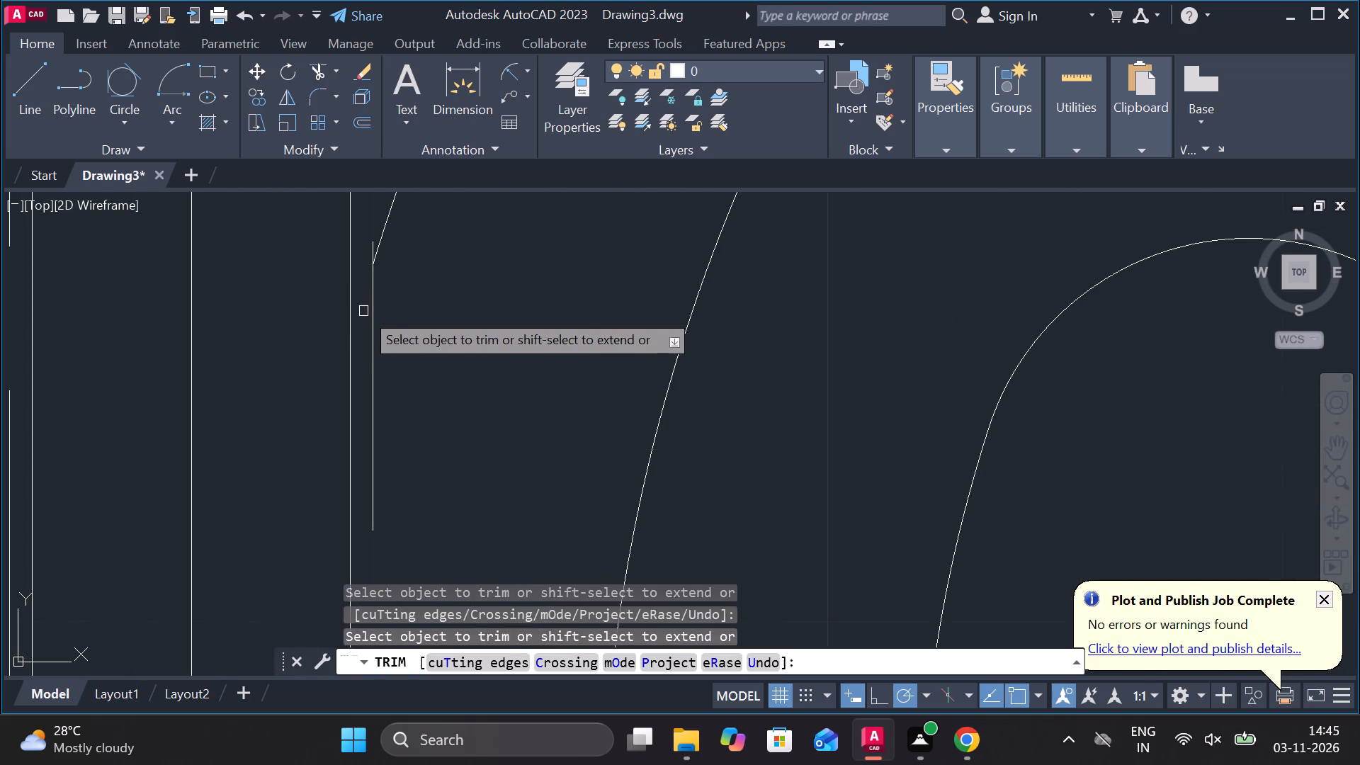
pyautogui.scroll(-6, 363, 311)
pyautogui.press('Escape')
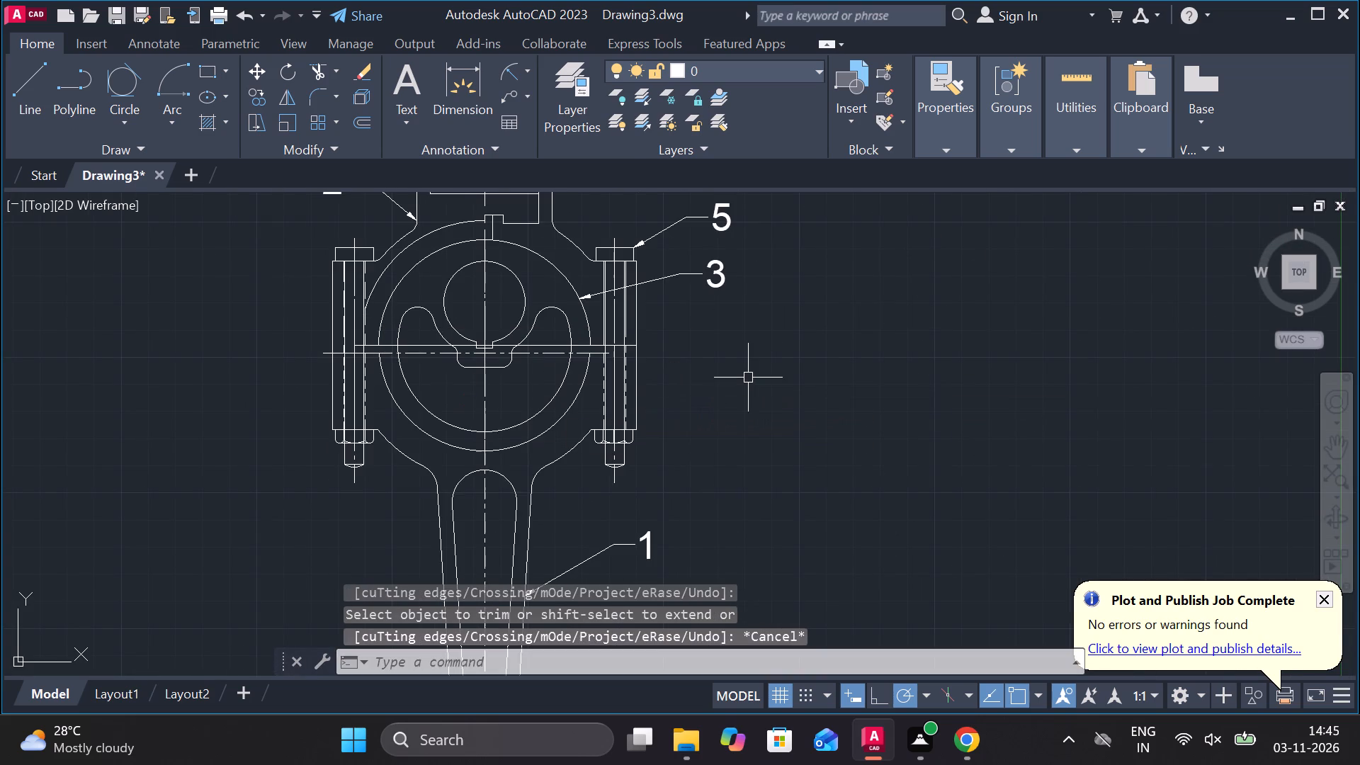
# Move the whole labelled assembly to the right side of the part drawings.
pyautogui.scroll(-2, 747, 378)
pyautogui.moveTo(684, 379); pyautogui.dragTo(677, 377, button='middle')
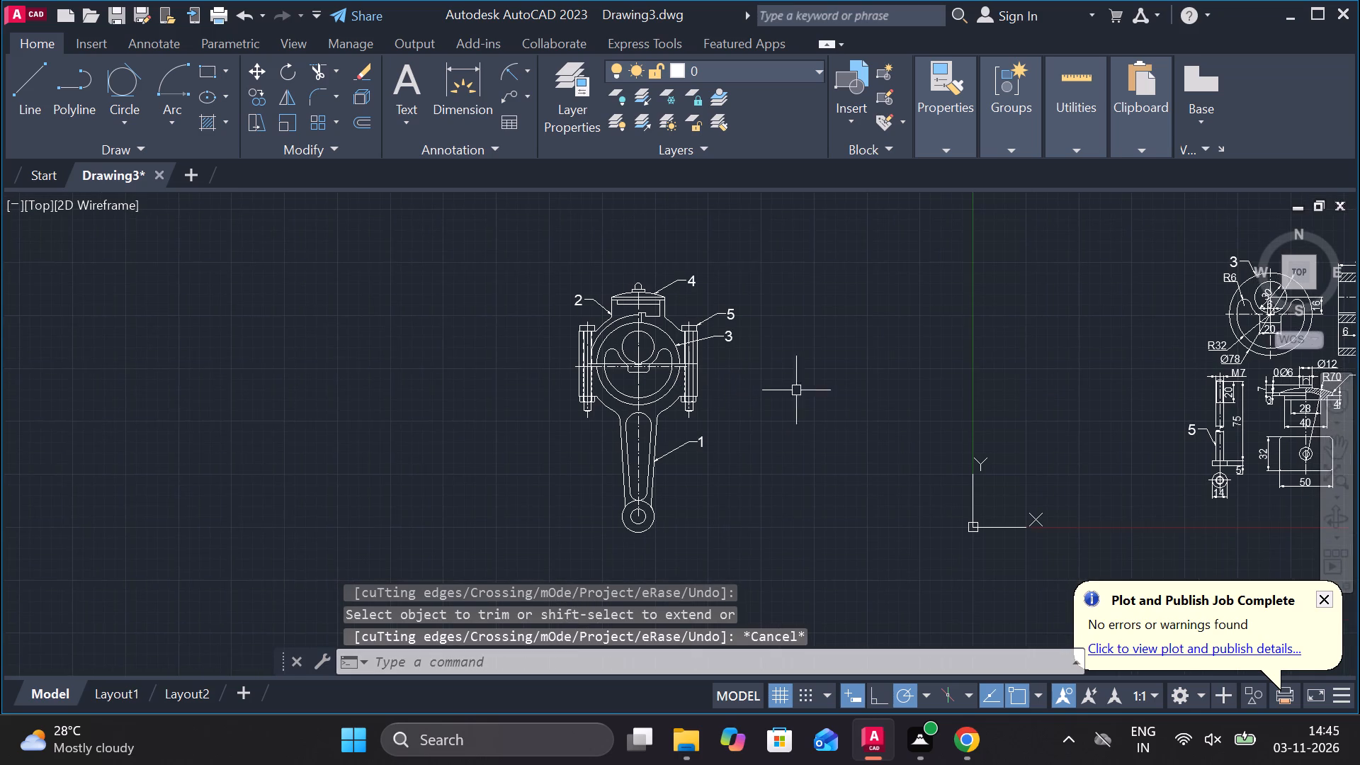
pyautogui.moveTo(783, 385); pyautogui.dragTo(742, 372, button='middle')
pyautogui.moveTo(708, 372); pyautogui.dragTo(642, 352, button='middle')
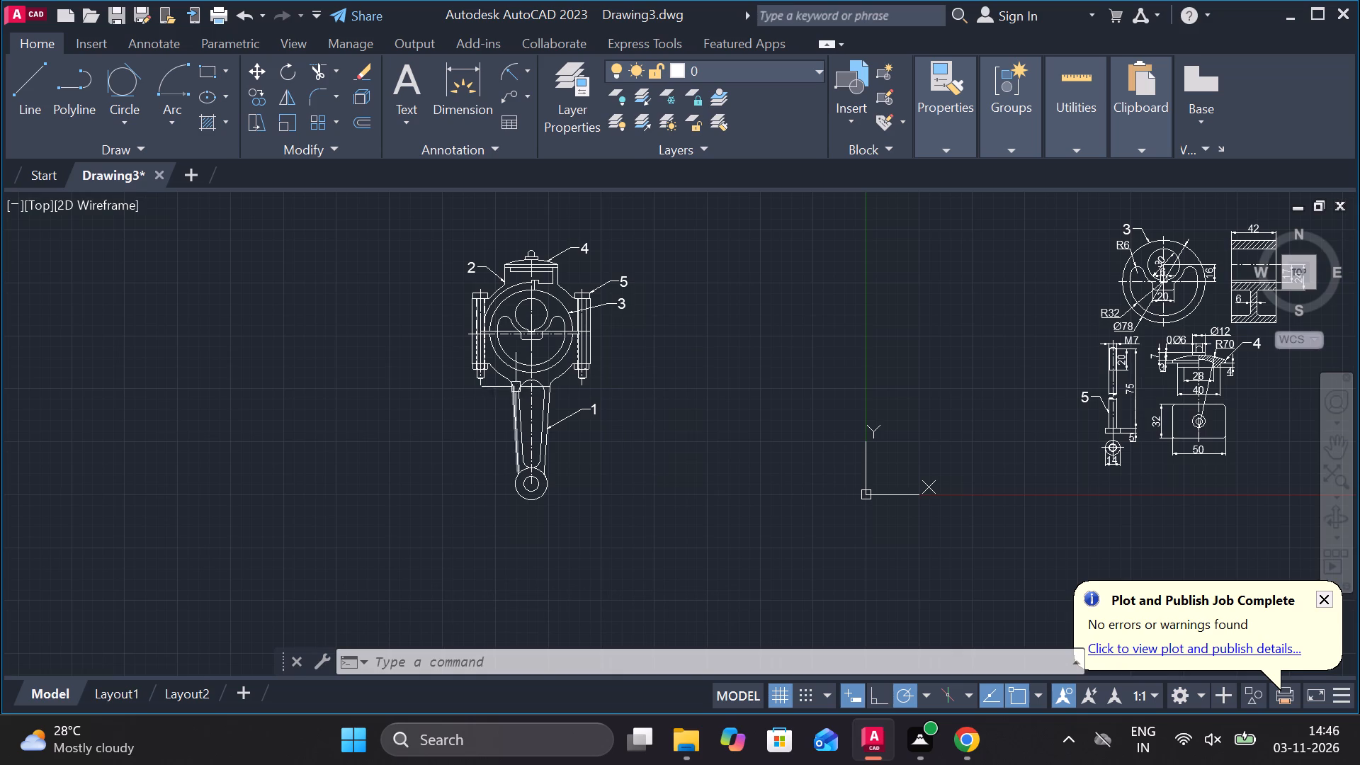
pyautogui.click(438, 252)
pyautogui.press('Escape')
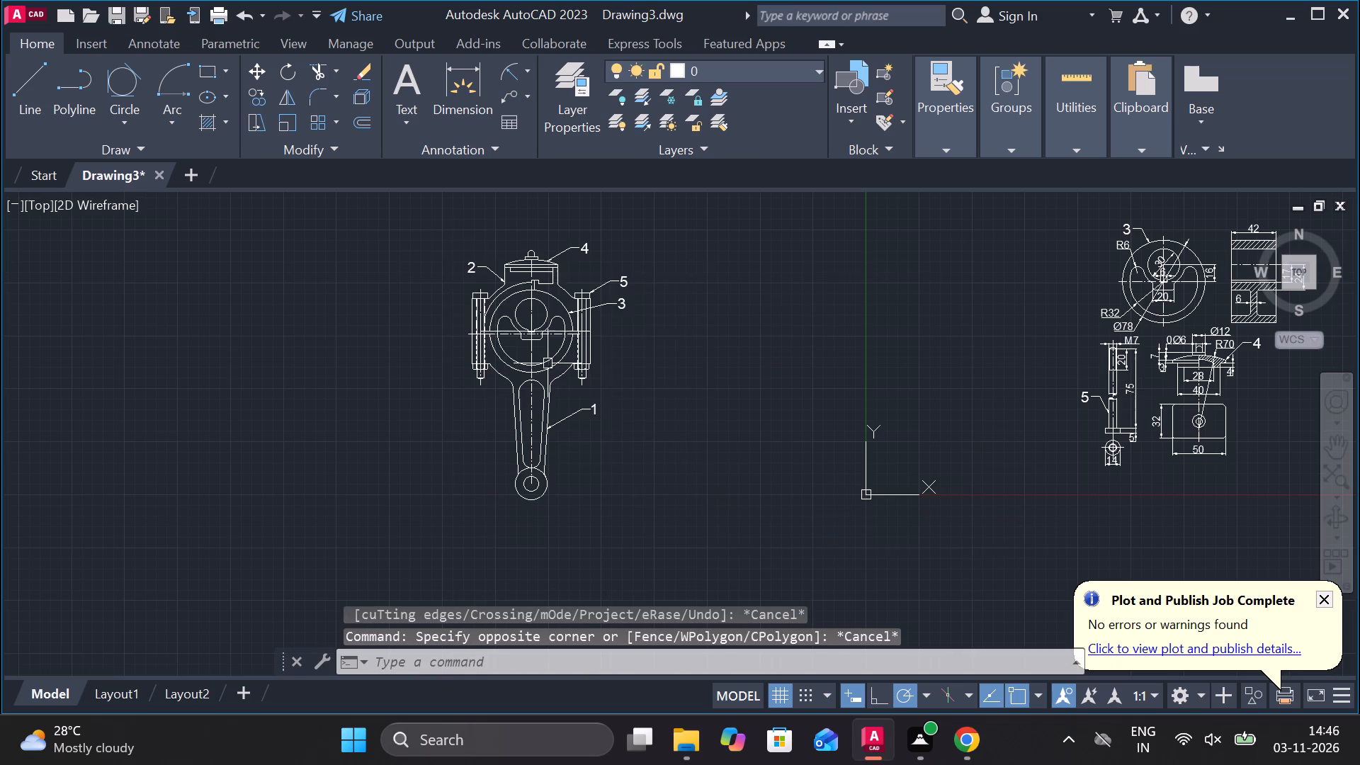
pyautogui.click(414, 237)
pyautogui.click(703, 548)
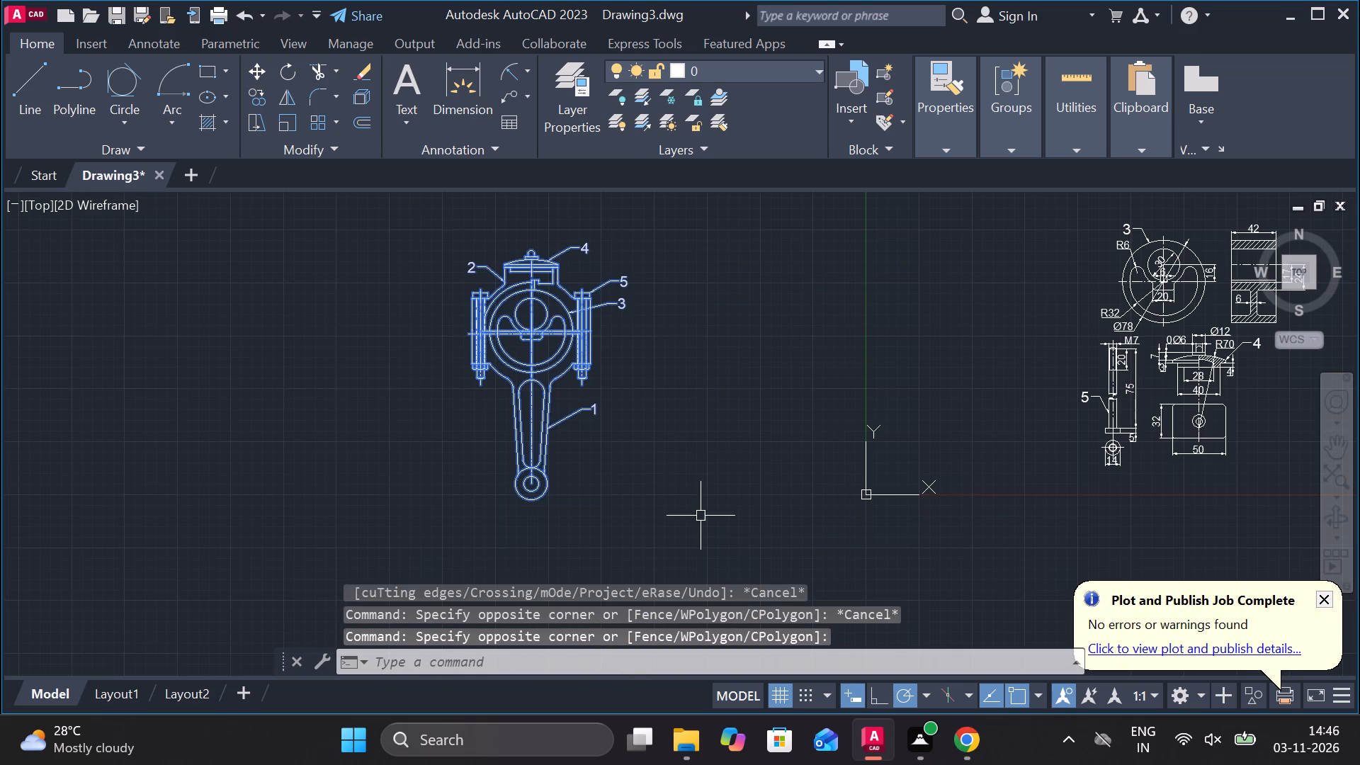
pyautogui.press('m')
pyautogui.press('Return')
pyautogui.click(652, 451)
pyautogui.scroll(-1, 735, 431)
pyautogui.moveTo(703, 445); pyautogui.dragTo(414, 461, button='middle')
pyautogui.scroll(2, 922, 490)
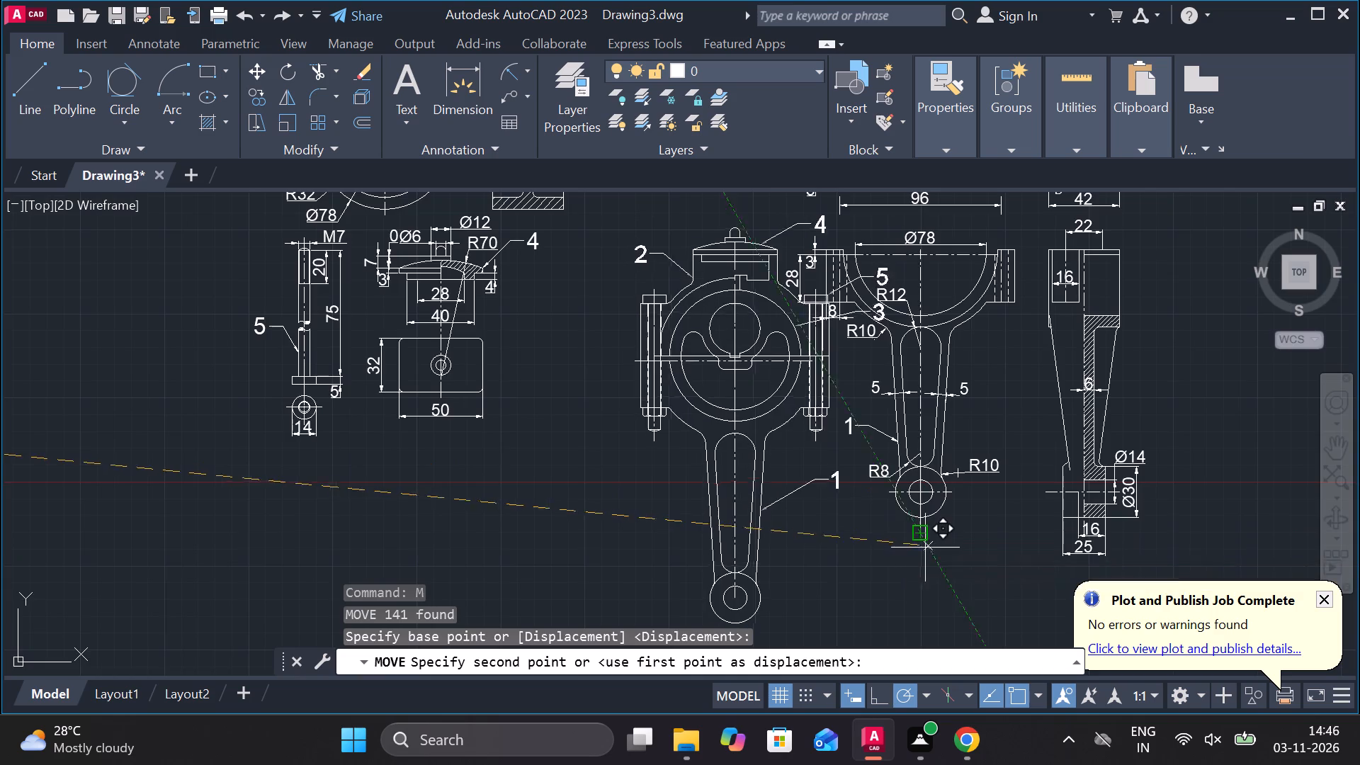
pyautogui.moveTo(827, 551); pyautogui.dragTo(653, 508, button='middle')
pyautogui.scroll(-2, 706, 534)
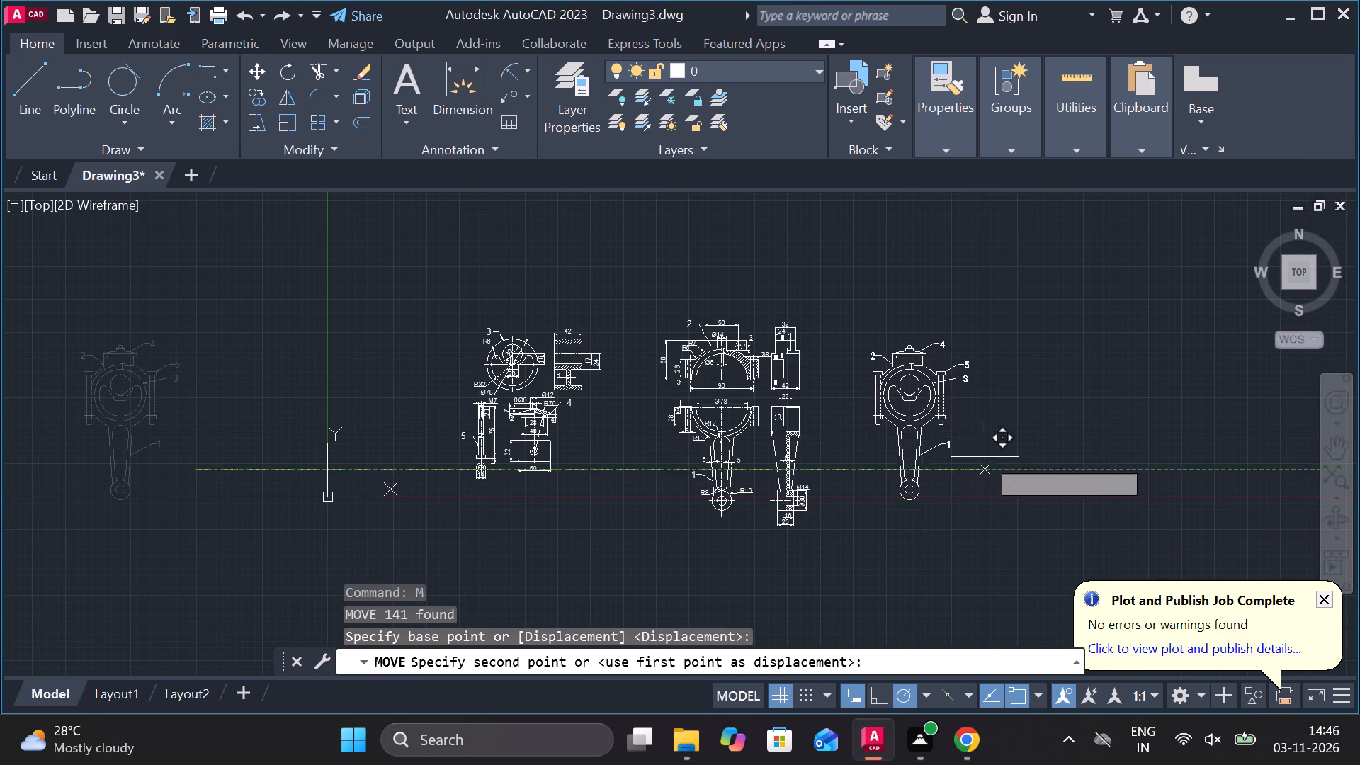
pyautogui.click(1004, 448)
# Move the drawings of parts 3, 4 and 5 horizontally closer to the drawings of parts 1 and 2.
pyautogui.scroll(1, 757, 409)
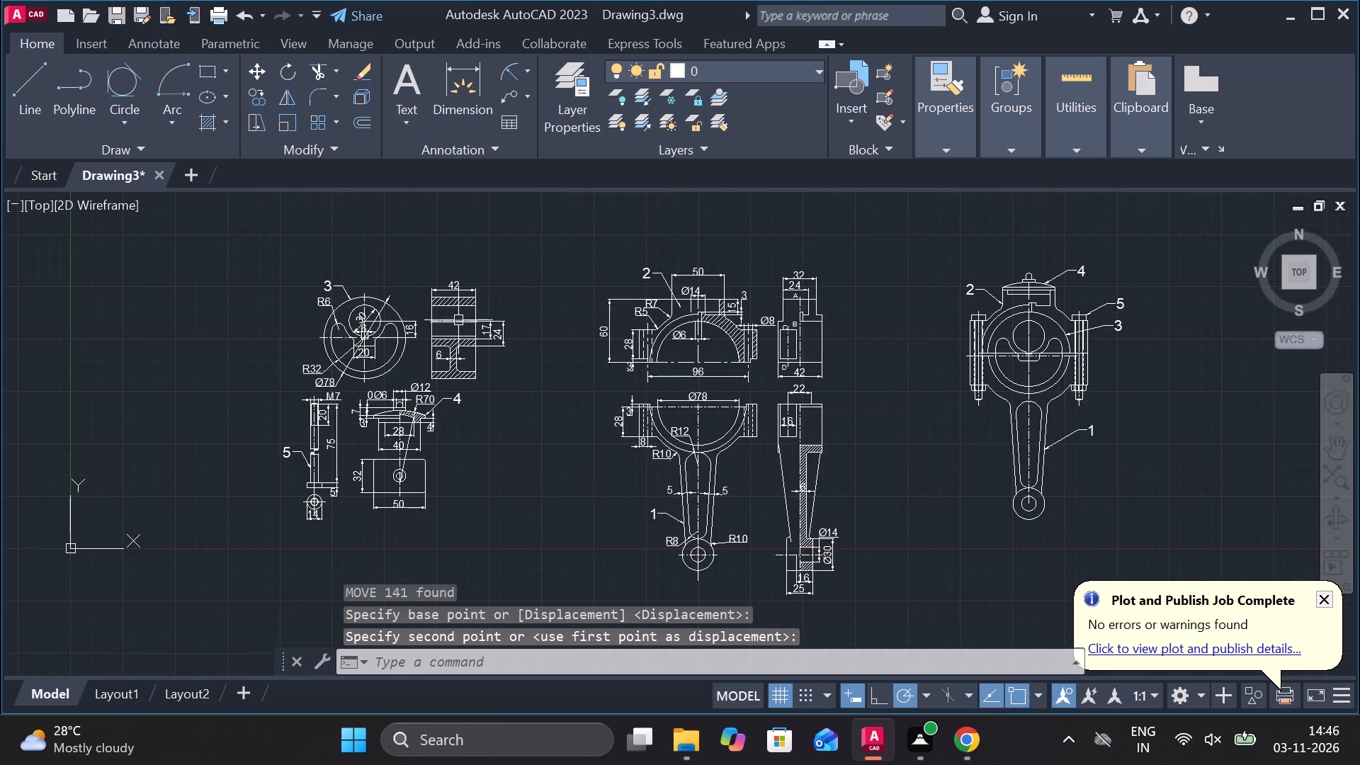
pyautogui.click(227, 227)
pyautogui.click(545, 541)
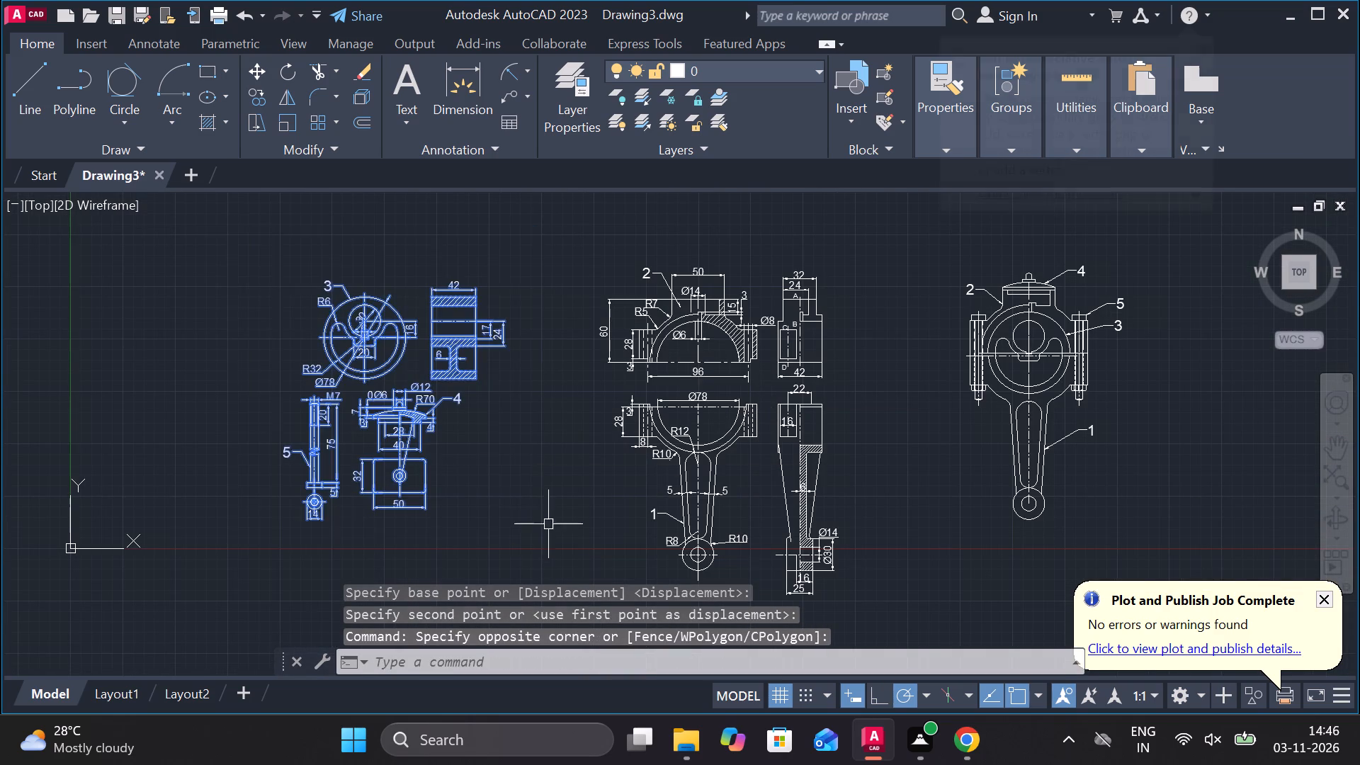
pyautogui.press('m')
pyautogui.press('Return')
pyautogui.click(532, 489)
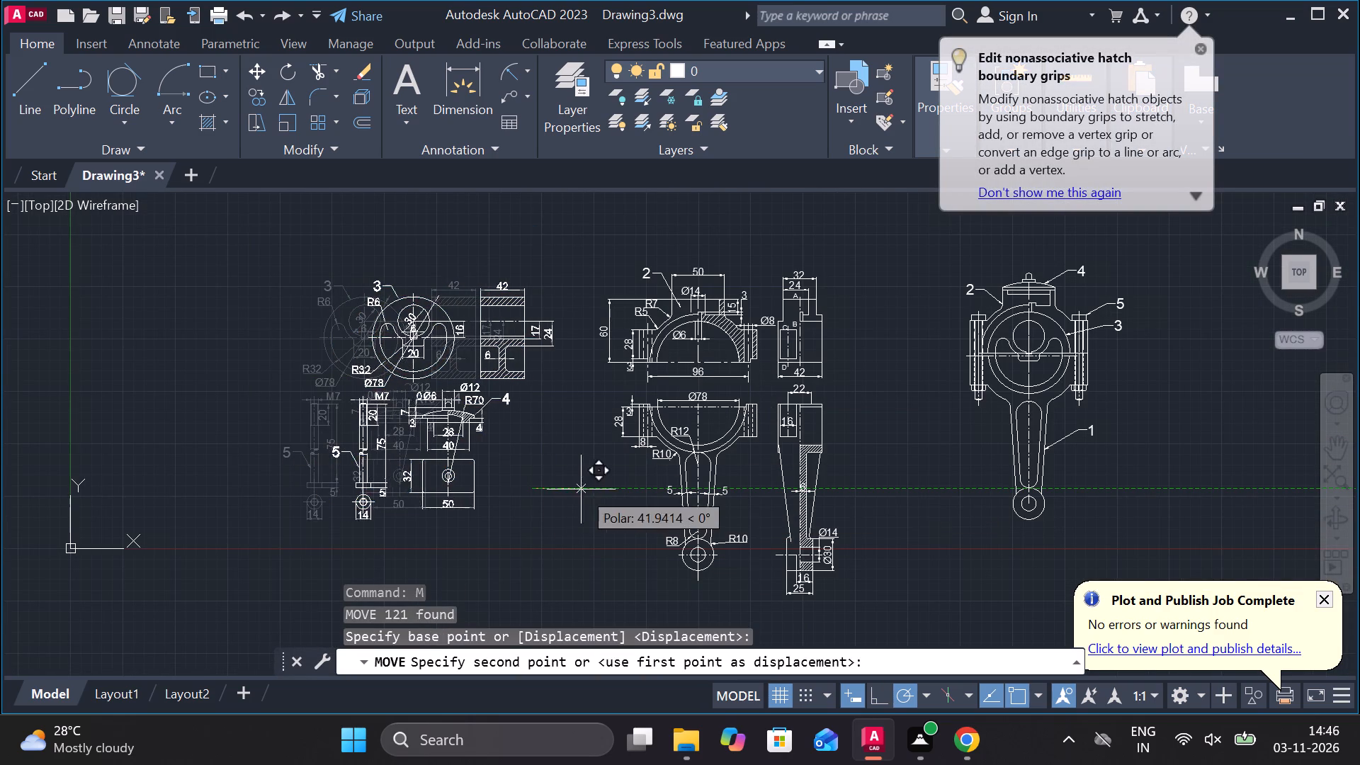
pyautogui.click(612, 483)
# Move the whole labelled assembly below the part drawings, between the two groups.
pyautogui.moveTo(832, 477); pyautogui.dragTo(837, 477, button='middle')
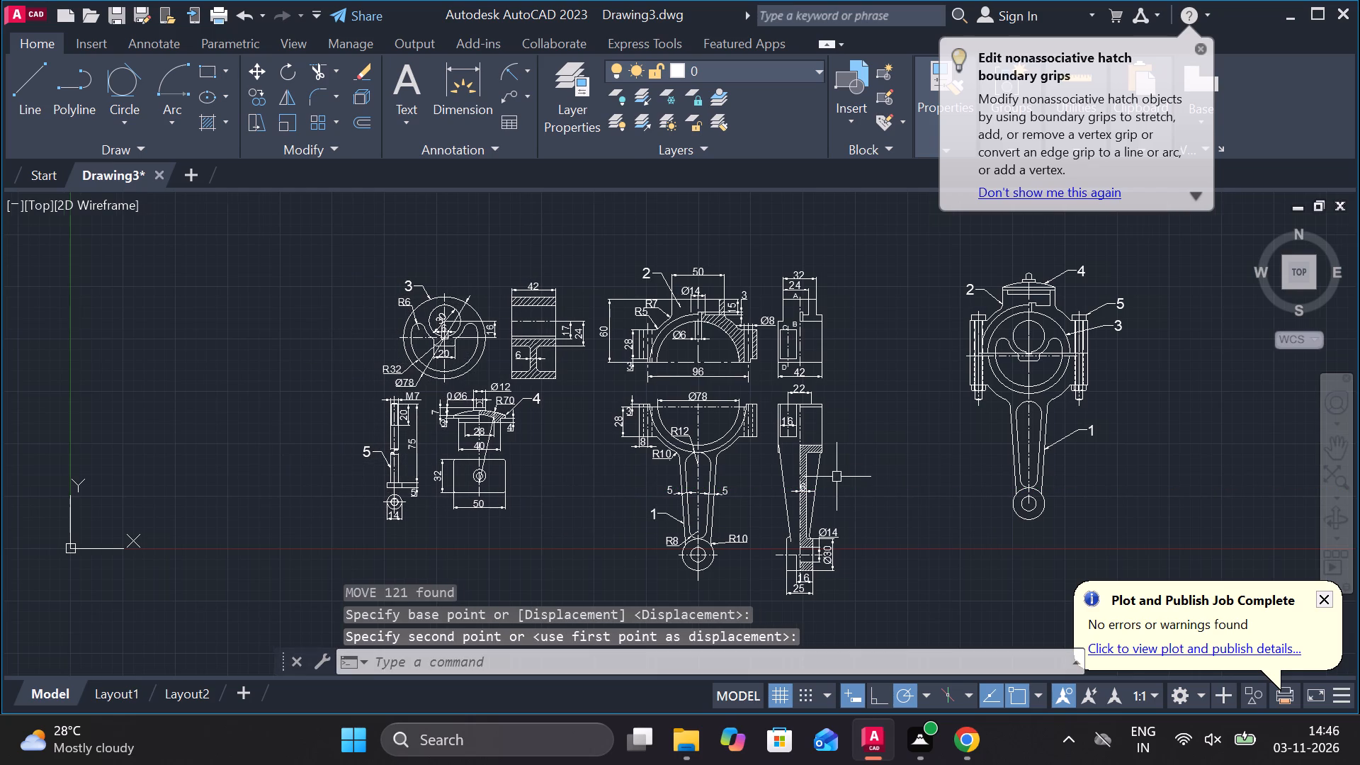
pyautogui.moveTo(837, 477); pyautogui.dragTo(760, 444, button='middle')
pyautogui.scroll(-1, 820, 464)
pyautogui.click(825, 299)
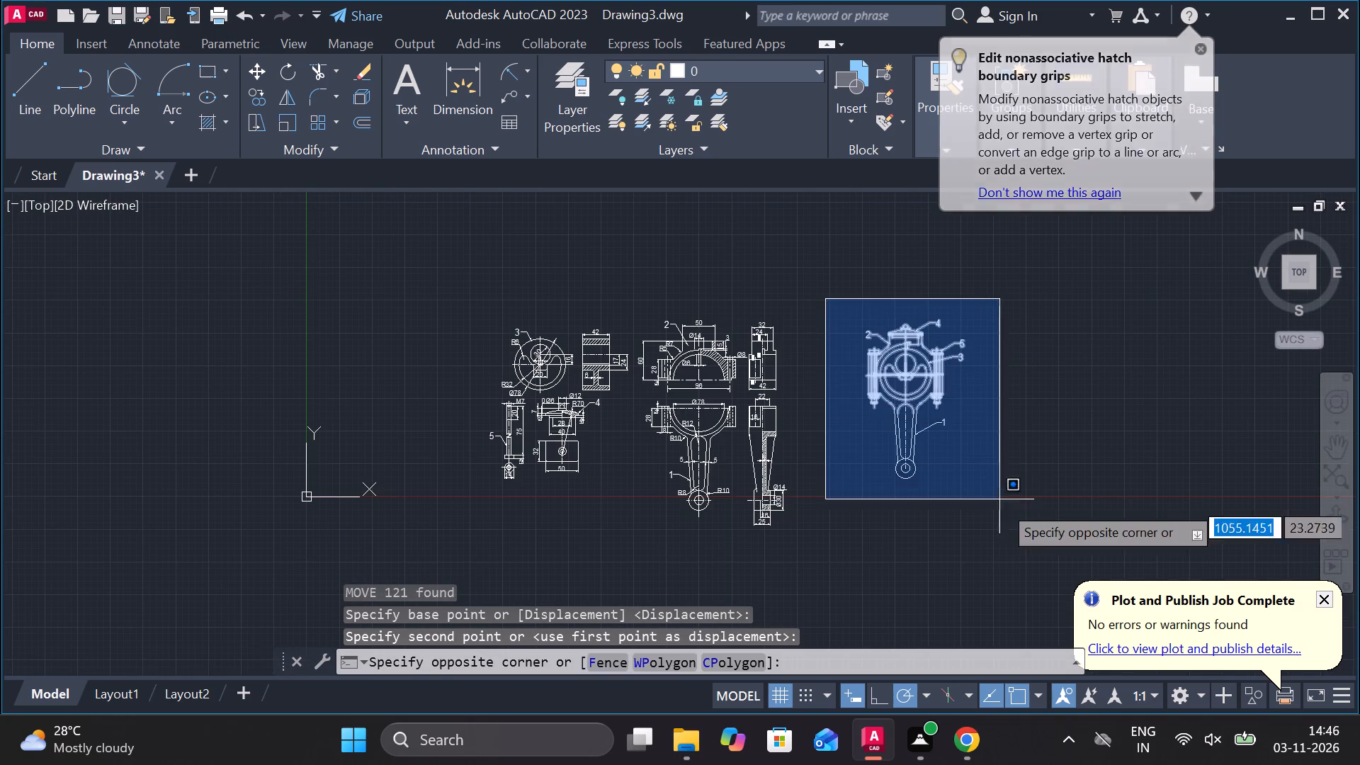
pyautogui.click(1021, 514)
pyautogui.press('m')
pyautogui.press('Return')
pyautogui.click(1007, 401)
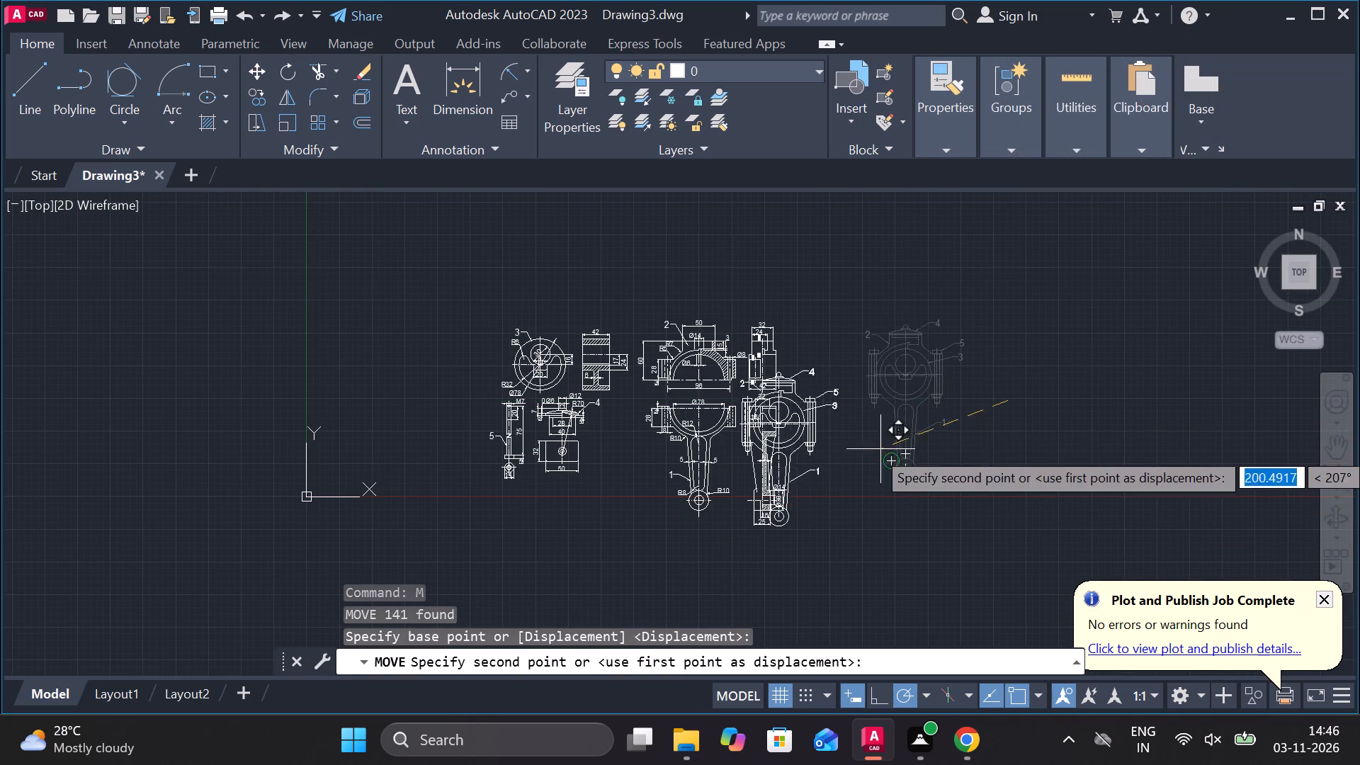
pyautogui.moveTo(884, 431); pyautogui.dragTo(914, 322, button='middle')
pyautogui.click(743, 445)
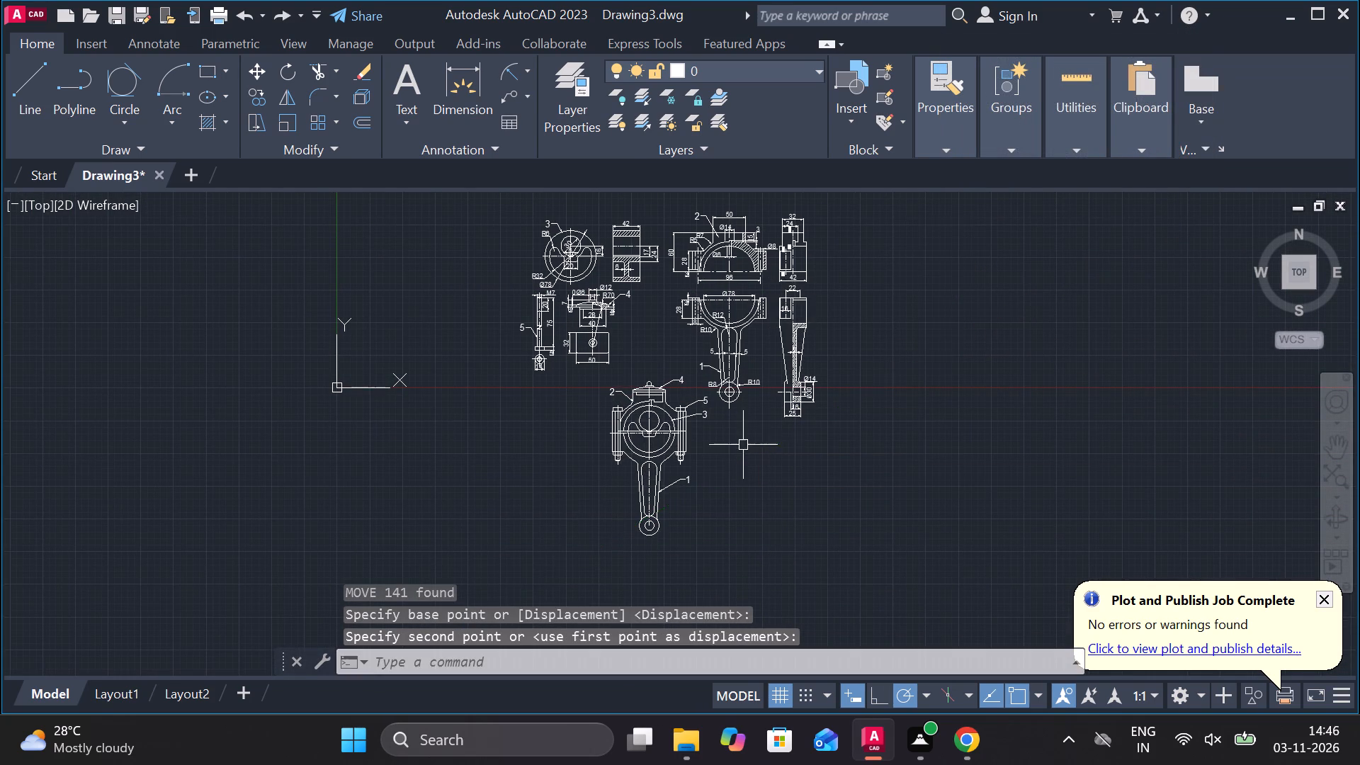
pyautogui.press('Escape')
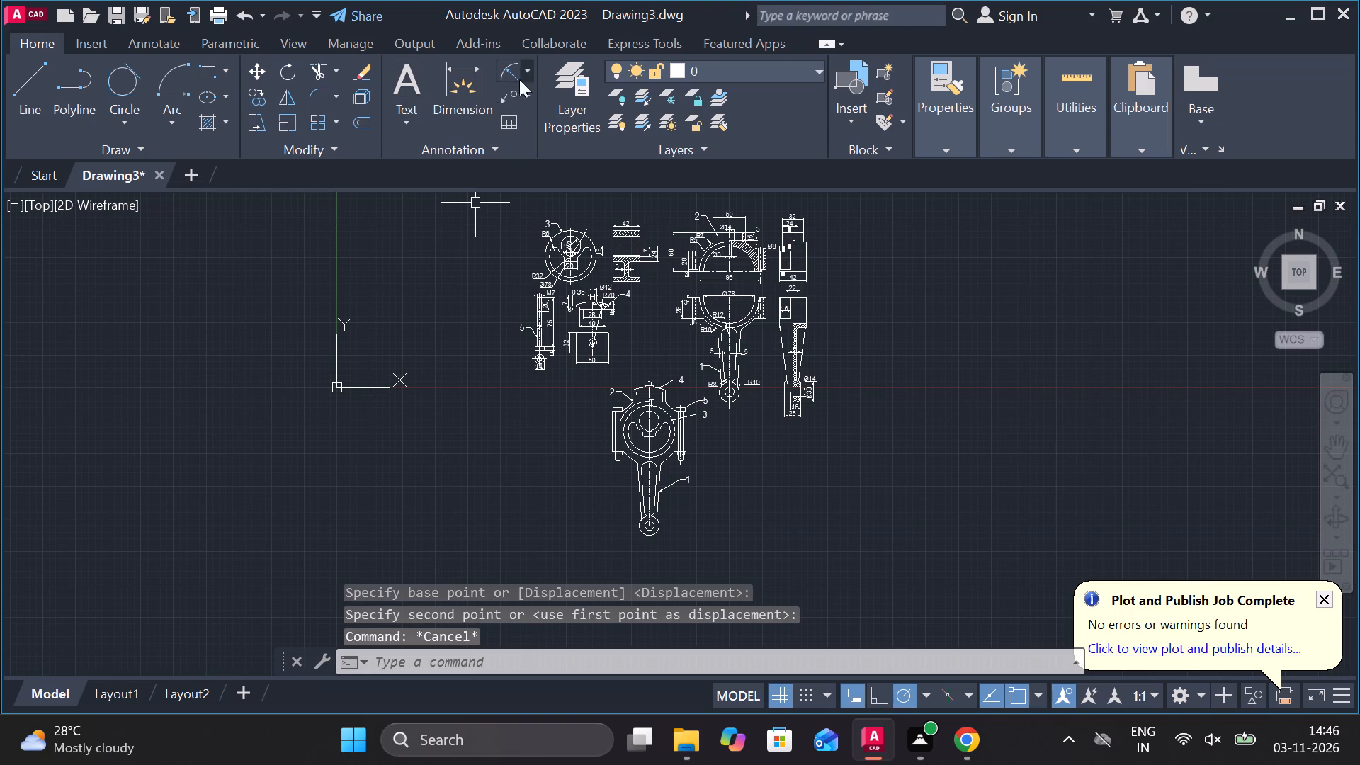
# Draw a rectangular border about 600 by 580 around all the part drawings and the assembly.
pyautogui.click(204, 73)
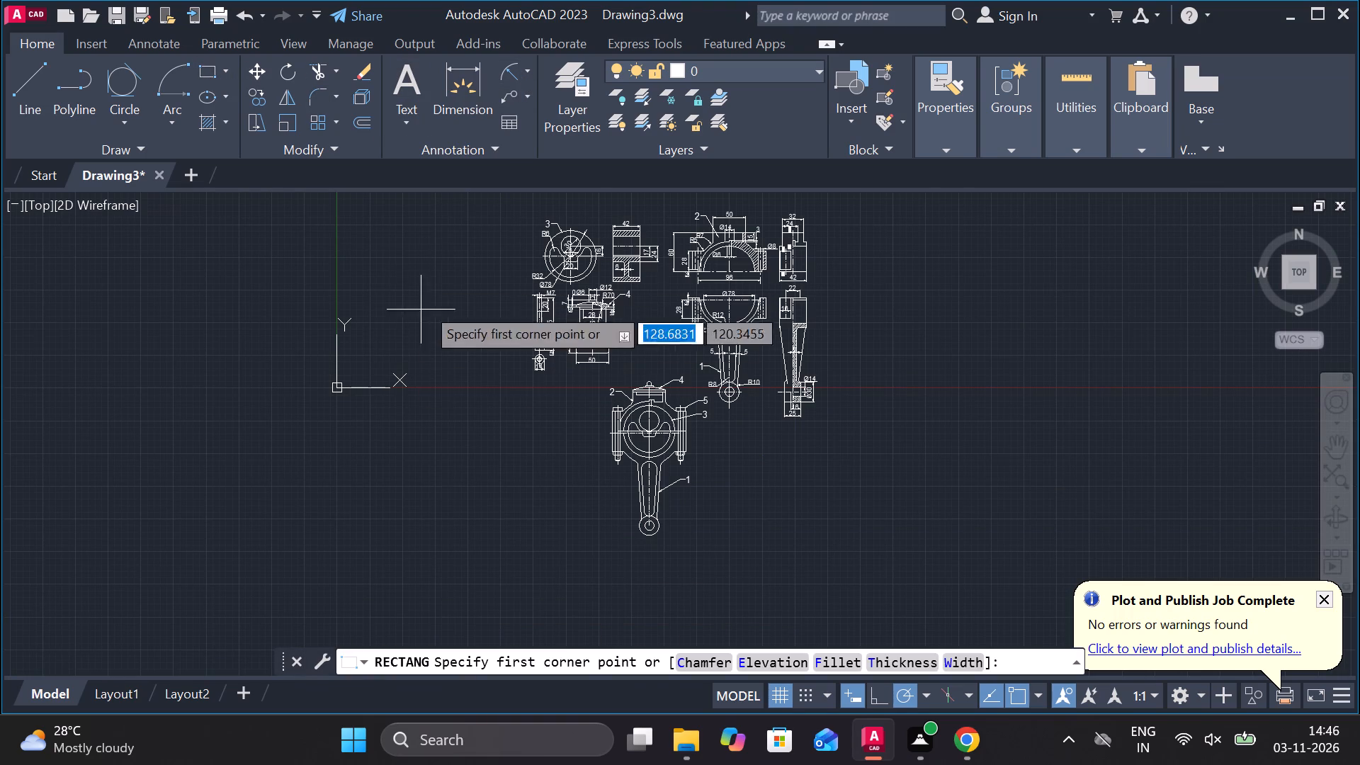
pyautogui.moveTo(470, 282); pyautogui.dragTo(467, 299, button='middle')
pyautogui.click(474, 195)
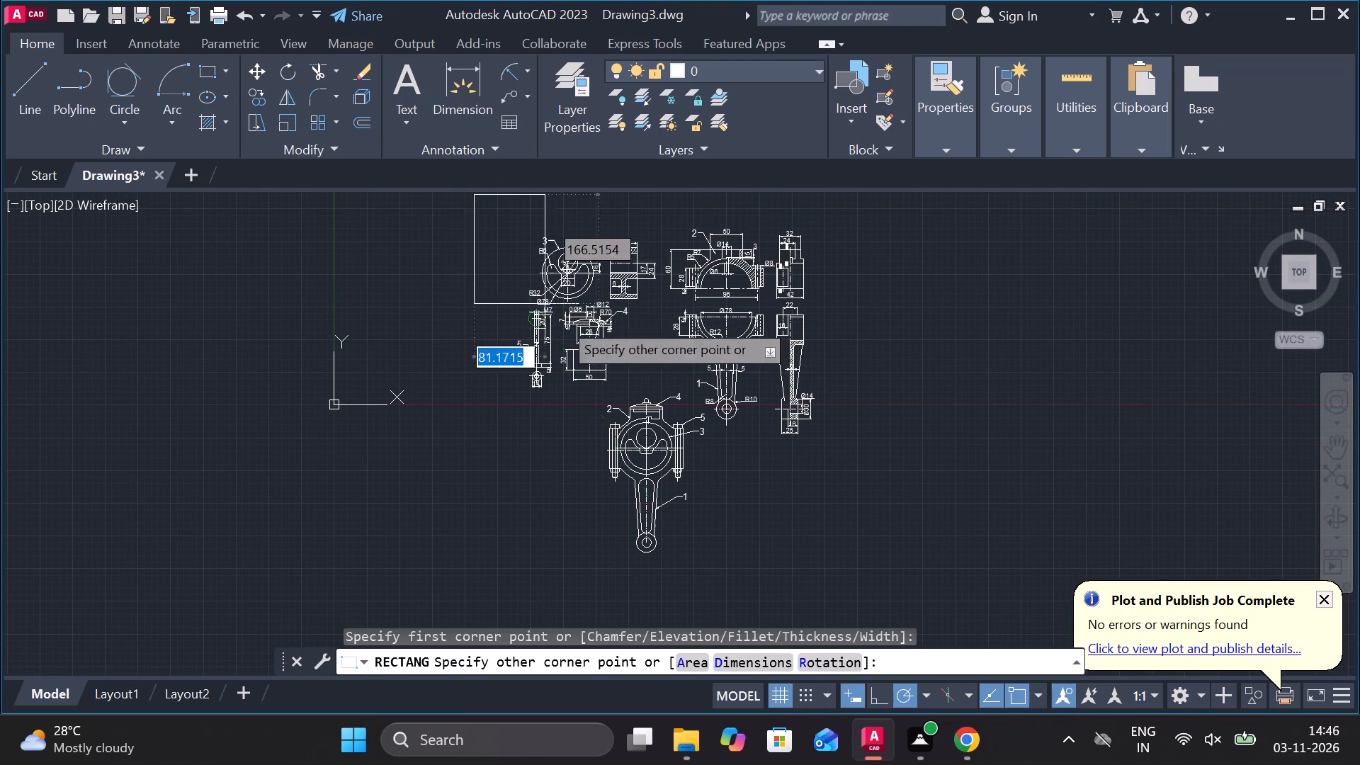
pyautogui.moveTo(817, 487); pyautogui.dragTo(785, 475, button='middle')
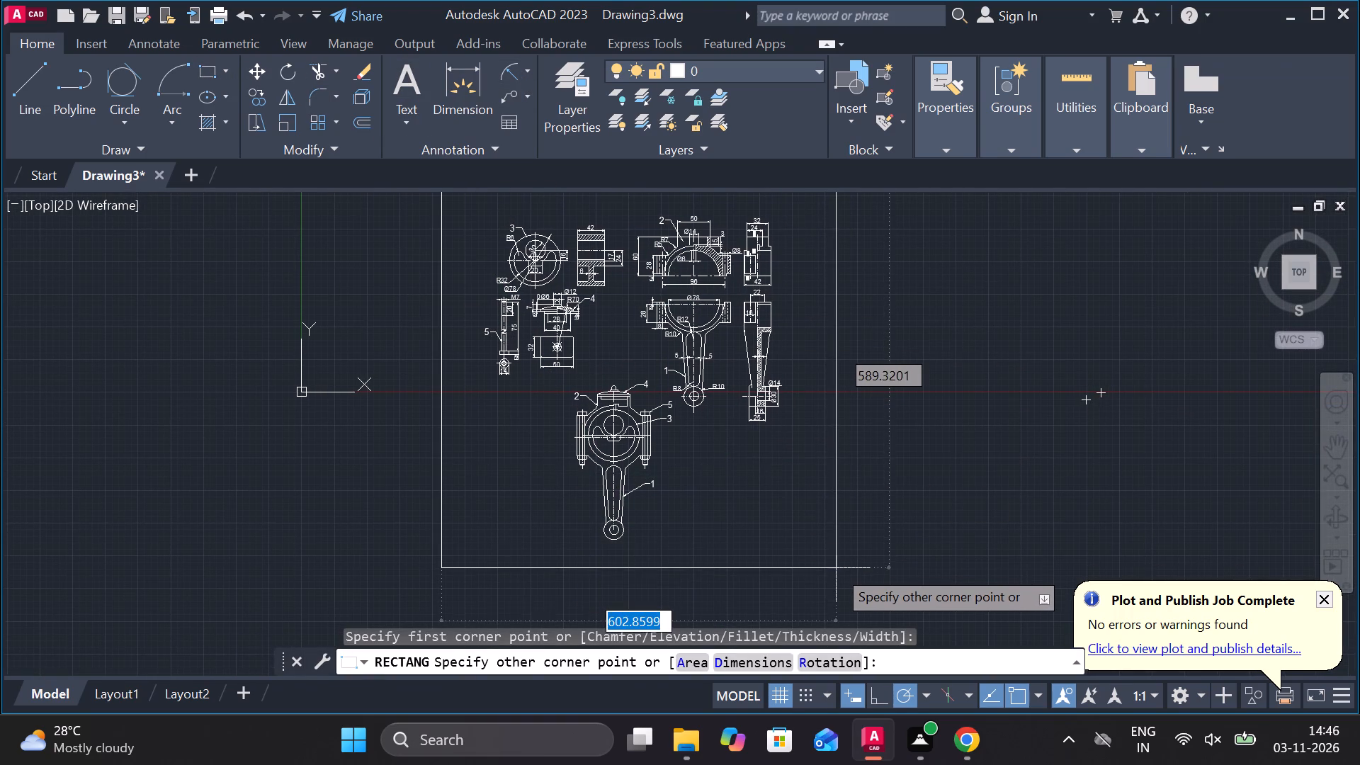
pyautogui.click(833, 562)
# Add the multiline title text "COLLAR WITH ECCENTRIC" just inside the border's top edge, above the part drawings.
pyautogui.moveTo(764, 540); pyautogui.dragTo(766, 608, button='middle')
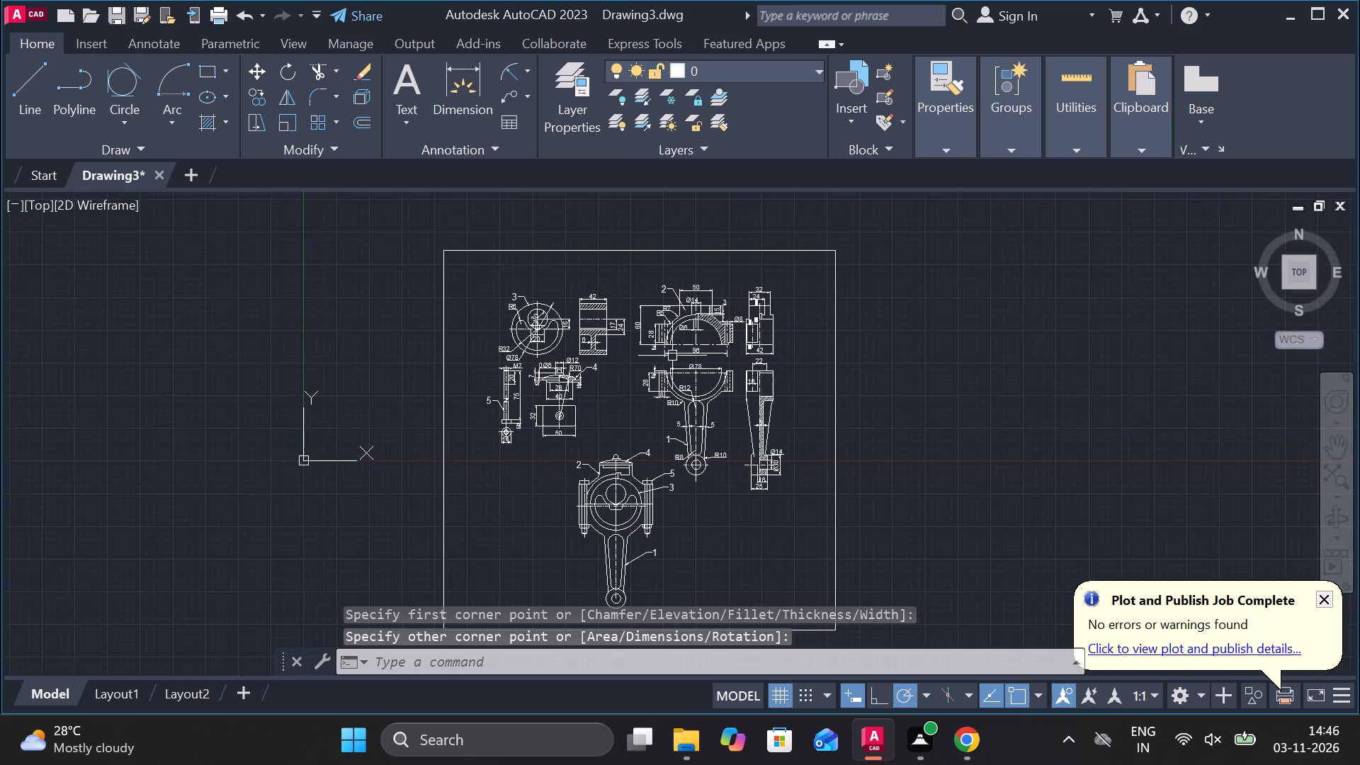
pyautogui.scroll(2, 564, 288)
pyautogui.middleClick(551, 480)
pyautogui.scroll(1, 671, 218)
pyautogui.moveTo(662, 300); pyautogui.dragTo(639, 386, button='middle')
pyautogui.press('Escape')
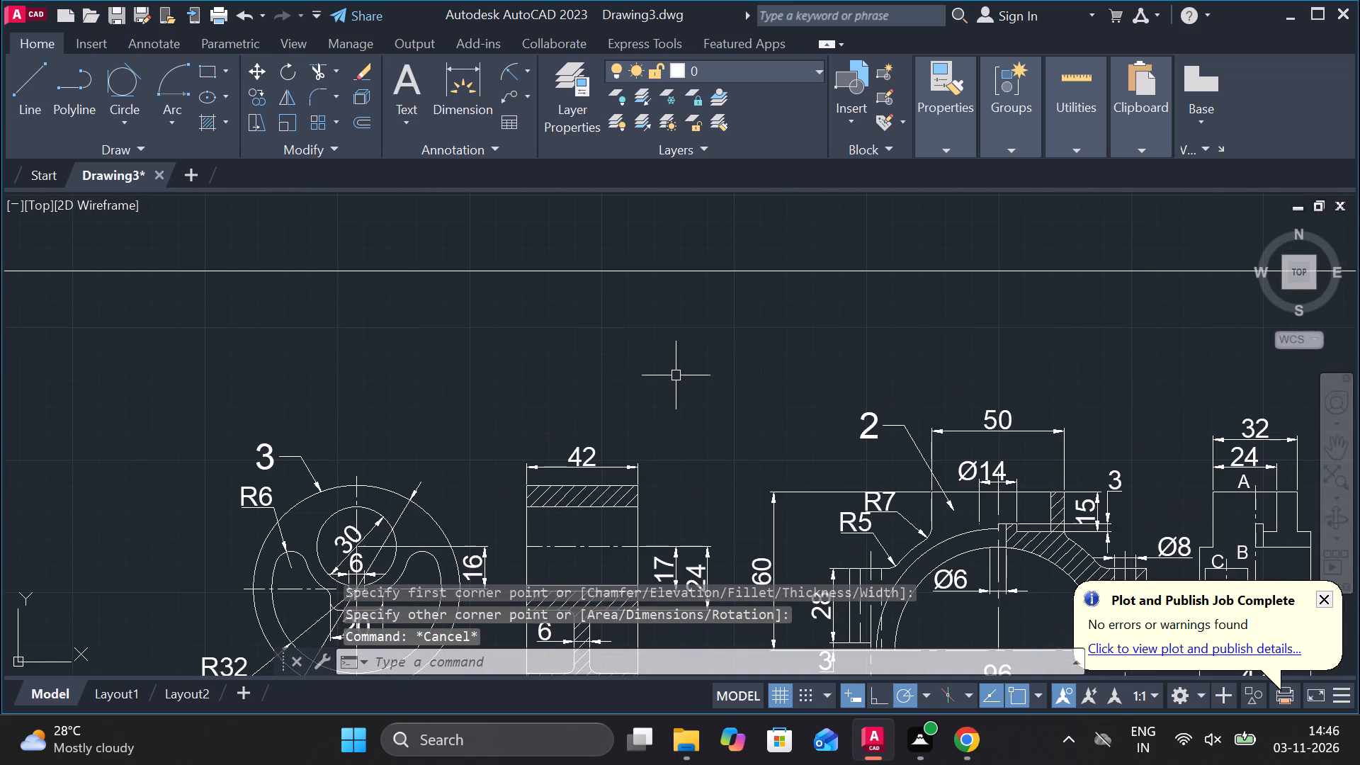
pyautogui.write('MT')
pyautogui.press('Return')
pyautogui.click(447, 313)
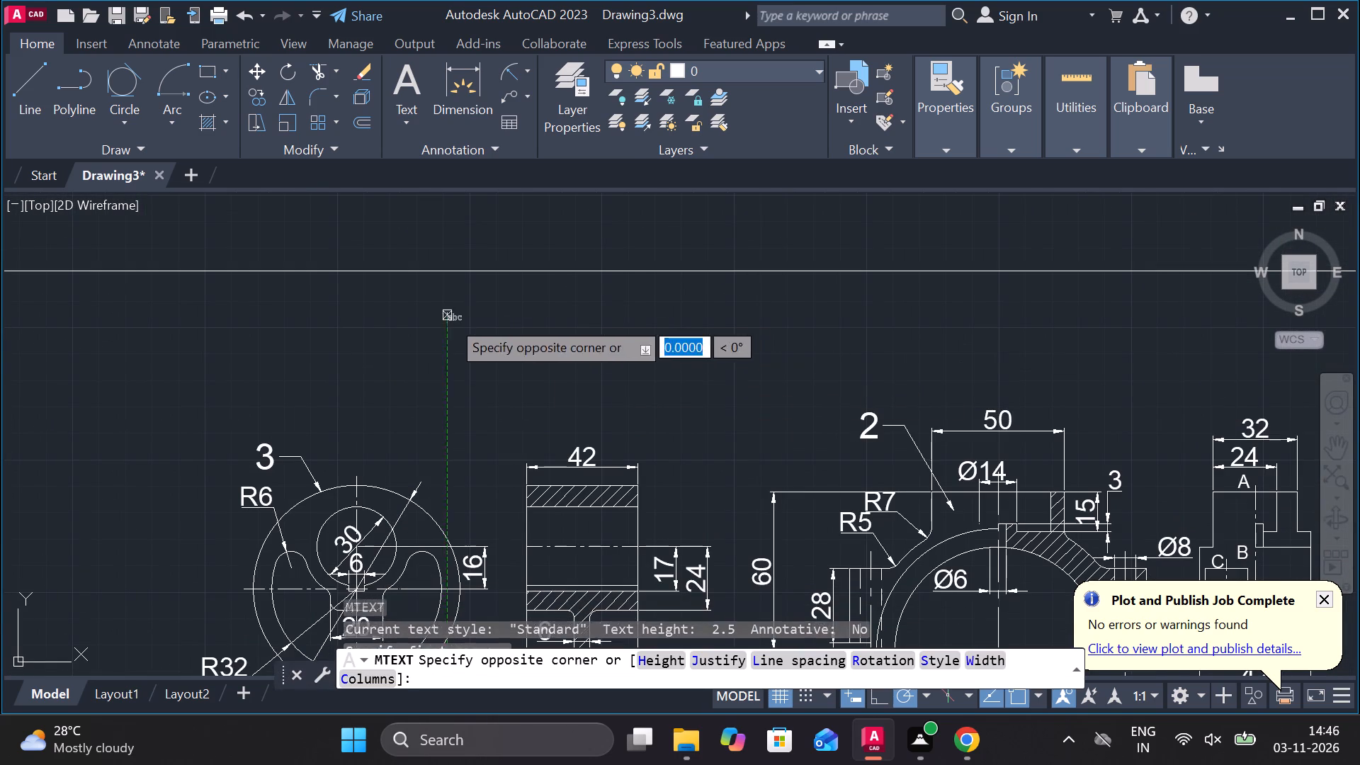
pyautogui.click(1058, 378)
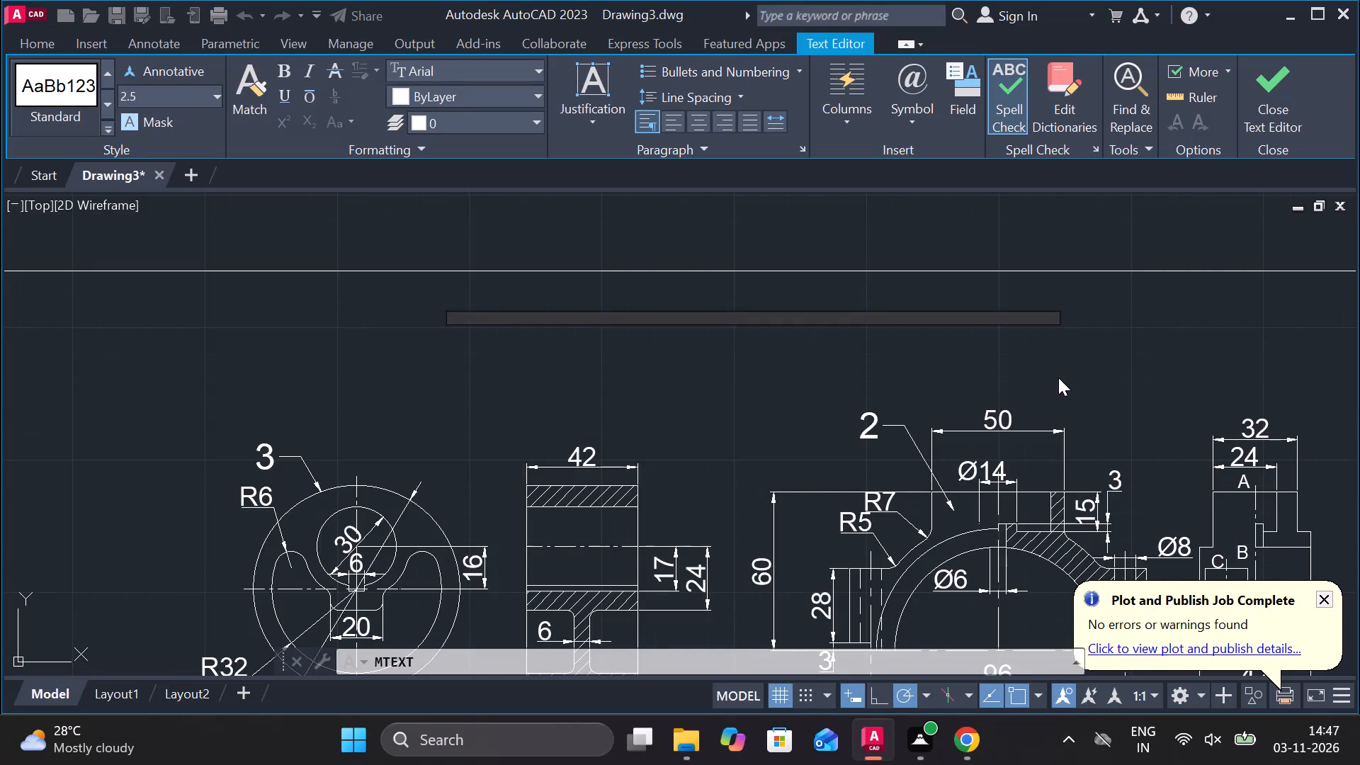
pyautogui.write('COLLAR')
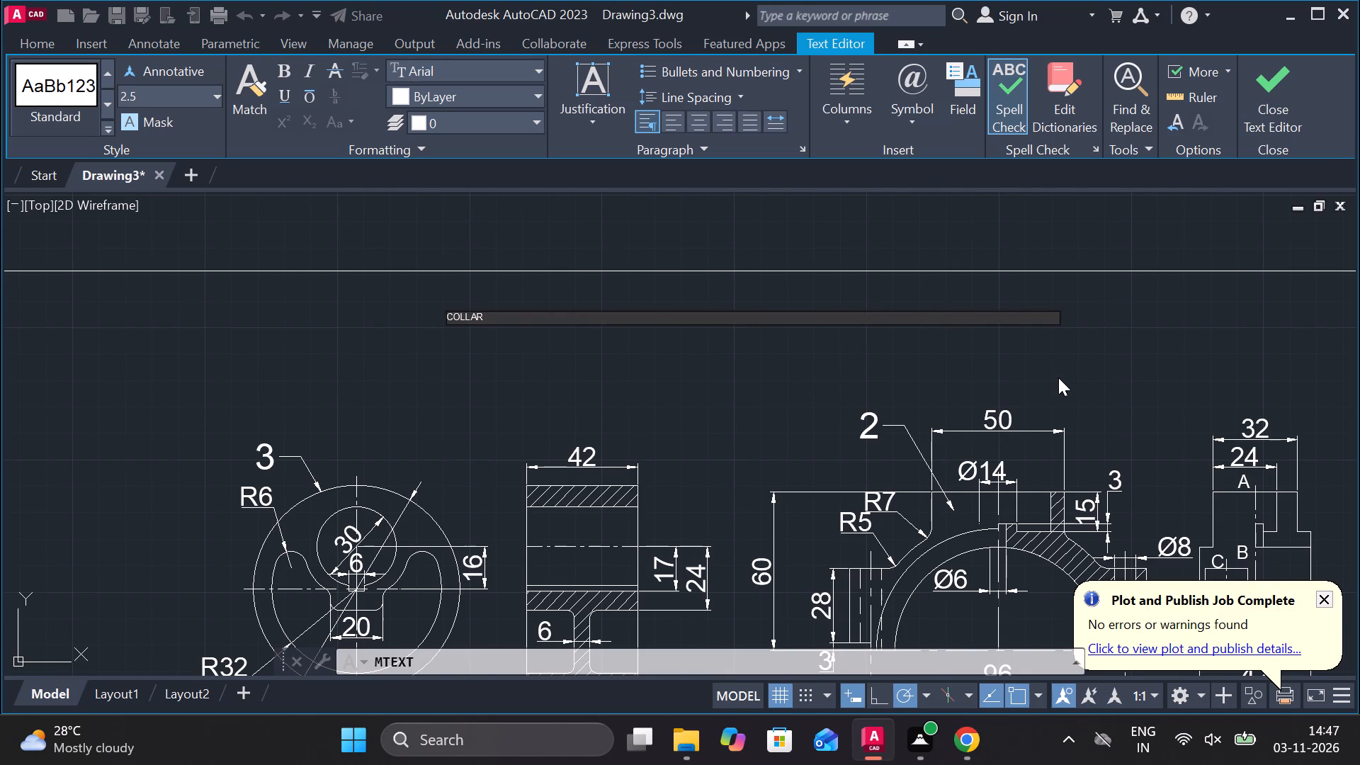
pyautogui.press('space')
pyautogui.write('WITH')
pyautogui.press('space')
pyautogui.write('ECCENTRIC')
pyautogui.press('space')
# Set the text height of the whole title to 15.
pyautogui.moveTo(590, 317); pyautogui.dragTo(431, 322)
pyautogui.click(136, 89)
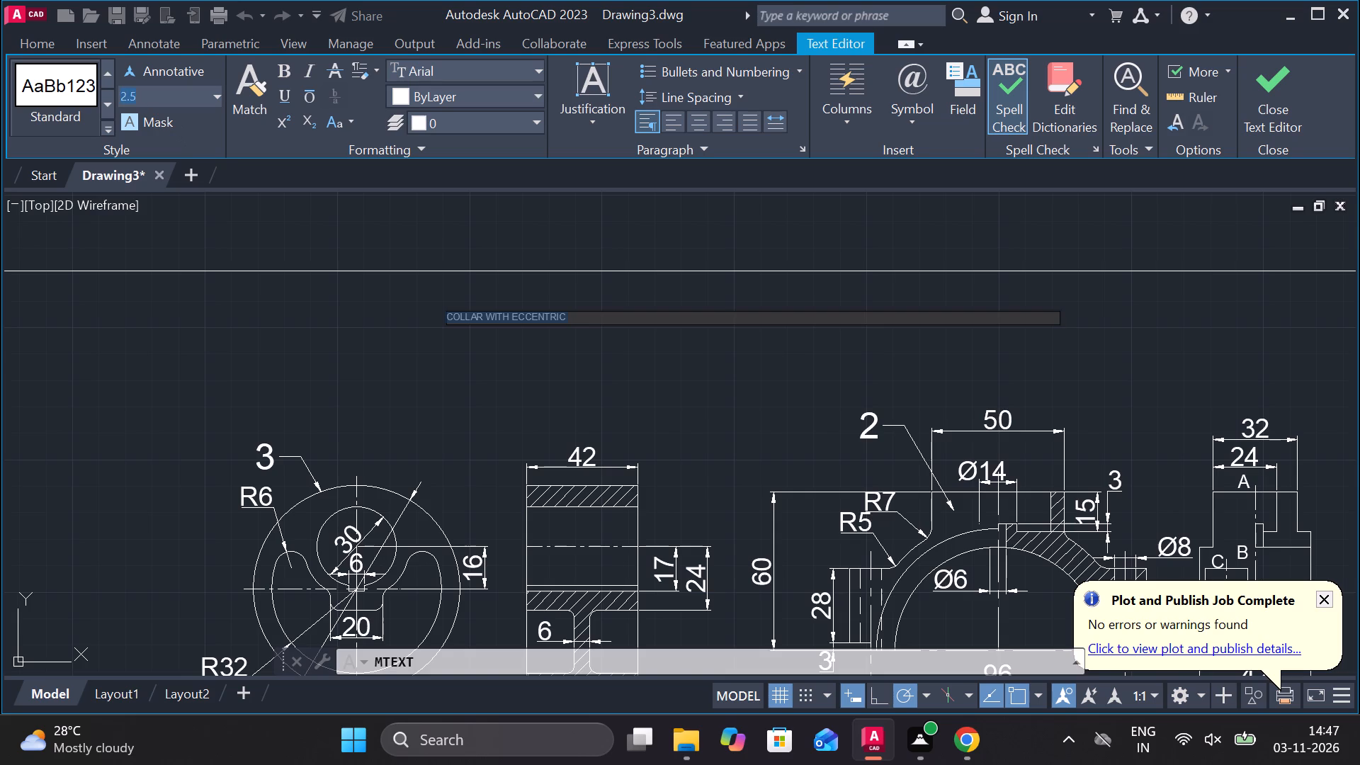
pyautogui.write('15')
pyautogui.press('Return')
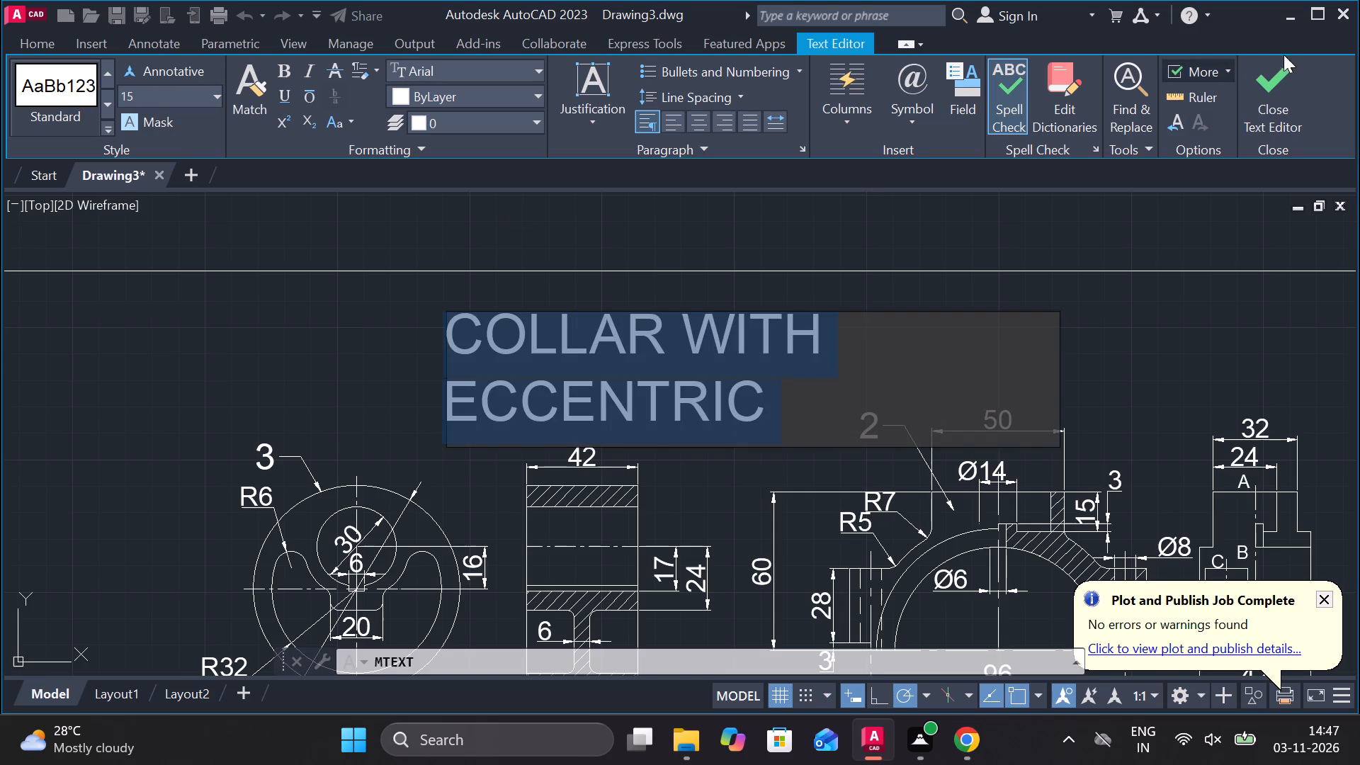
# Finish editing the title text and widen its text frame so COLLAR WITH ECCENTRIC fits on a single line.
pyautogui.click(1284, 82)
pyautogui.scroll(-2, 947, 339)
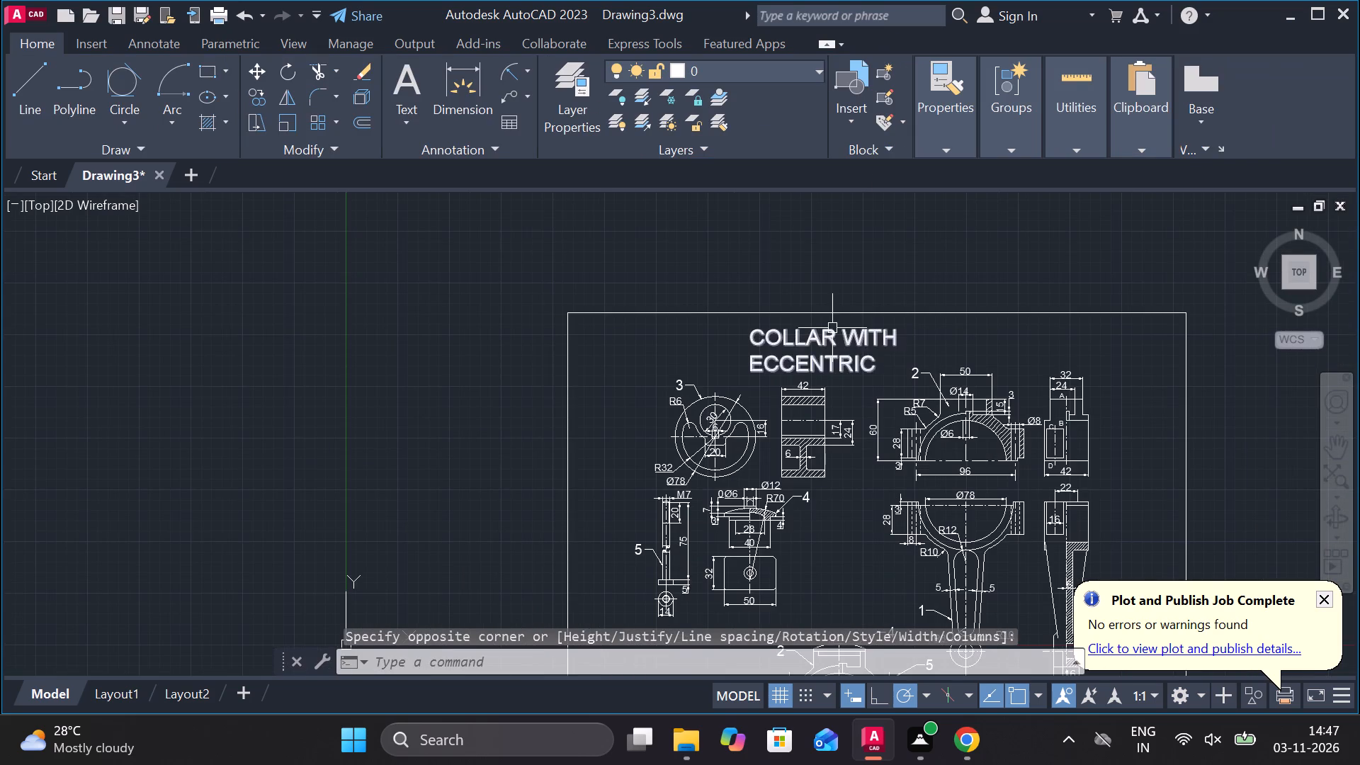
pyautogui.click(829, 328)
pyautogui.click(988, 330)
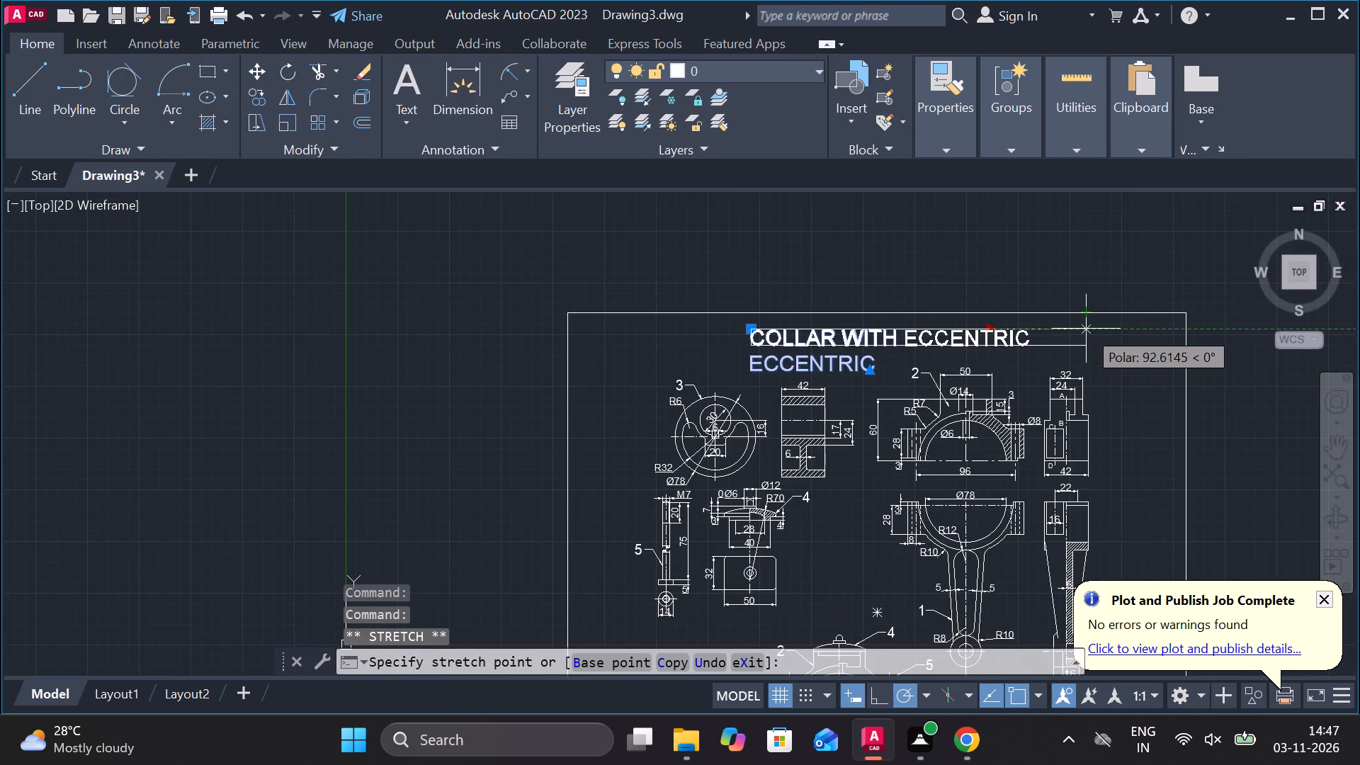
pyautogui.click(1086, 329)
pyautogui.press('Escape')
# Save the drawing in the Documents folder under the file name COLLAR WITH ESSENTRIC ASSEMBLY.
pyautogui.moveTo(934, 359); pyautogui.dragTo(805, 305, button='middle')
pyautogui.scroll(-1, 892, 359)
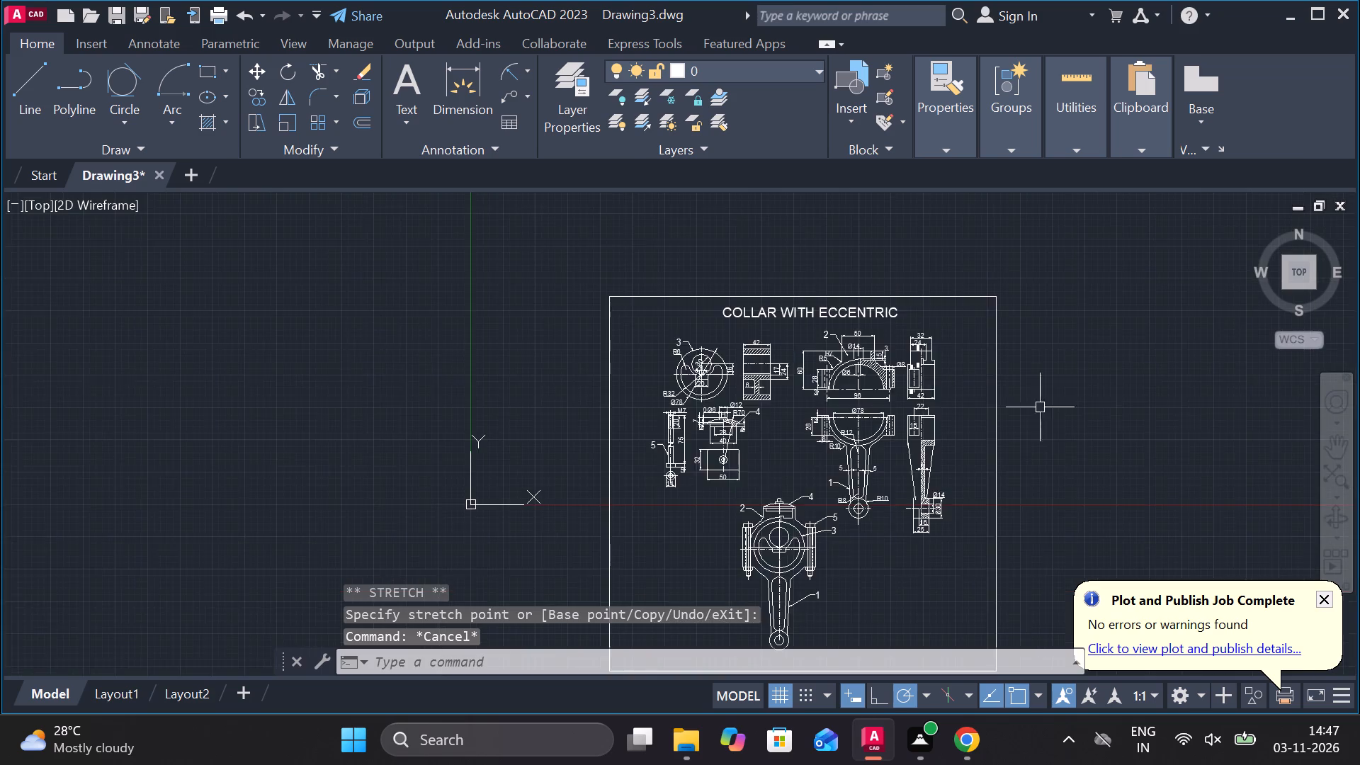
pyautogui.moveTo(1041, 414); pyautogui.dragTo(901, 319, button='middle')
pyautogui.hotkey('ctrl', 's')
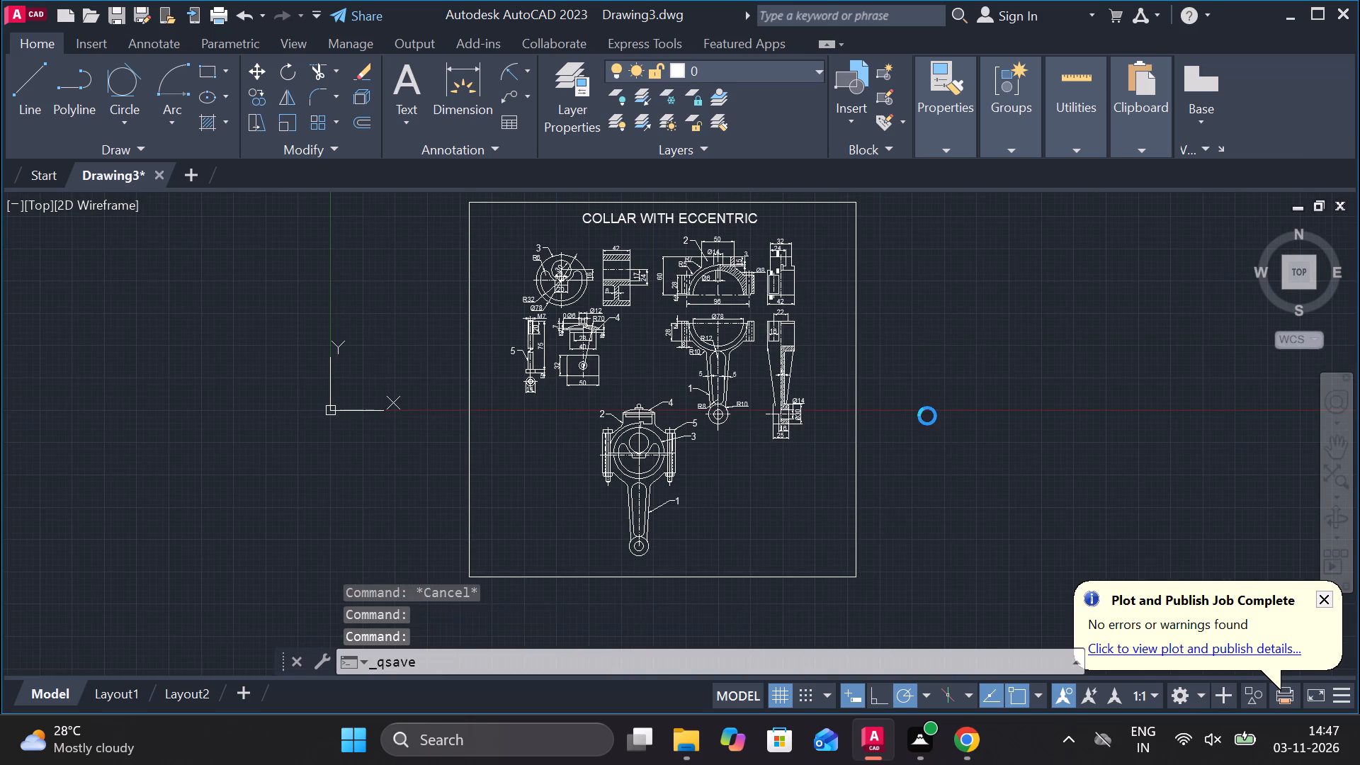
pyautogui.write('COLLAR WITH')
pyautogui.press('space')
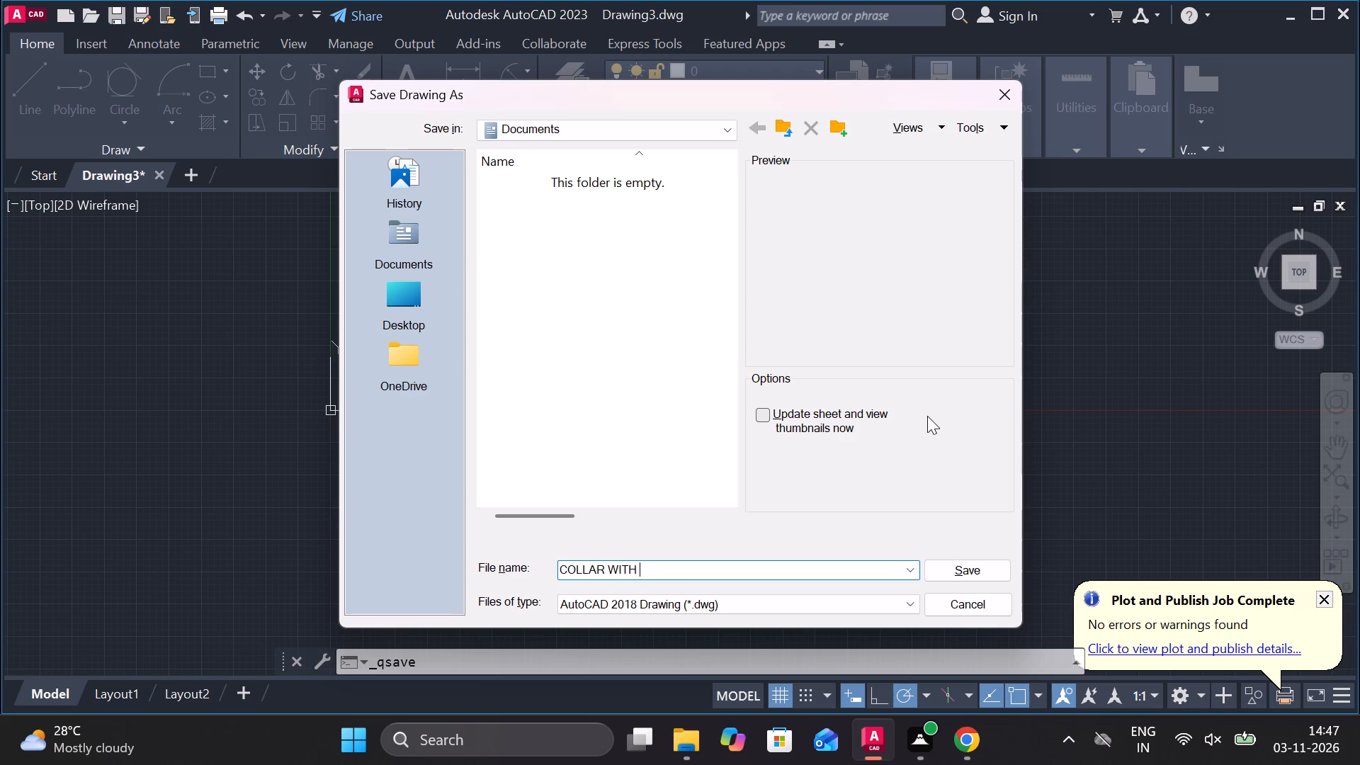
pyautogui.write('ESSENTR')
pyautogui.write('IC ASSEMBLY')
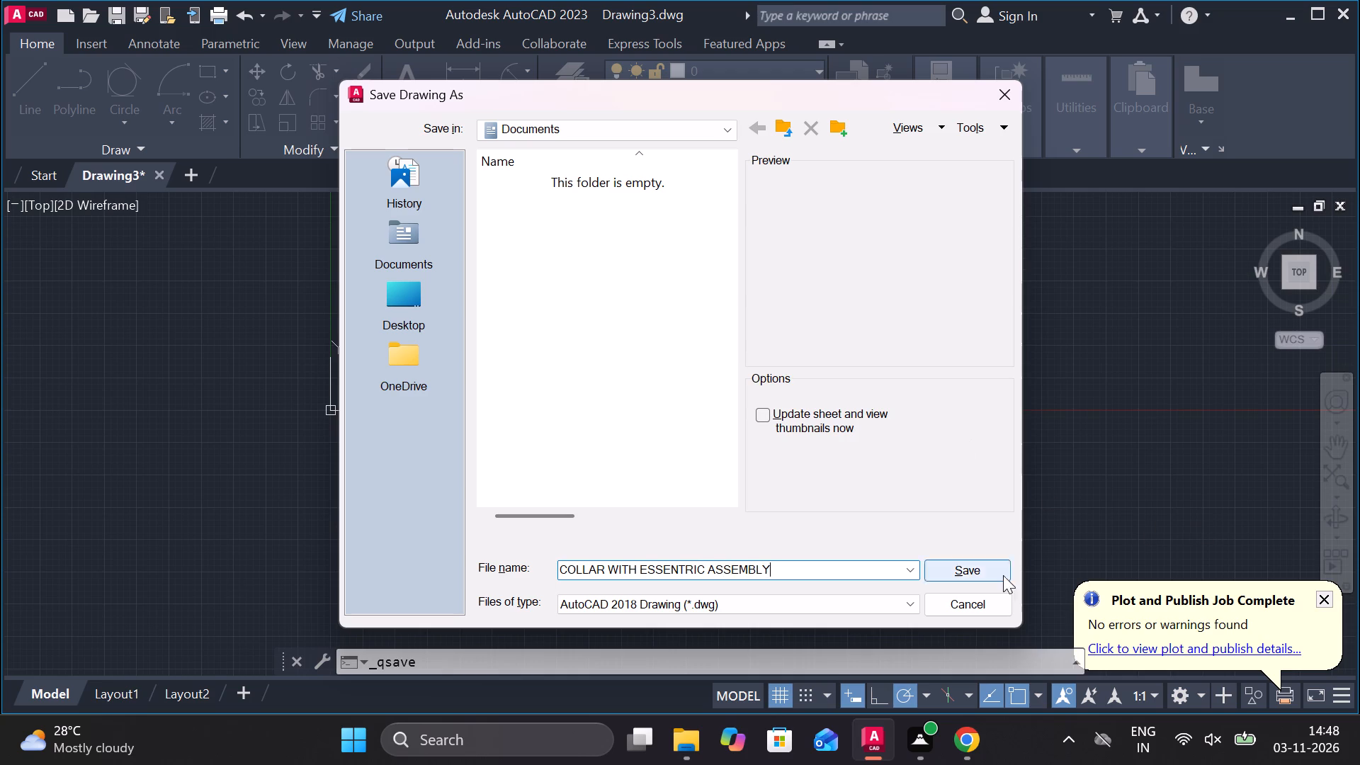
pyautogui.click(961, 569)
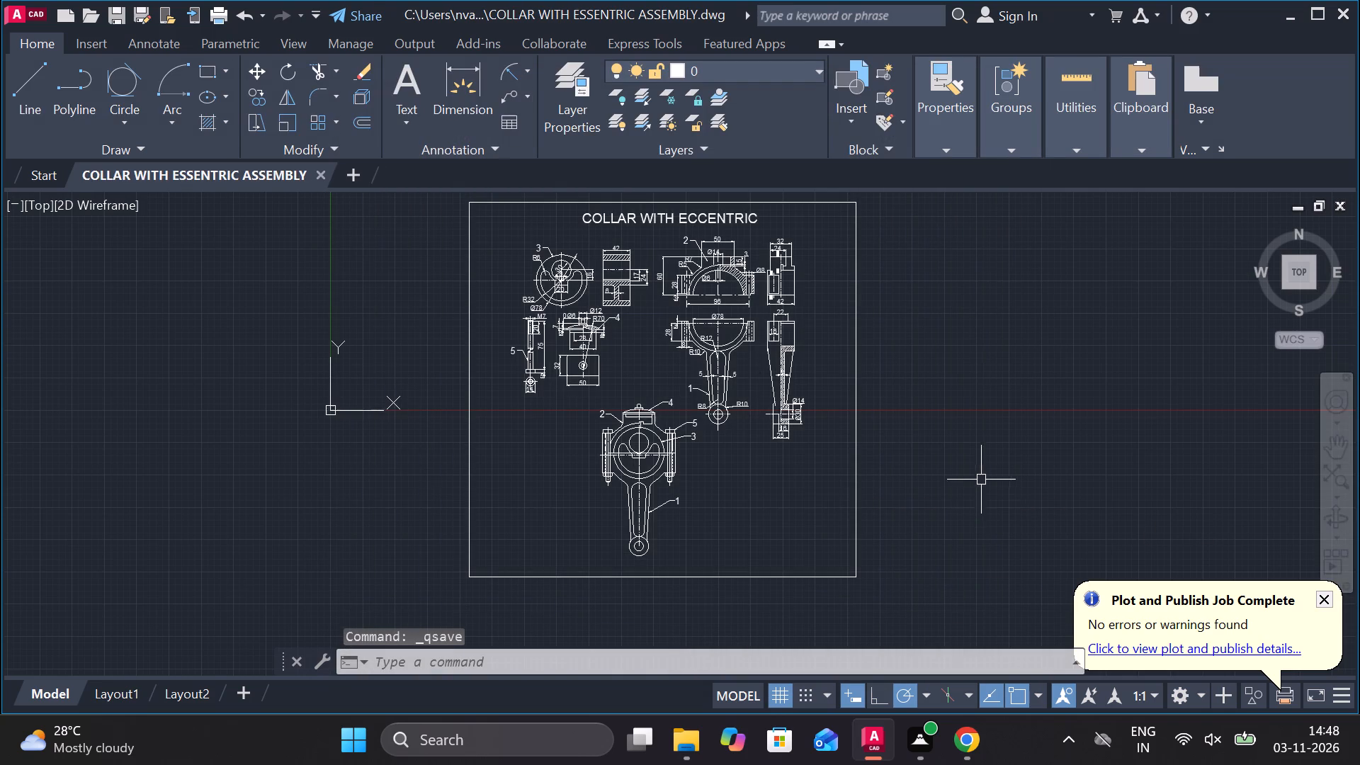
# Turn off the log file with LOGFILEOFF and save the drawing again.
pyautogui.write('LOG')
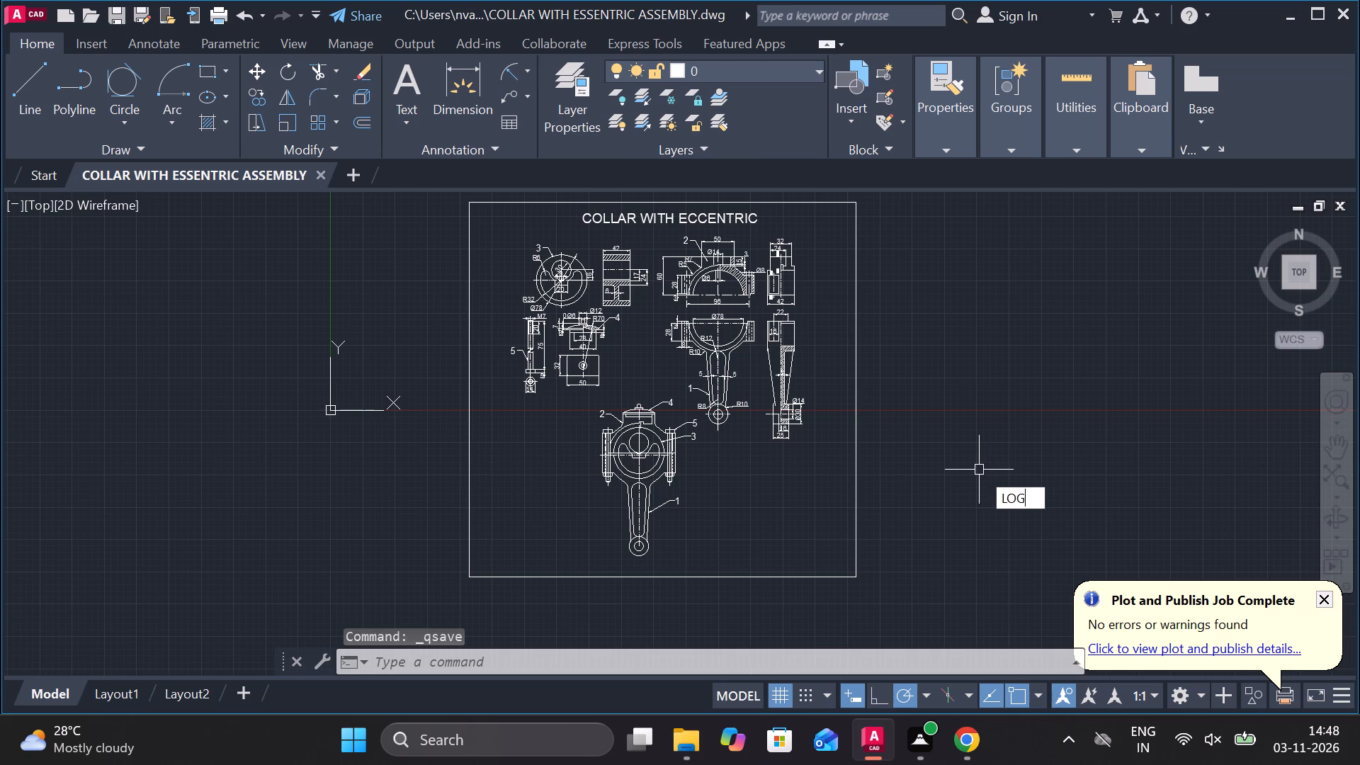
pyautogui.click(1049, 535)
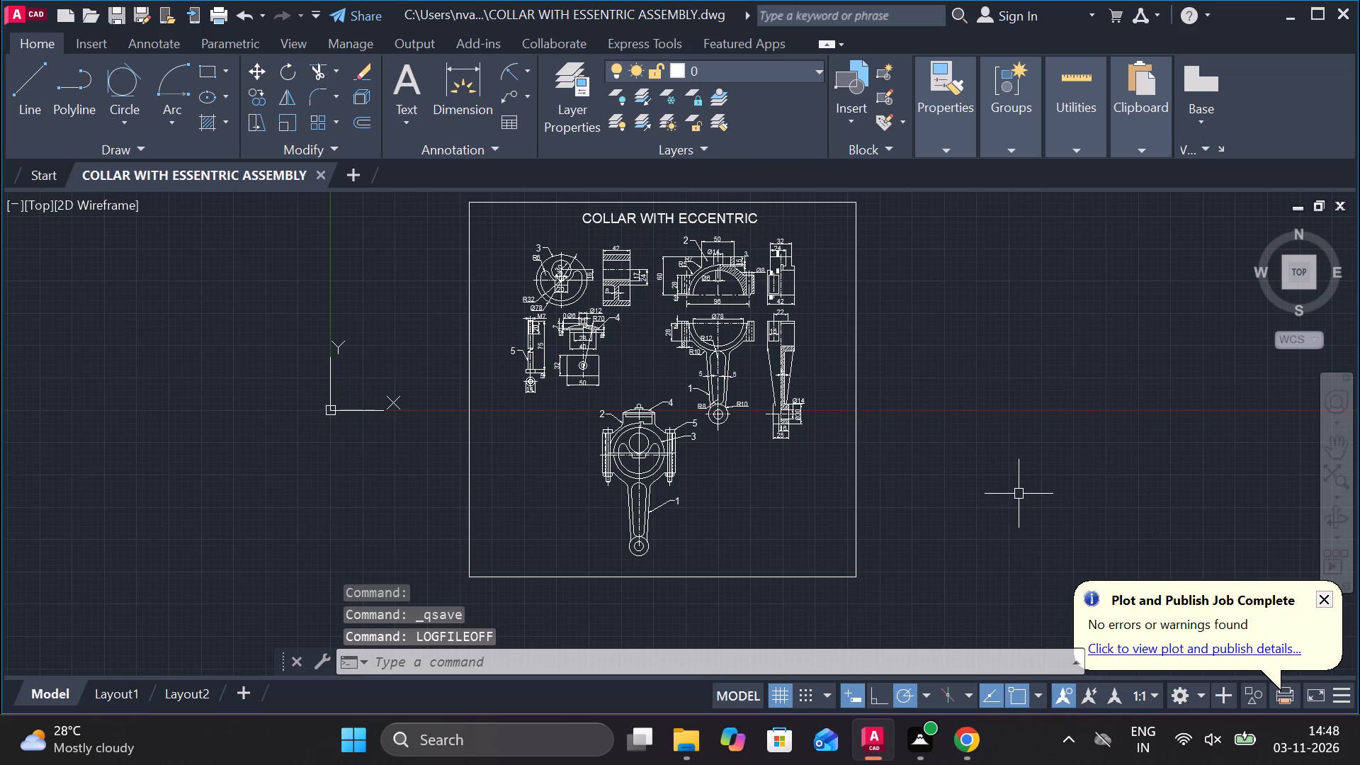
pyautogui.hotkey('ctrl', 's')
# Set up a plot with DWG To PDF.pc3 in landscape orientation, using a window slightly larger than the whole border as plot area.
pyautogui.write('PLOT')
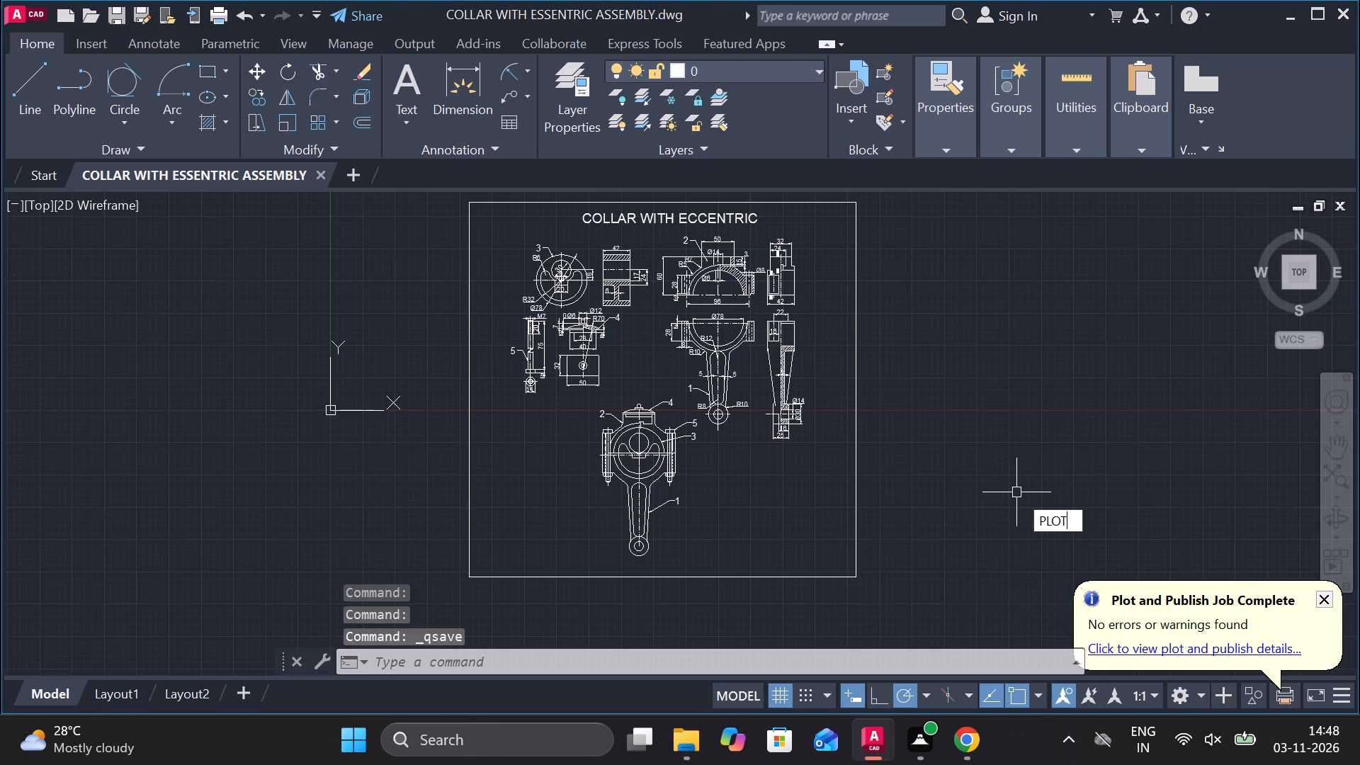
pyautogui.click(1071, 538)
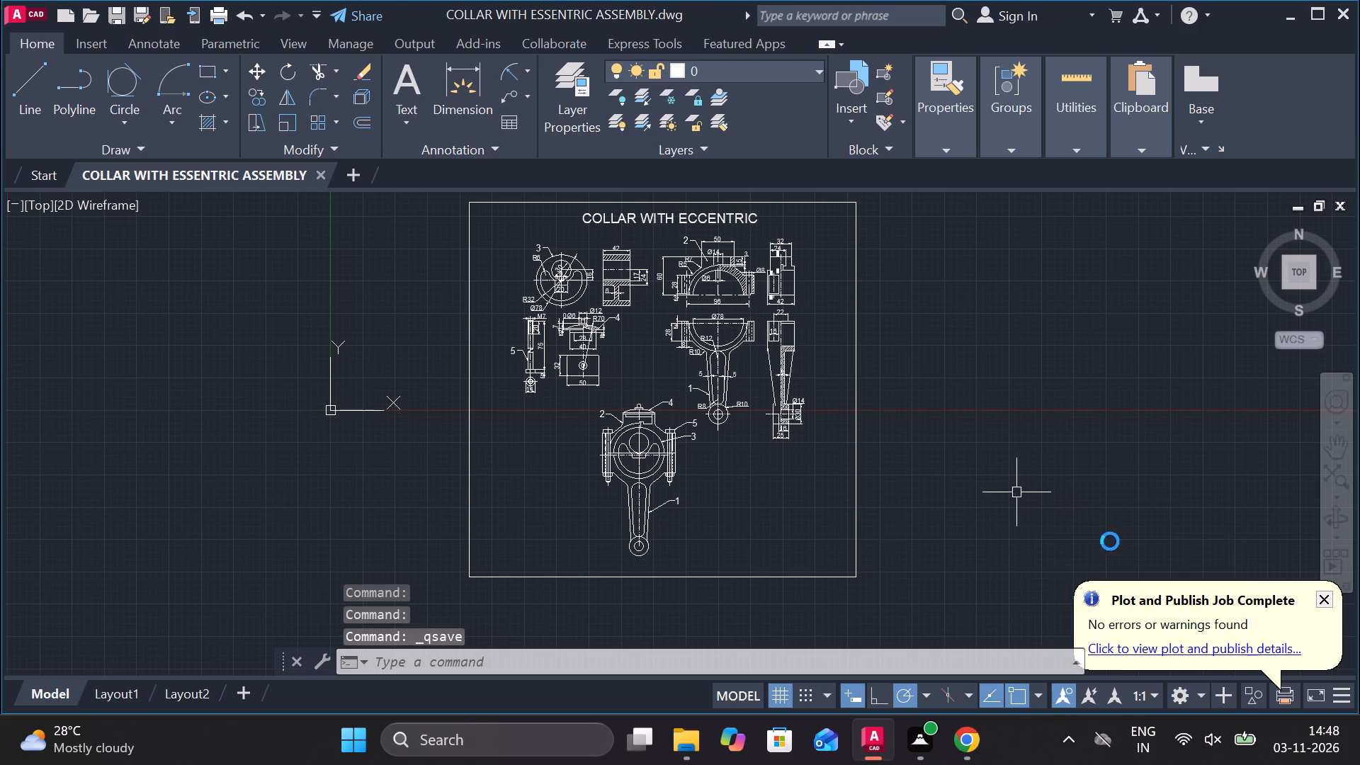
pyautogui.click(501, 209)
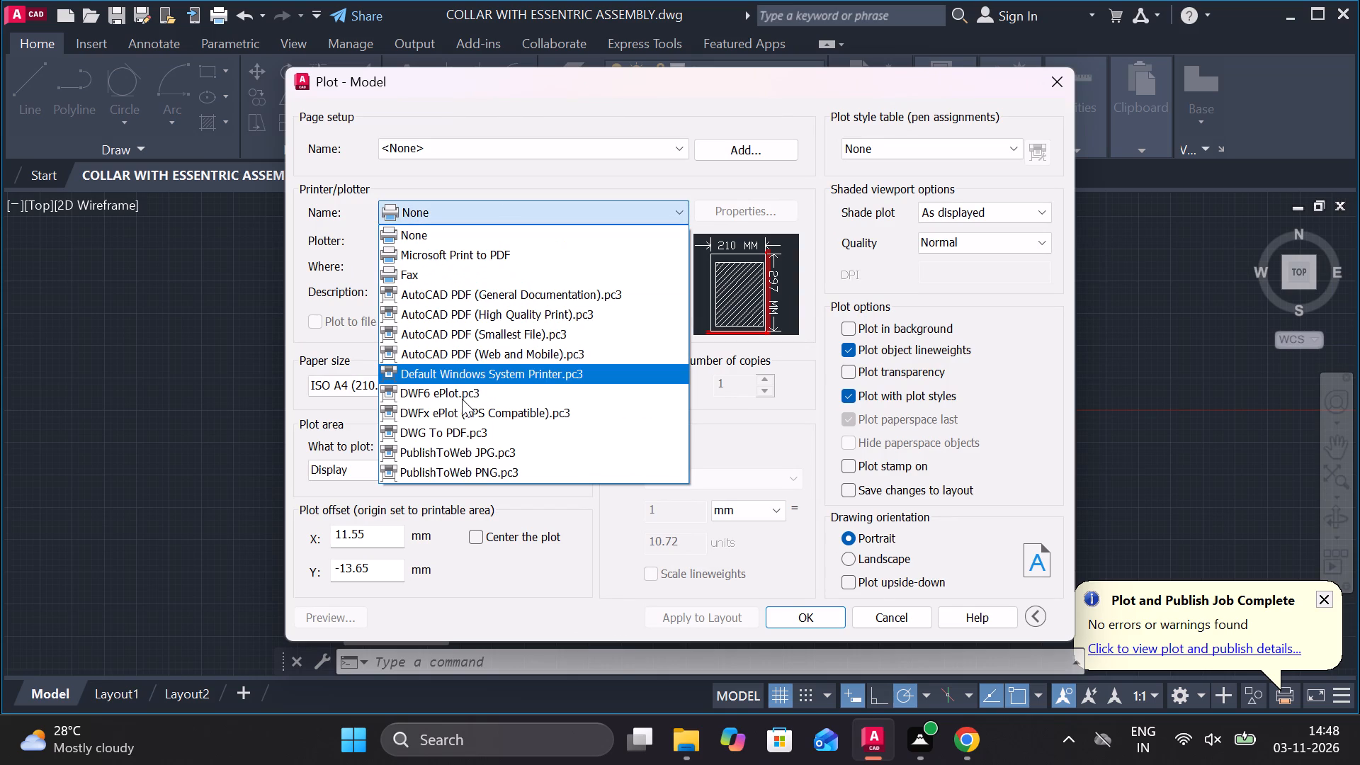
pyautogui.click(474, 424)
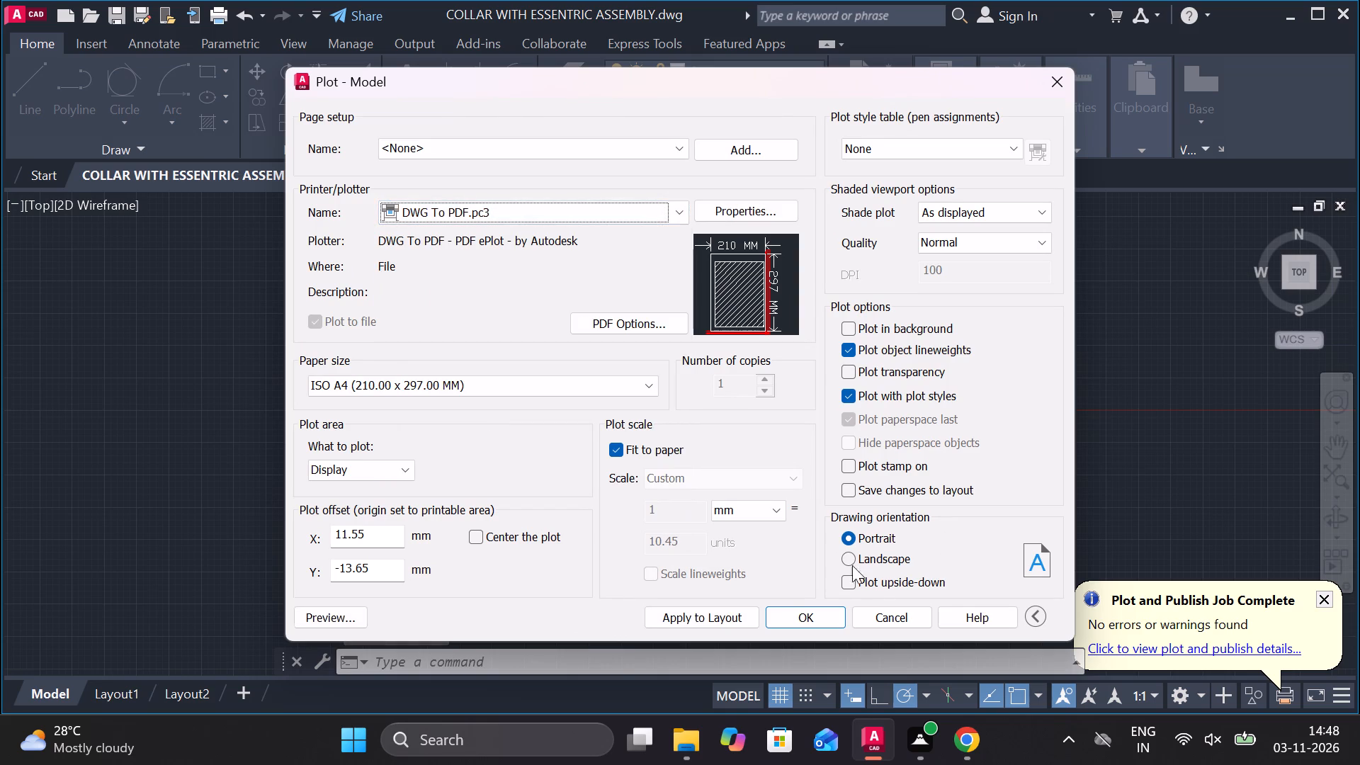
pyautogui.click(848, 559)
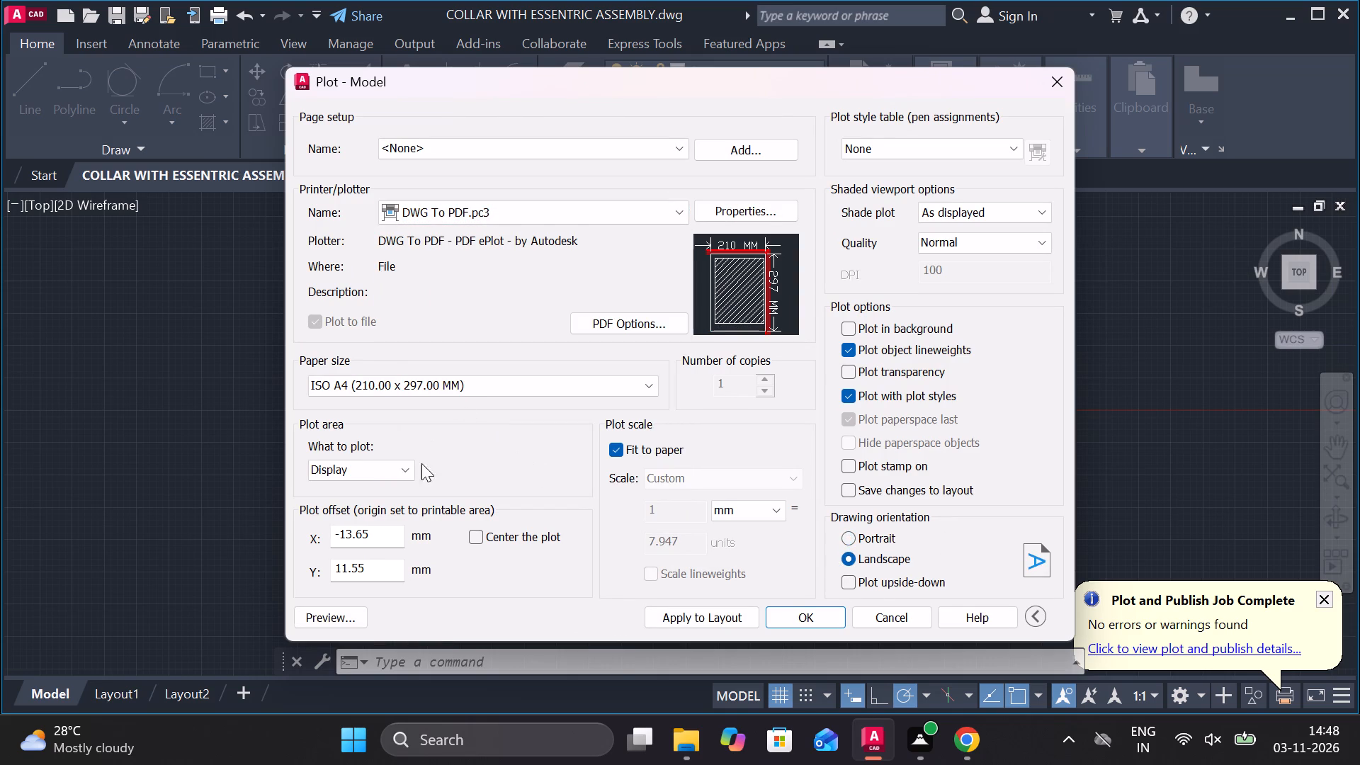
pyautogui.click(402, 476)
pyautogui.click(356, 533)
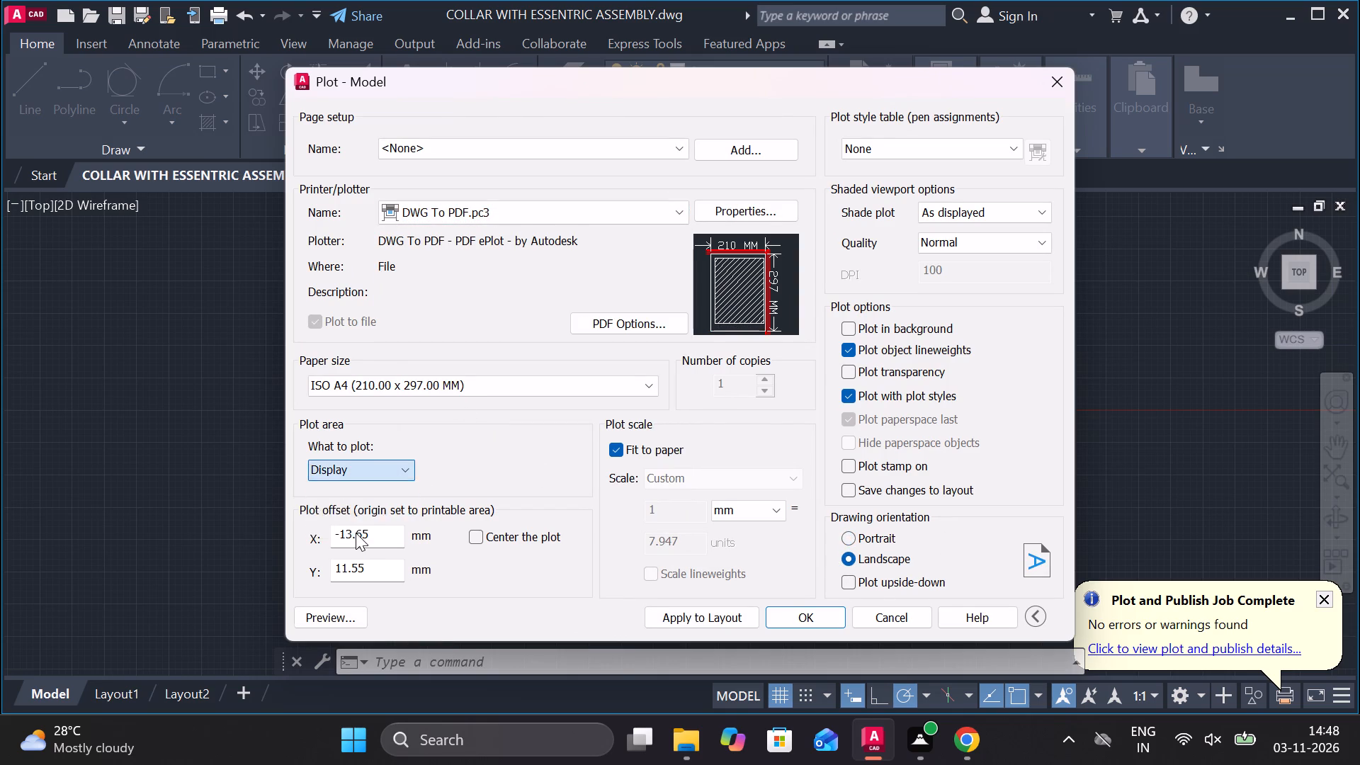
pyautogui.scroll(-1, 797, 431)
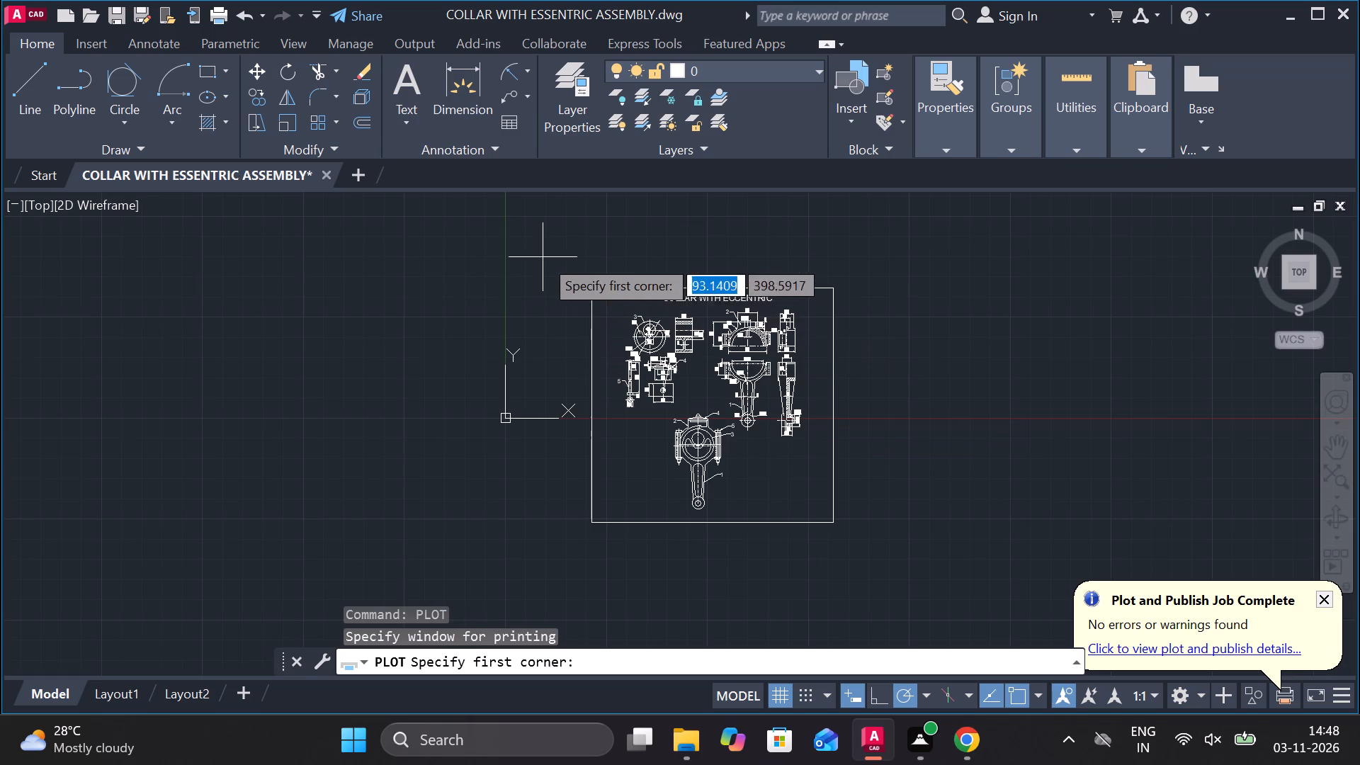
pyautogui.click(543, 257)
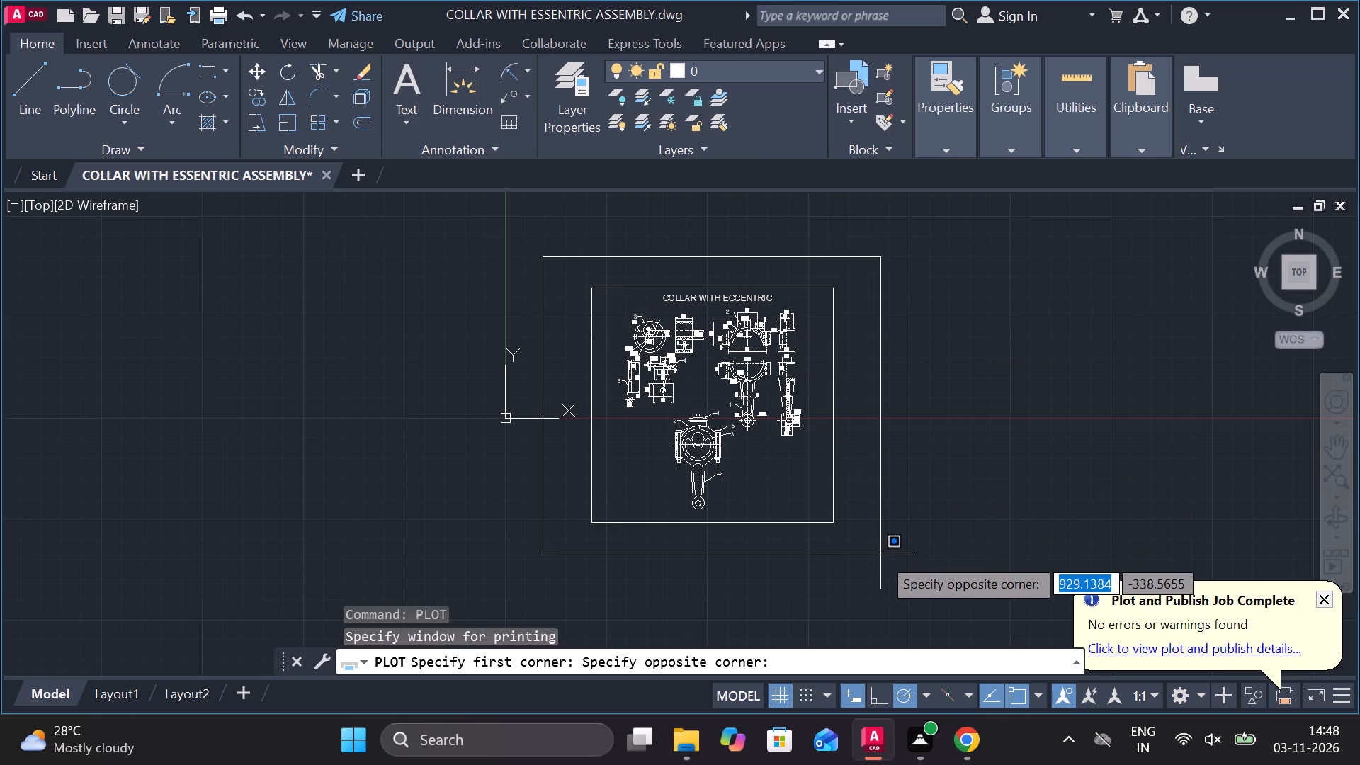
pyautogui.click(882, 554)
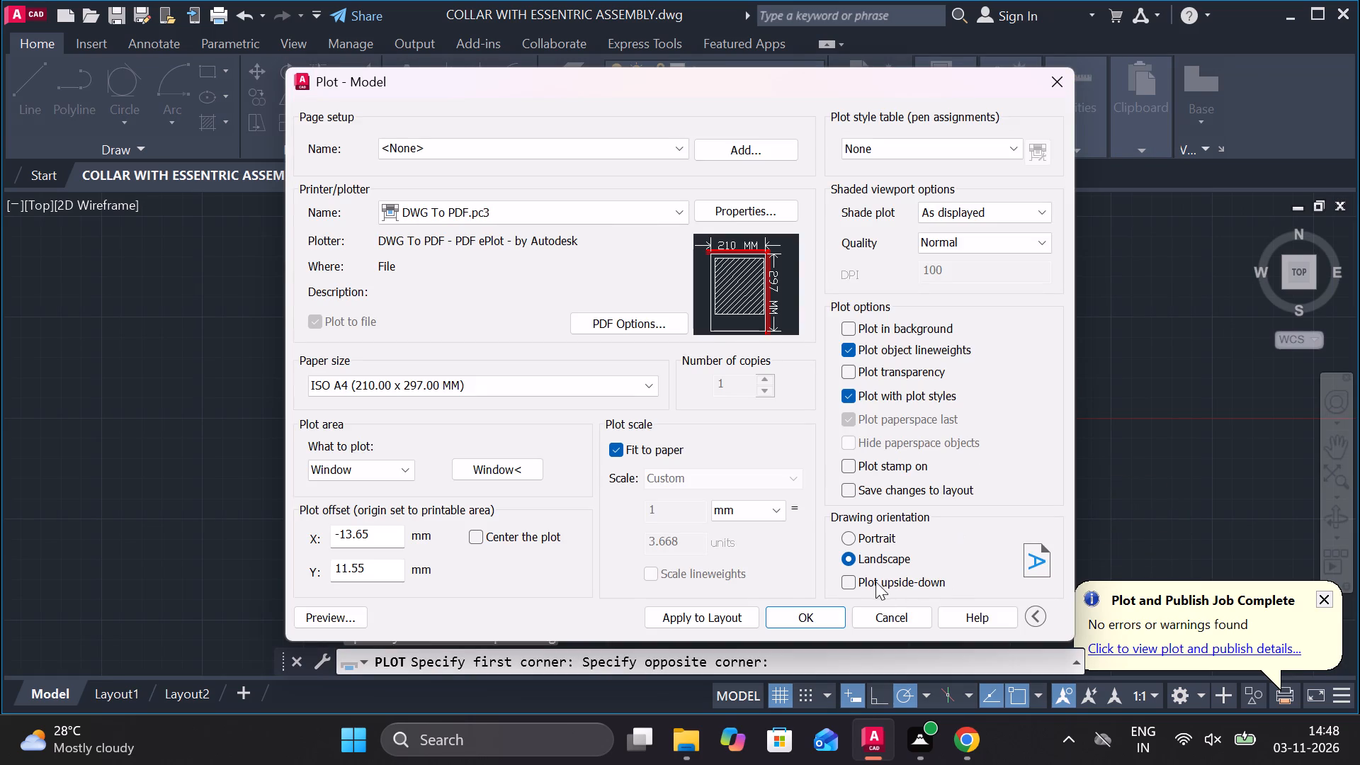
# Plot the drawing to a PDF in the Documents folder under the suggested file name and check the resulting page.
pyautogui.click(795, 617)
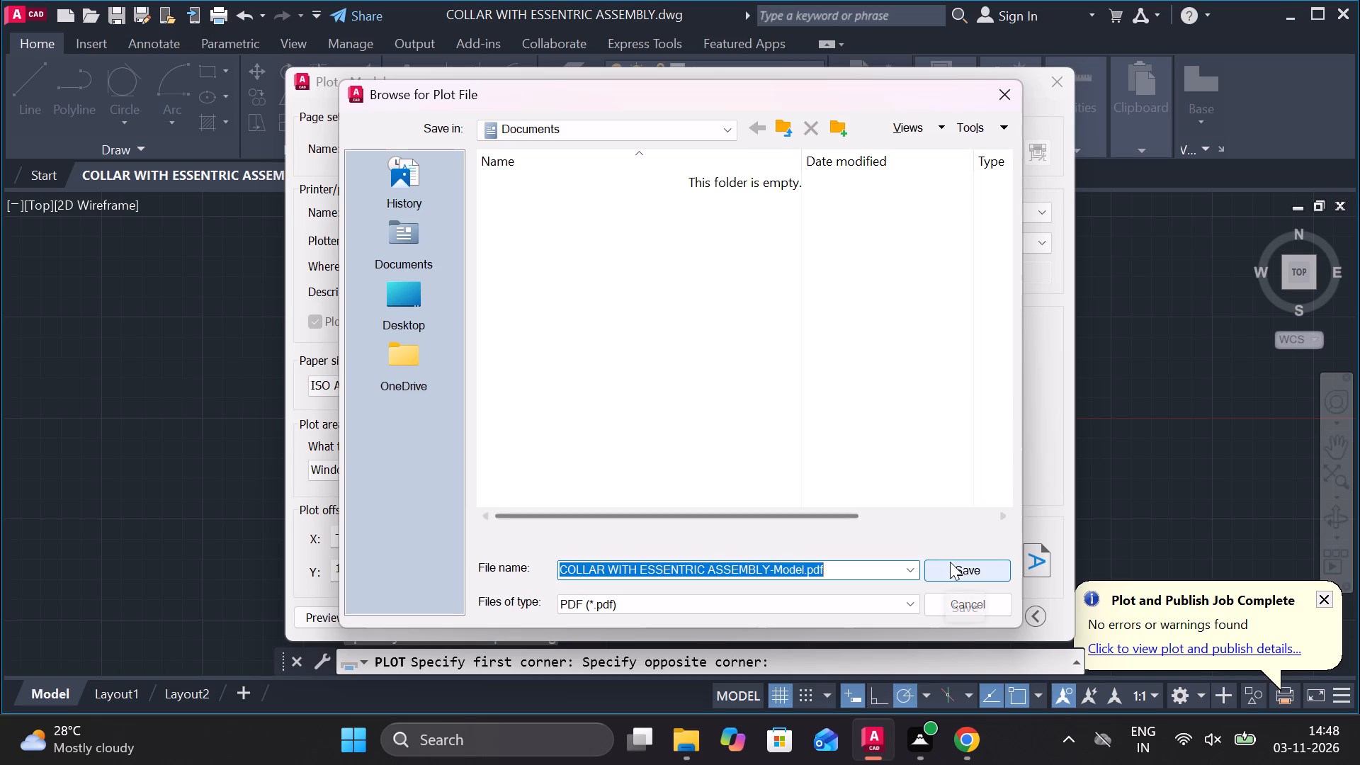
pyautogui.click(950, 562)
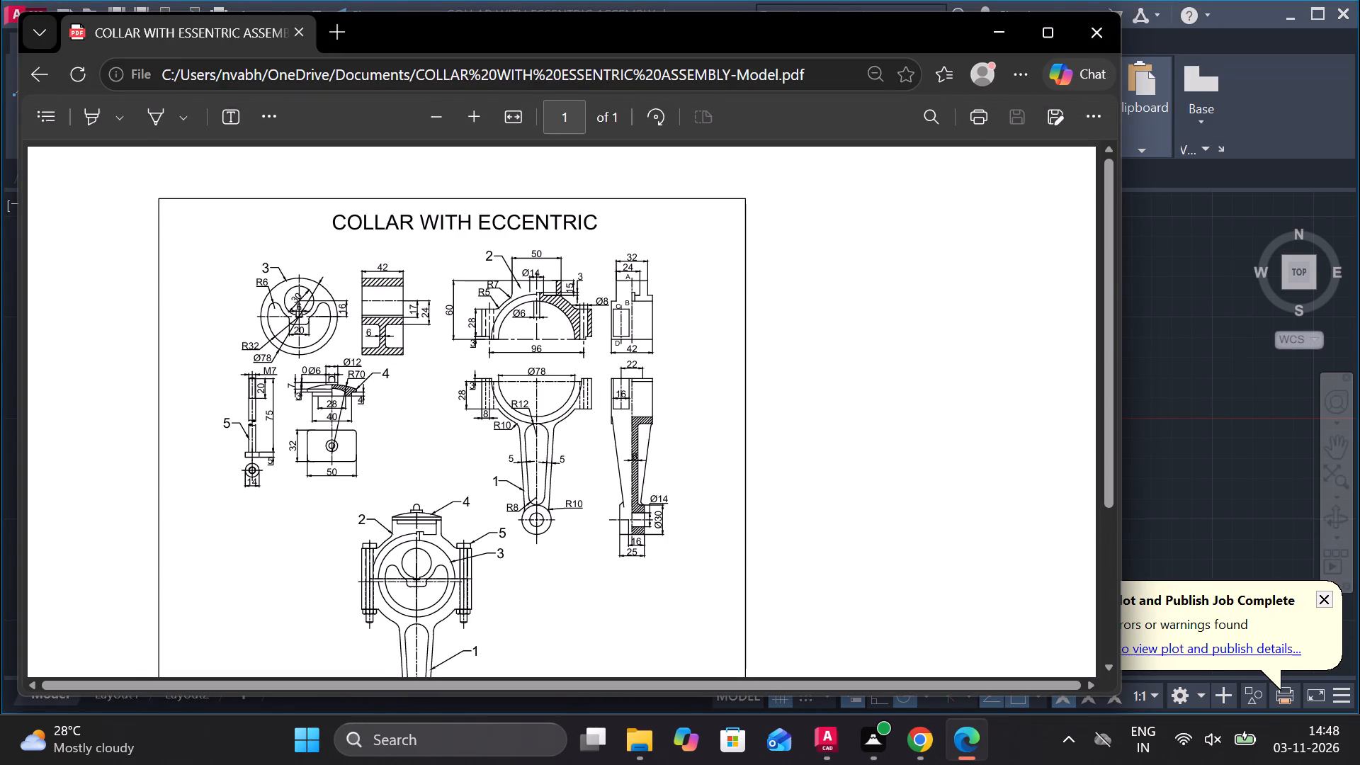
pyautogui.scroll(-4, 638, 390)
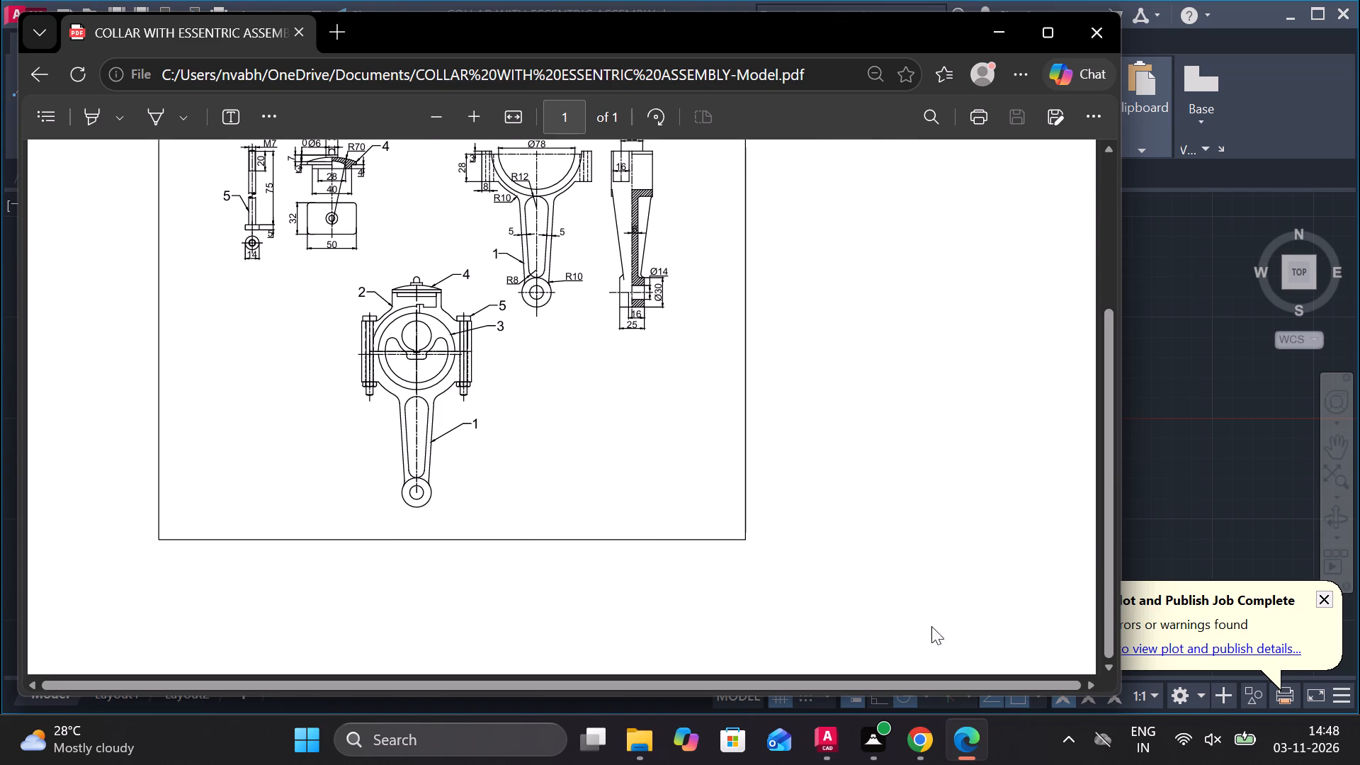